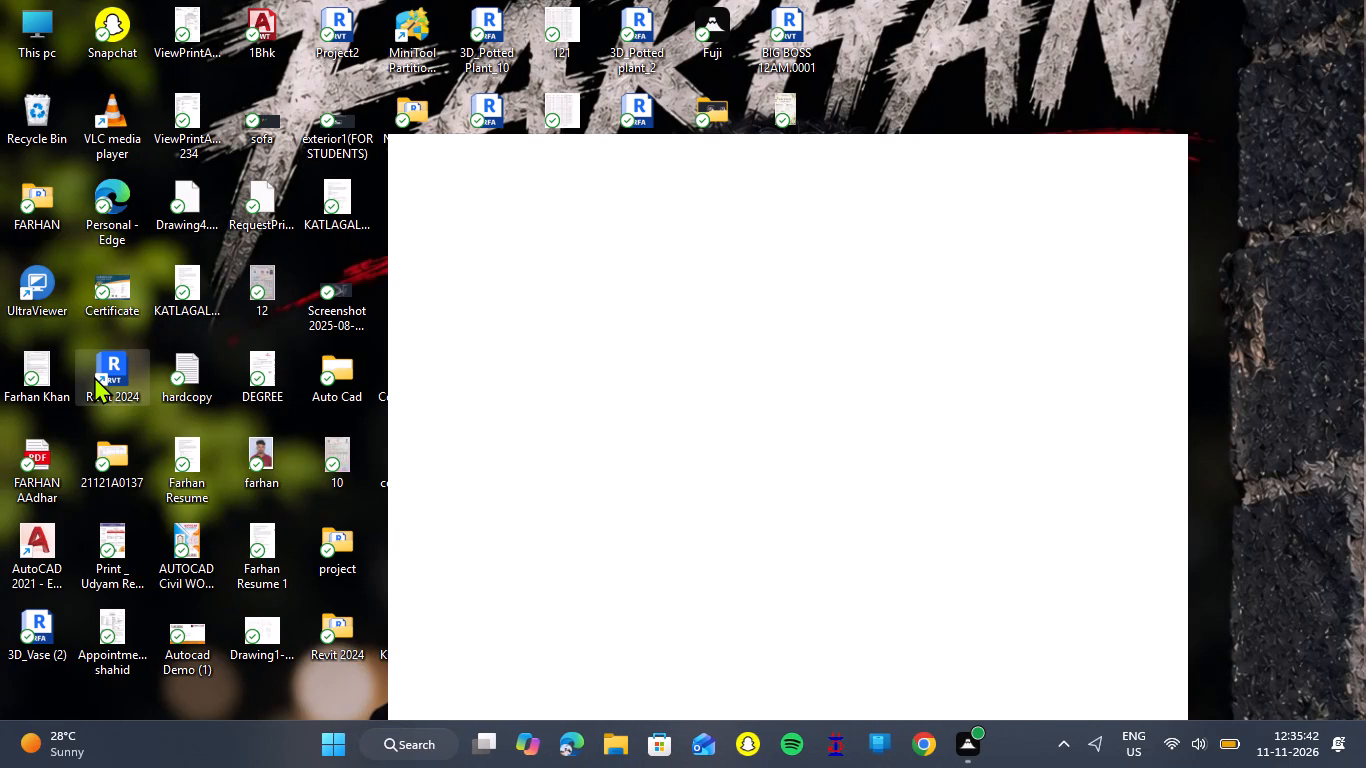
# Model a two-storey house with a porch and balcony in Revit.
# Launch Revit 2024 from the desktop and dismiss the startup dialog so that loading continues.
pyautogui.doubleClick(130, 379)
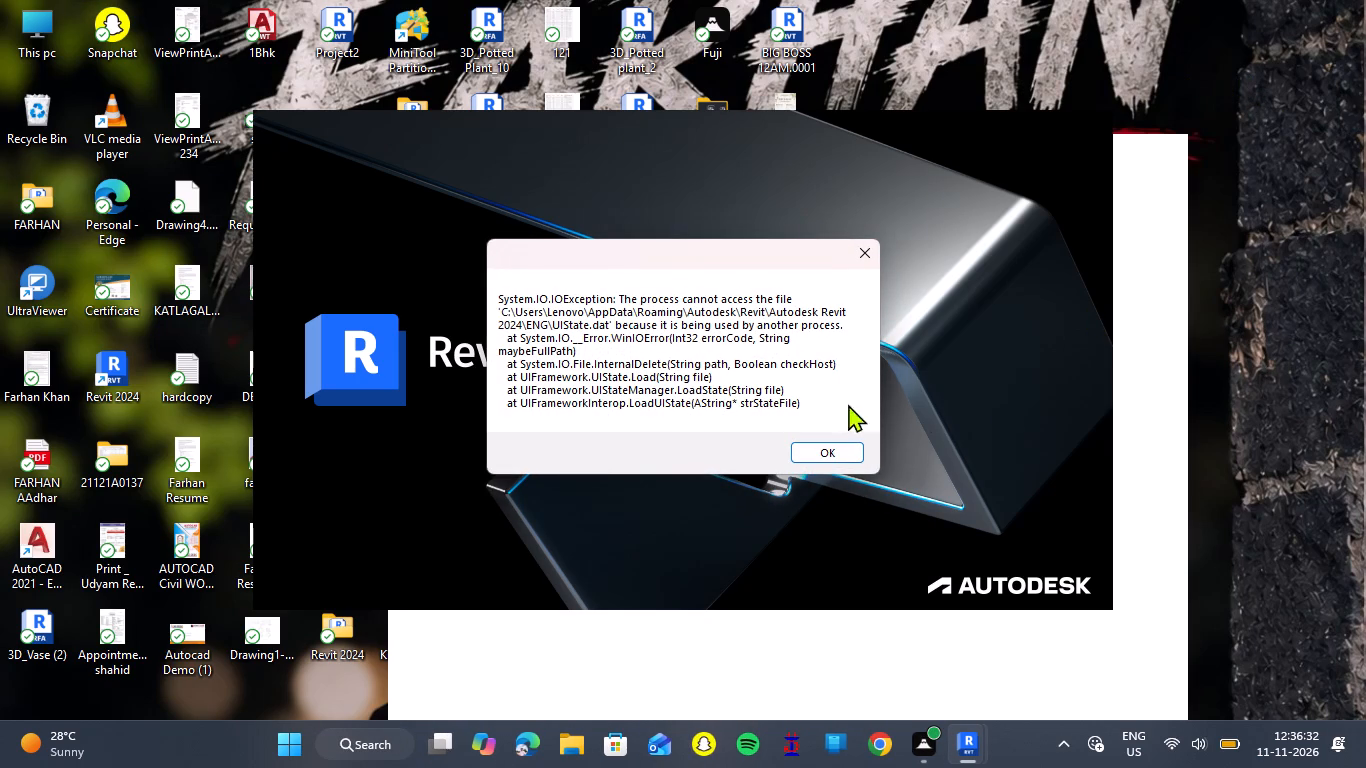
pyautogui.click(816, 451)
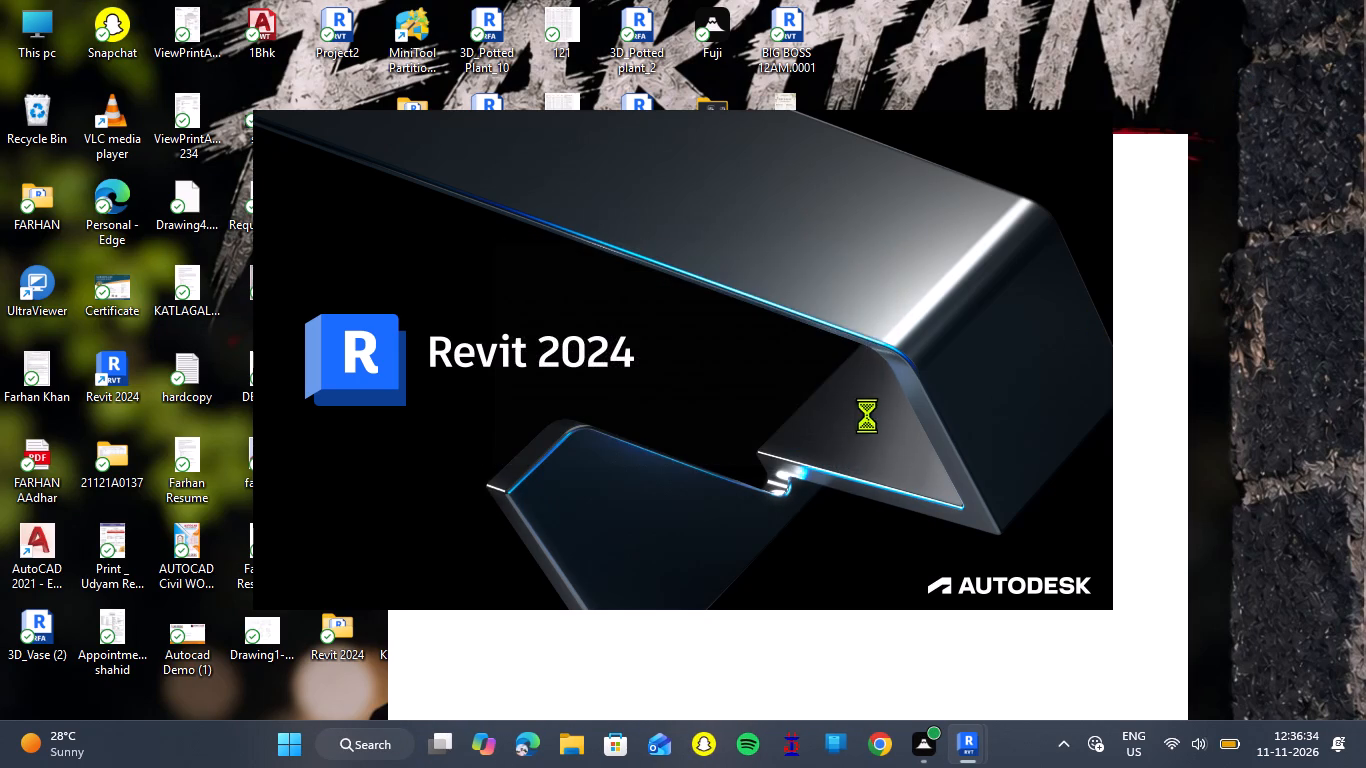
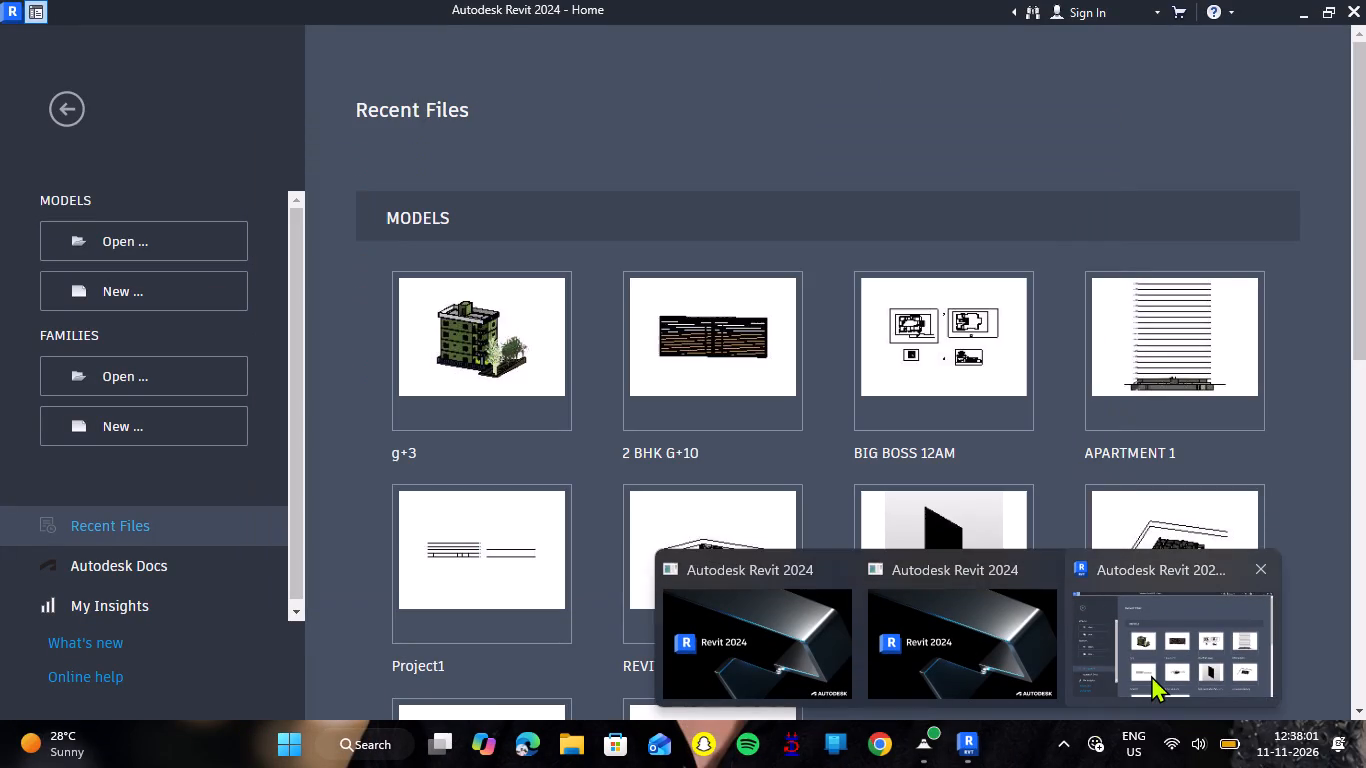
# Create a new project from the default template file.
pyautogui.click(1151, 675)
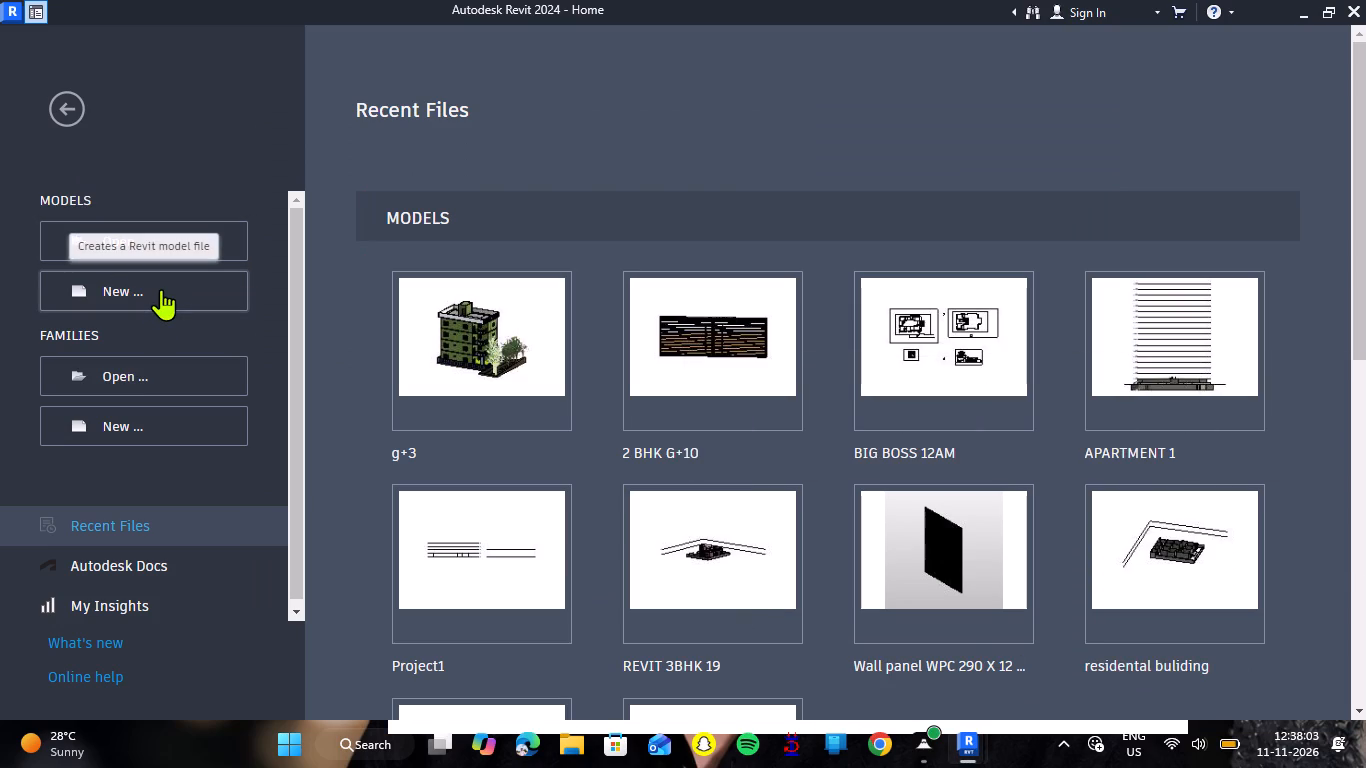
pyautogui.click(161, 289)
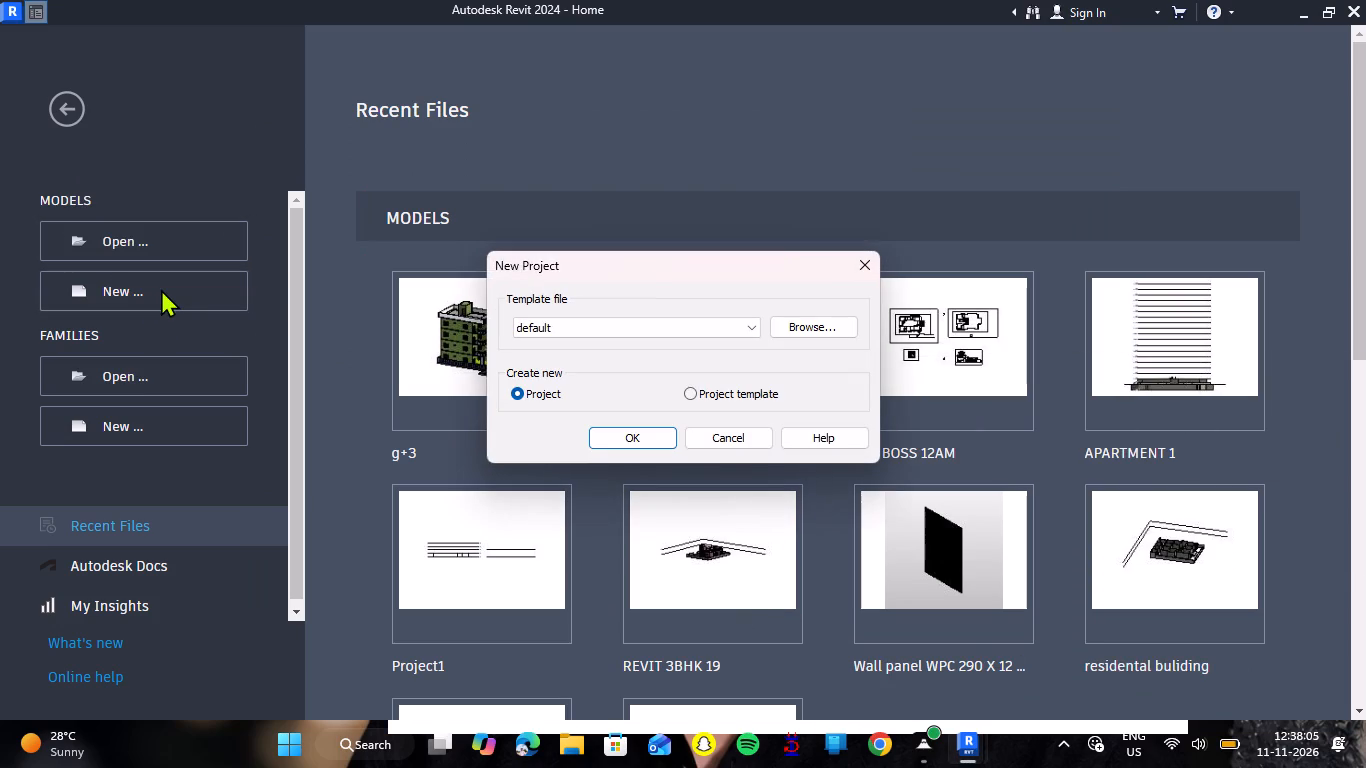
pyautogui.click(616, 446)
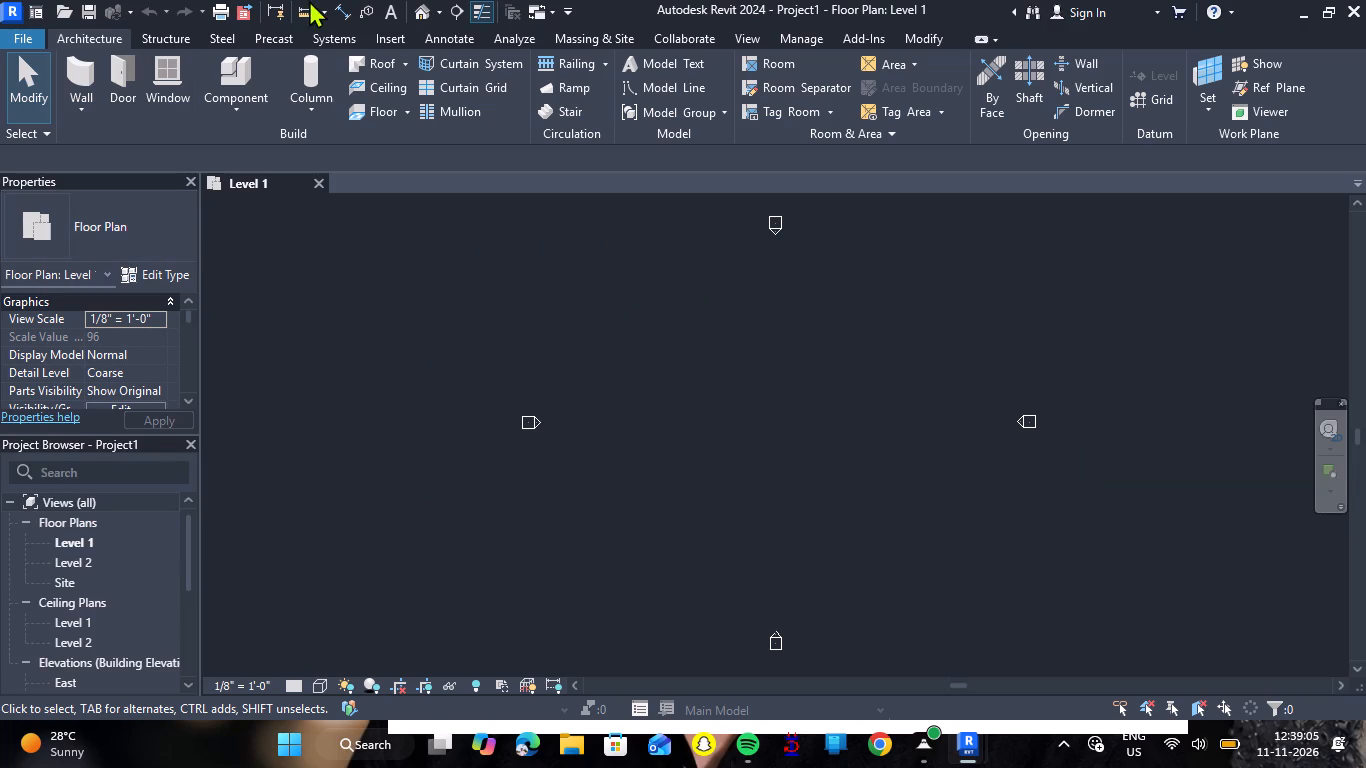
# Start linking a CAD file into the Level 1 floor plan and browse the Desktop folder for a DWG file.
pyautogui.click(392, 33)
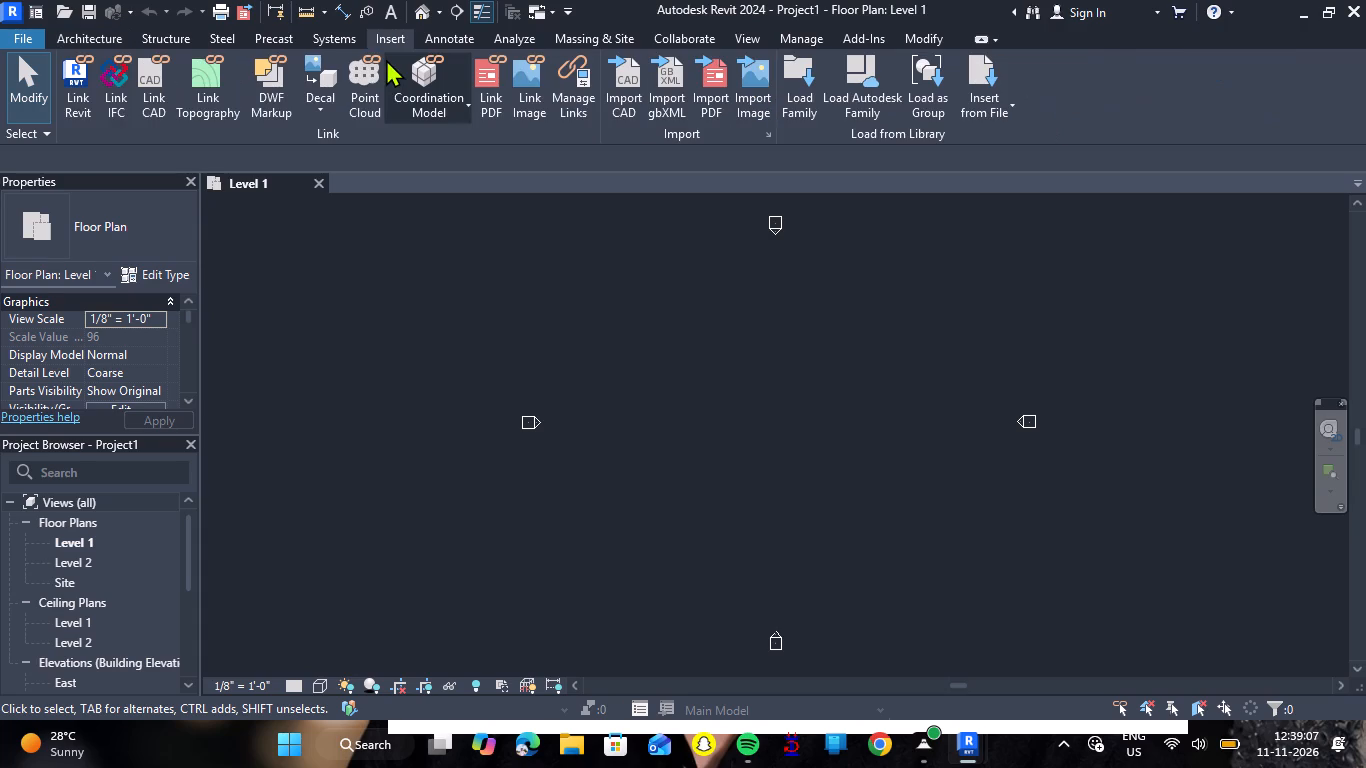
pyautogui.click(166, 105)
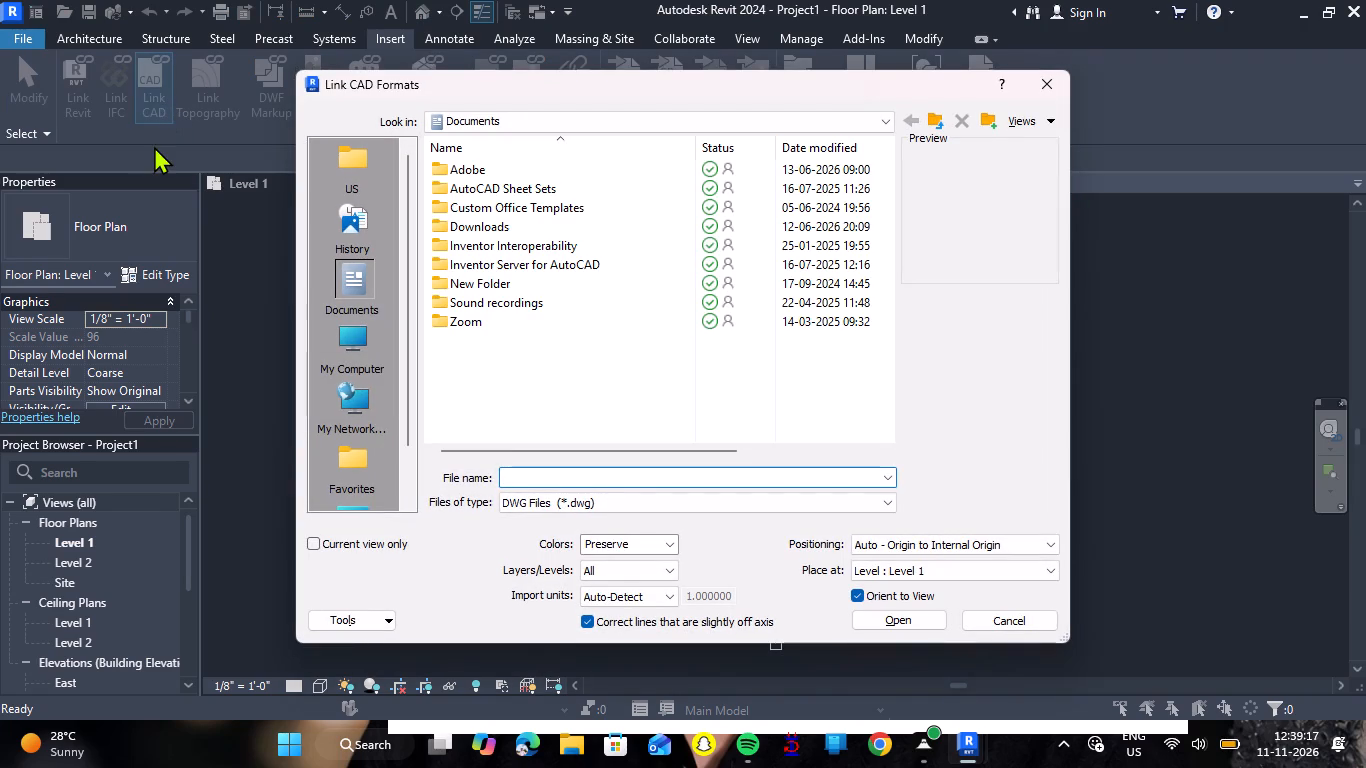
pyautogui.scroll(-11, 372, 453)
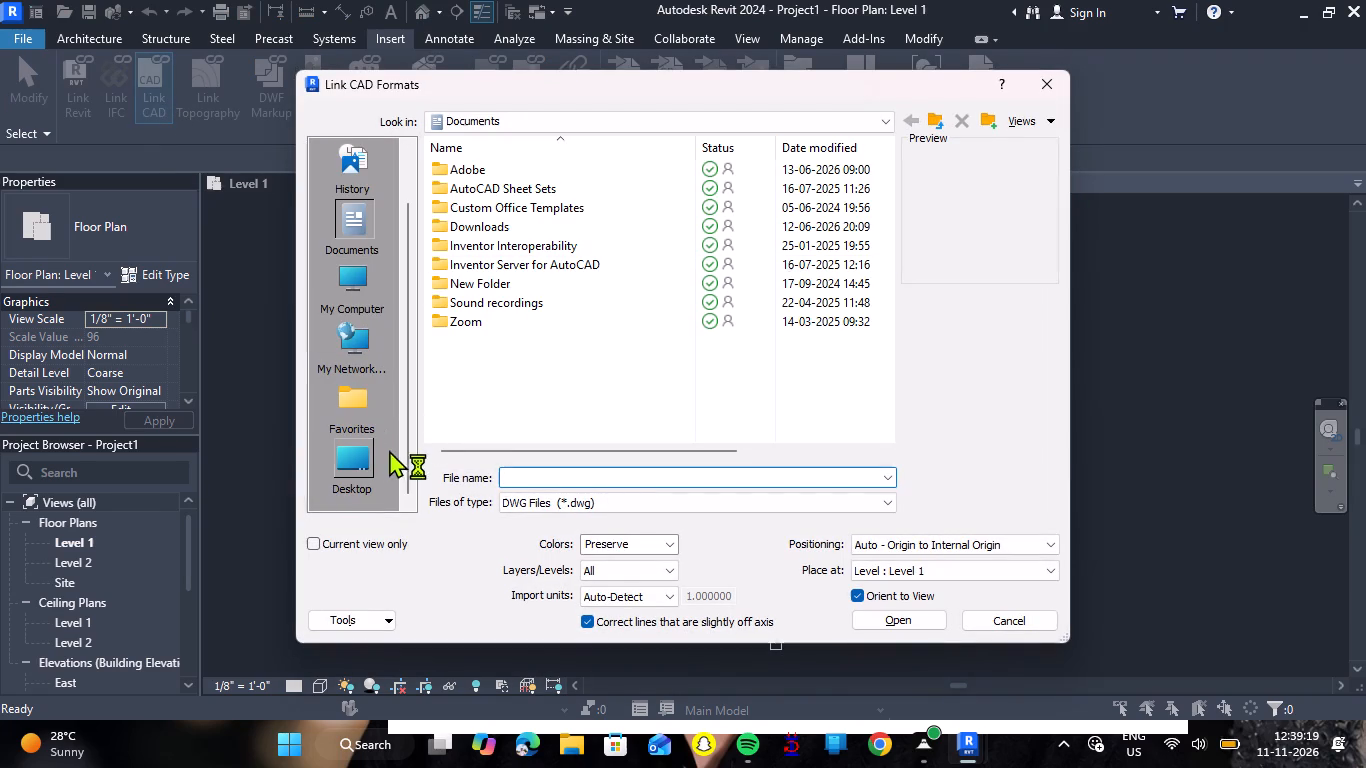
pyautogui.scroll(-3, 387, 467)
pyautogui.click(367, 472)
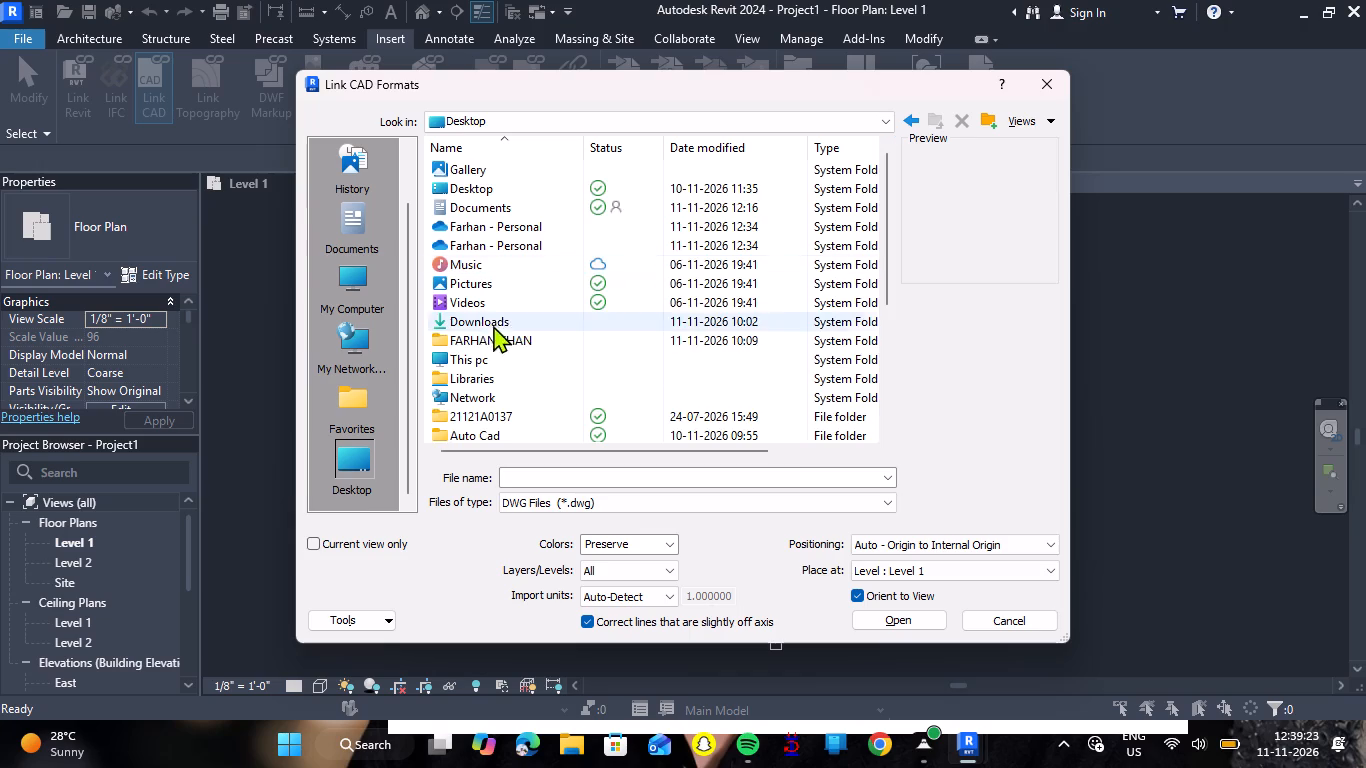
pyautogui.scroll(-6, 505, 324)
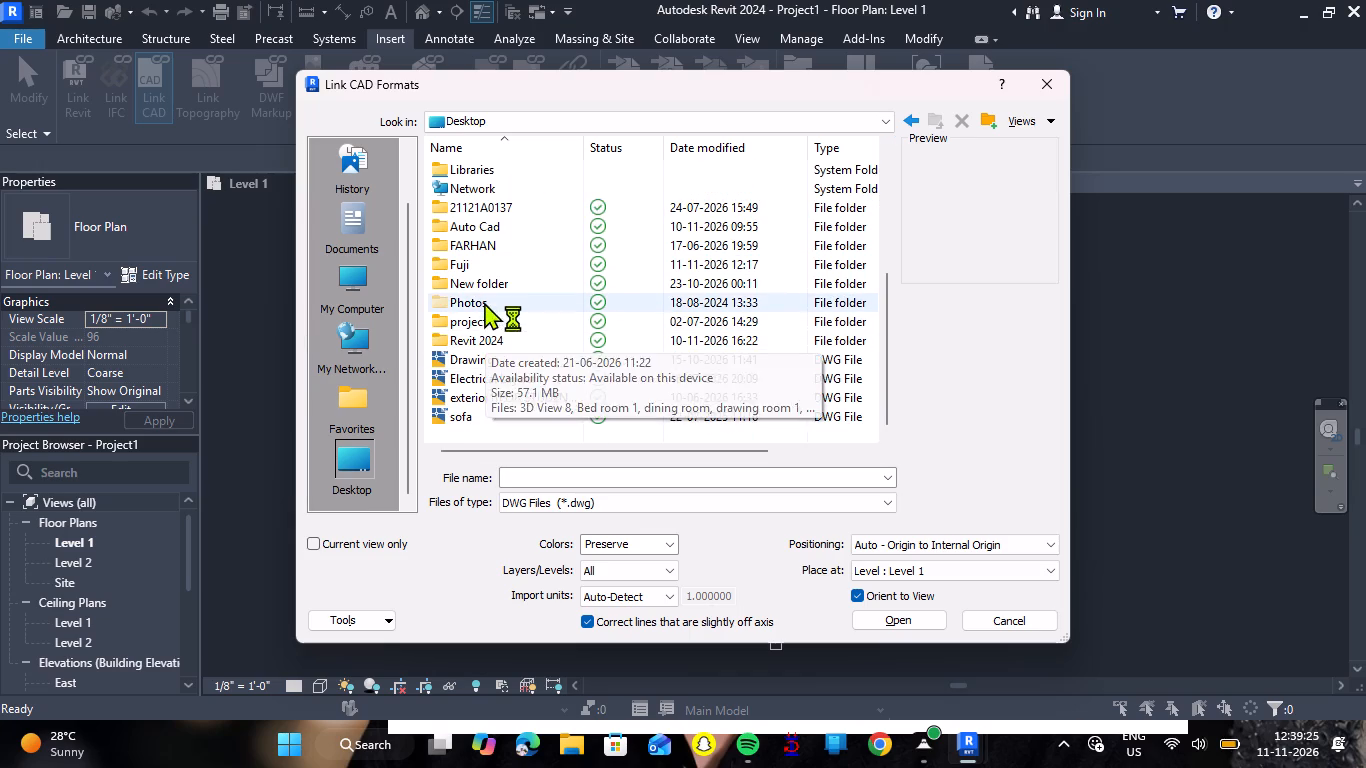
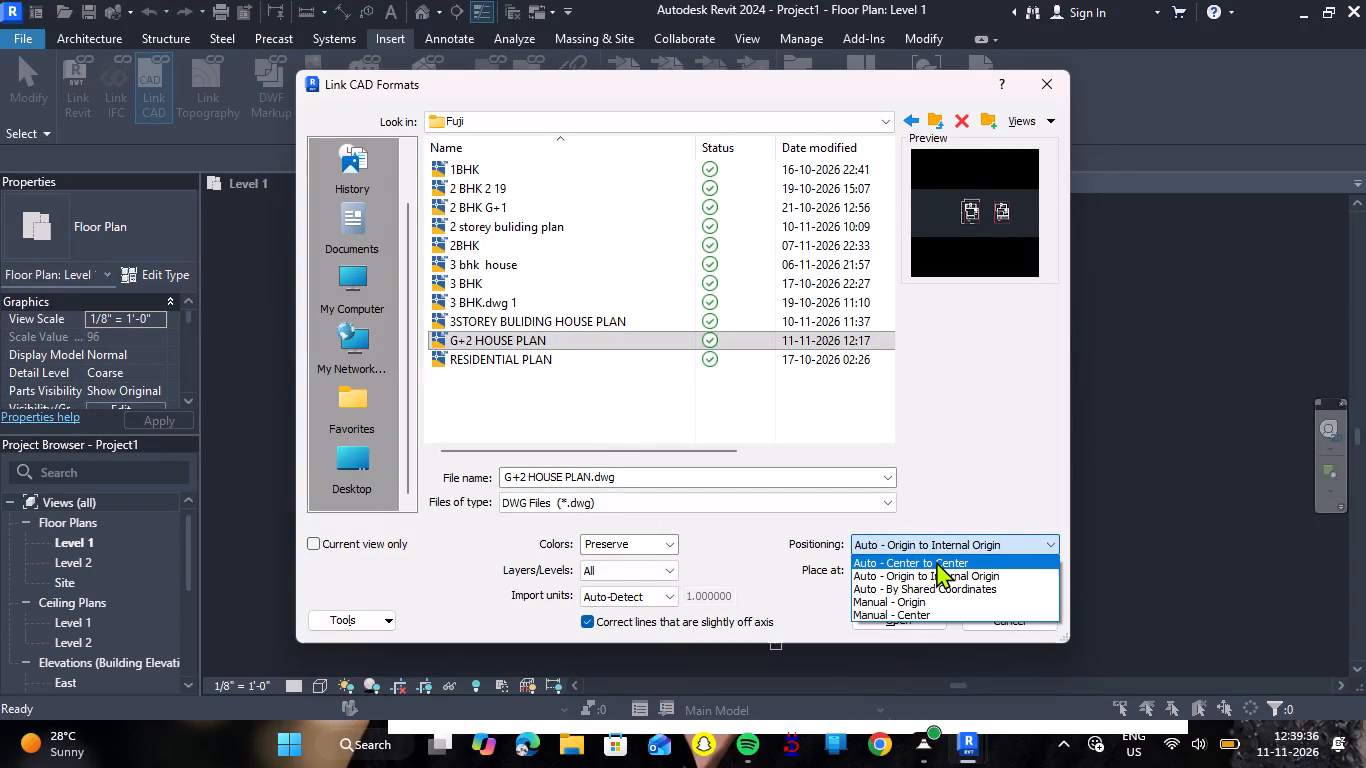
# Set the positioning of the linked G+2 HOUSE PLAN drawing to Auto - Center to Center.
pyautogui.click(936, 561)
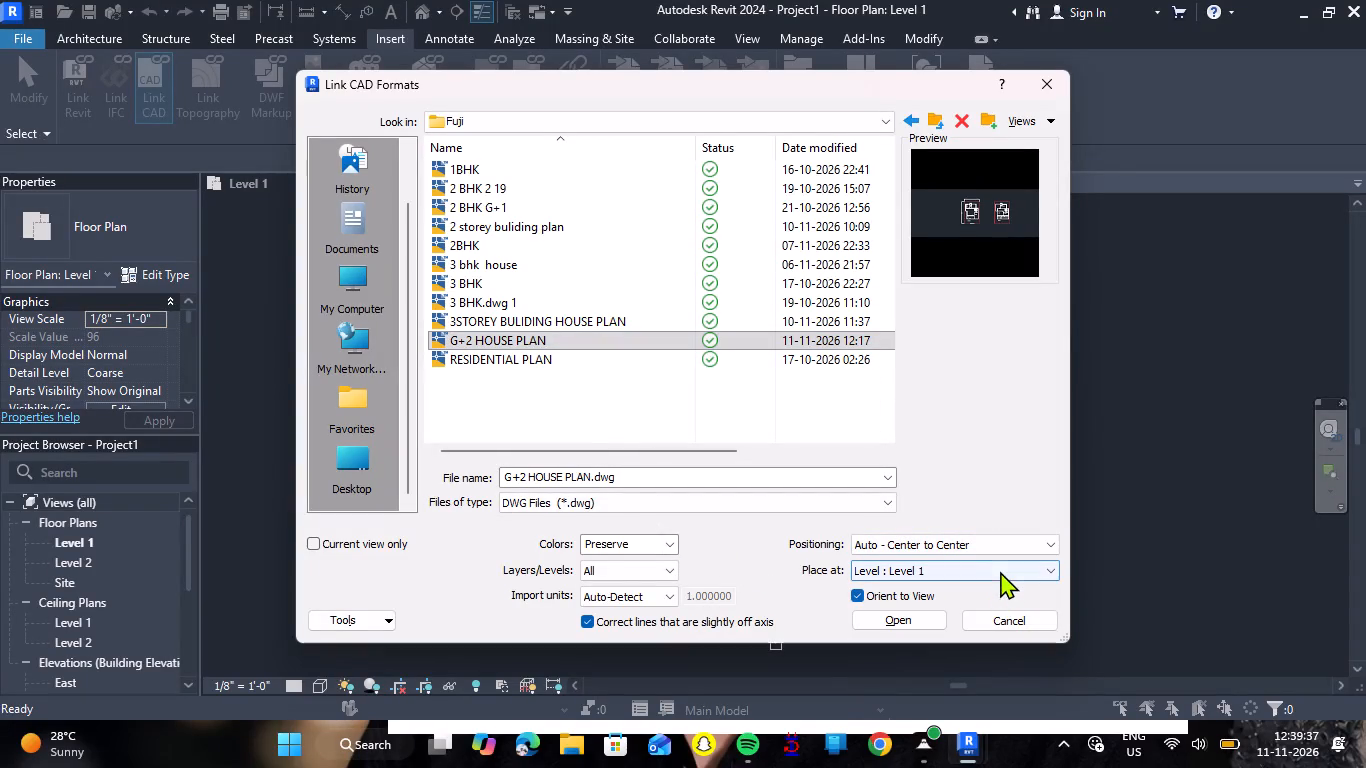
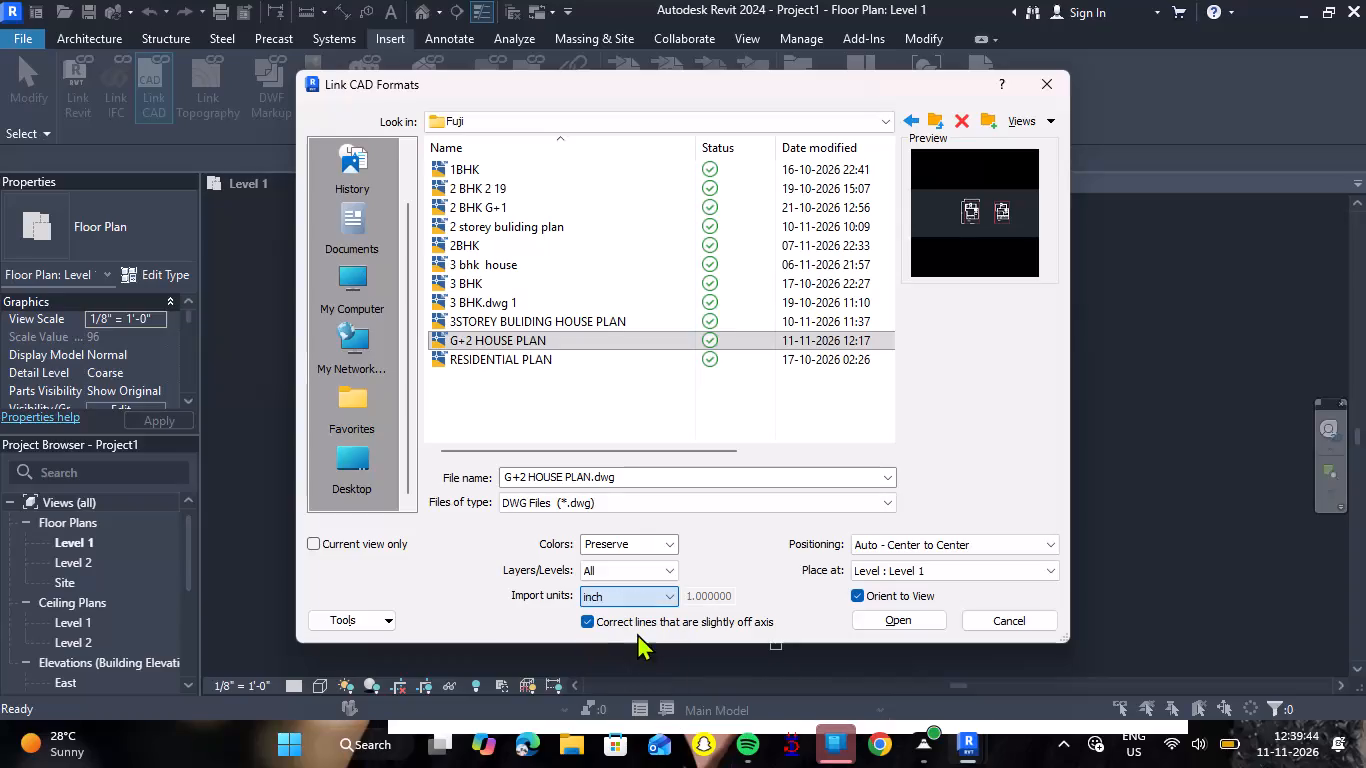
# Link the G+2 HOUSE PLAN drawing with colors set to Preserve, layers set to All and import units set to inch.
pyautogui.click(652, 571)
pyautogui.click(652, 571)
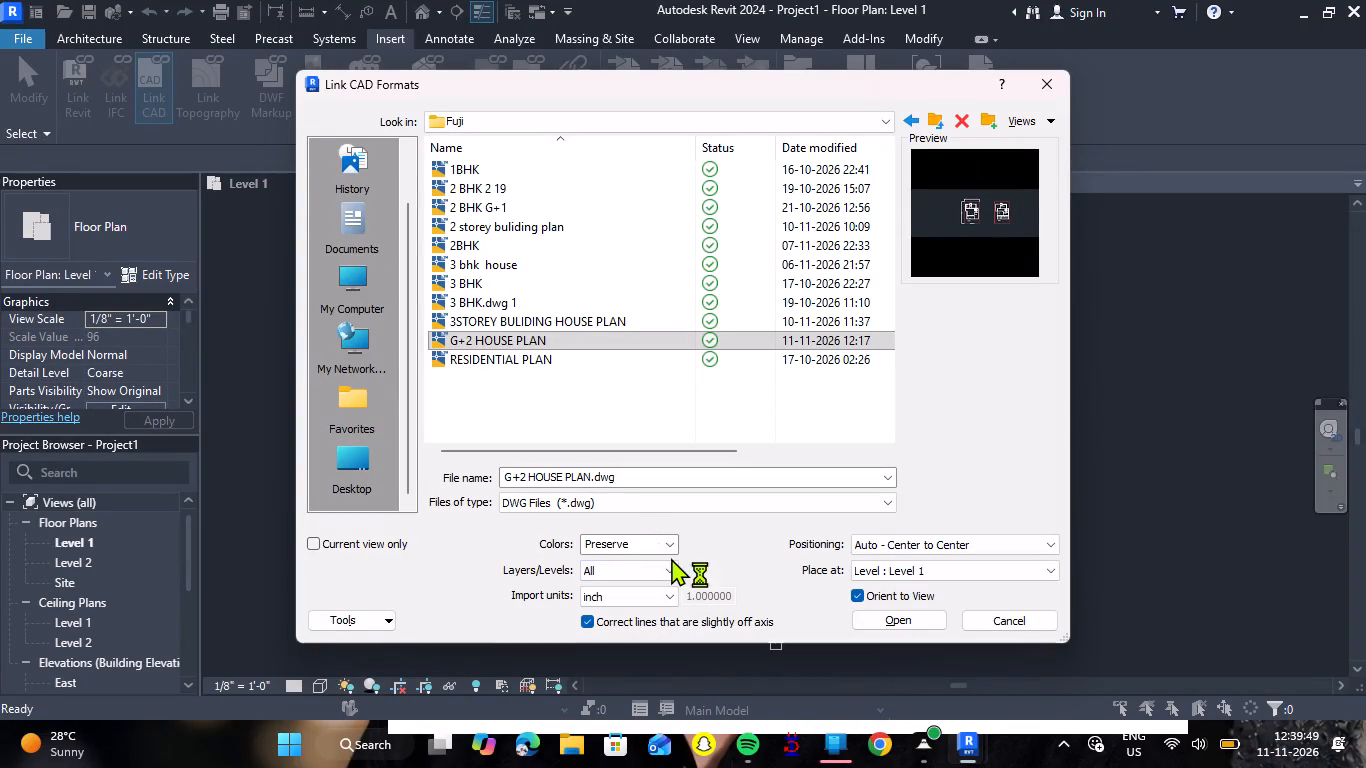
pyautogui.click(668, 538)
pyautogui.click(668, 538)
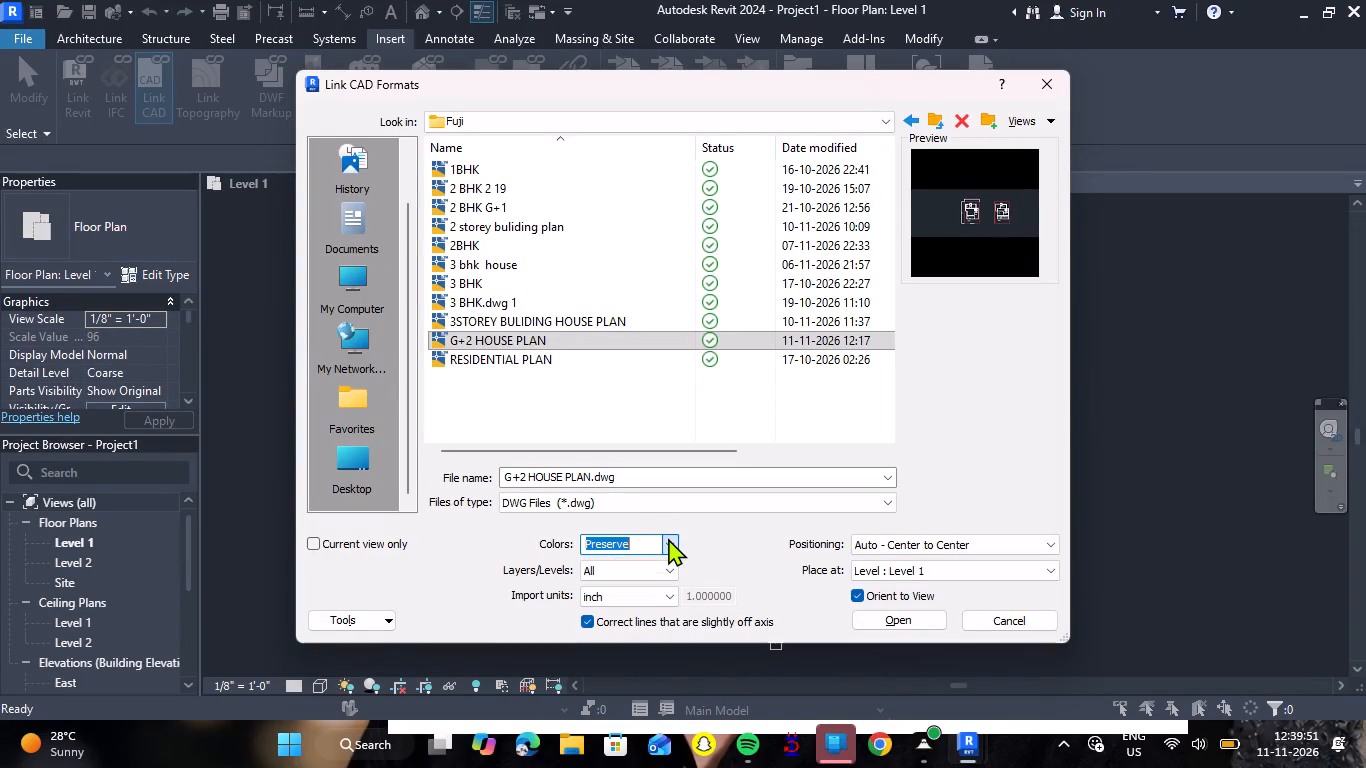
pyautogui.click(908, 626)
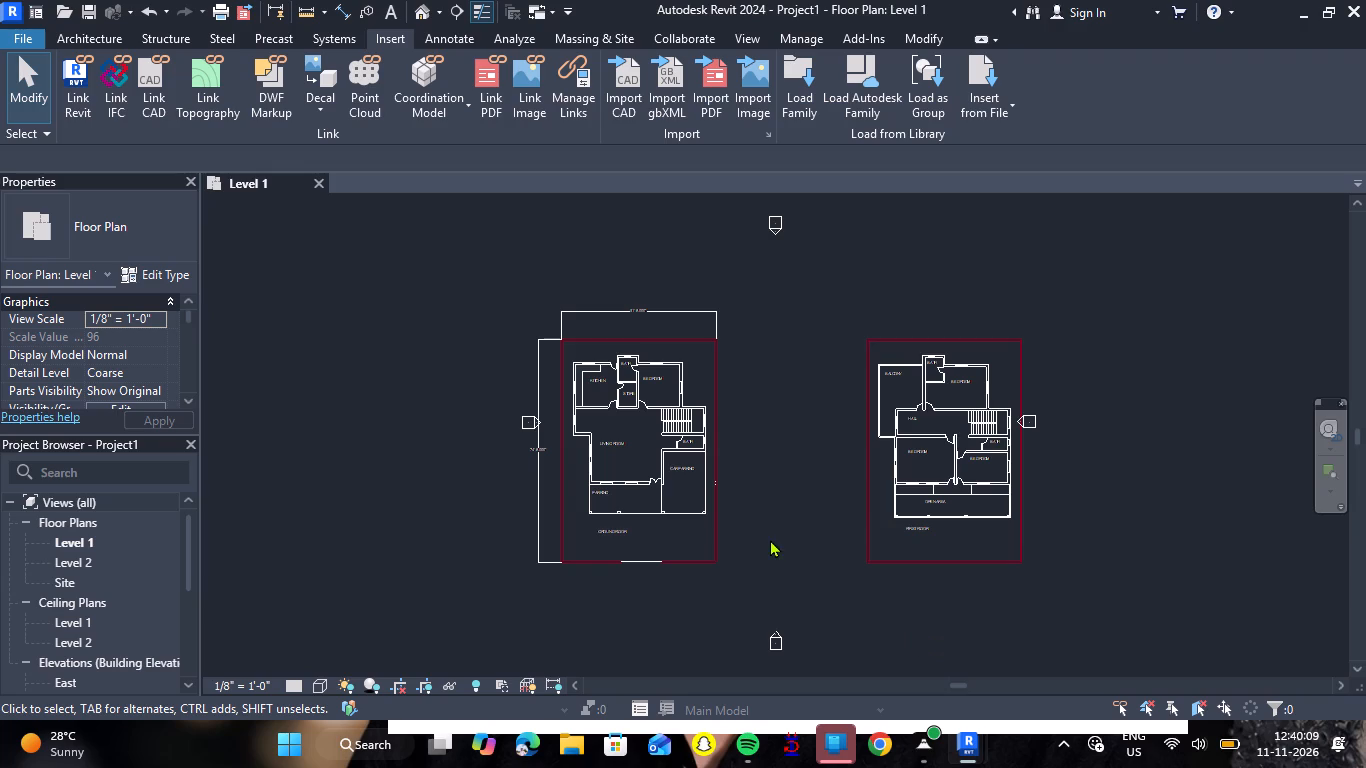
# Examine the linked ground floor and first floor plans in the Level 1 floor plan.
pyautogui.scroll(3, 711, 519)
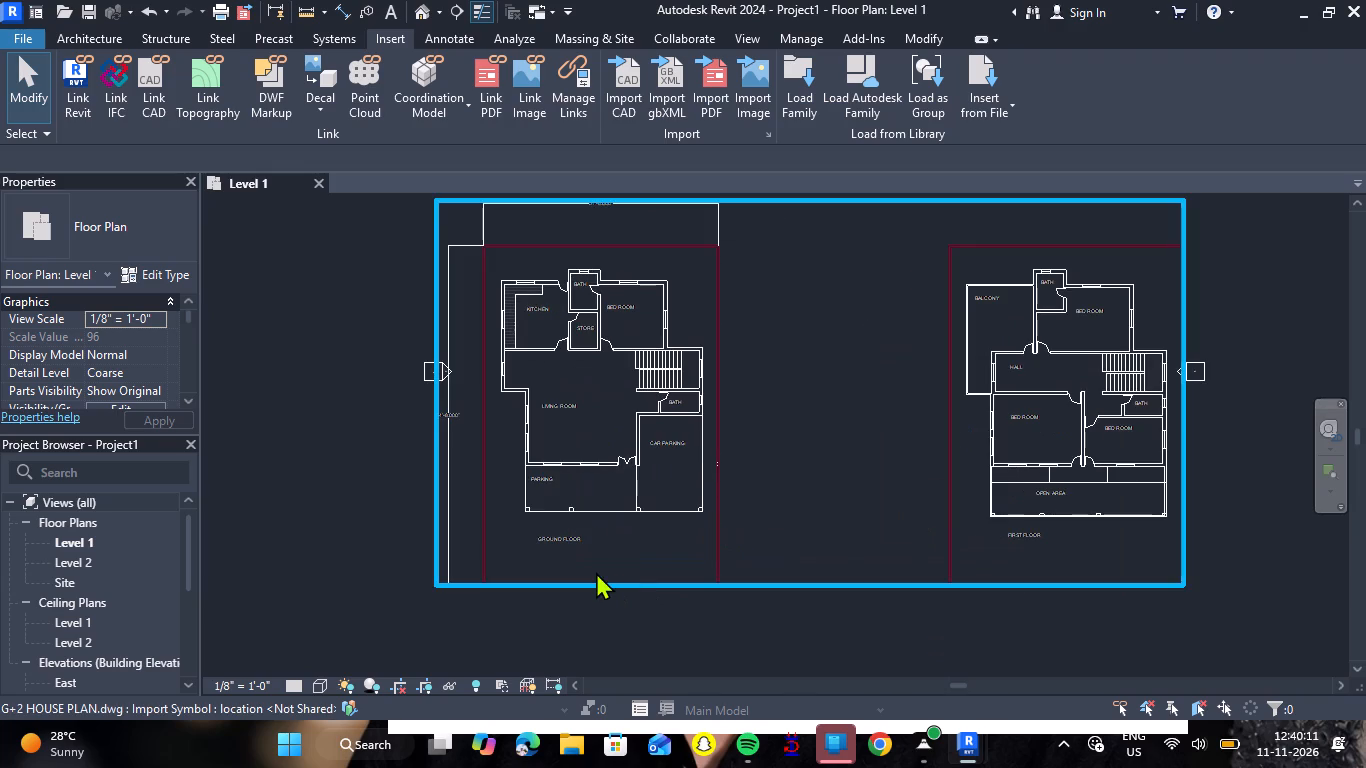
pyautogui.scroll(3, 493, 317)
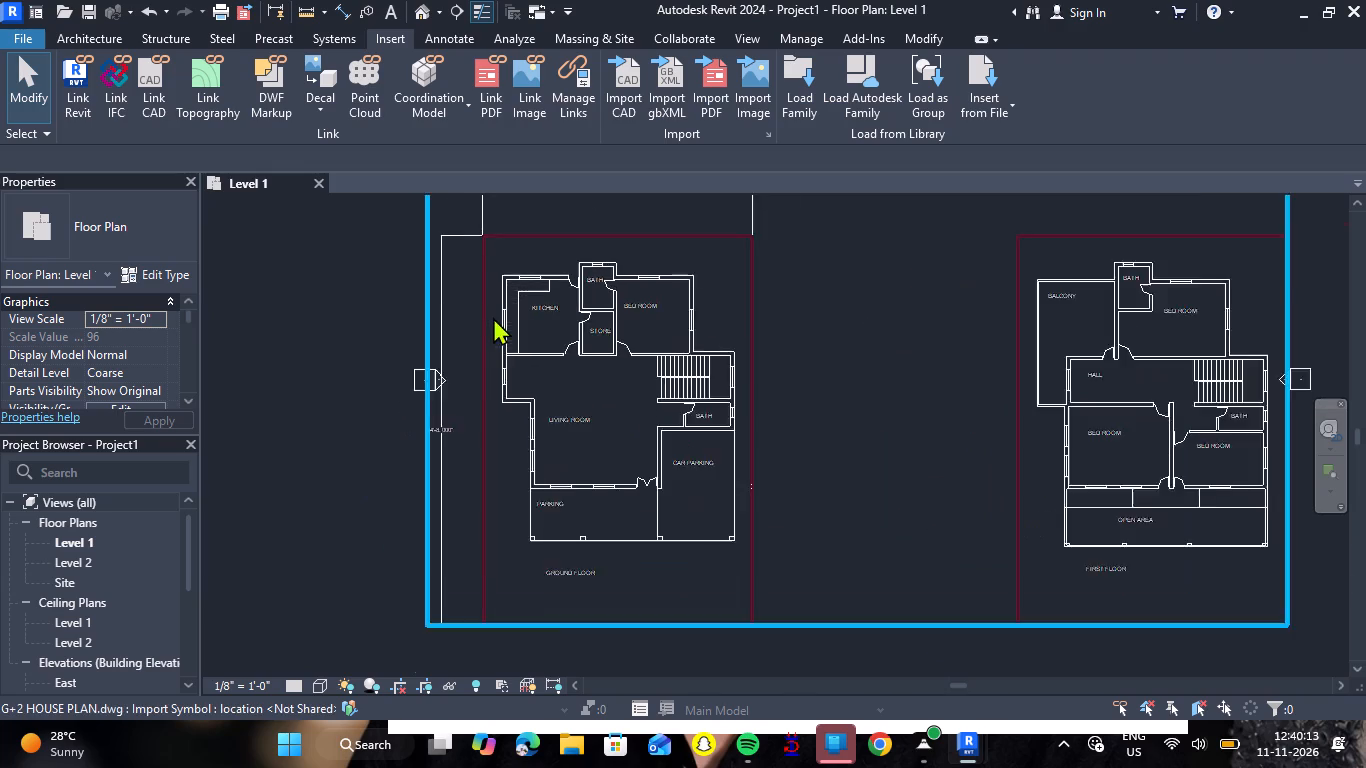
pyautogui.scroll(-3, 961, 356)
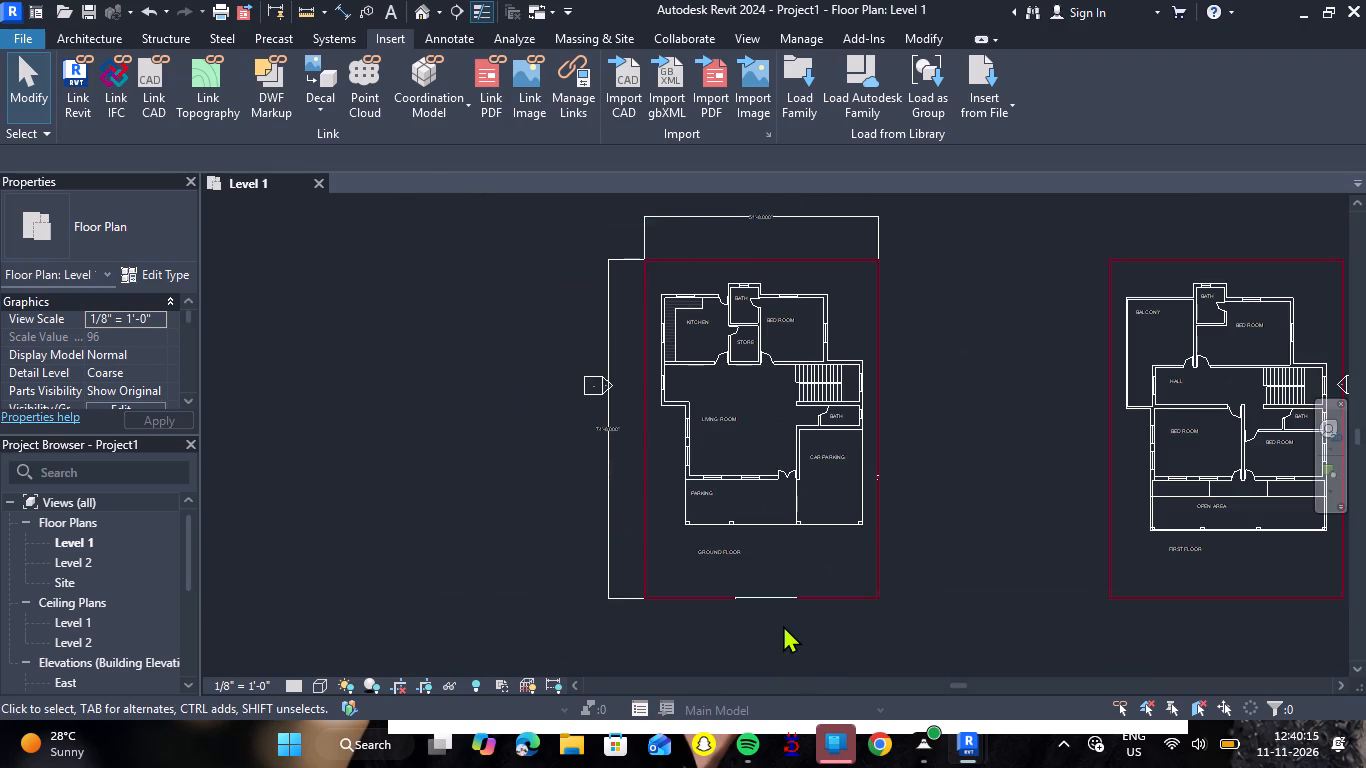
pyautogui.scroll(2, 783, 625)
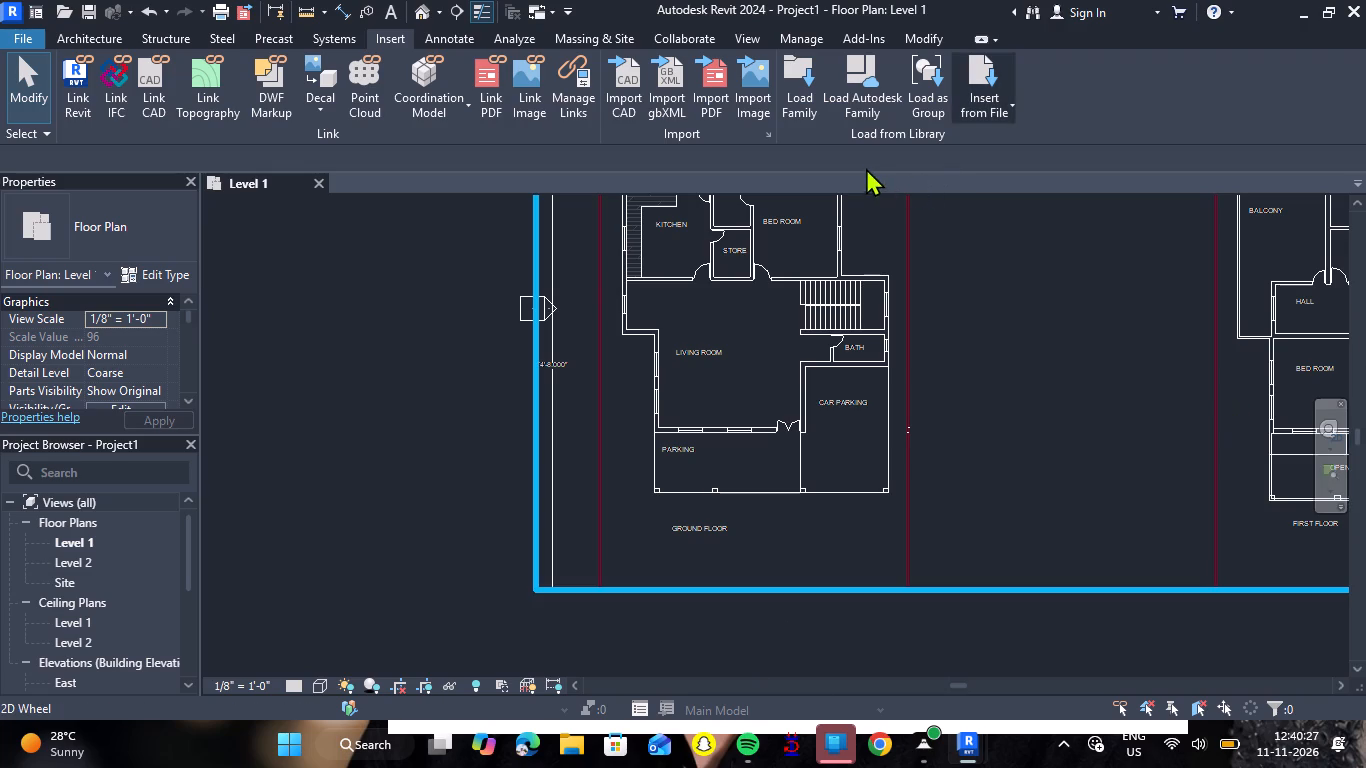
pyautogui.click(73, 46)
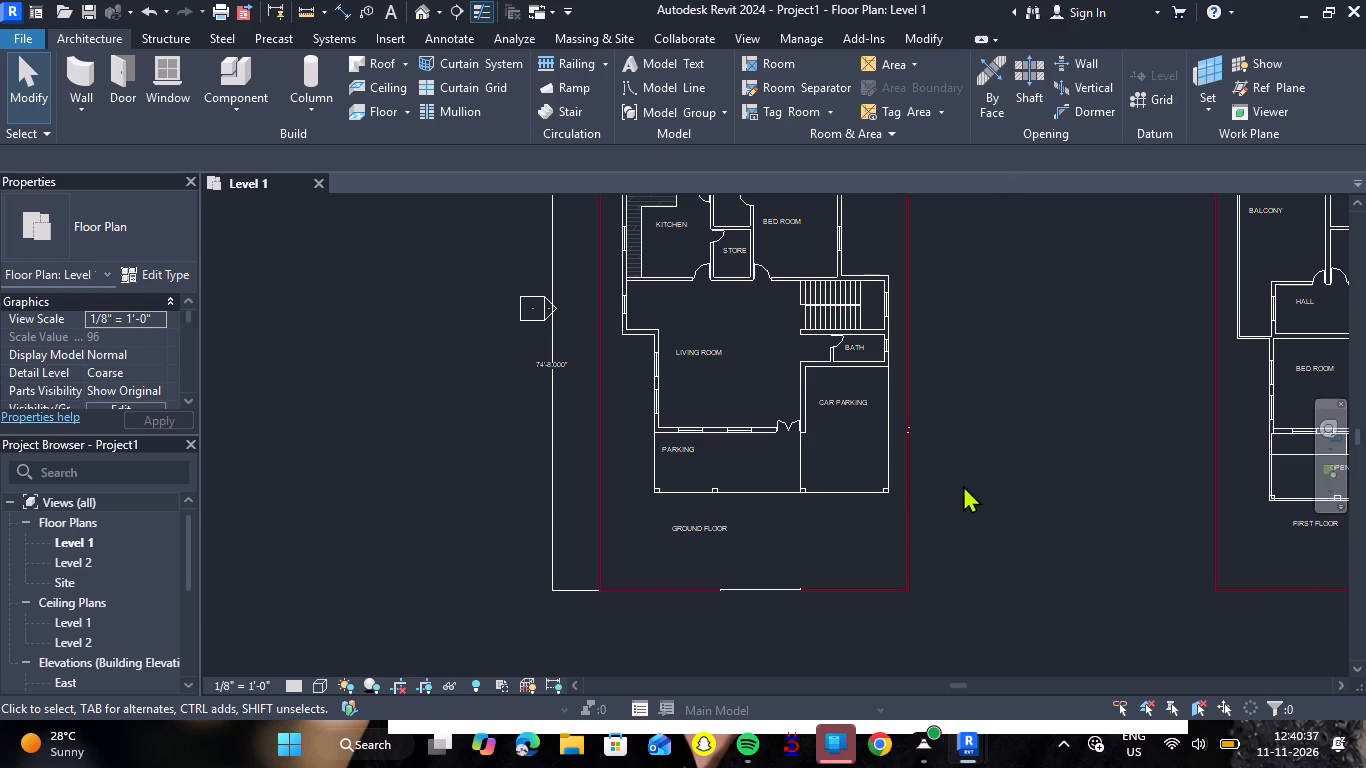
pyautogui.scroll(-3, 69, 531)
pyautogui.scroll(1, 78, 521)
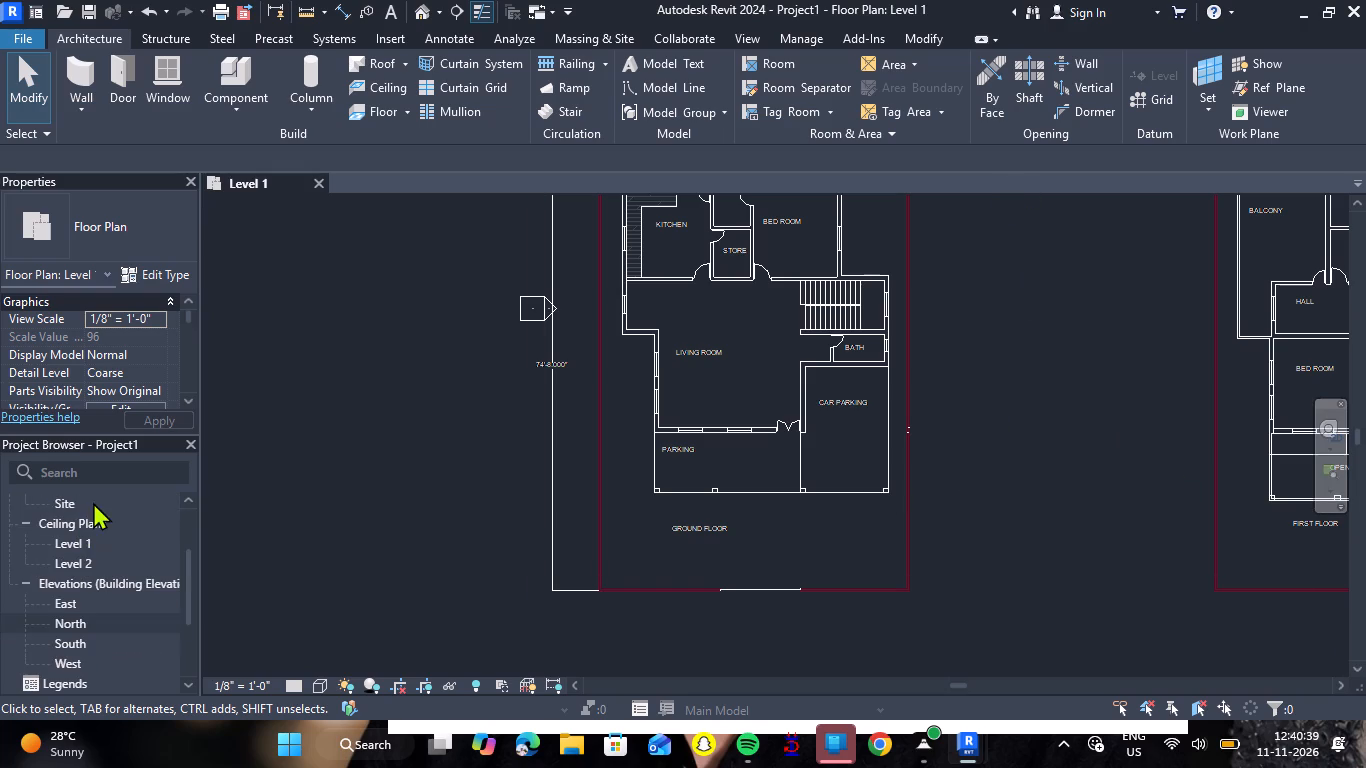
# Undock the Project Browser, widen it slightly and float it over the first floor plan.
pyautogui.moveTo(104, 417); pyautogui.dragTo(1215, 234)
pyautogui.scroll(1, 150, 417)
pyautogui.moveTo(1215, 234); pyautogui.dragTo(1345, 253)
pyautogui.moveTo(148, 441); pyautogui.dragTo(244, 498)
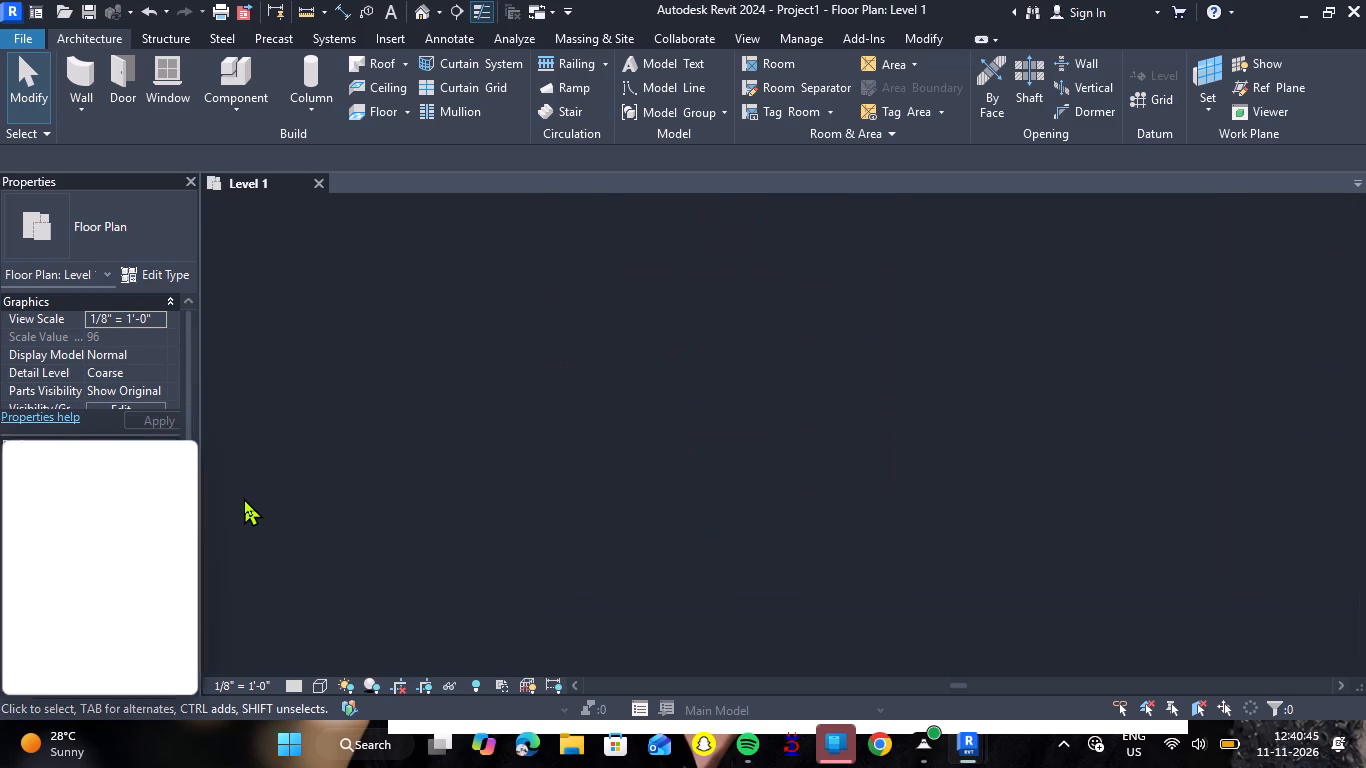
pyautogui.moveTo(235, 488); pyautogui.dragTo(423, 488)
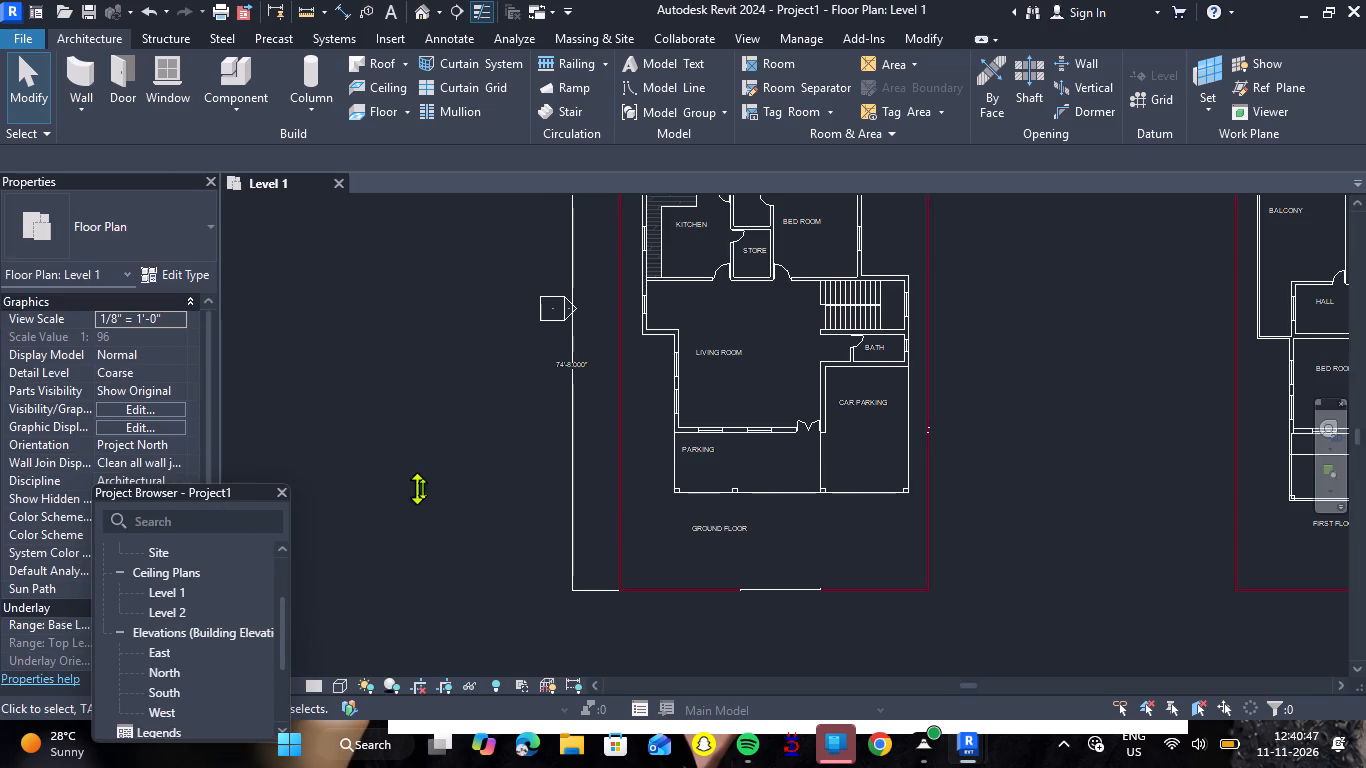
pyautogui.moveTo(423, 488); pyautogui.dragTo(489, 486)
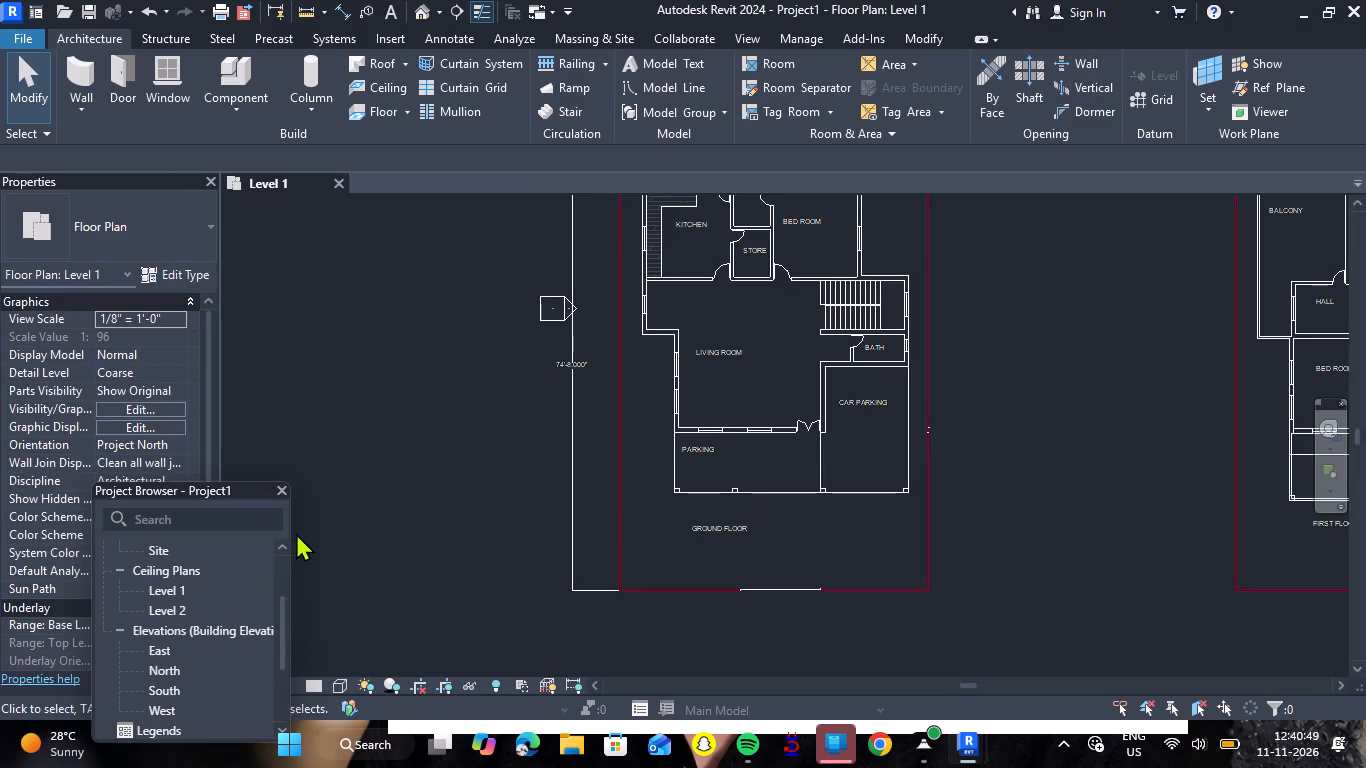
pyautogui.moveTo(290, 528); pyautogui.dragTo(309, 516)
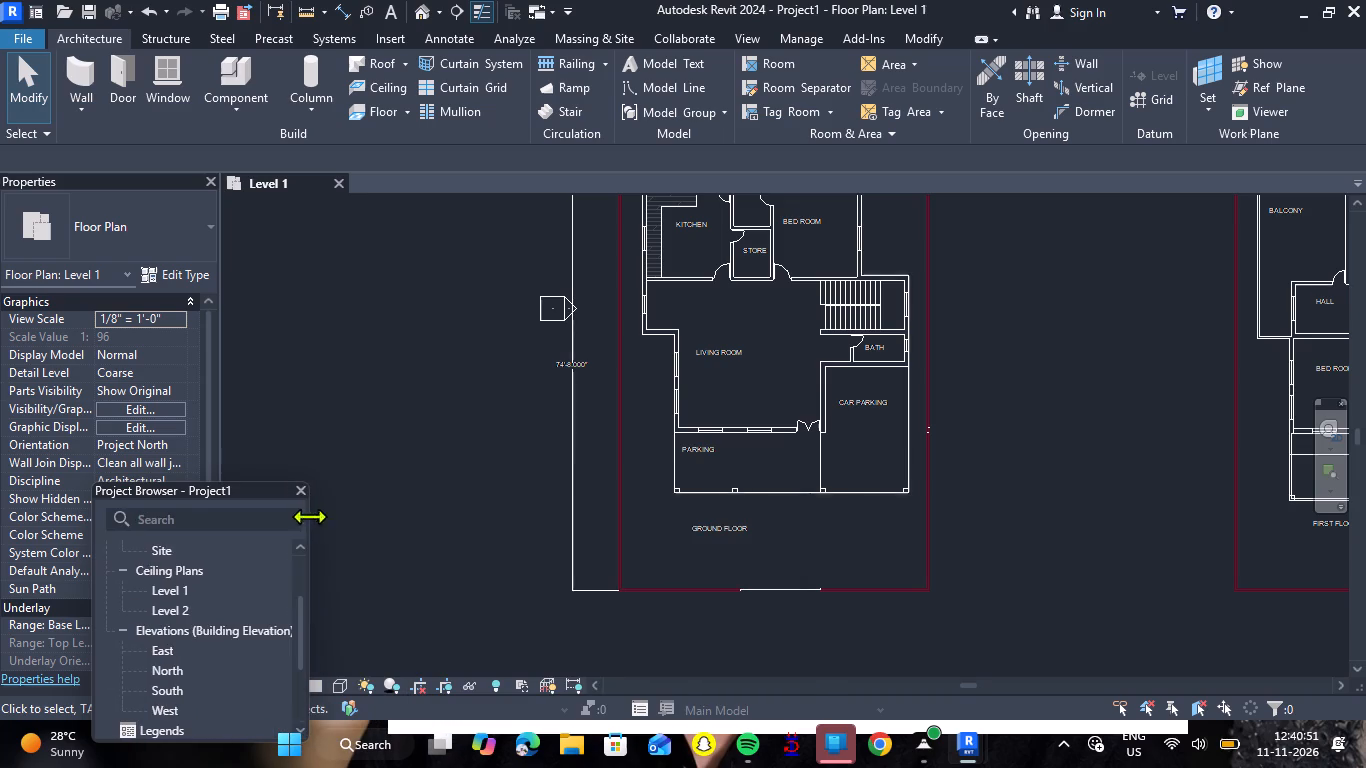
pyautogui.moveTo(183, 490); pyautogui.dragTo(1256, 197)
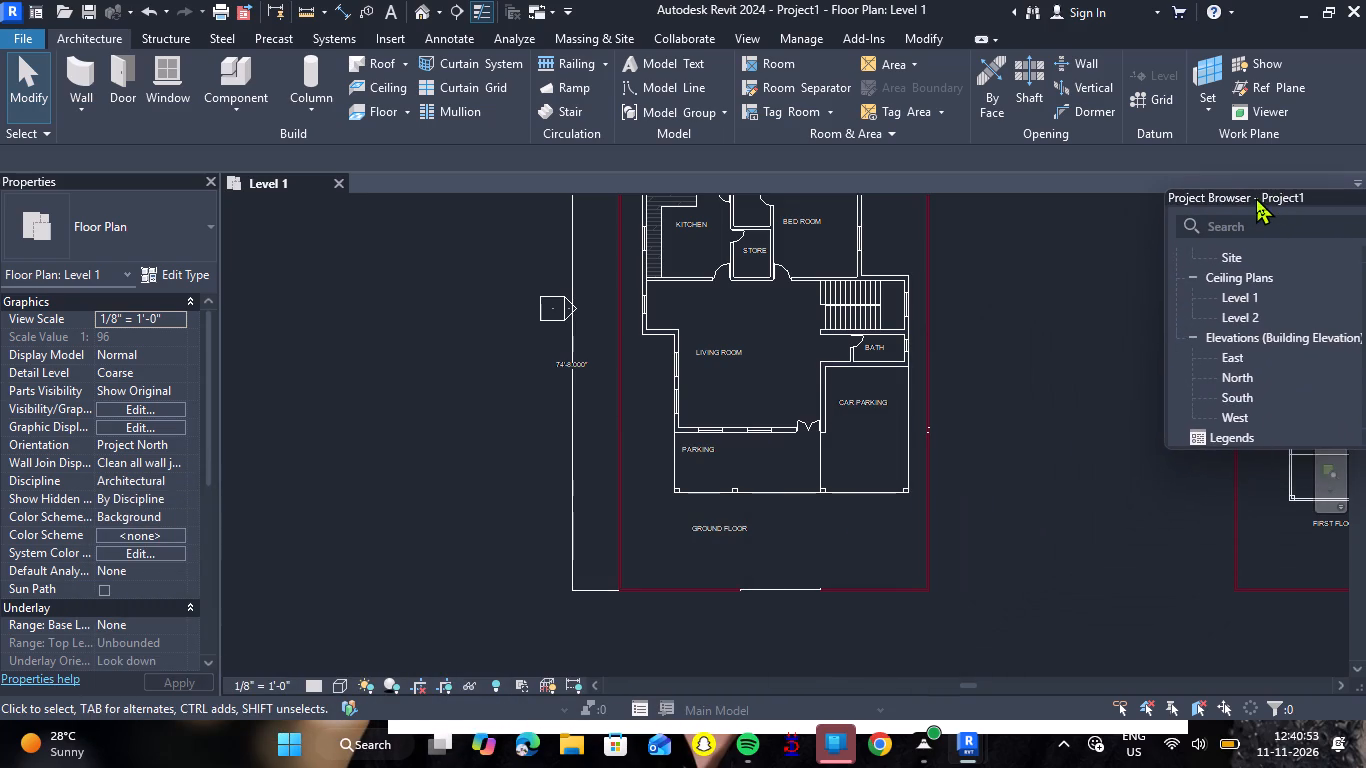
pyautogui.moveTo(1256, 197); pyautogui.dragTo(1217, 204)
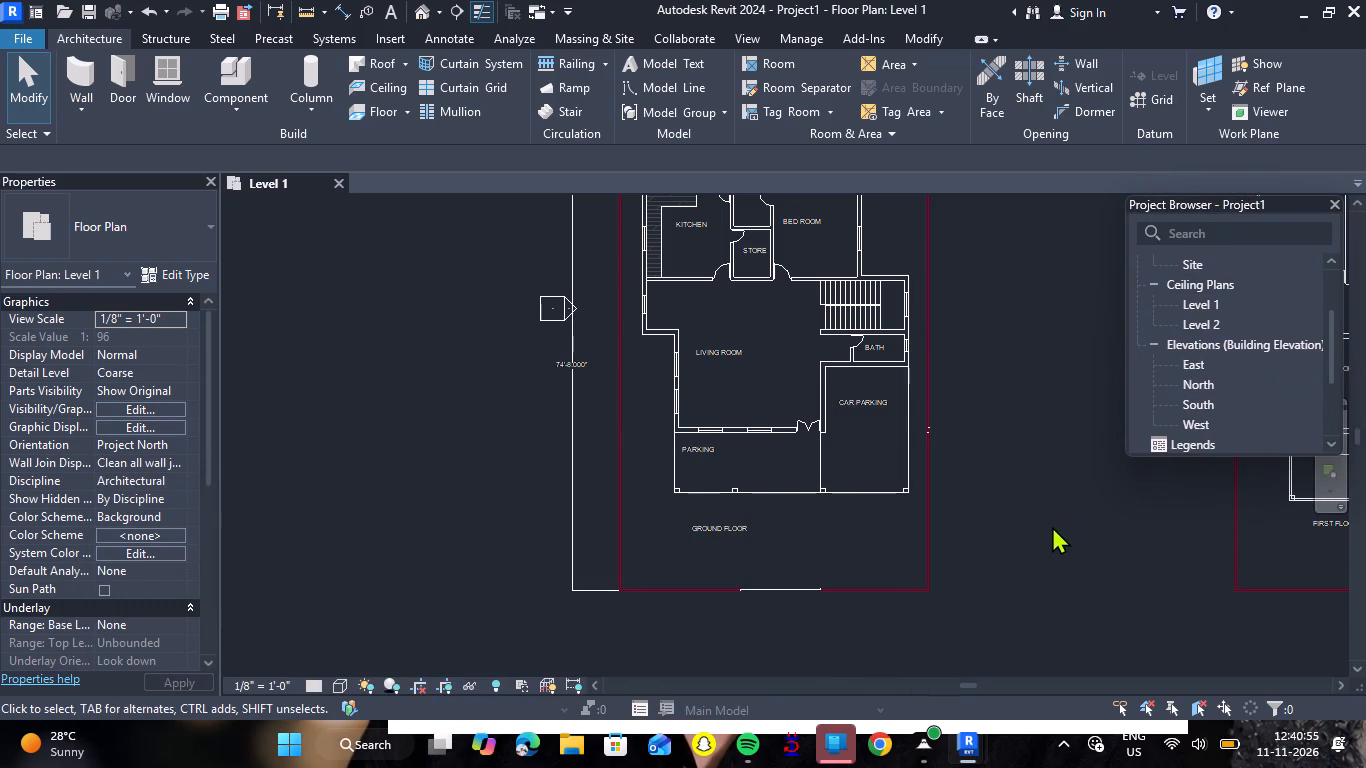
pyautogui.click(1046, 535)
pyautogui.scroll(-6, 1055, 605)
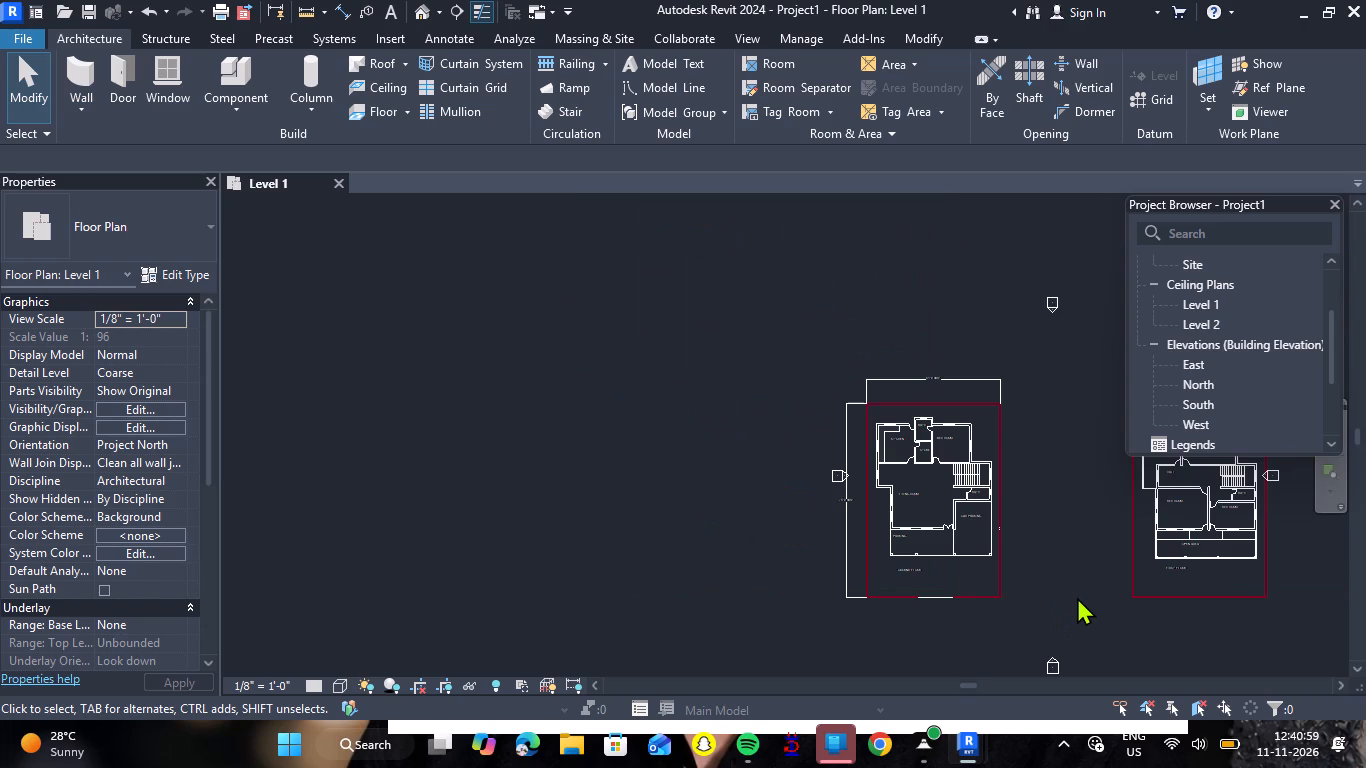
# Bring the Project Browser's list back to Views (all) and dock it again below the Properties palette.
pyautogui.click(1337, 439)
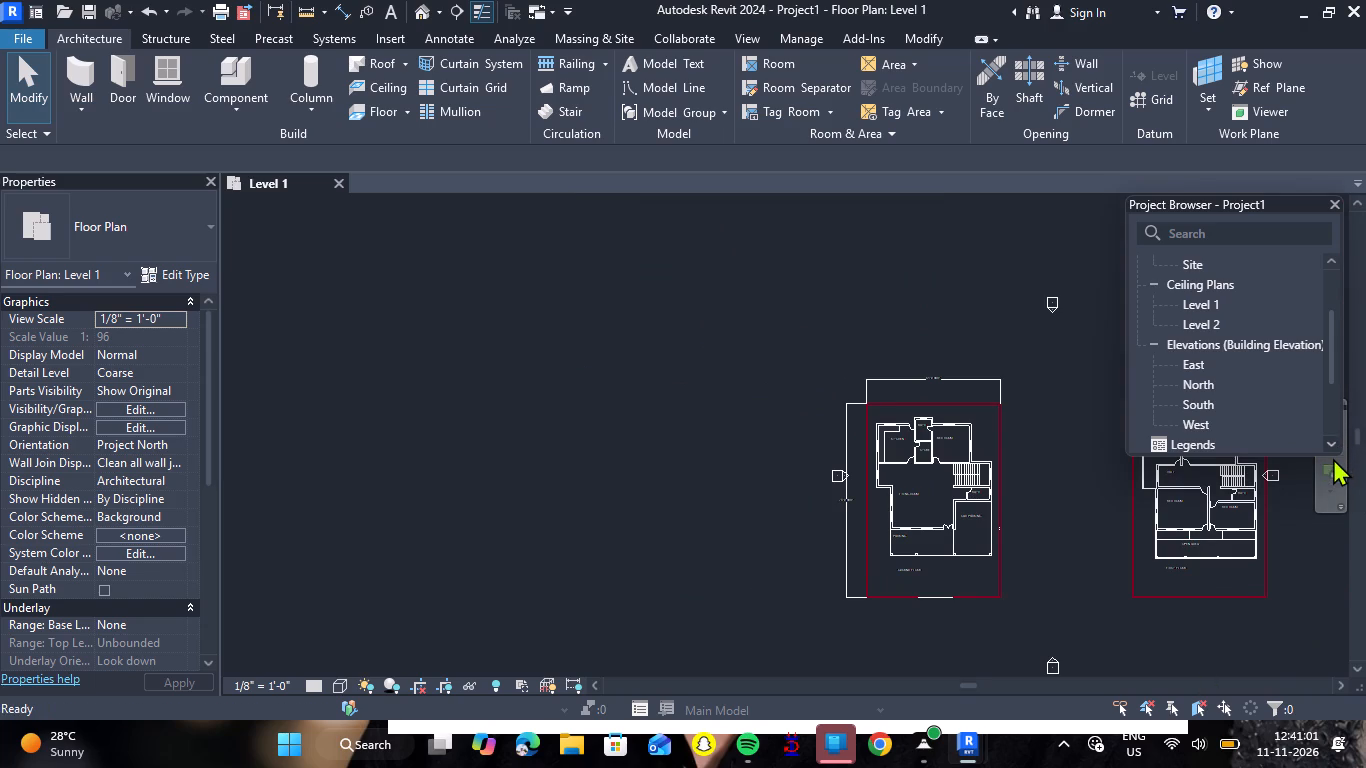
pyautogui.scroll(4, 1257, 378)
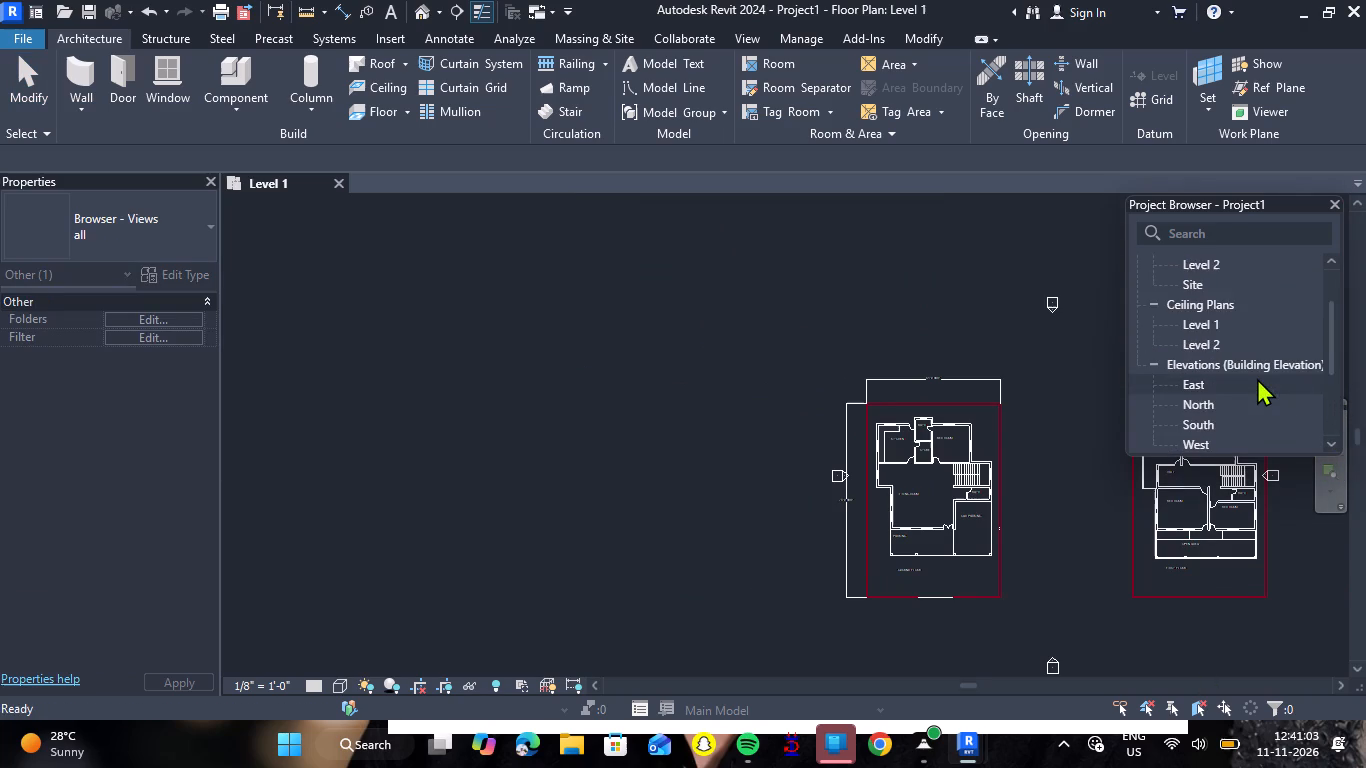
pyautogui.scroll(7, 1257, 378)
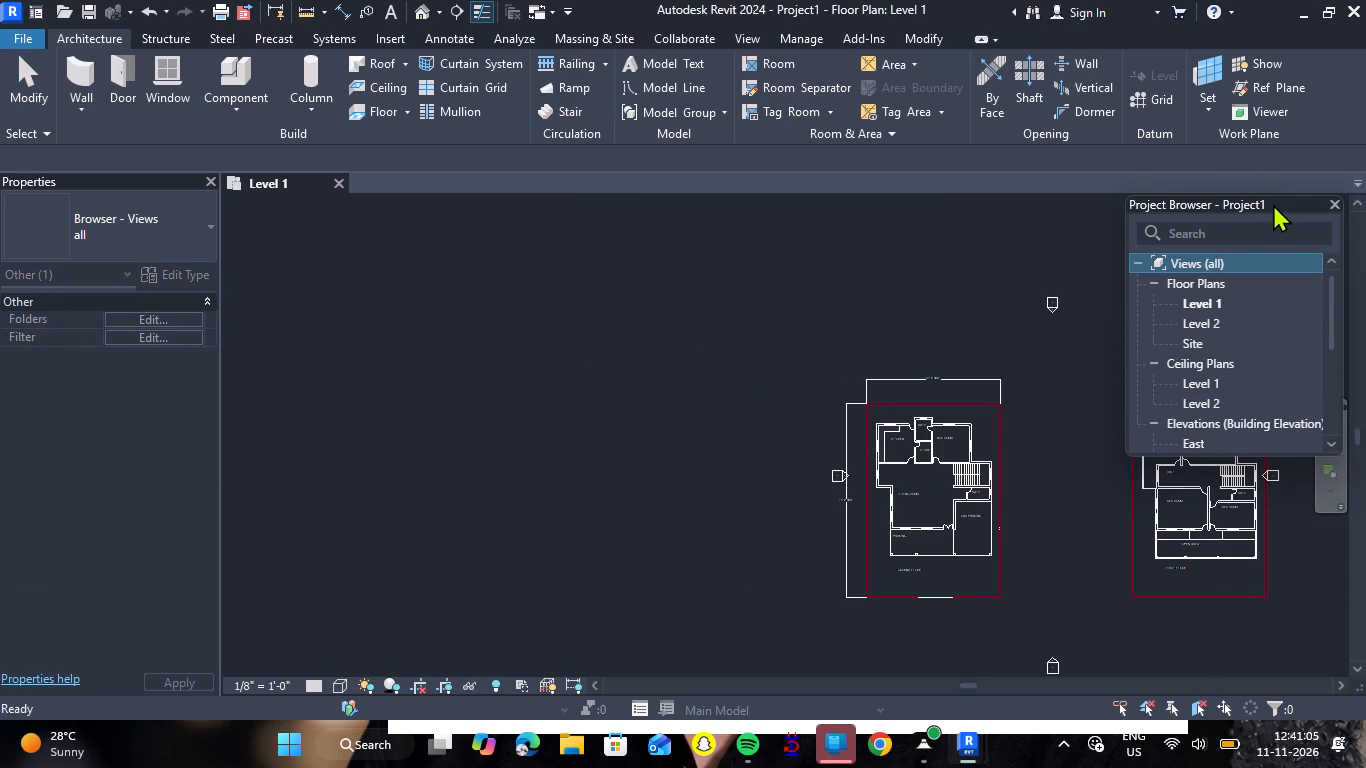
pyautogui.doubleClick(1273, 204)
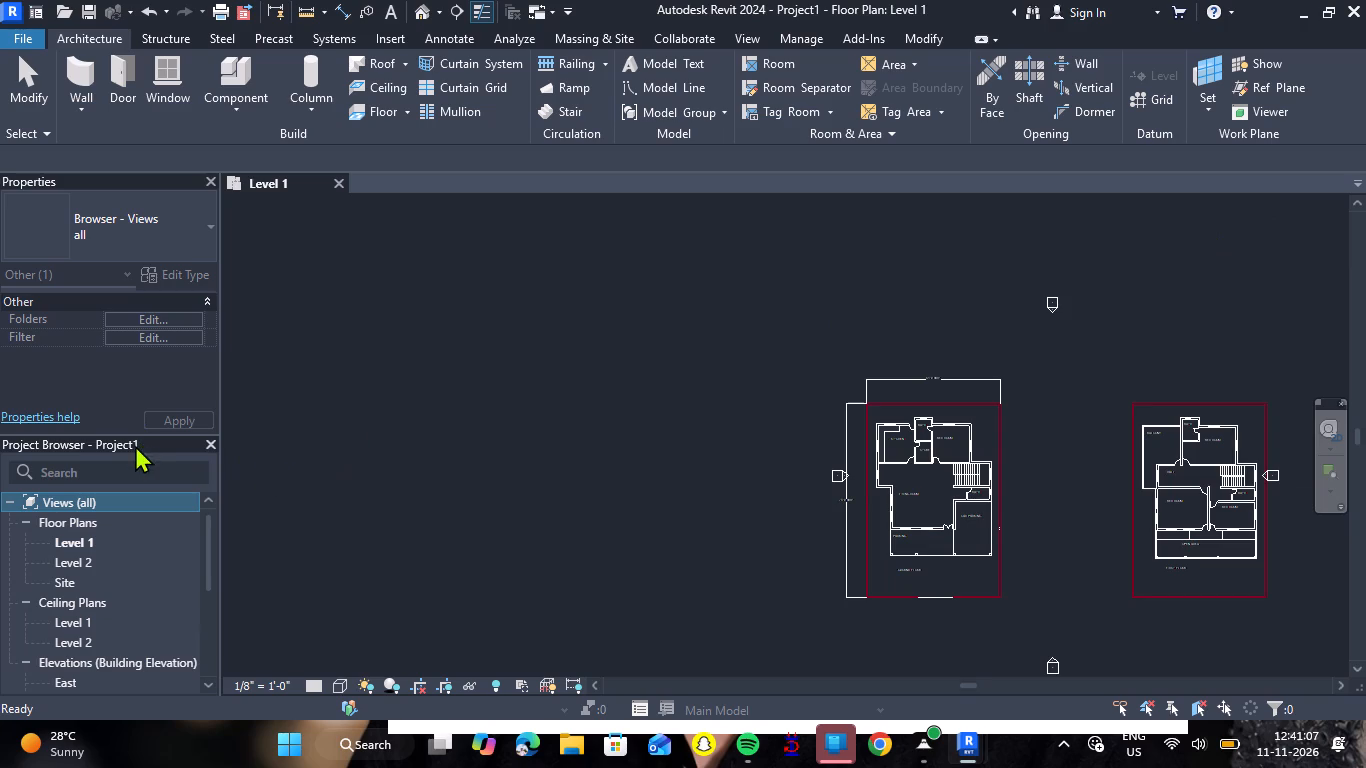
# Undock the Project Browser and place it as a floating window over the upper part of the first floor plan.
pyautogui.moveTo(135, 445); pyautogui.dragTo(470, 436)
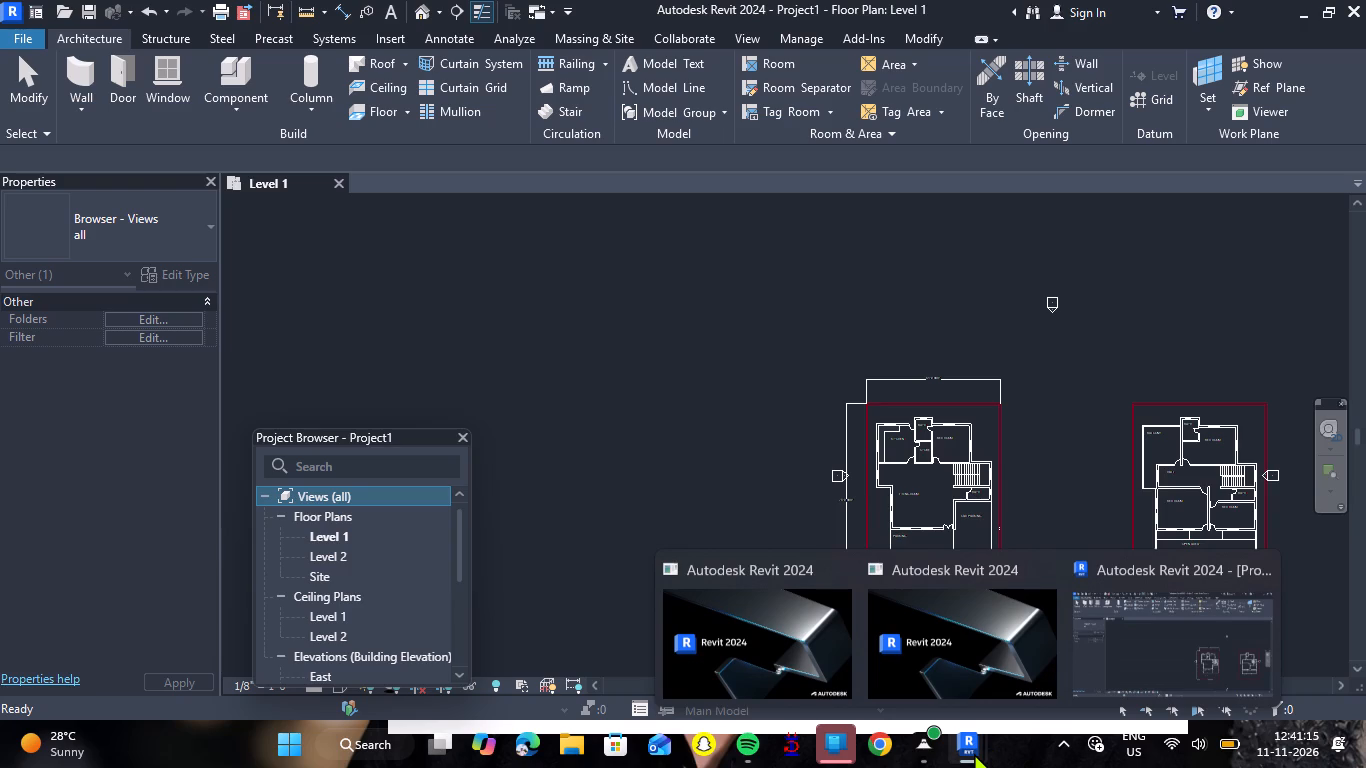
pyautogui.click(757, 385)
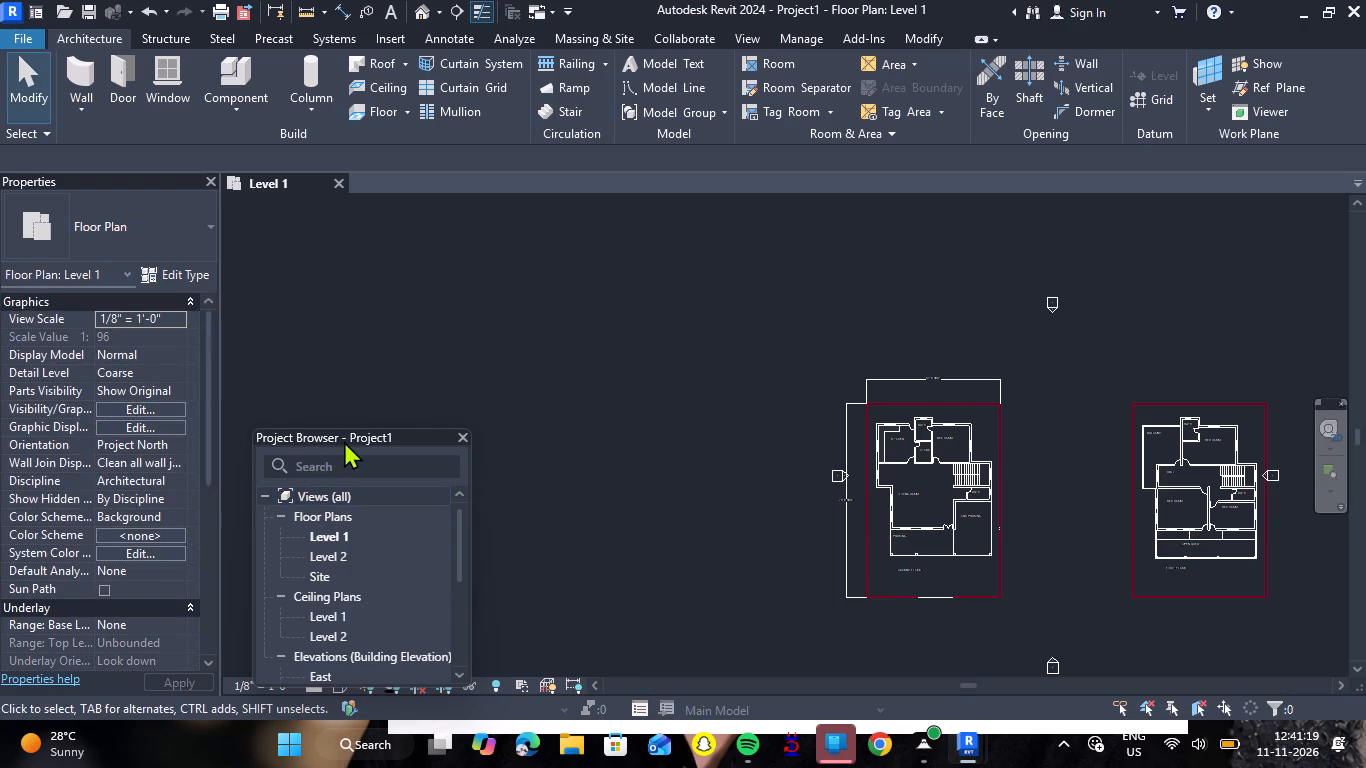
pyautogui.moveTo(350, 438); pyautogui.dragTo(1228, 206)
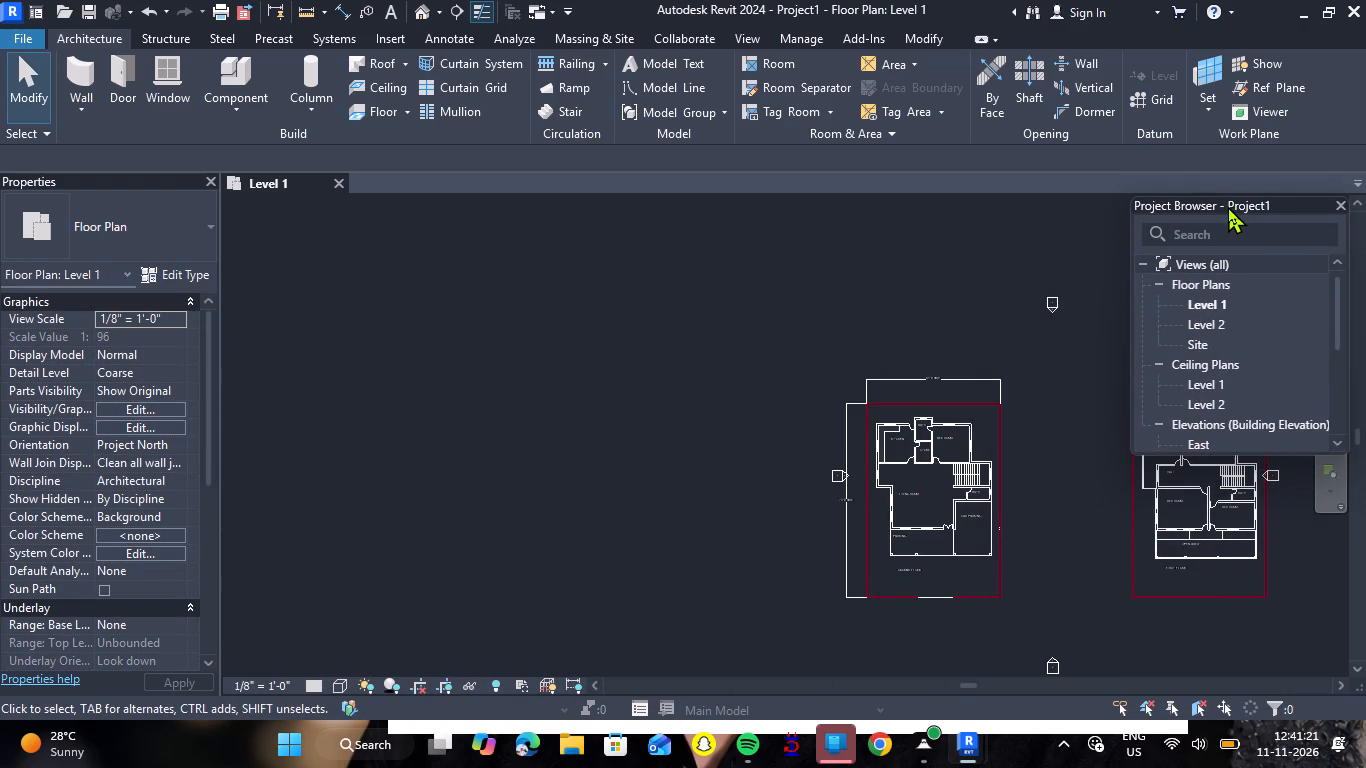
pyautogui.moveTo(1228, 206); pyautogui.dragTo(399, 238)
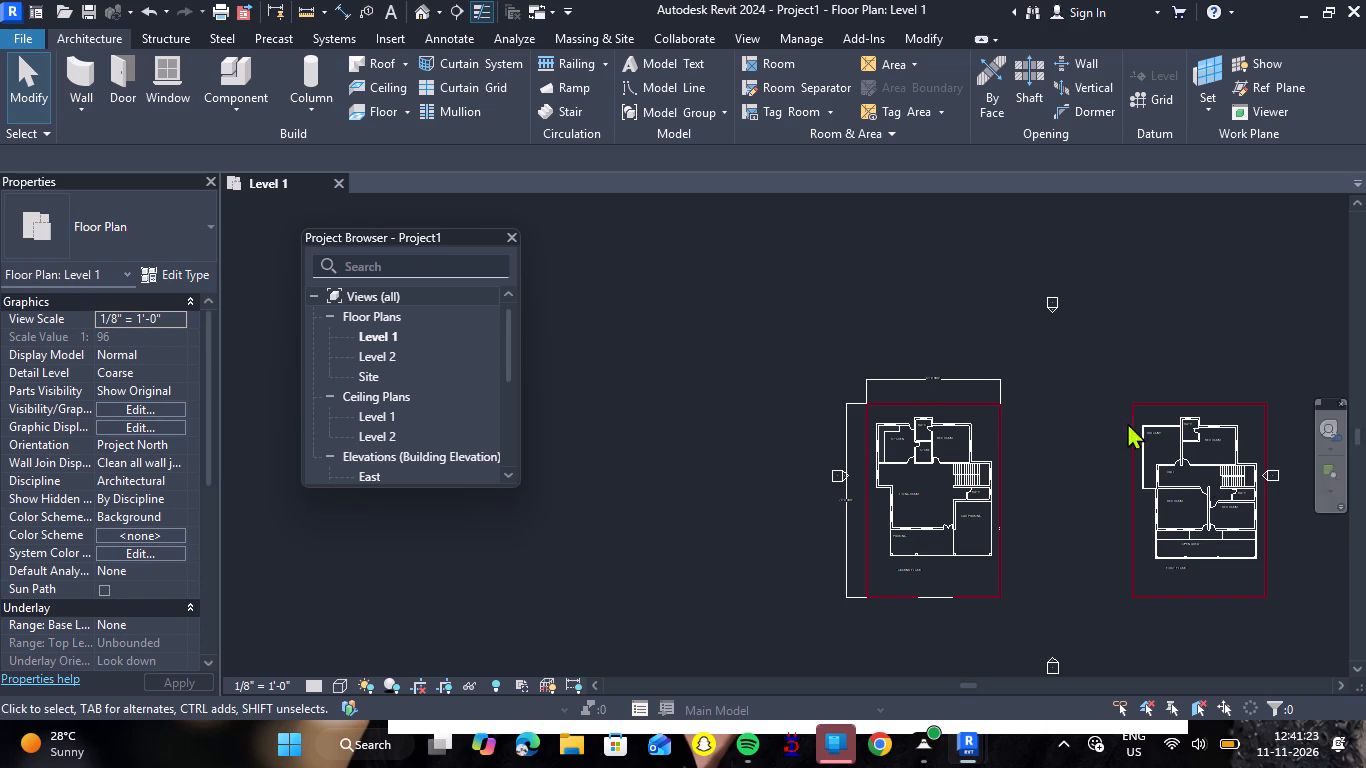
pyautogui.click(1339, 506)
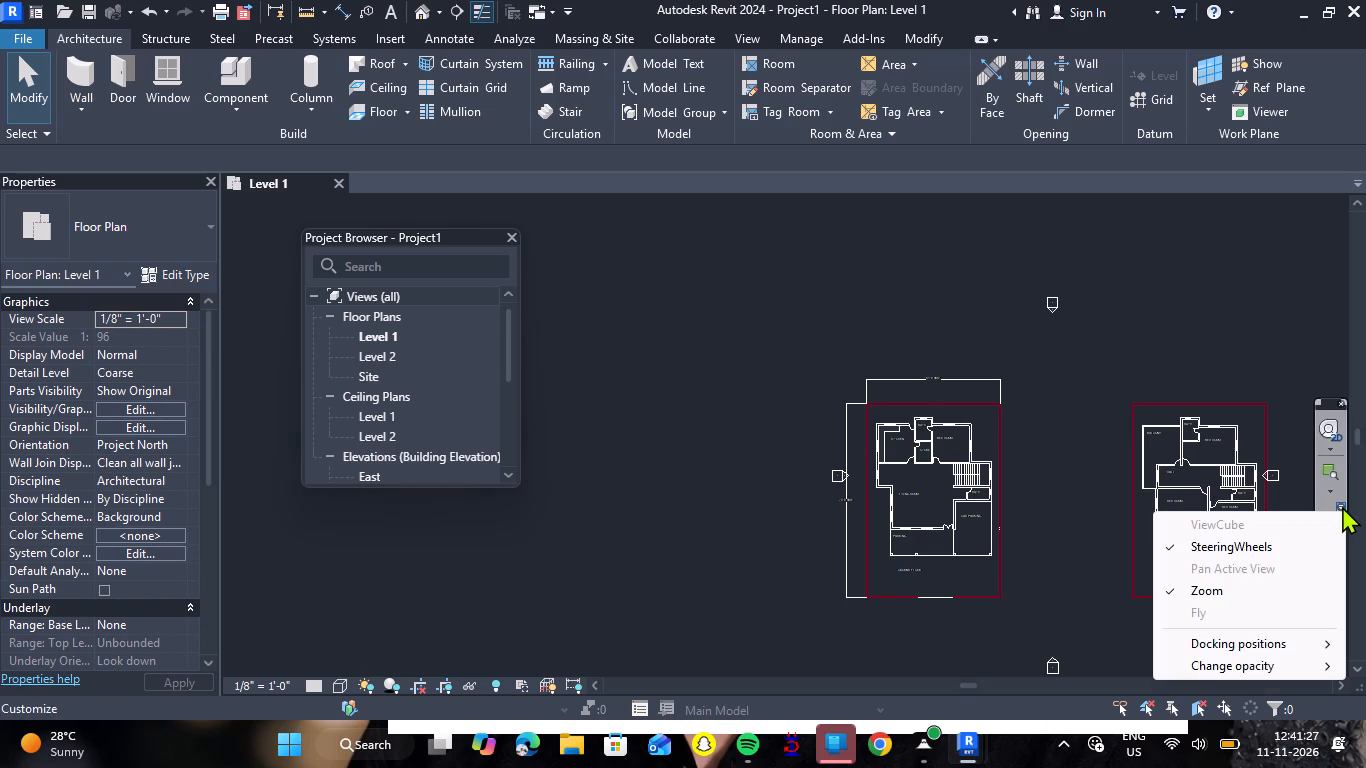
pyautogui.click(692, 393)
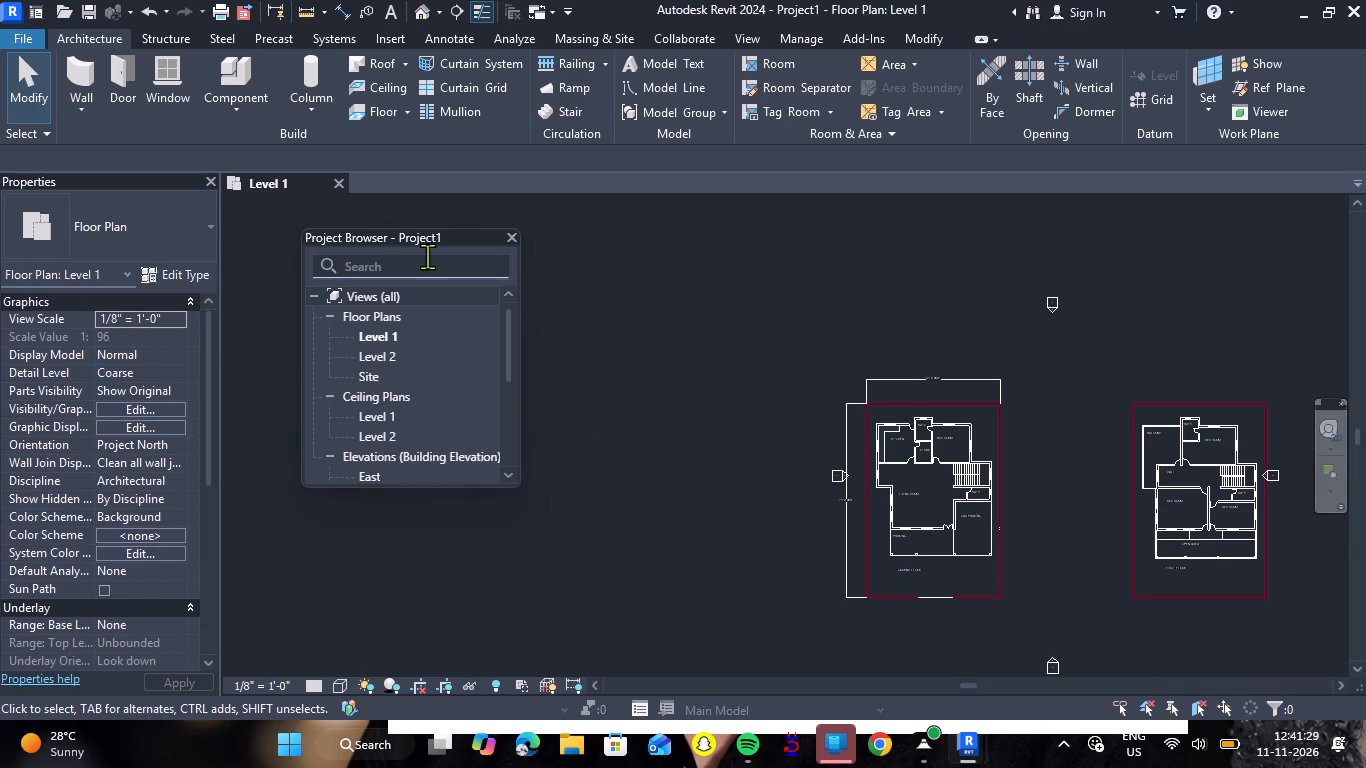
pyautogui.rightClick(473, 236)
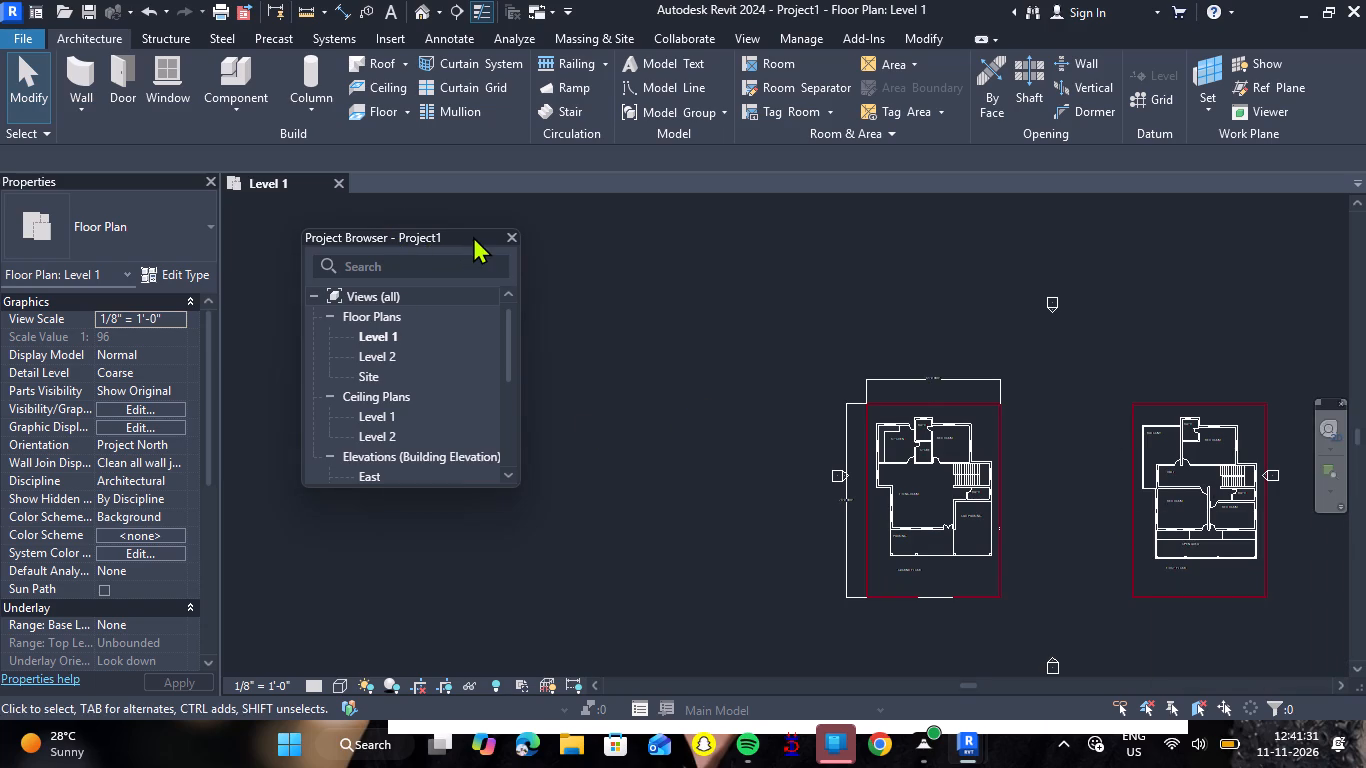
pyautogui.click(473, 236)
pyautogui.moveTo(410, 239); pyautogui.dragTo(428, 240)
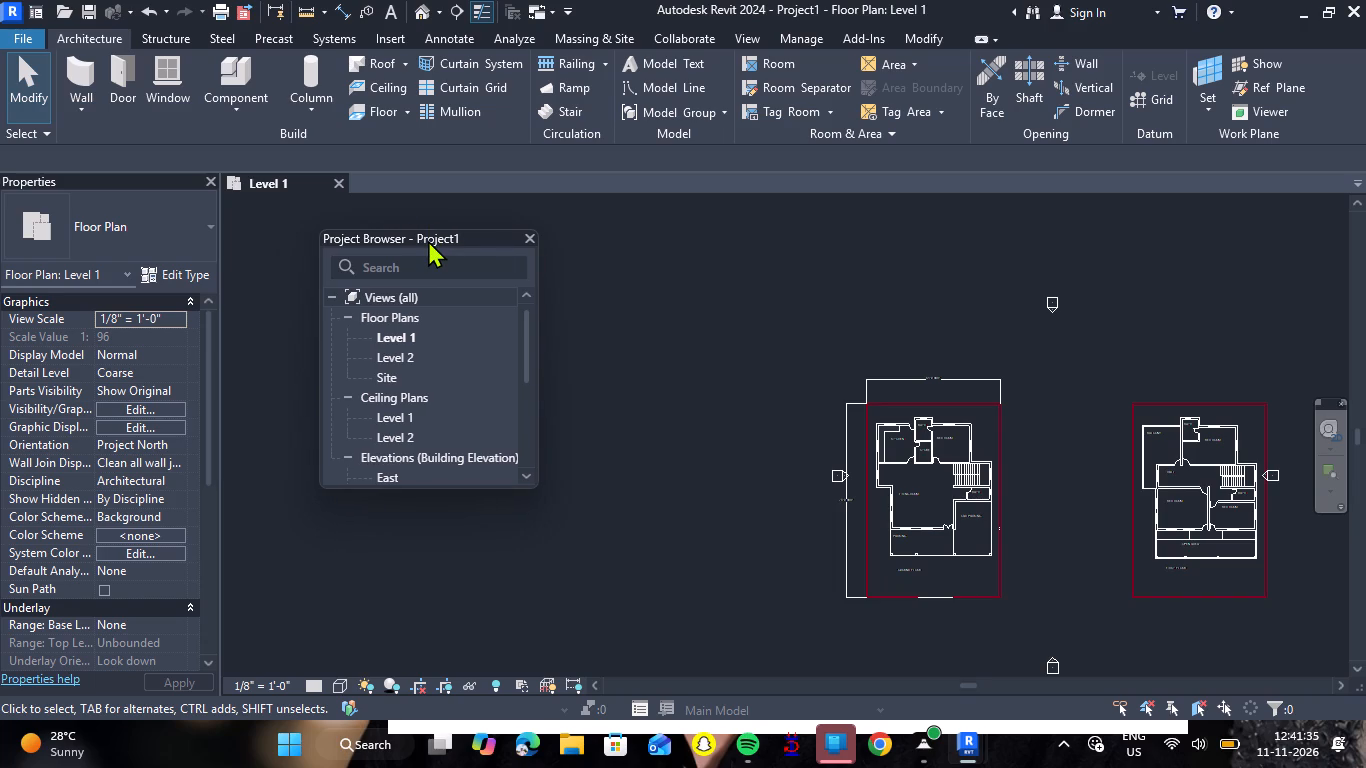
pyautogui.moveTo(428, 240); pyautogui.dragTo(1237, 218)
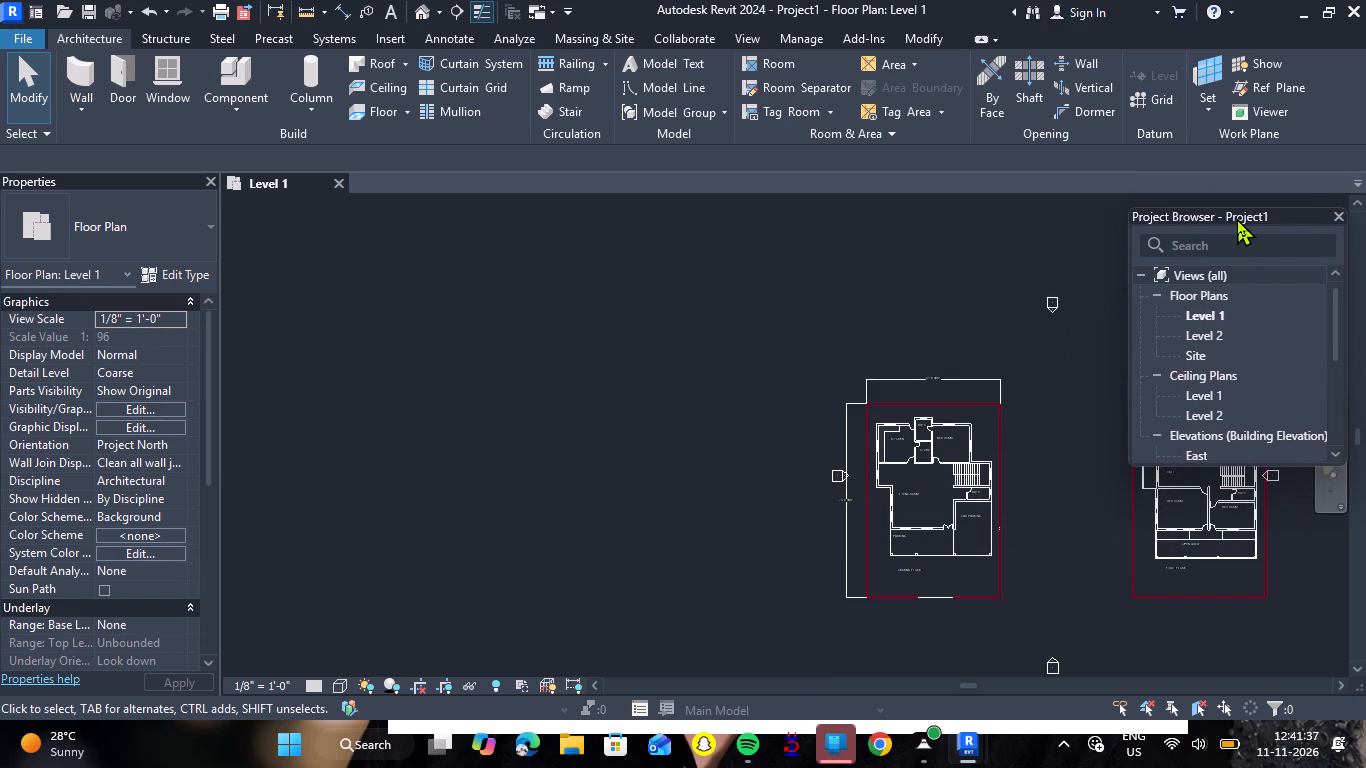
pyautogui.moveTo(1237, 218); pyautogui.dragTo(1243, 201)
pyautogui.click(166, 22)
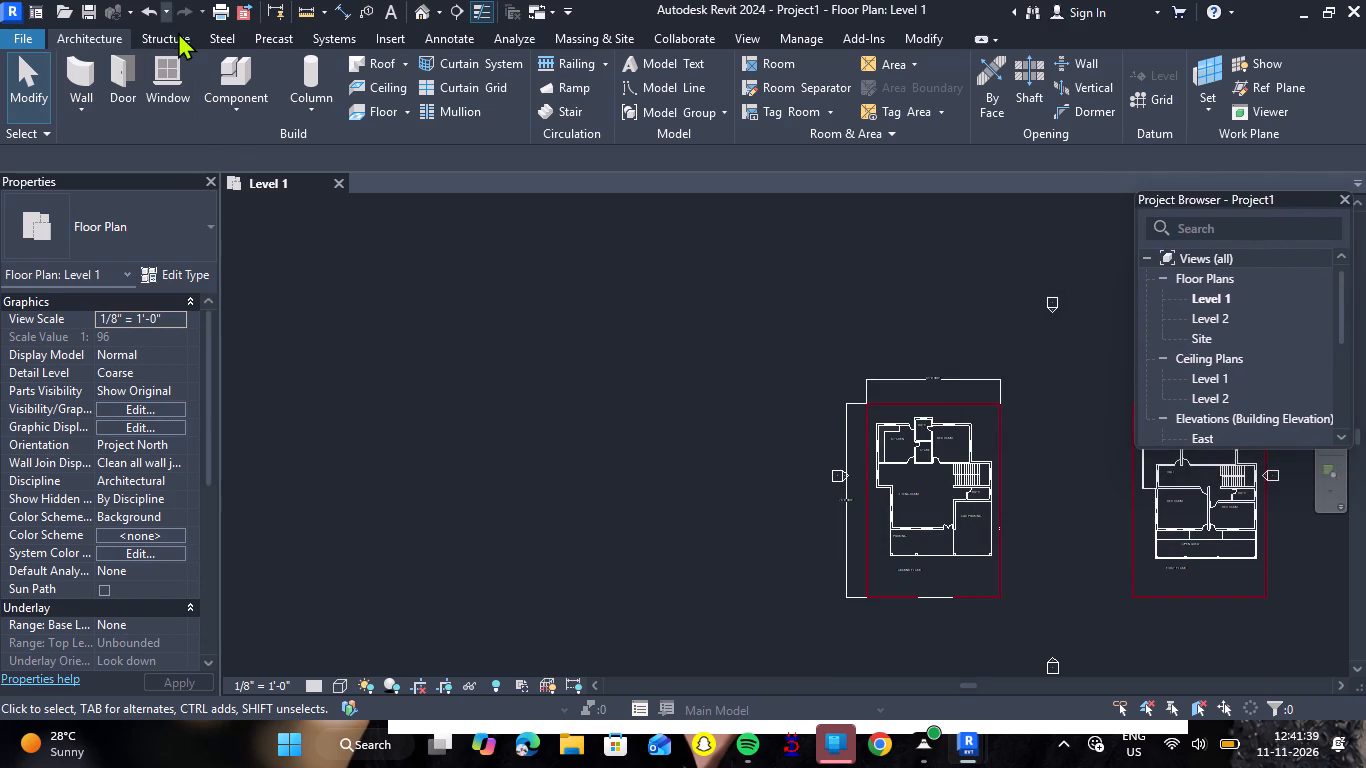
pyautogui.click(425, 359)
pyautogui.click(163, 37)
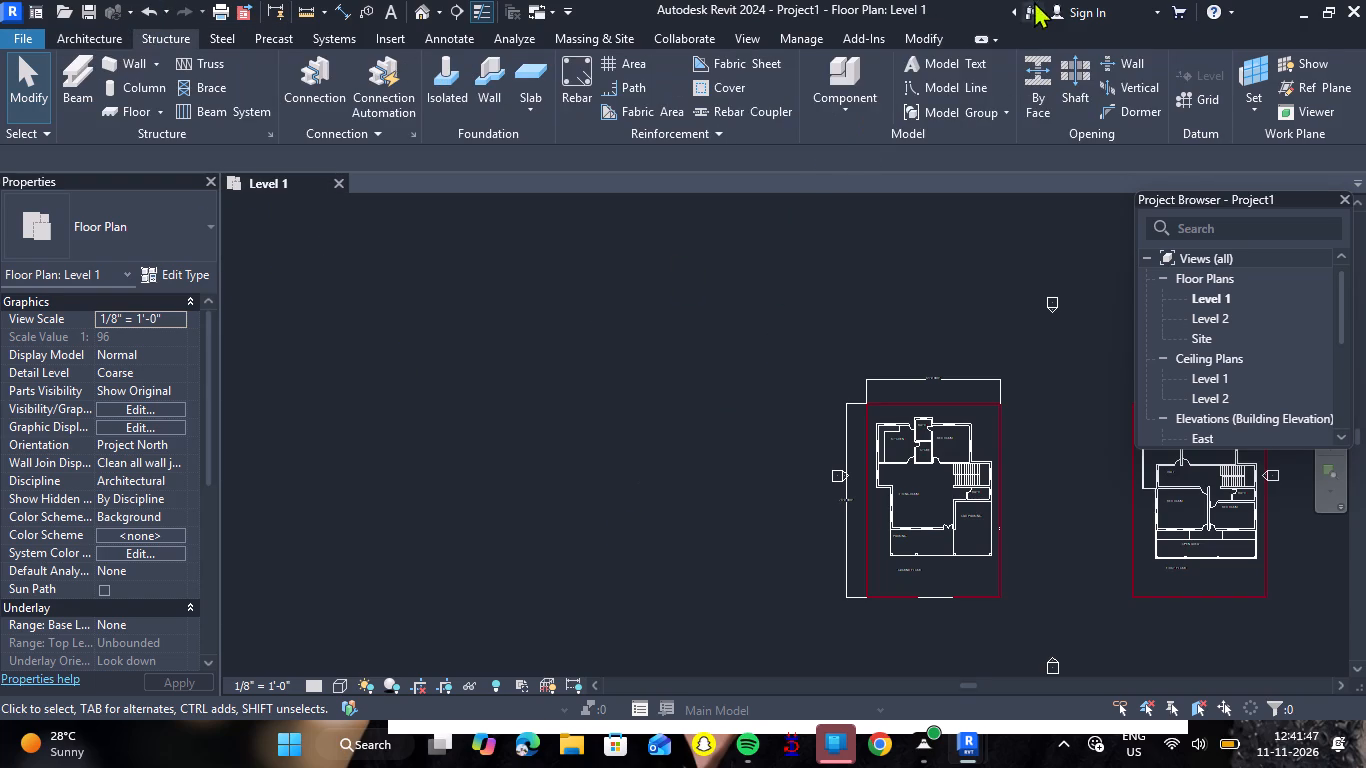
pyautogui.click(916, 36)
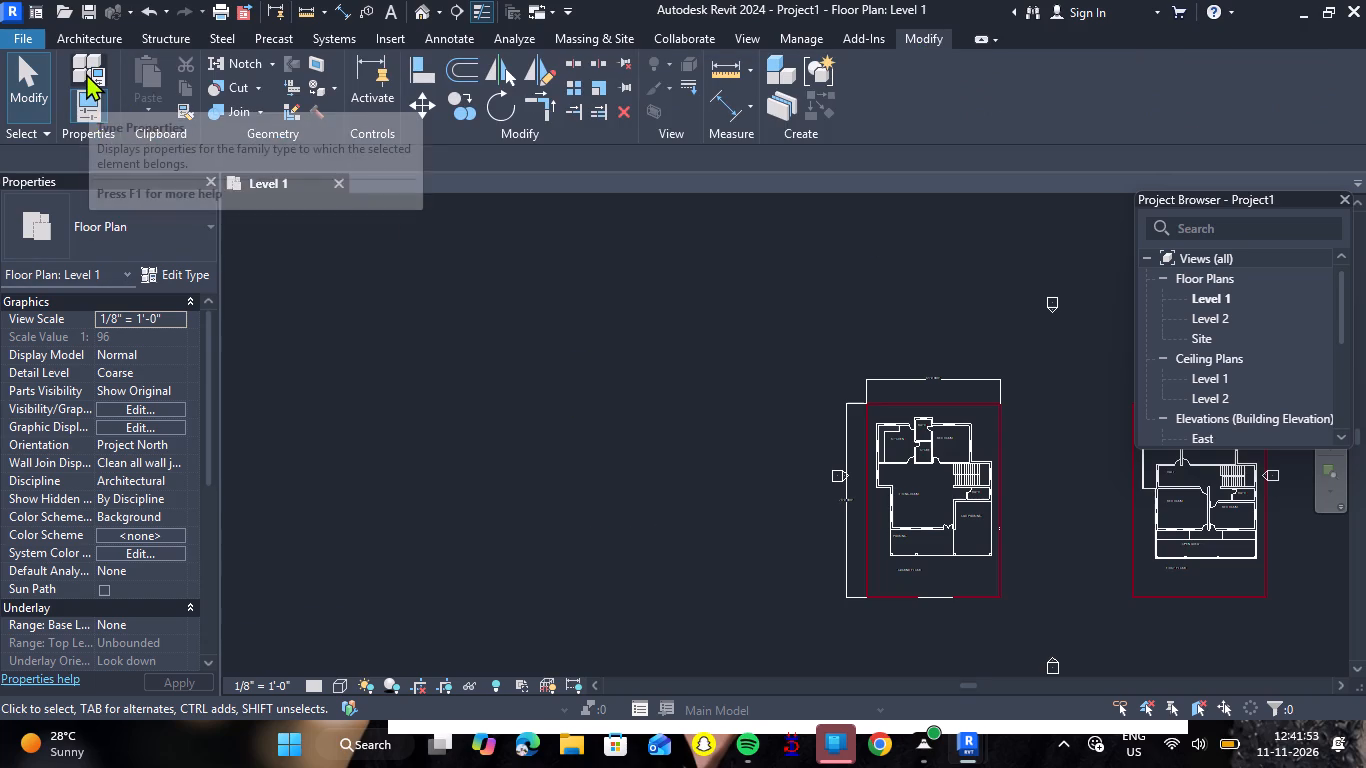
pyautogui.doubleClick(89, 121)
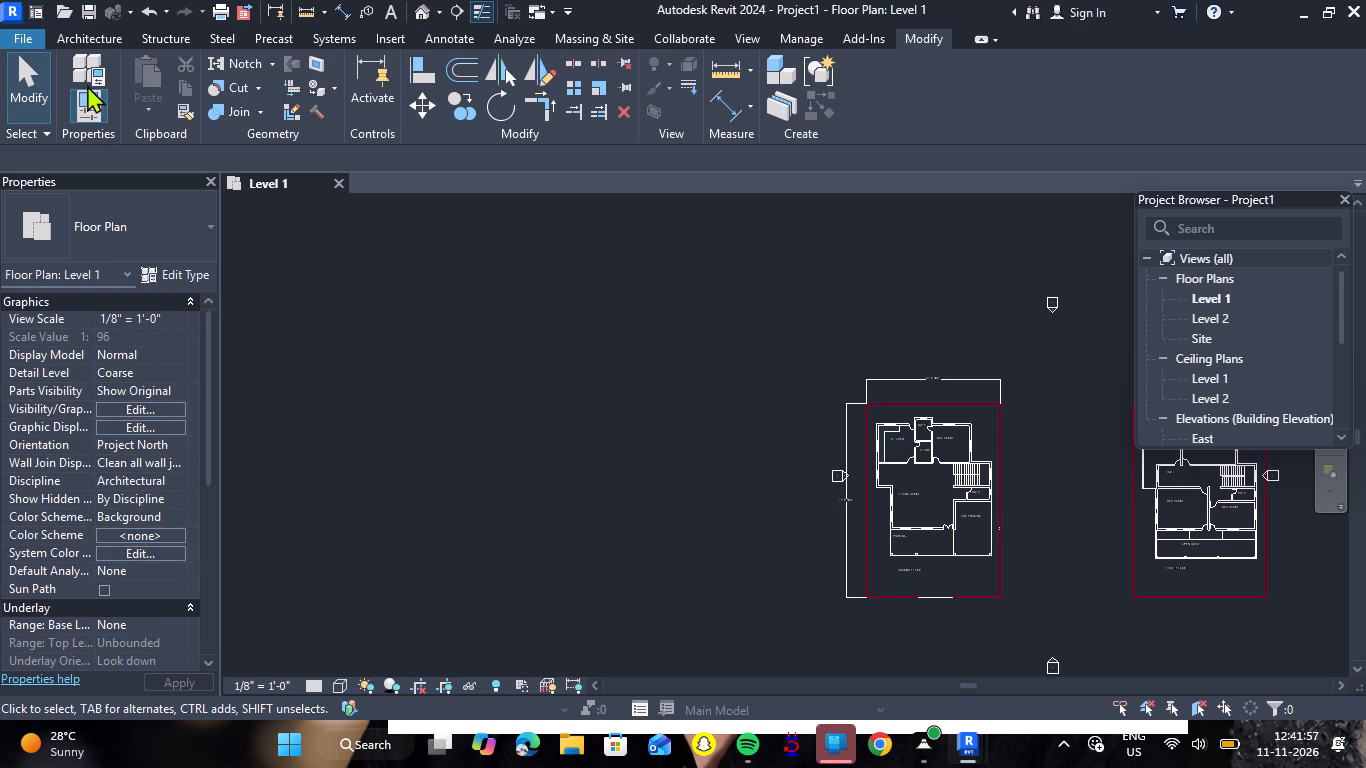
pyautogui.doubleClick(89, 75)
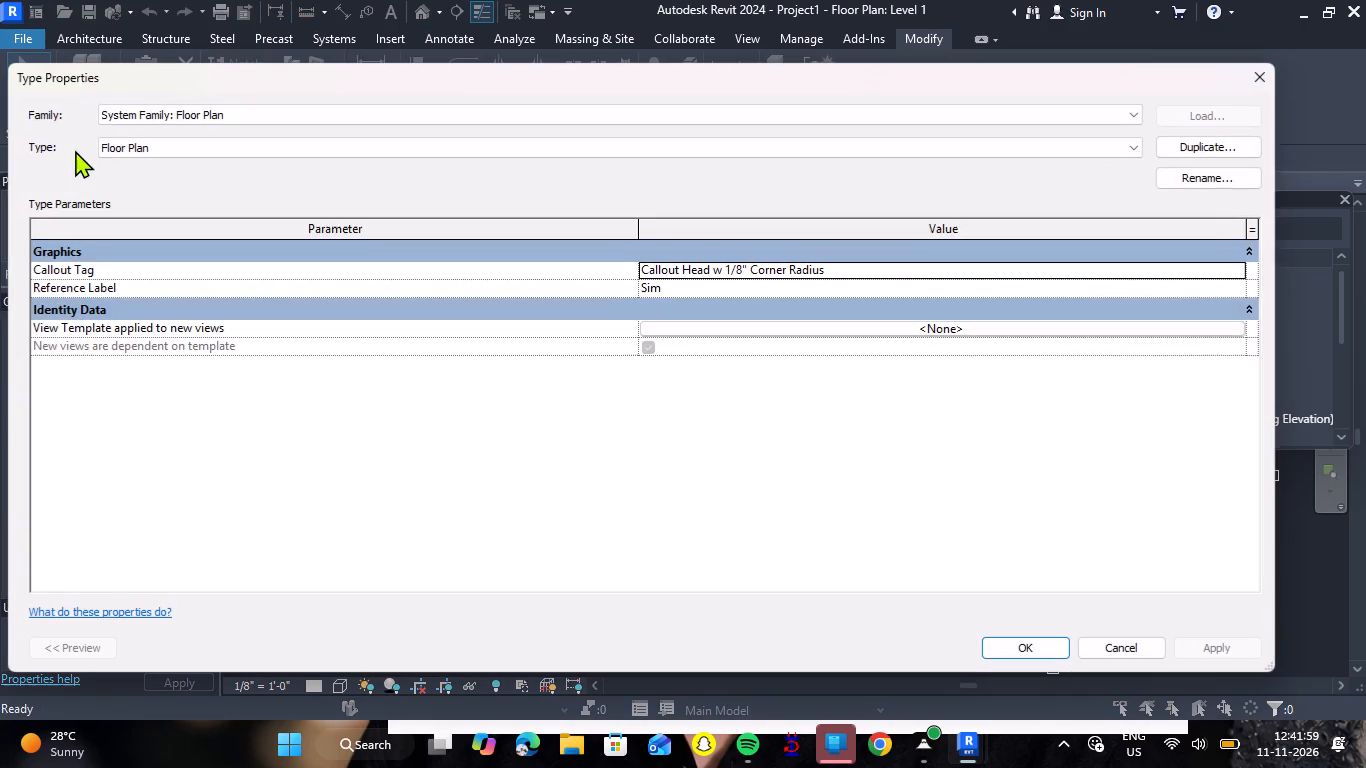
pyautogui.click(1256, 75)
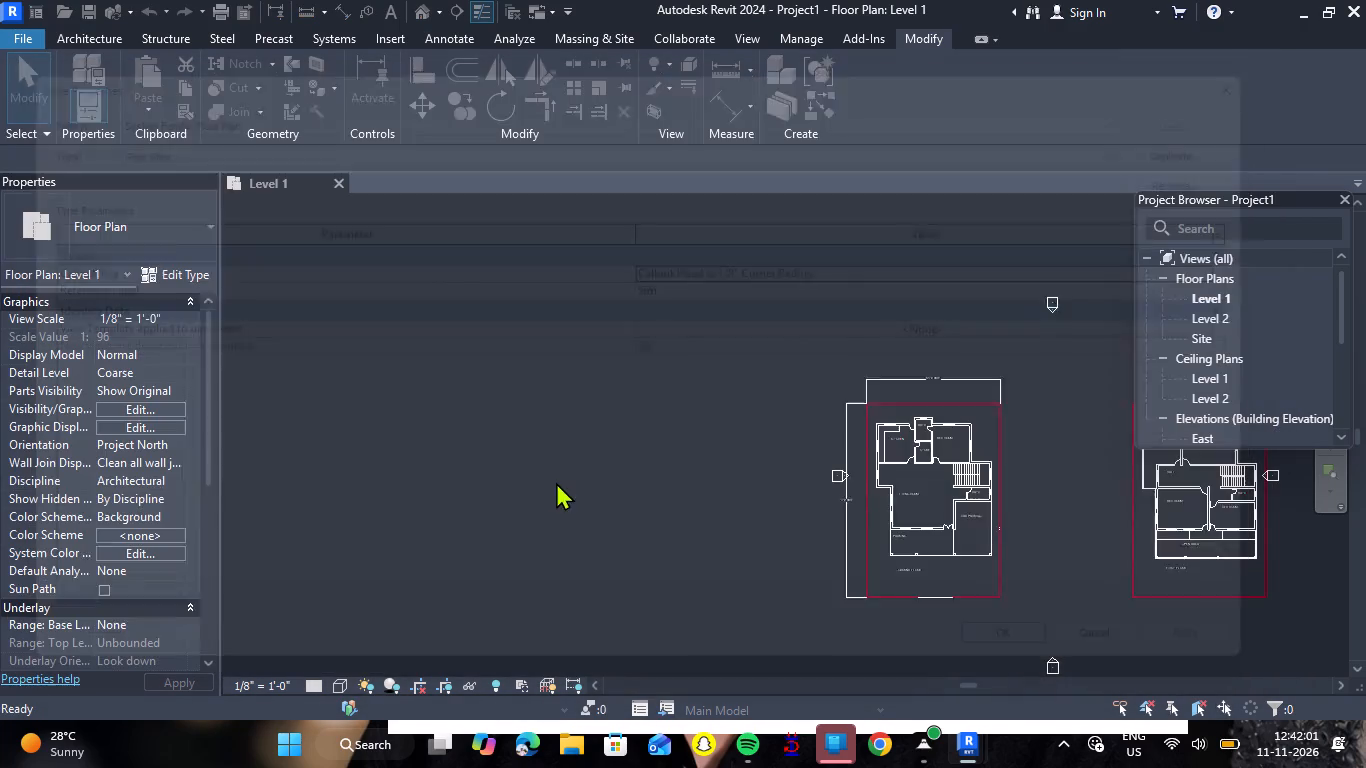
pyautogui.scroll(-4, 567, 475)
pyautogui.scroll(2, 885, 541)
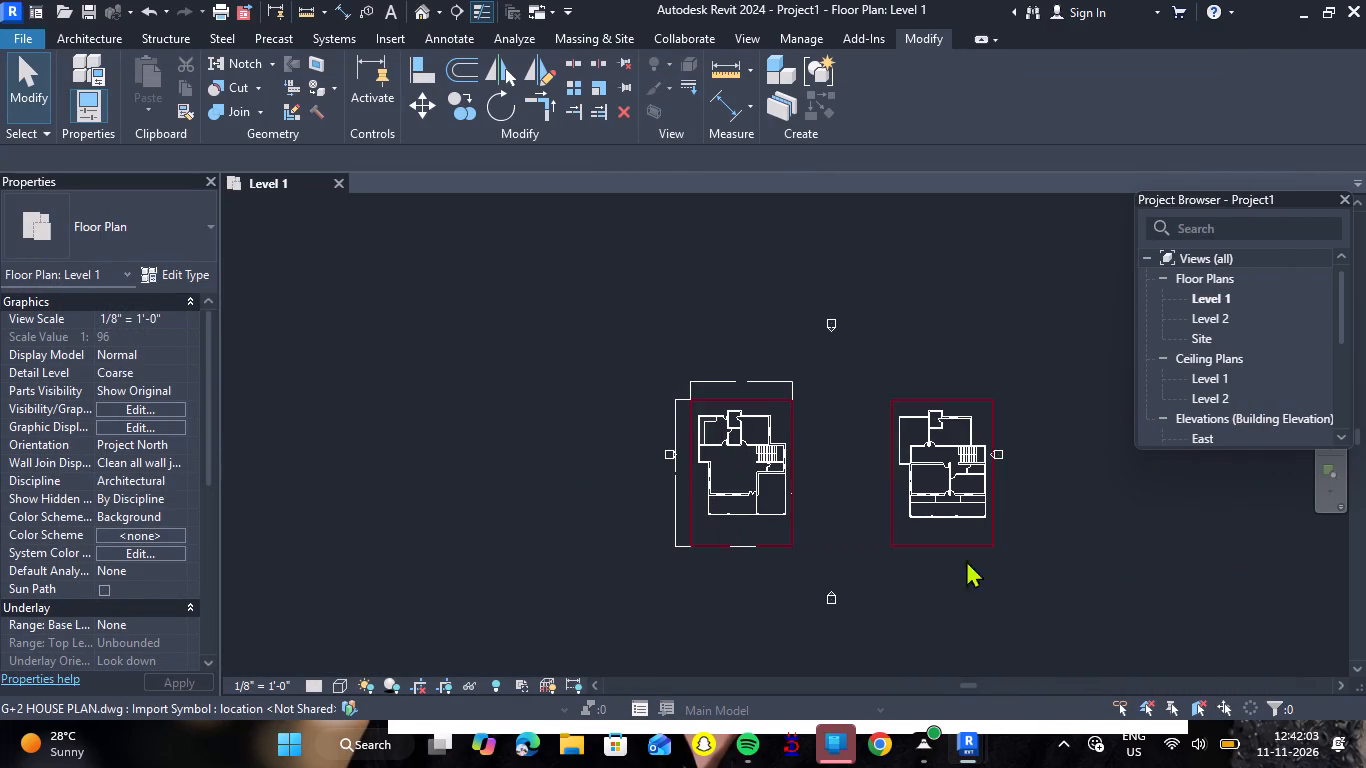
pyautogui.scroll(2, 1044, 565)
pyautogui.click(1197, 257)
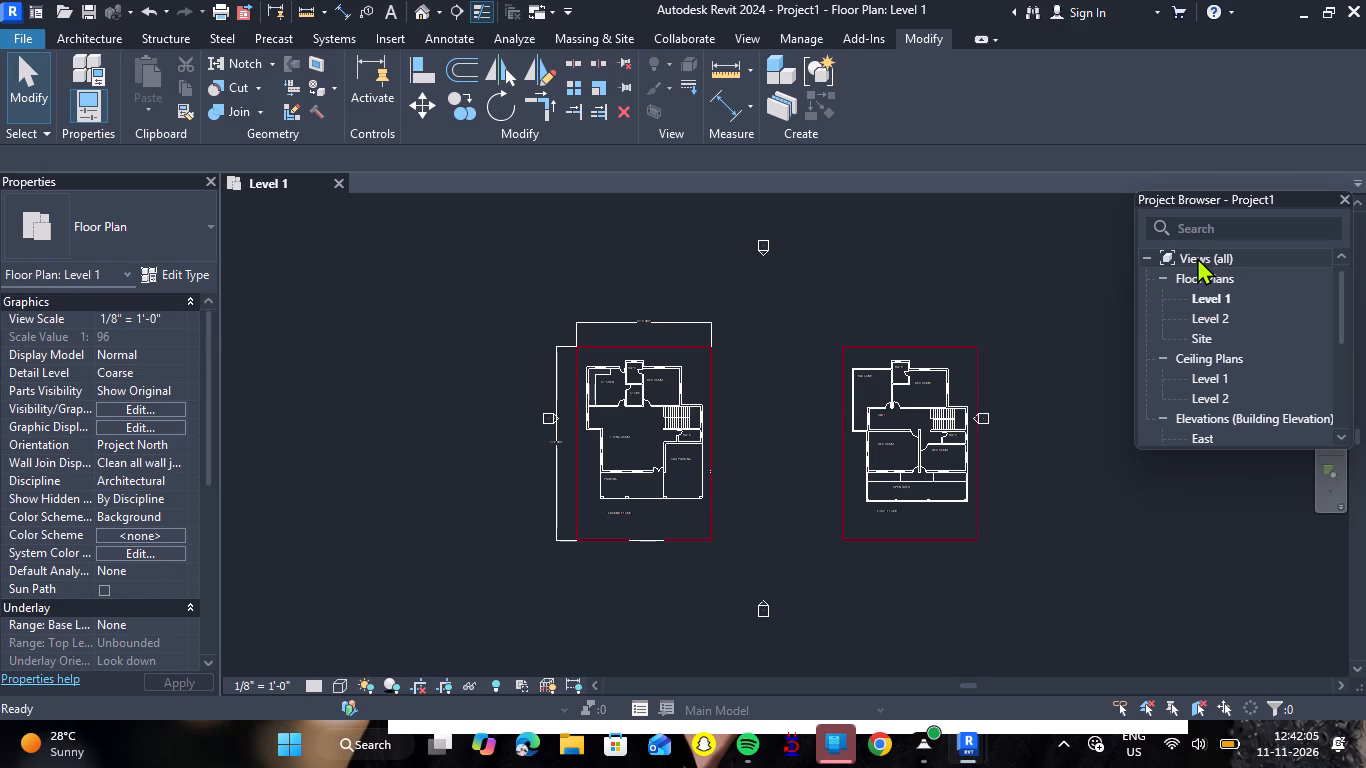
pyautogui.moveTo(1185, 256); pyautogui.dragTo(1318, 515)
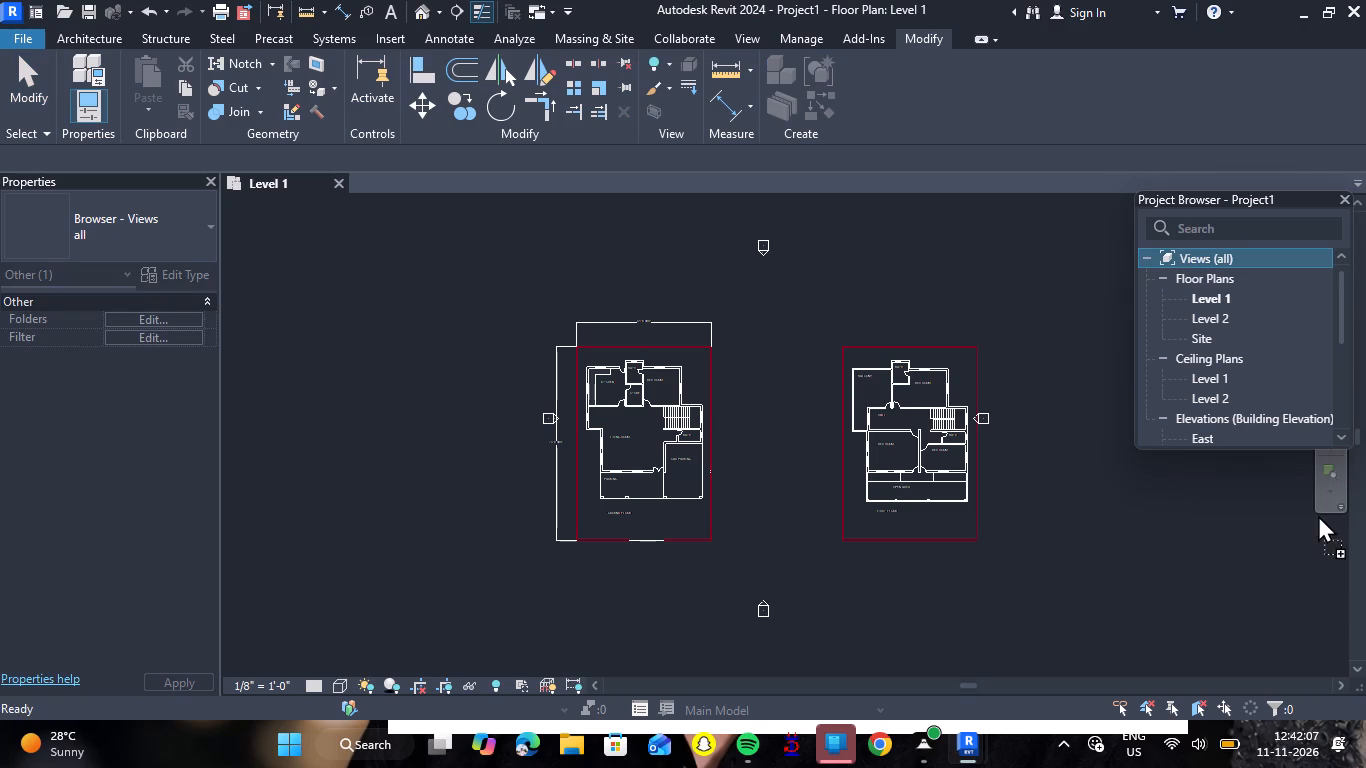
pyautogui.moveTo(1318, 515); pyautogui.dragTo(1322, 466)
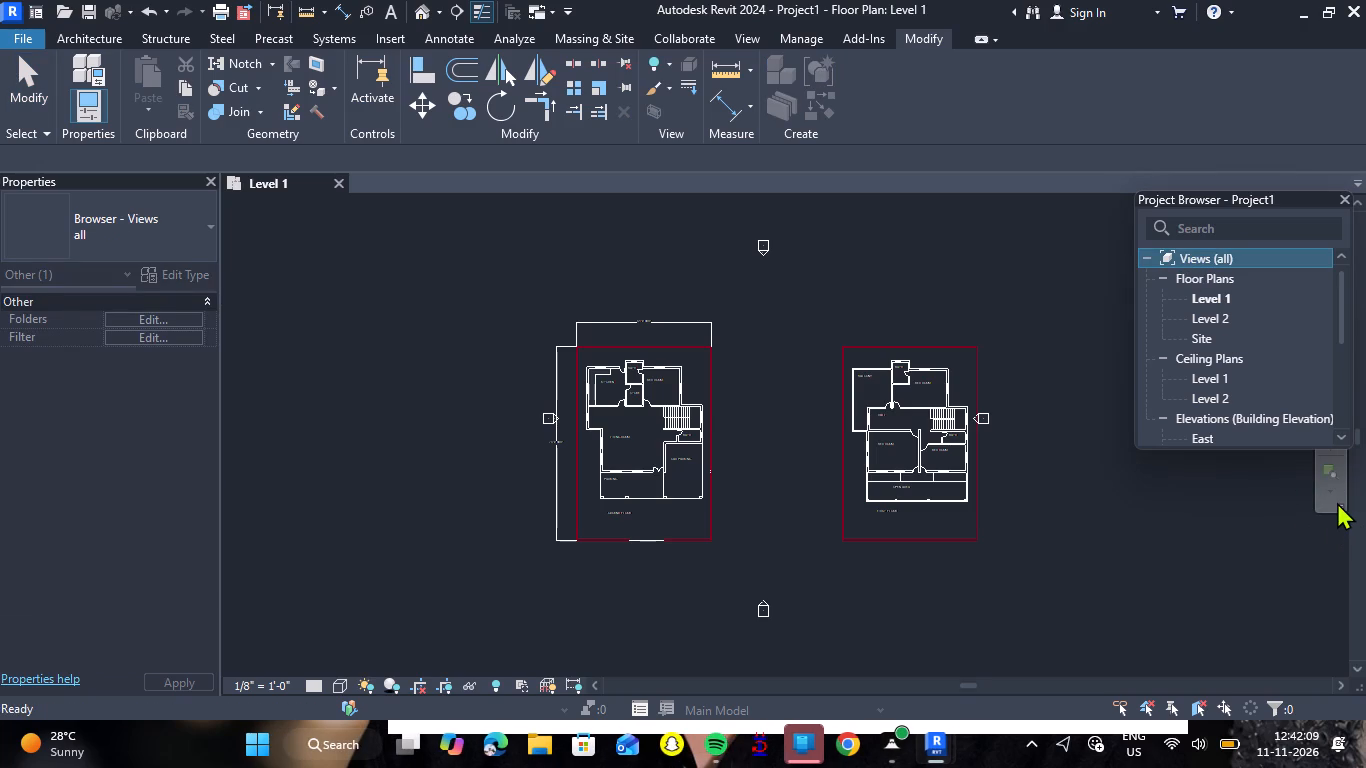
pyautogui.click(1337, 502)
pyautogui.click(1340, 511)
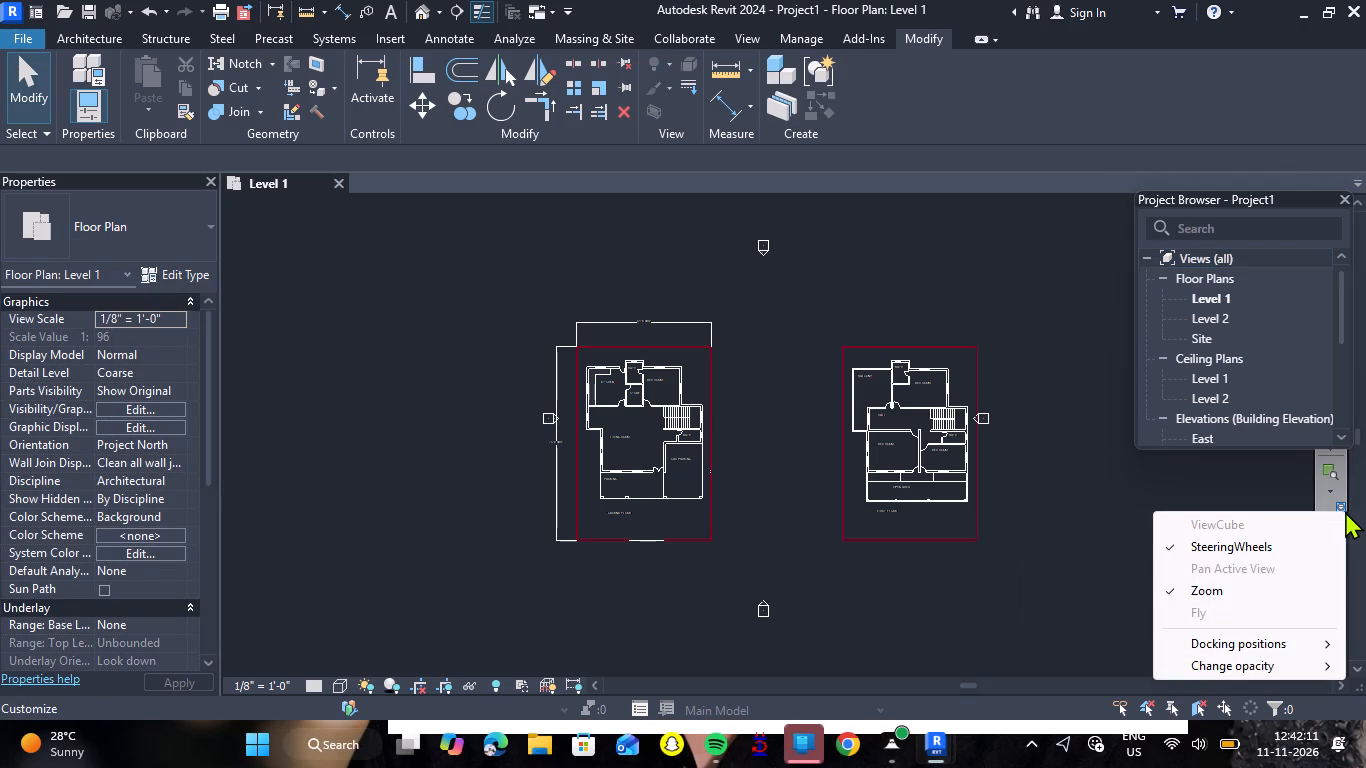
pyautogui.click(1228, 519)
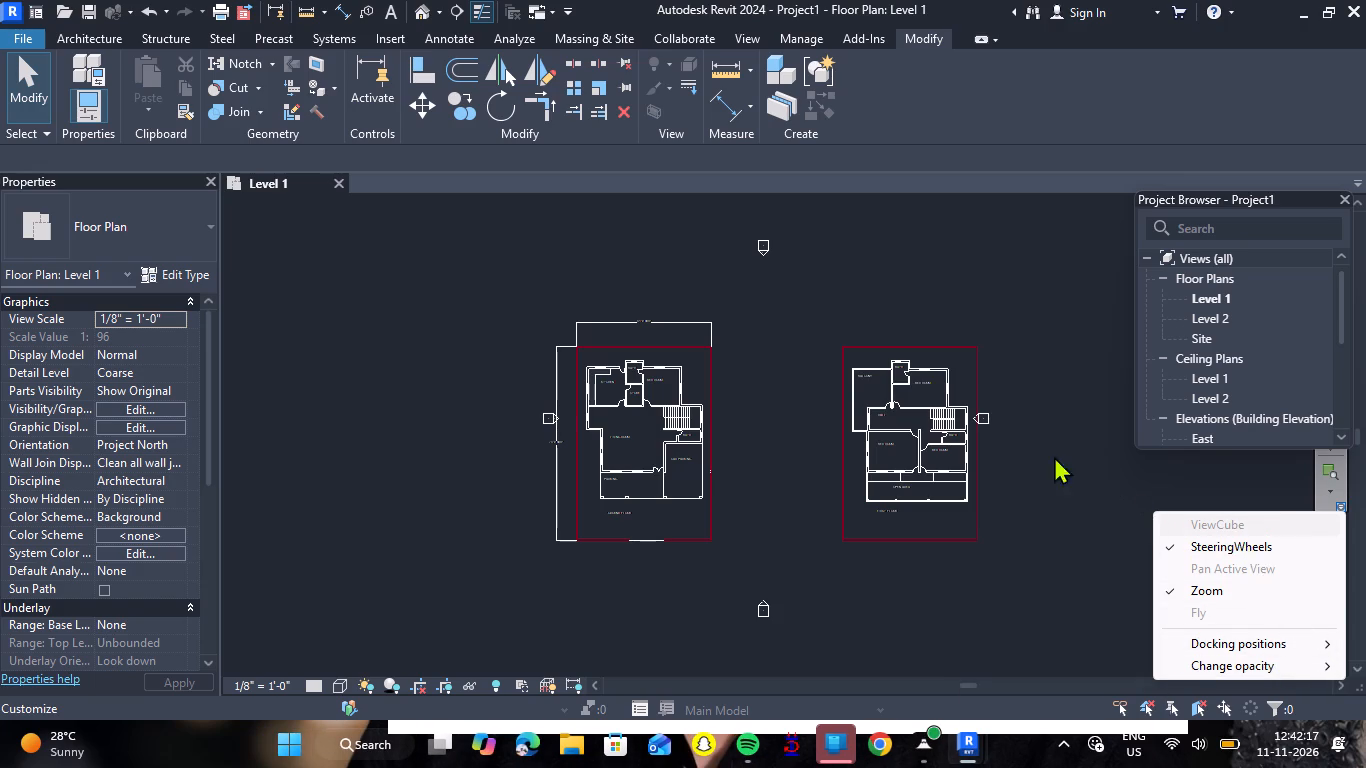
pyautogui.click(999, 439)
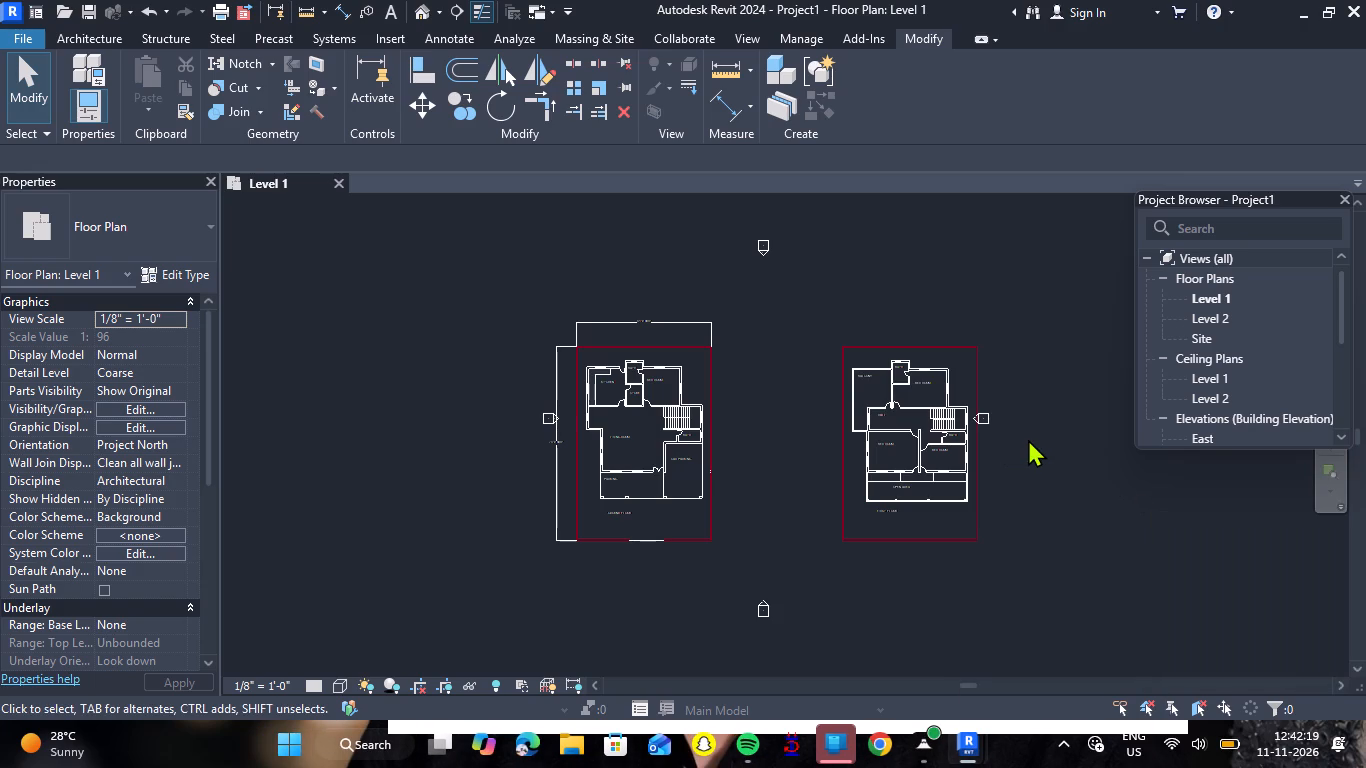
# Lengthen the floating Project Browser window downward so its whole tree, from Views (all) to Revit Links, fits without scrolling.
pyautogui.click(1145, 252)
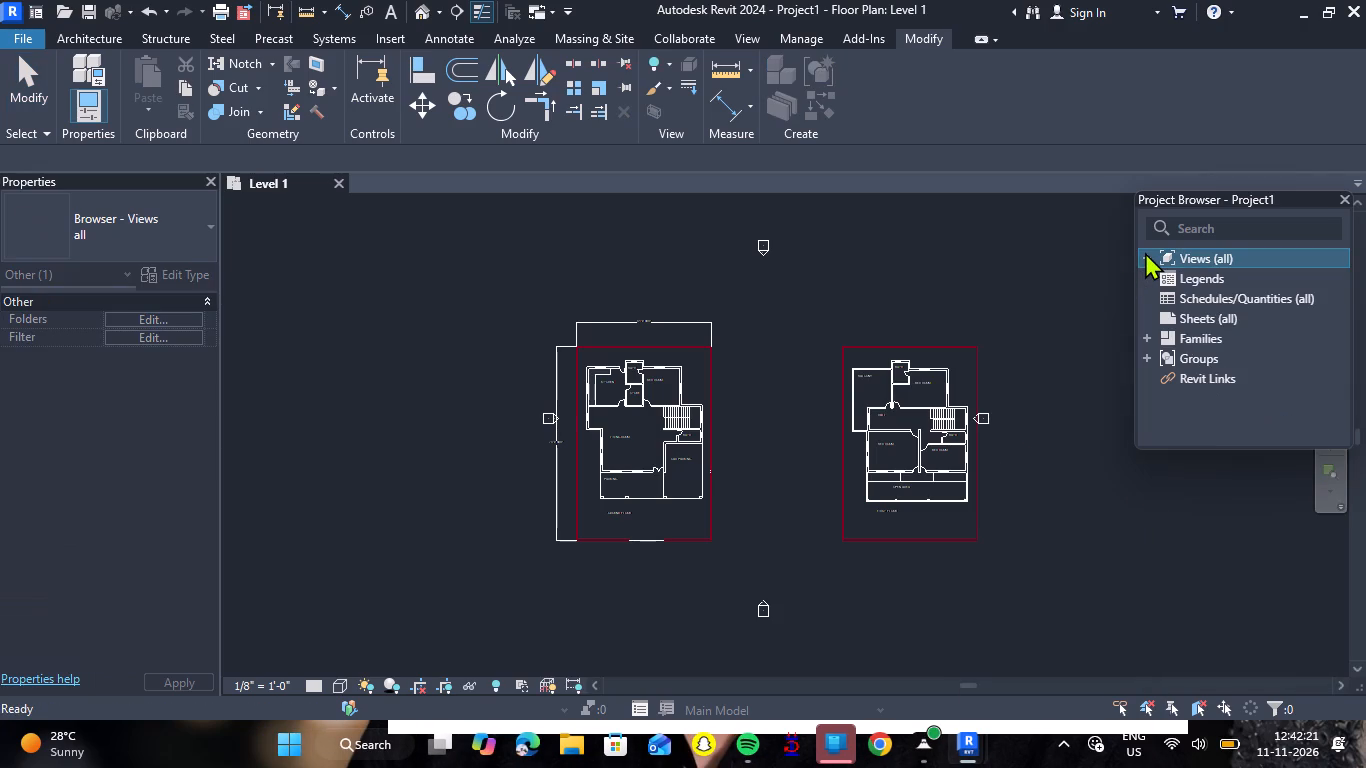
pyautogui.click(1145, 252)
pyautogui.scroll(-2, 1194, 318)
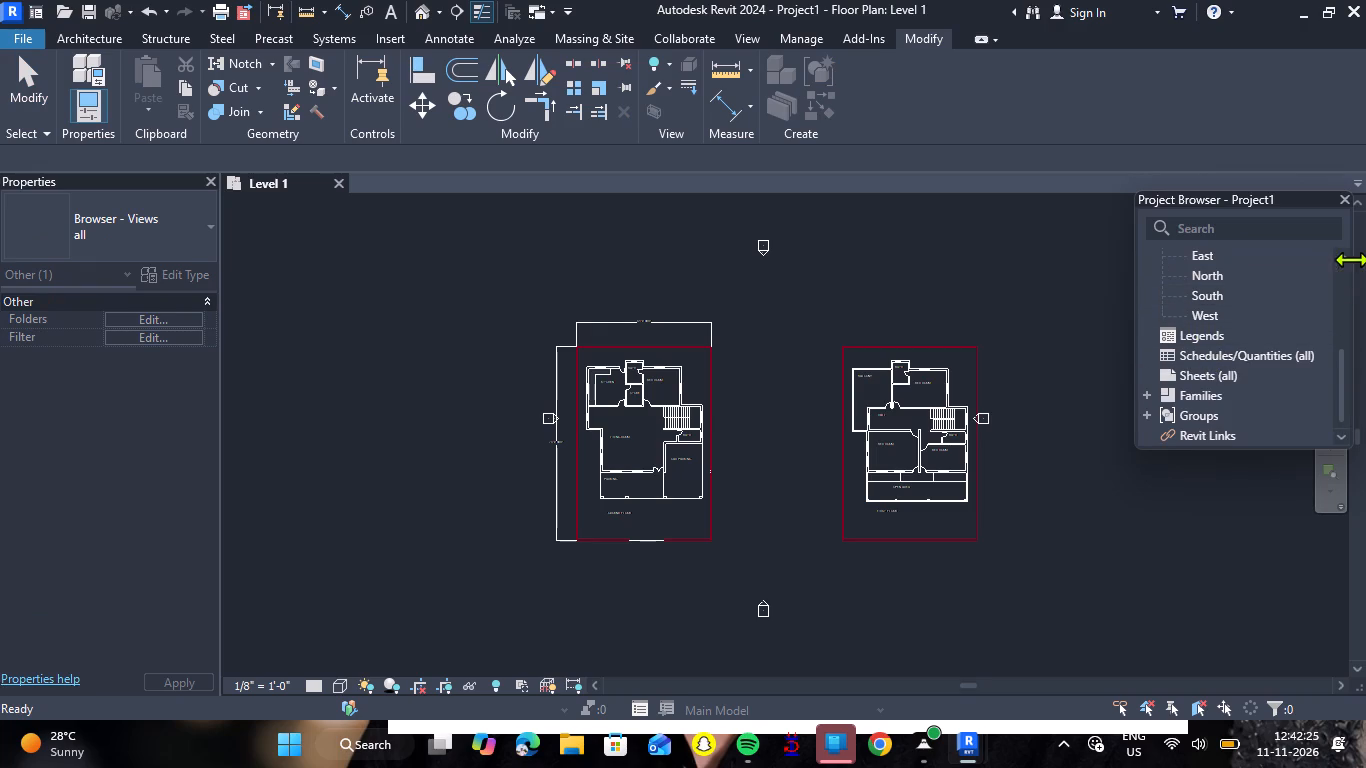
pyautogui.doubleClick(1343, 229)
pyautogui.moveTo(1264, 449); pyautogui.dragTo(1278, 667)
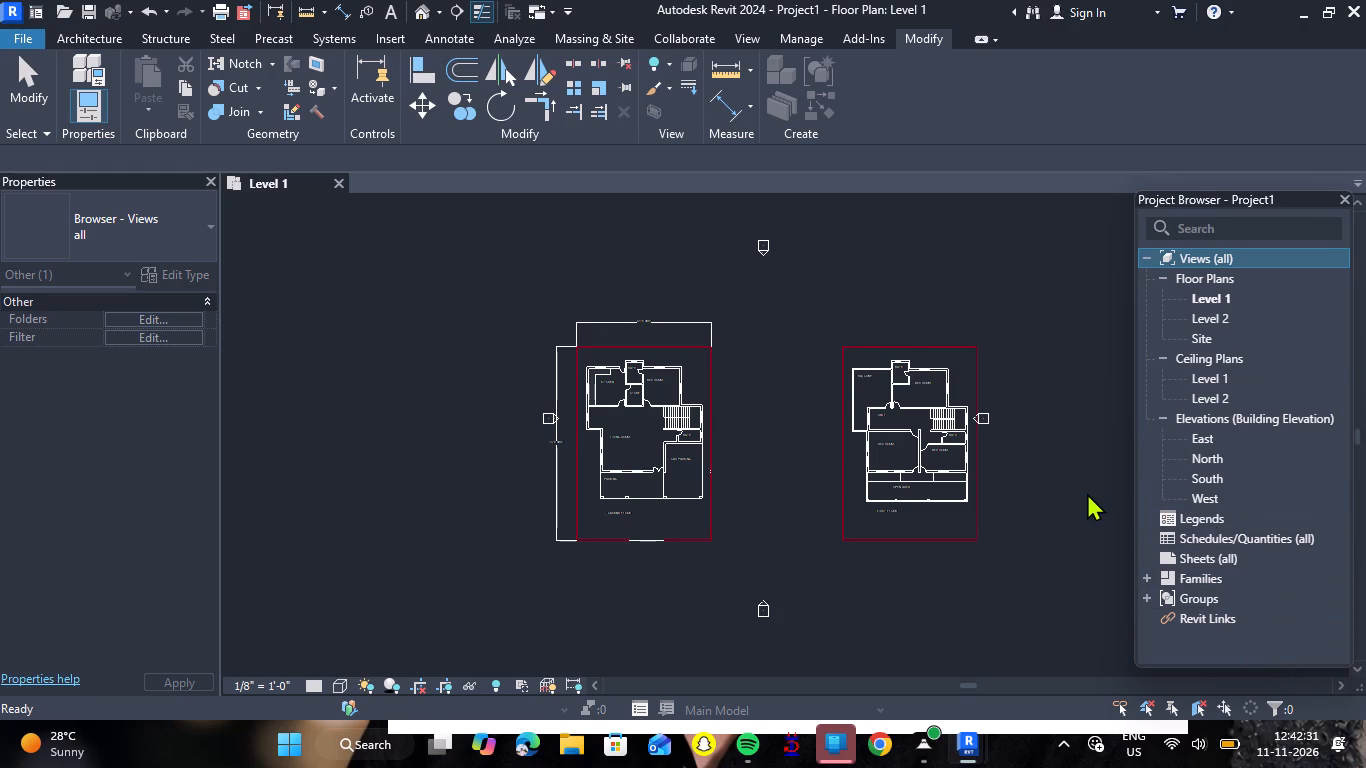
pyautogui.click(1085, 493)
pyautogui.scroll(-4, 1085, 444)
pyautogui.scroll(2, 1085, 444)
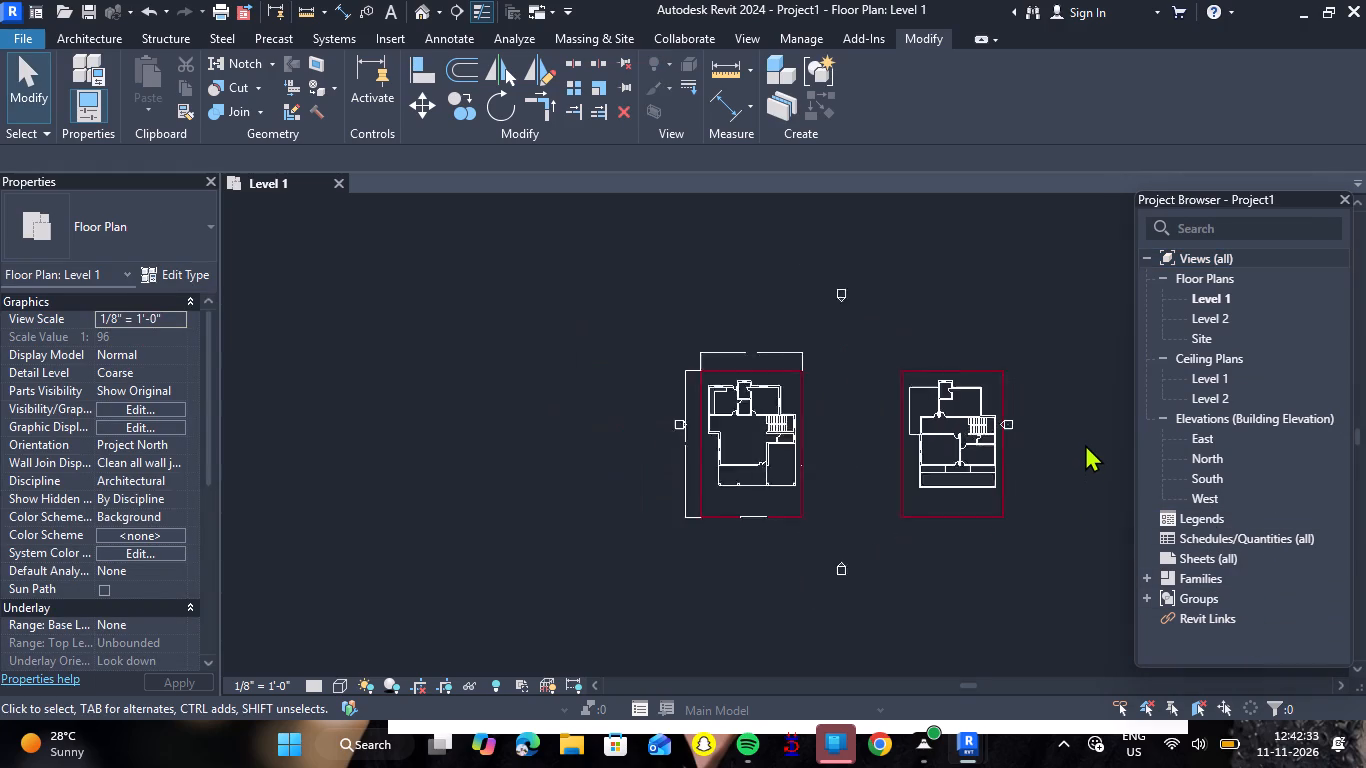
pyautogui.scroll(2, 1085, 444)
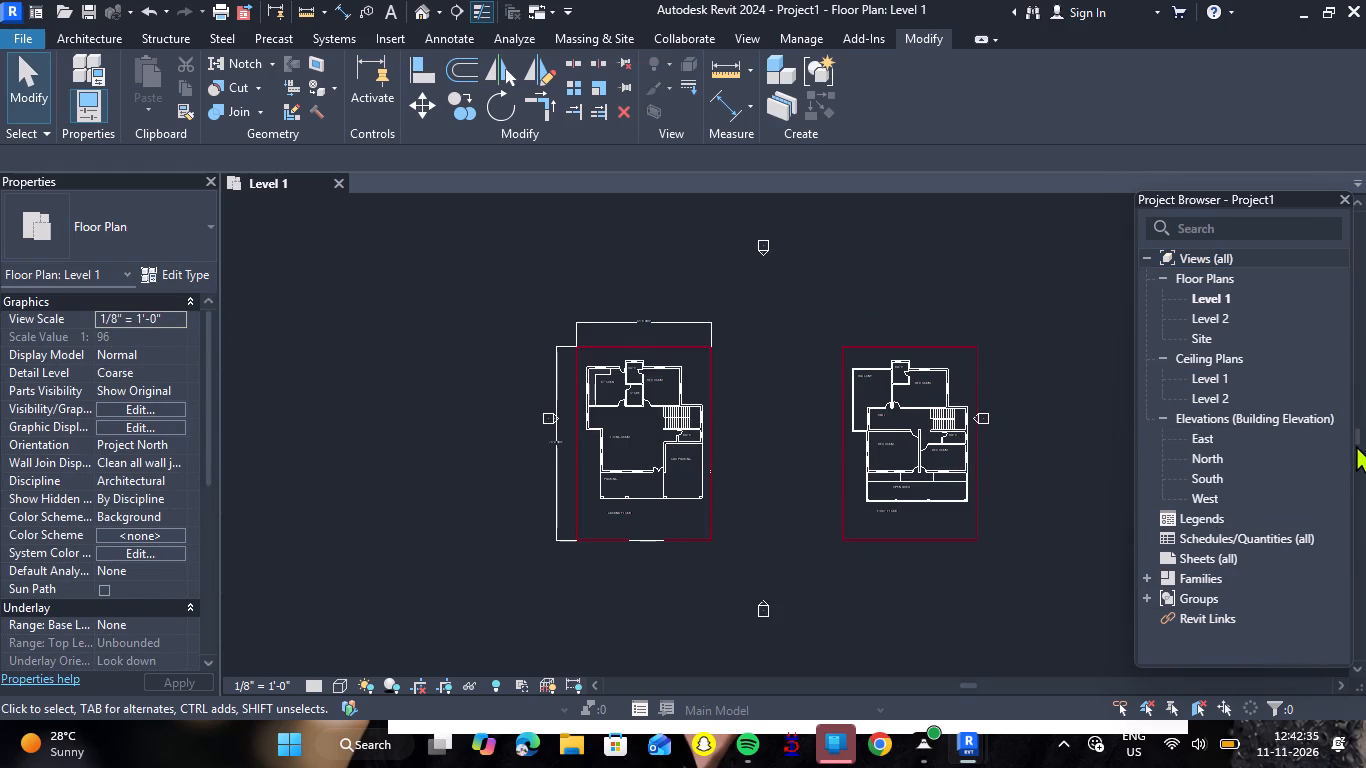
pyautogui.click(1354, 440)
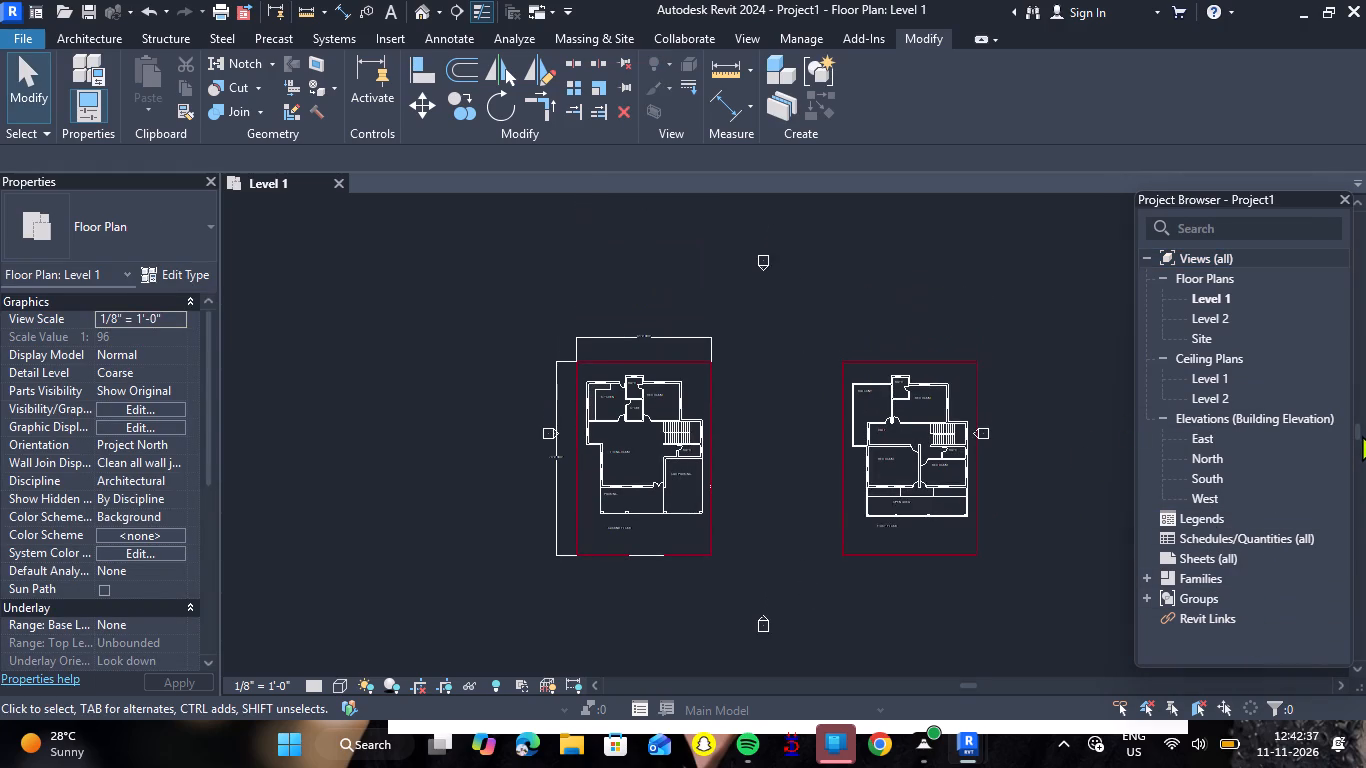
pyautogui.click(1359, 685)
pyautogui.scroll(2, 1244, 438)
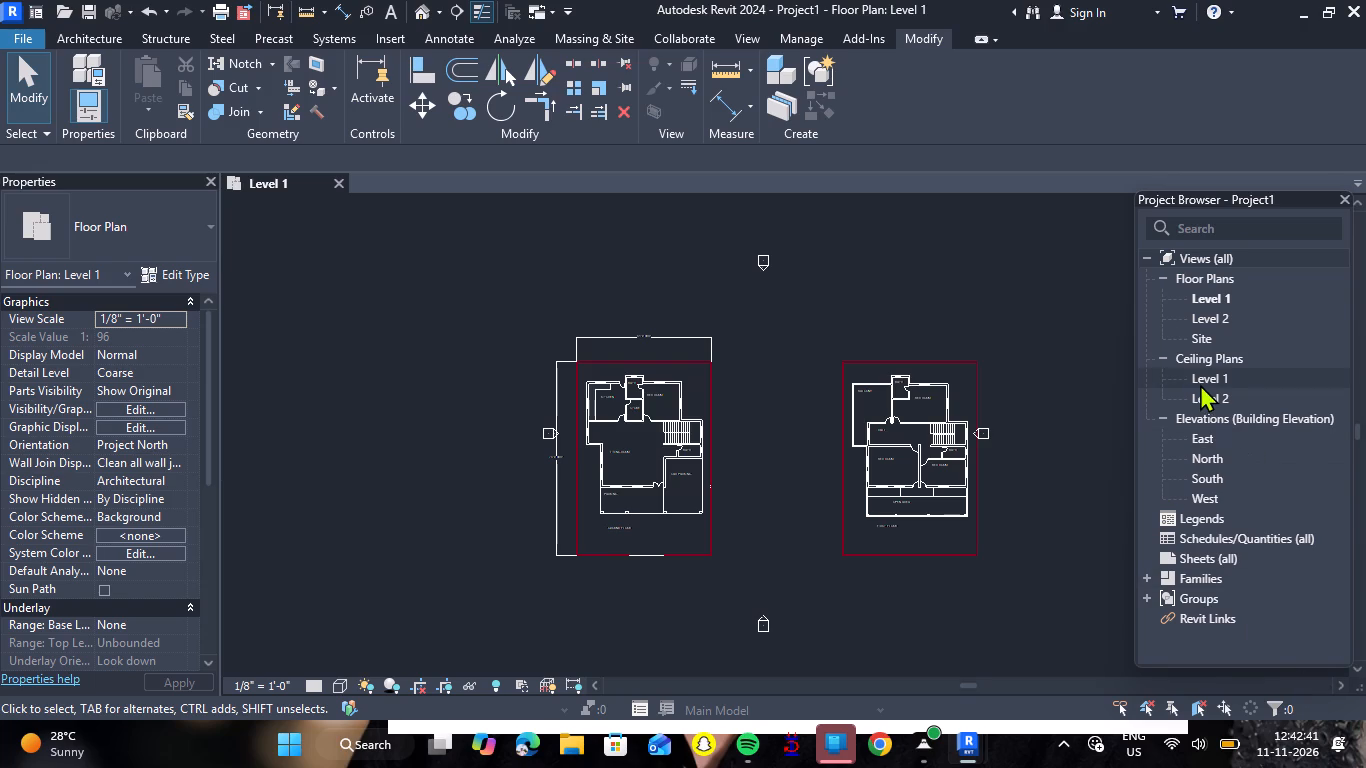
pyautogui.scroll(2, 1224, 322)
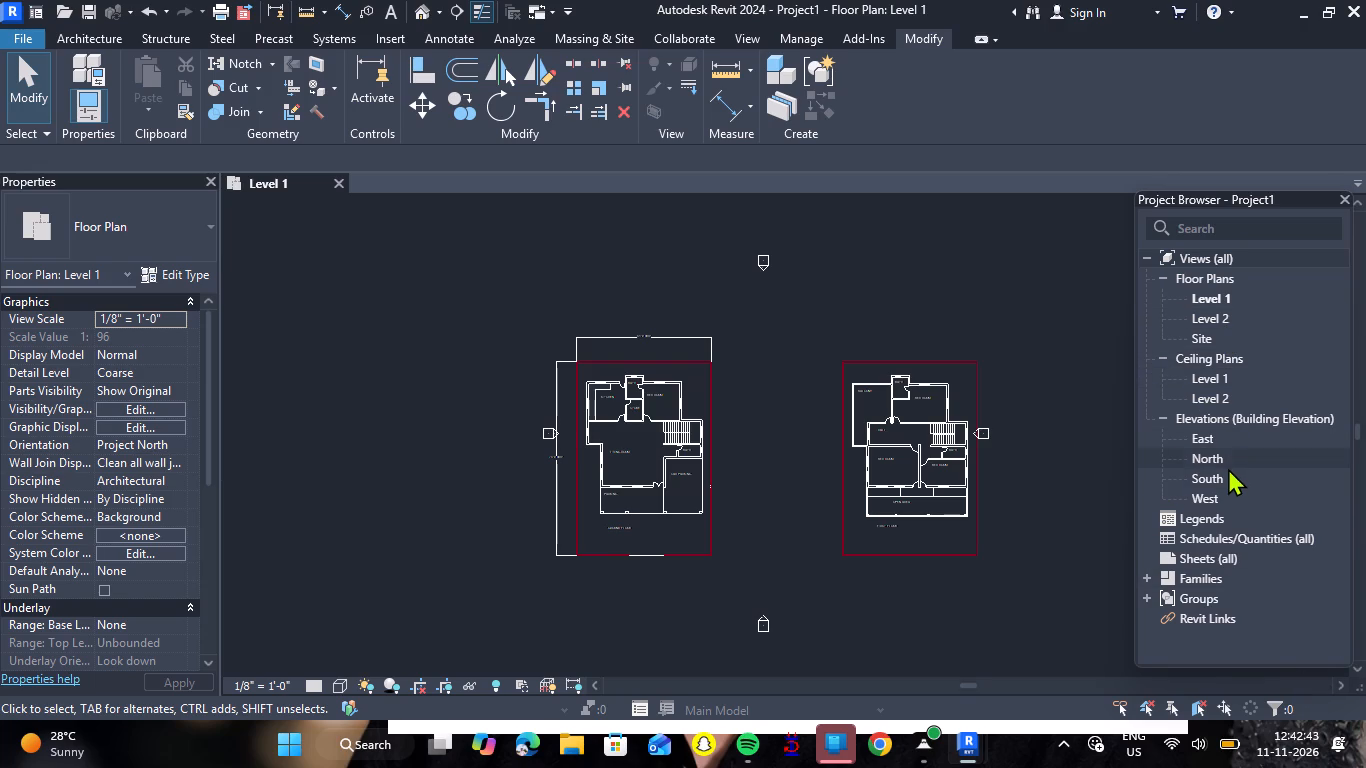
# Open the South building elevation view.
pyautogui.doubleClick(1227, 468)
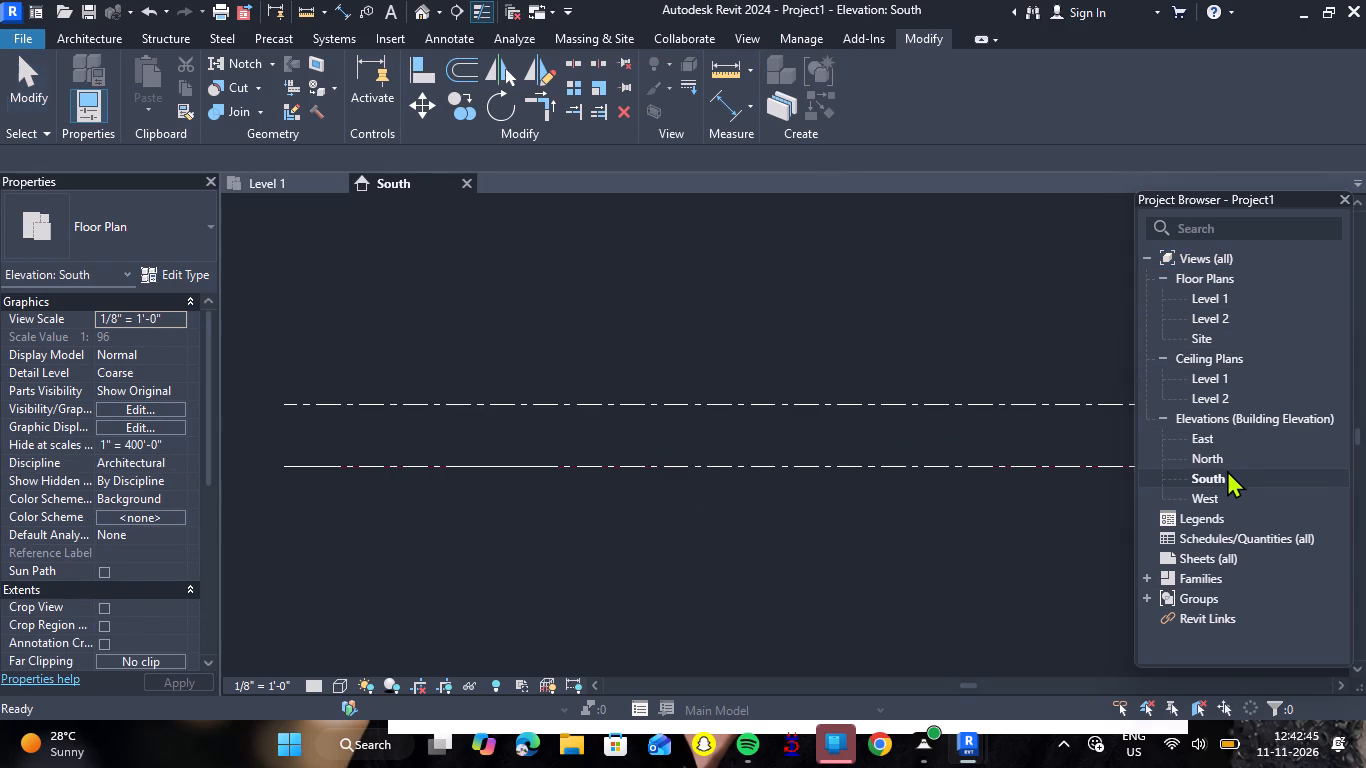
pyautogui.scroll(-6, 823, 596)
pyautogui.scroll(3, 1053, 562)
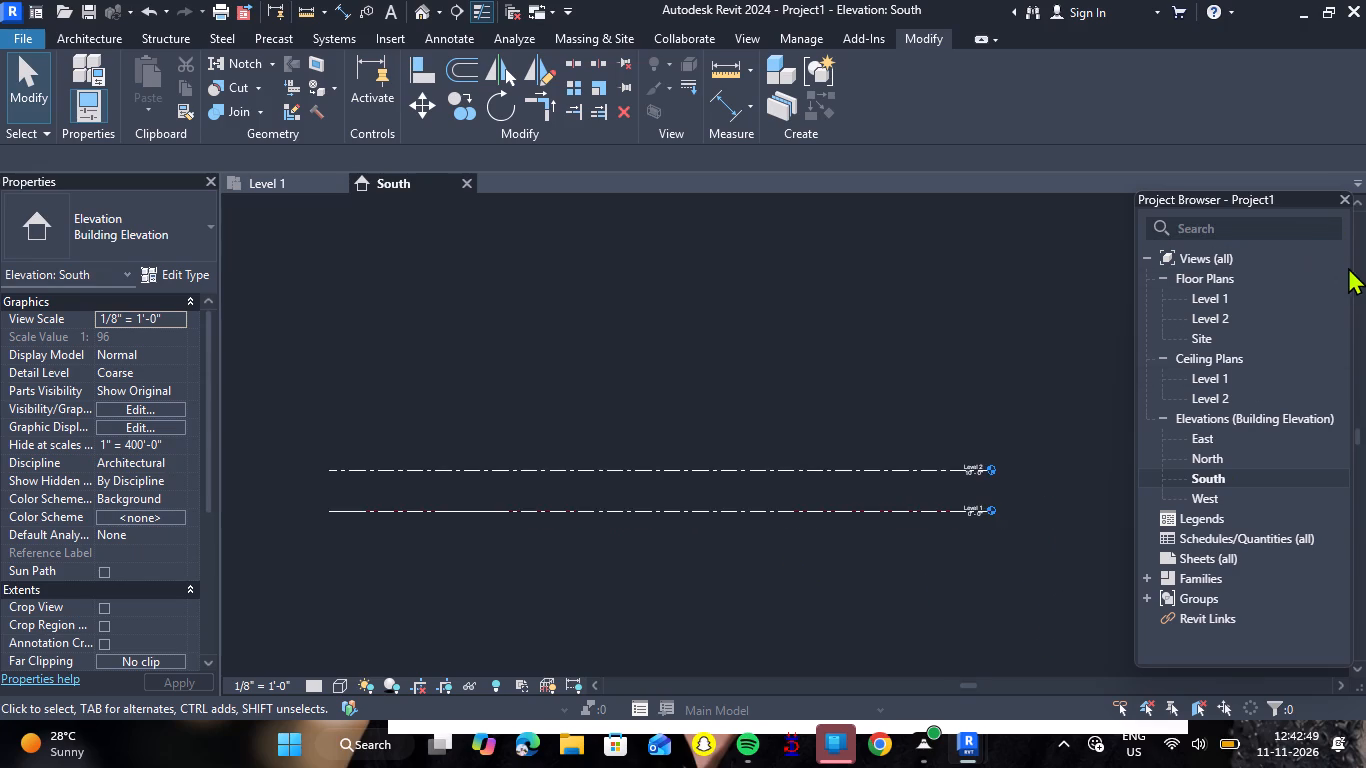
pyautogui.click(1357, 187)
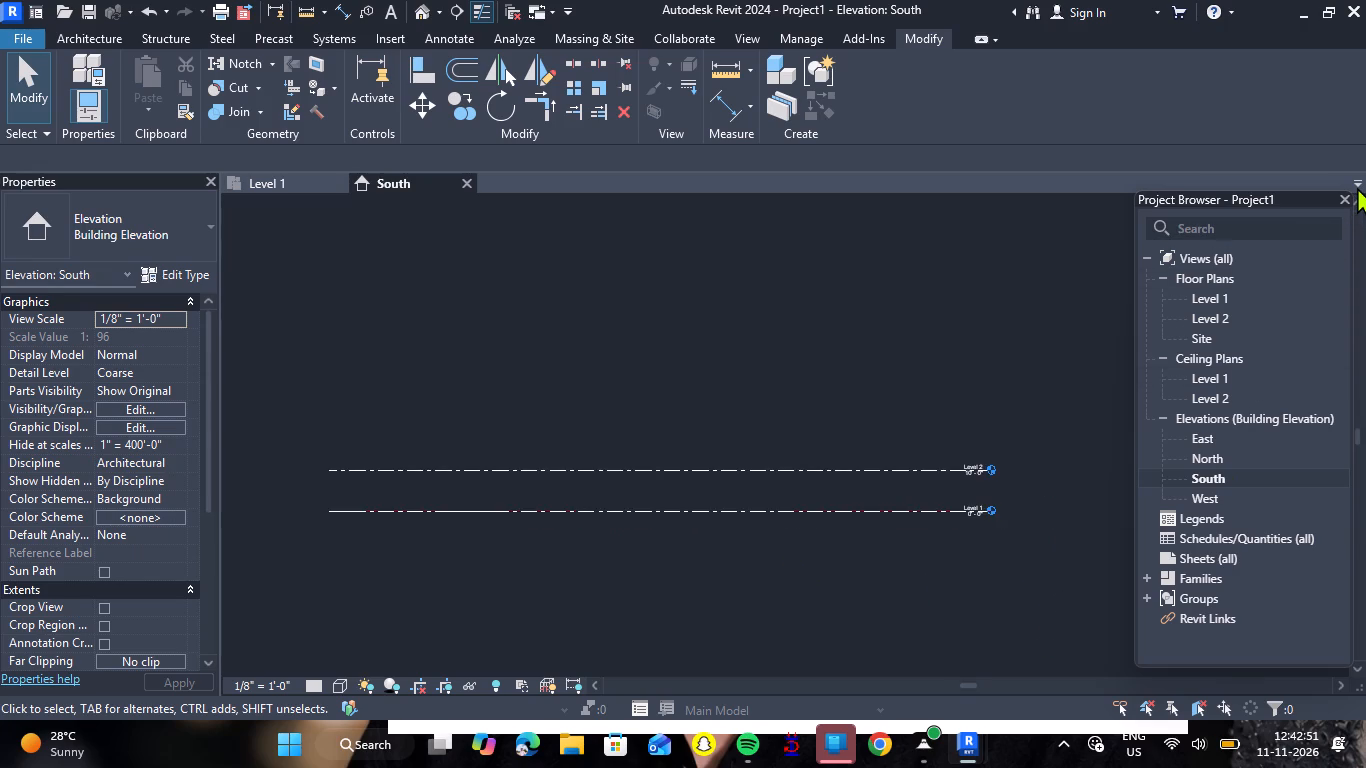
pyautogui.click(1357, 187)
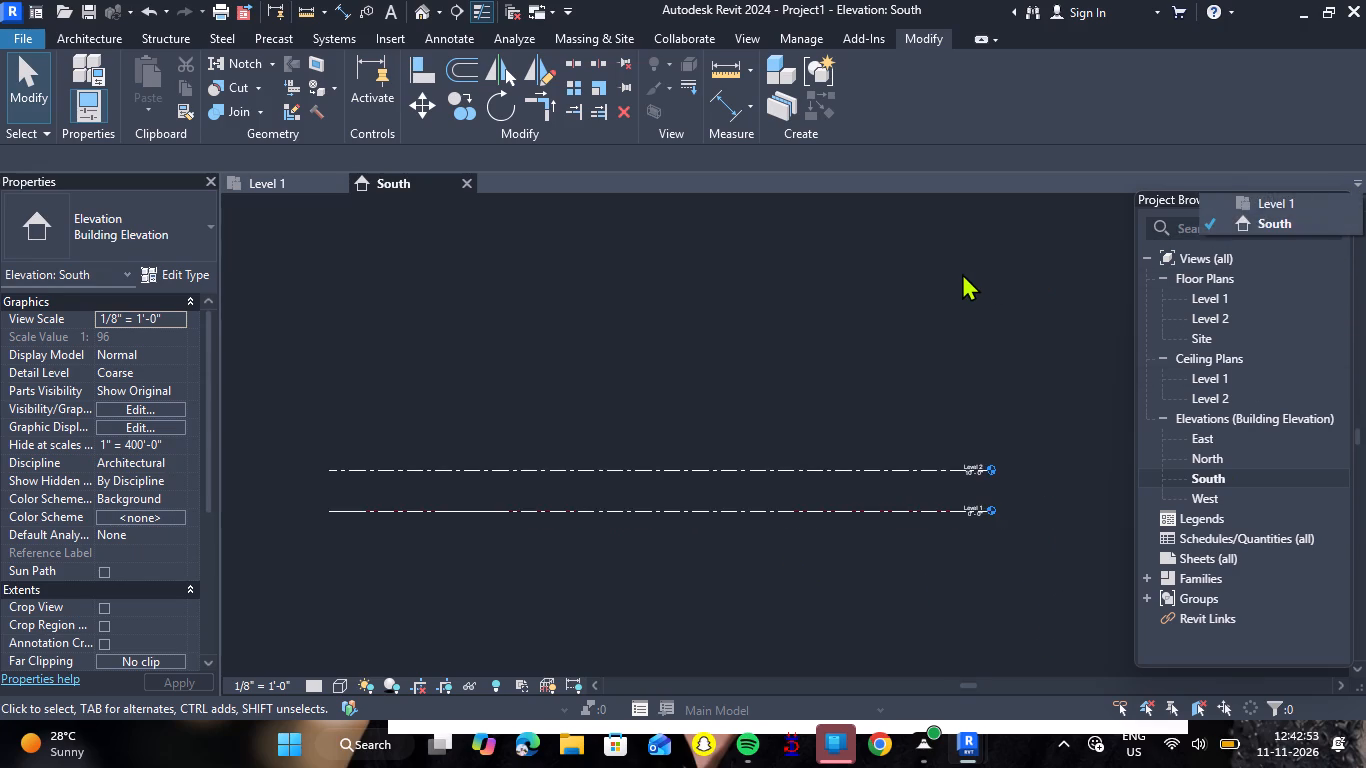
pyautogui.click(962, 273)
# Set the elevation of Level 2 to 10' 6" in the South elevation.
pyautogui.scroll(4, 961, 530)
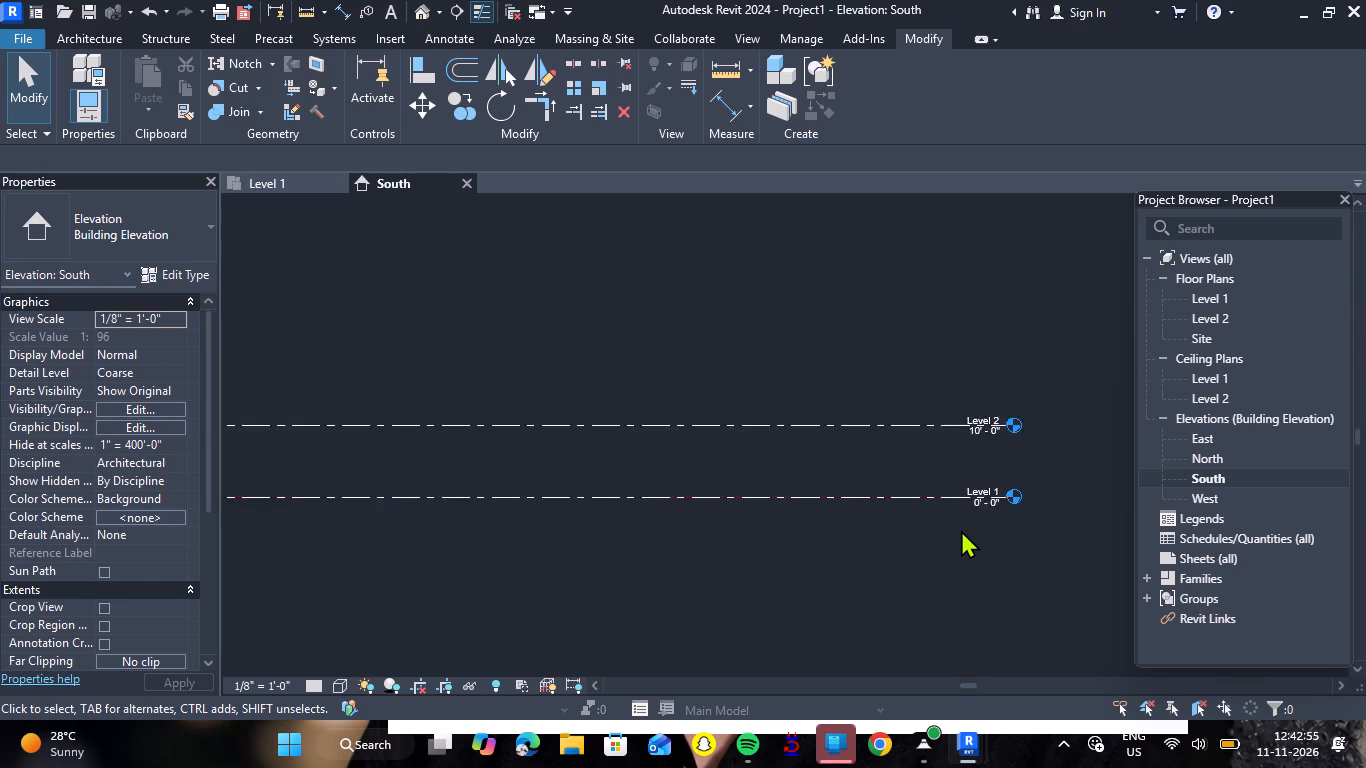
pyautogui.scroll(4, 961, 530)
pyautogui.click(1004, 387)
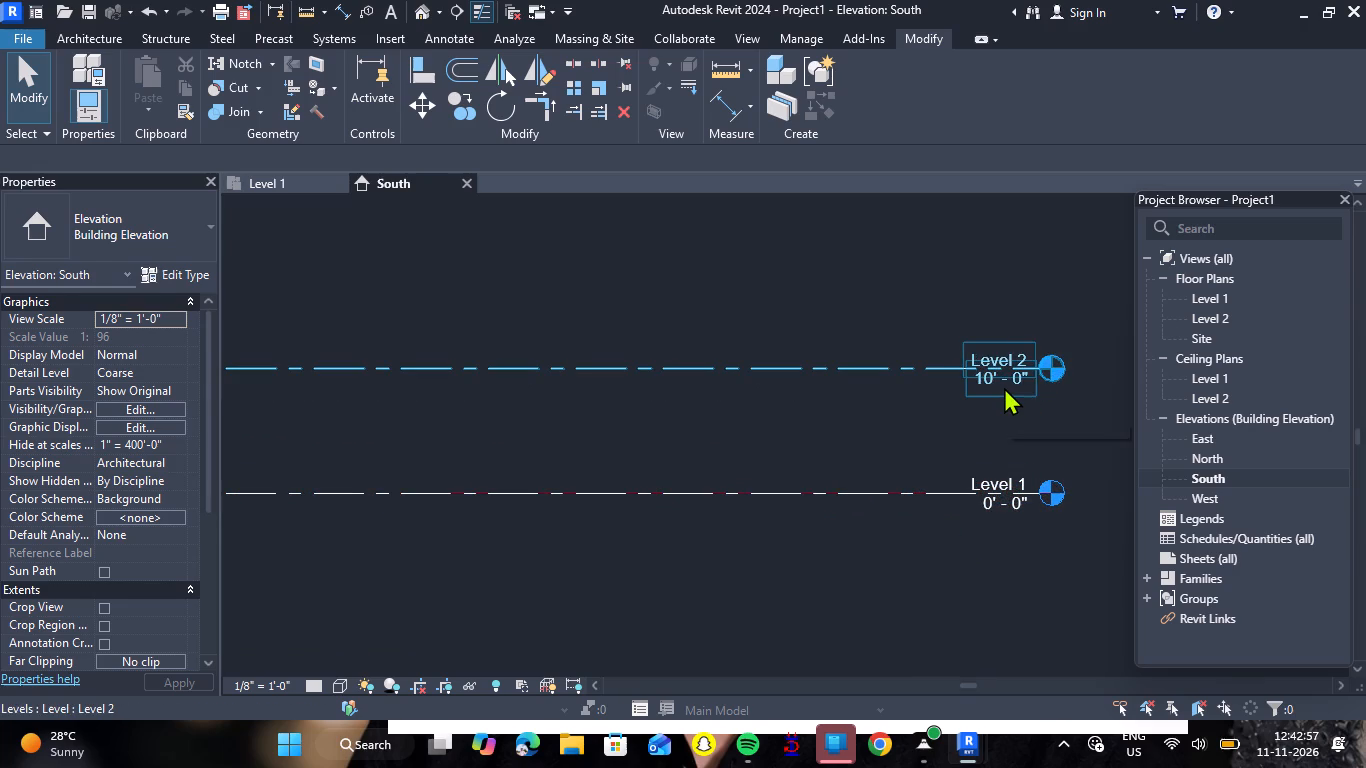
pyautogui.click(1013, 392)
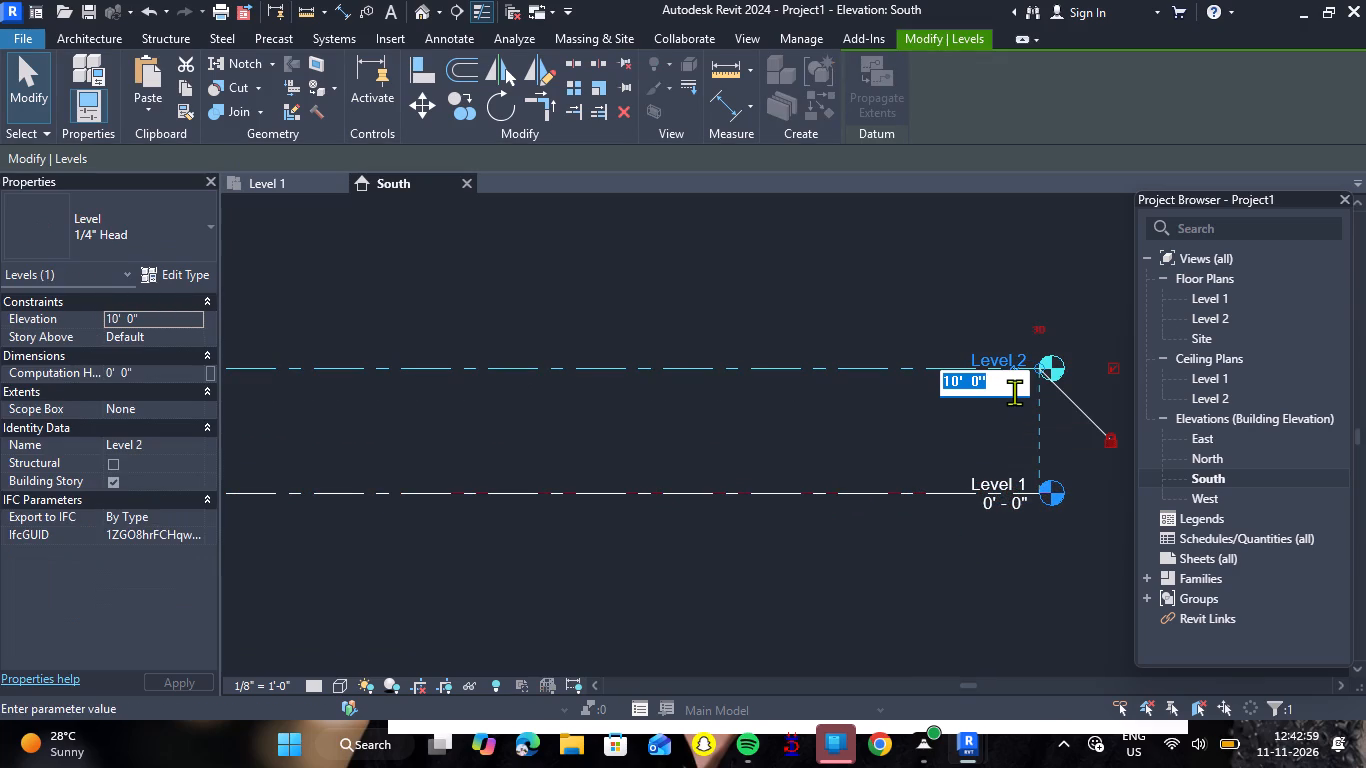
pyautogui.press('BackSpace')
pyautogui.write("10'6")
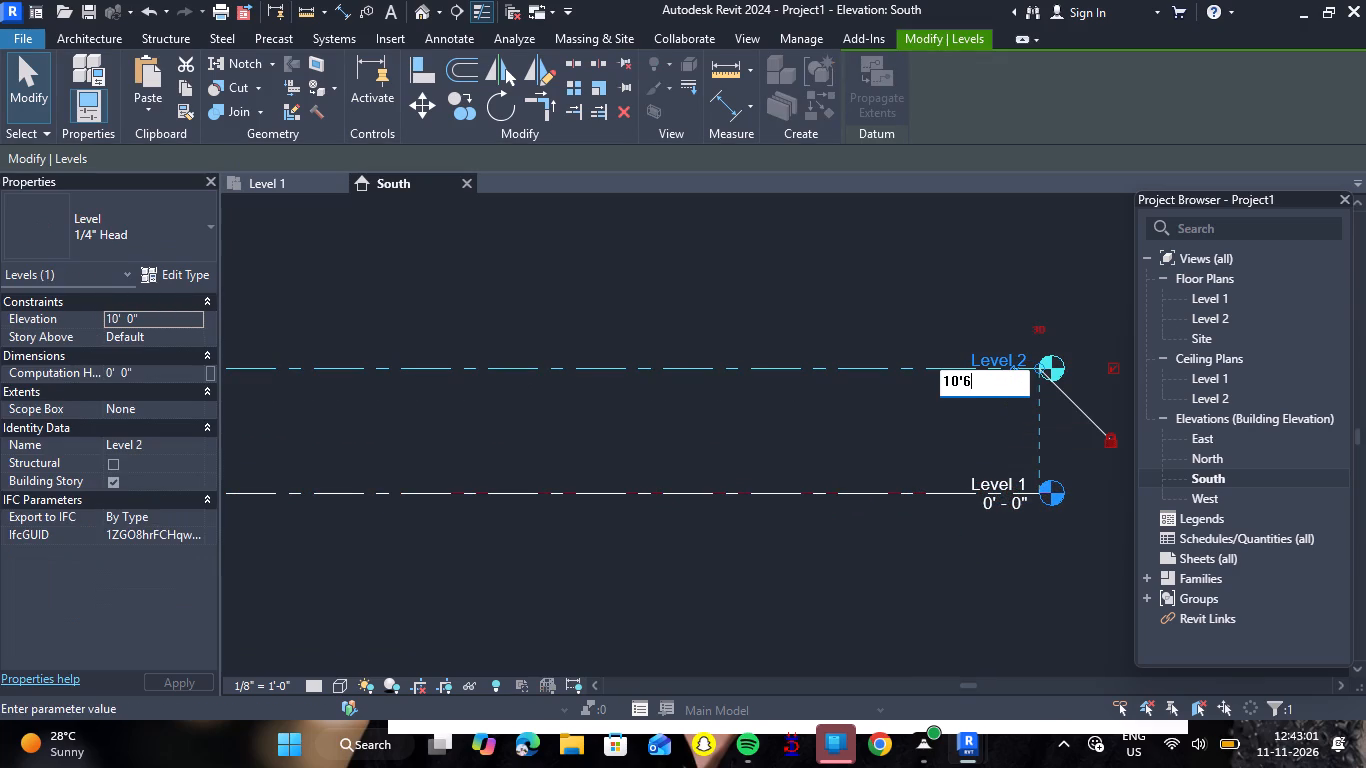
pyautogui.hotkey('shift', '"')
pyautogui.press('Return')
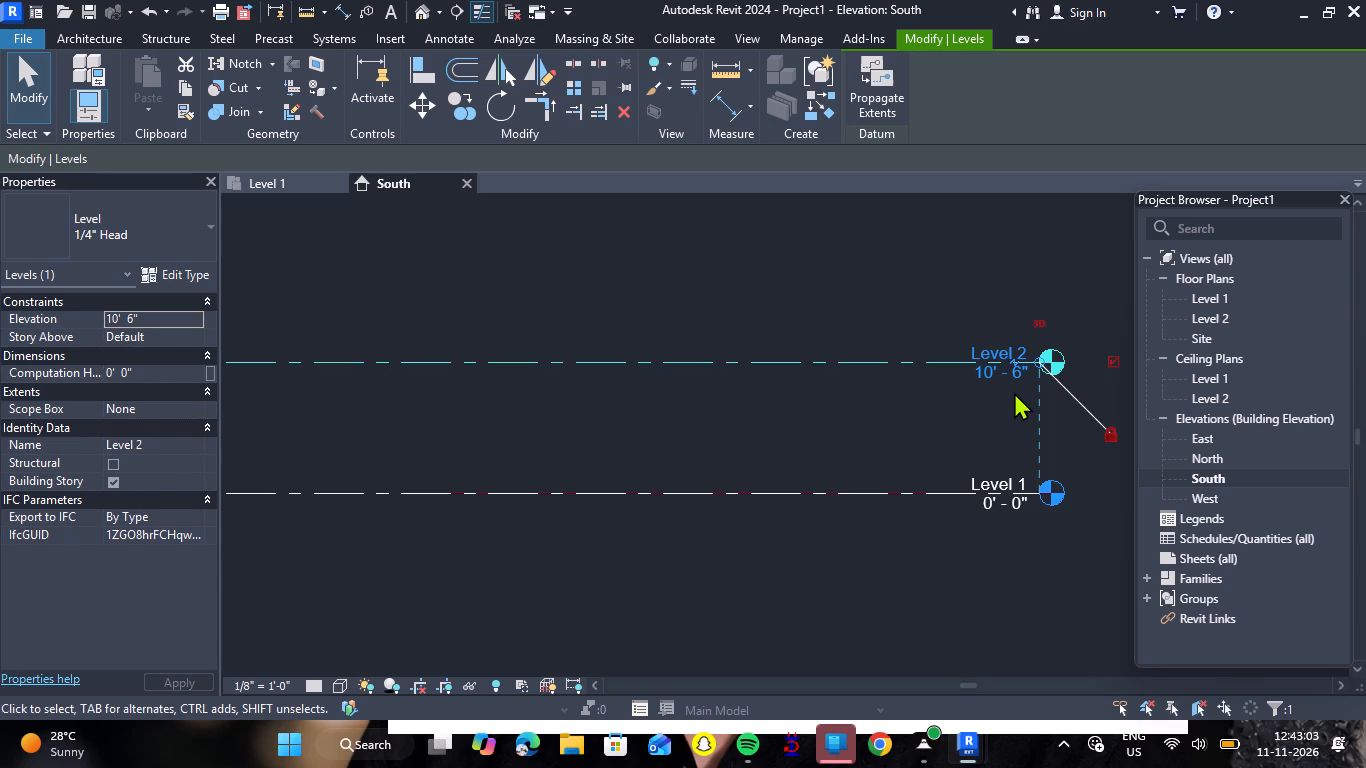
# Add two levels above Level 2 in the South elevation by picking the topmost level line each time with a 10' 6" offset.
pyautogui.click(80, 31)
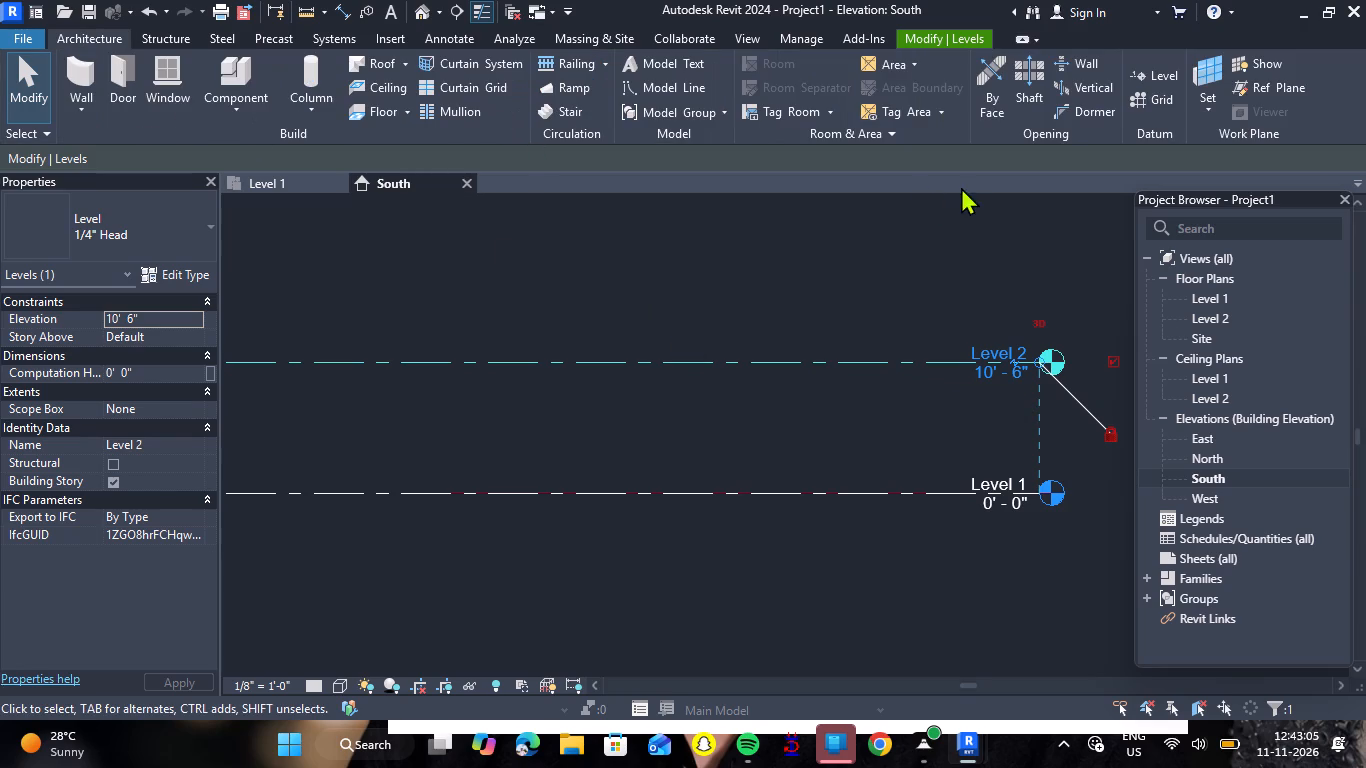
pyautogui.click(1157, 71)
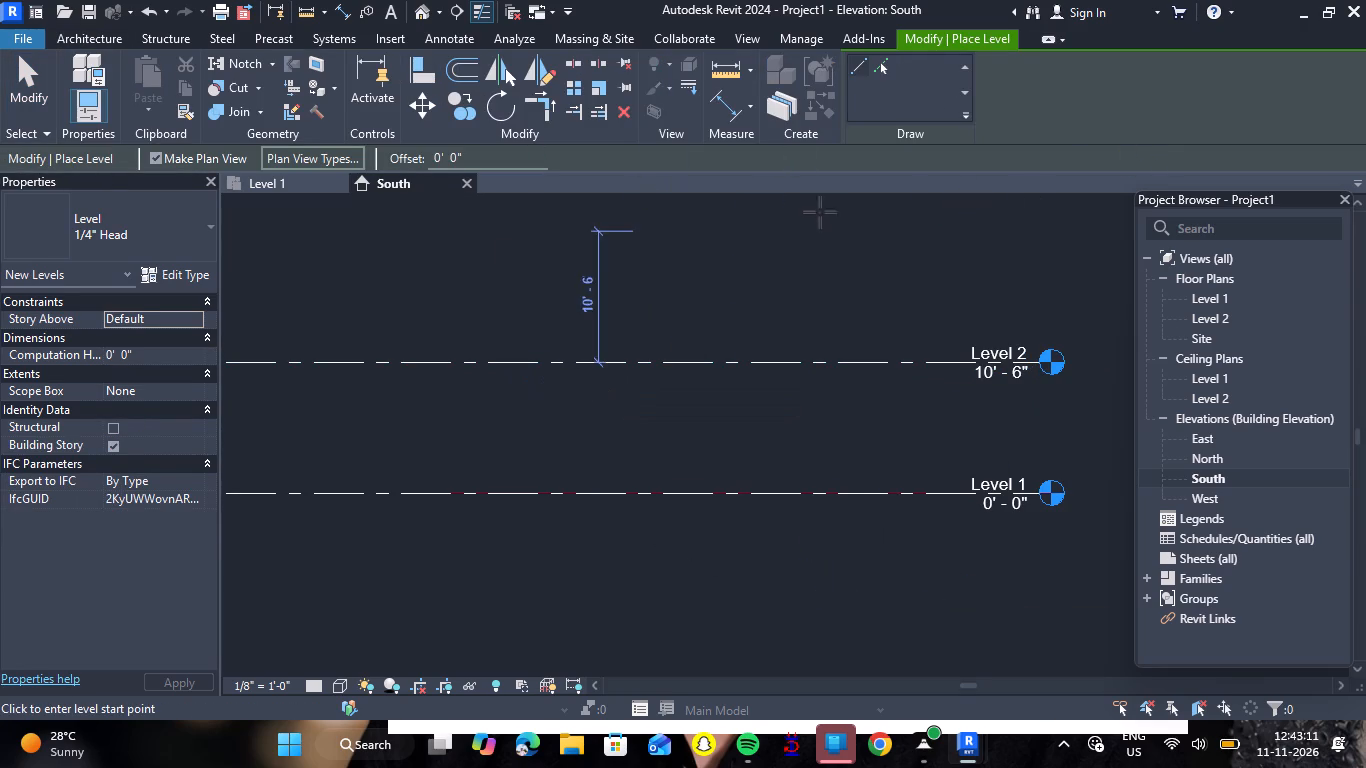
pyautogui.click(889, 66)
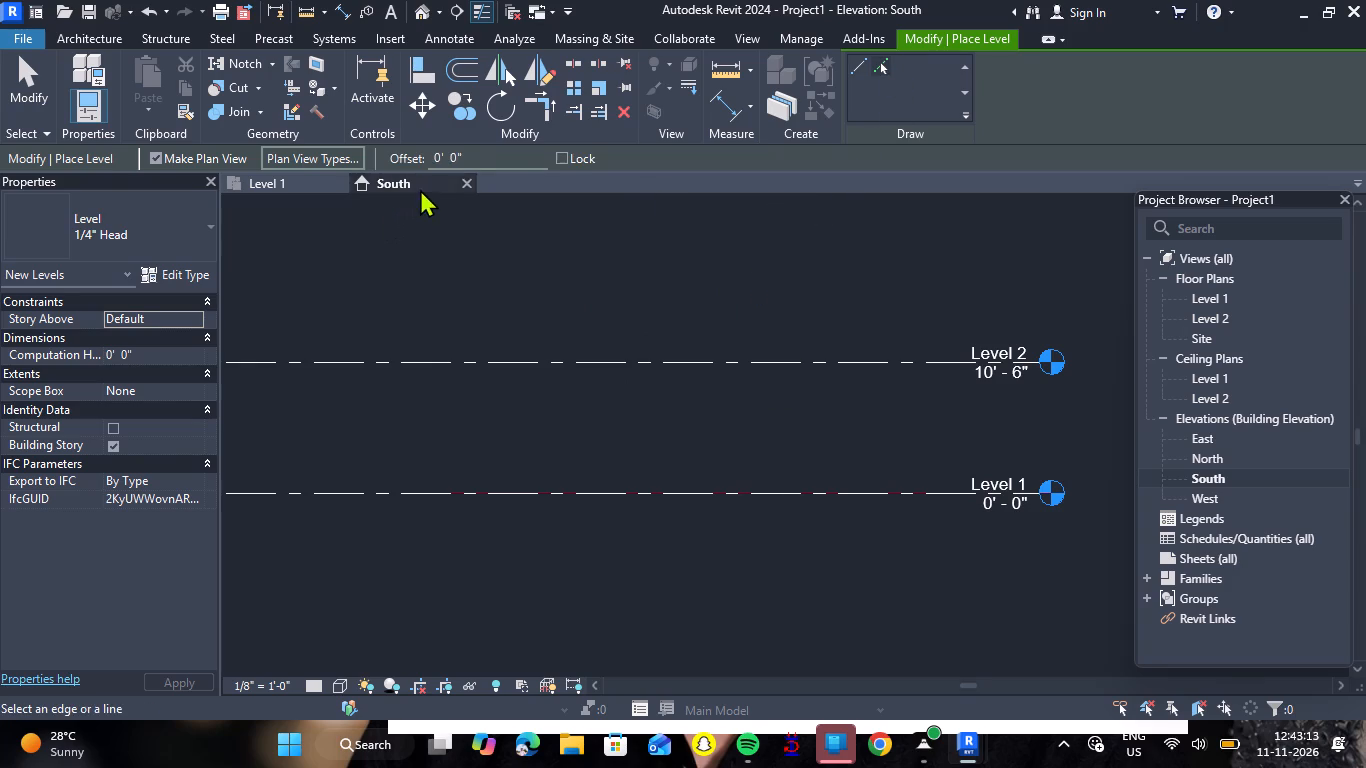
pyautogui.click(479, 157)
pyautogui.moveTo(479, 157); pyautogui.dragTo(409, 163)
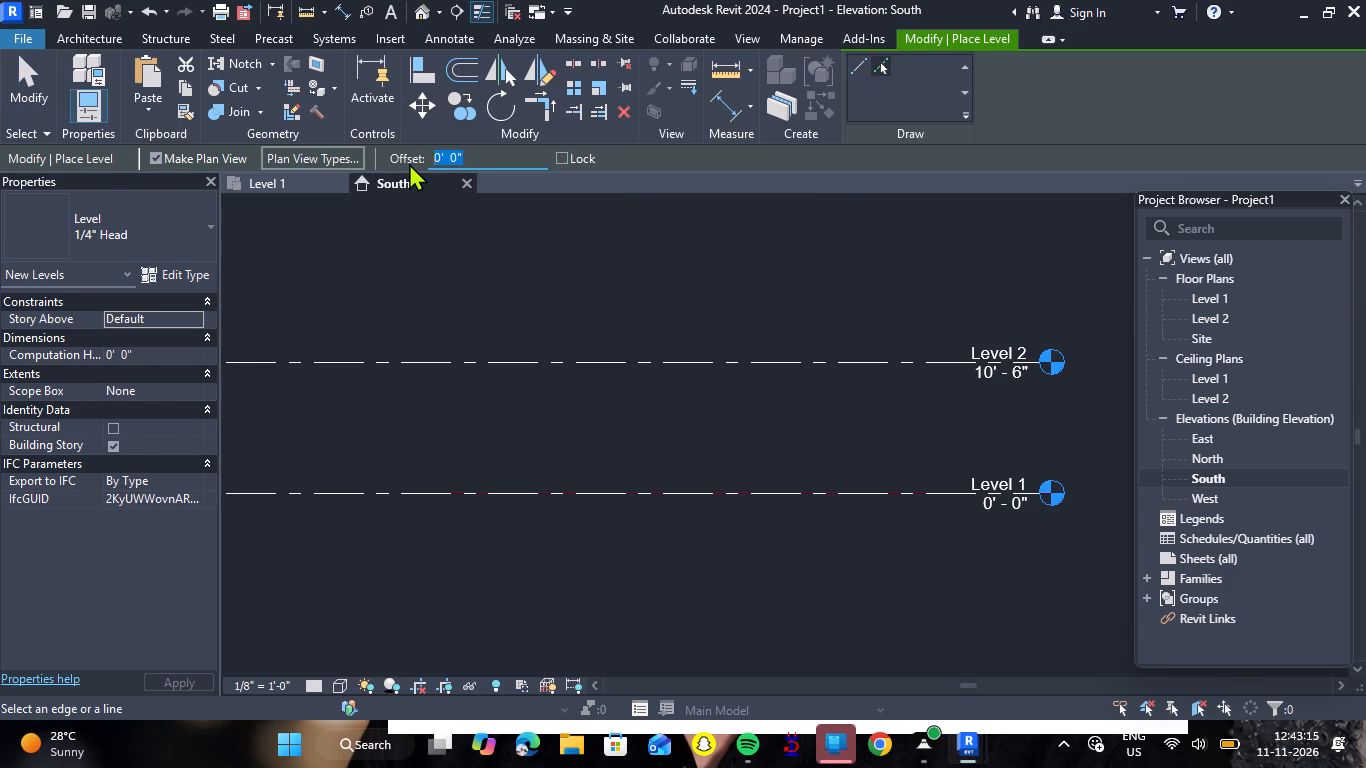
pyautogui.write('10\'6"')
pyautogui.press('Return')
pyautogui.click(890, 359)
pyautogui.scroll(-3, 877, 397)
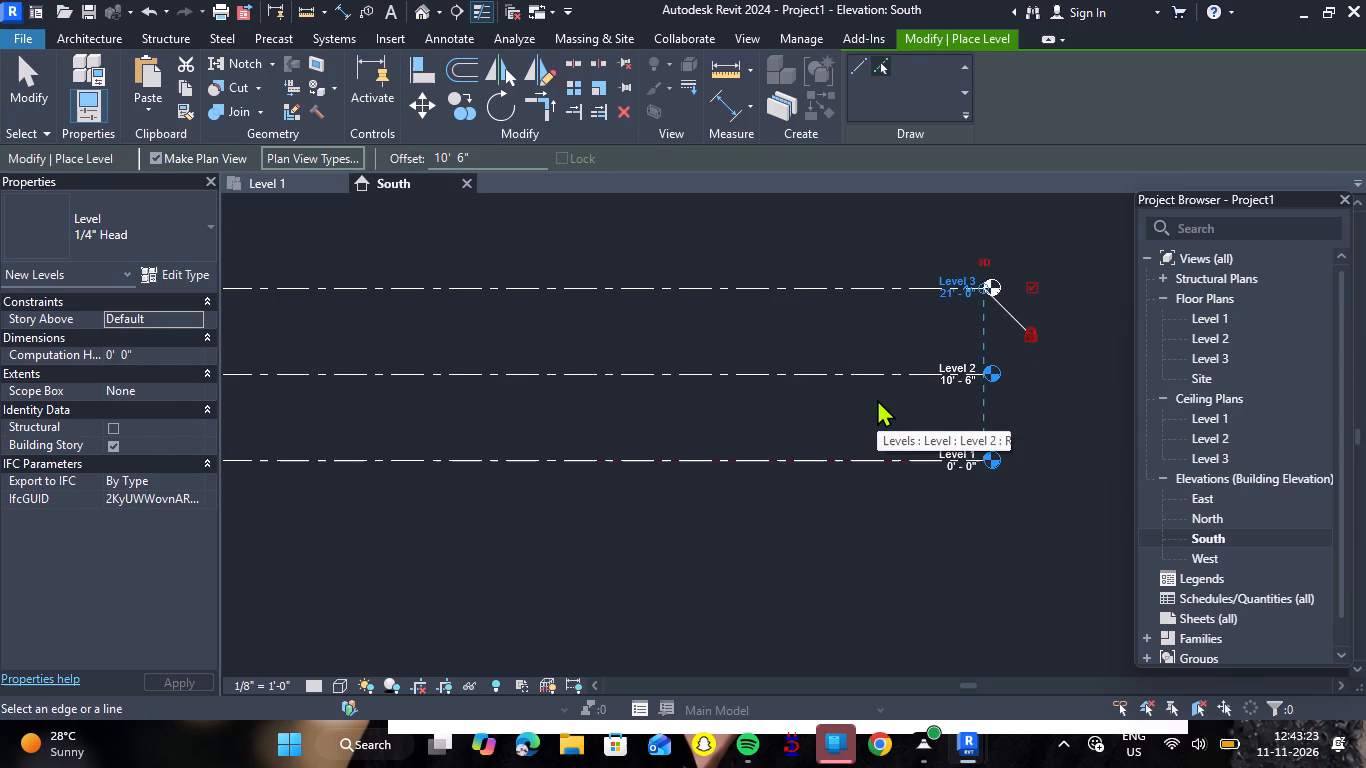
pyautogui.press('Escape')
pyautogui.scroll(-1, 836, 450)
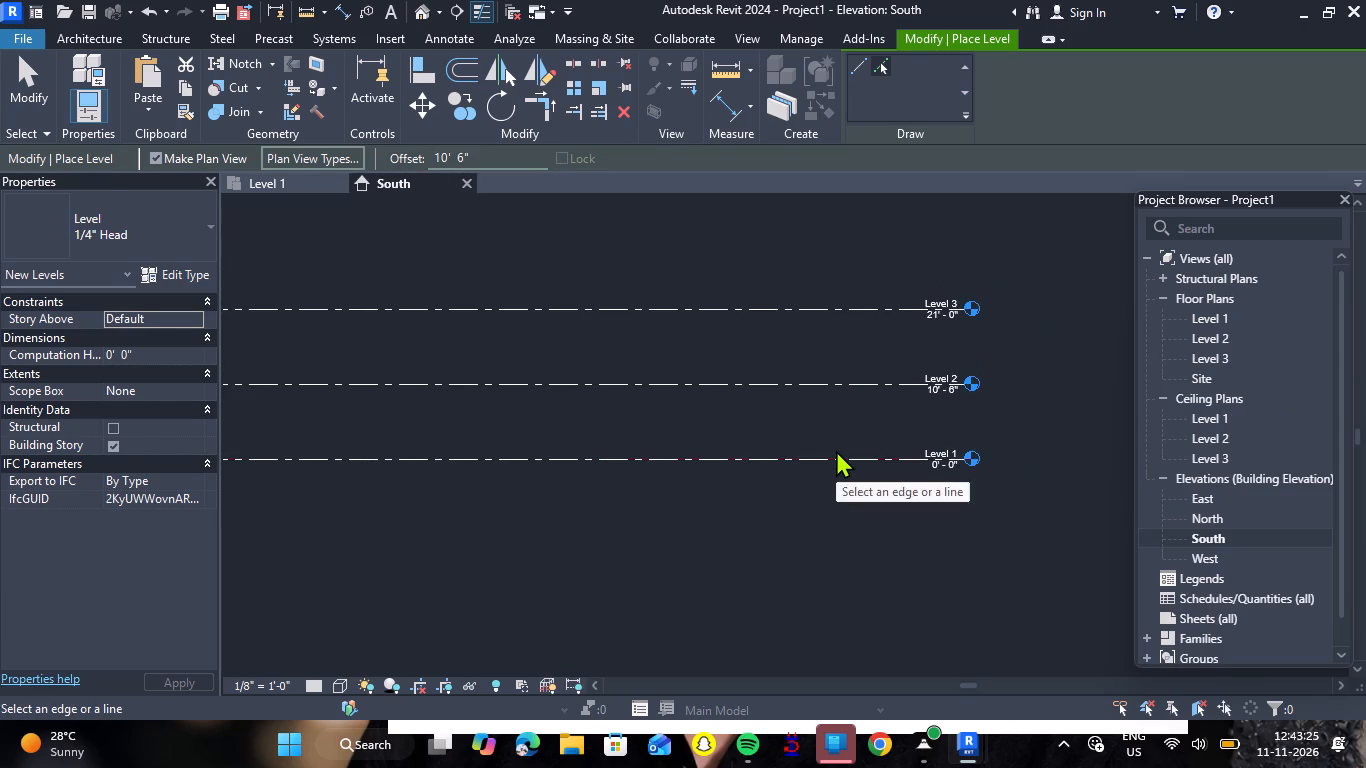
pyautogui.scroll(-2, 825, 450)
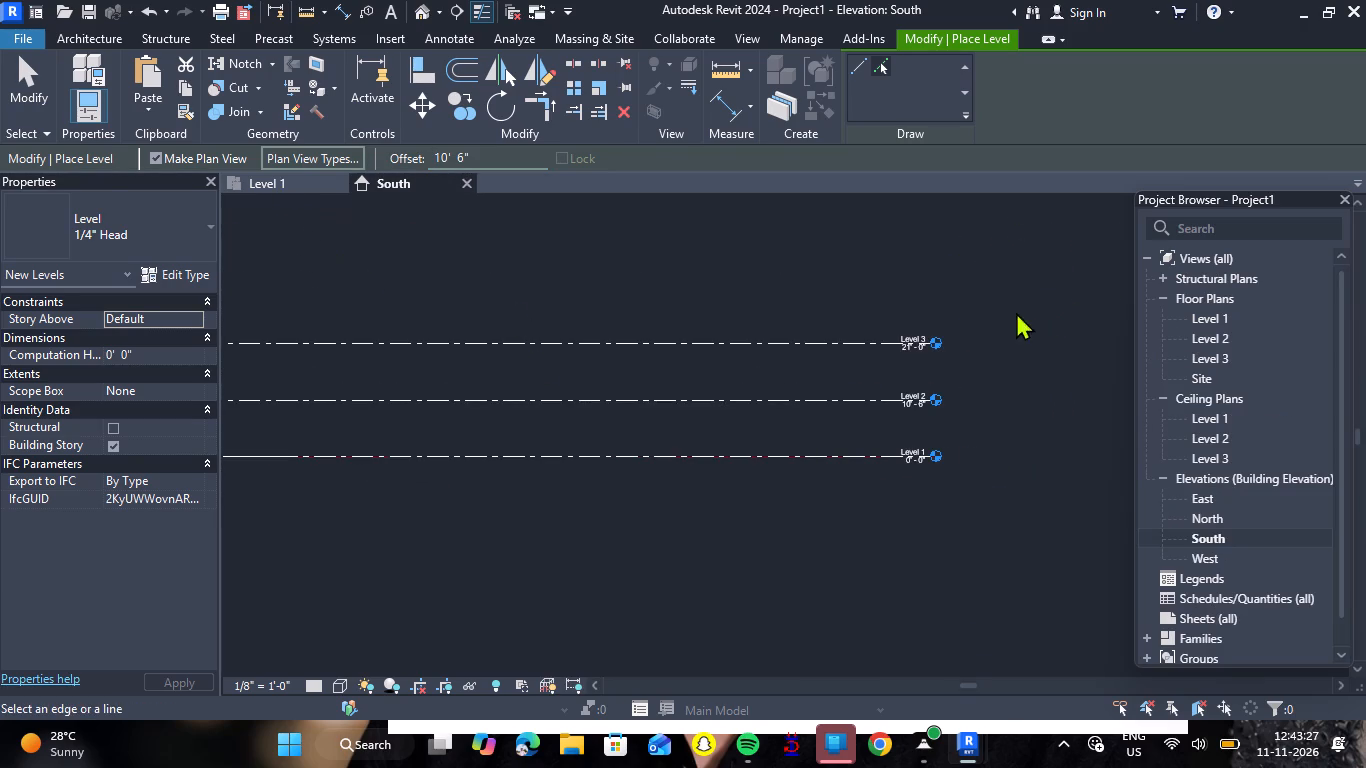
pyautogui.click(849, 336)
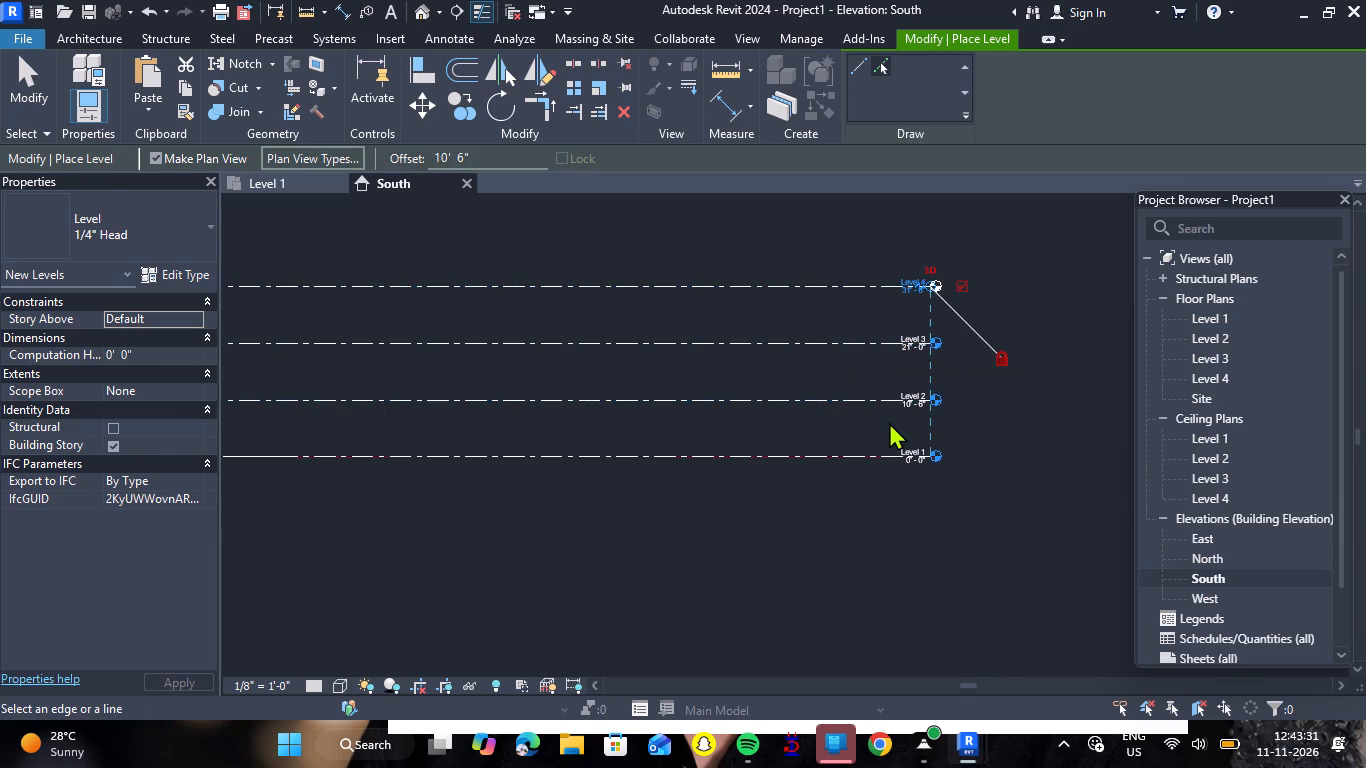
pyautogui.press('Escape')
# Switch back to the Level 1 floor plan view at the ground floor layout.
pyautogui.click(259, 193)
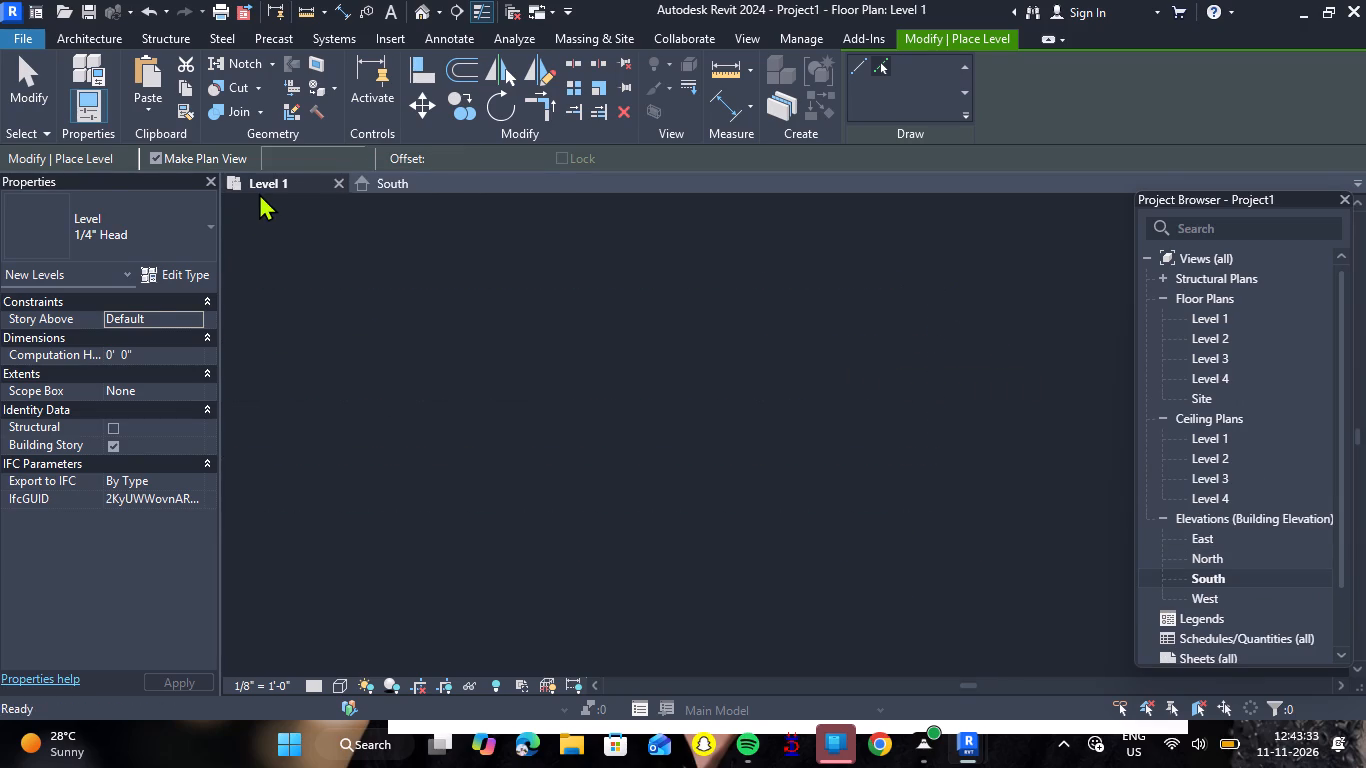
pyautogui.scroll(4, 700, 578)
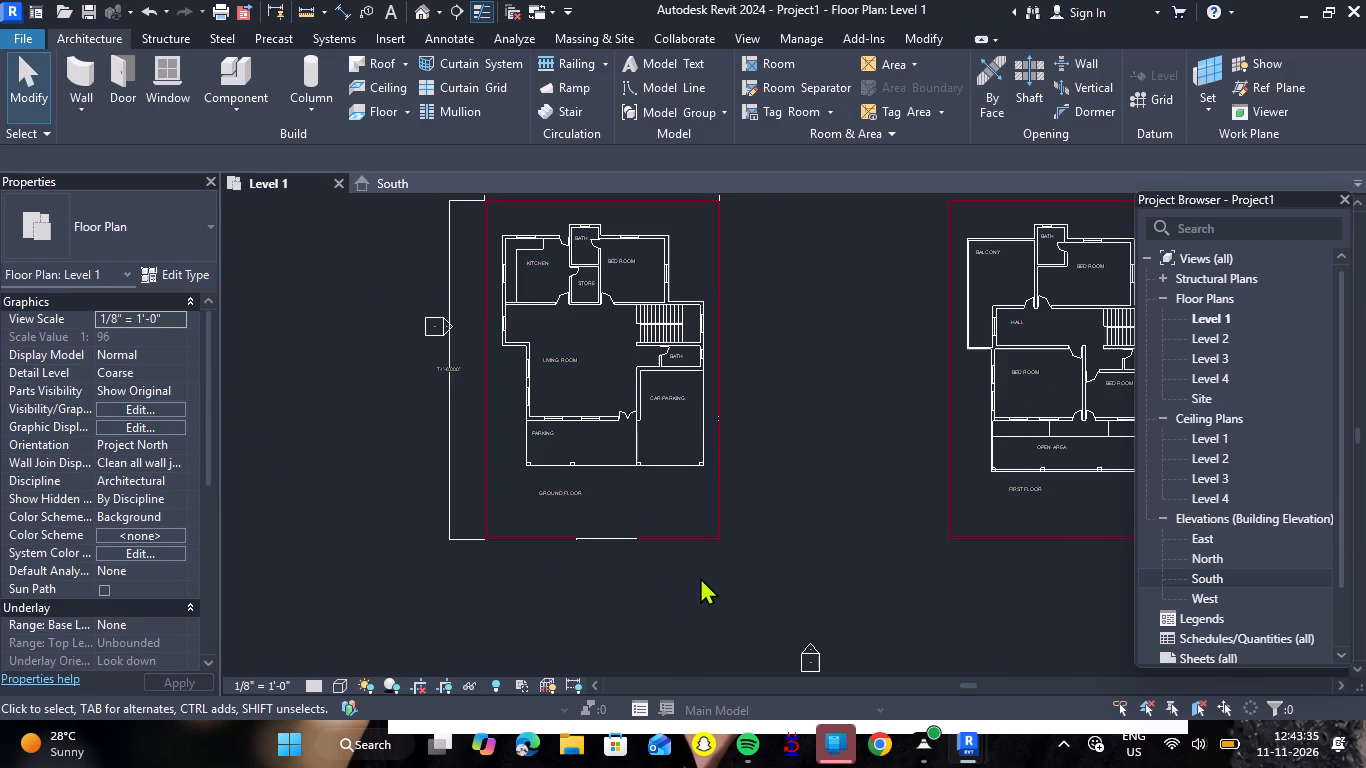
pyautogui.scroll(4, 582, 205)
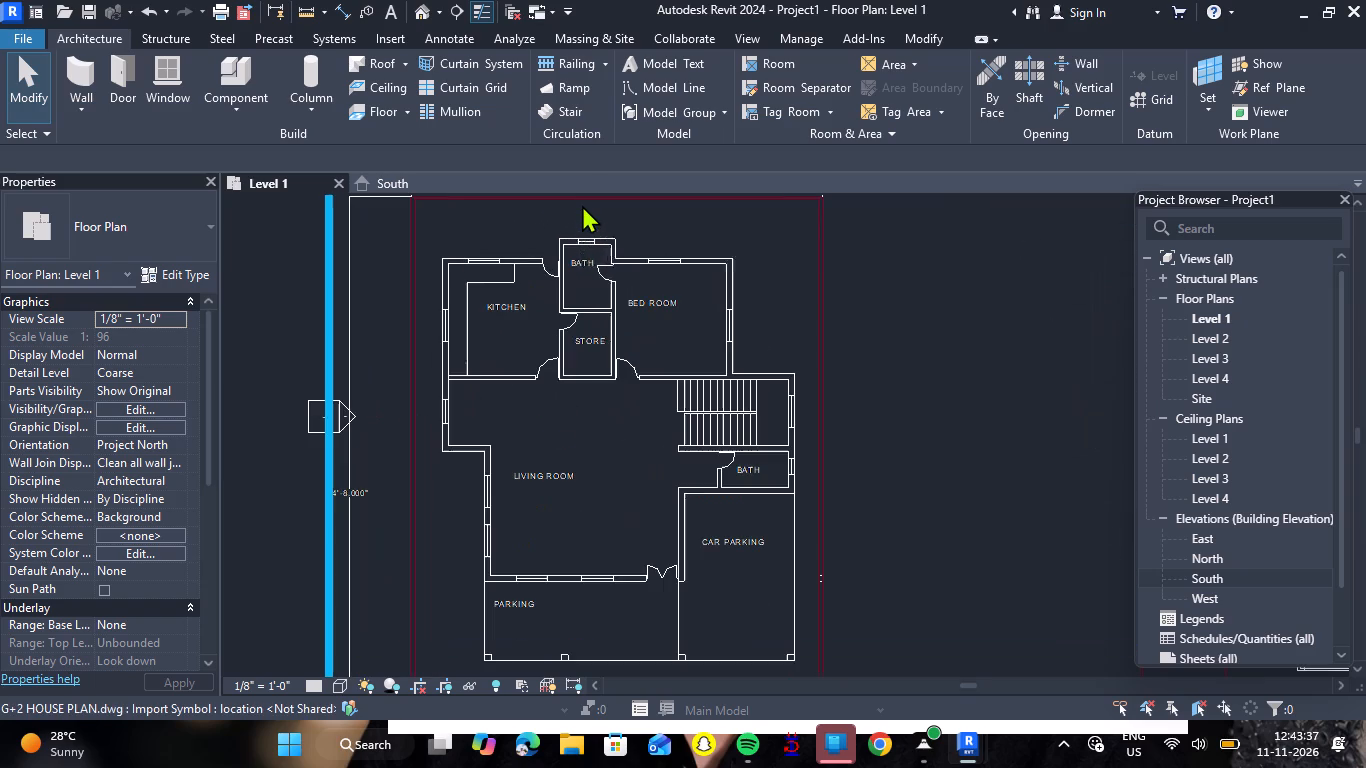
pyautogui.scroll(3, 583, 205)
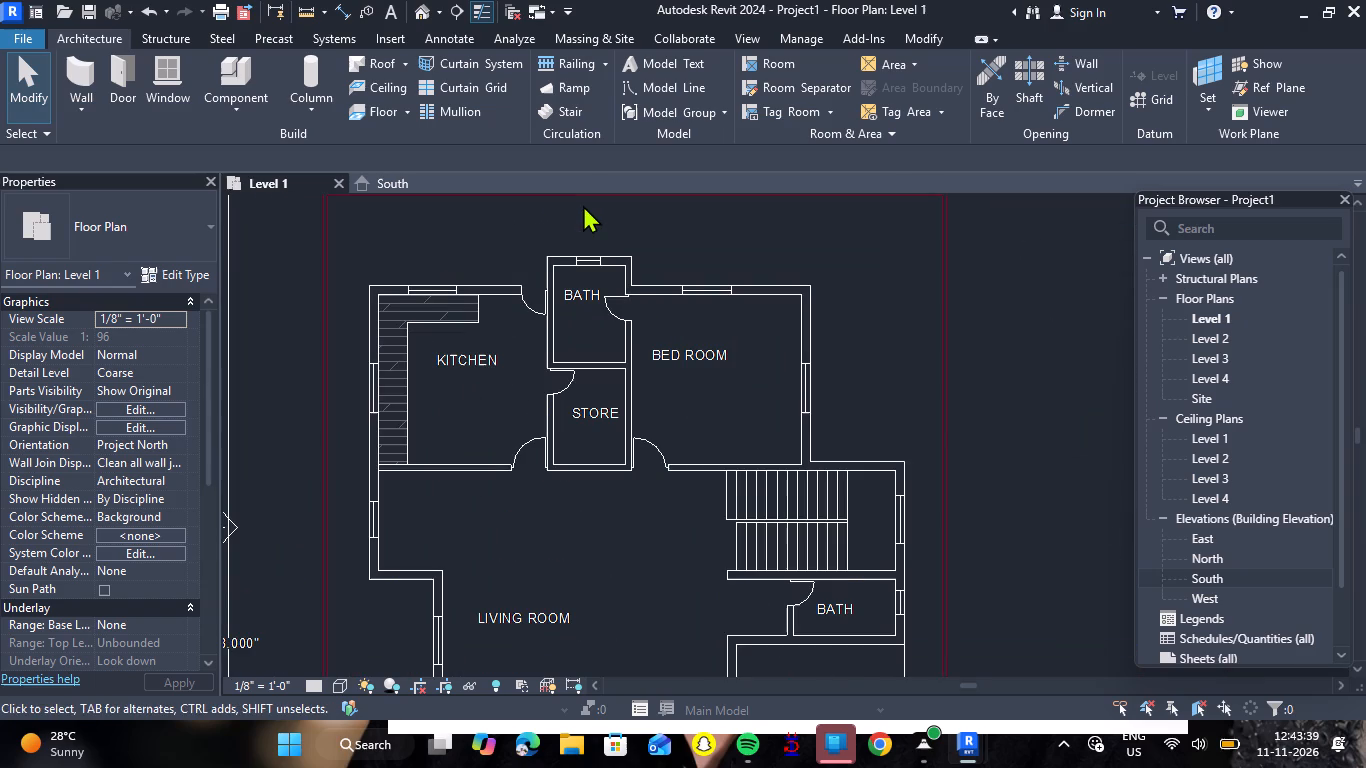
# Start an architectural wall and duplicate the Basic Wall type Generic - 8" as Generic - 9".
pyautogui.click(96, 71)
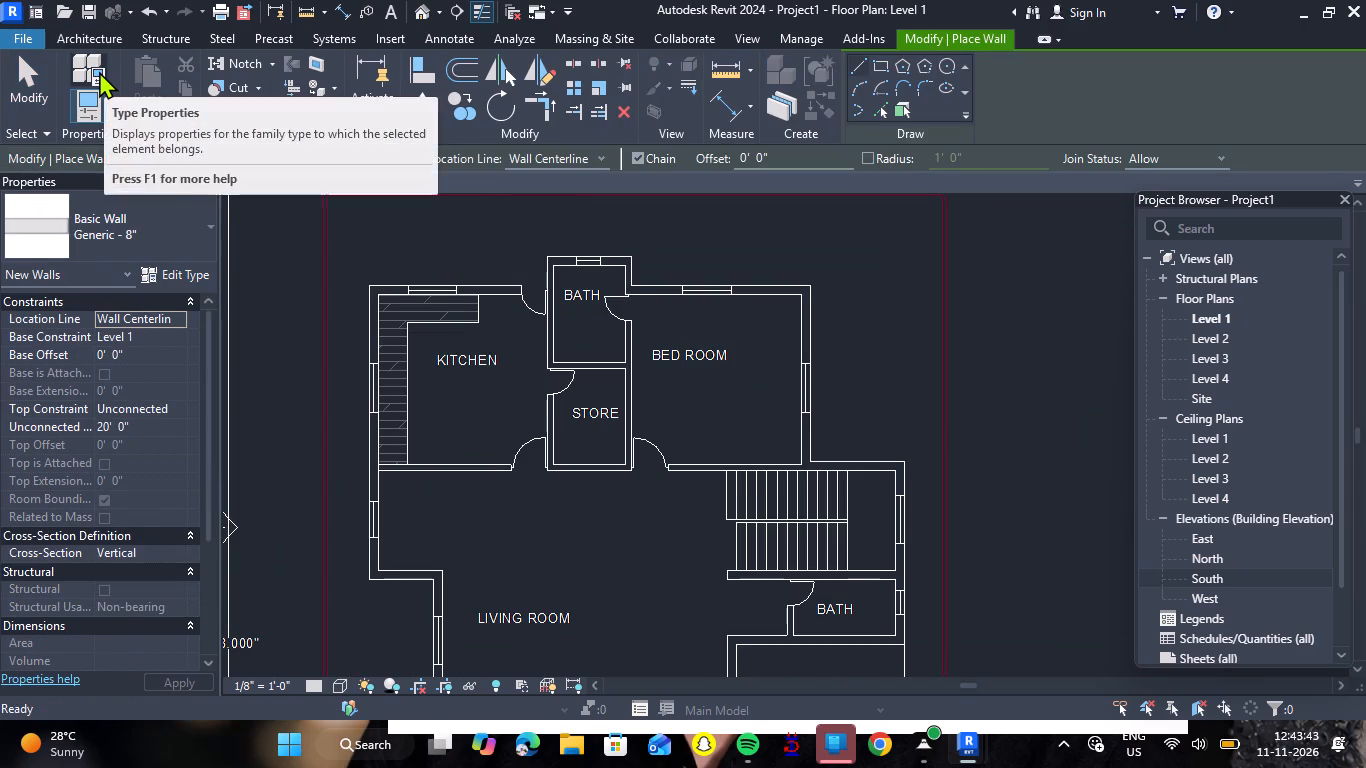
pyautogui.click(213, 226)
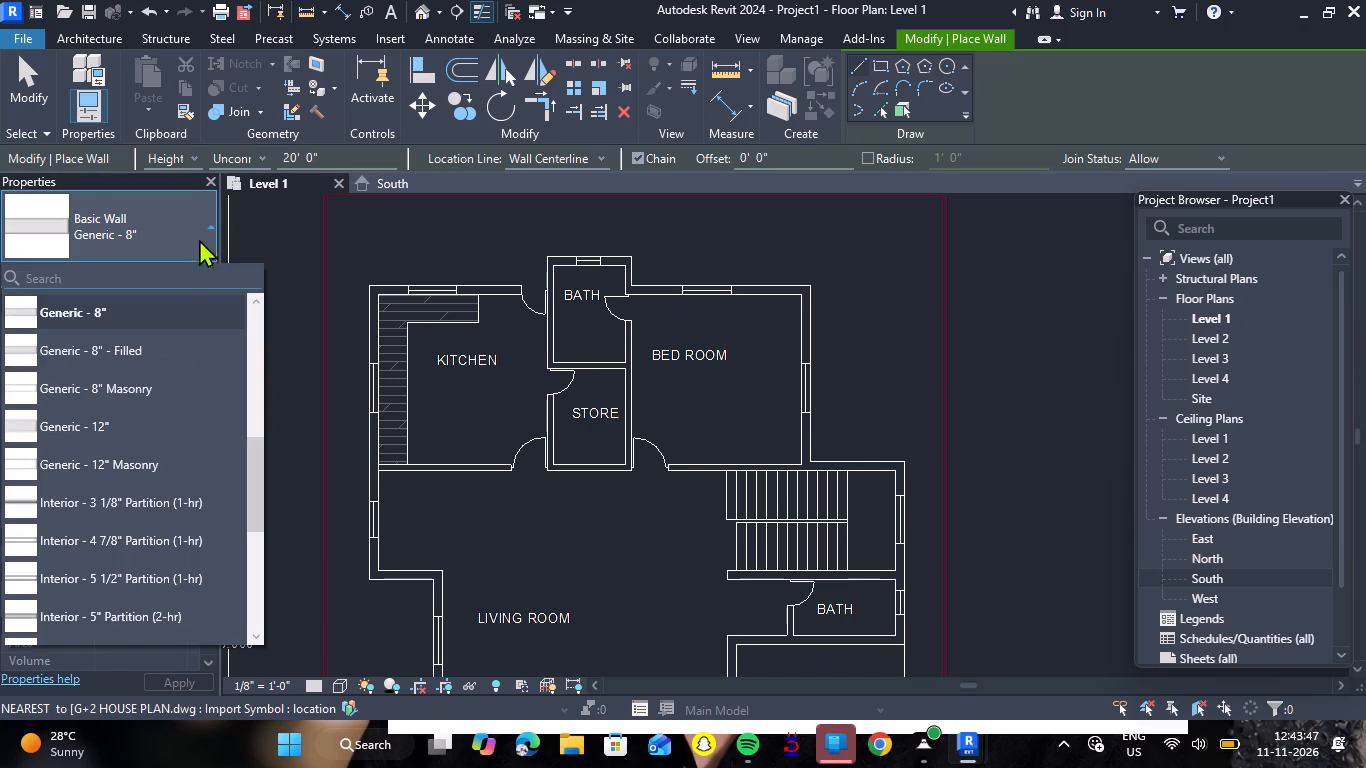
pyautogui.scroll(1, 169, 319)
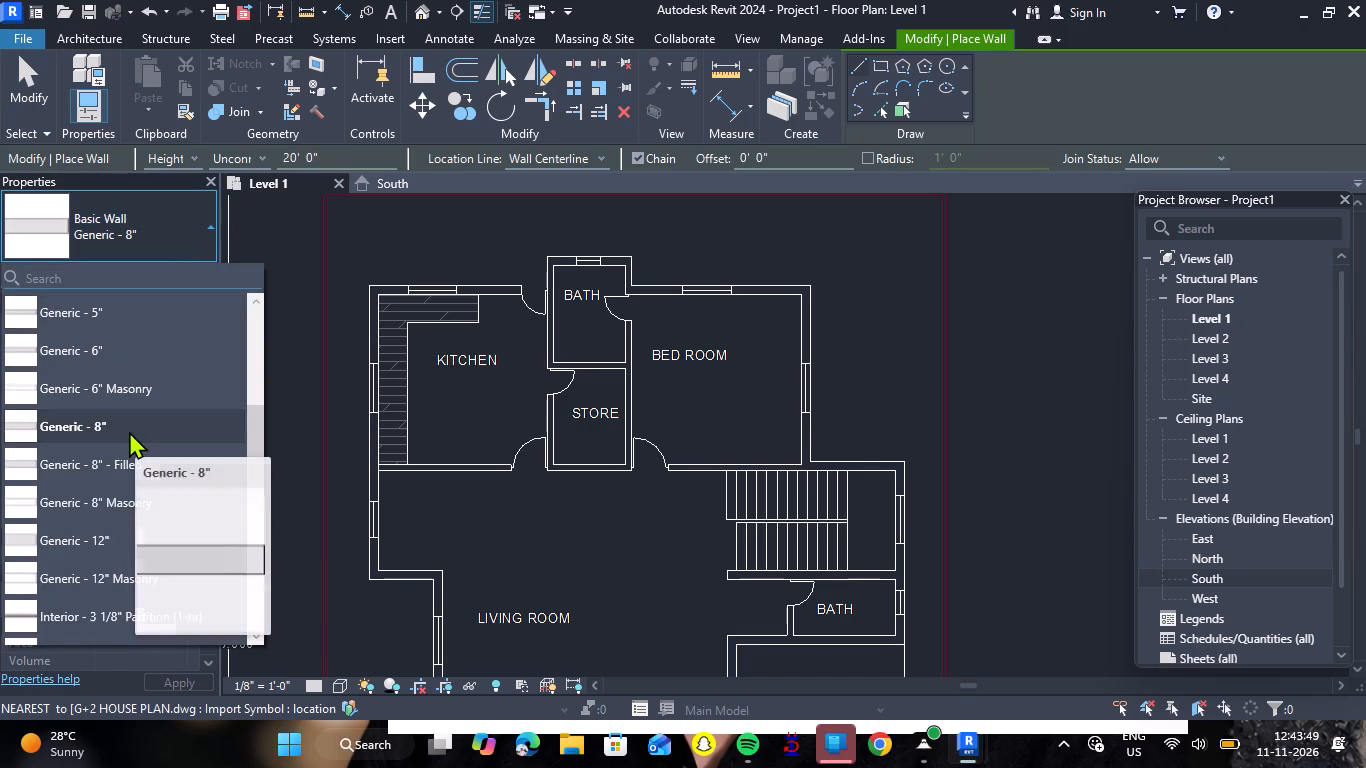
pyautogui.click(129, 431)
pyautogui.click(183, 280)
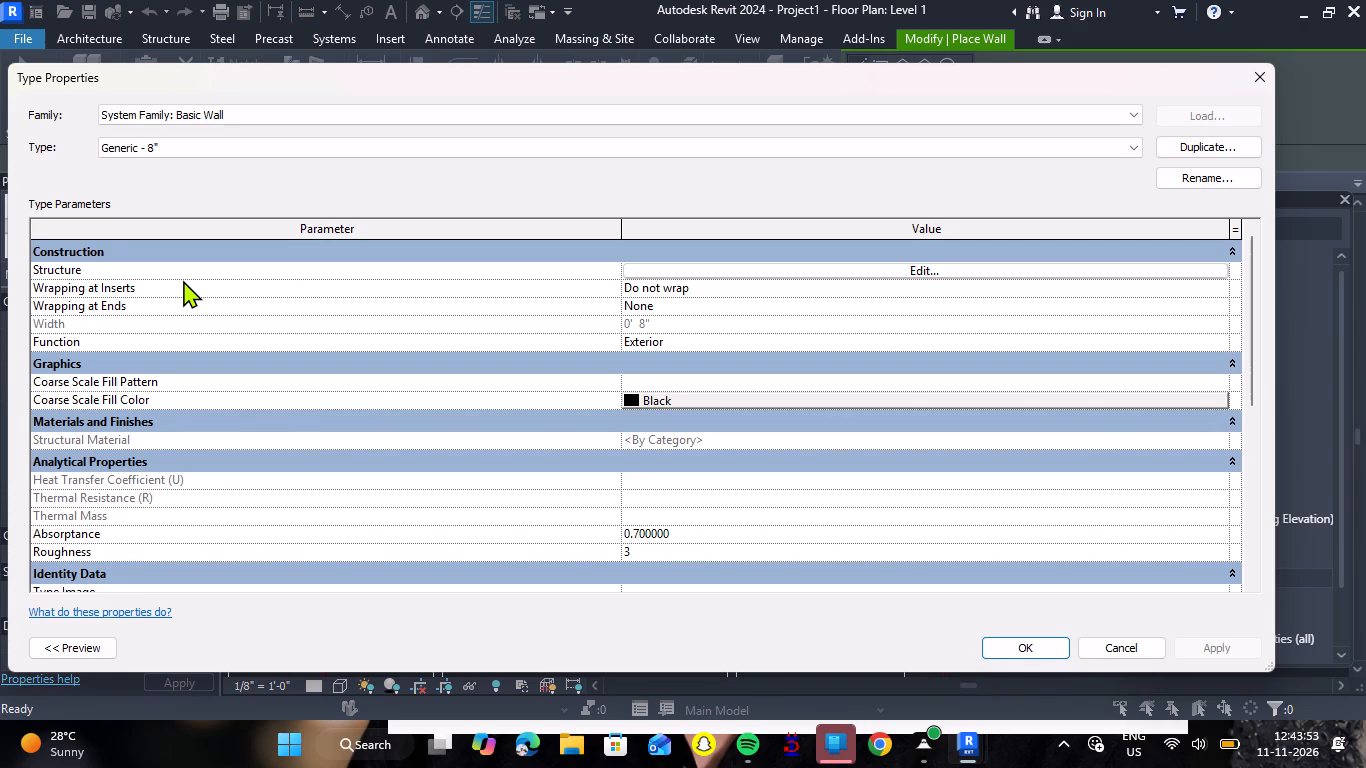
pyautogui.click(1217, 153)
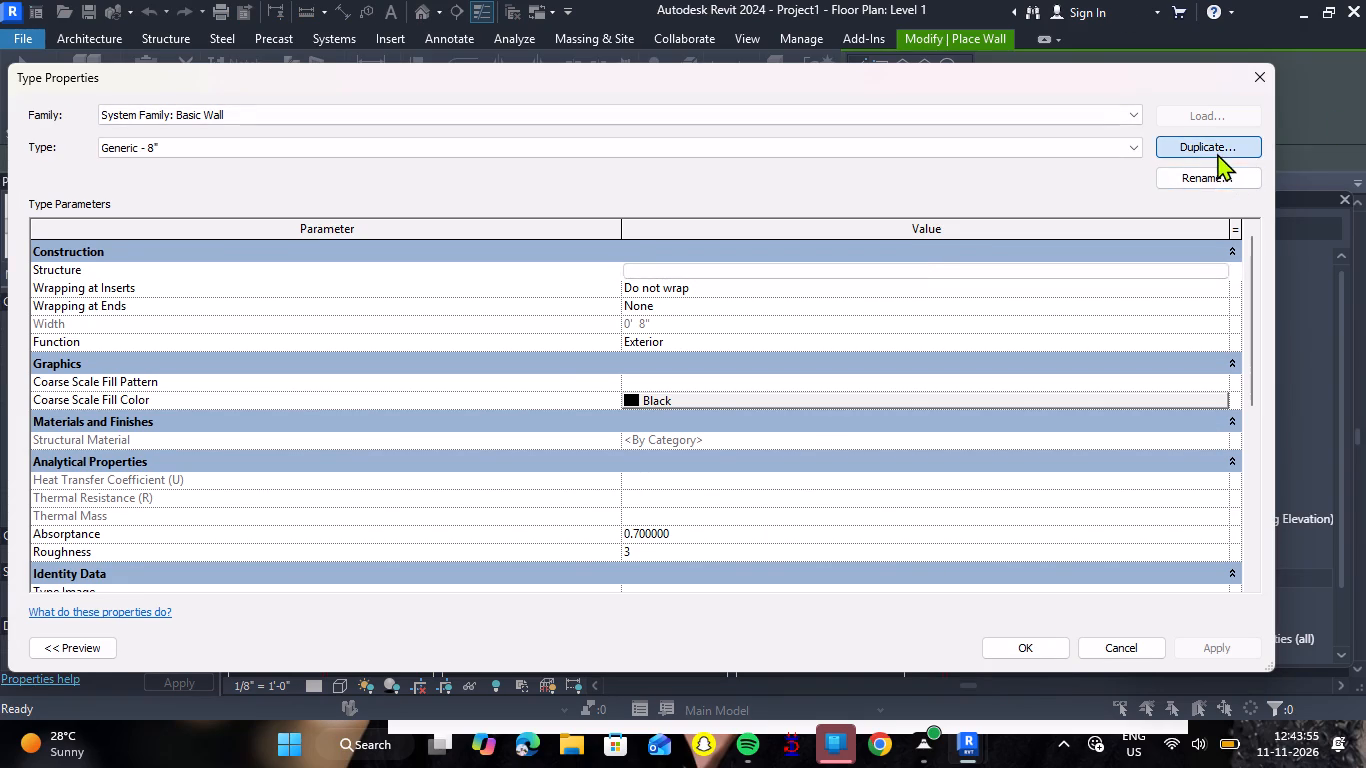
pyautogui.click(654, 354)
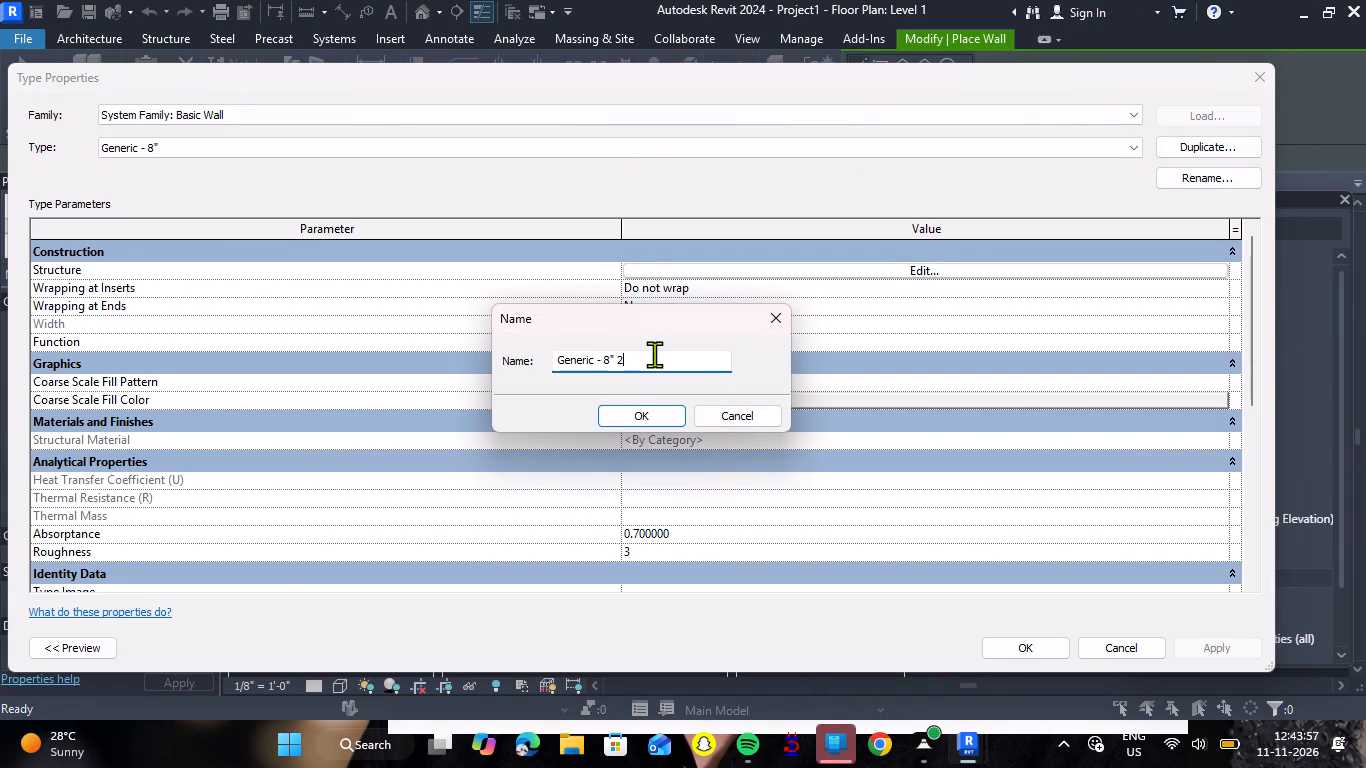
pyautogui.press('BackSpace')
pyautogui.press('BackSpace')
pyautogui.press('BackSpace')
pyautogui.press('BackSpace')
pyautogui.write('9"')
pyautogui.press('Return')
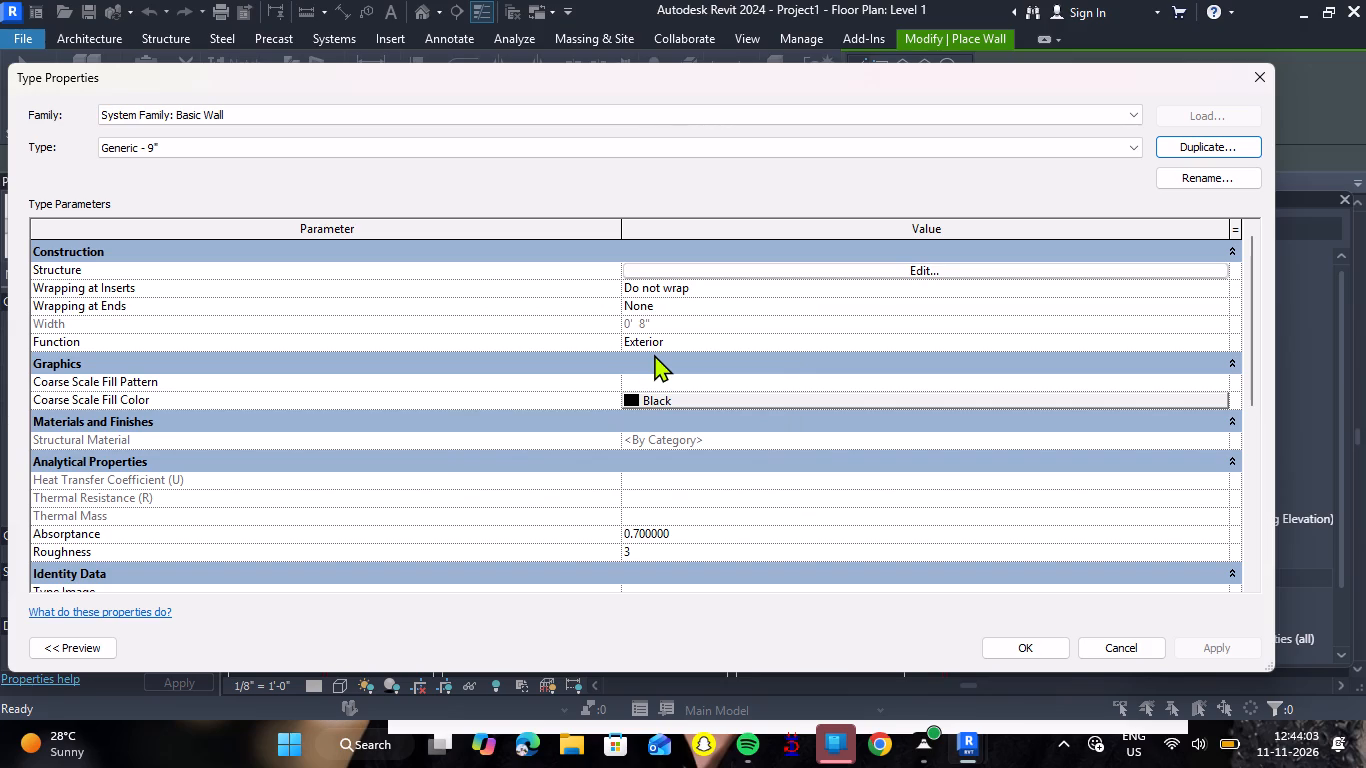
# Set the structure layer thickness of the Generic - 9" wall type to 9" and accept the type properties.
pyautogui.click(911, 279)
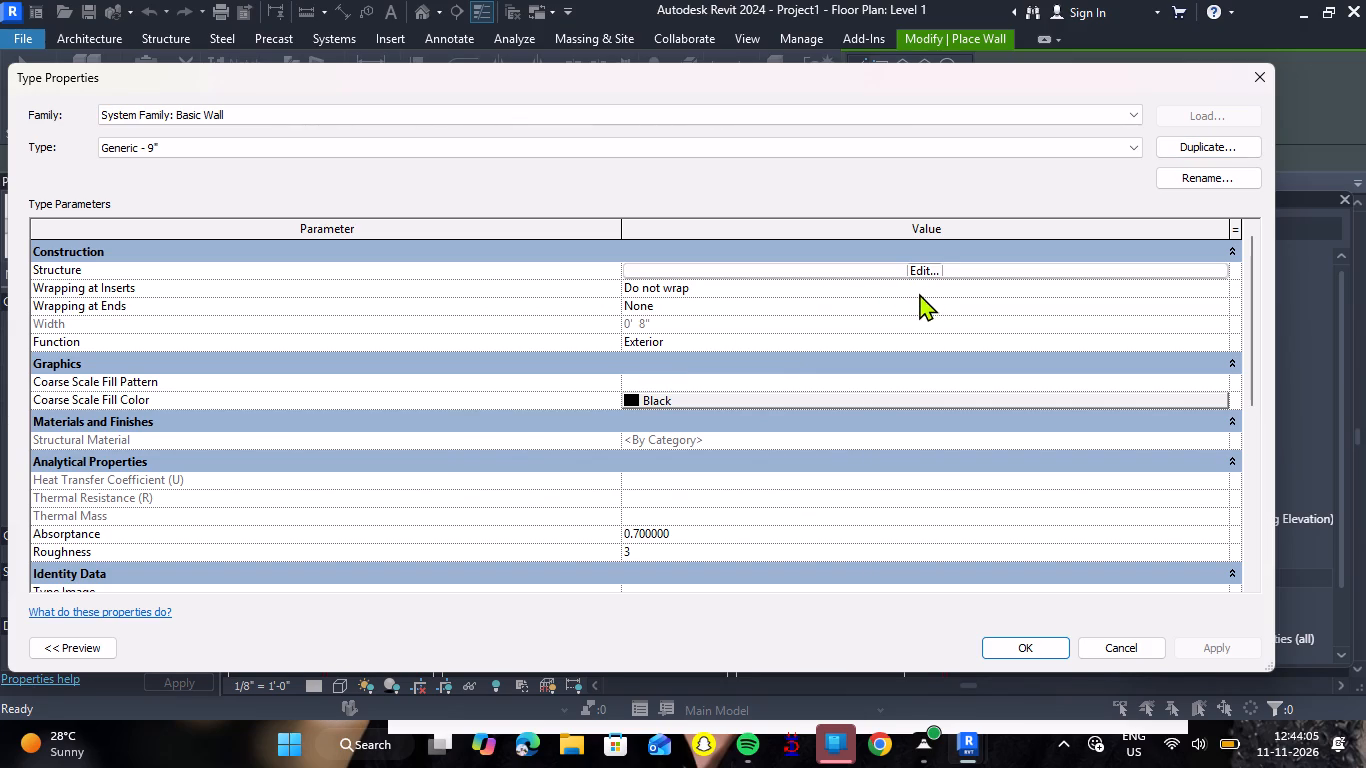
pyautogui.click(935, 270)
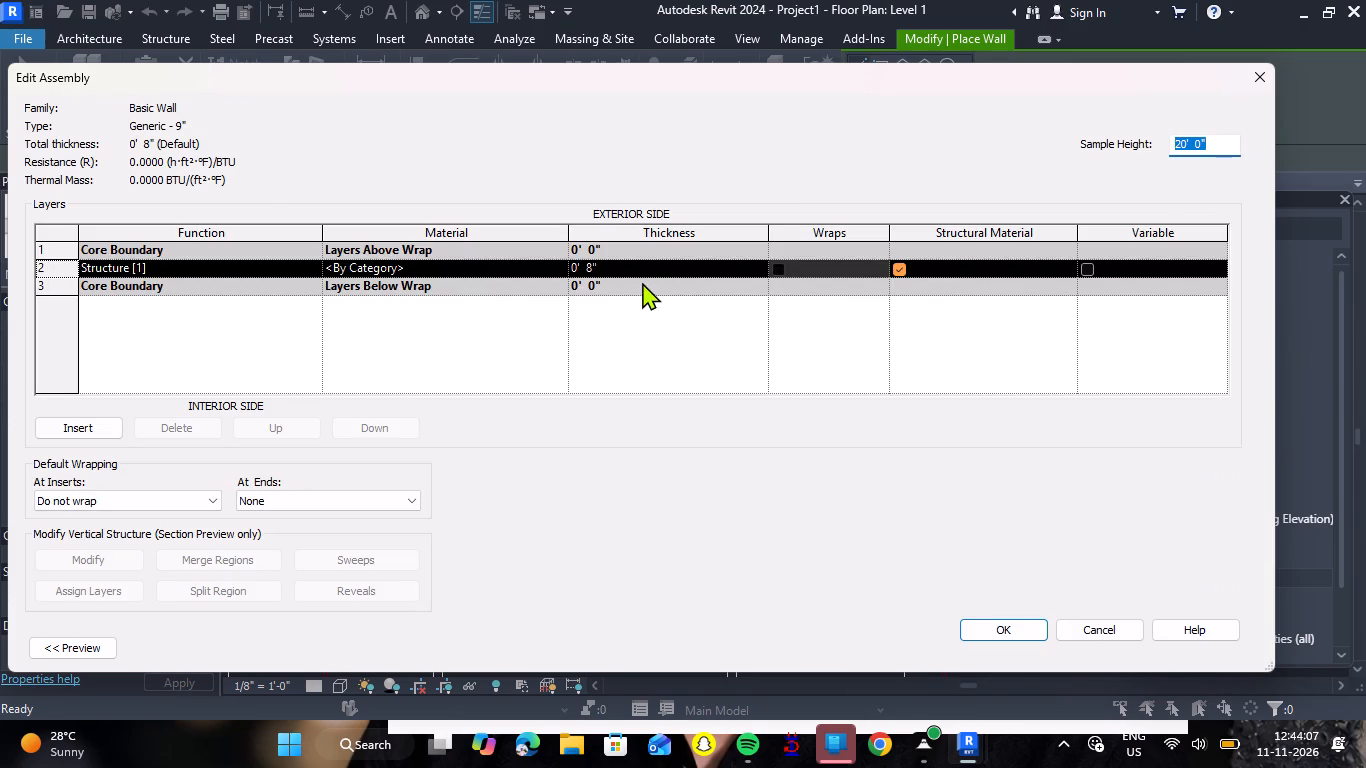
pyautogui.click(642, 268)
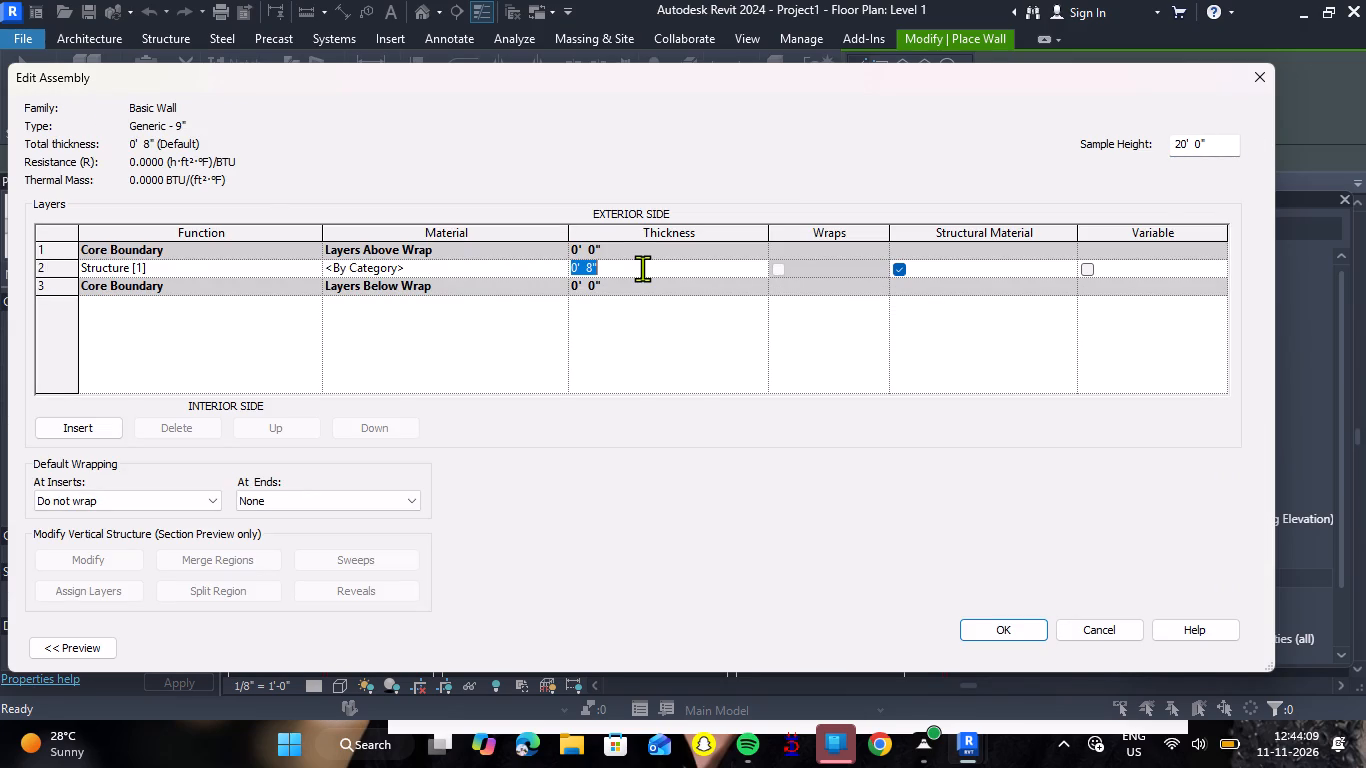
pyautogui.press('9')
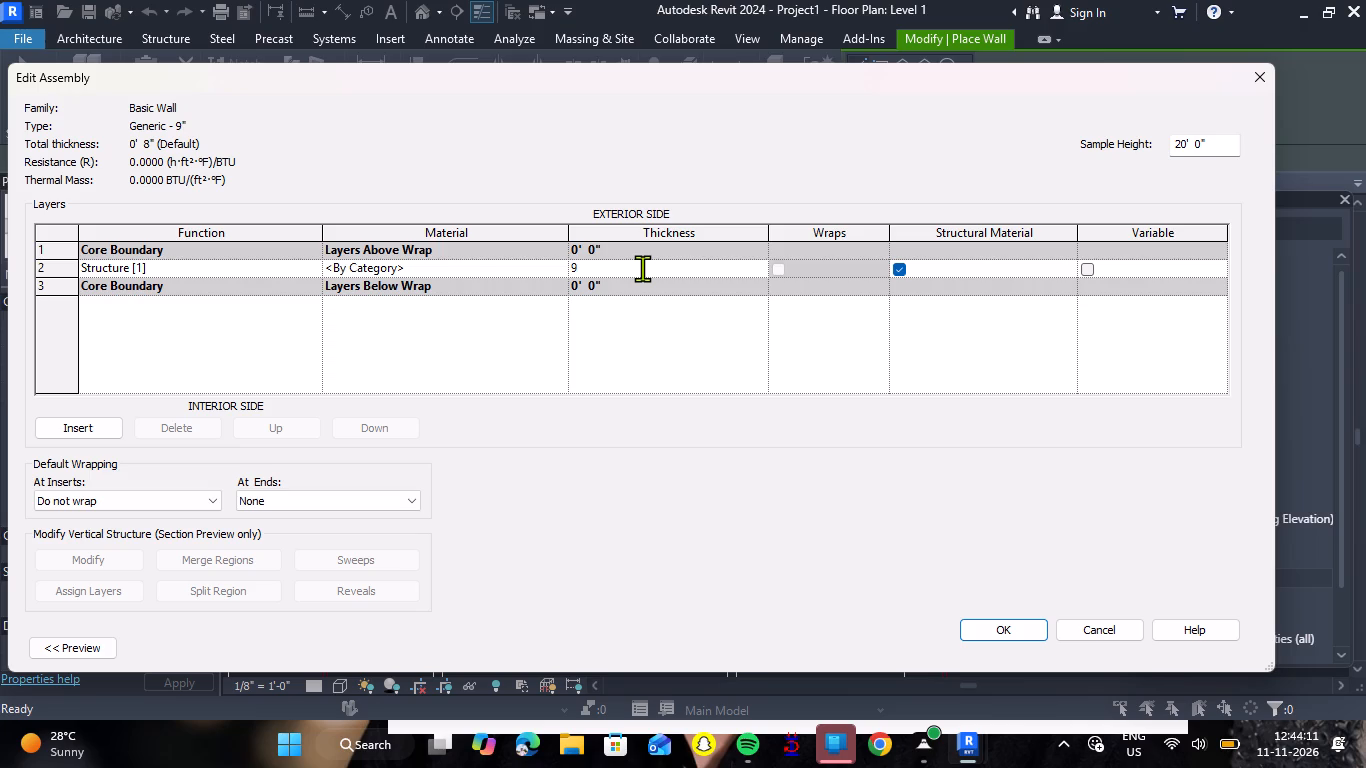
pyautogui.hotkey('shift', '"')
pyautogui.press('Return')
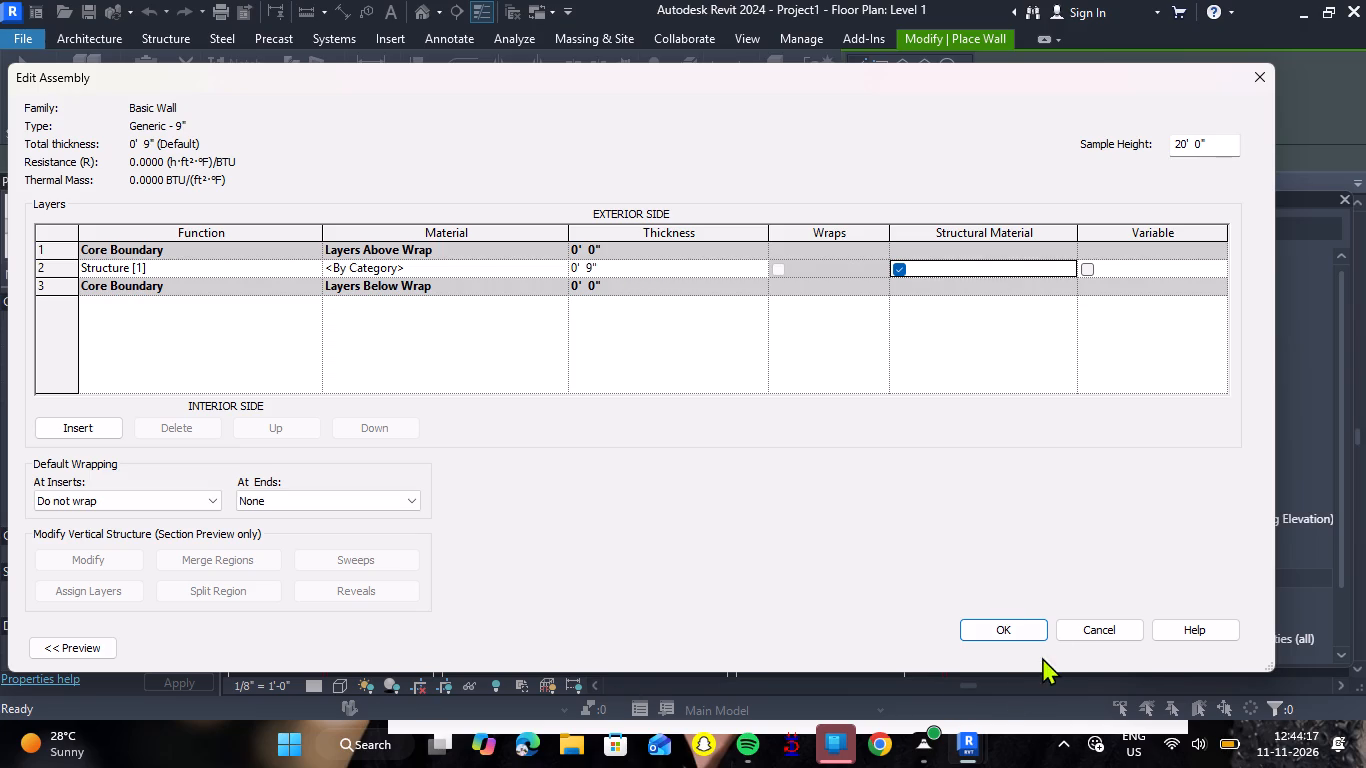
pyautogui.click(990, 631)
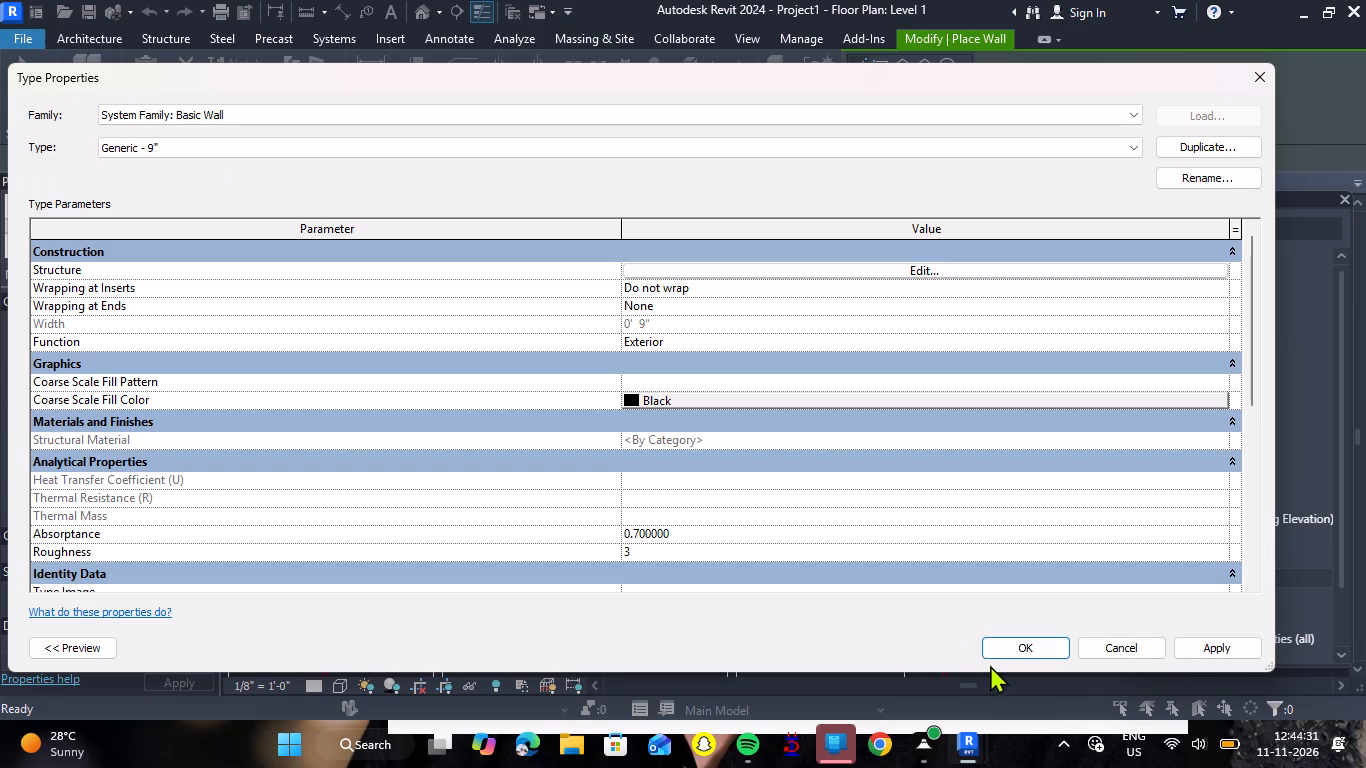
pyautogui.click(1010, 650)
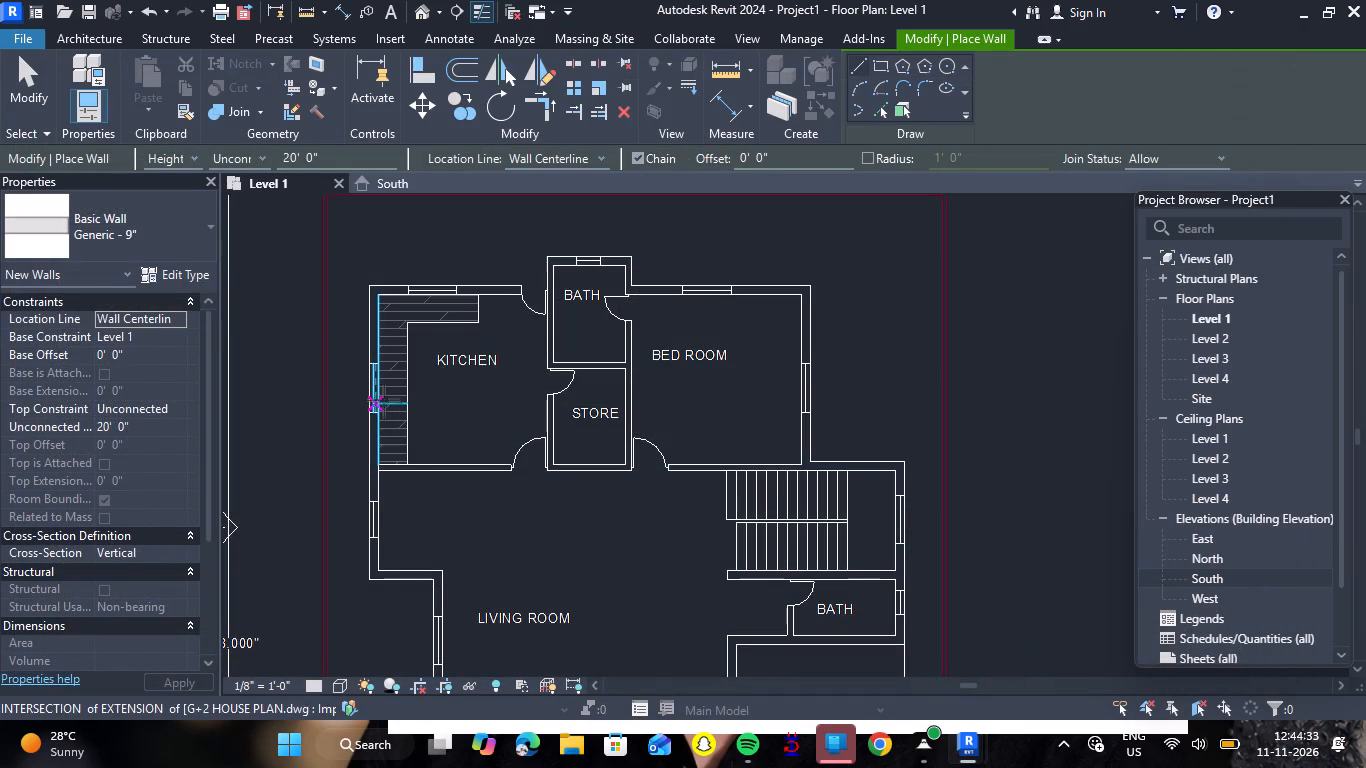
# Set the unconnected height of the new walls to 10' 6".
pyautogui.scroll(6, 372, 284)
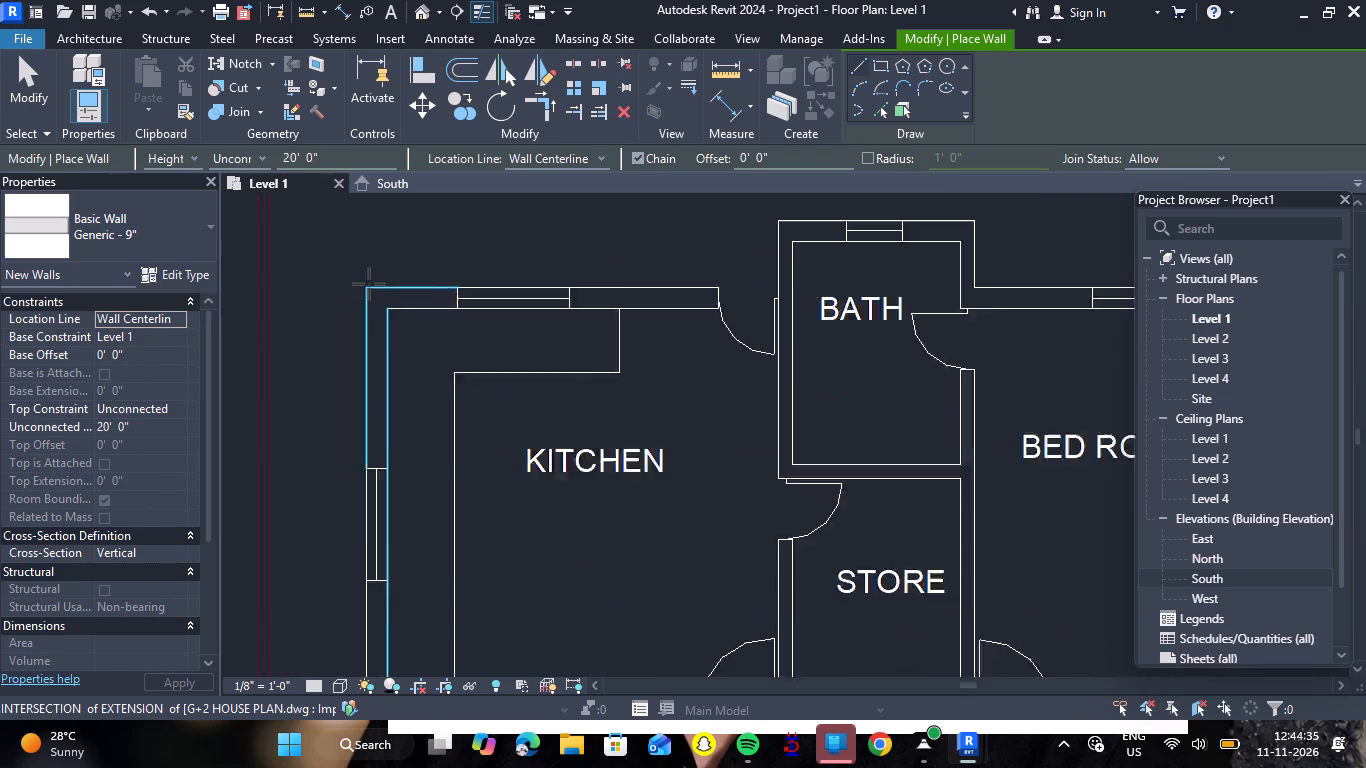
pyautogui.scroll(2, 369, 284)
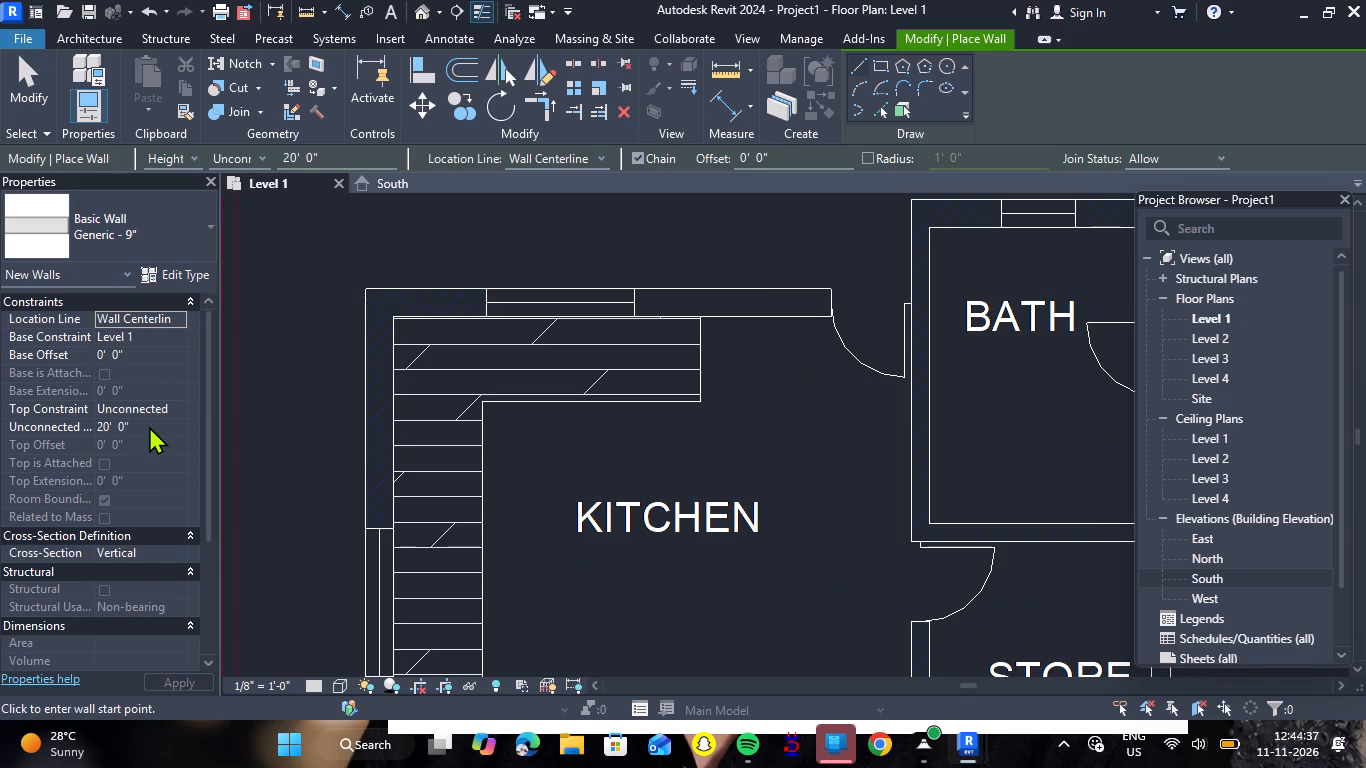
pyautogui.click(148, 426)
pyautogui.write('10')
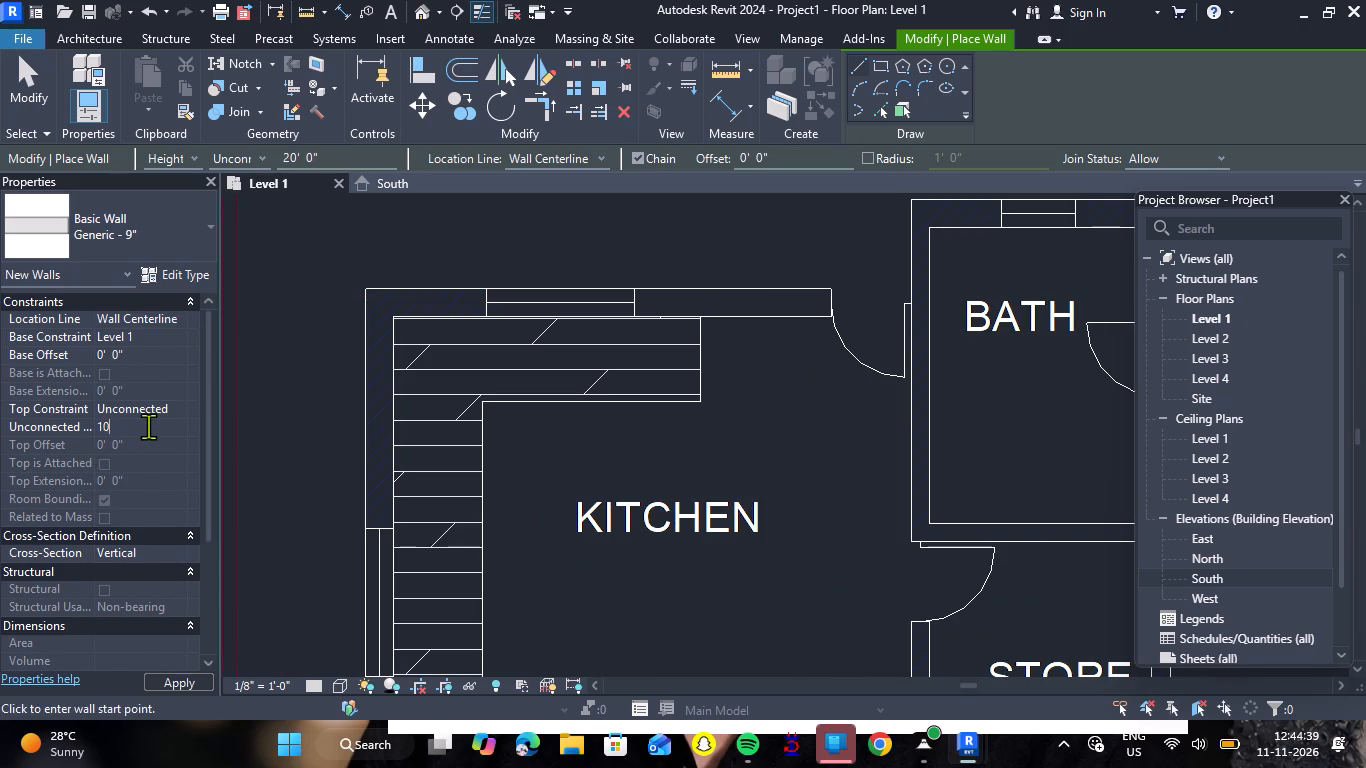
pyautogui.write("'6")
pyautogui.hotkey('shift', '"')
pyautogui.press('Return')
# Trace the kitchen's upper exterior wall from its outer corner to the bath wall with a Generic - 9" wall about 15' long.
pyautogui.scroll(-2, 361, 351)
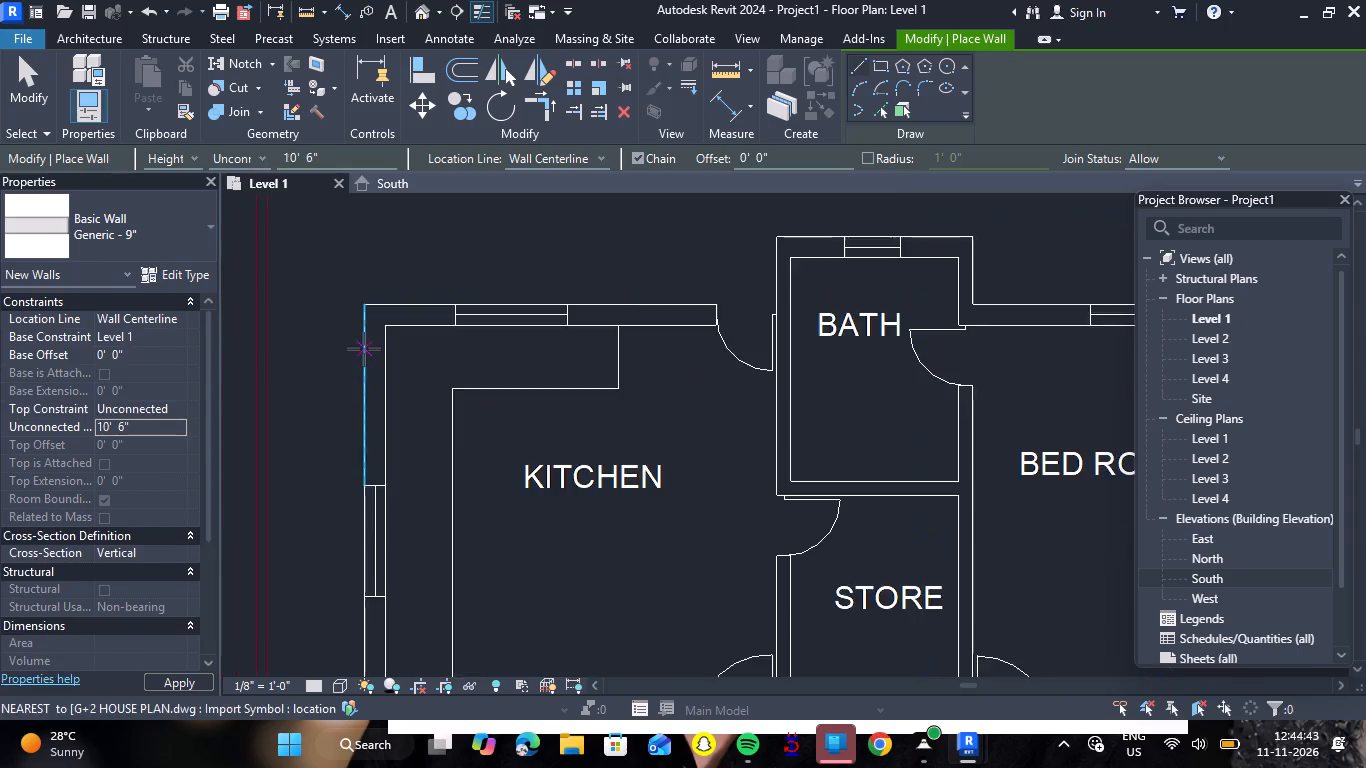
pyautogui.scroll(-3, 364, 349)
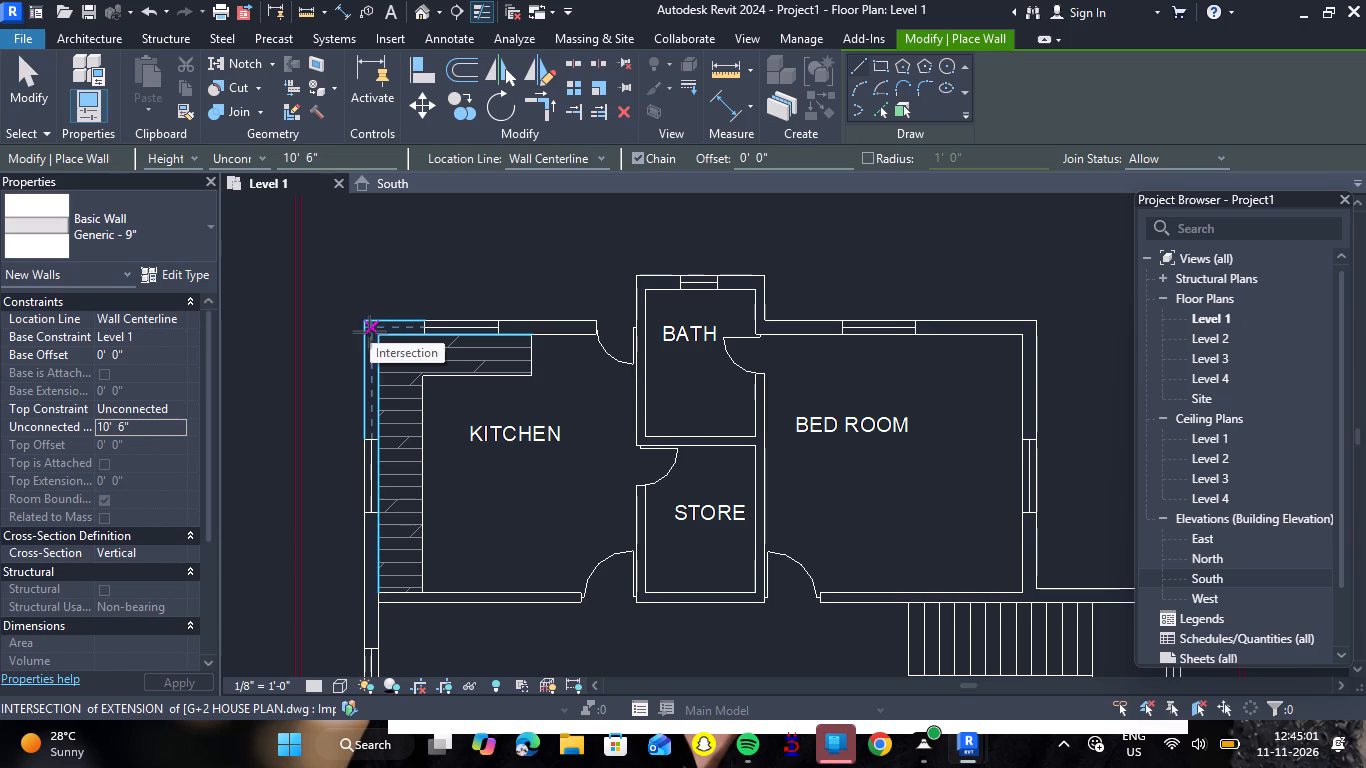
pyautogui.scroll(7, 369, 332)
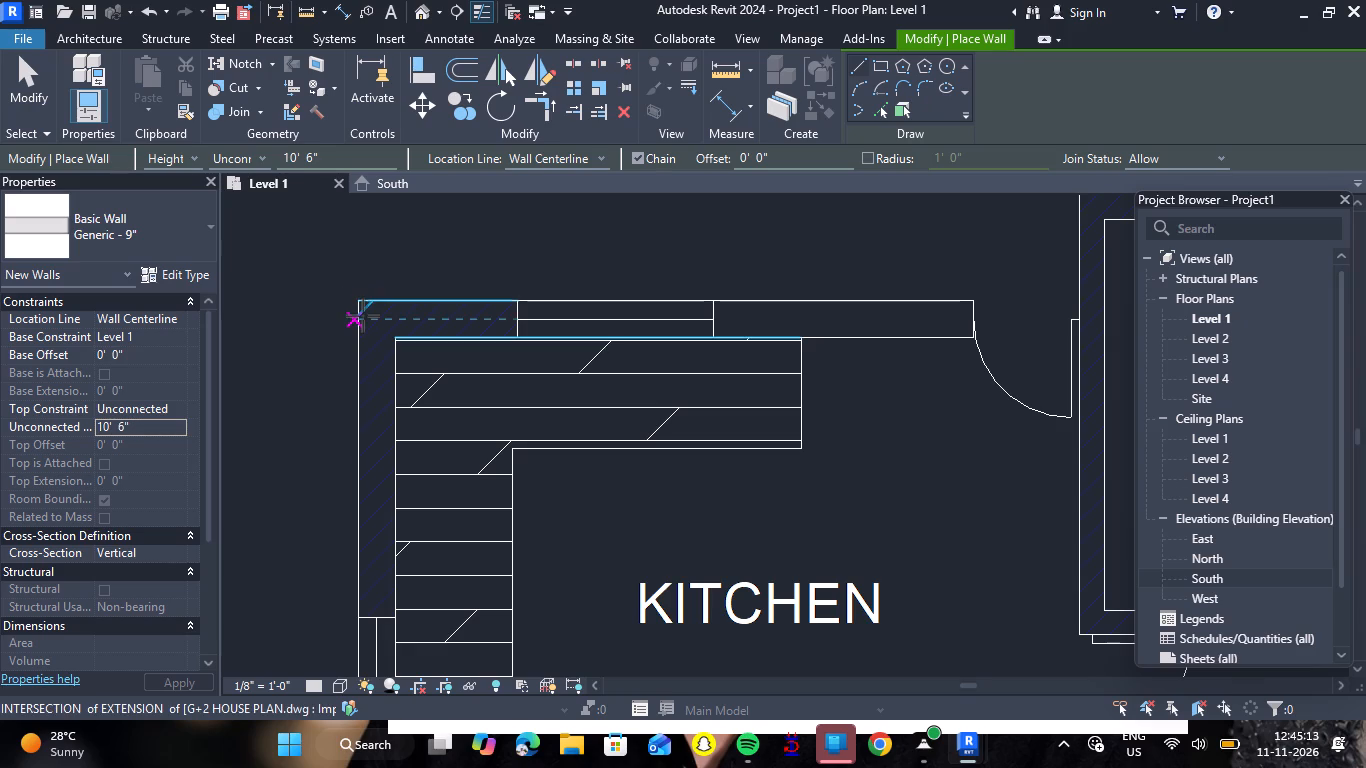
pyautogui.click(363, 316)
pyautogui.scroll(-5, 709, 322)
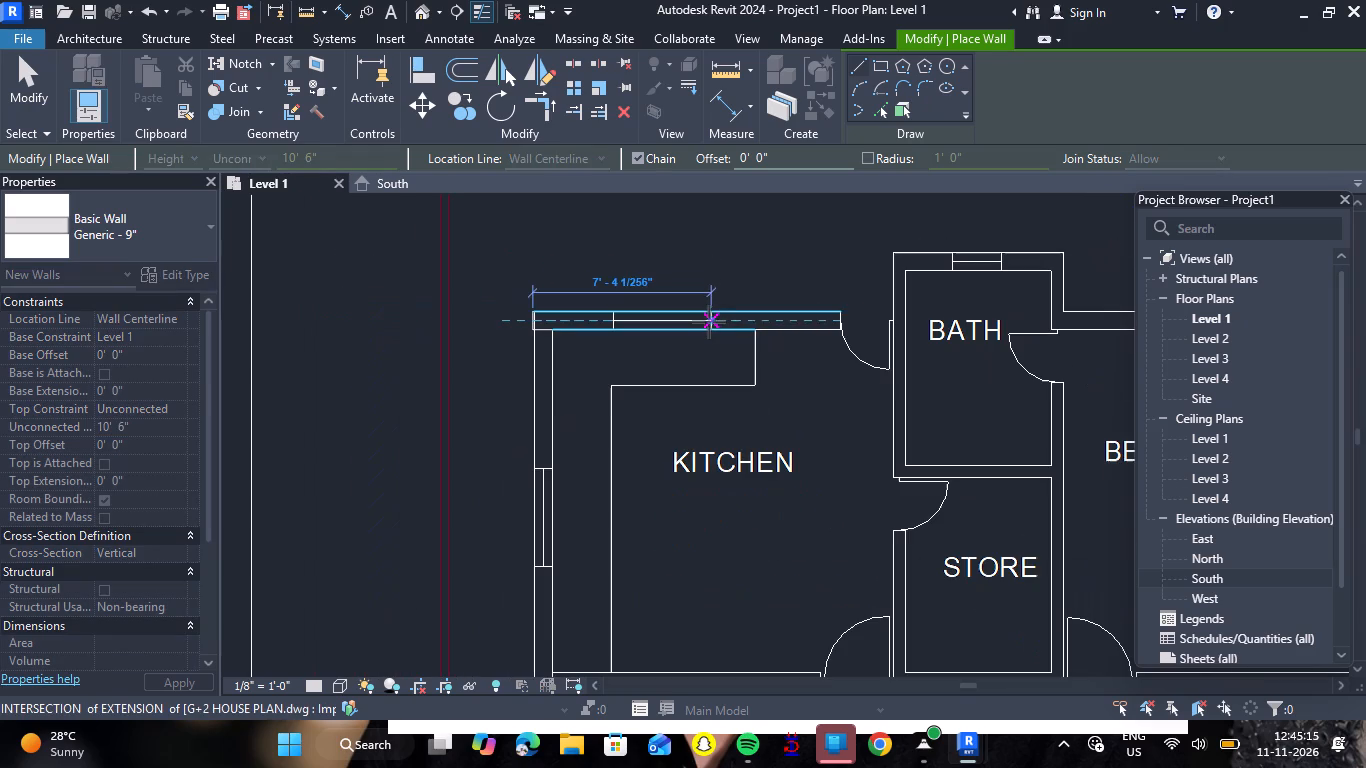
pyautogui.scroll(6, 904, 318)
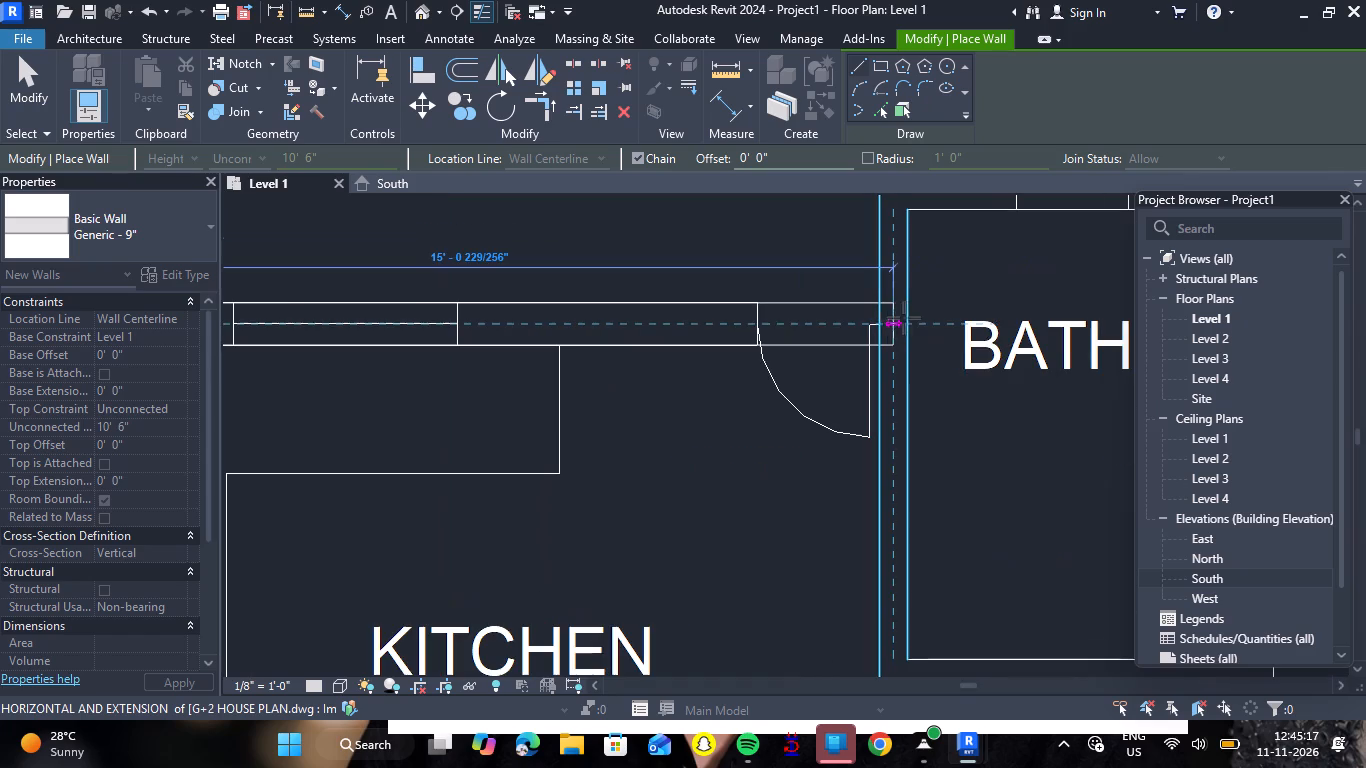
pyautogui.scroll(7, 886, 323)
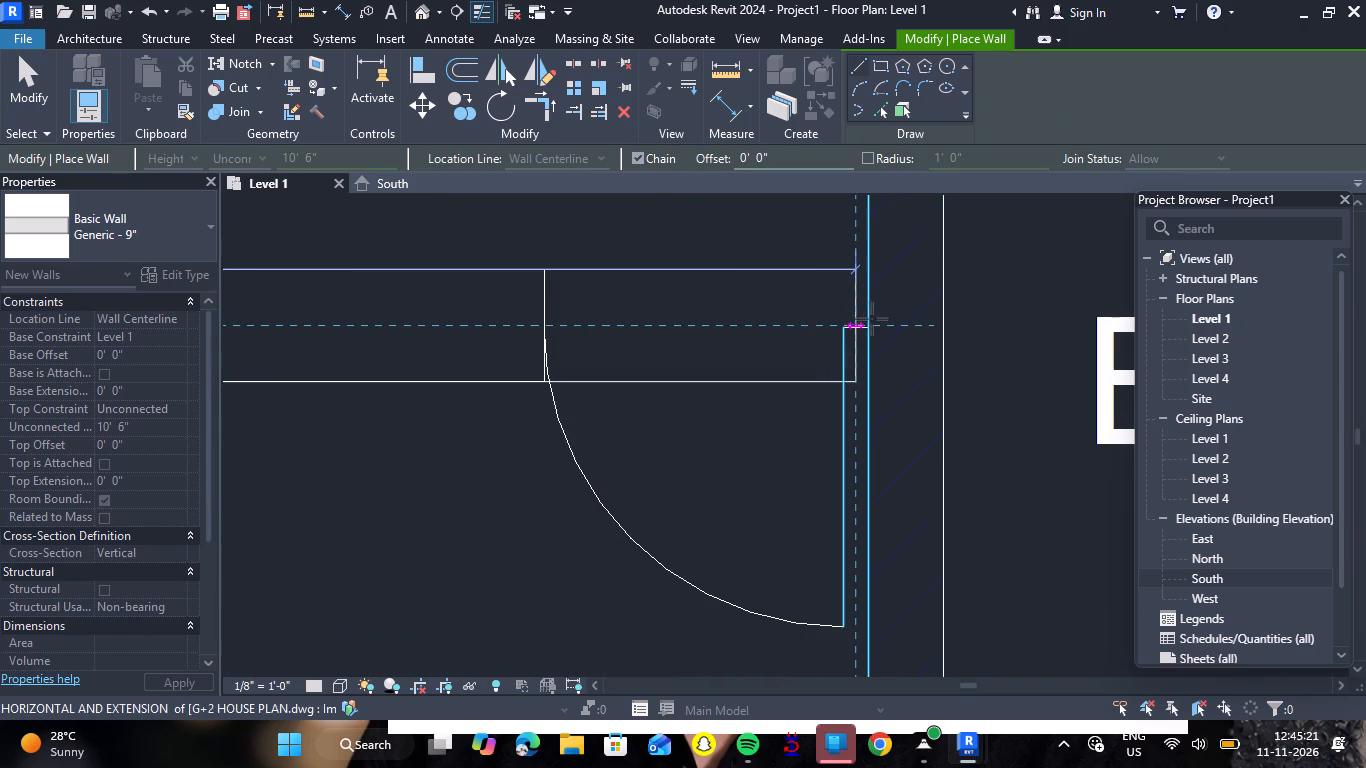
pyautogui.scroll(5, 872, 329)
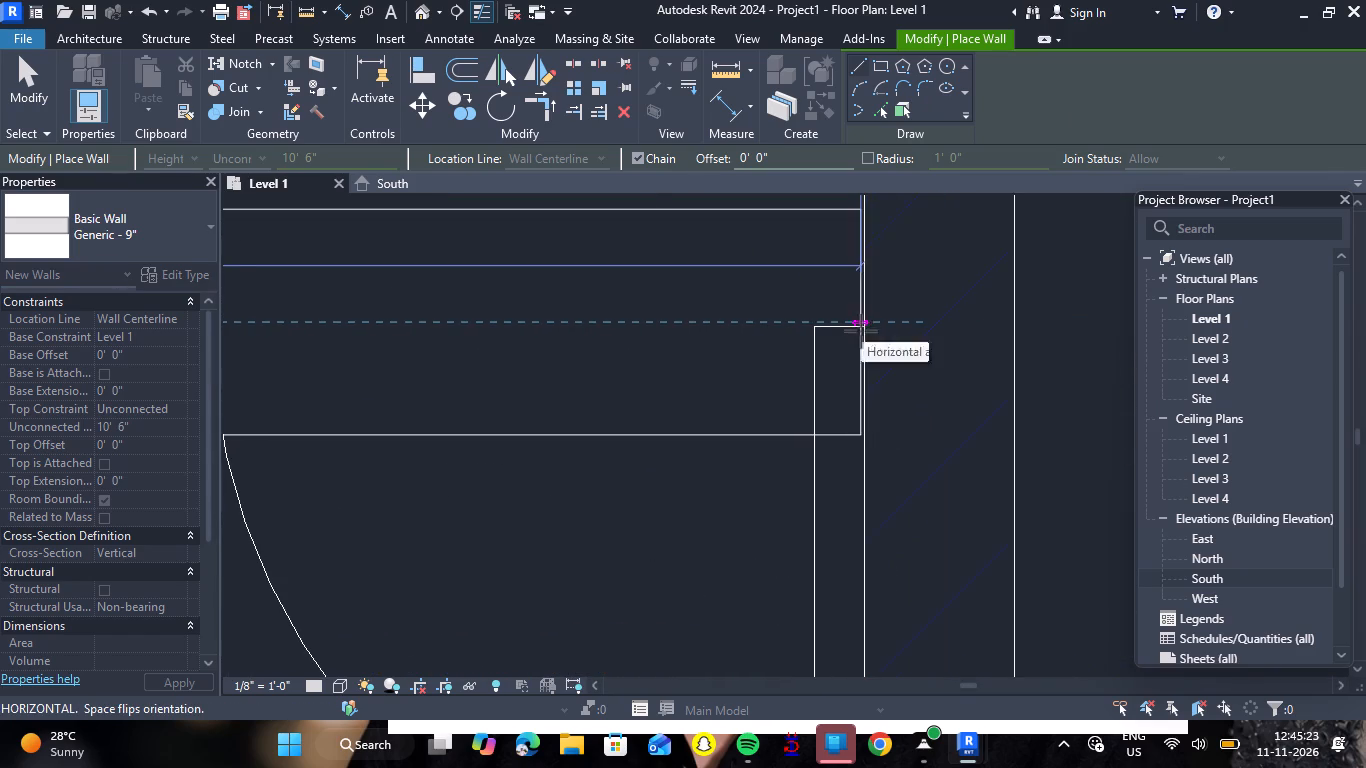
pyautogui.click(864, 324)
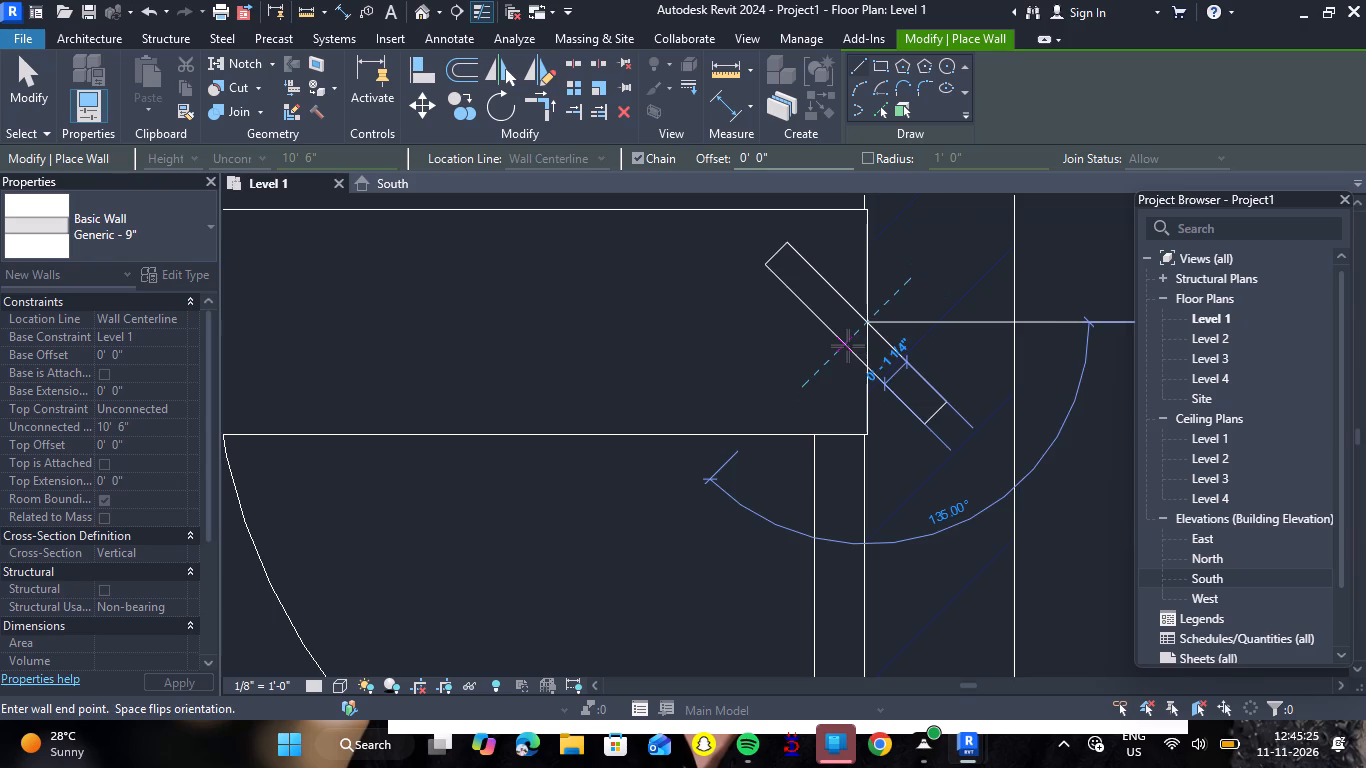
pyautogui.scroll(-13, 848, 346)
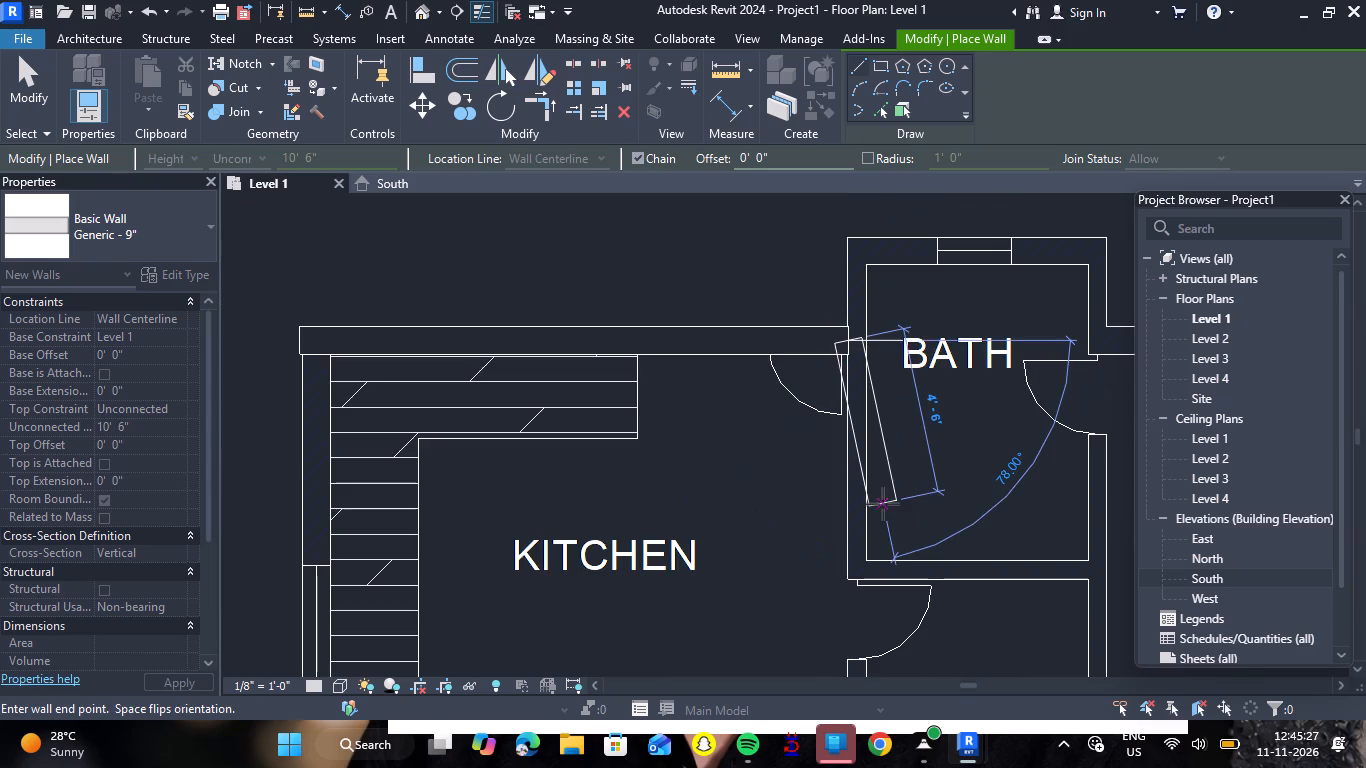
pyautogui.press('Escape')
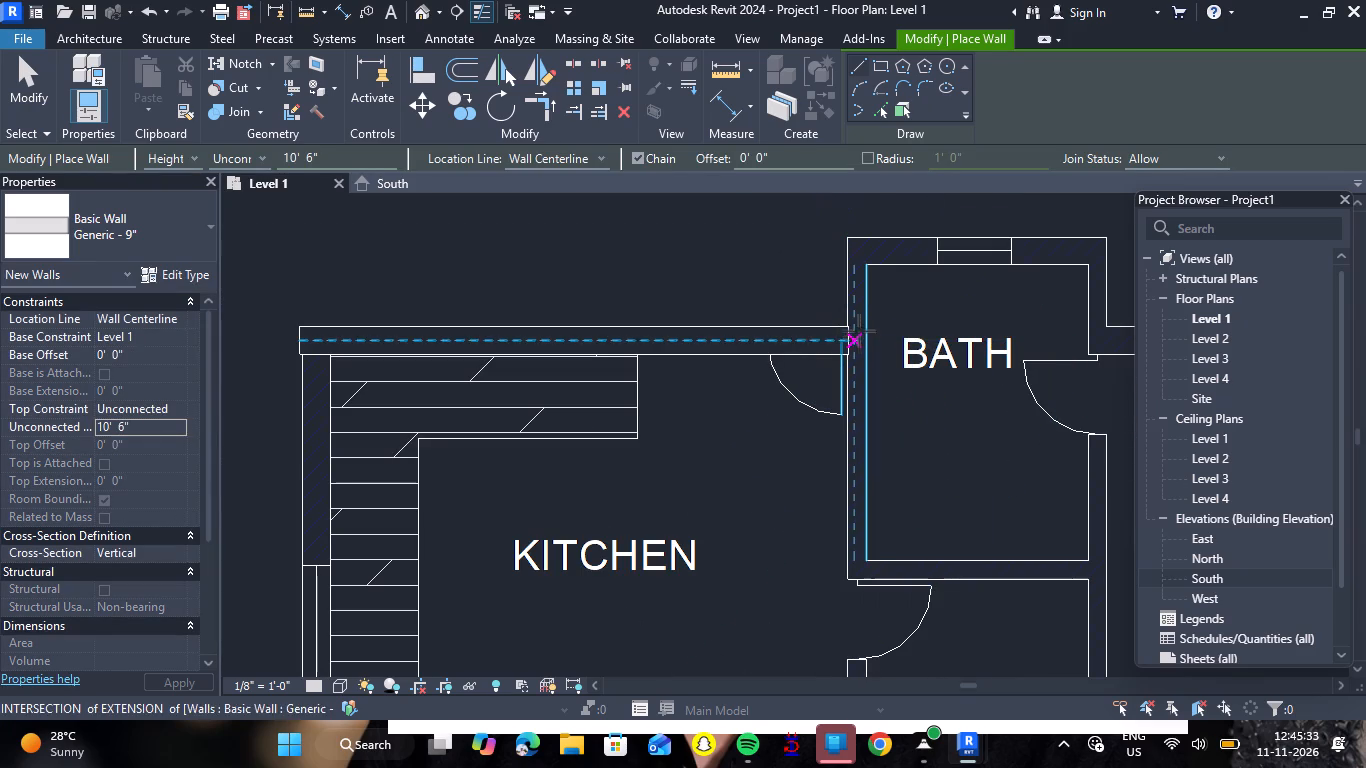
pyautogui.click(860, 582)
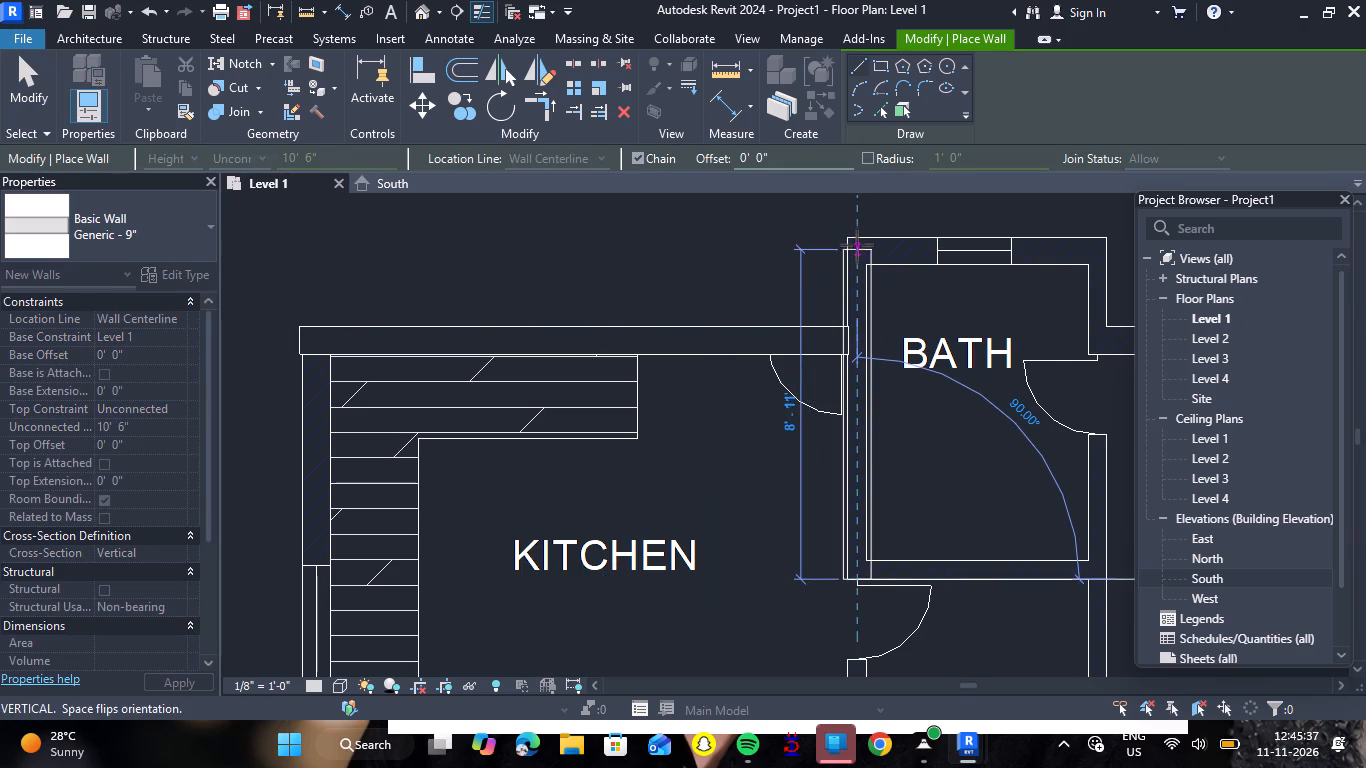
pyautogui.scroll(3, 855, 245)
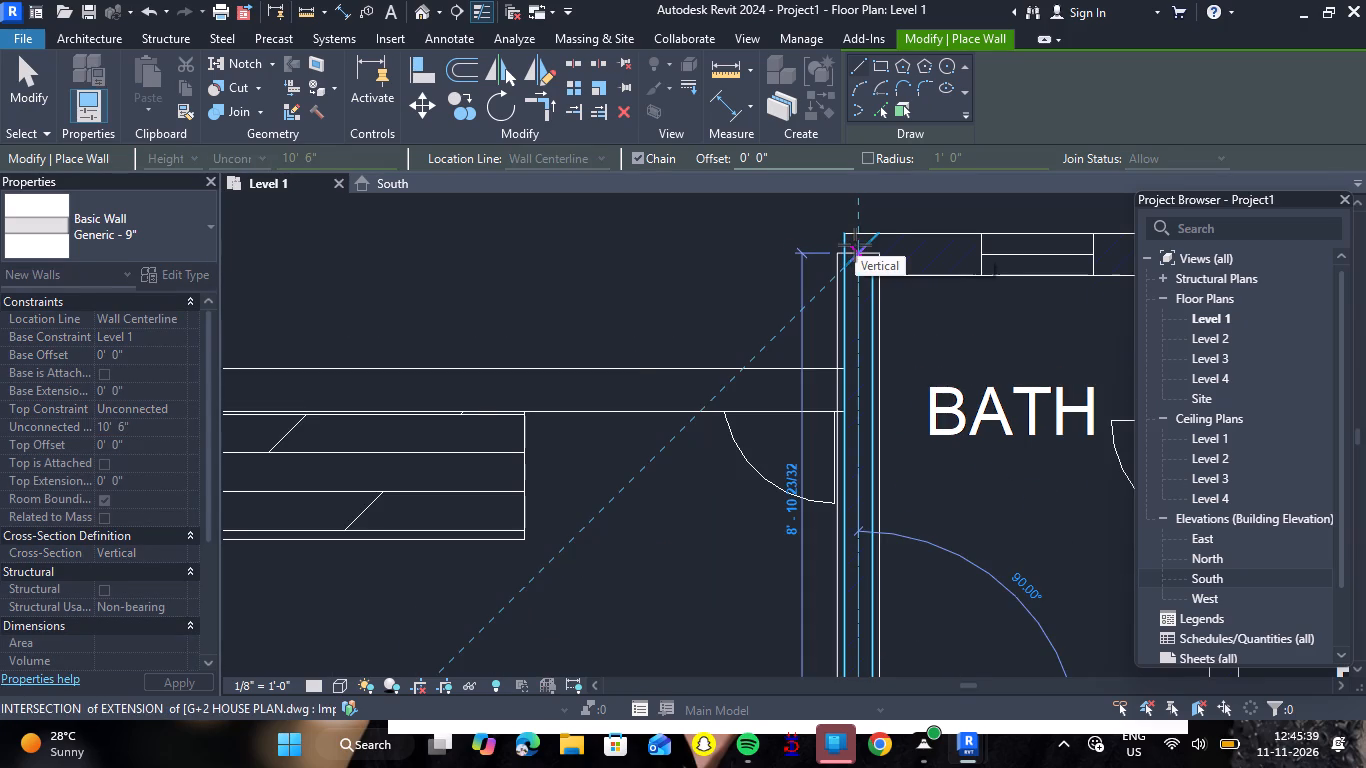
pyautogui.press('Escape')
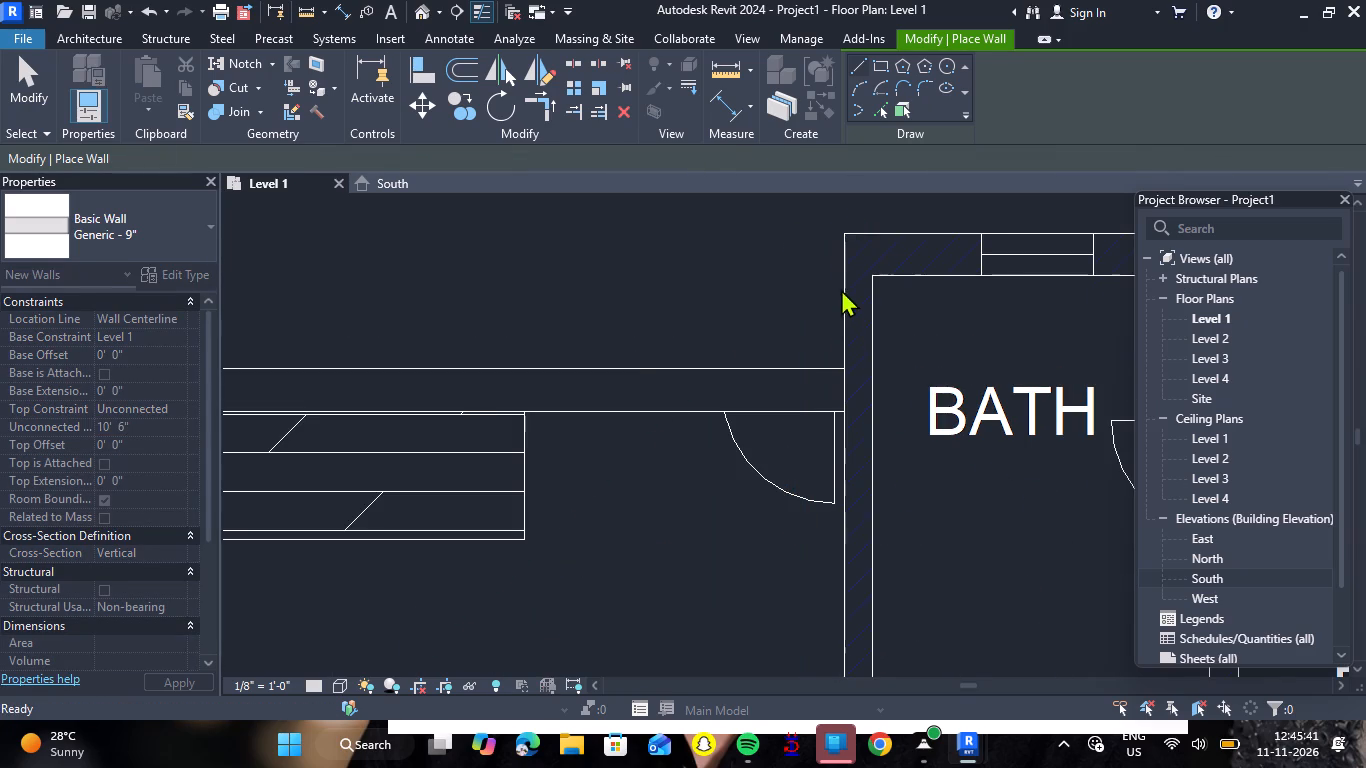
# Trace the upper exterior wall of the bath beside the kitchen with a Generic - 9" wall about 7' long.
pyautogui.click(847, 256)
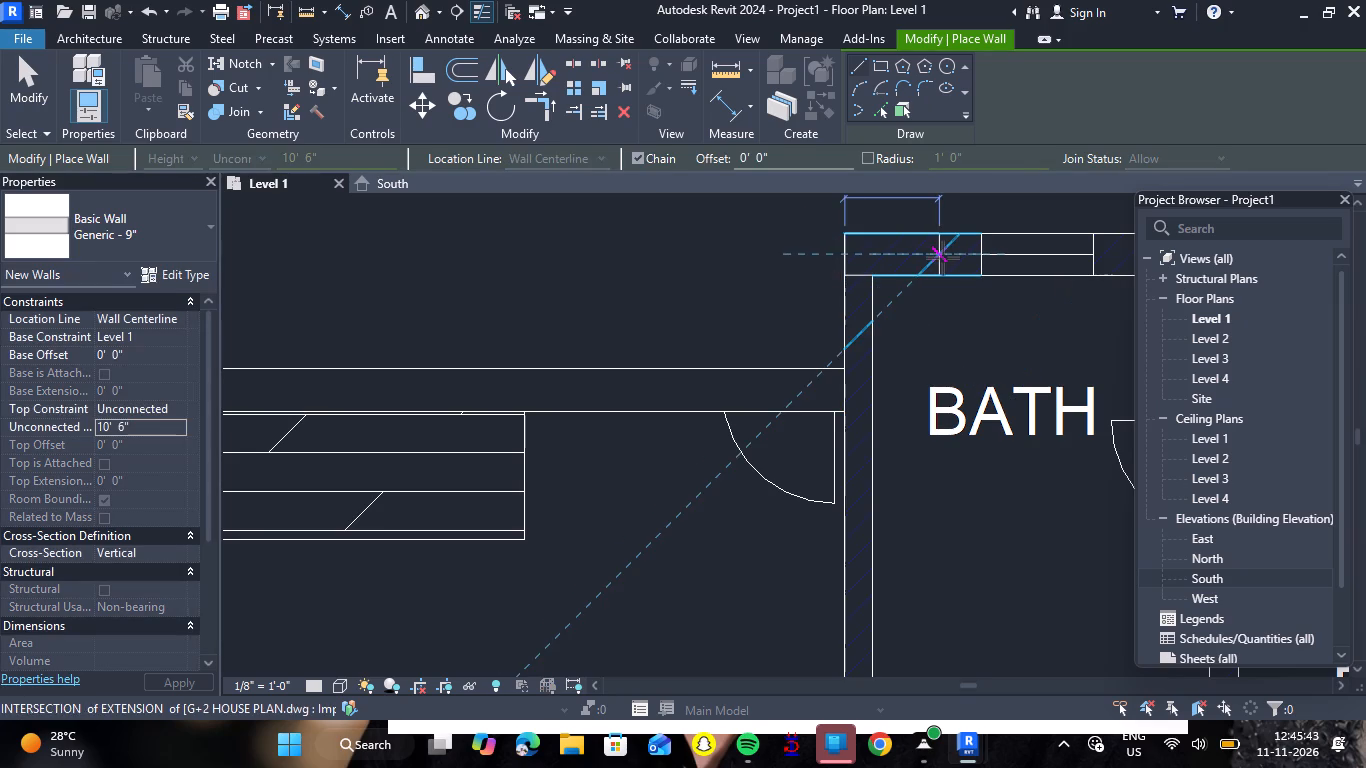
pyautogui.scroll(-5, 539, 468)
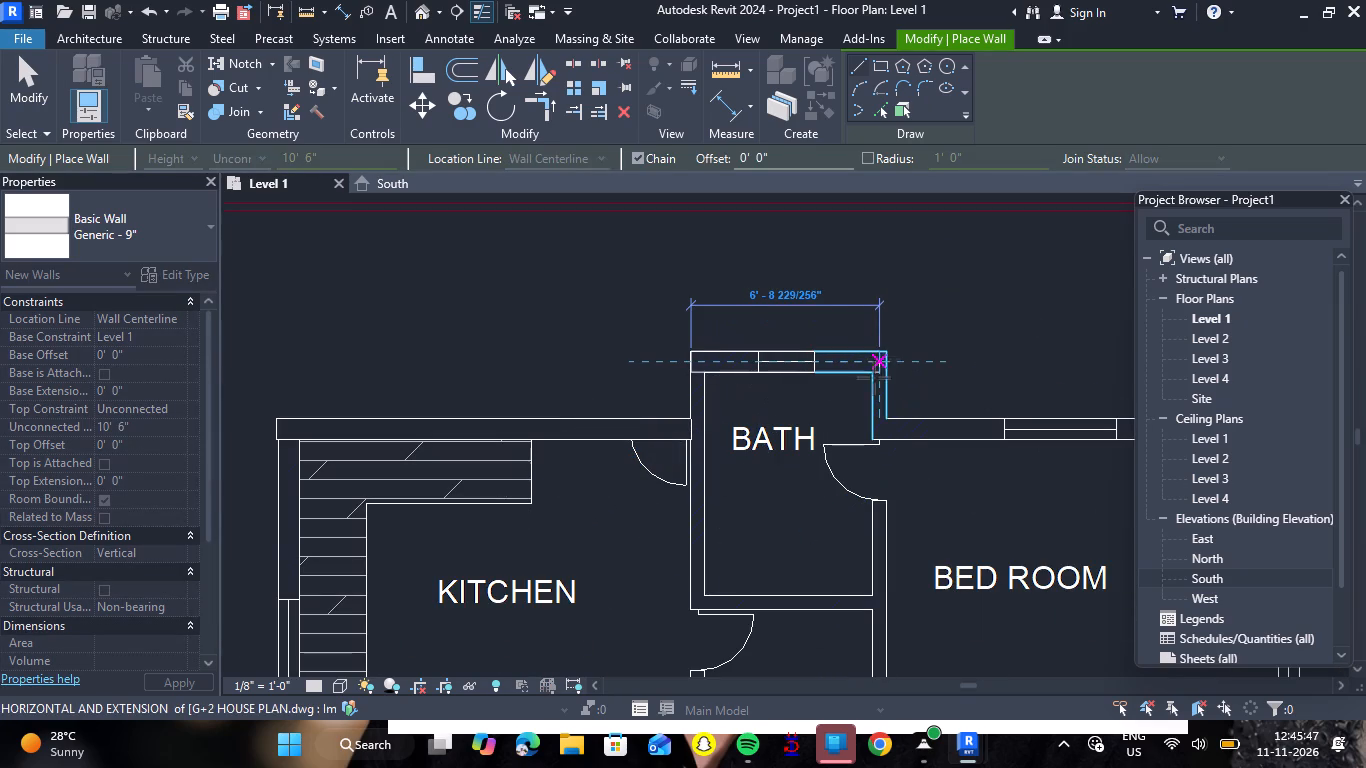
pyautogui.scroll(11, 890, 363)
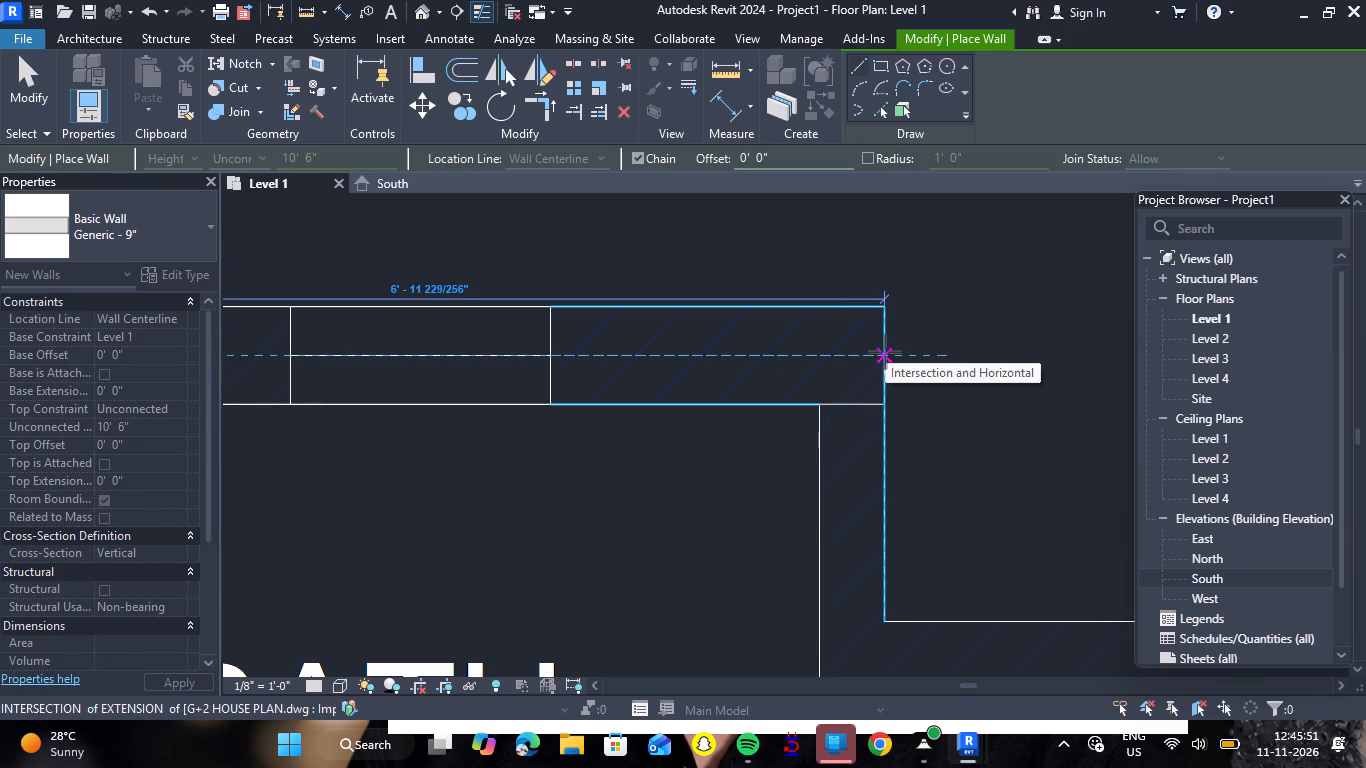
pyautogui.click(885, 352)
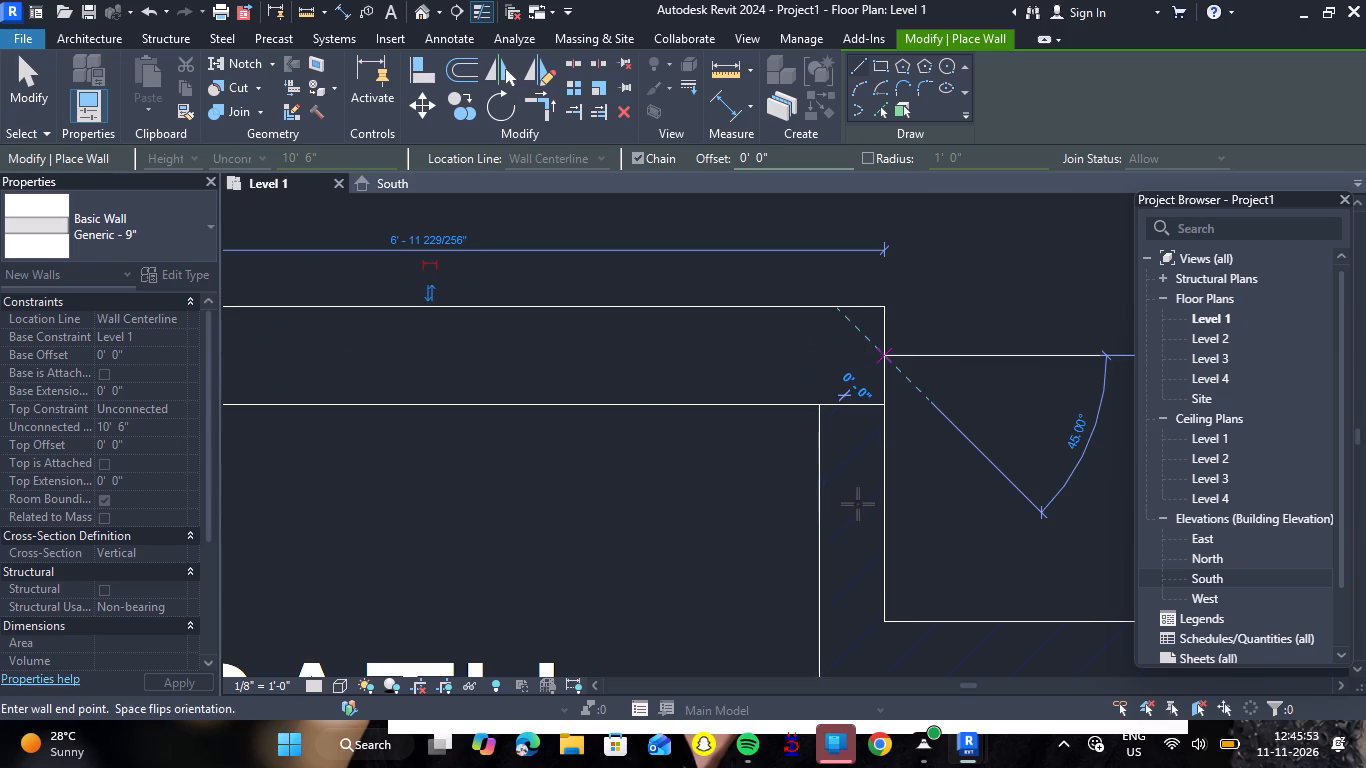
pyautogui.press('Escape')
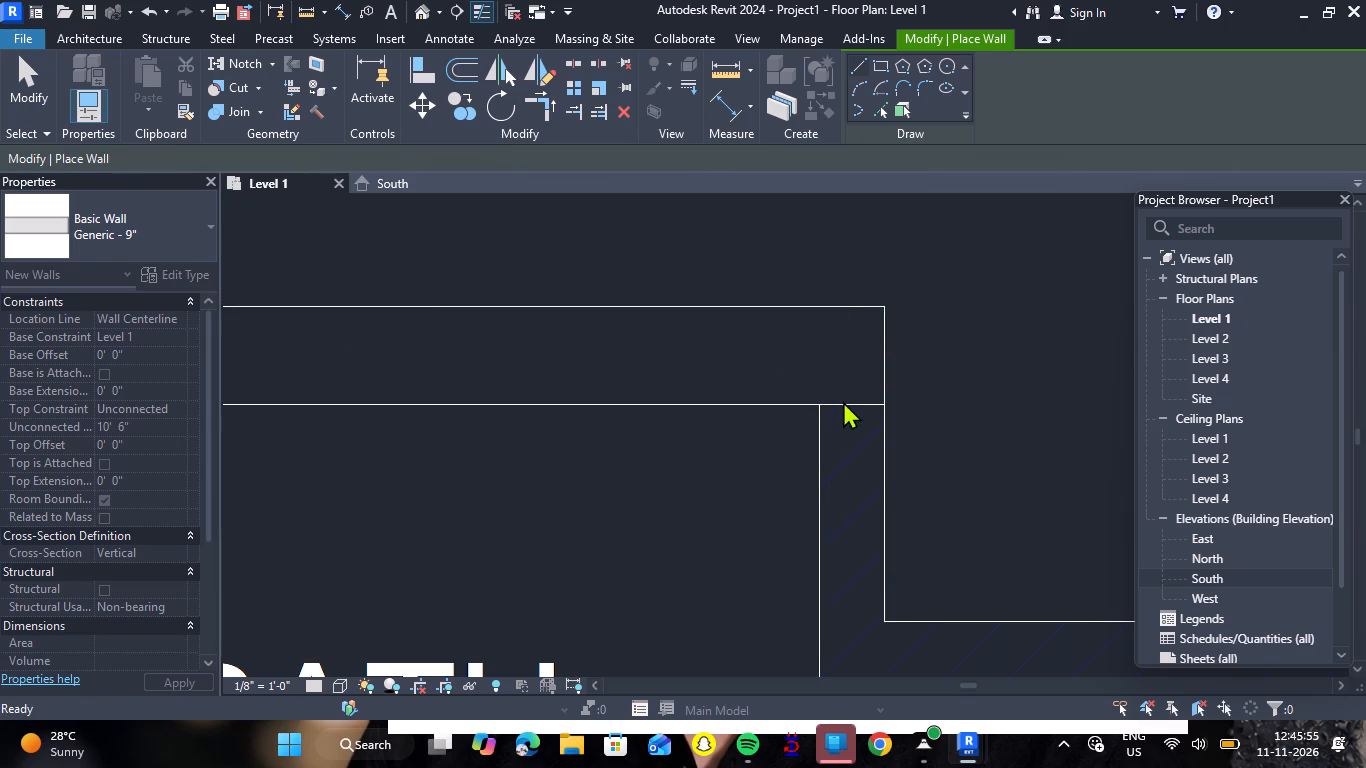
pyautogui.click(843, 405)
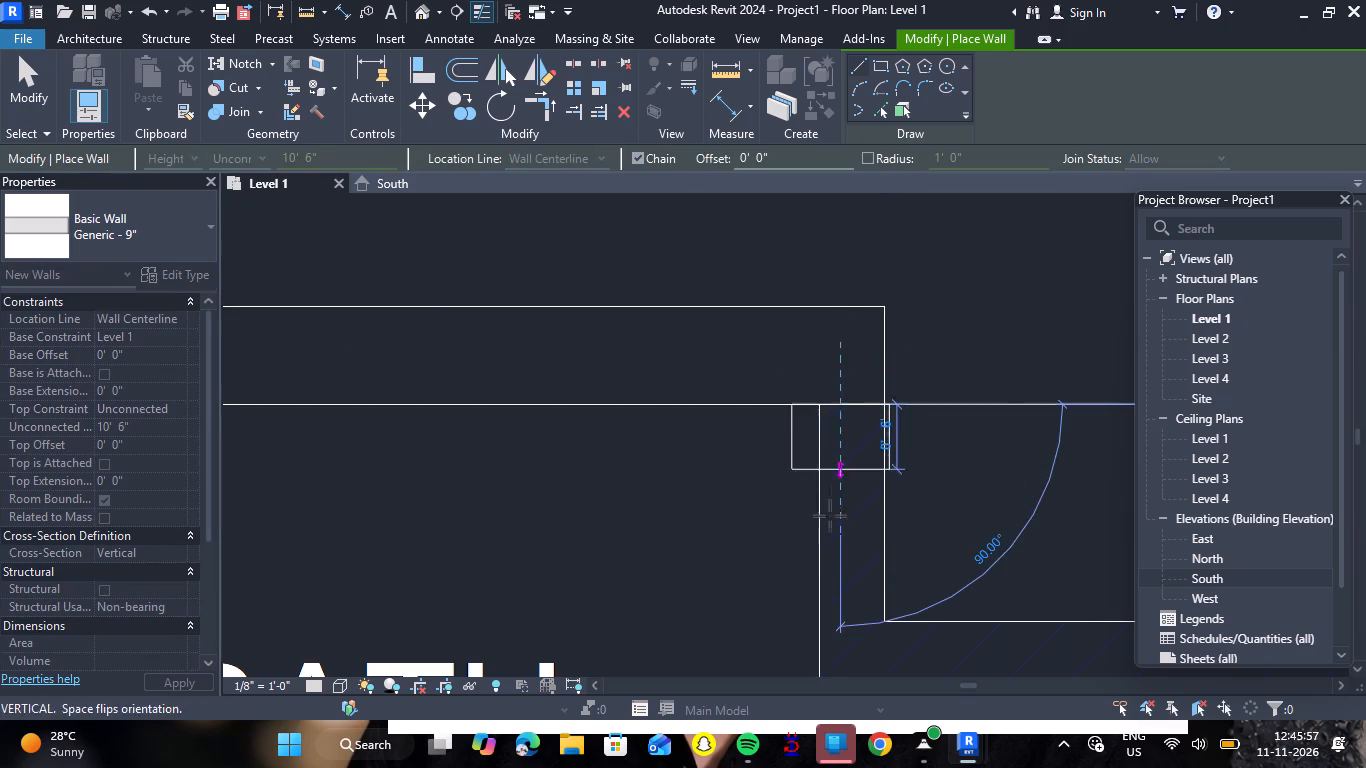
pyautogui.press('Escape')
# Trace the bedroom's upper exterior wall from the bath's outer face to the far corner with a 14' 9" Generic - 9" wall.
pyautogui.scroll(-5, 907, 384)
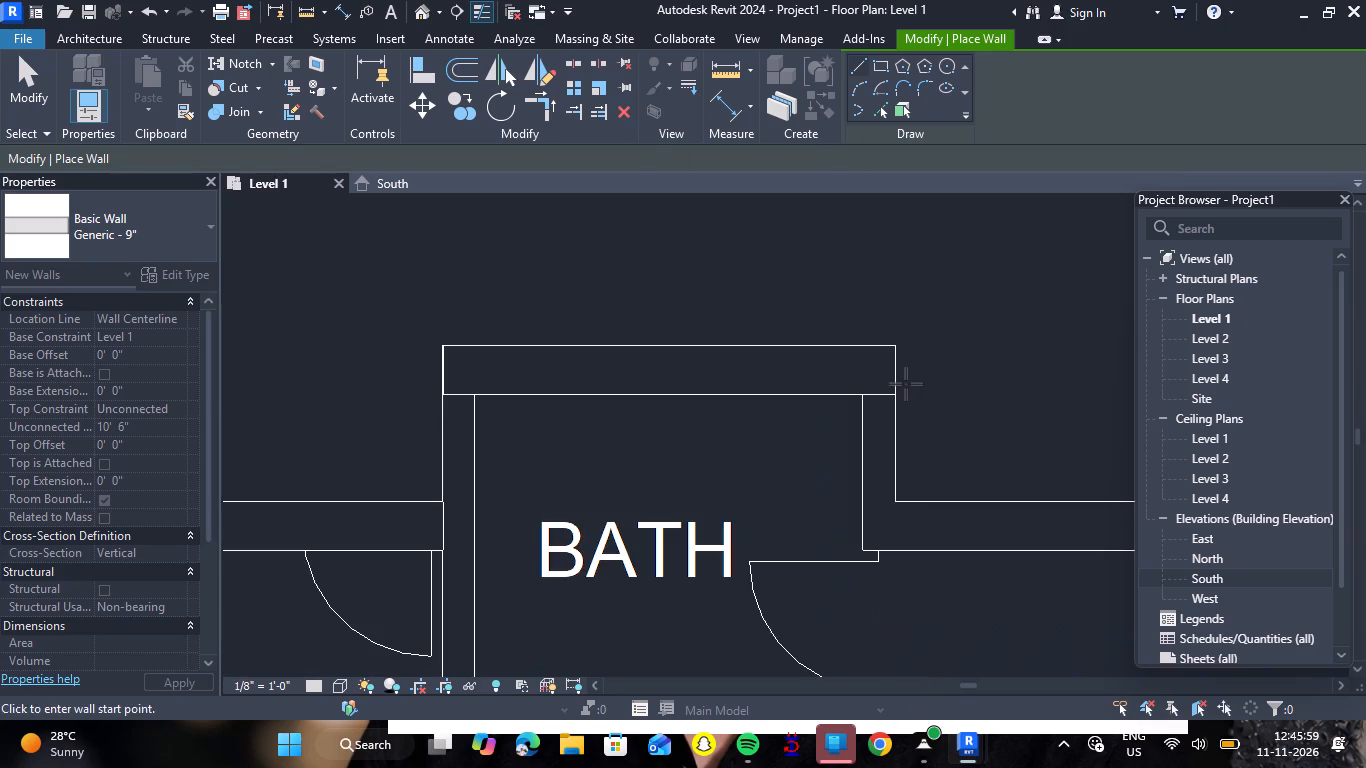
pyautogui.scroll(-13, 926, 377)
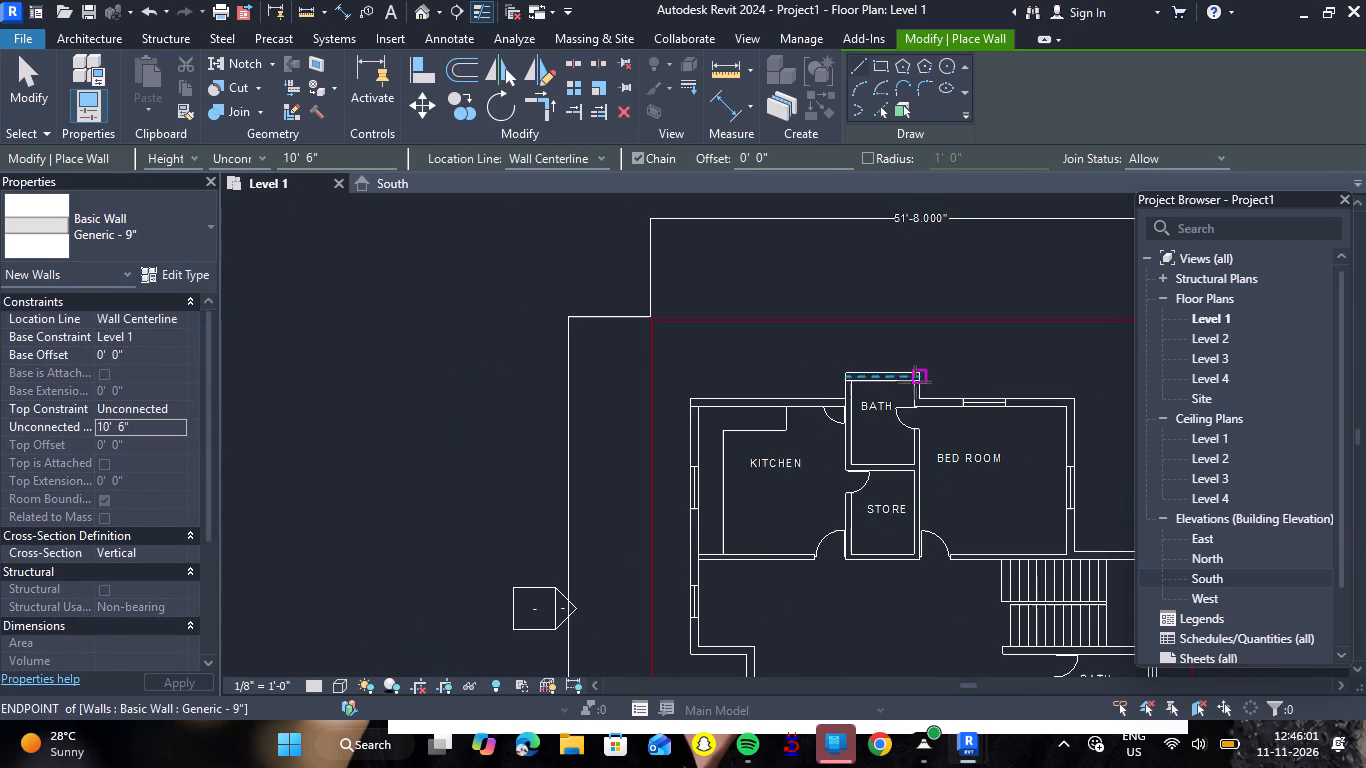
pyautogui.scroll(5, 1115, 432)
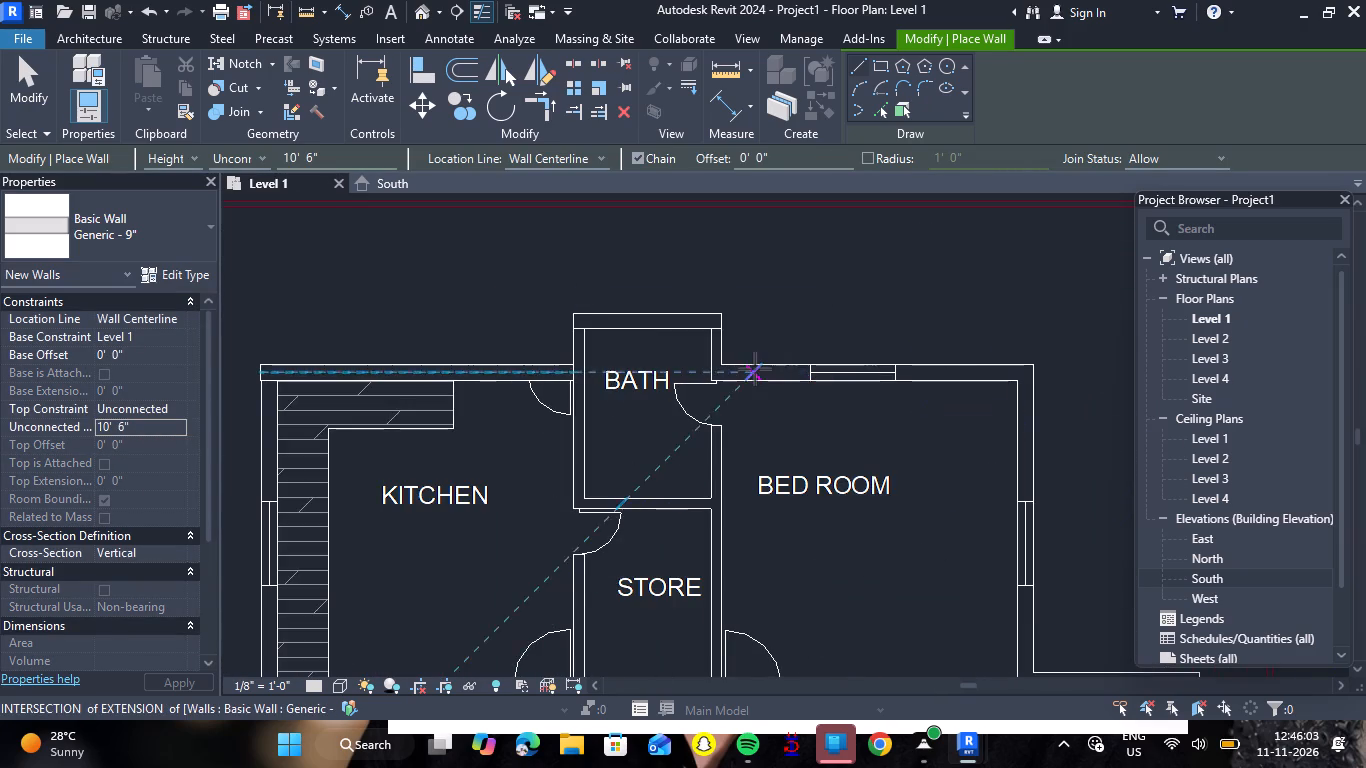
pyautogui.scroll(5, 755, 369)
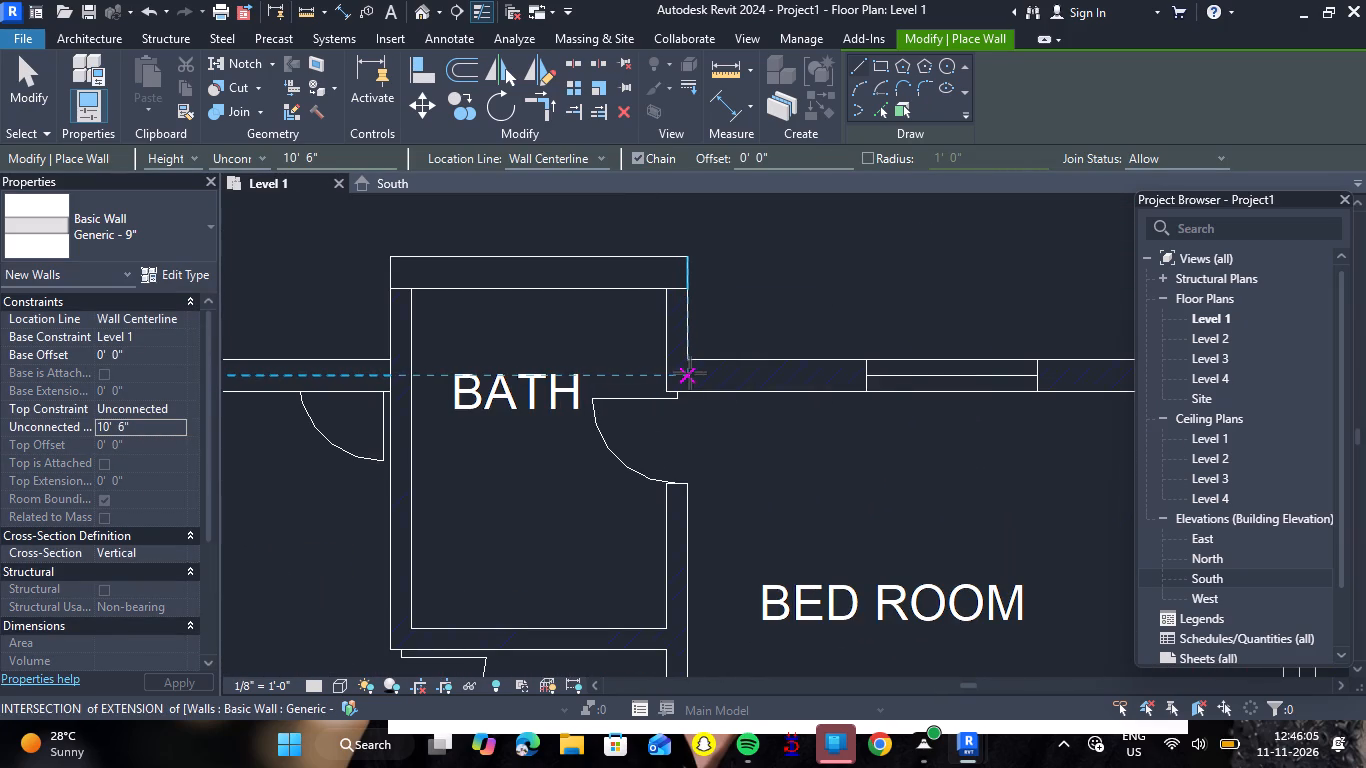
pyautogui.click(690, 373)
pyautogui.scroll(-5, 916, 377)
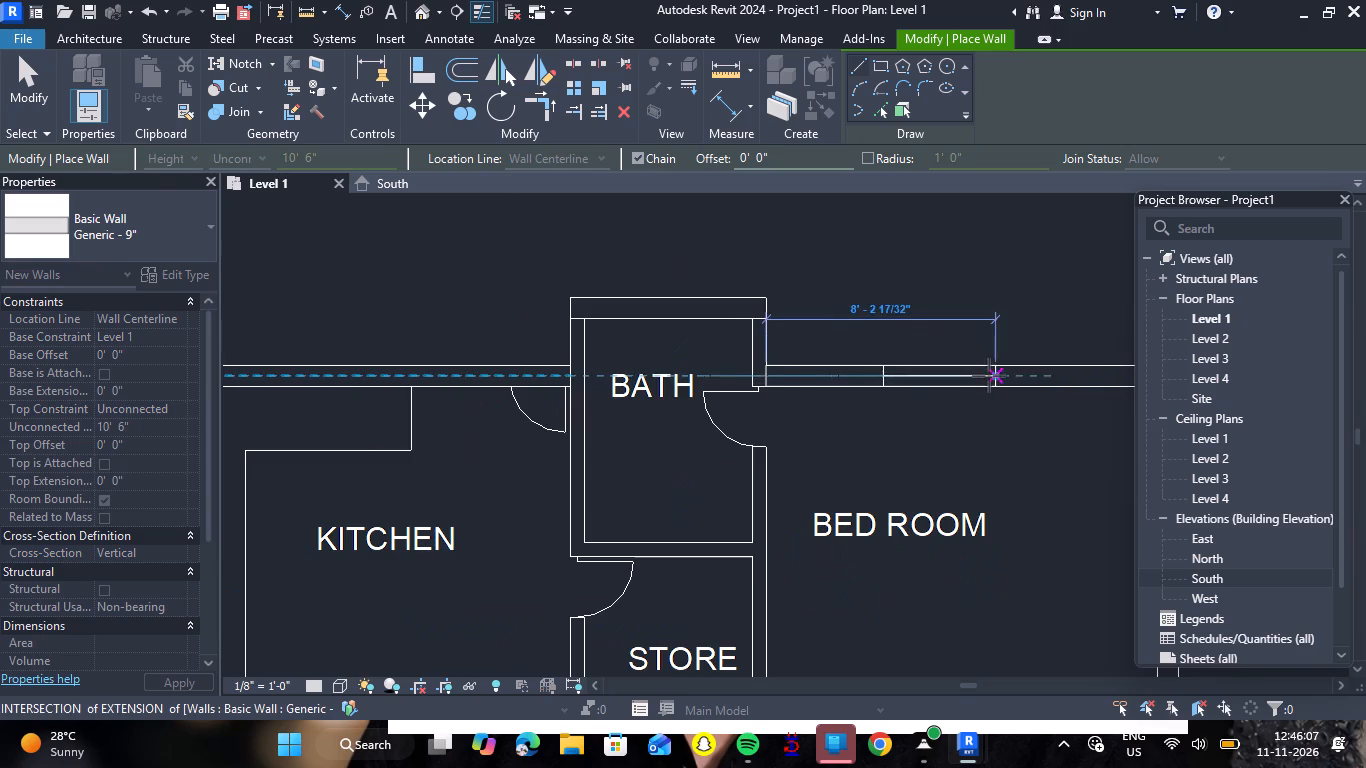
pyautogui.scroll(-2, 989, 376)
pyautogui.scroll(7, 1104, 379)
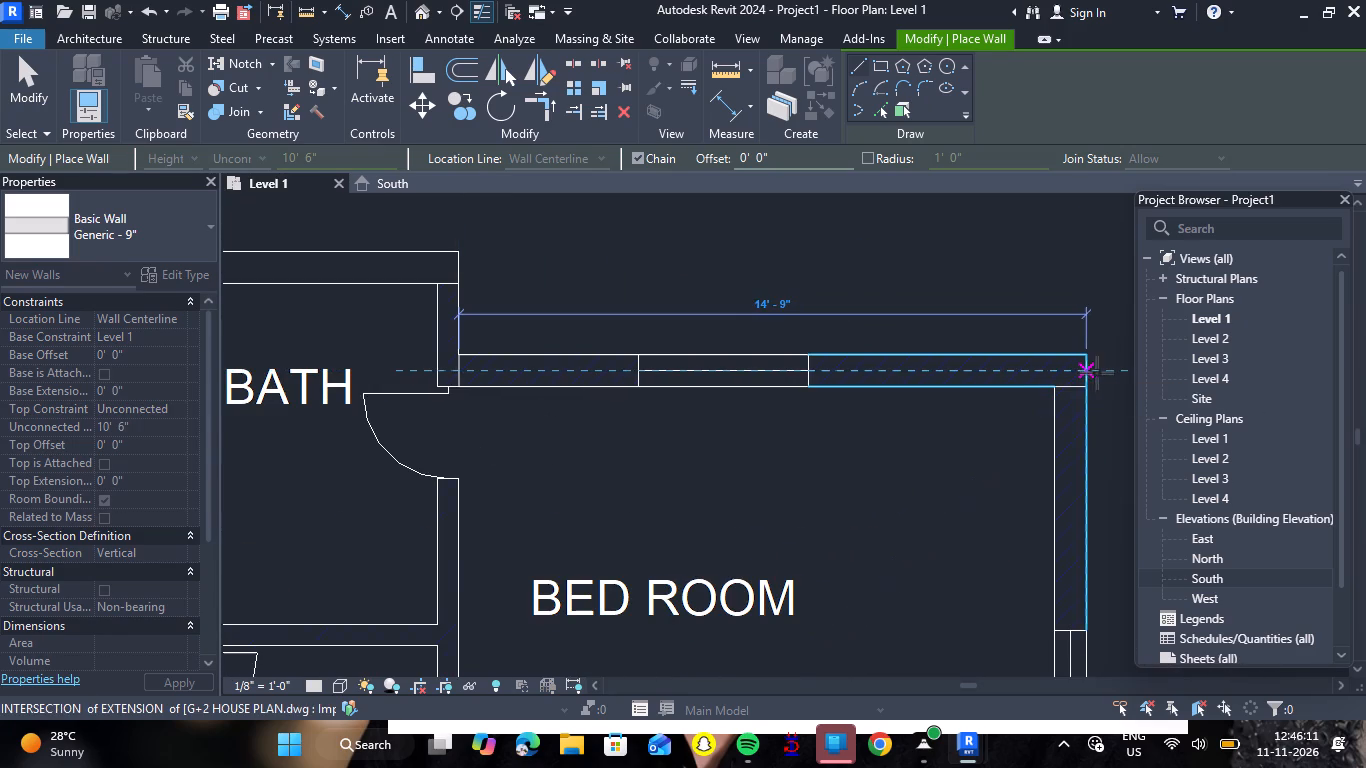
pyautogui.click(1092, 373)
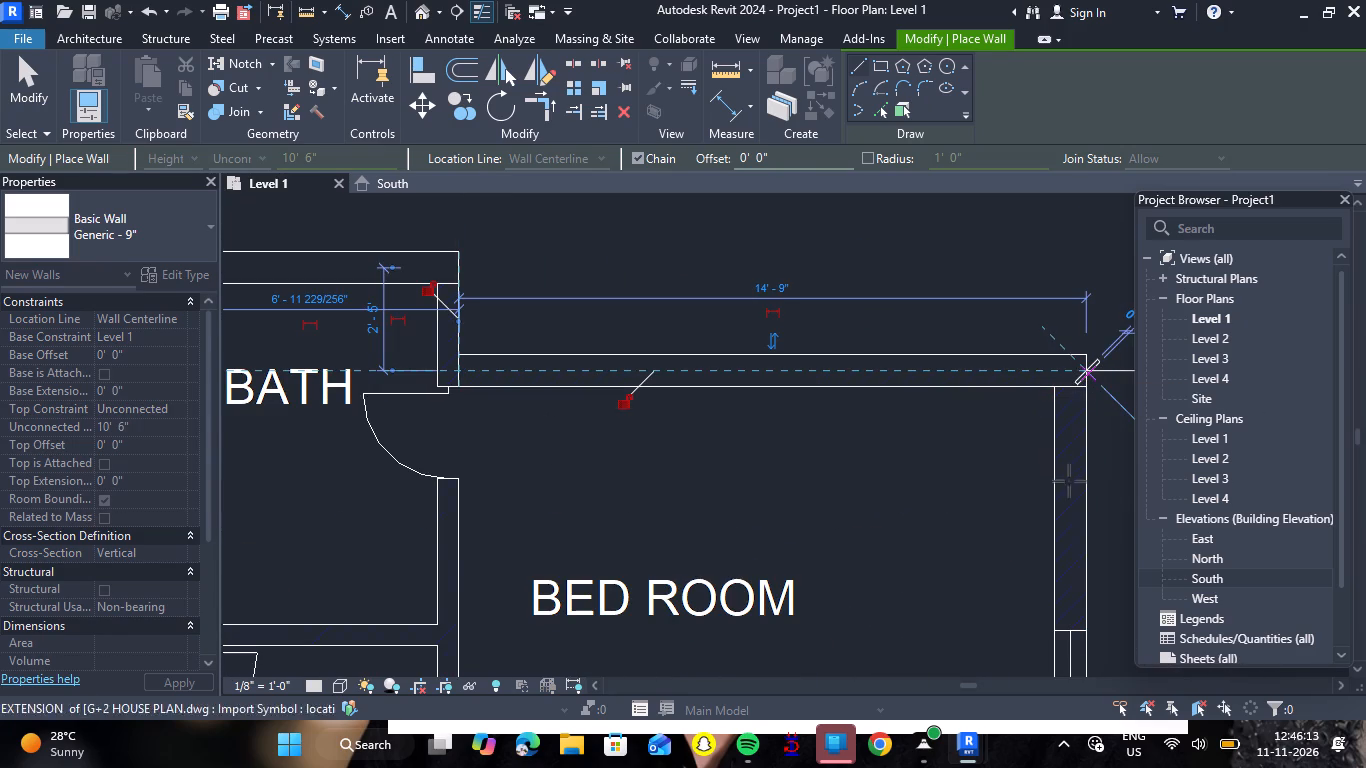
pyautogui.press('Escape')
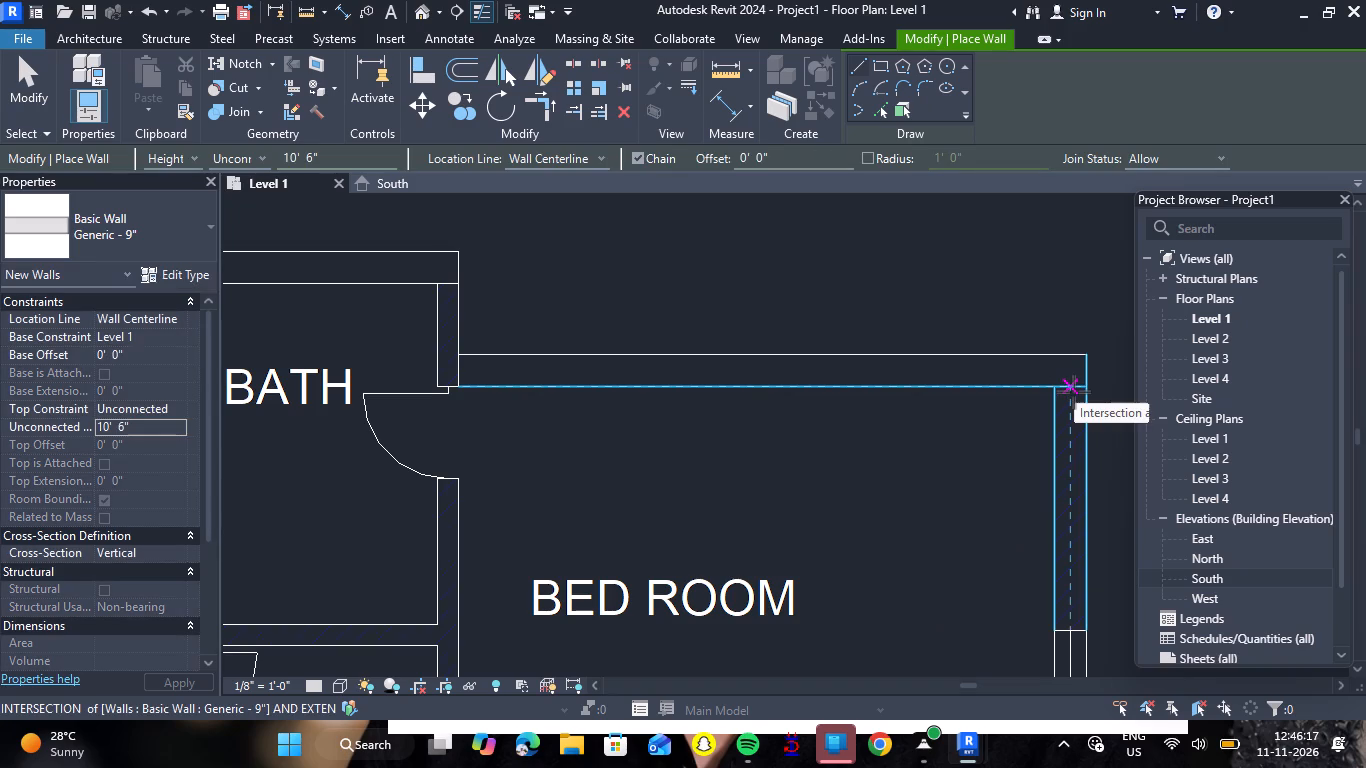
# Trace the bedroom's outer side wall from the upper wall down to the staircase with a Generic - 9" wall about 14' 6" long.
pyautogui.click(1069, 387)
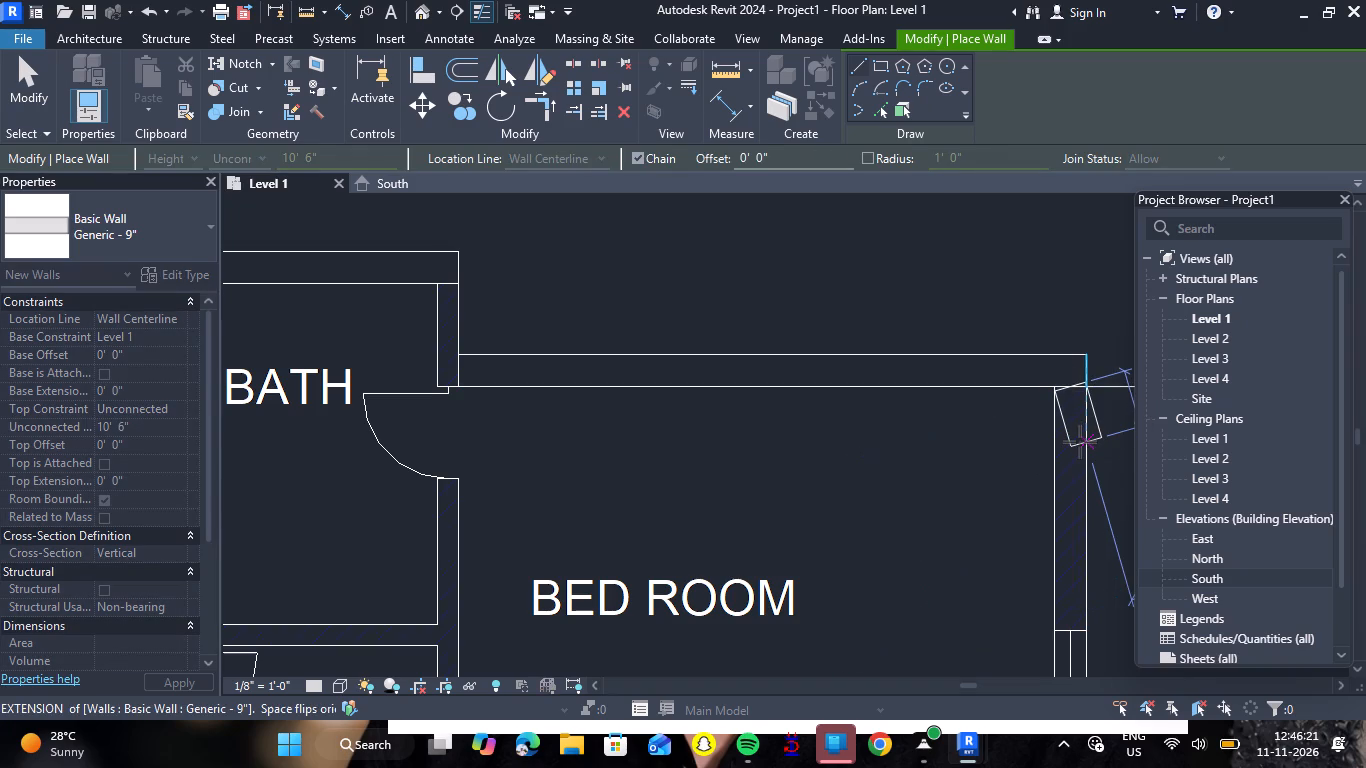
pyautogui.scroll(-6, 1080, 442)
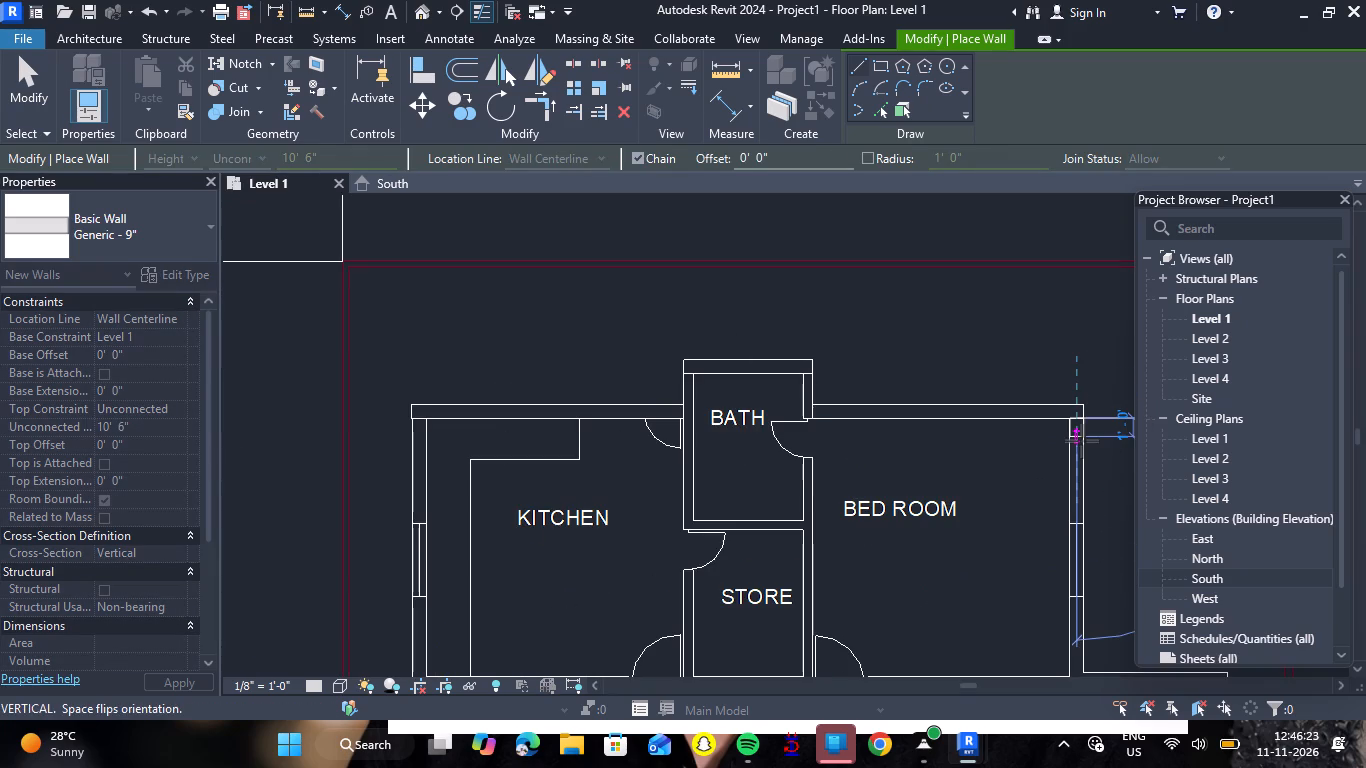
pyautogui.scroll(-3, 1076, 443)
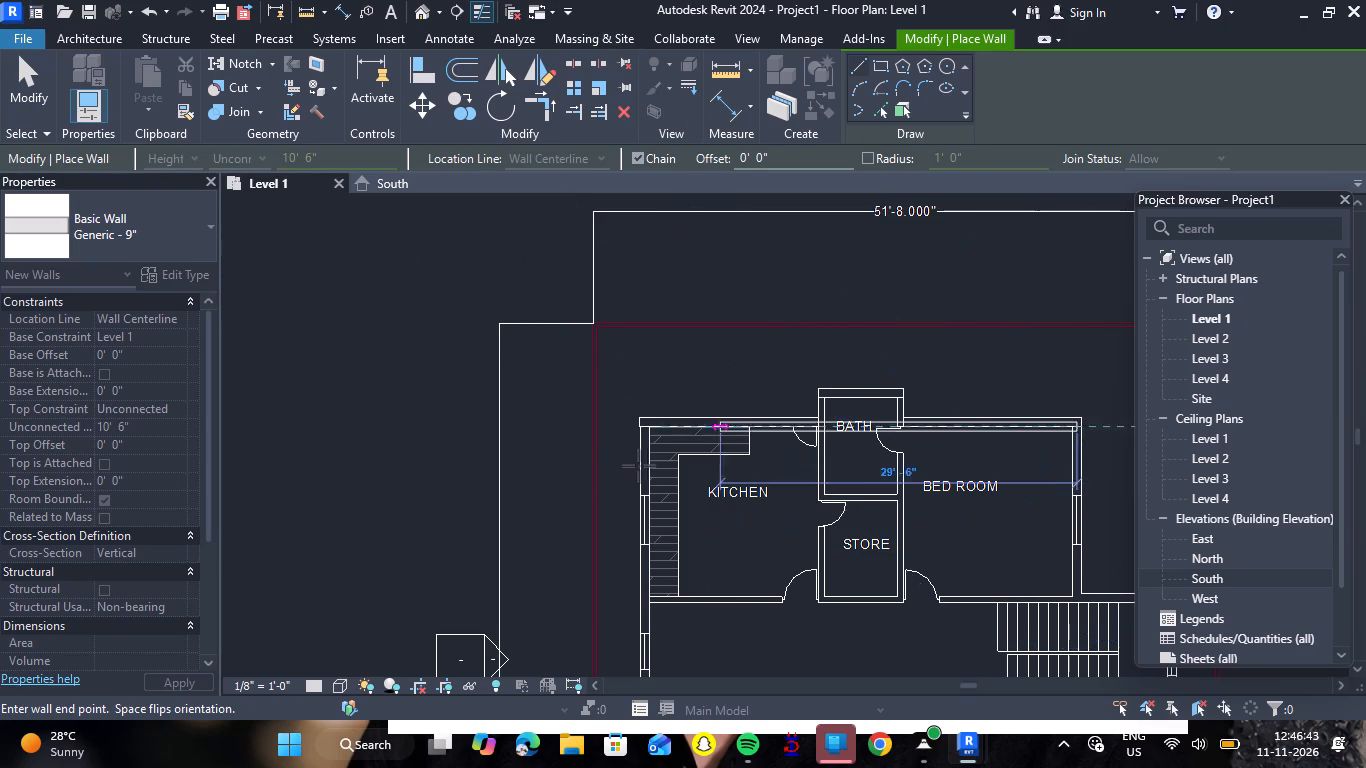
pyautogui.scroll(-6, 463, 439)
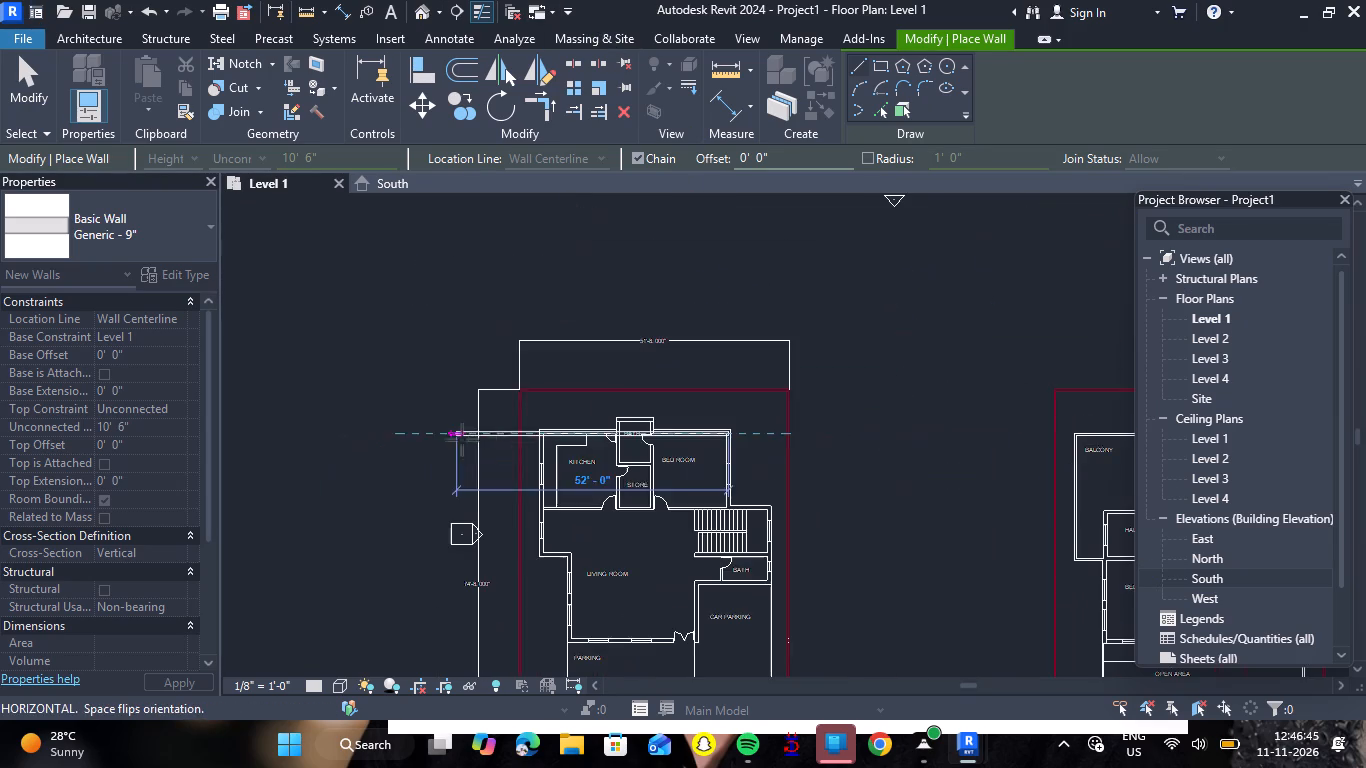
pyautogui.scroll(10, 744, 512)
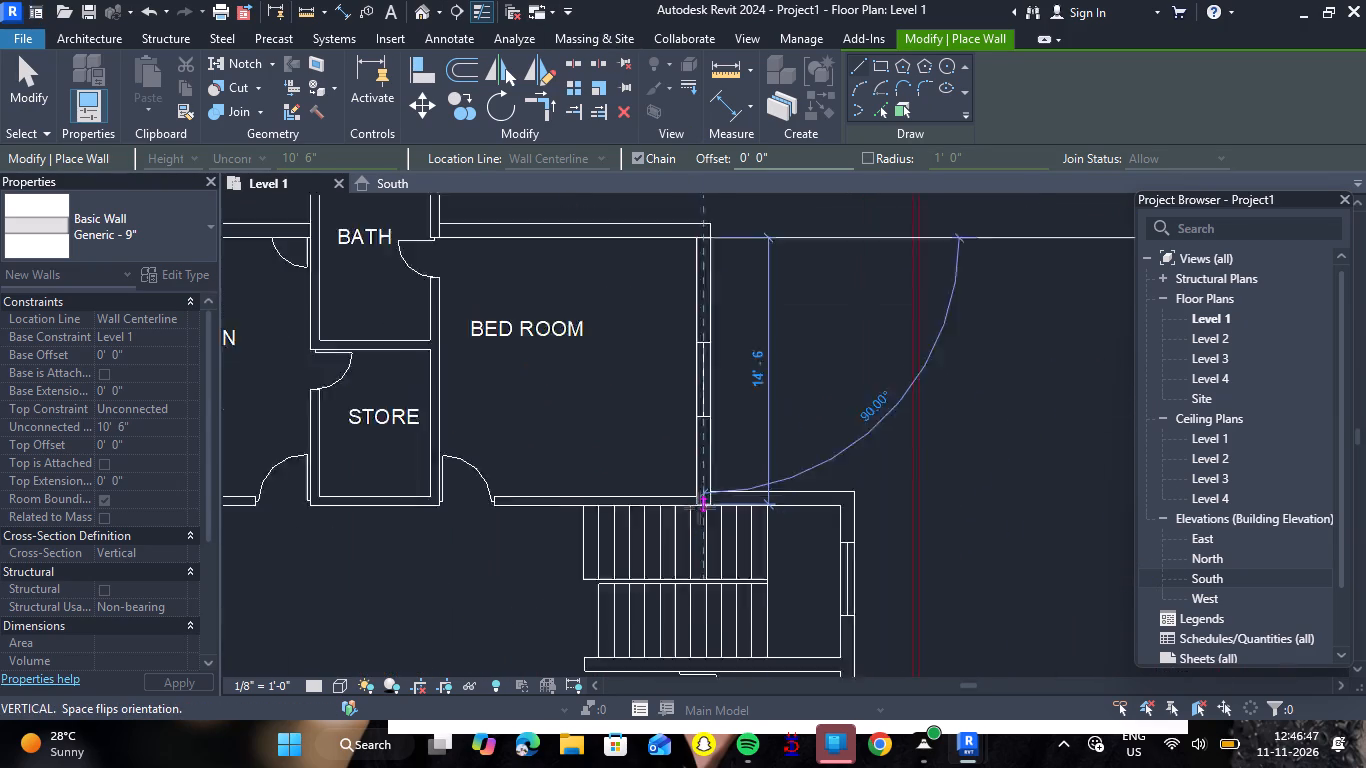
pyautogui.scroll(9, 699, 508)
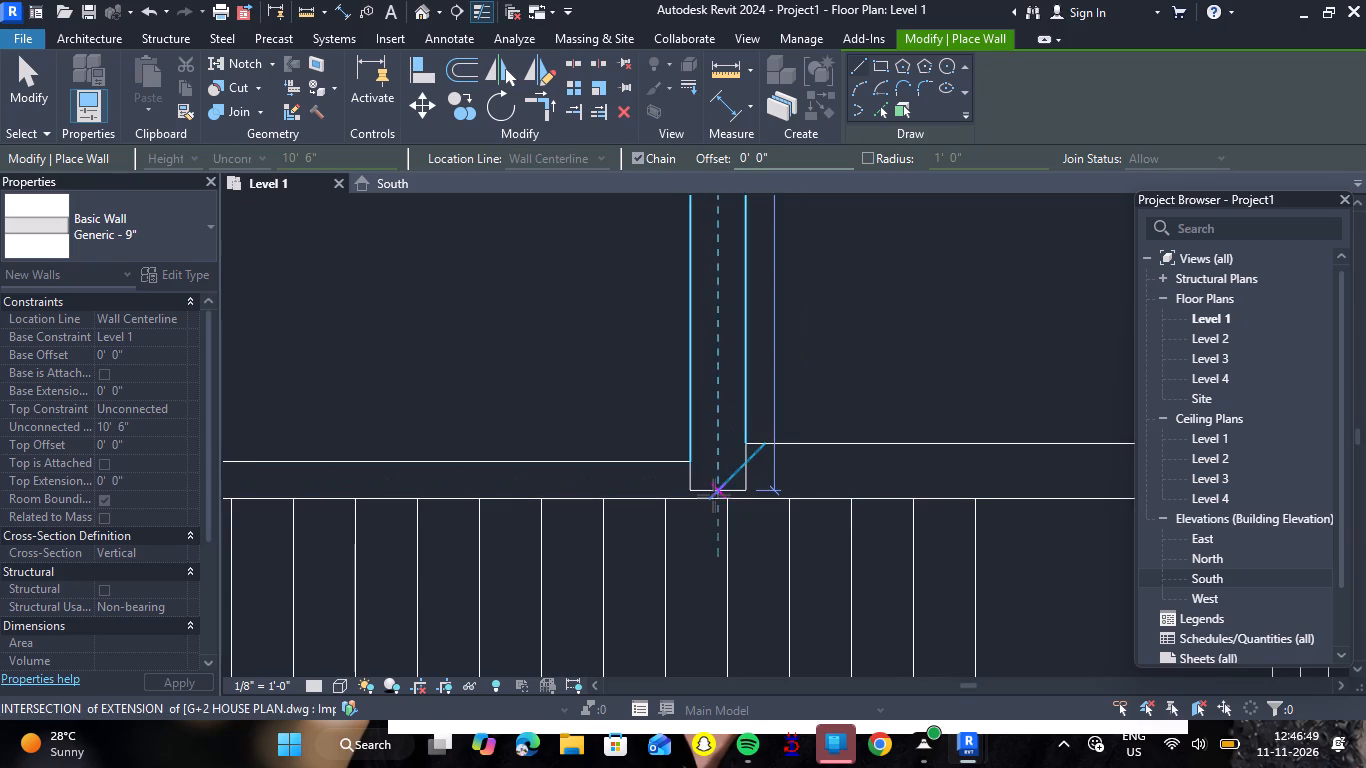
pyautogui.click(719, 501)
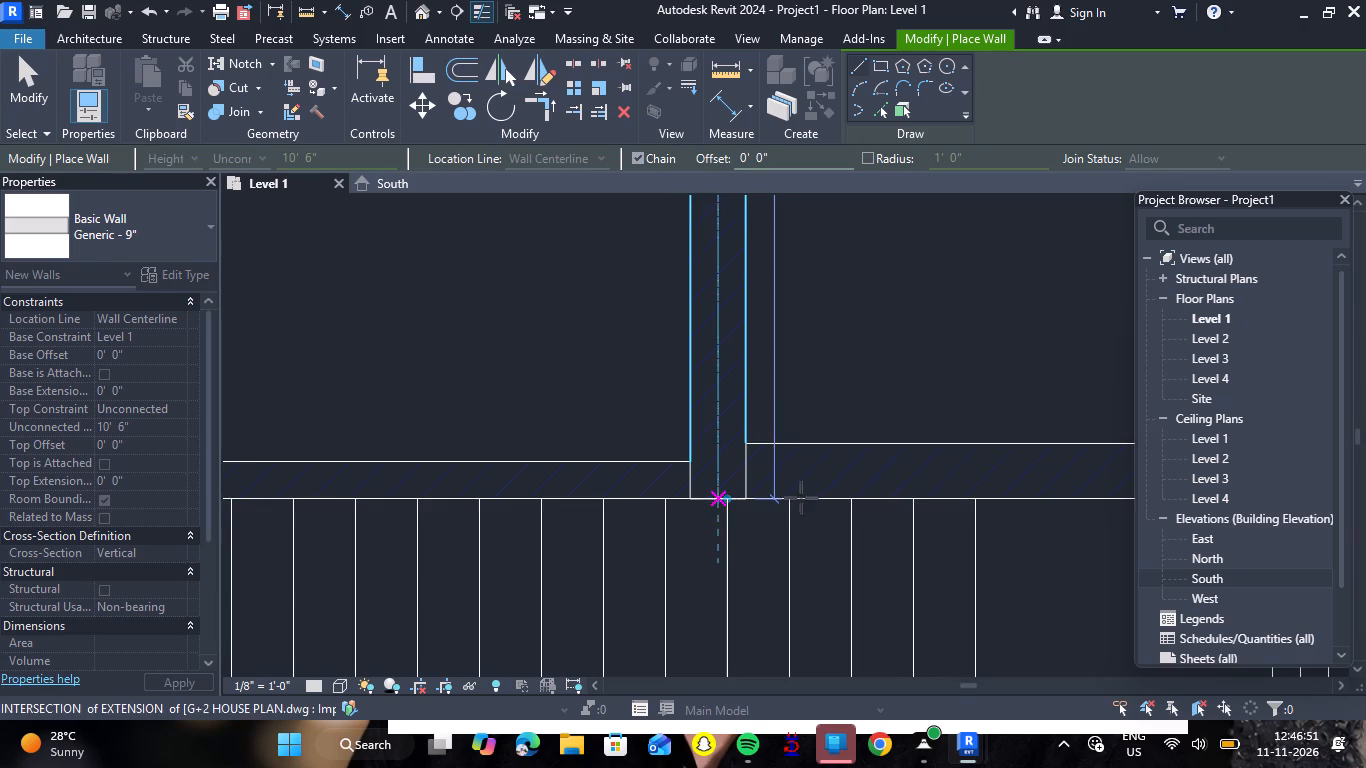
pyautogui.press('Escape')
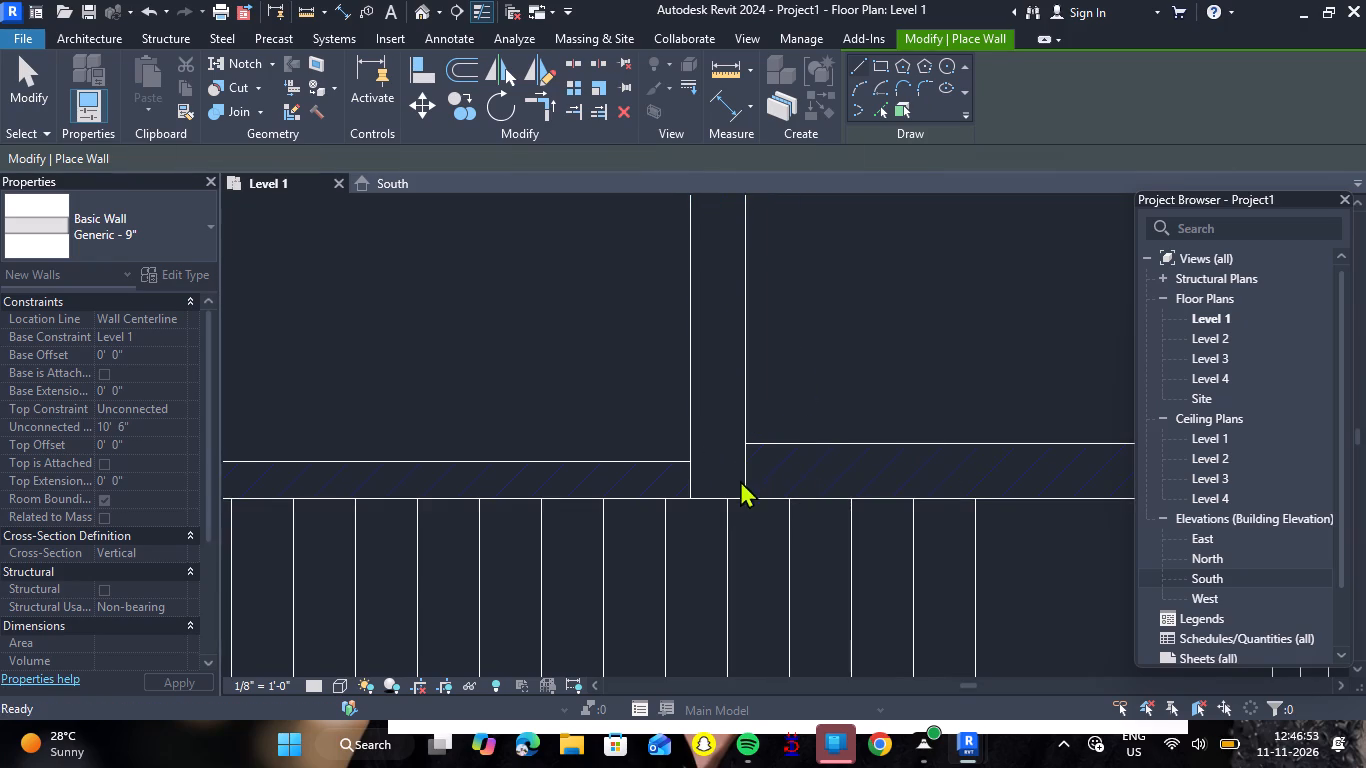
# Trace the exterior wall above the staircase from the bedroom's outer side wall to the outer corner with a 7' 10" Generic - 9" wall.
pyautogui.click(748, 473)
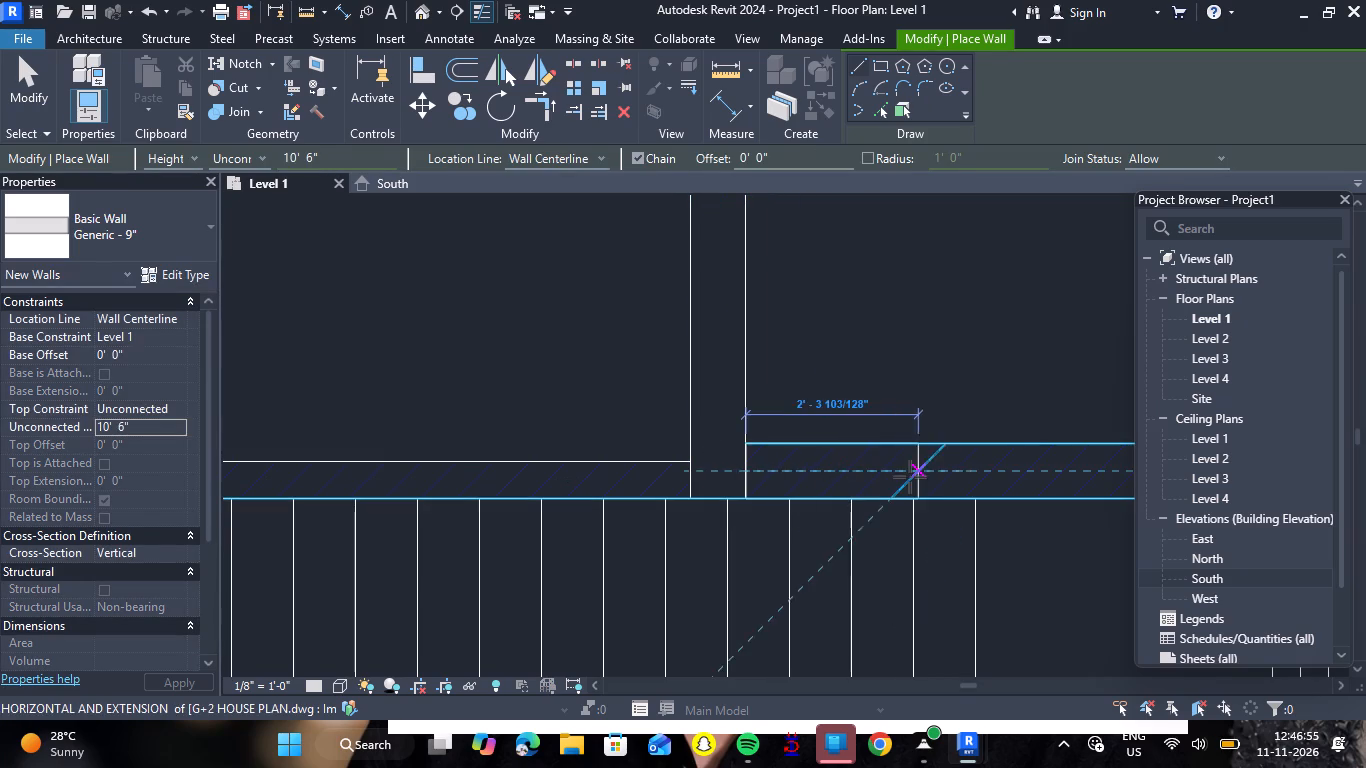
pyautogui.scroll(-7, 910, 477)
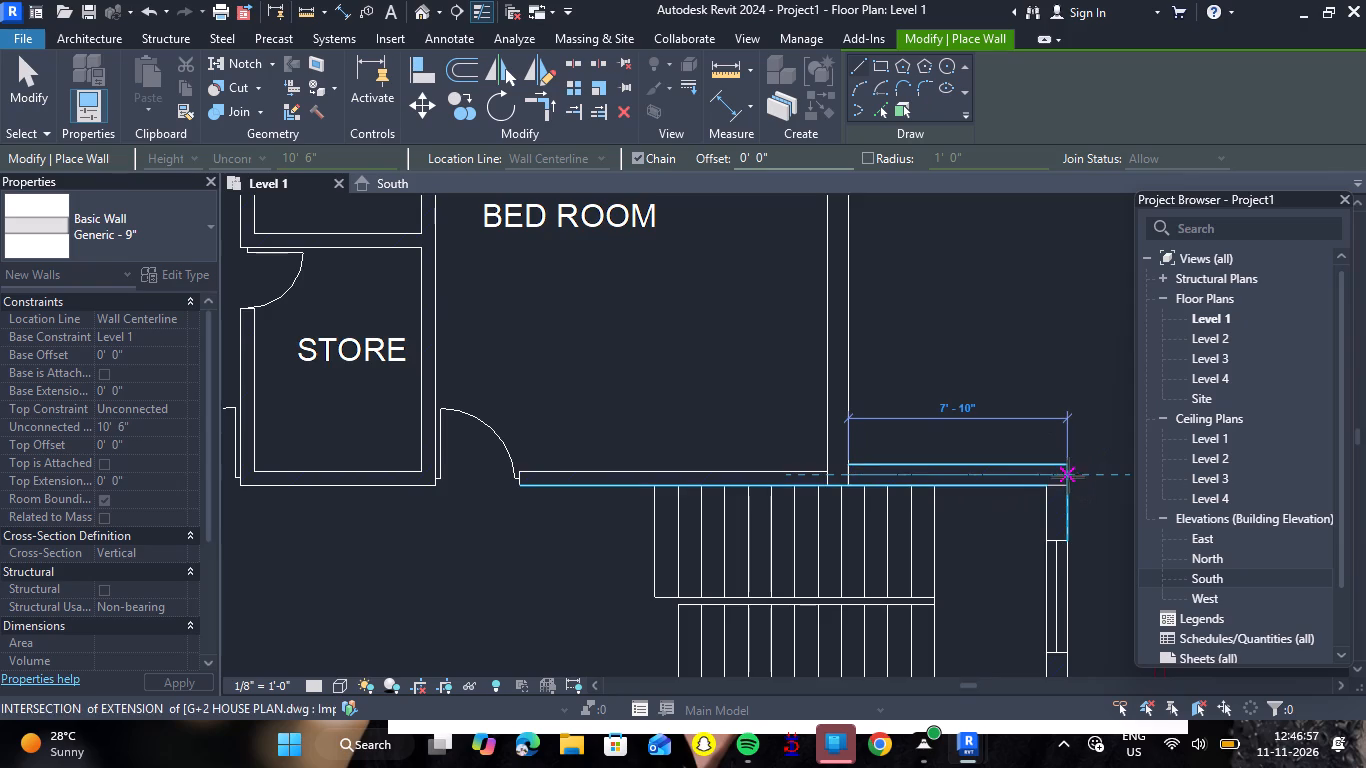
pyautogui.scroll(14, 1067, 477)
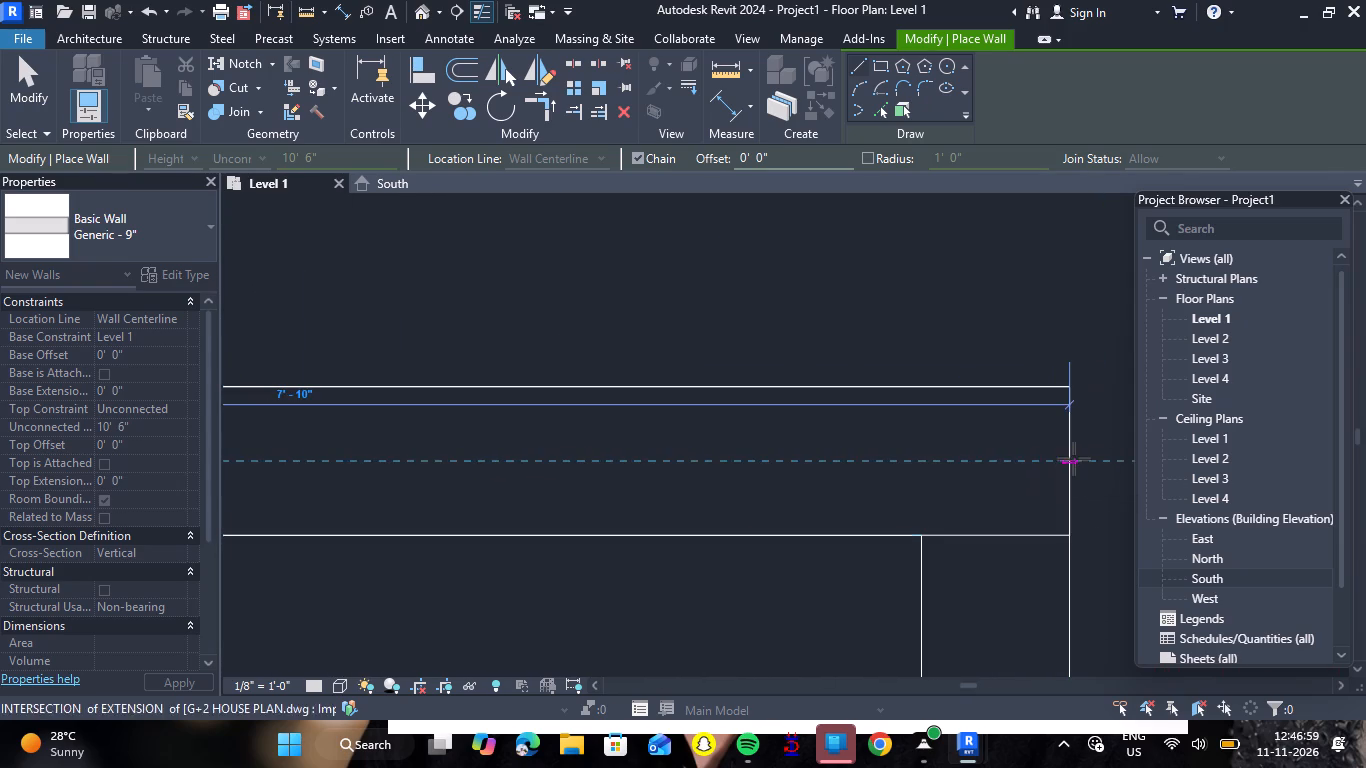
pyautogui.click(1068, 462)
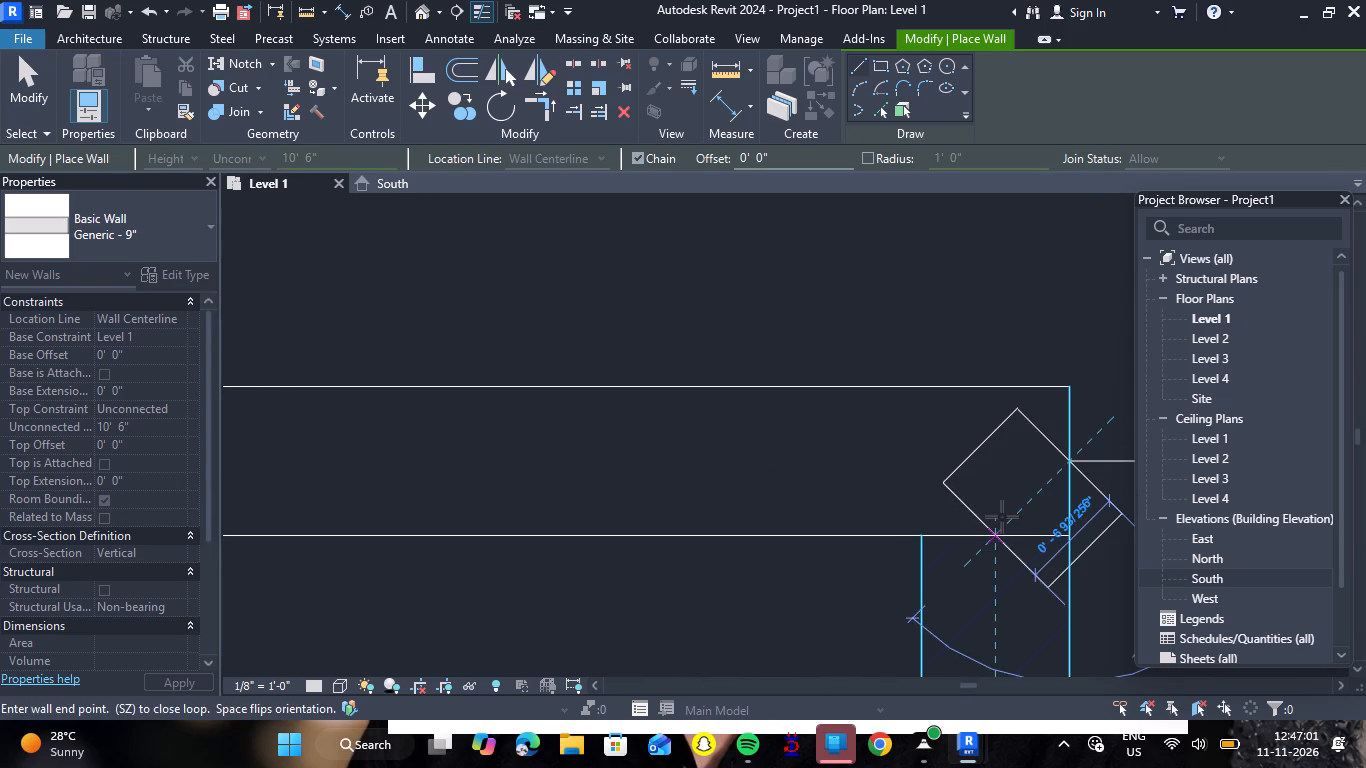
pyautogui.press('Escape')
# Trace the outer side wall along the staircase and adjoining bath, from the corner down to the bath's lower wall face, with Generic - 9".
pyautogui.click(997, 535)
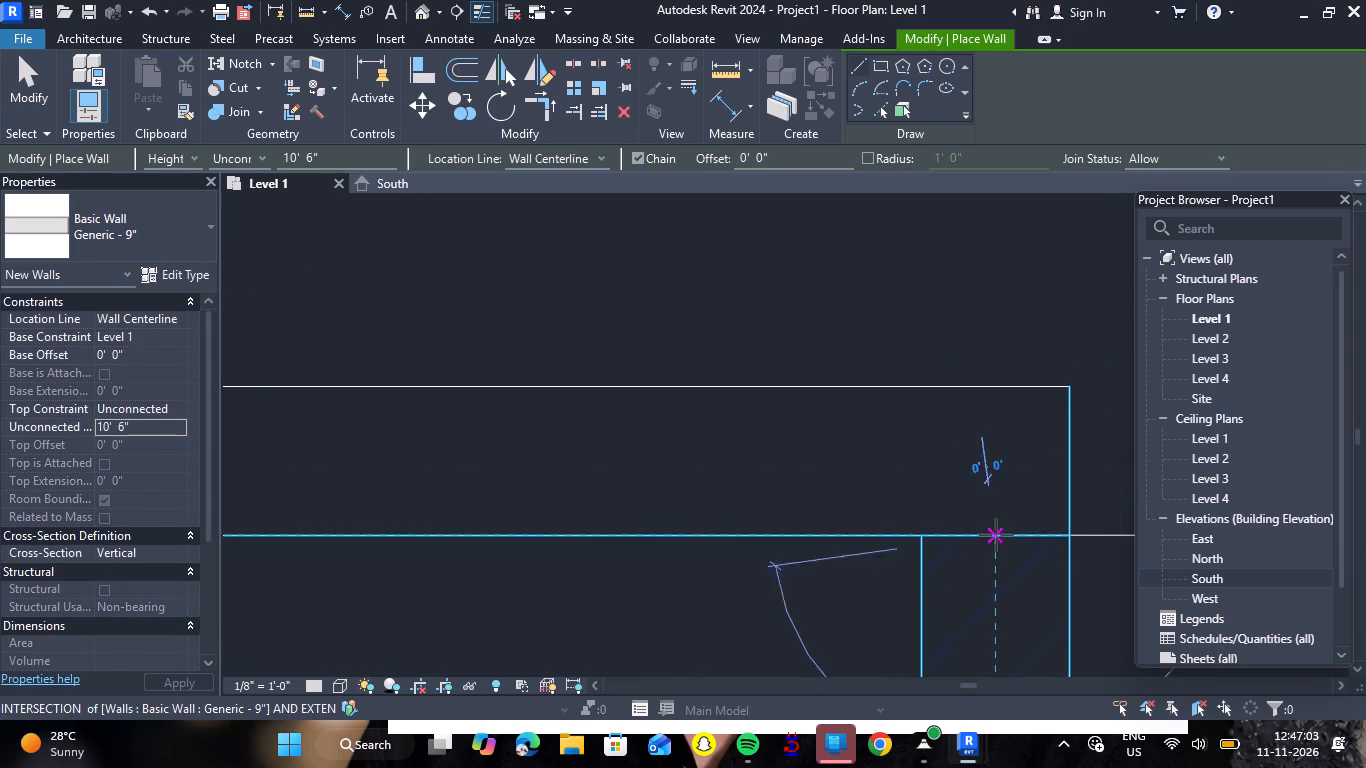
pyautogui.scroll(-5, 970, 347)
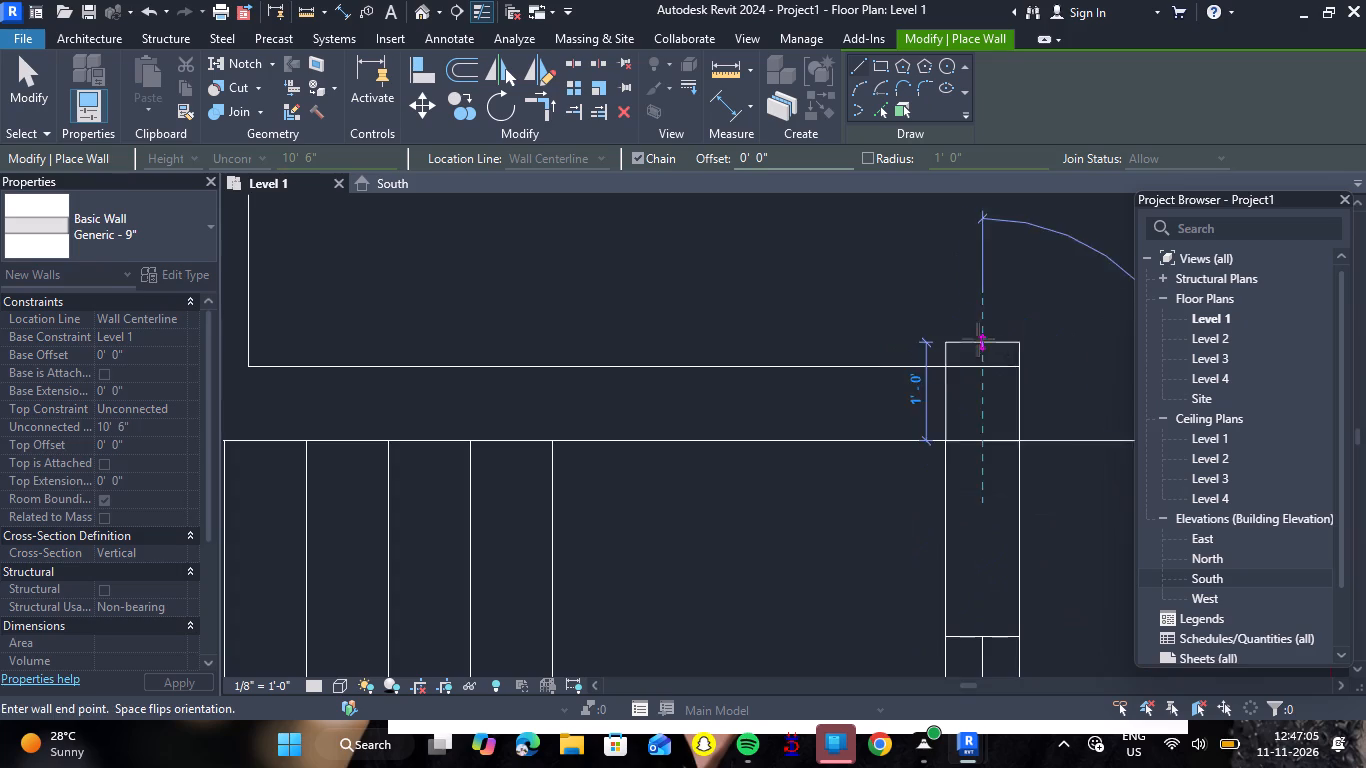
pyautogui.scroll(-9, 979, 339)
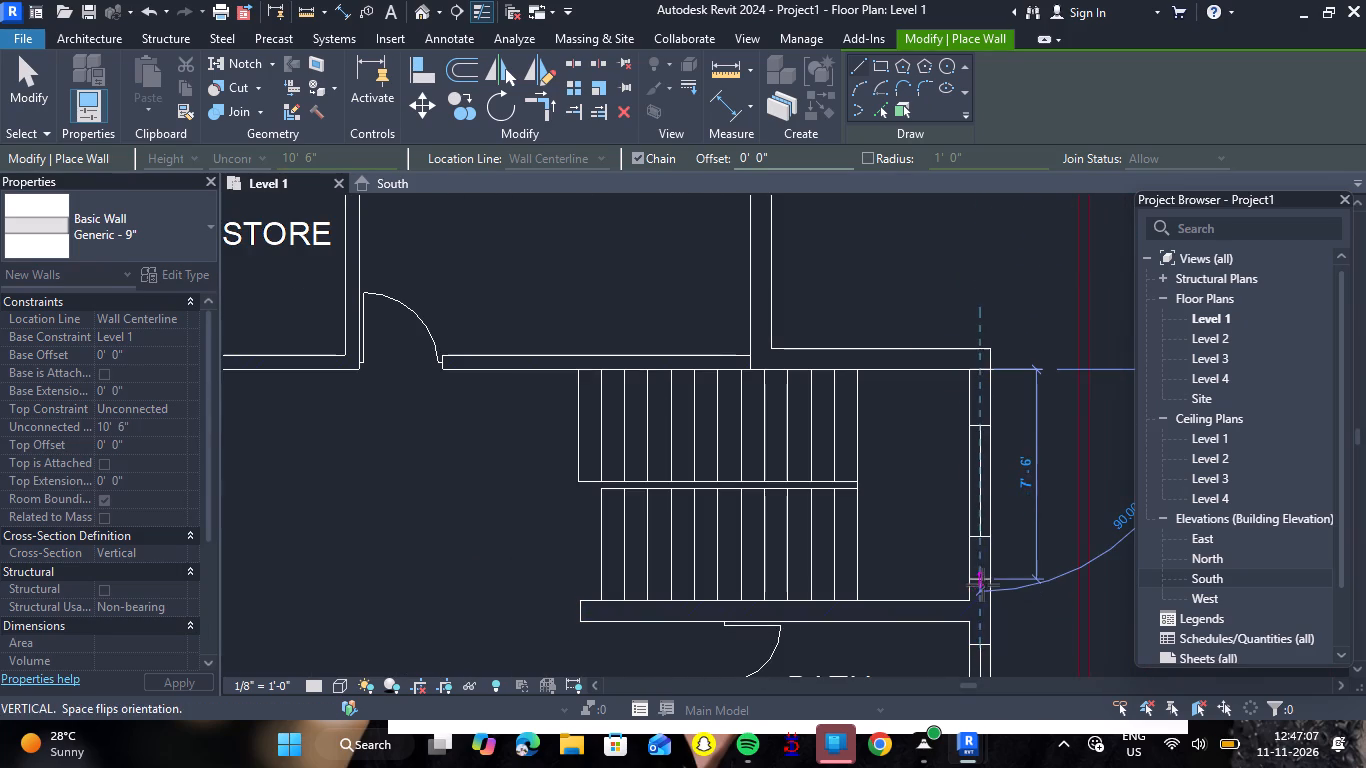
pyautogui.scroll(-10, 986, 553)
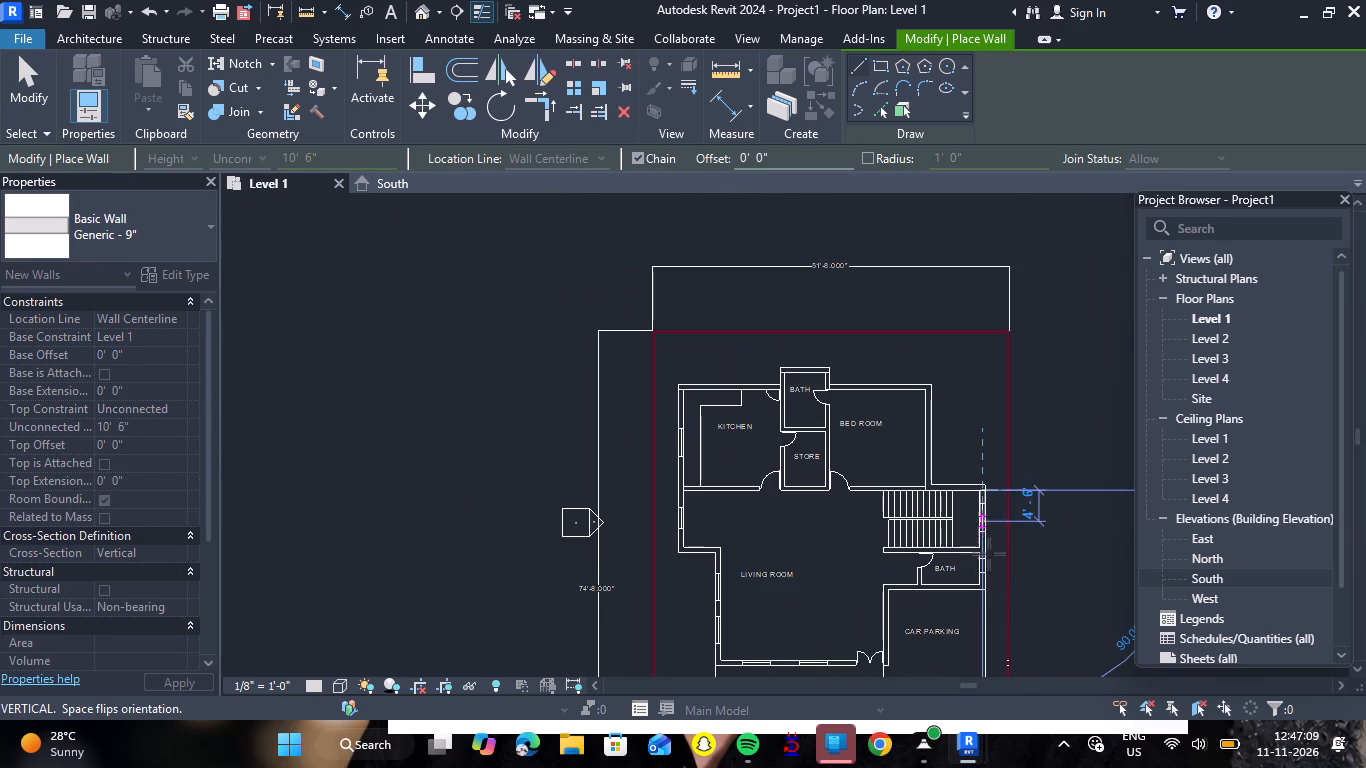
pyautogui.scroll(12, 985, 592)
pyautogui.scroll(3, 944, 504)
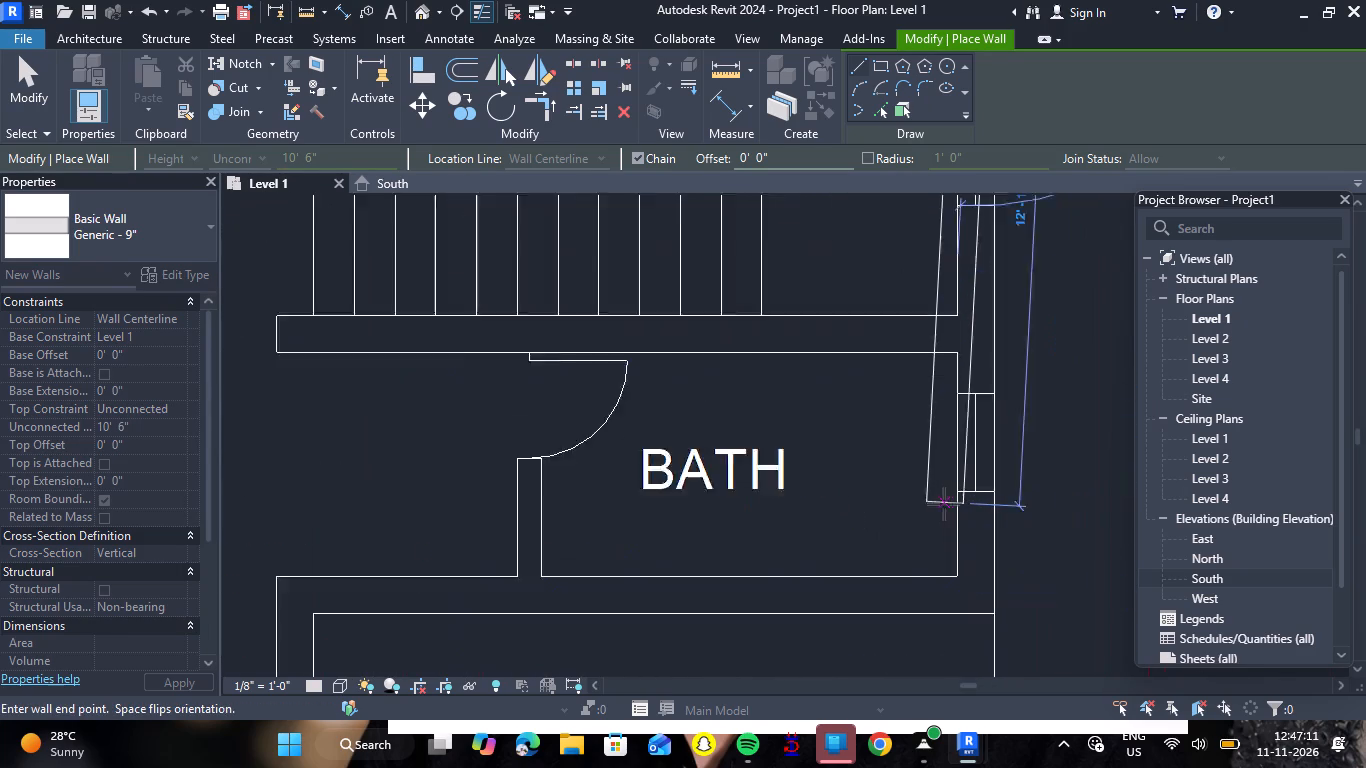
pyautogui.scroll(3, 944, 504)
pyautogui.scroll(-5, 987, 484)
pyautogui.scroll(5, 984, 596)
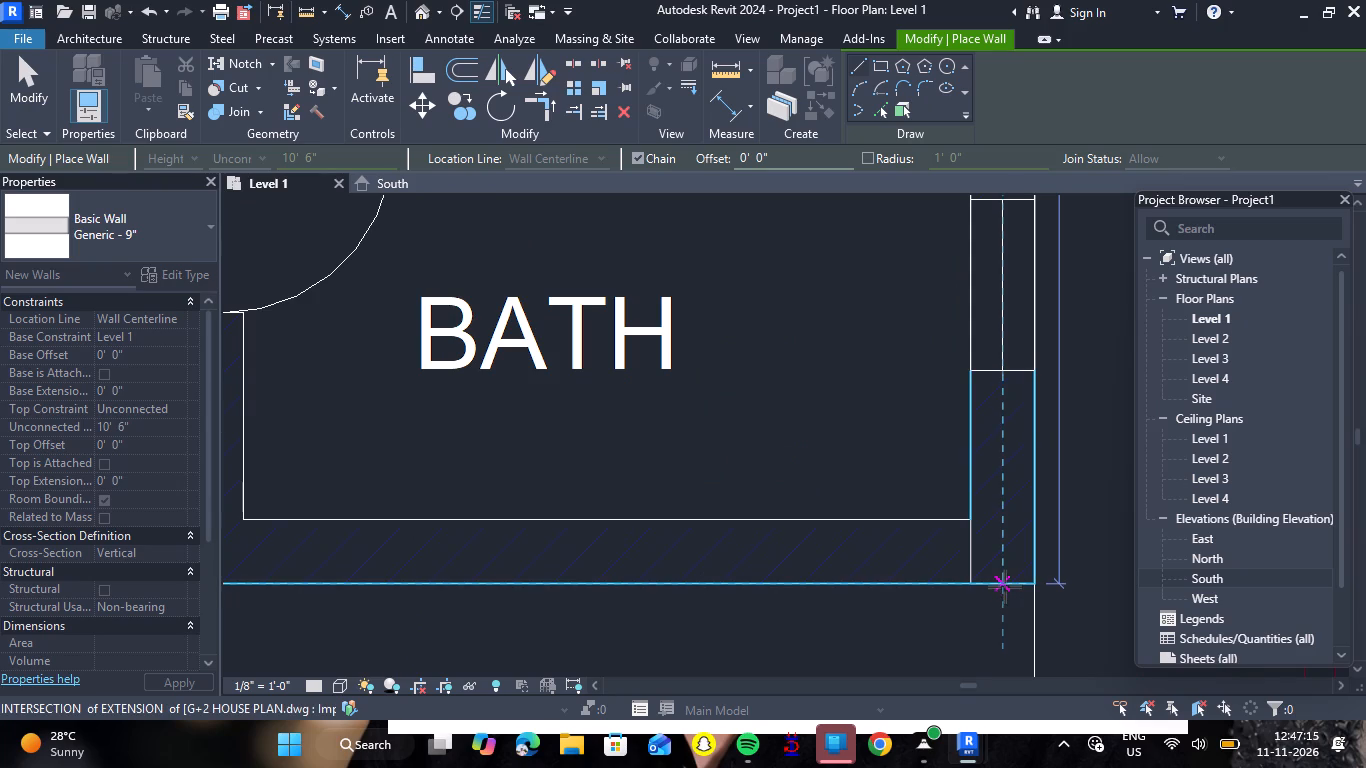
pyautogui.click(1005, 587)
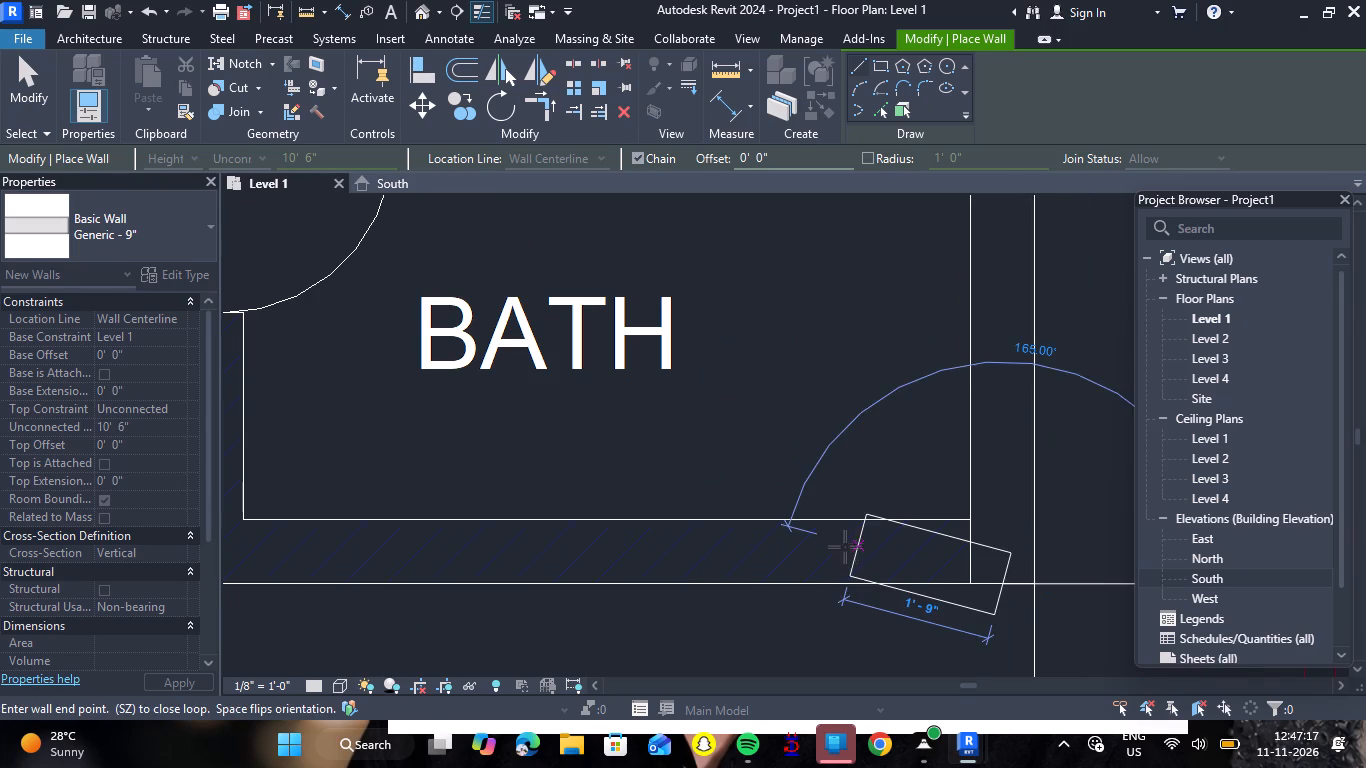
pyautogui.press('Escape')
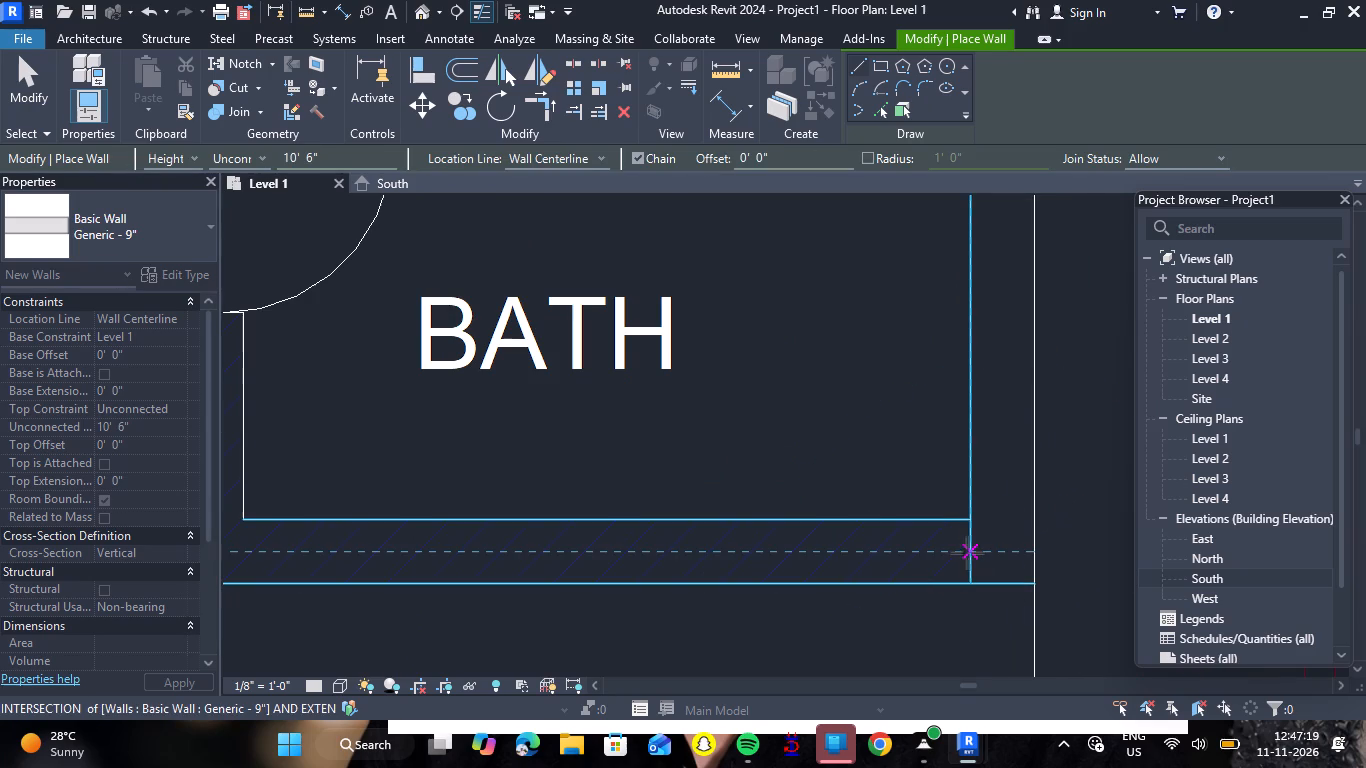
# Trace the wall between the bath and car parking from the outer side wall to the living room corner, 13' 11" long in Generic - 9".
pyautogui.click(970, 552)
pyautogui.scroll(-6, 828, 547)
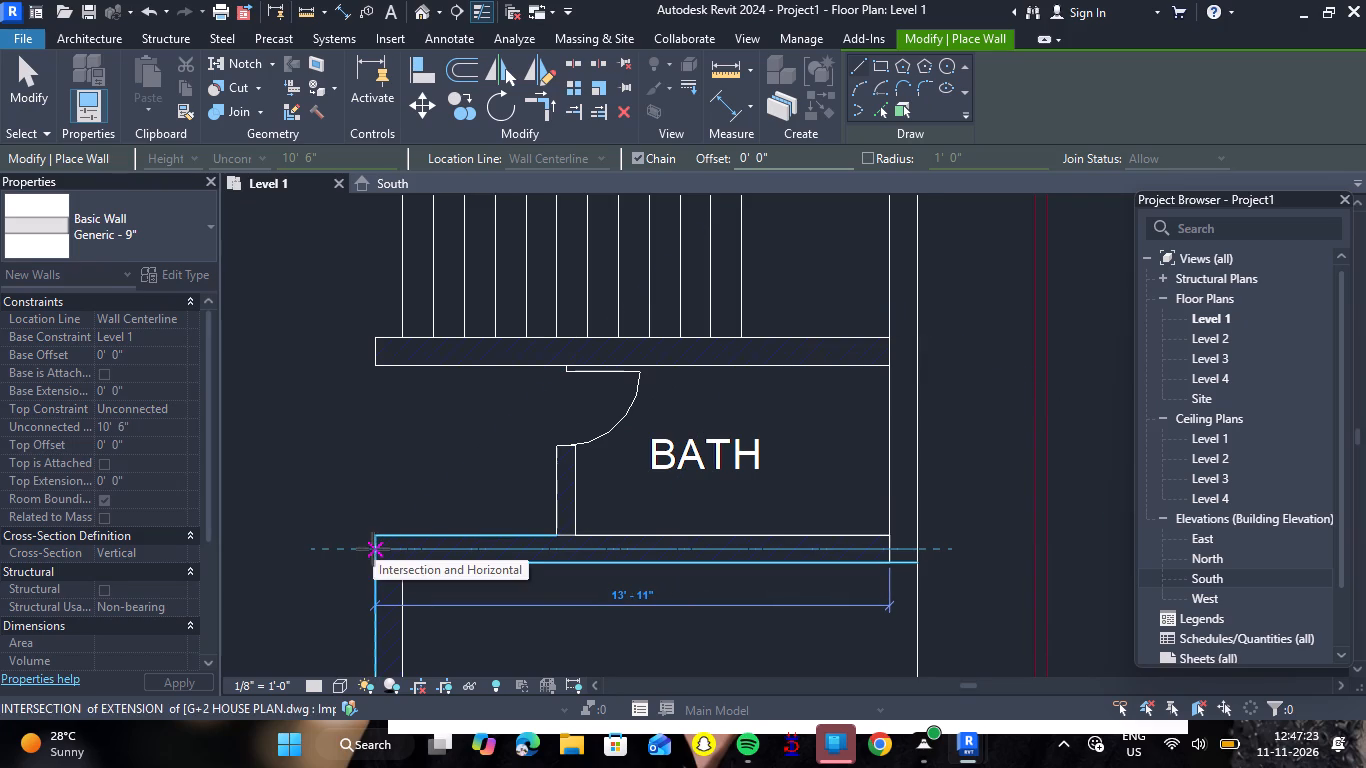
pyautogui.scroll(5, 365, 553)
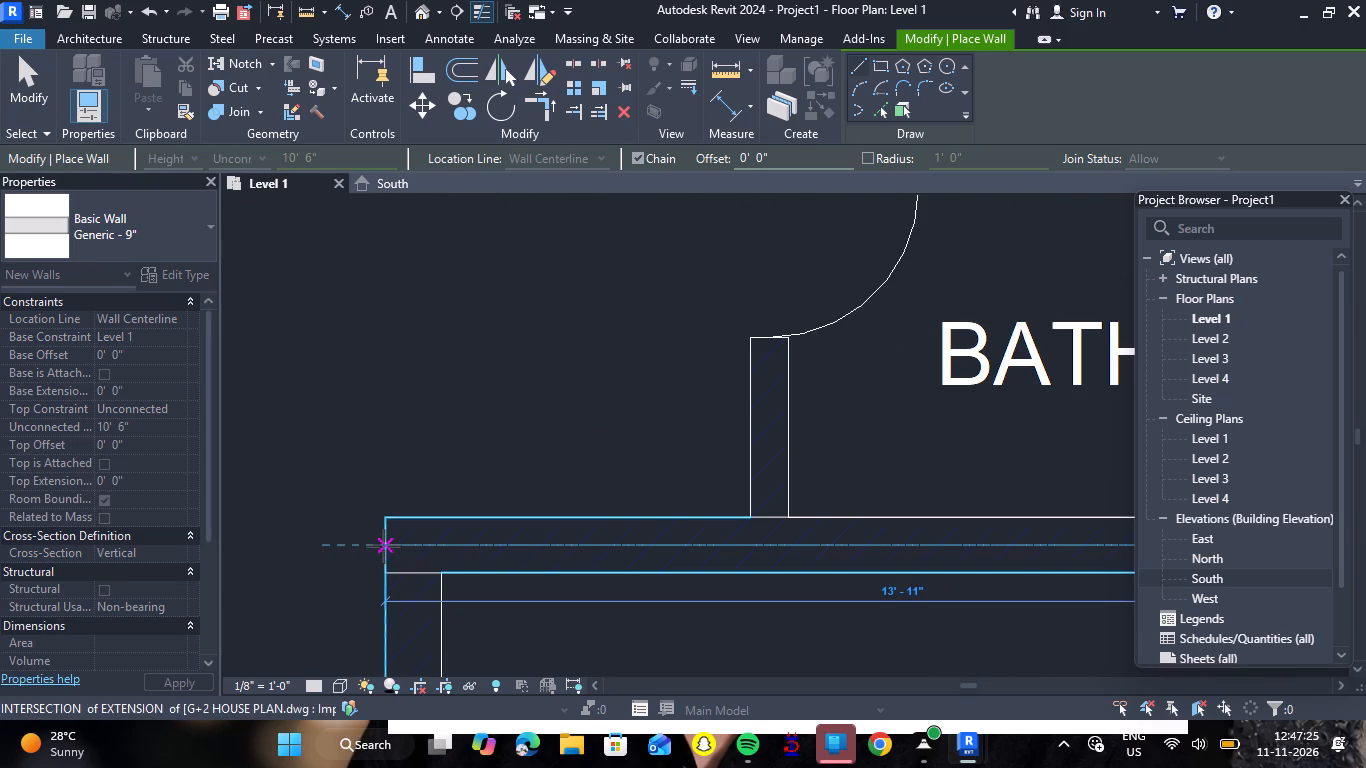
pyautogui.click(384, 546)
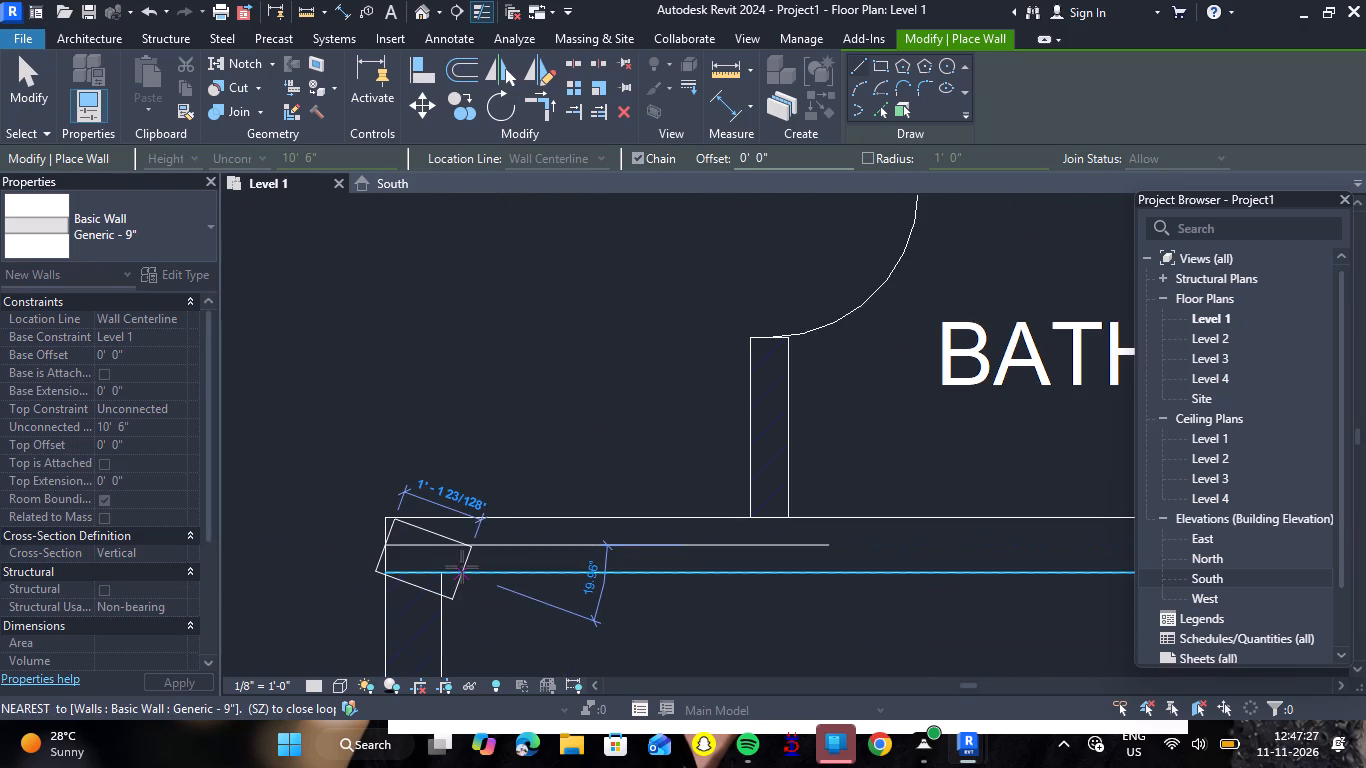
pyautogui.press('Escape')
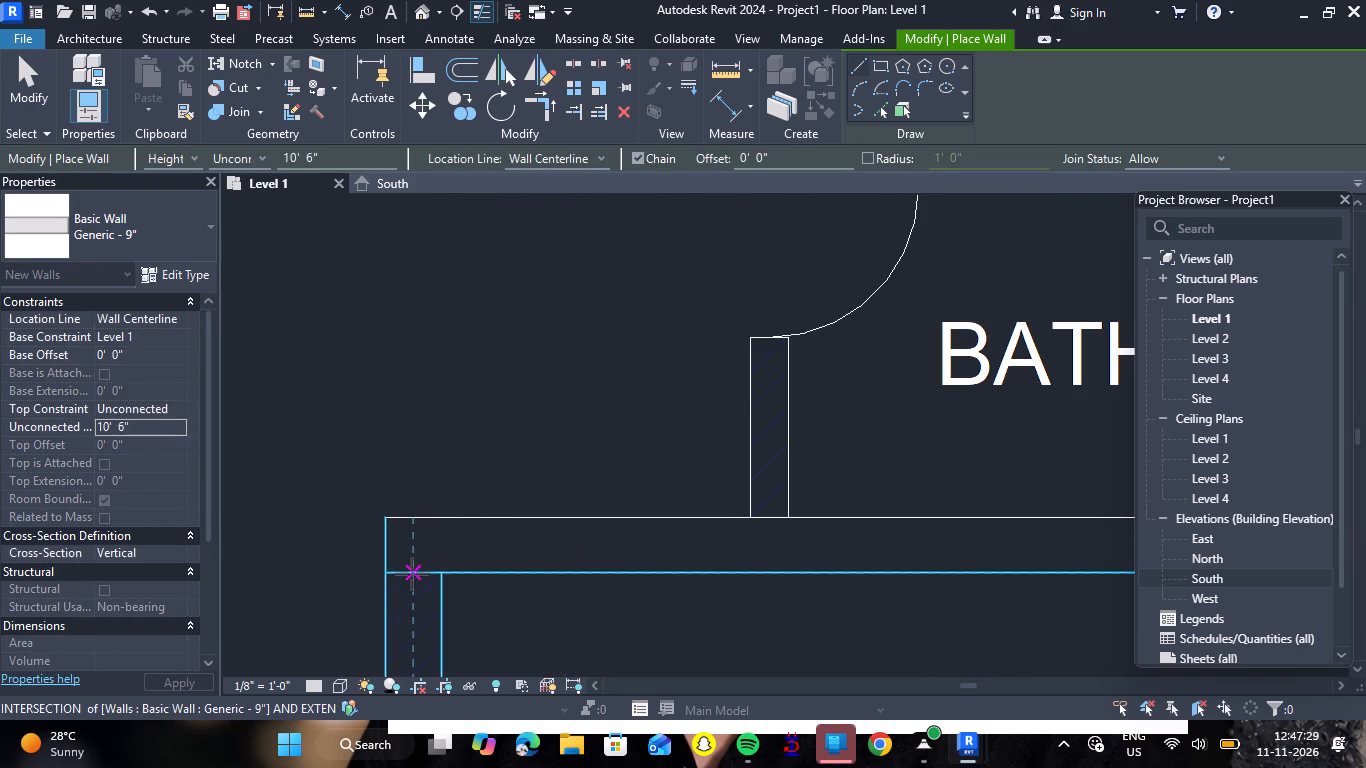
# Trace the wall between the living room and car parking down to its end beside the double door, about 11' long in Generic - 9".
pyautogui.click(412, 574)
pyautogui.scroll(-15, 413, 601)
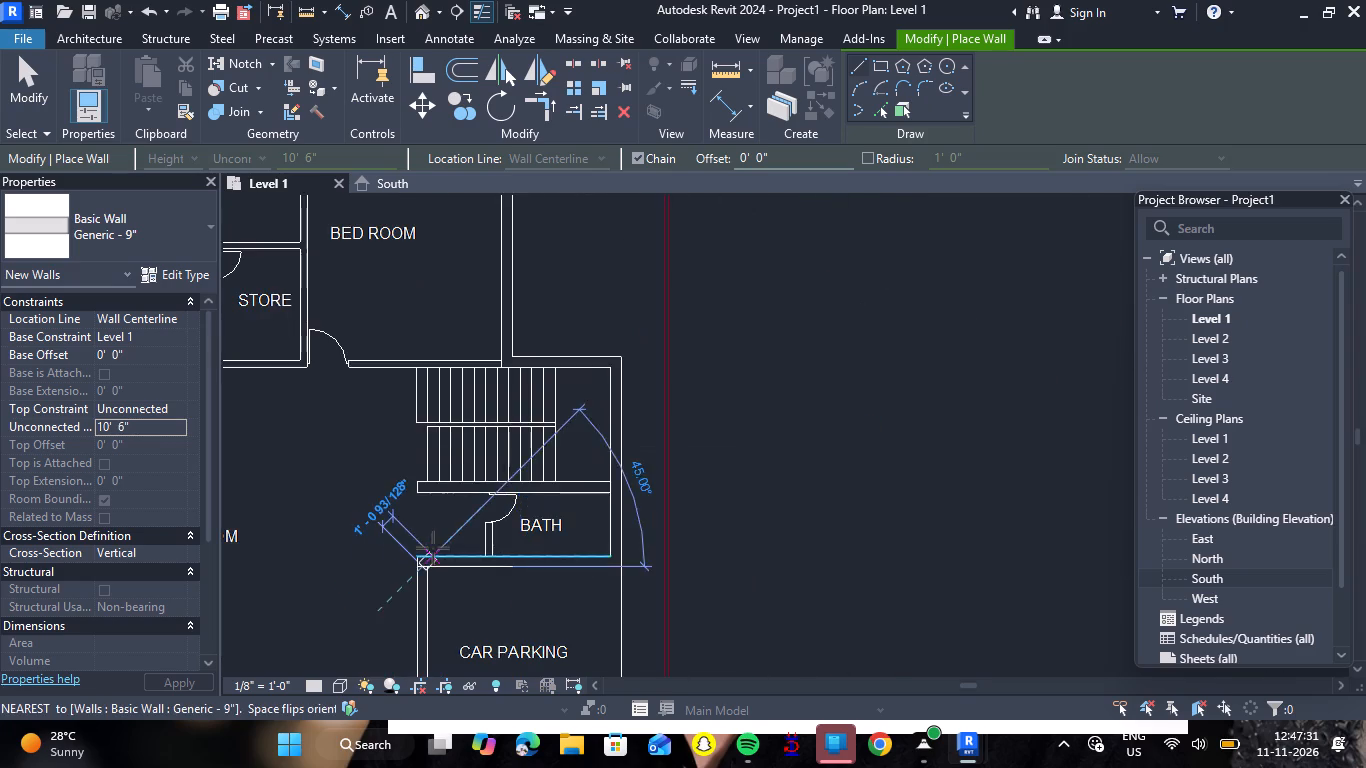
pyautogui.scroll(-3, 433, 548)
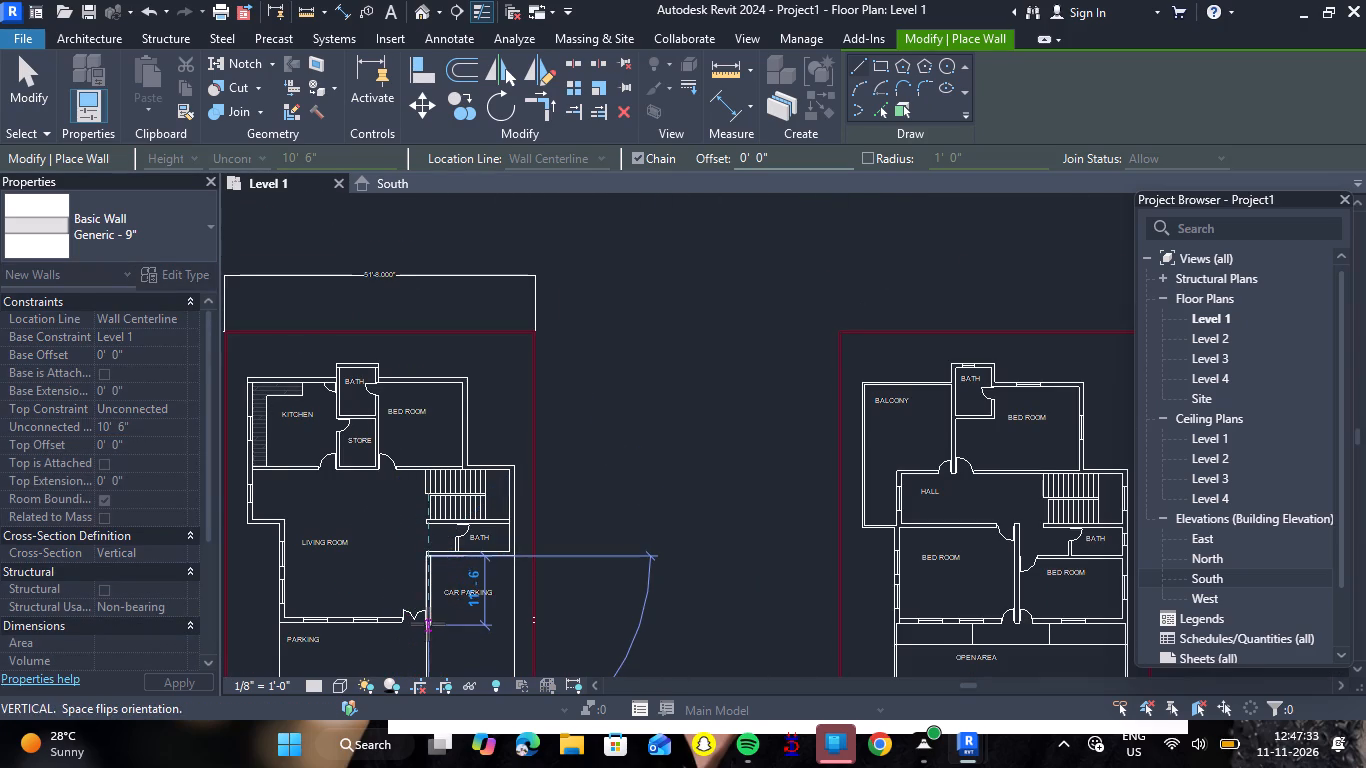
pyautogui.scroll(18, 428, 624)
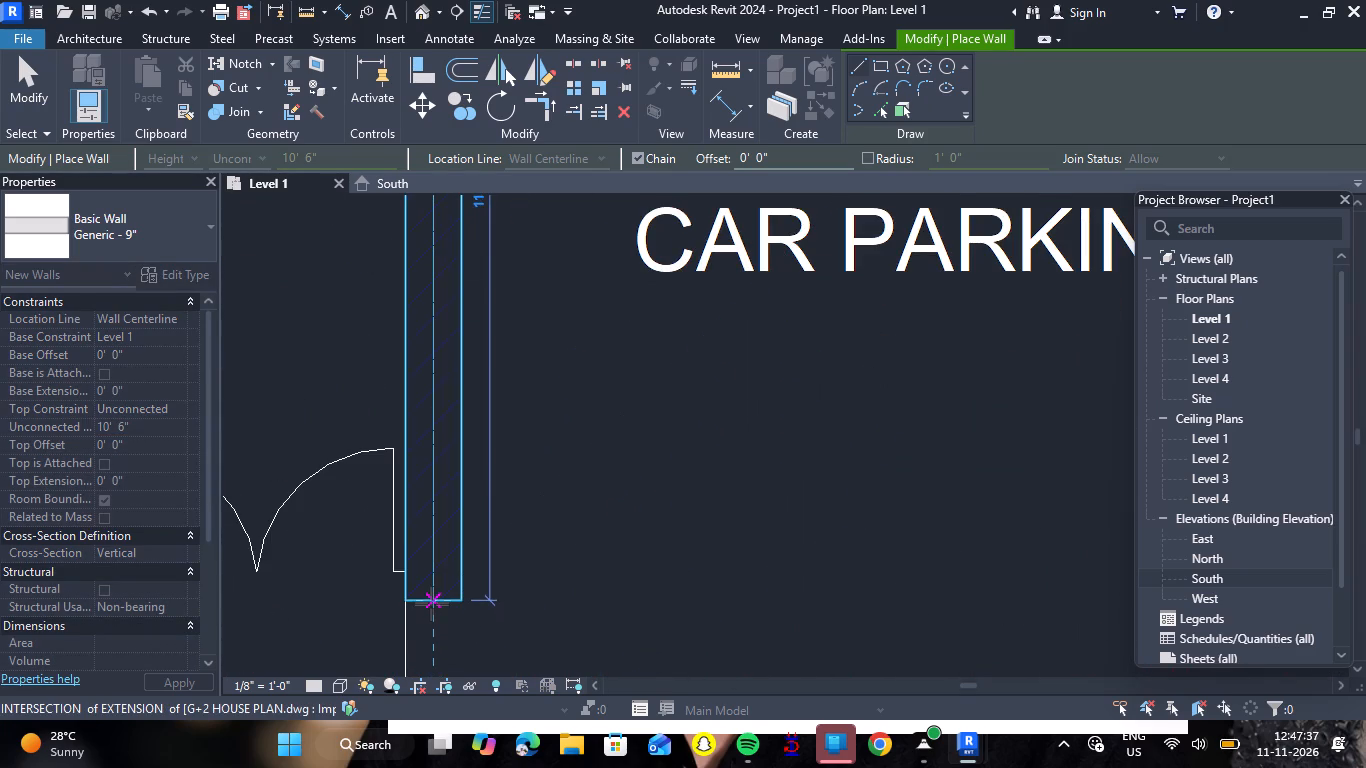
pyautogui.scroll(7, 432, 604)
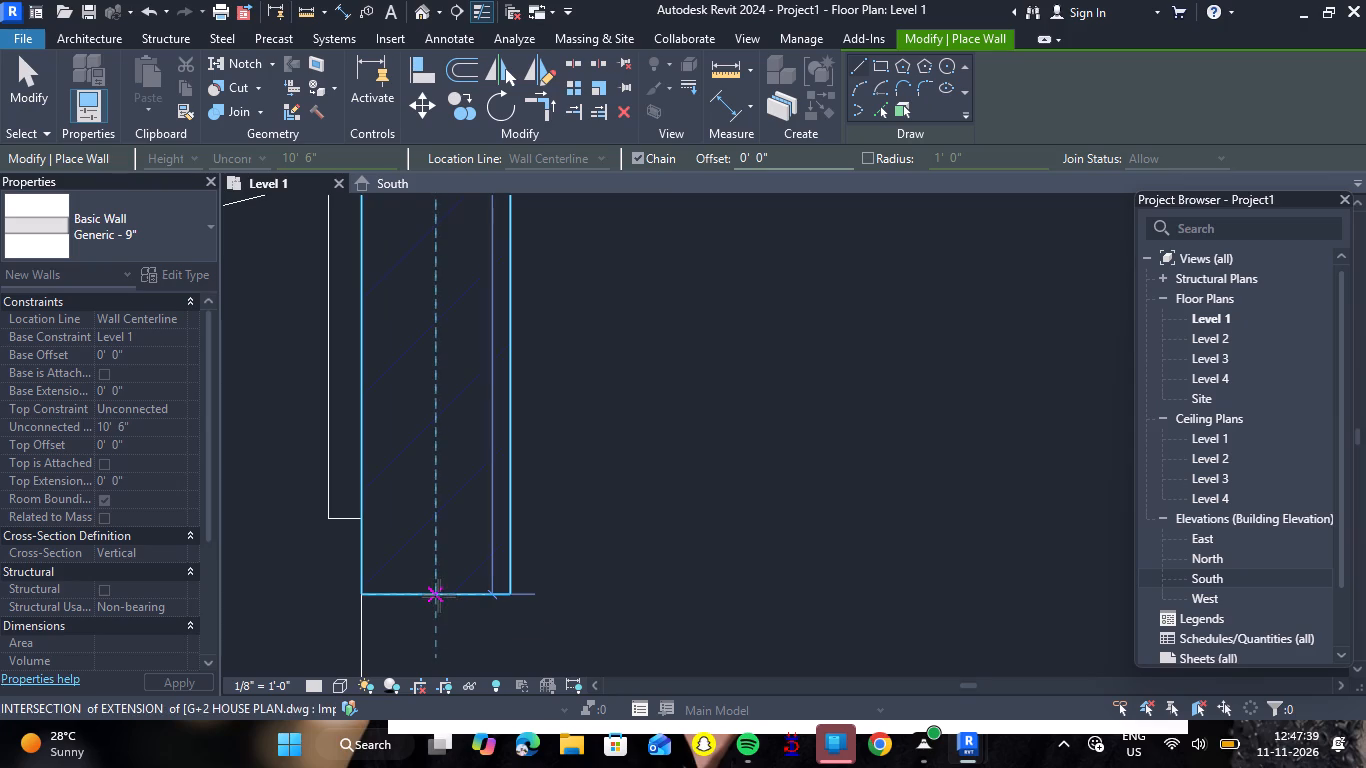
pyautogui.click(434, 598)
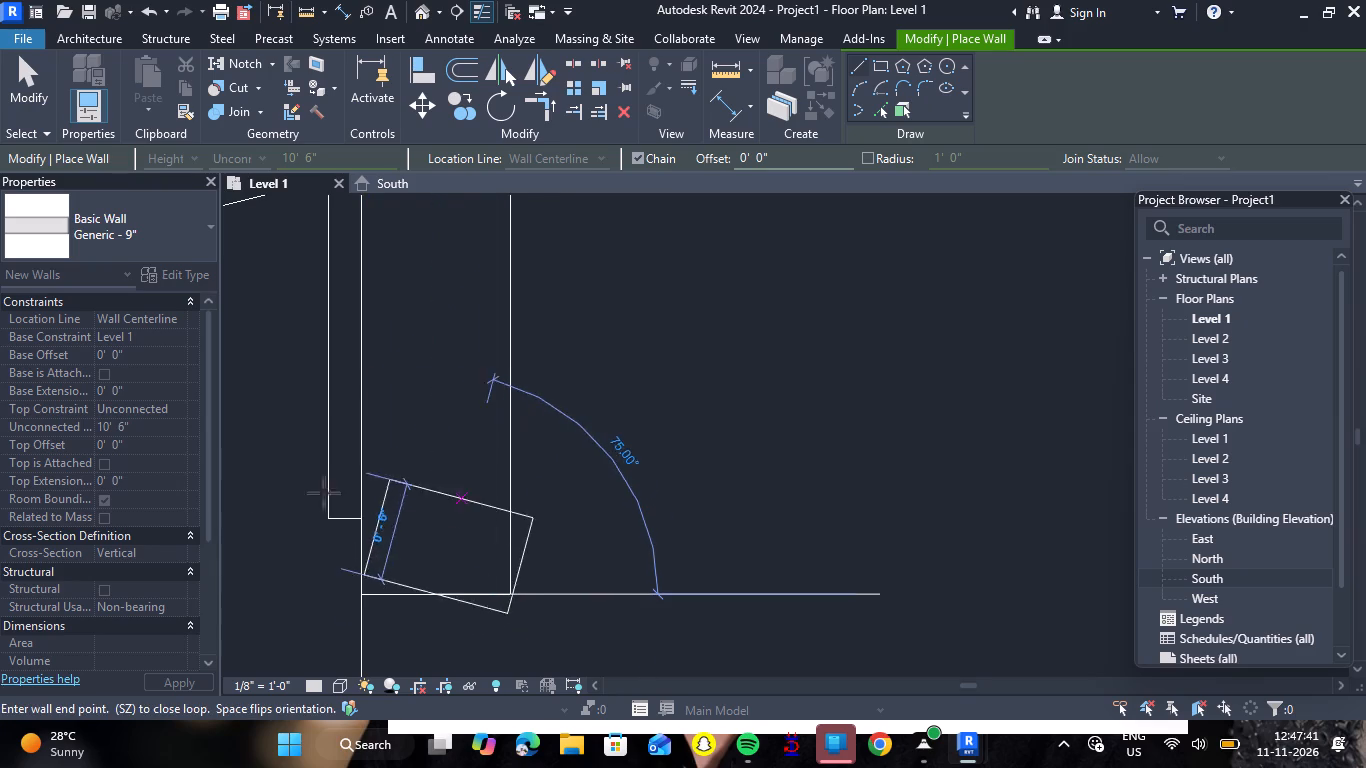
pyautogui.press('Escape')
# Trace the living room's front wall along the parking, from the outer corner to the car parking wall, about 25' long in Generic - 9".
pyautogui.scroll(-6, 207, 598)
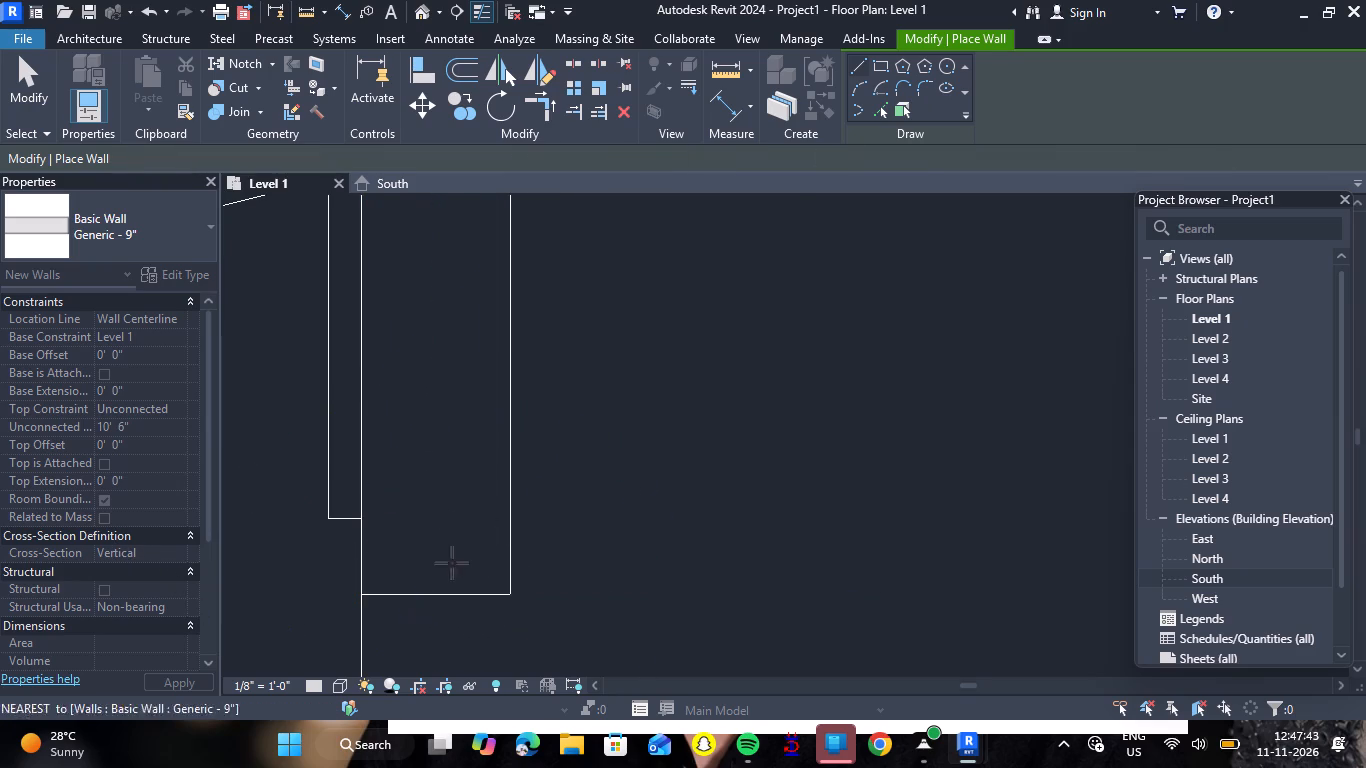
pyautogui.scroll(-18, 472, 554)
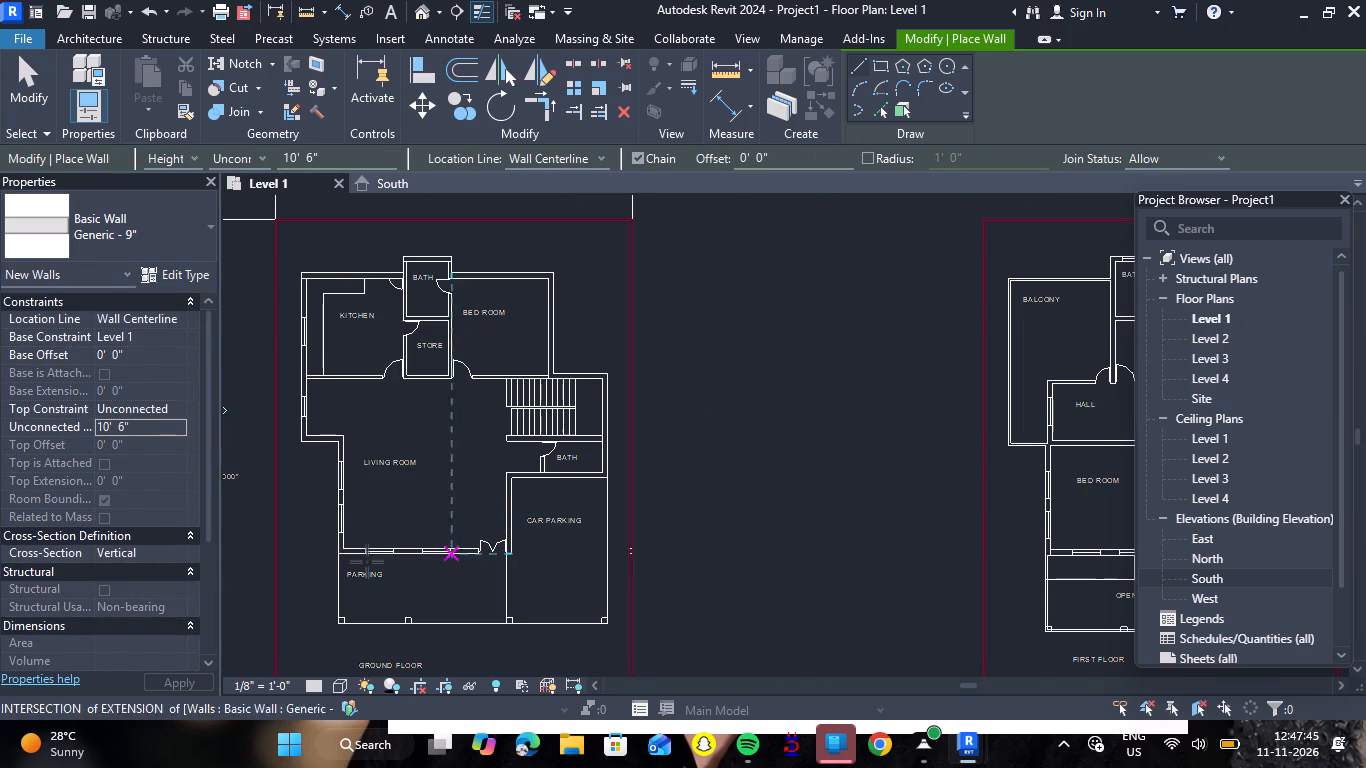
pyautogui.scroll(11, 349, 558)
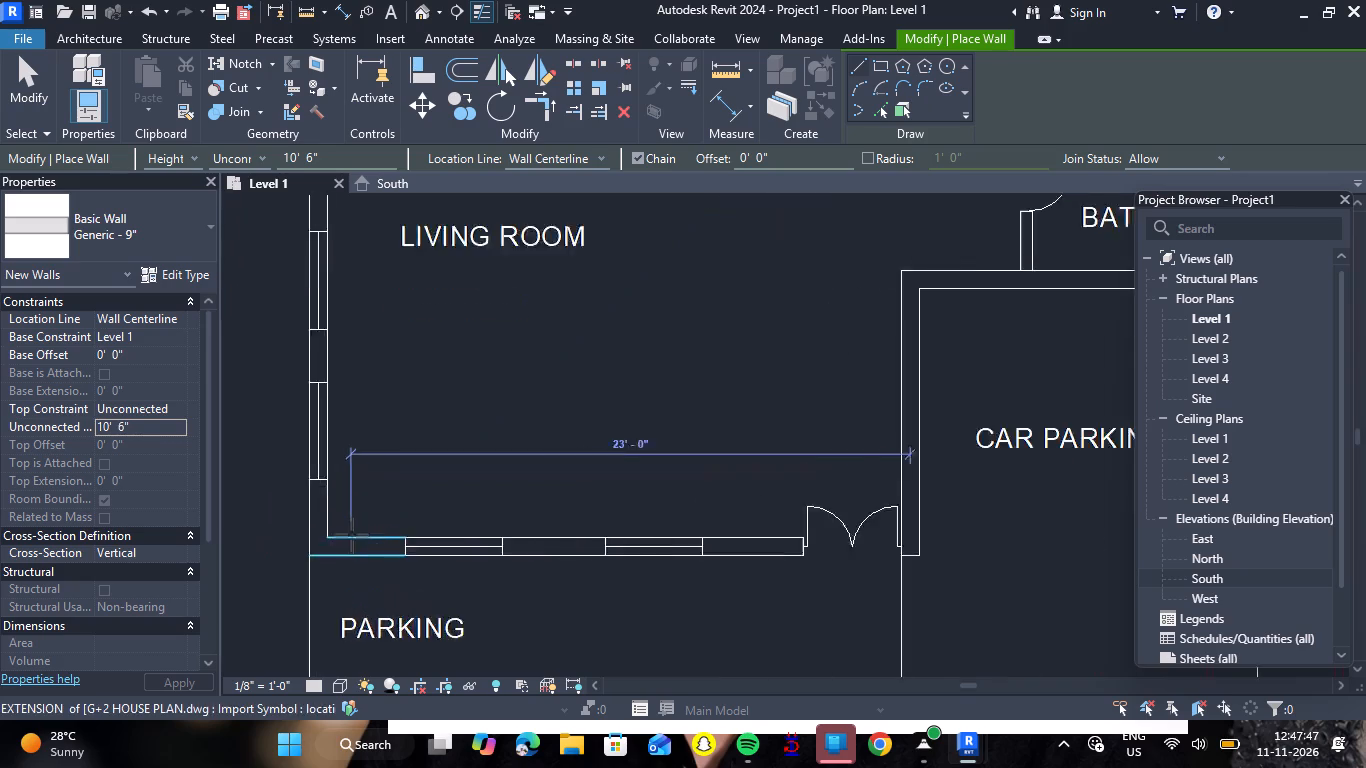
pyautogui.scroll(7, 352, 535)
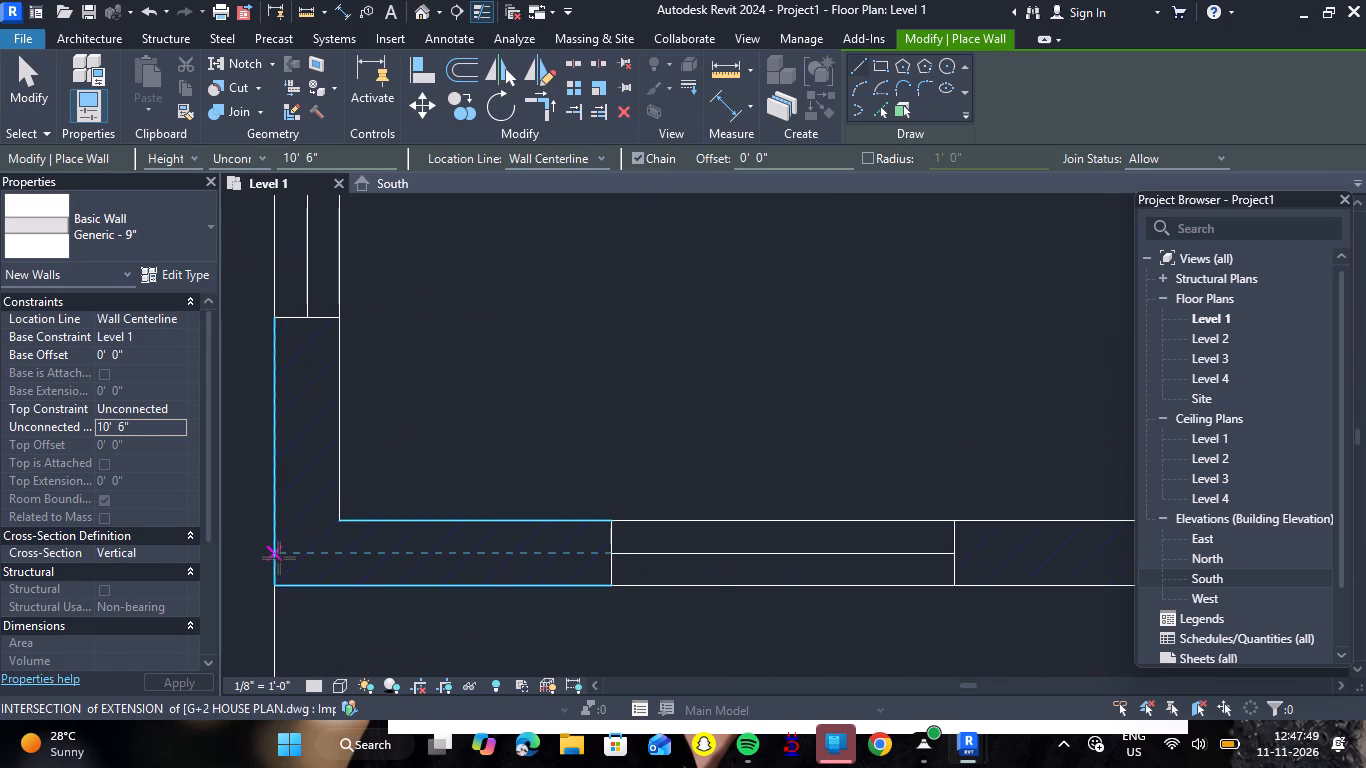
pyautogui.click(279, 558)
pyautogui.scroll(-11, 626, 559)
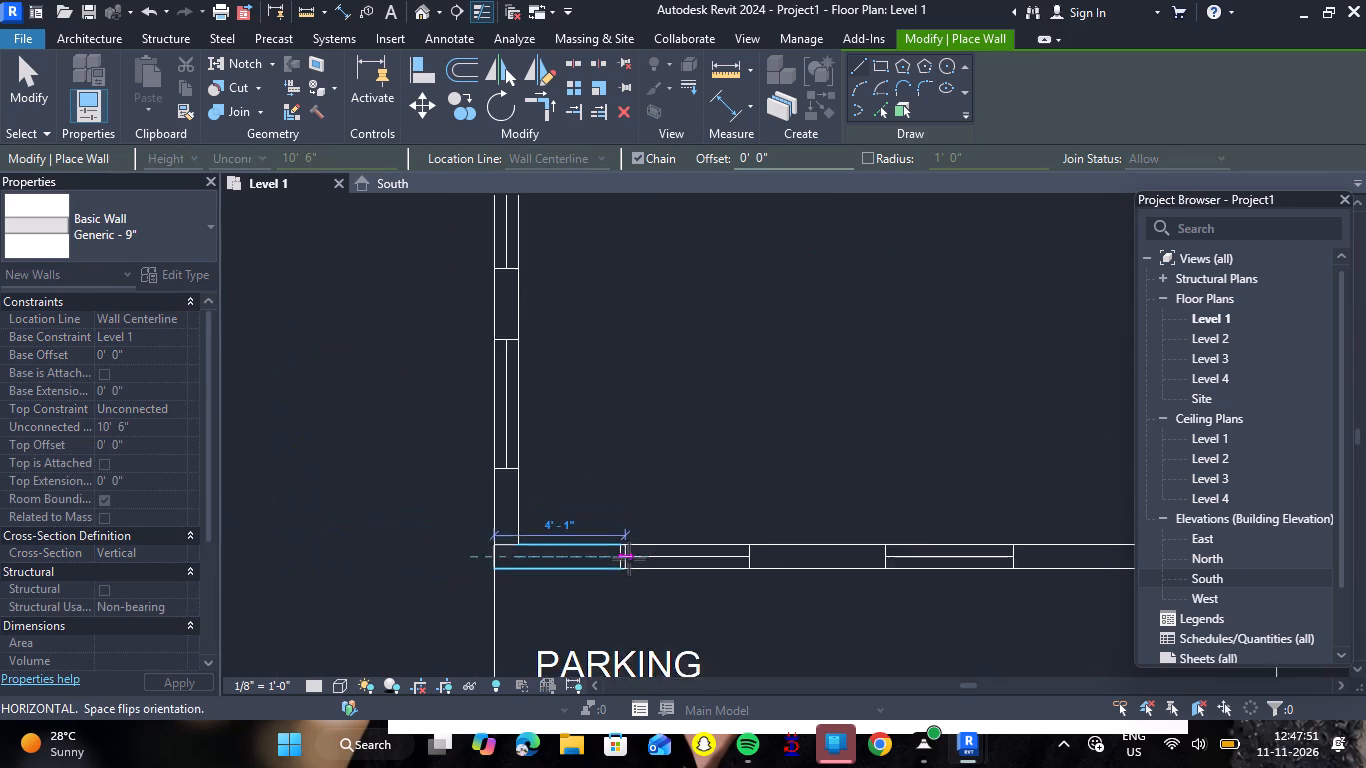
pyautogui.scroll(-2, 636, 571)
pyautogui.scroll(5, 926, 565)
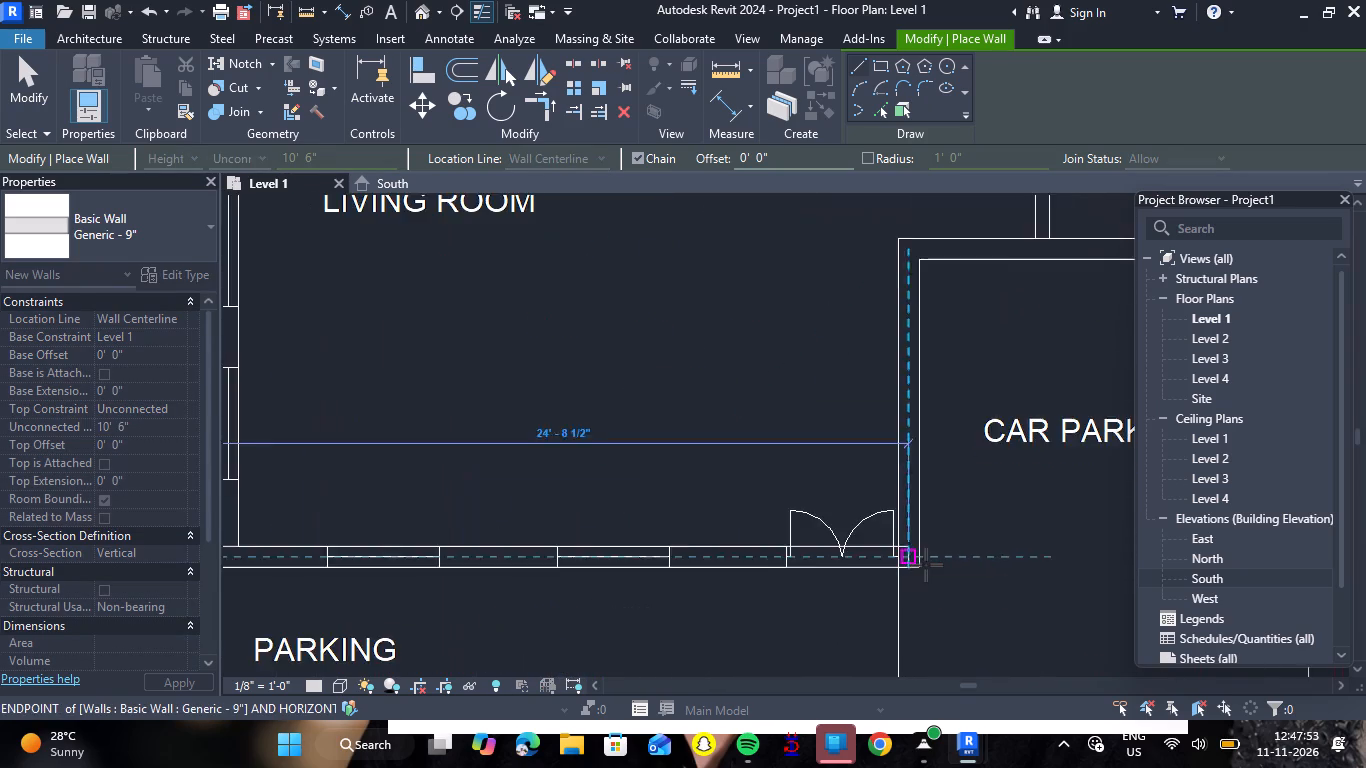
pyautogui.scroll(10, 926, 565)
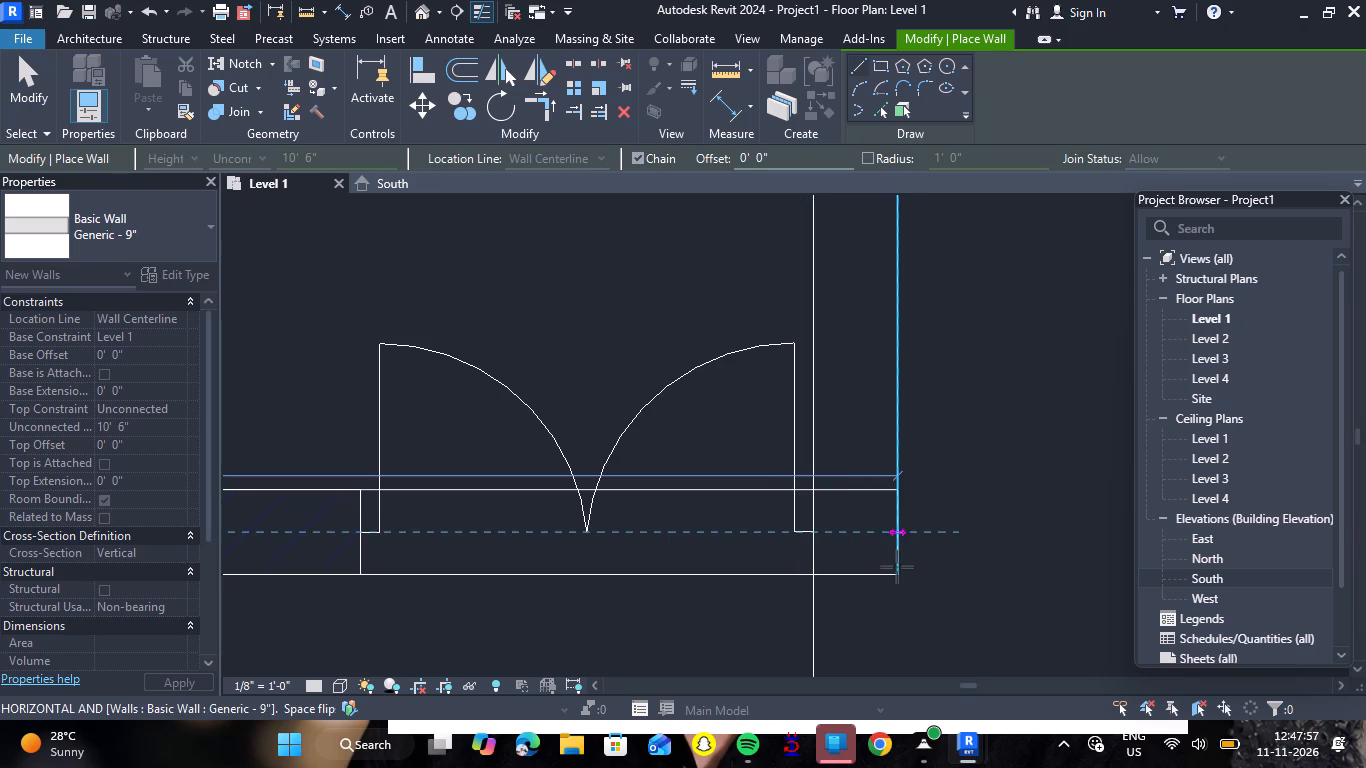
pyautogui.click(899, 533)
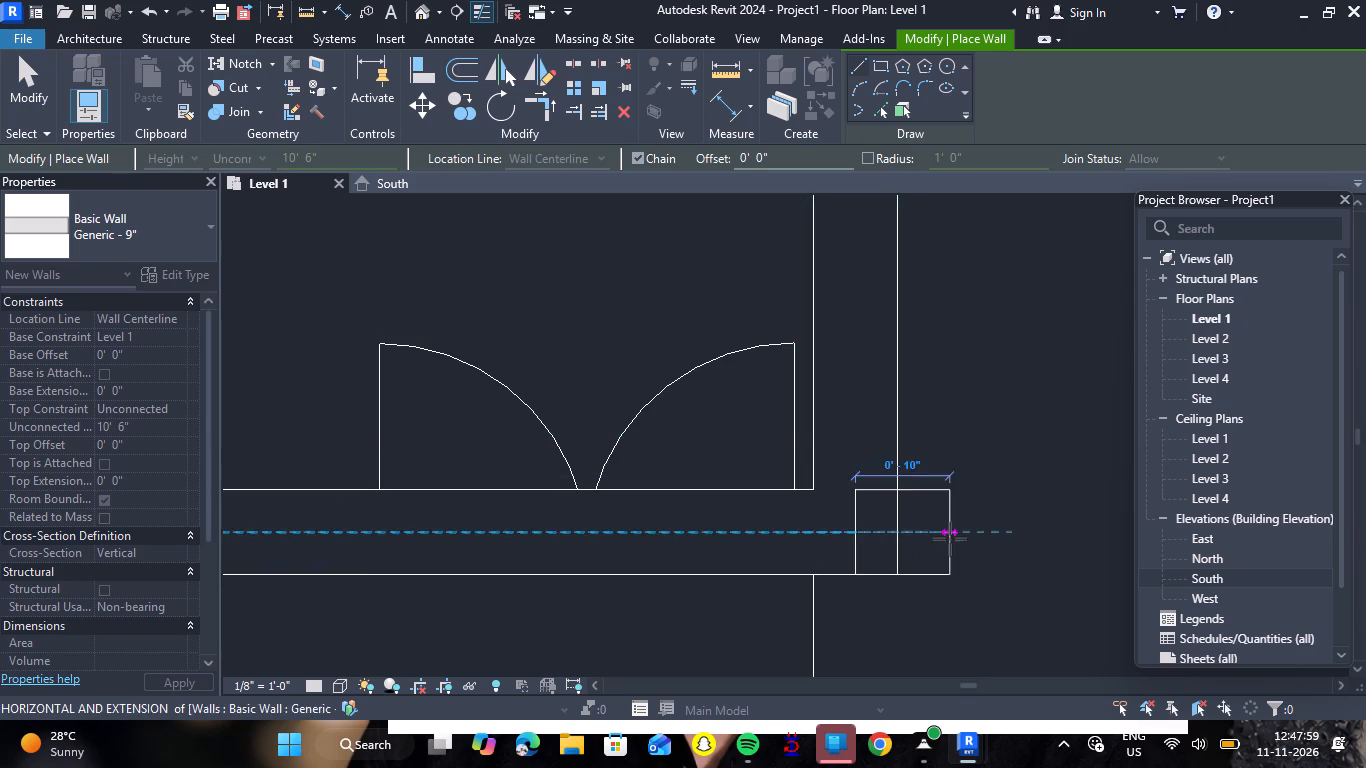
pyautogui.press('Escape')
# Trace the living room's outer side wall from the front wall's outer face up to the offset in the exterior with a Generic - 9" wall.
pyautogui.scroll(-14, 757, 586)
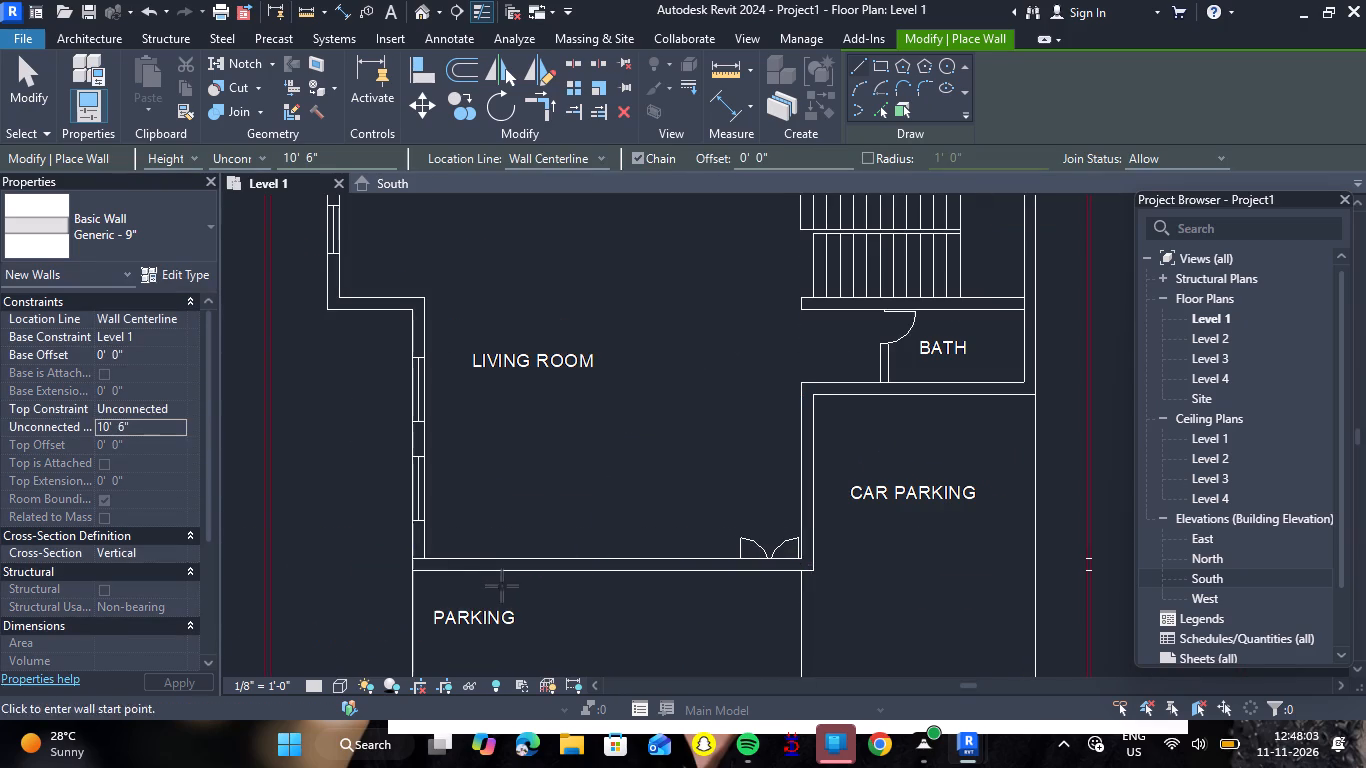
pyautogui.scroll(12, 412, 559)
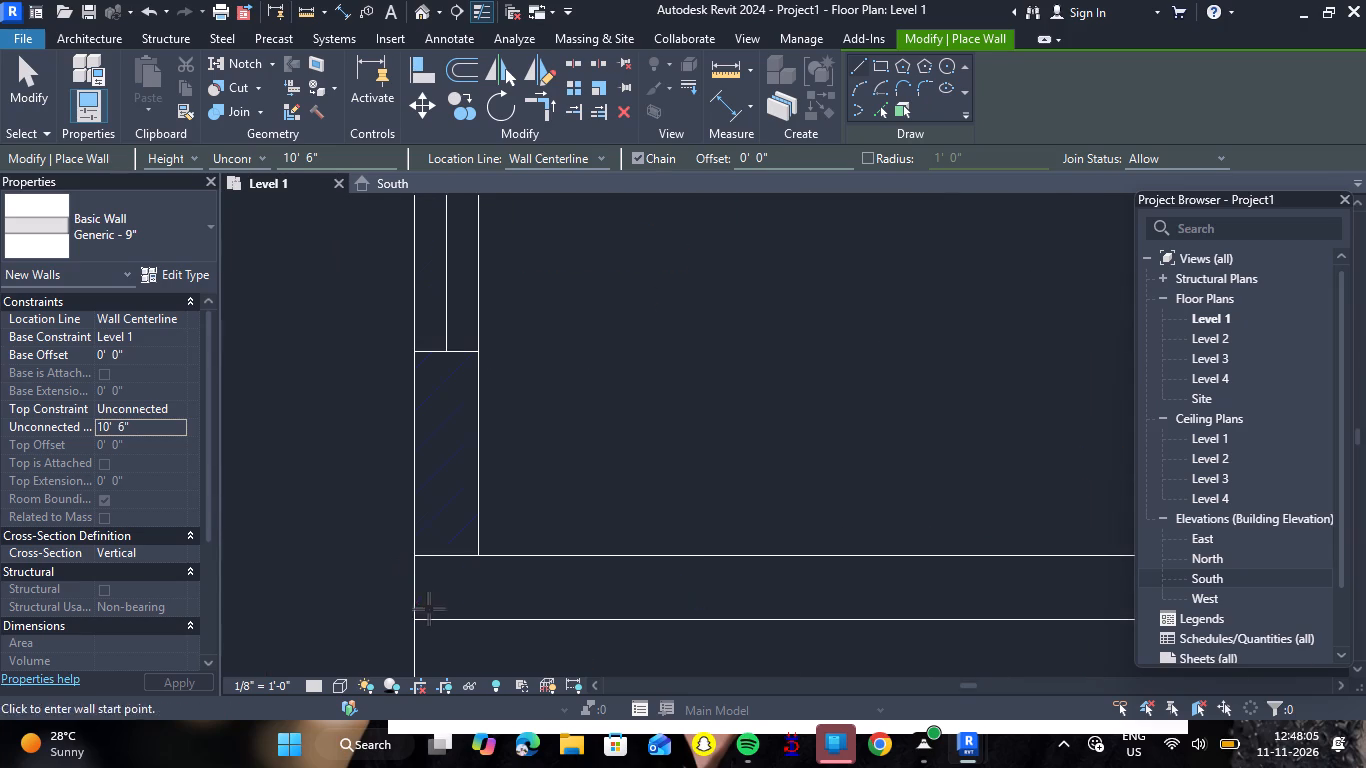
pyautogui.click(447, 621)
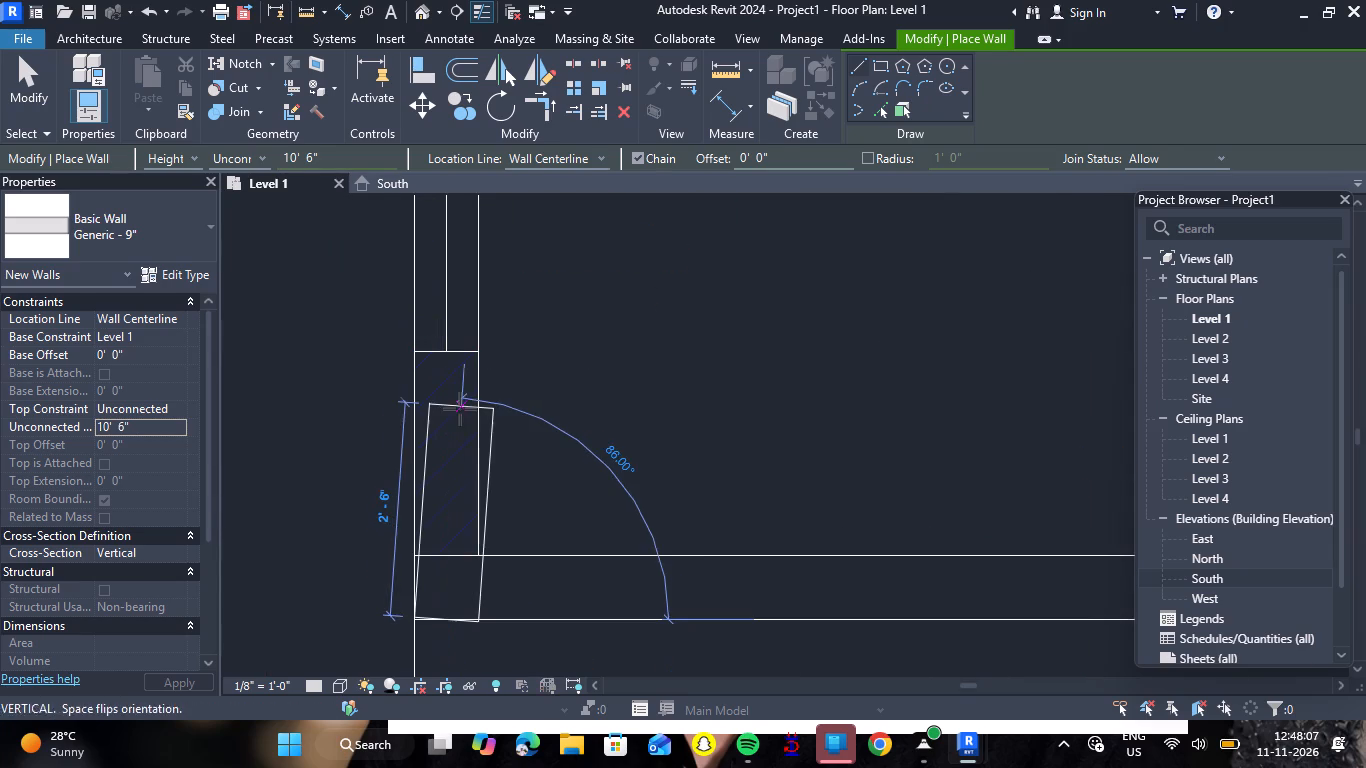
pyautogui.scroll(-15, 460, 409)
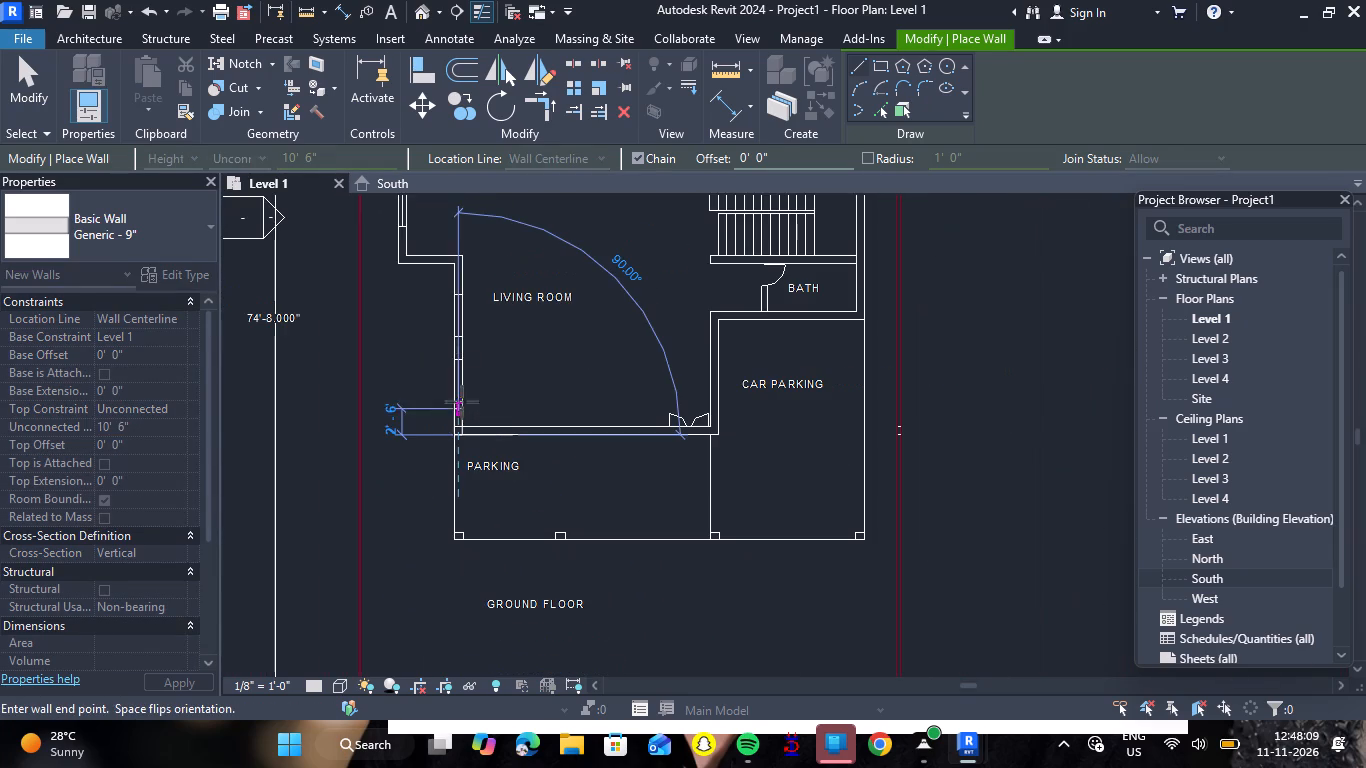
pyautogui.scroll(15, 461, 237)
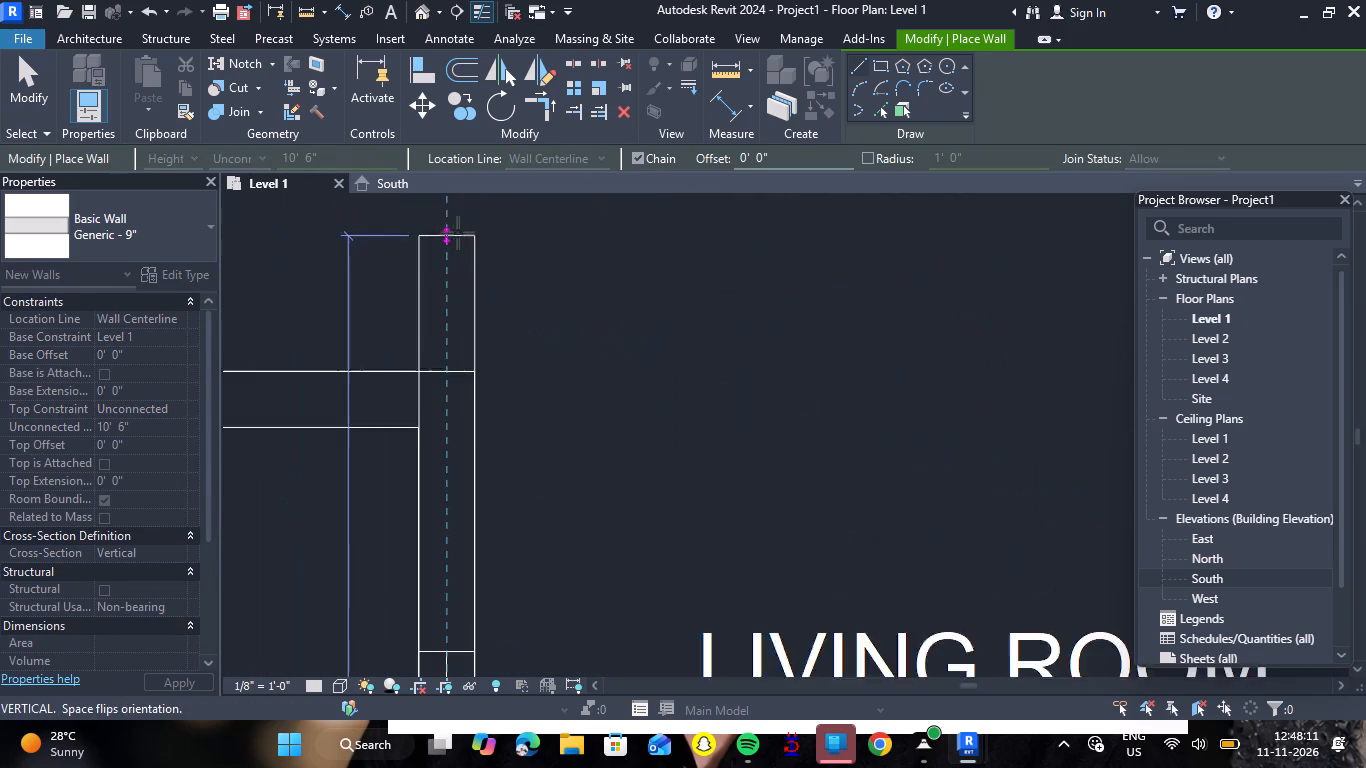
pyautogui.click(447, 391)
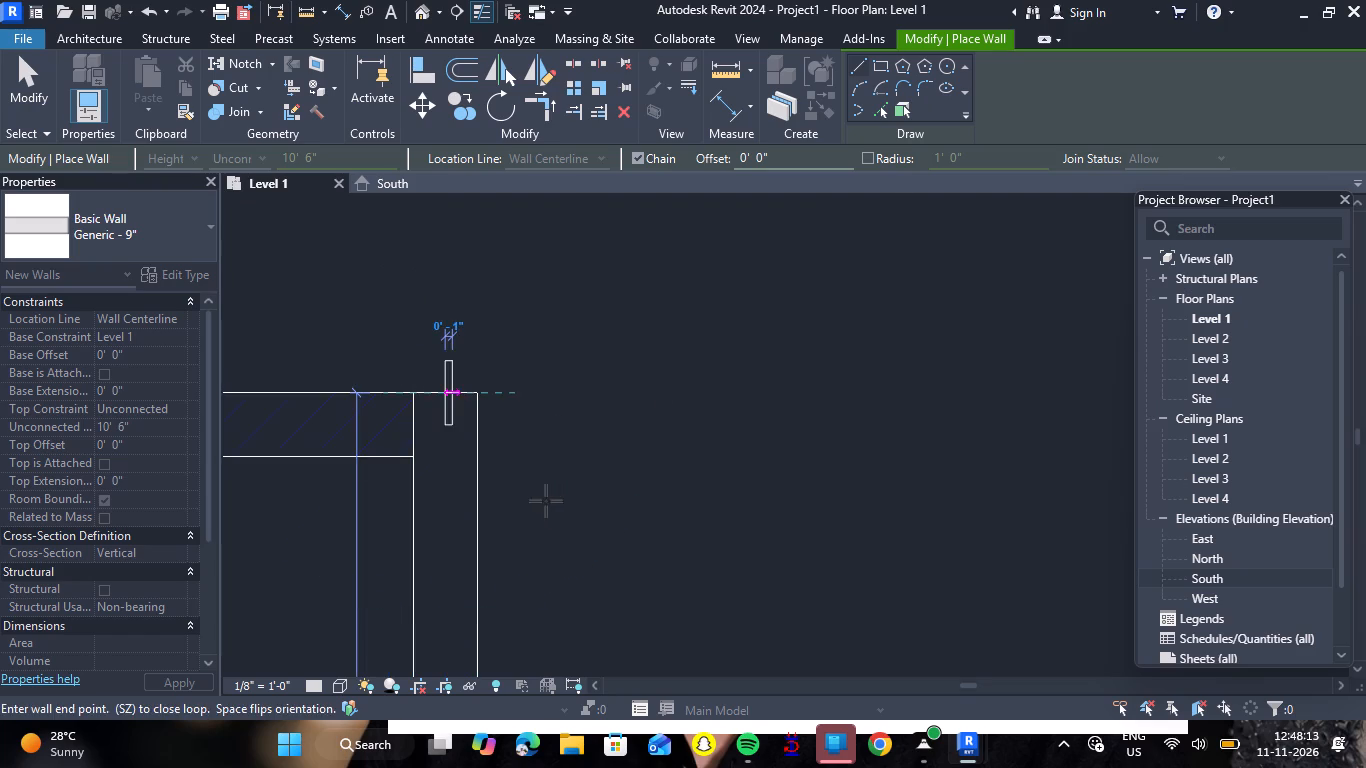
# Trace the short offset wall from the living room's side wall out to the outer side wall line, about 6' 1" long in Generic - 9".
pyautogui.press('Escape')
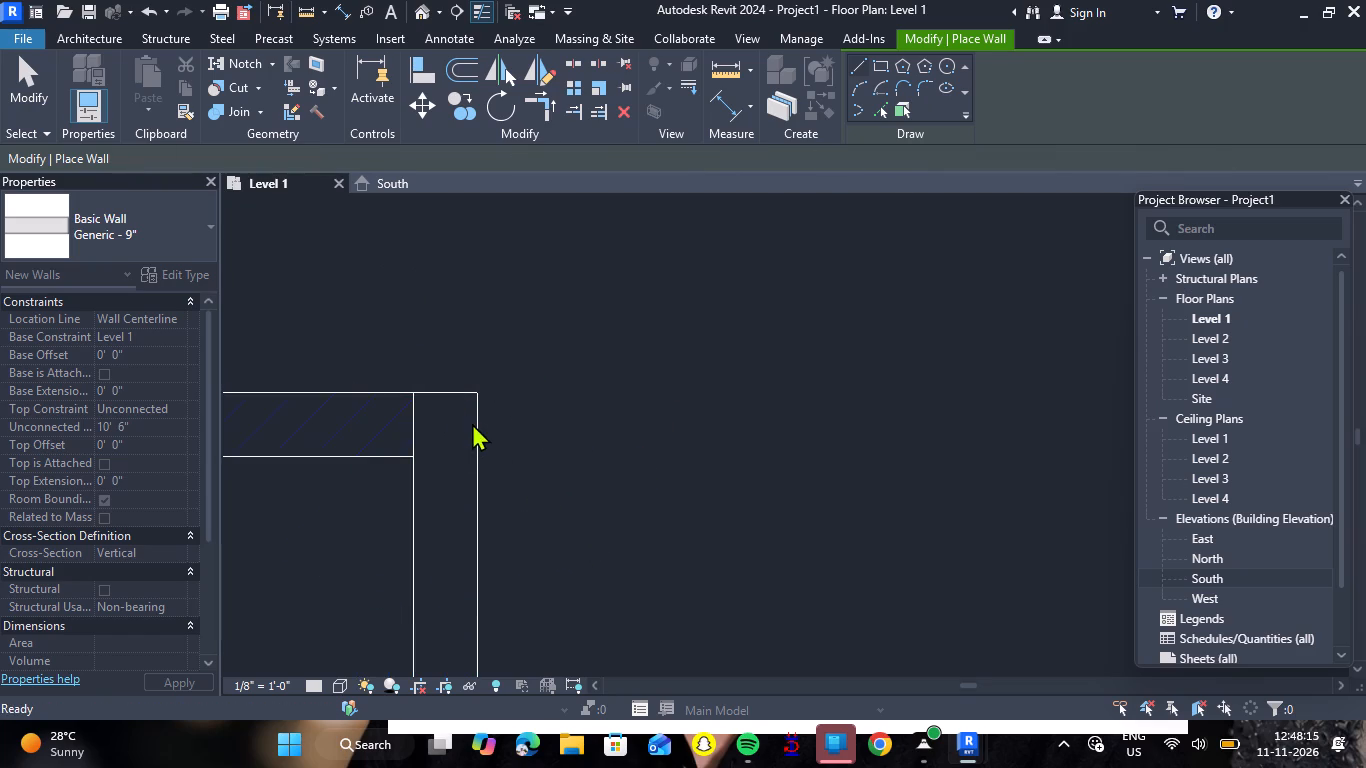
pyautogui.click(477, 425)
pyautogui.scroll(-7, 400, 417)
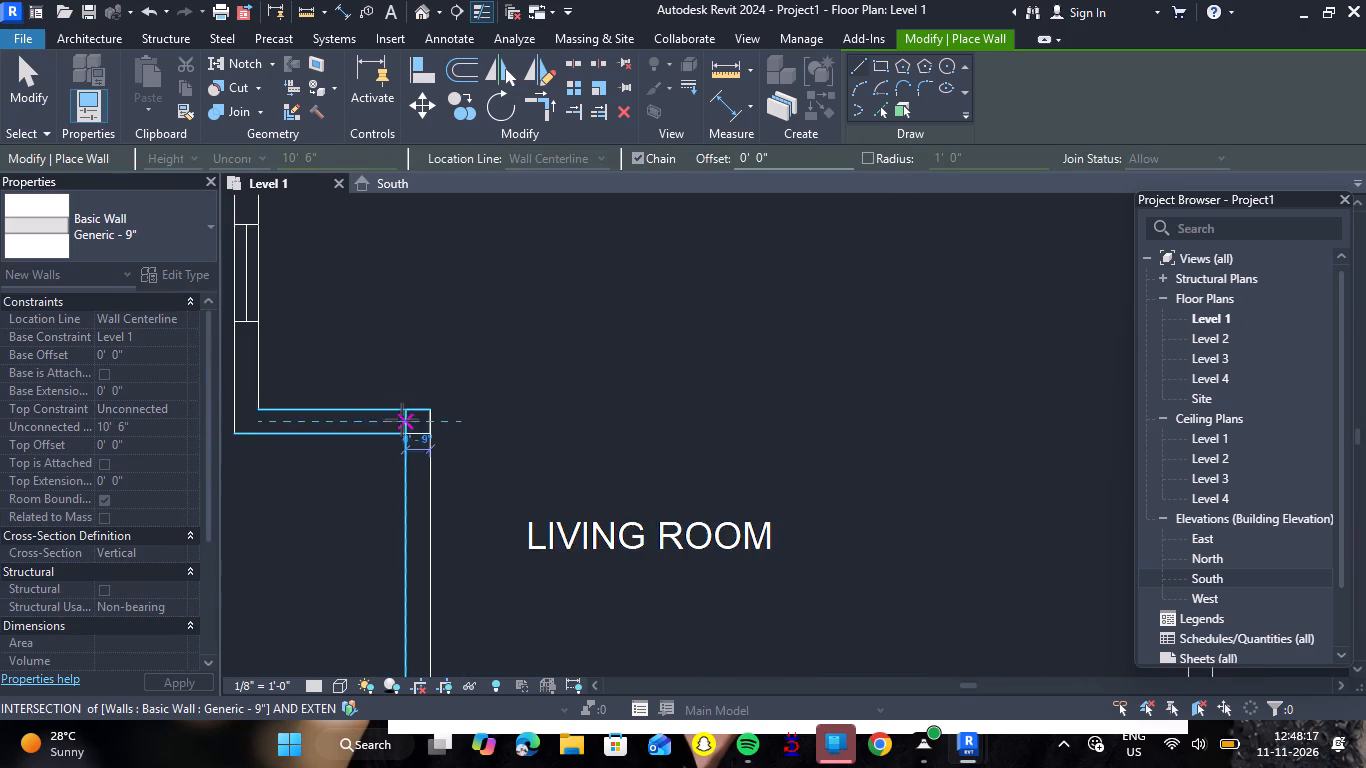
pyautogui.scroll(-4, 402, 420)
pyautogui.scroll(7, 296, 417)
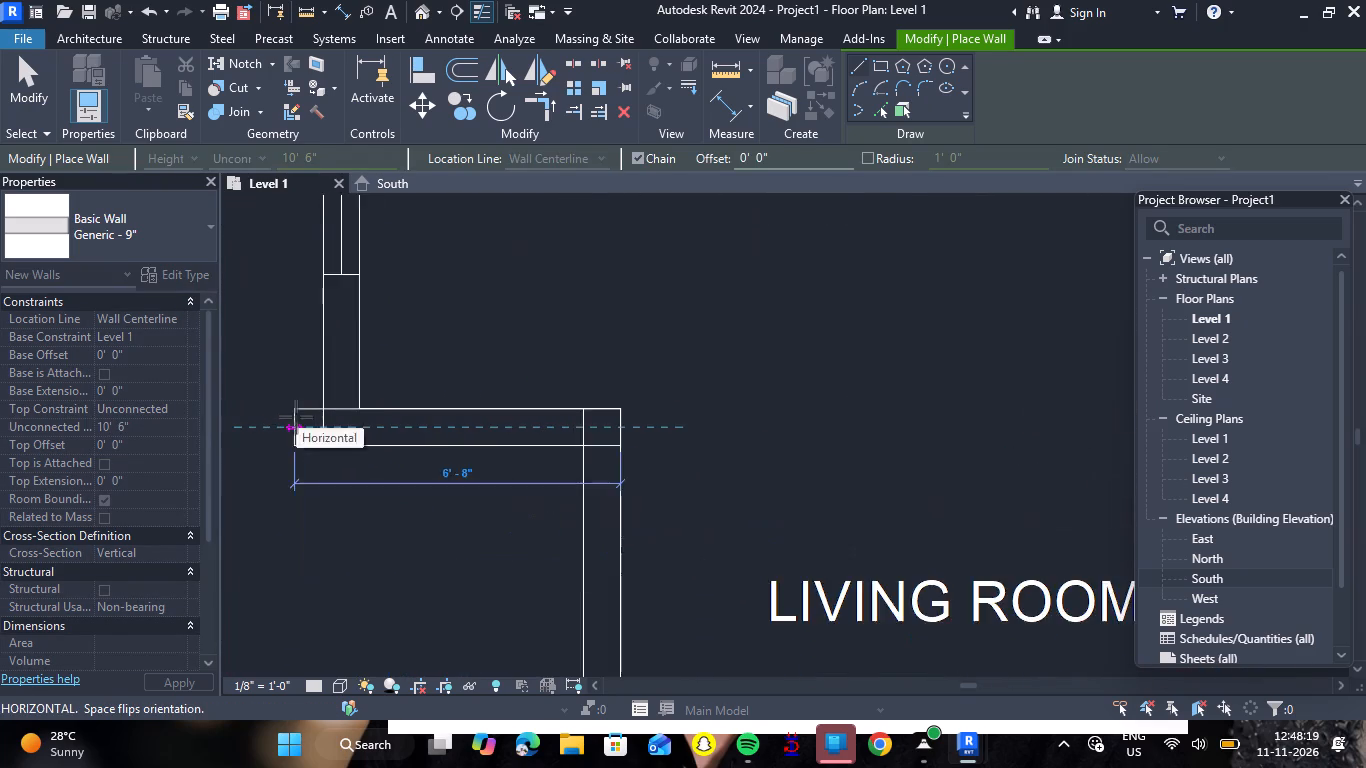
pyautogui.scroll(6, 296, 417)
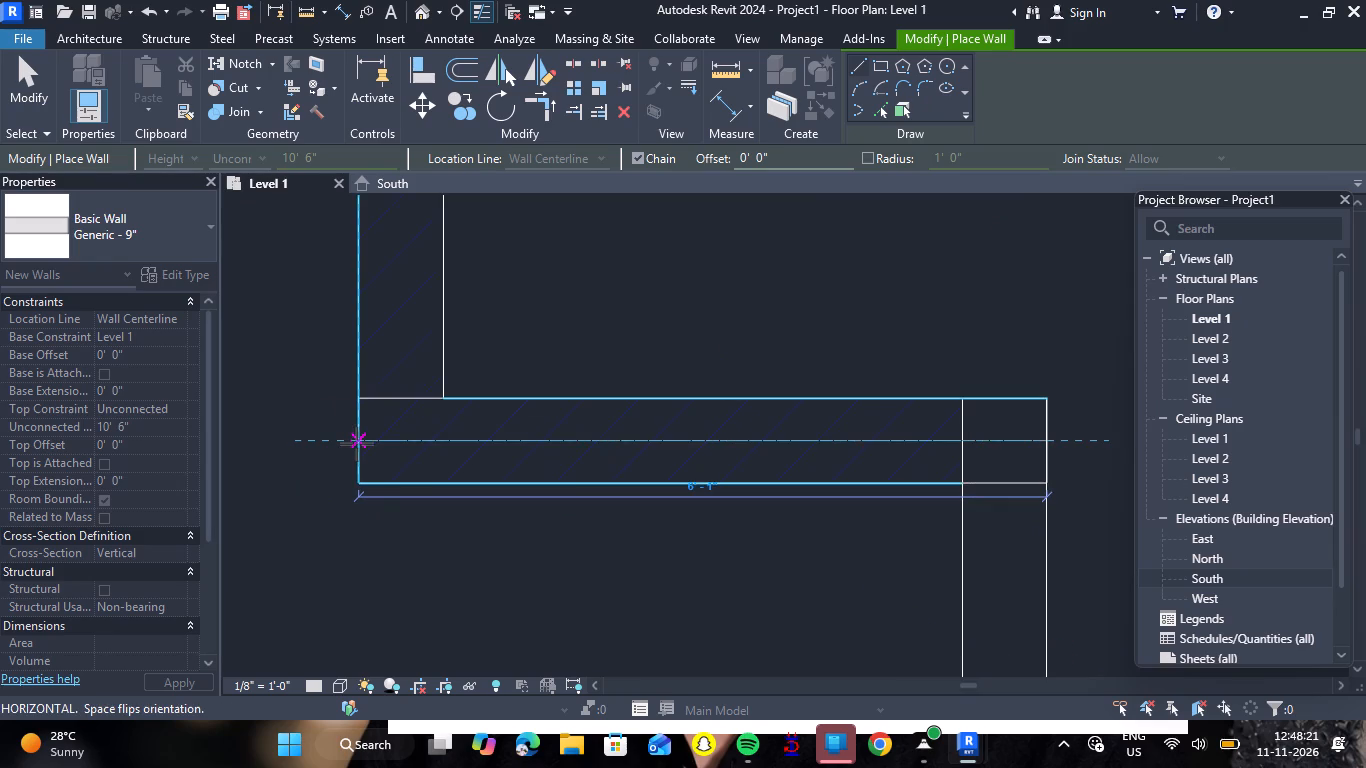
pyautogui.click(357, 444)
pyautogui.press('Escape')
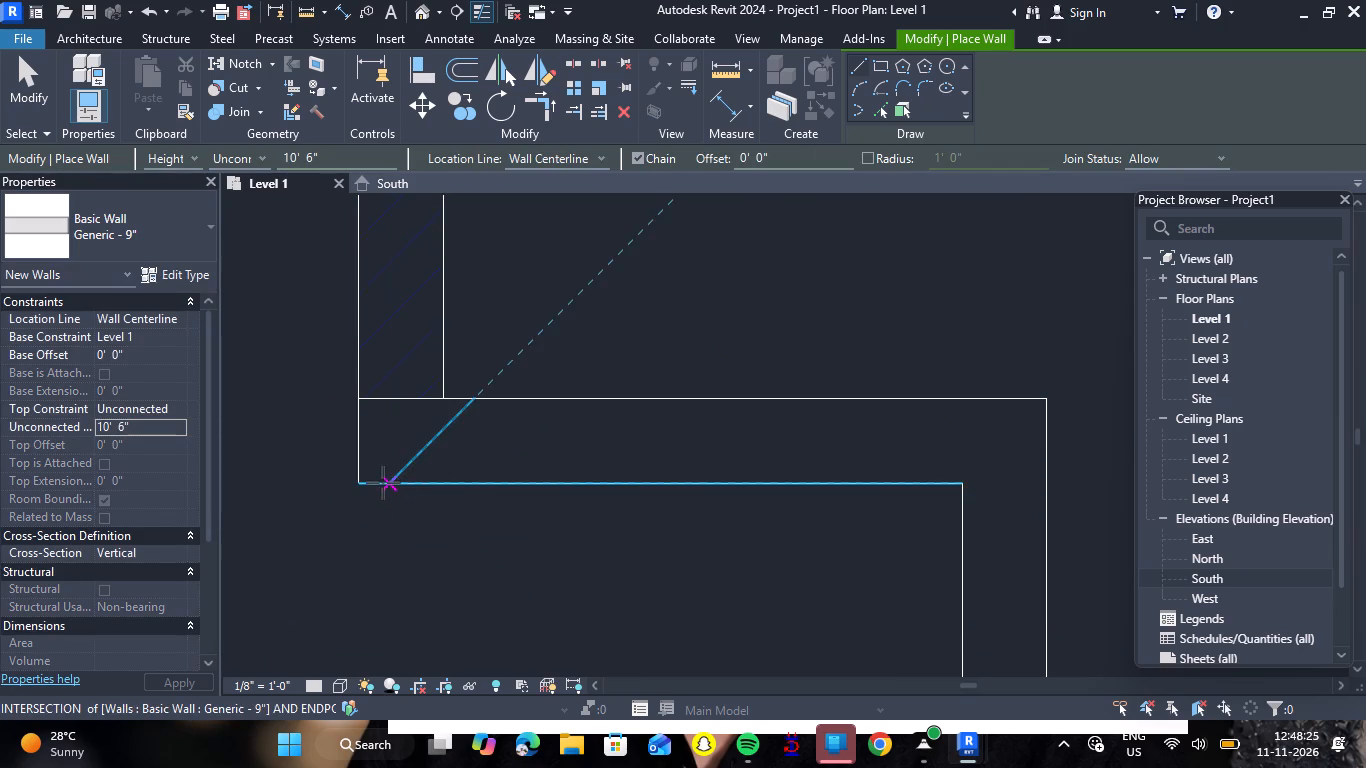
# Trace the outer side wall from the offset wall up to the kitchen's rear corner, about 24' 4" long in Generic - 9".
pyautogui.click(400, 484)
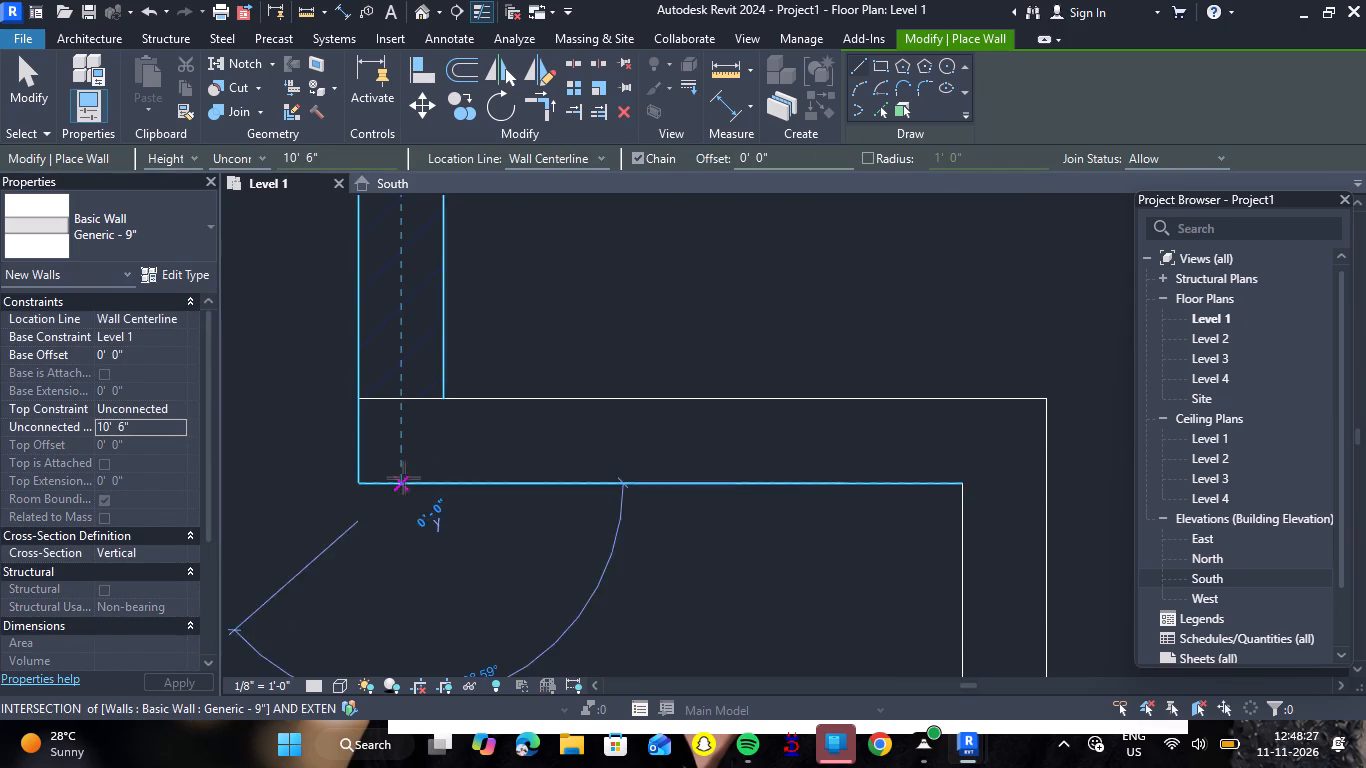
pyautogui.scroll(-14, 410, 269)
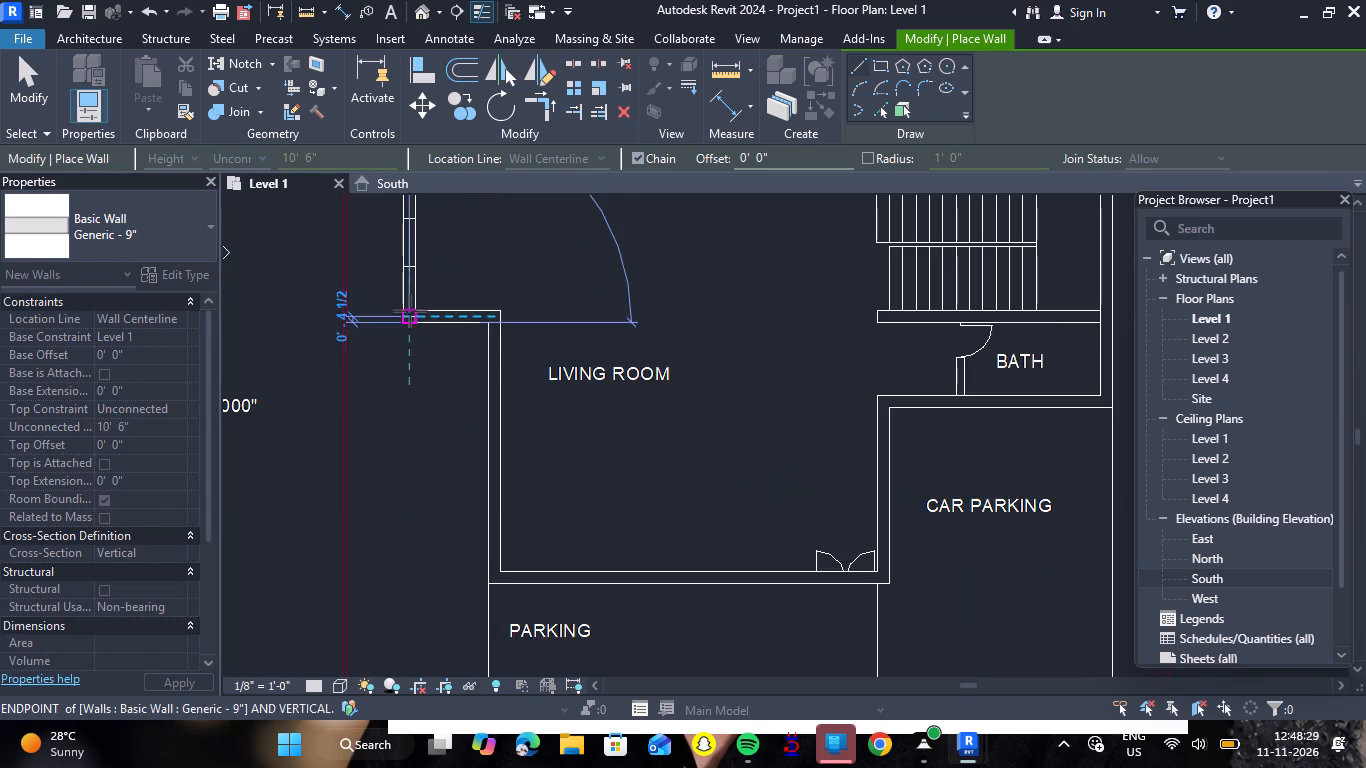
pyautogui.scroll(-12, 410, 311)
pyautogui.scroll(13, 407, 231)
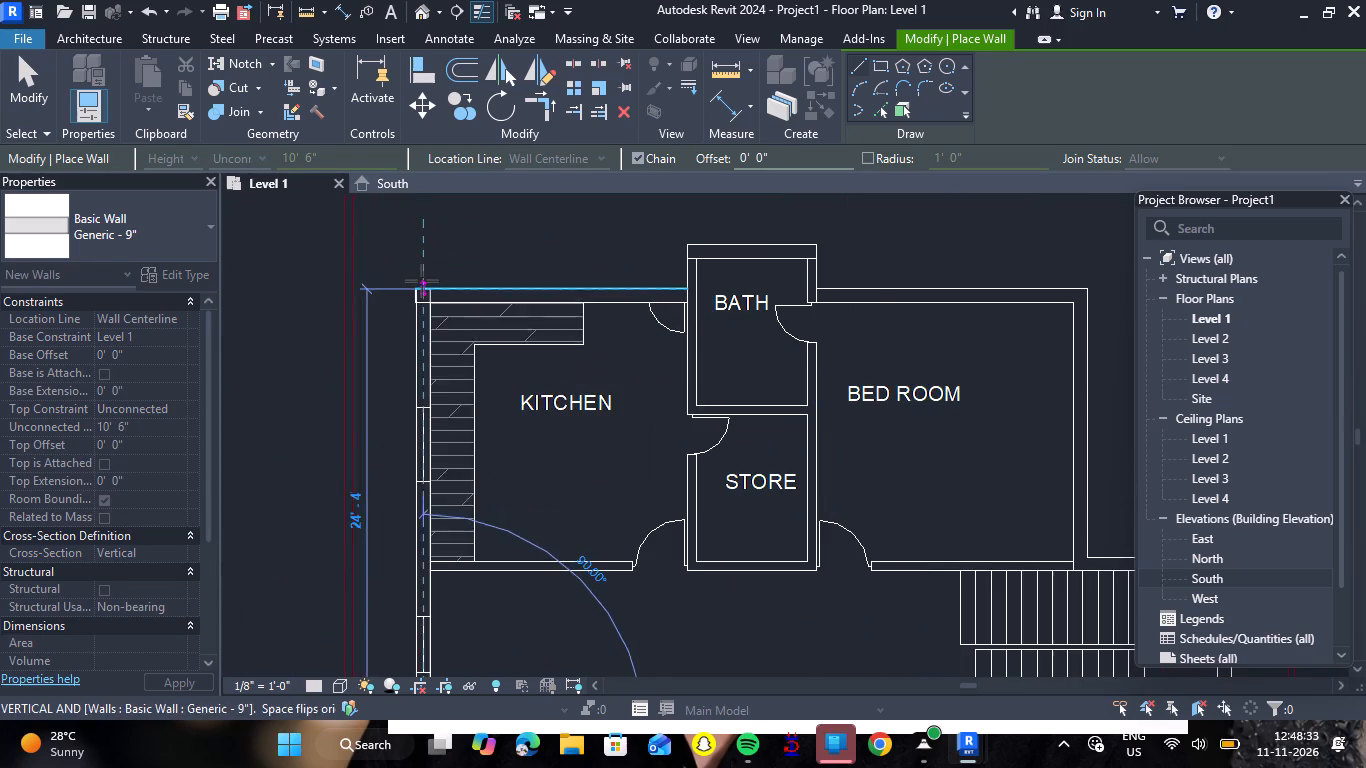
pyautogui.scroll(11, 422, 281)
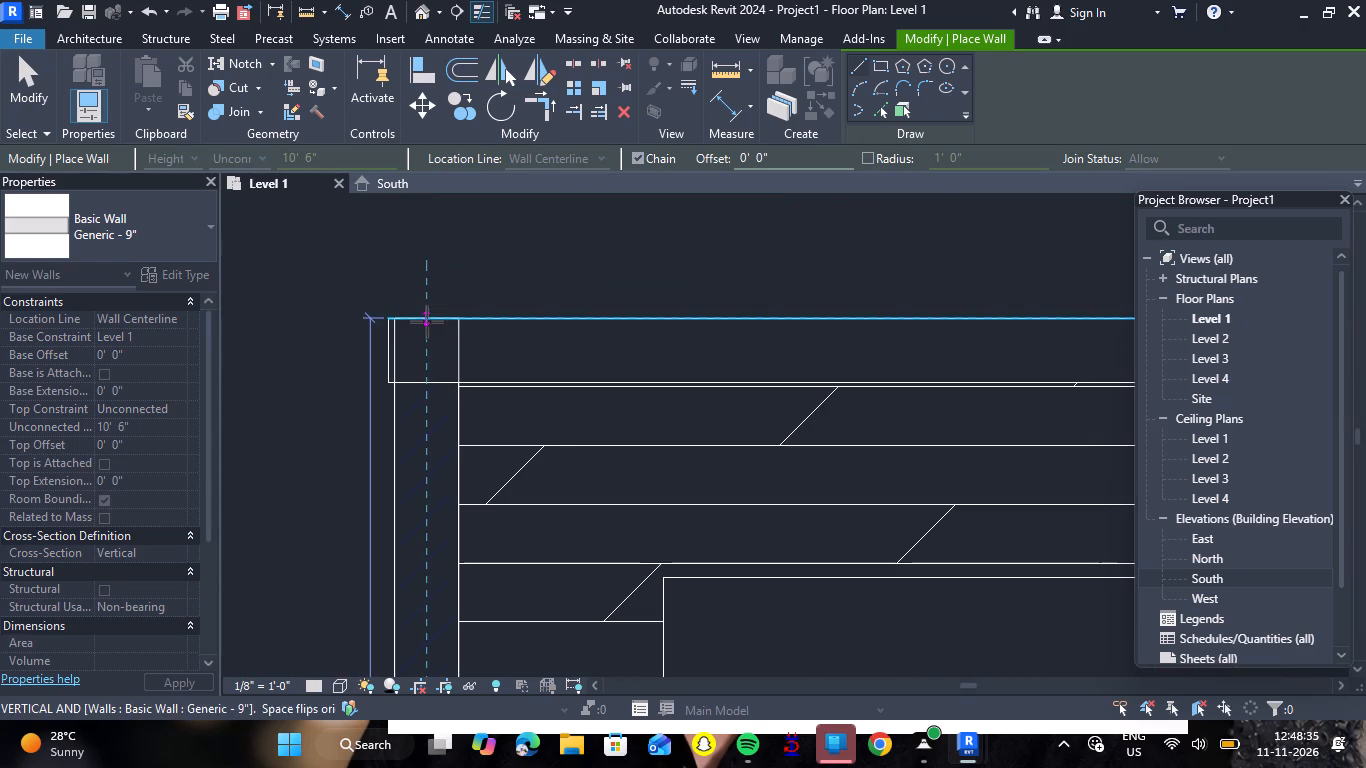
pyautogui.click(427, 322)
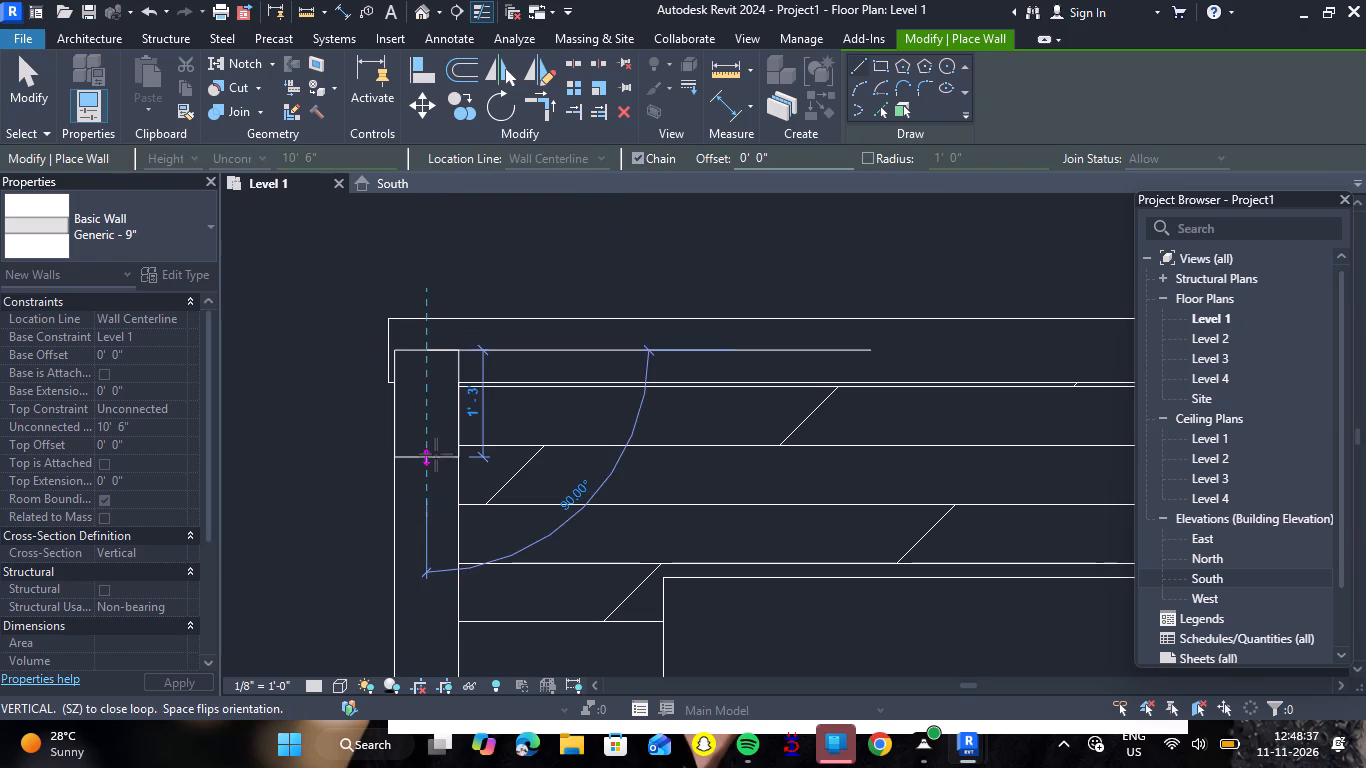
pyautogui.press('Escape')
pyautogui.press('Escape')
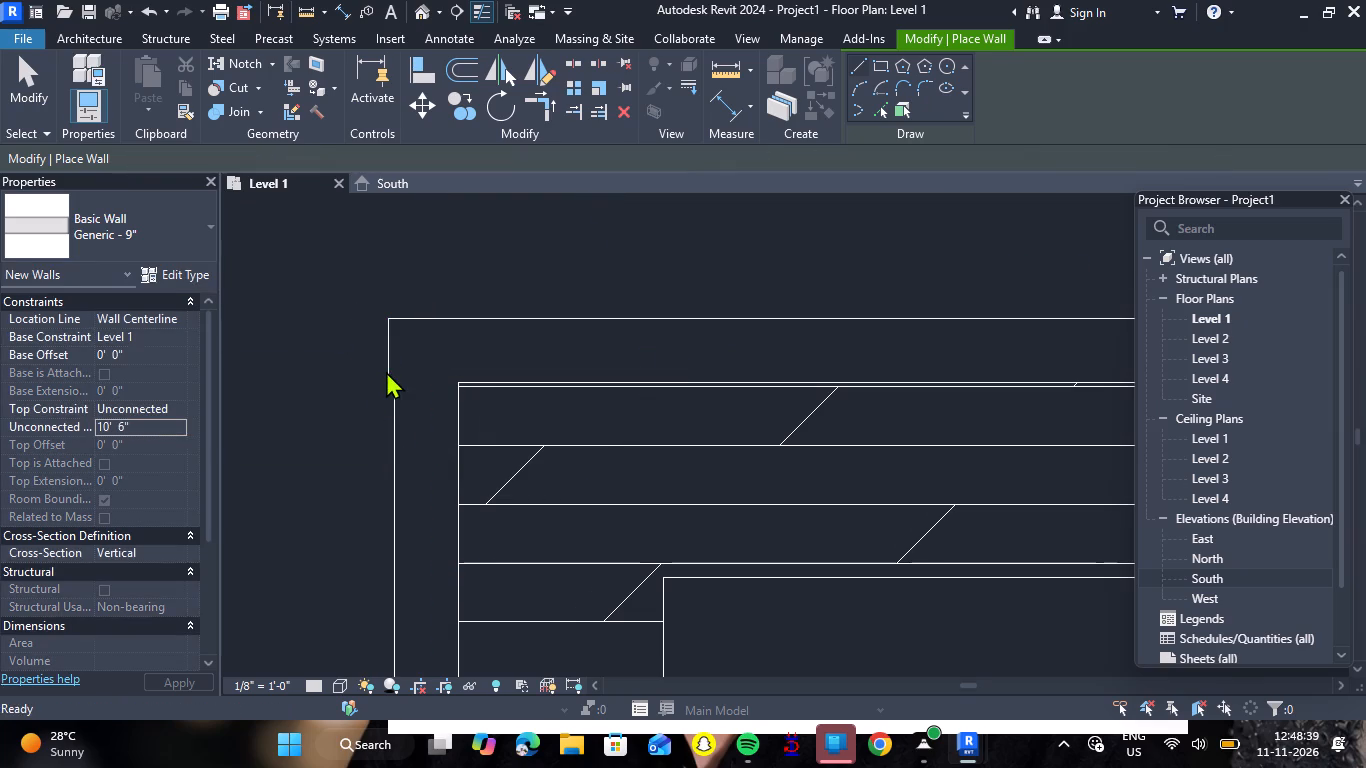
# Nudge the kitchen's rear wall toward the bath so its outer end is flush with the new side wall's outer face.
pyautogui.click(388, 366)
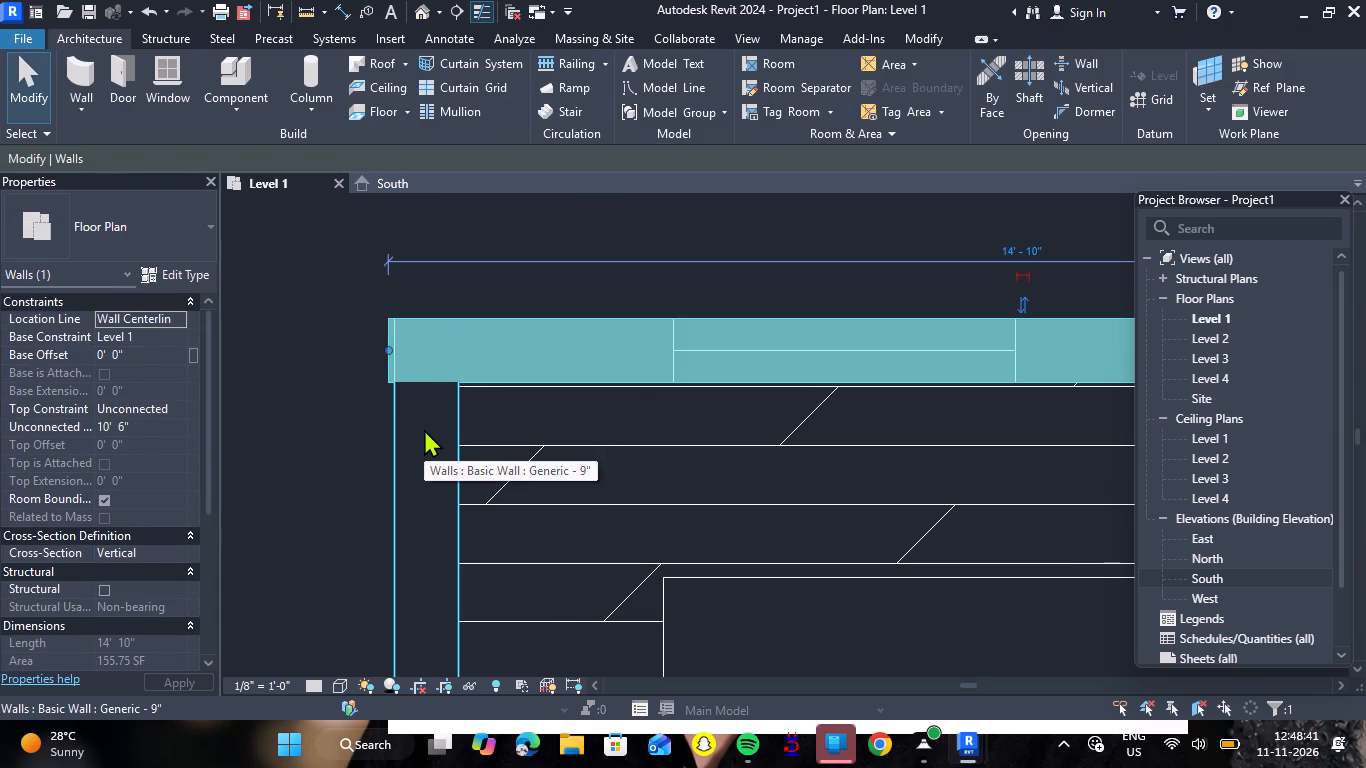
pyautogui.press('Right')
pyautogui.press('Right')
pyautogui.press('Escape')
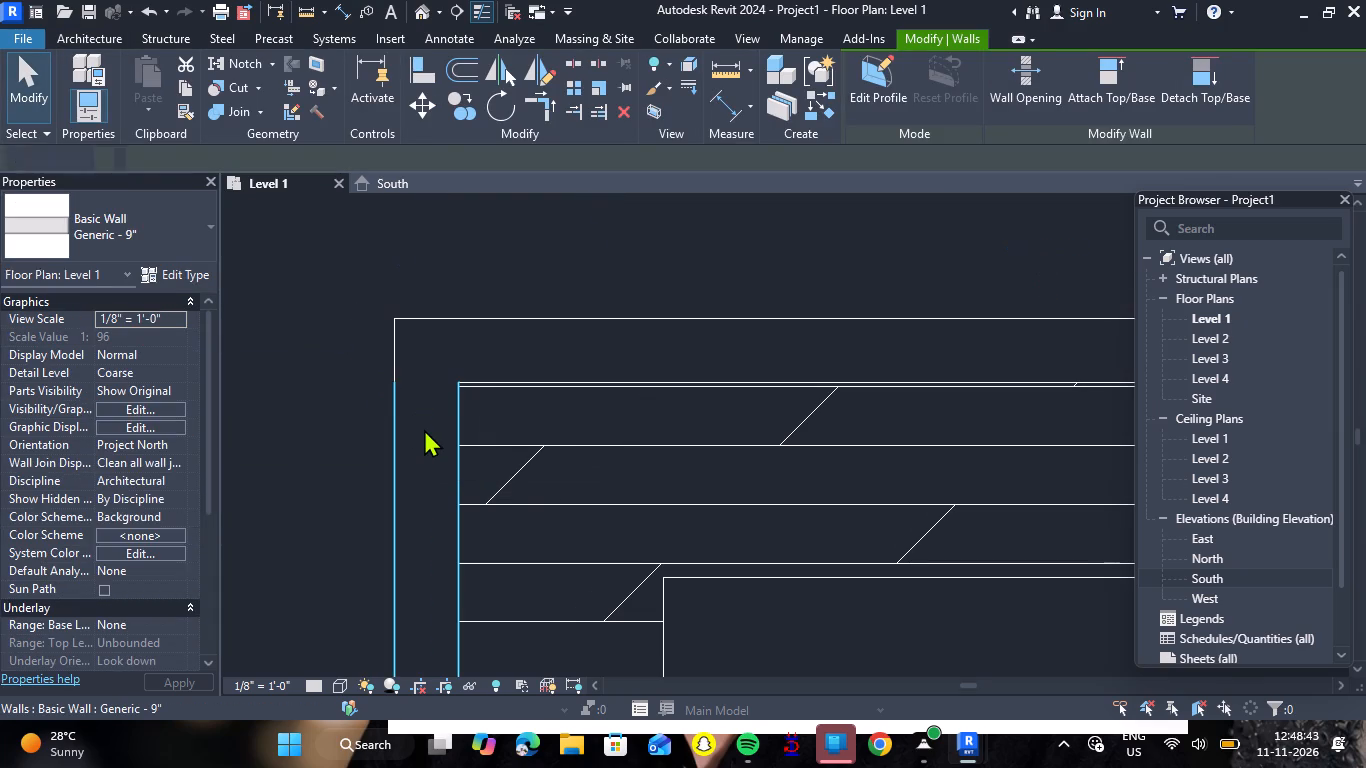
# Nudge the bath end of the kitchen's rear wall back until it is flush with the outer face of the bath wall.
pyautogui.scroll(-6, 406, 275)
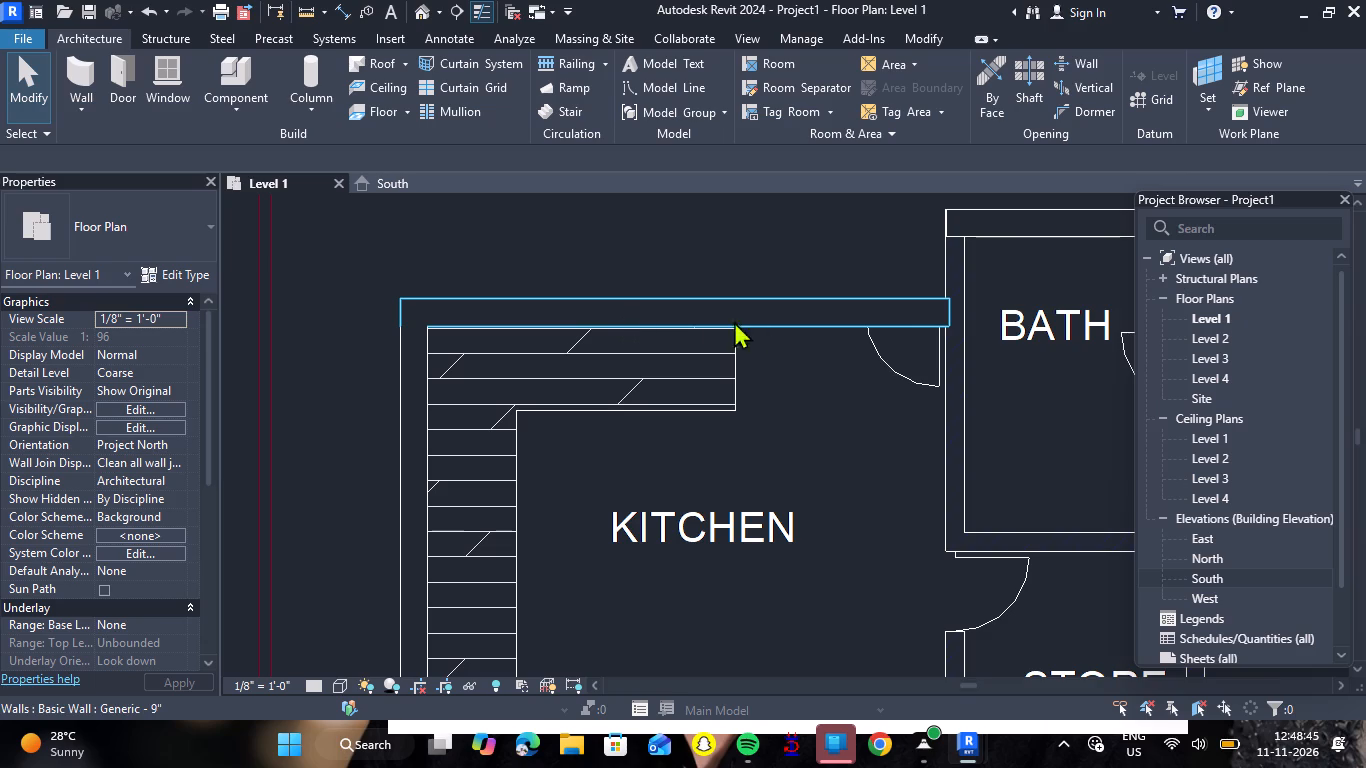
pyautogui.scroll(11, 967, 294)
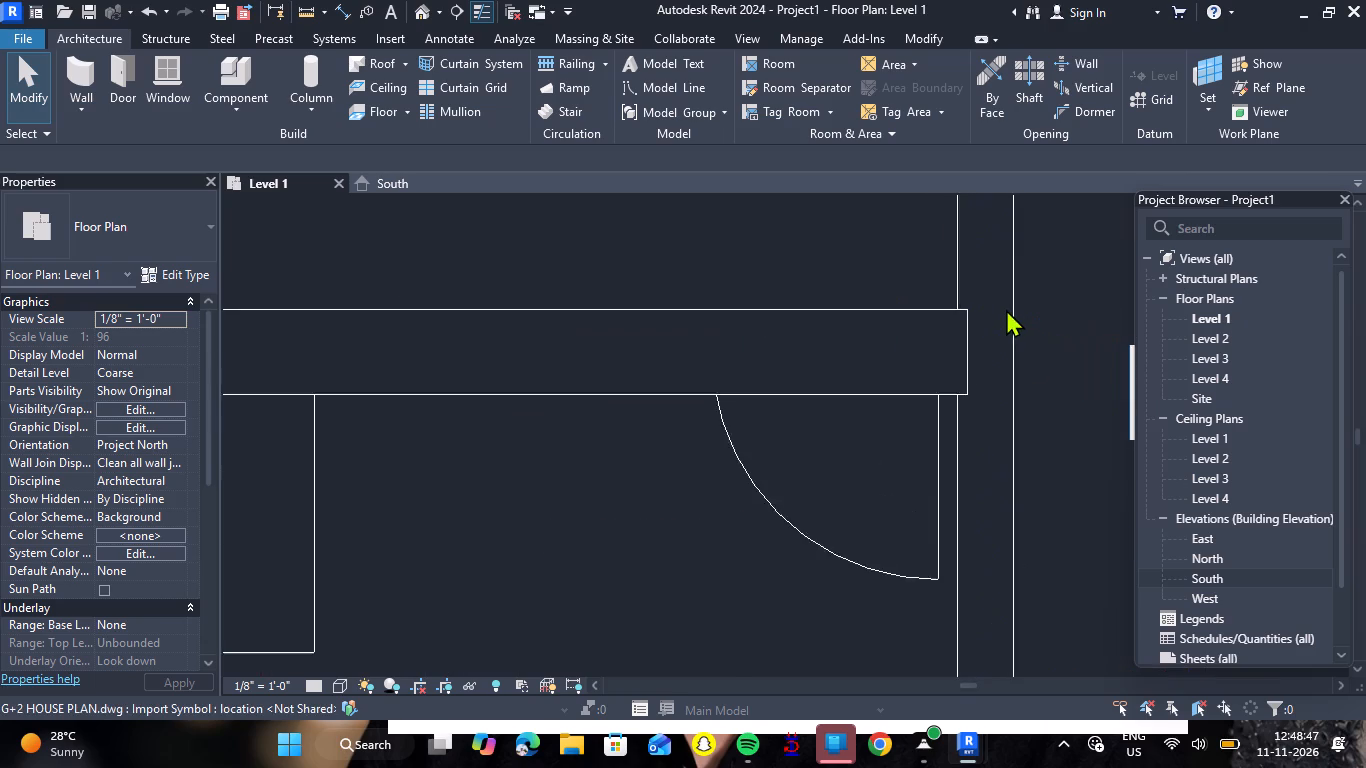
pyautogui.click(949, 391)
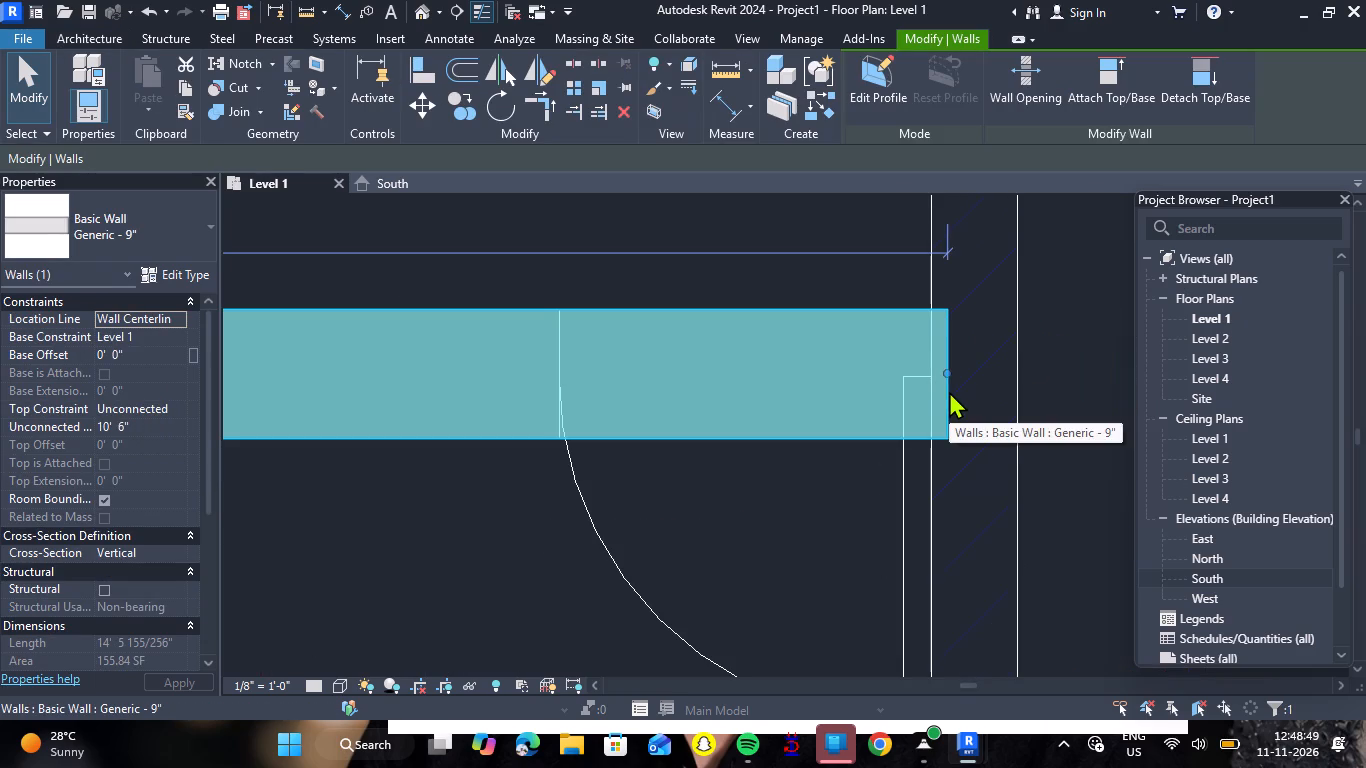
pyautogui.press('Left')
pyautogui.press('Left')
pyautogui.press('Left')
pyautogui.press('Left')
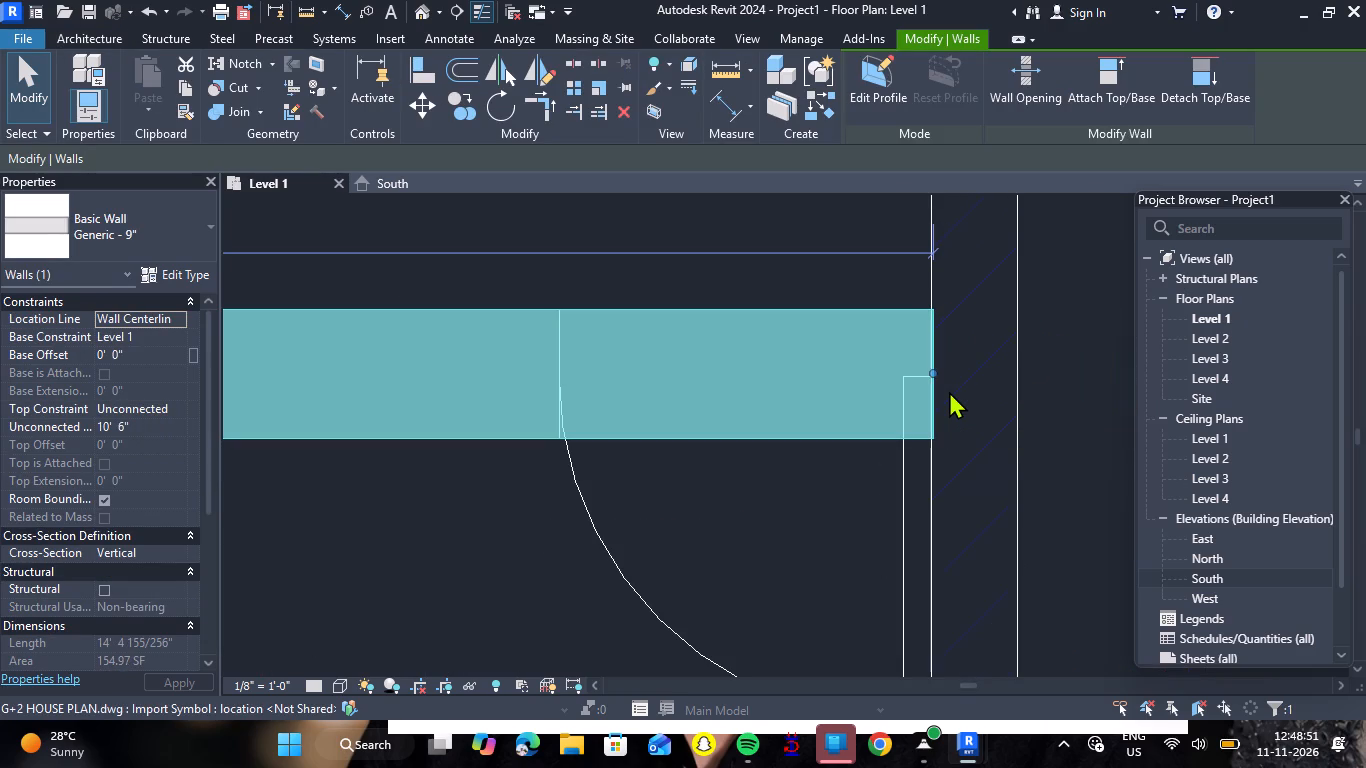
pyautogui.press('Left')
pyautogui.press('Right')
pyautogui.press('Escape')
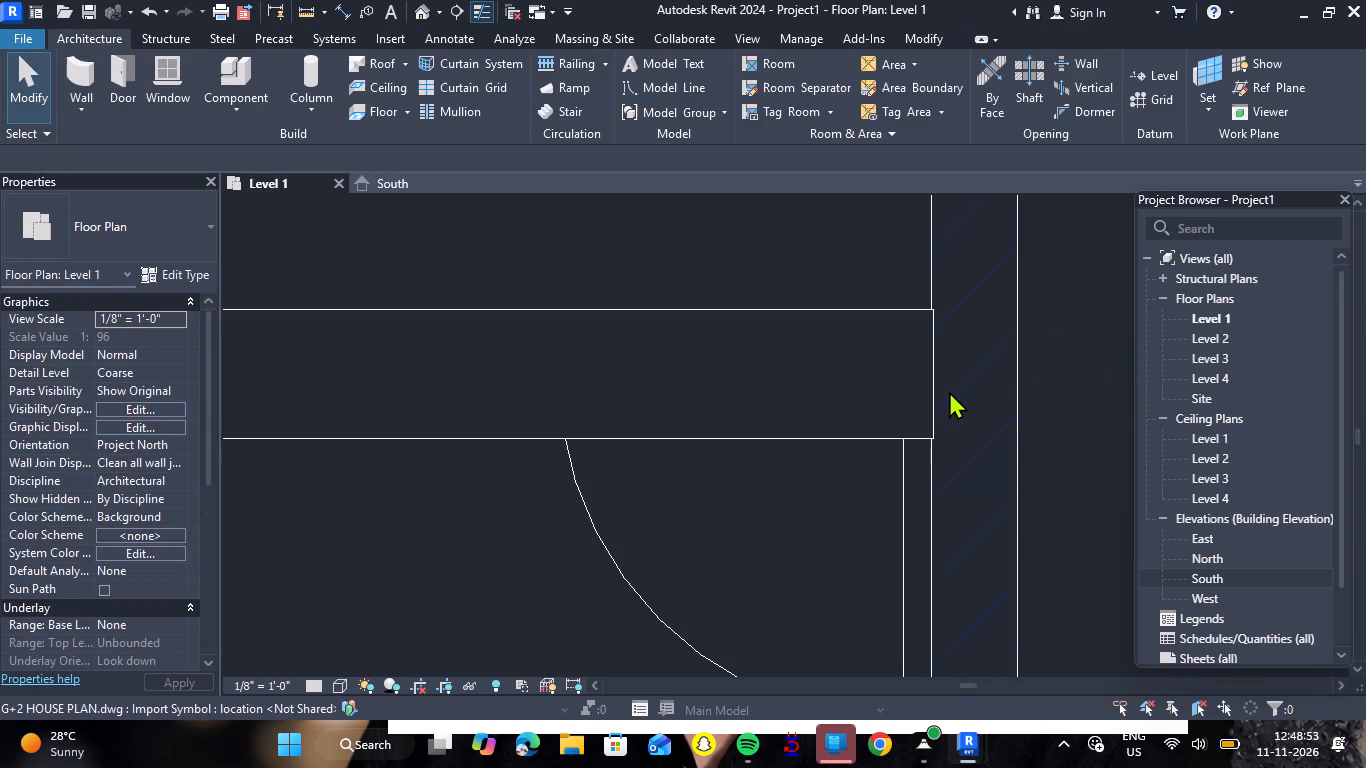
pyautogui.scroll(5, 944, 329)
pyautogui.click(914, 428)
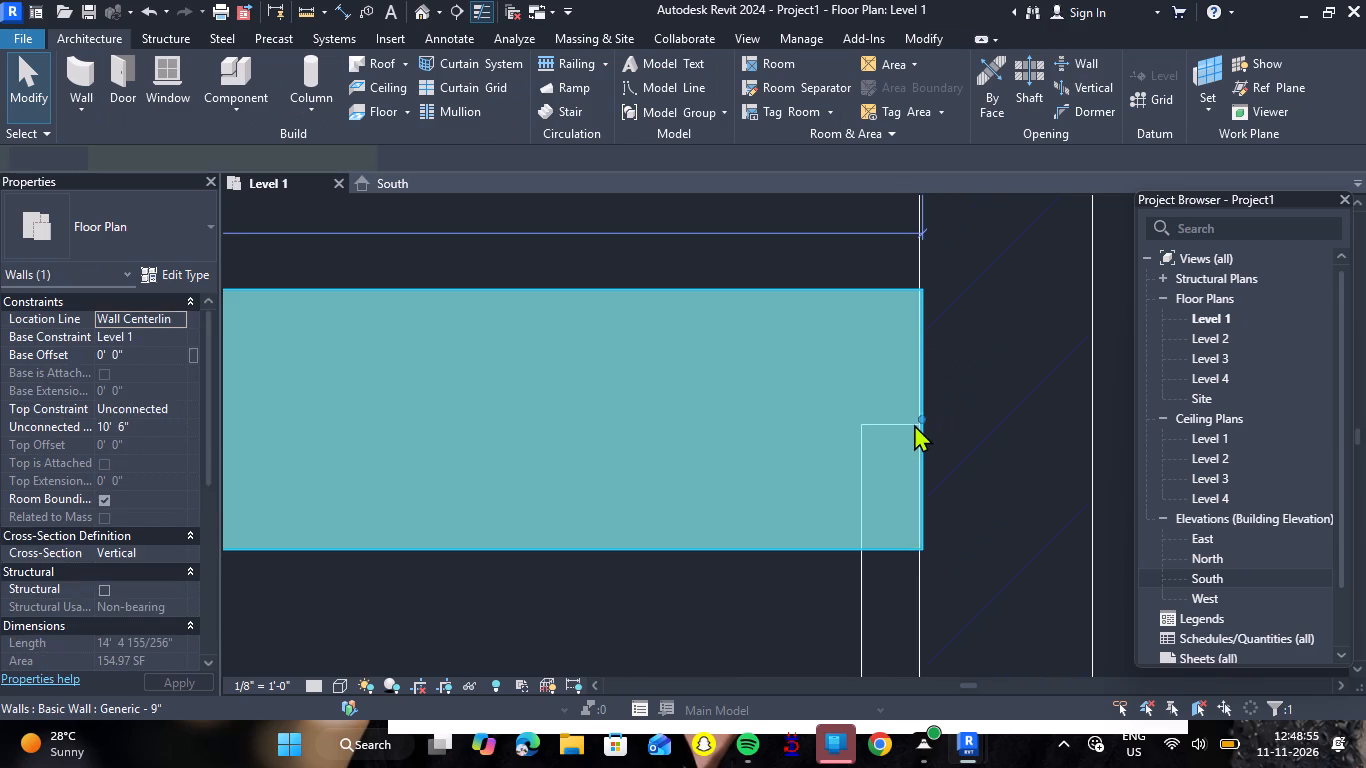
pyautogui.press('Left')
pyautogui.press('Escape')
# Start a new wall at the bath and set its type to Generic - 6".
pyautogui.scroll(-10, 831, 360)
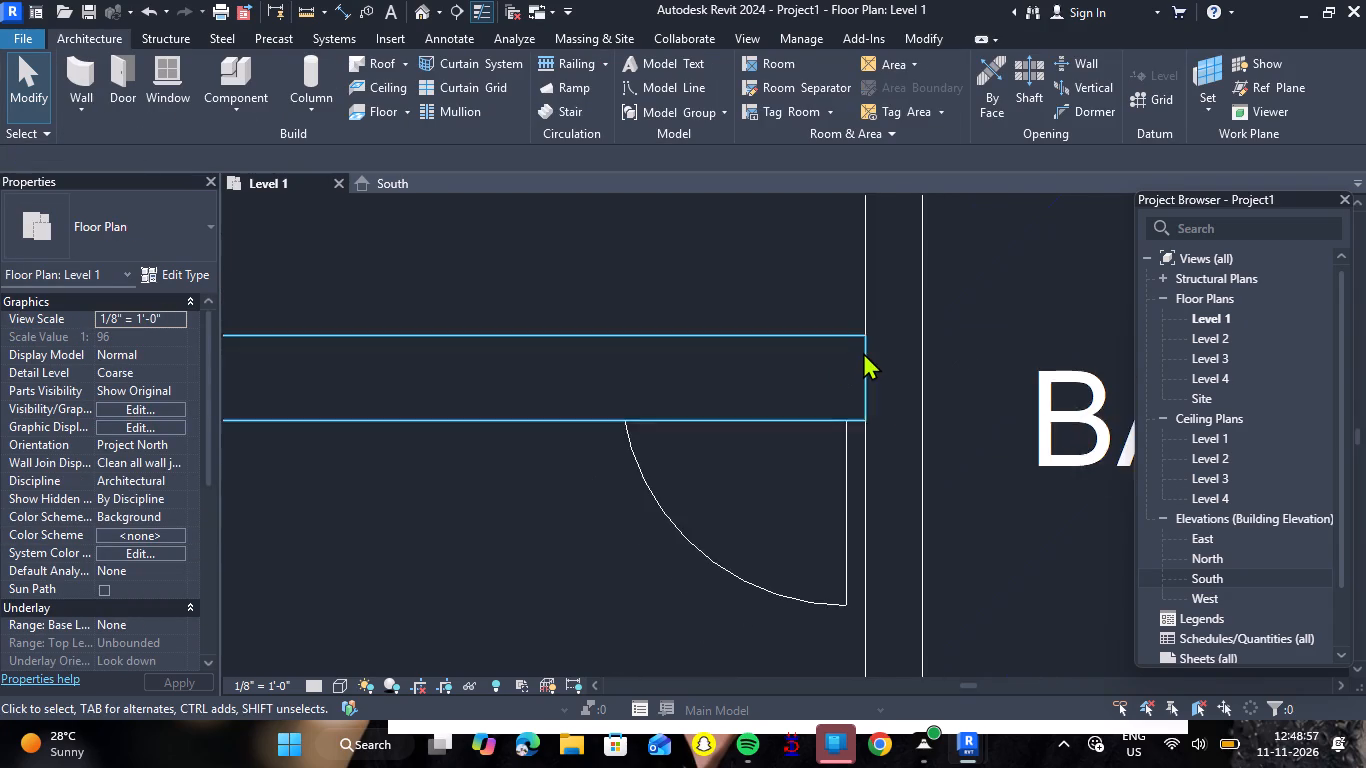
pyautogui.scroll(-9, 863, 352)
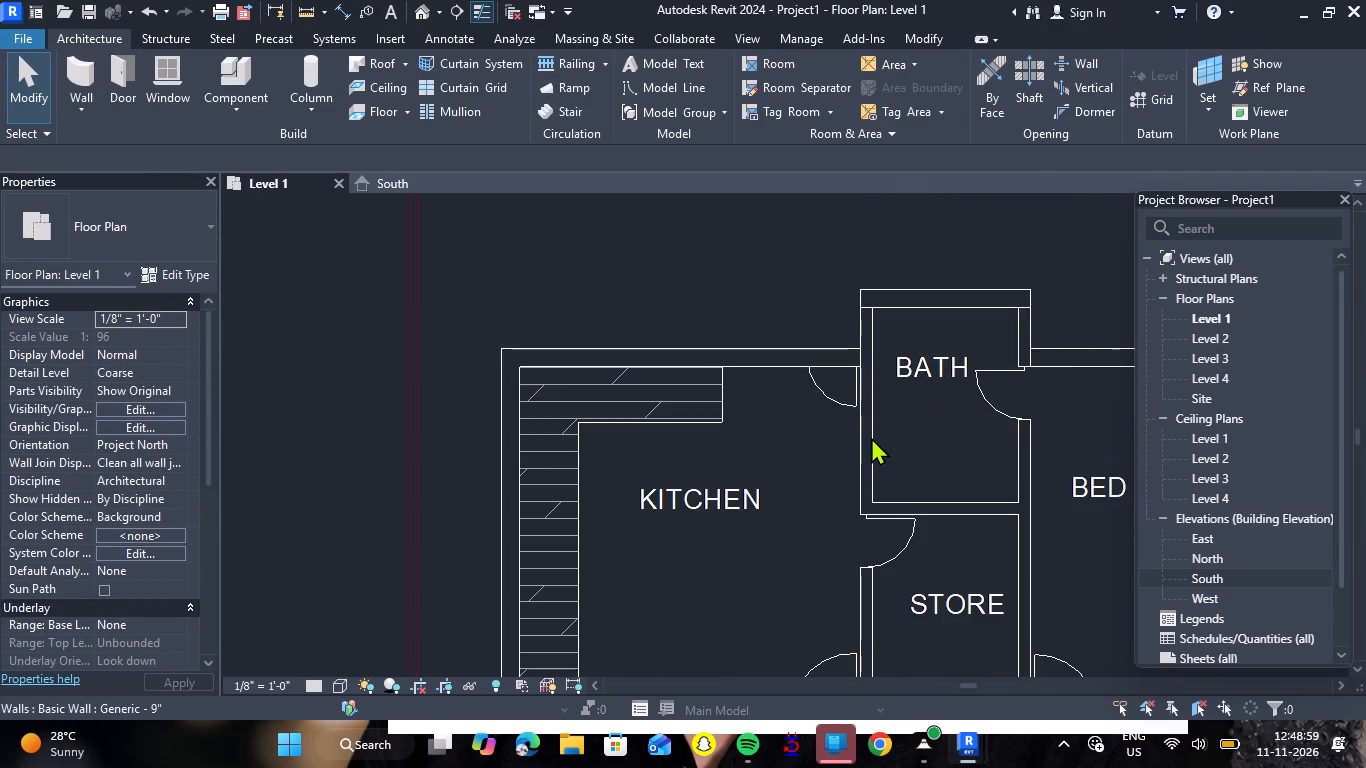
pyautogui.scroll(-5, 870, 426)
pyautogui.scroll(3, 985, 394)
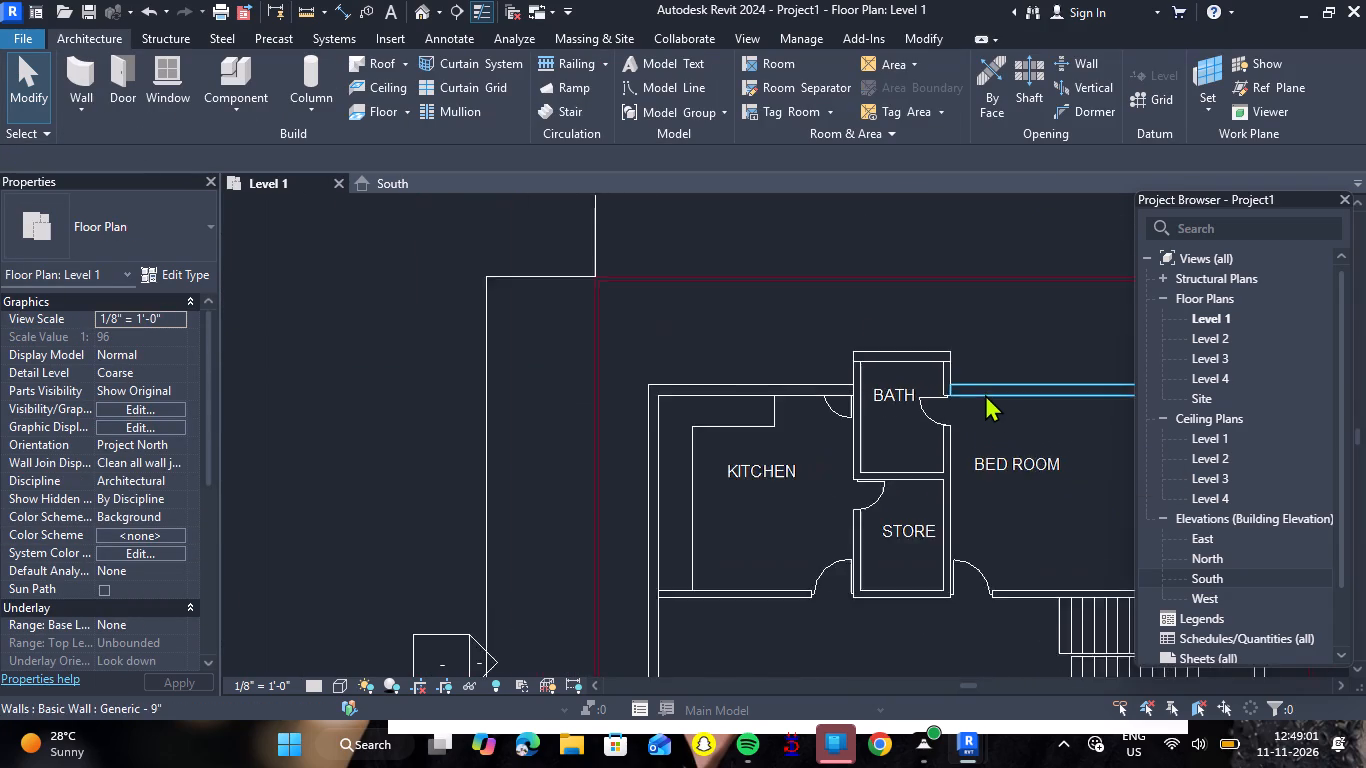
pyautogui.scroll(6, 985, 394)
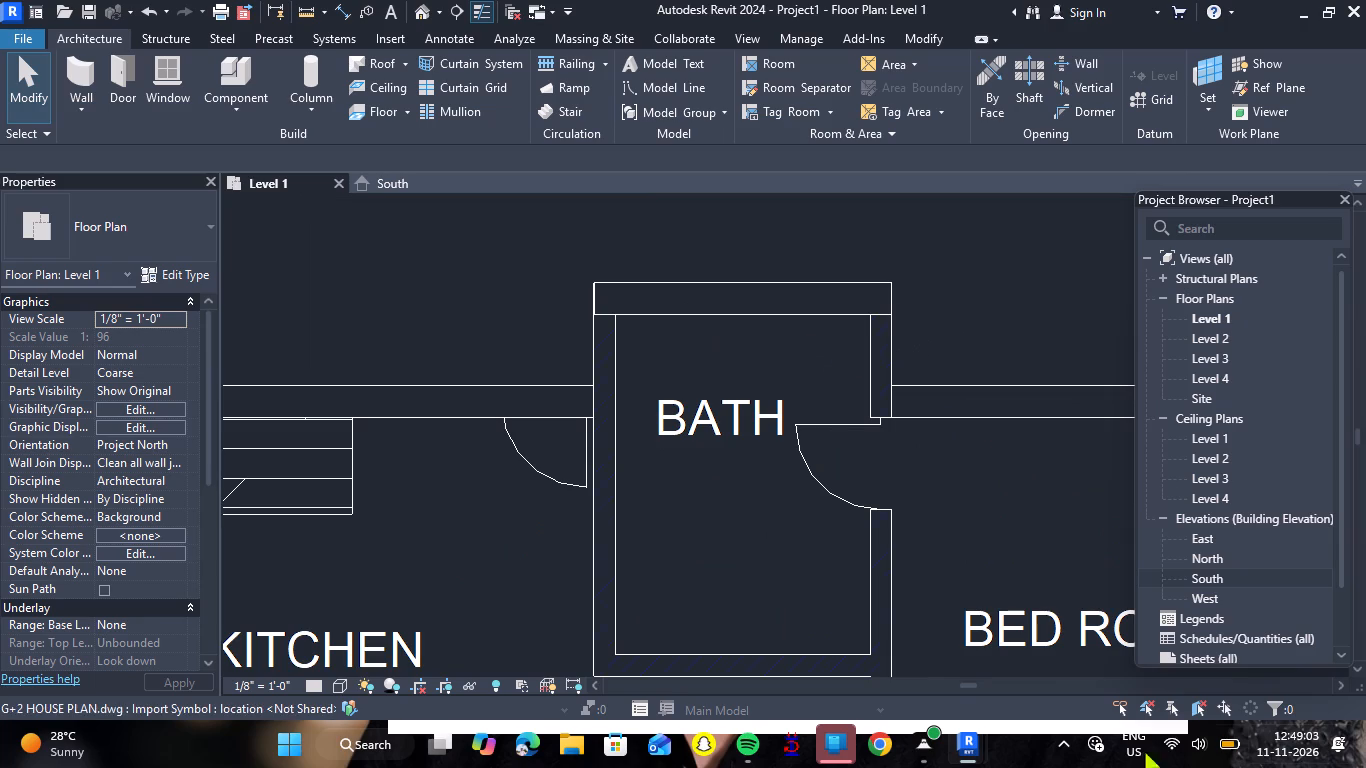
pyautogui.click(74, 75)
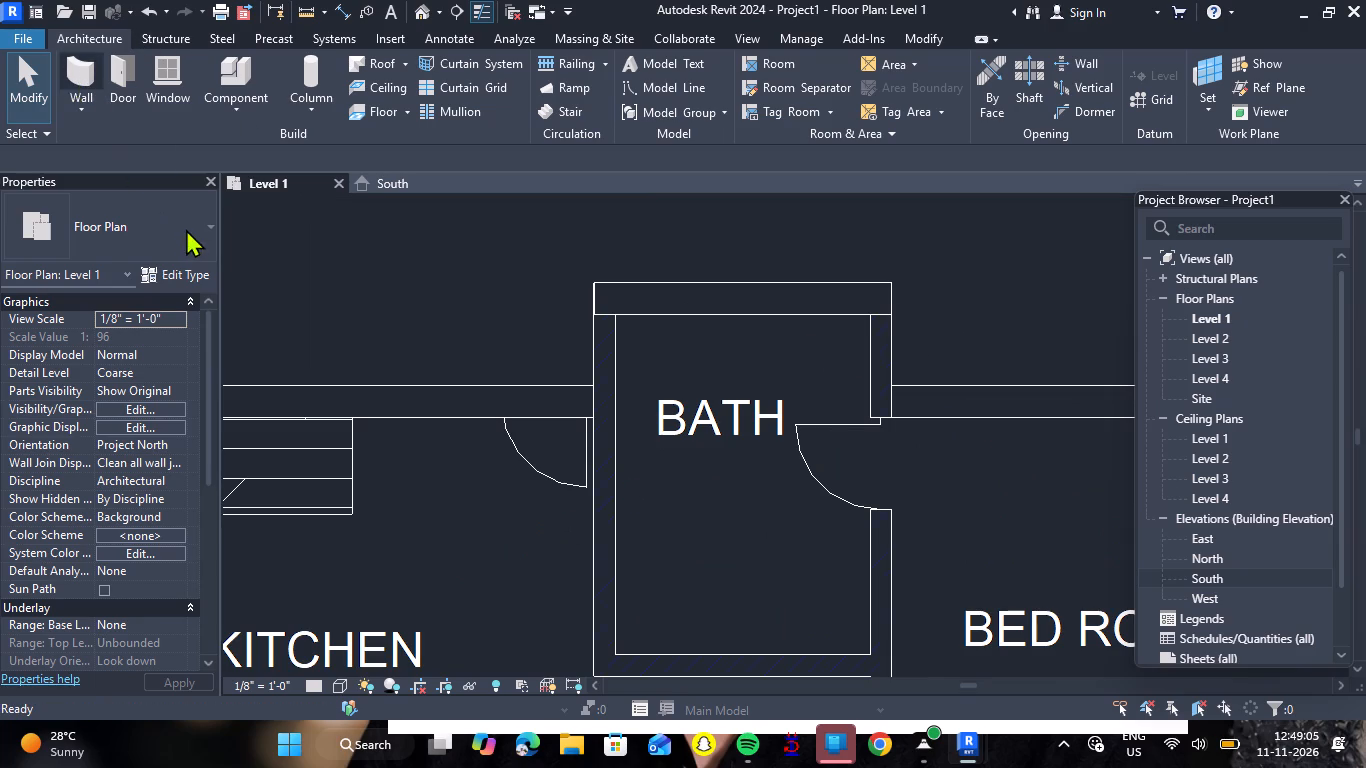
pyautogui.click(211, 229)
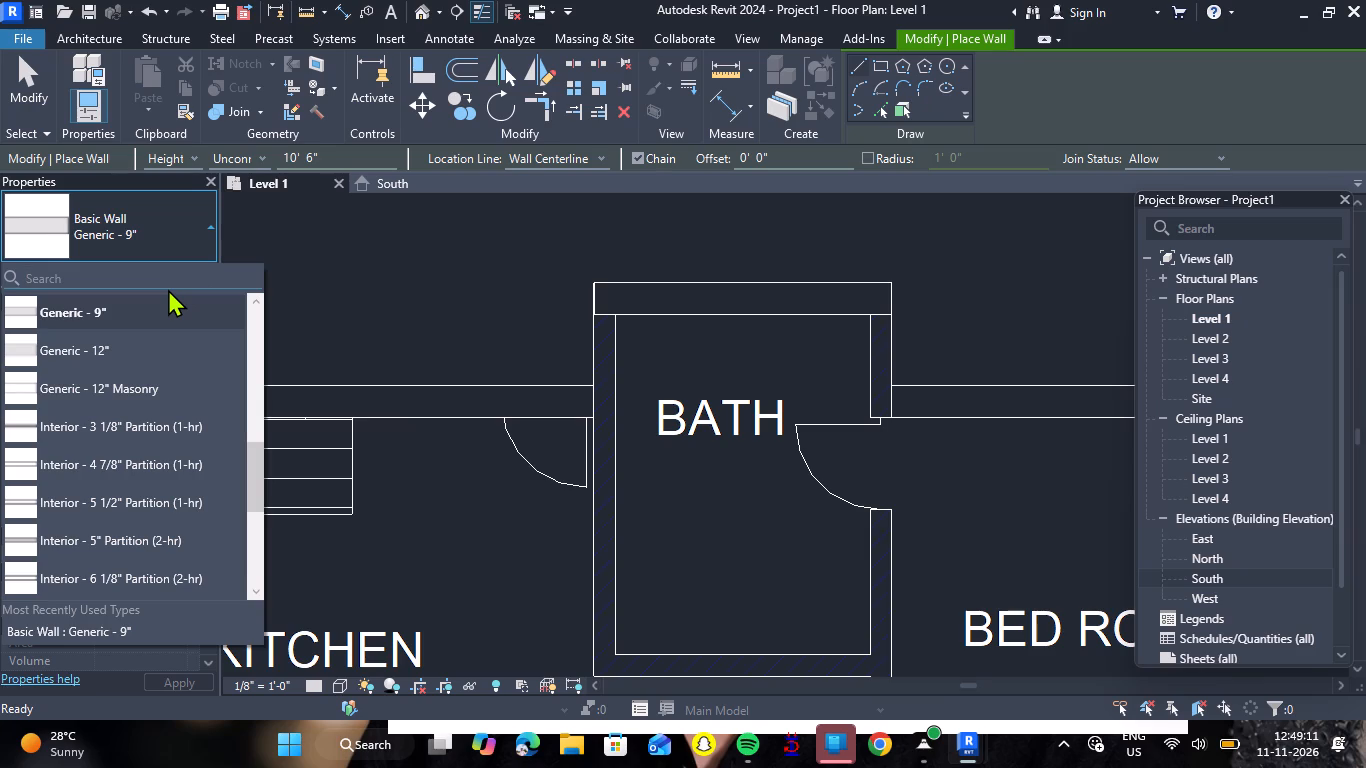
pyautogui.scroll(1, 212, 515)
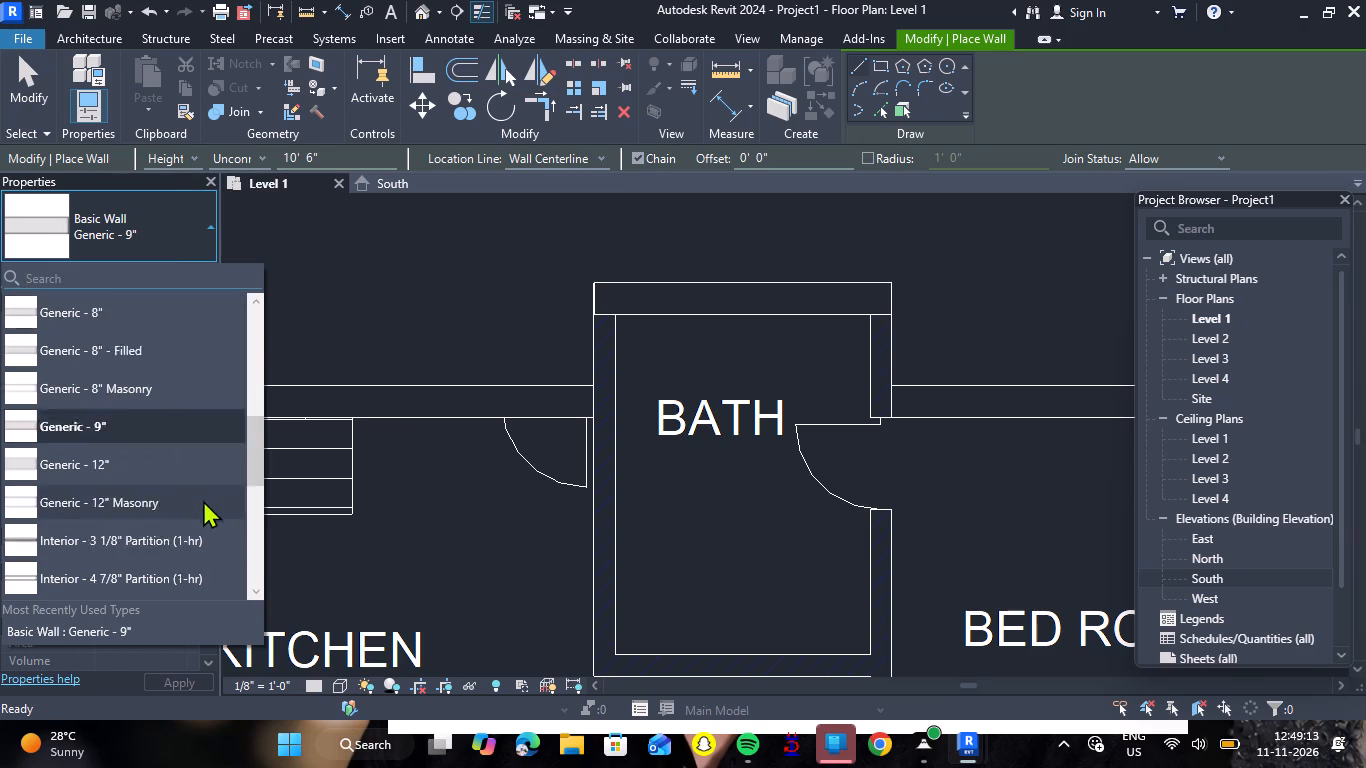
pyautogui.scroll(1, 203, 500)
pyautogui.click(136, 355)
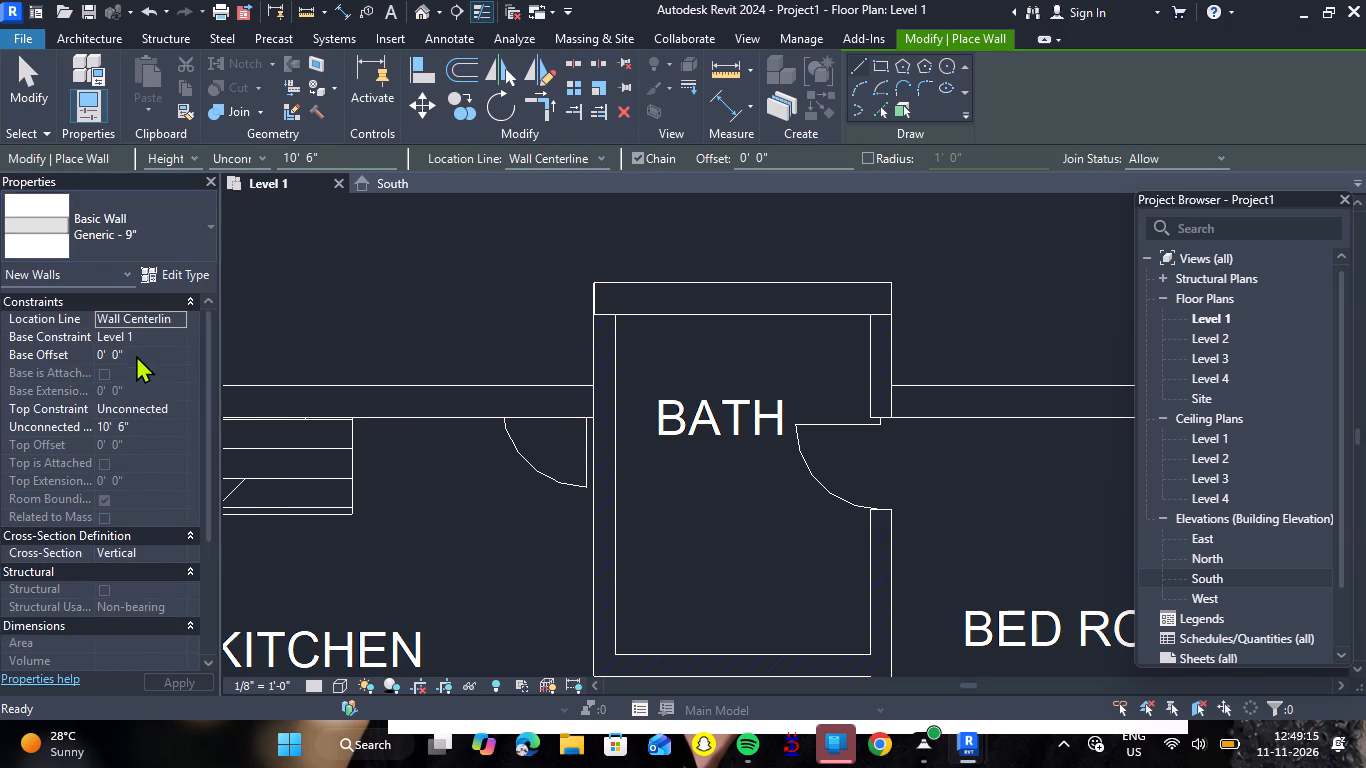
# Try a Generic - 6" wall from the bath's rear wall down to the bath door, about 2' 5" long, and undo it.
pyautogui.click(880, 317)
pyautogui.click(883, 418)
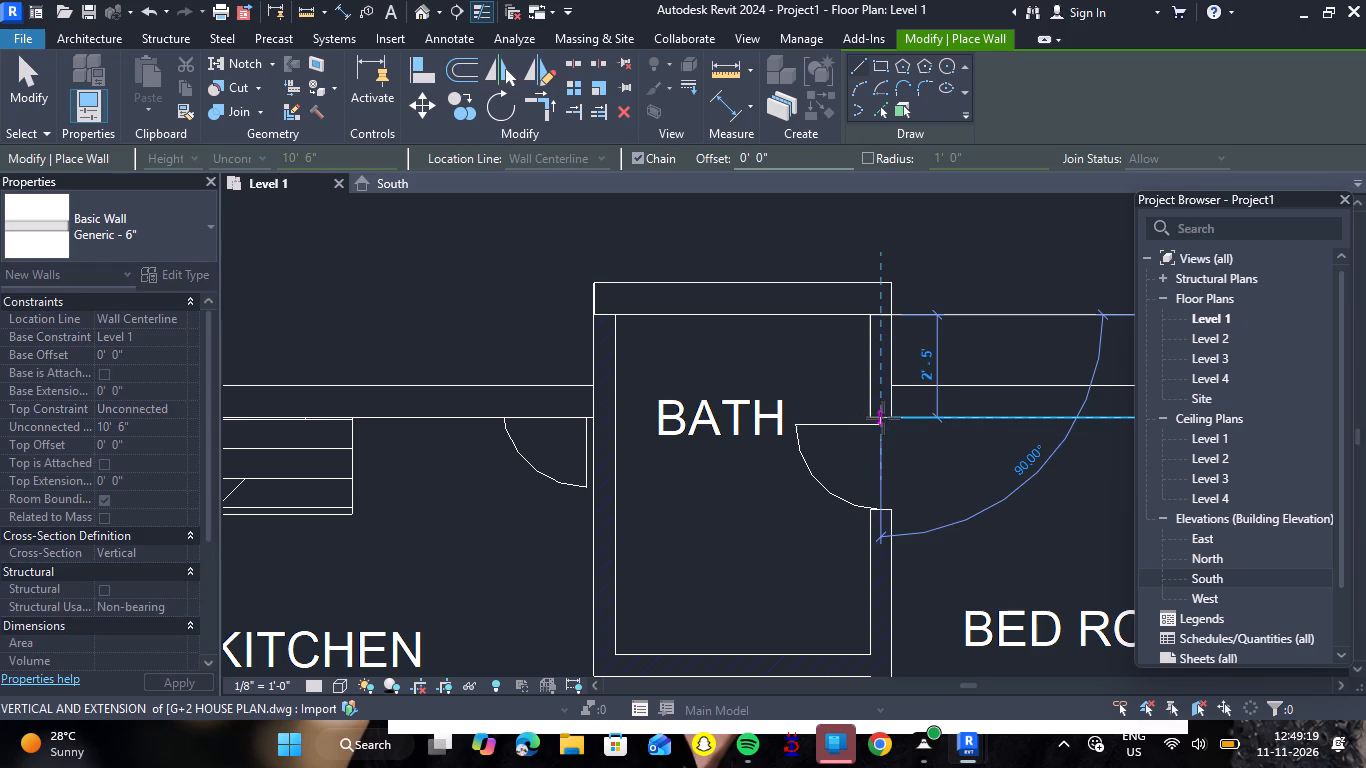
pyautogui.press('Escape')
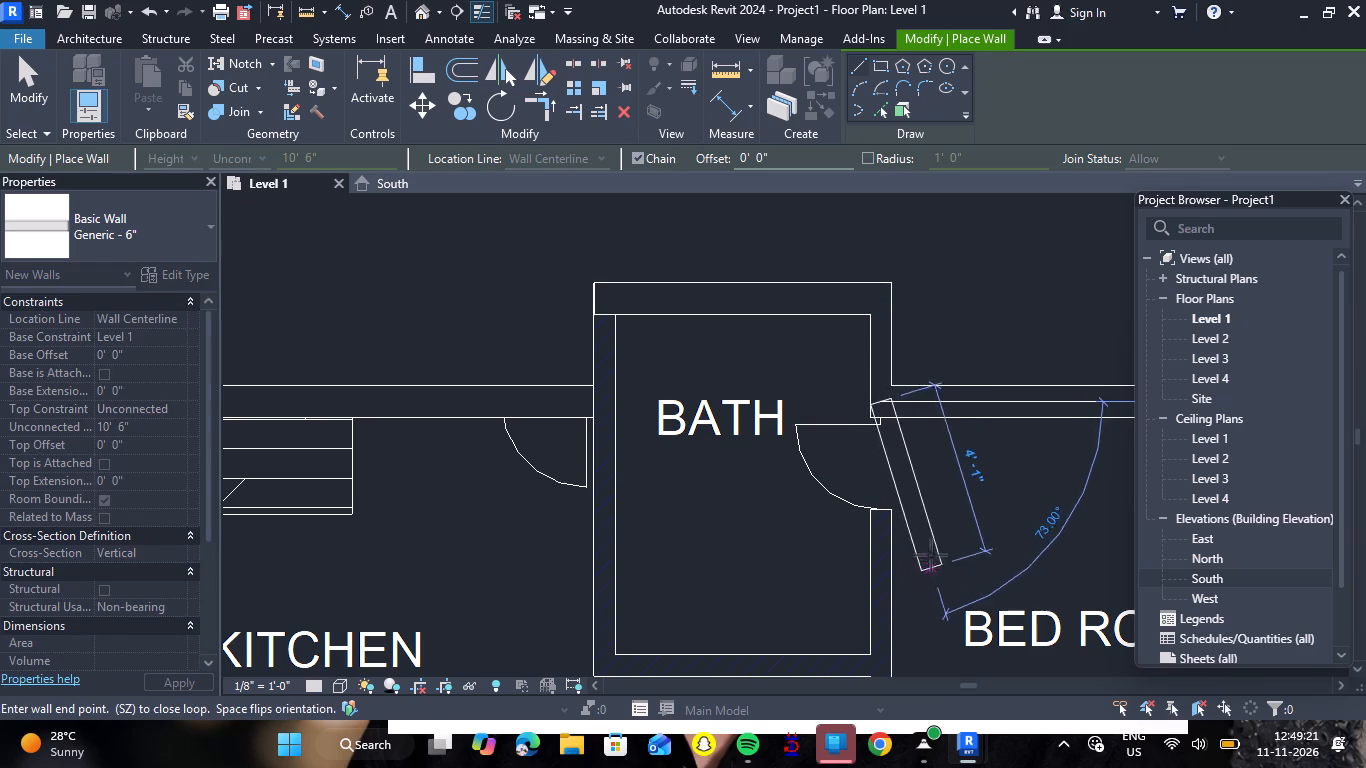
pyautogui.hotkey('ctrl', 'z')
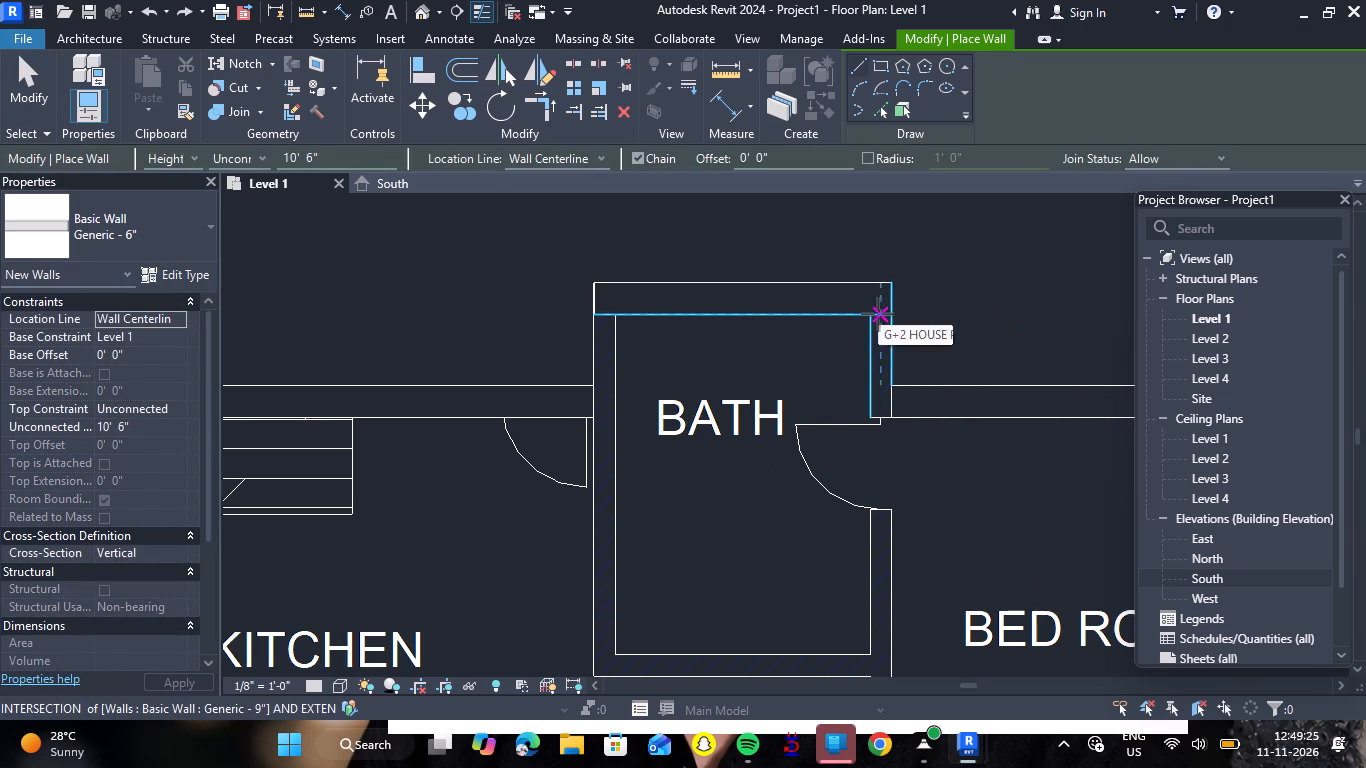
# Trace the wall between the bath, store and bedroom from the bath's rear wall to the store's front corner in Generic - 6".
pyautogui.click(878, 314)
pyautogui.scroll(-3, 876, 413)
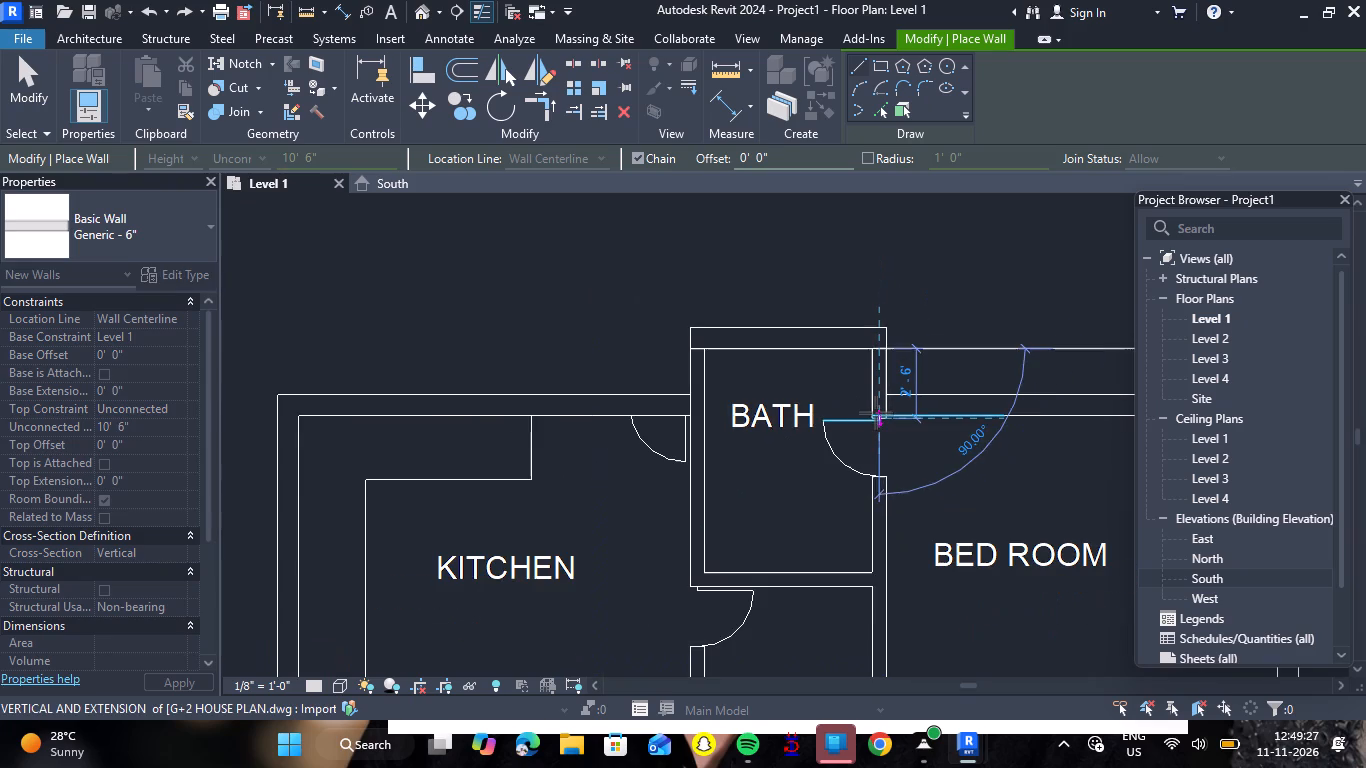
pyautogui.scroll(-6, 874, 608)
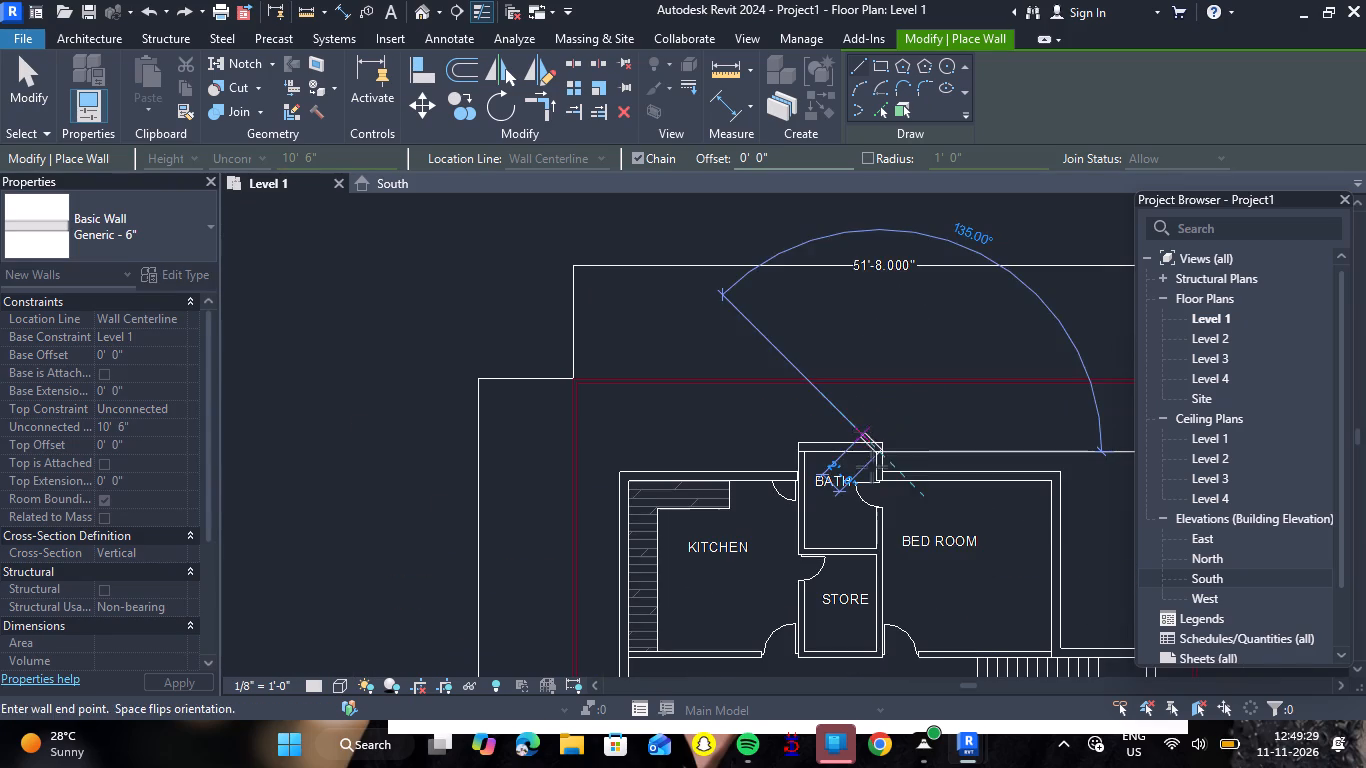
pyautogui.scroll(11, 883, 669)
pyautogui.scroll(4, 901, 552)
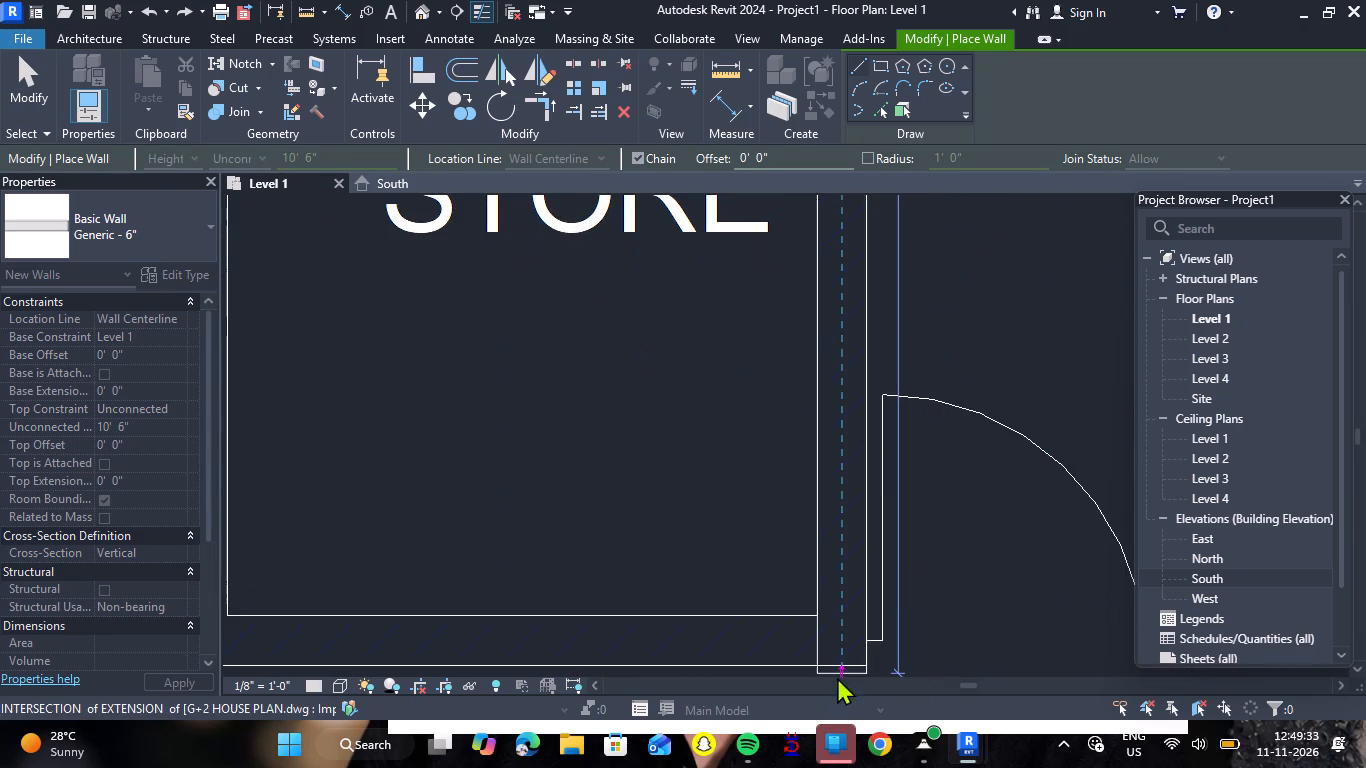
pyautogui.click(842, 670)
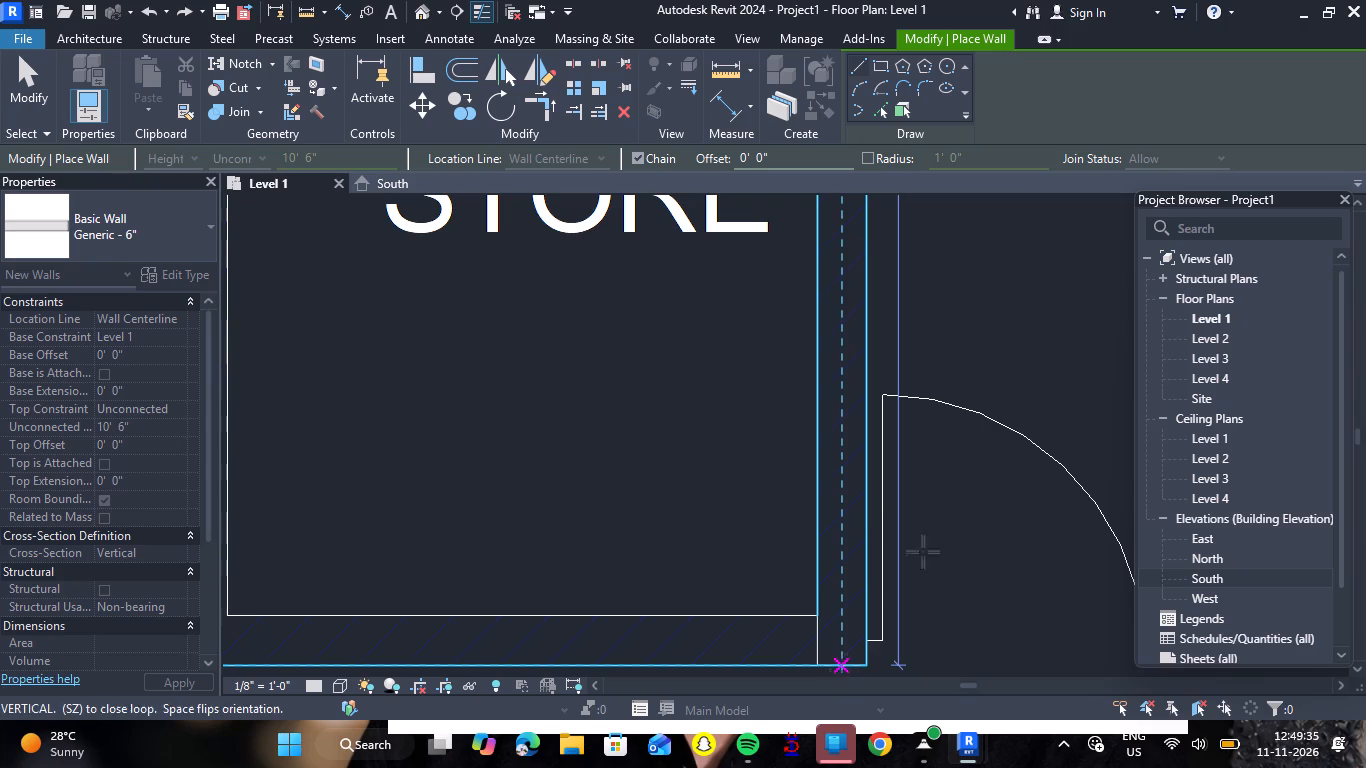
pyautogui.scroll(-6, 893, 389)
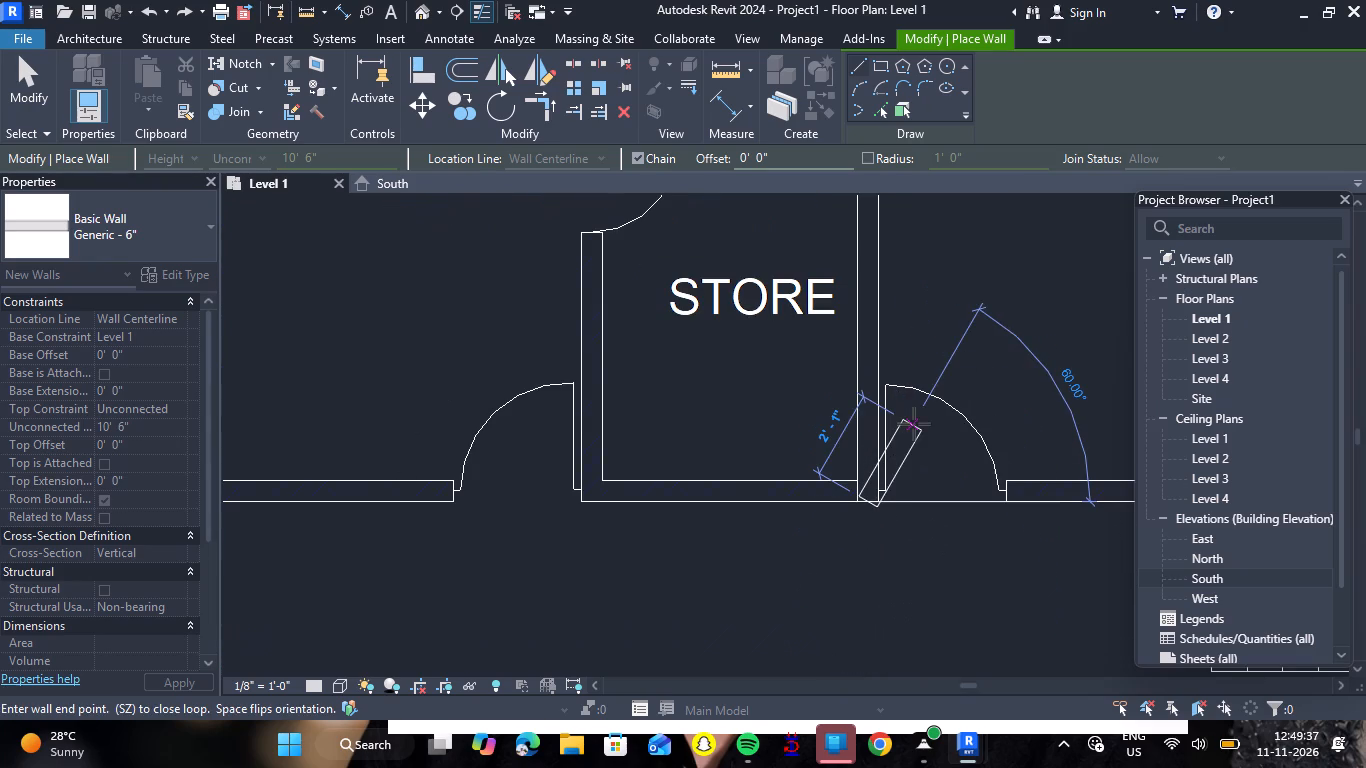
# Trace the Generic - 6" wall along the front of the bedroom, store and kitchen to the kitchen's outer wall, about 35' 9" long.
pyautogui.press('Escape')
pyautogui.scroll(5, 883, 460)
pyautogui.scroll(-3, 872, 530)
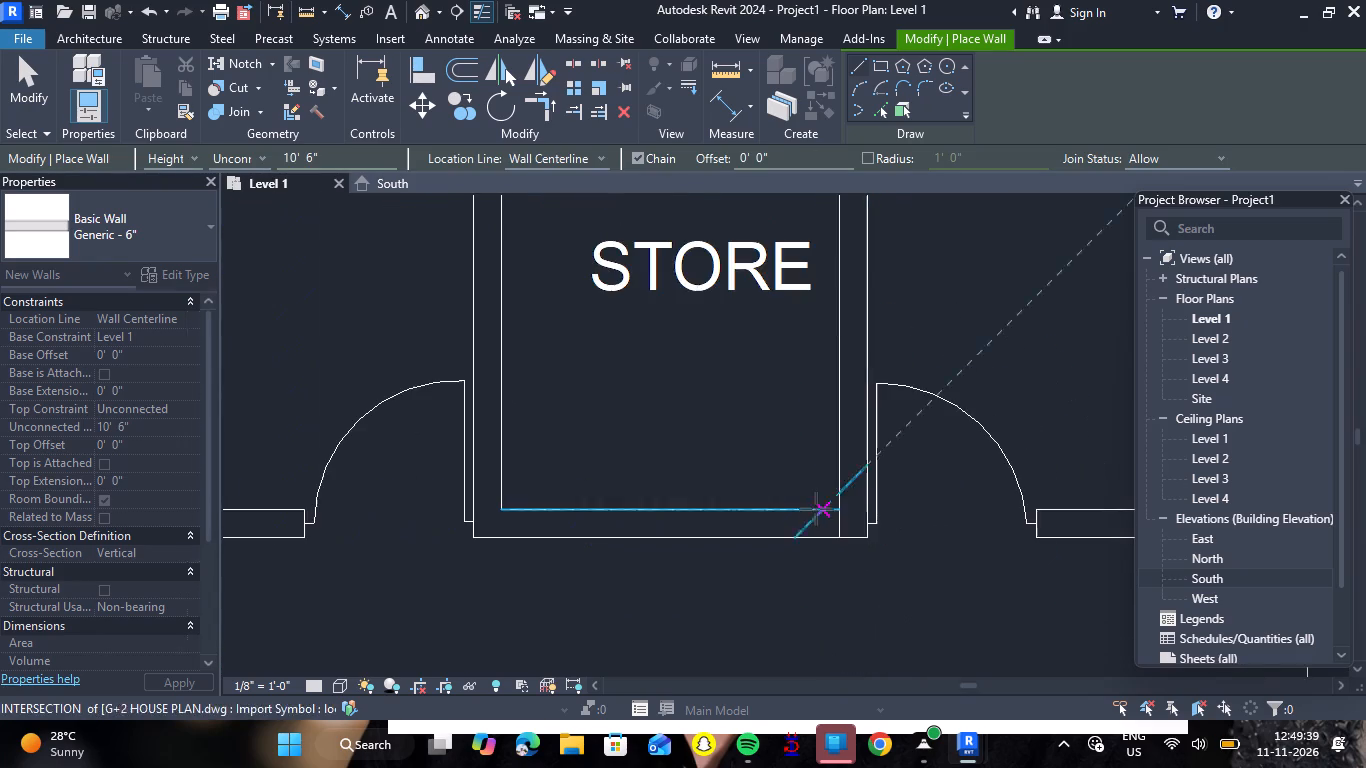
pyautogui.scroll(-9, 819, 512)
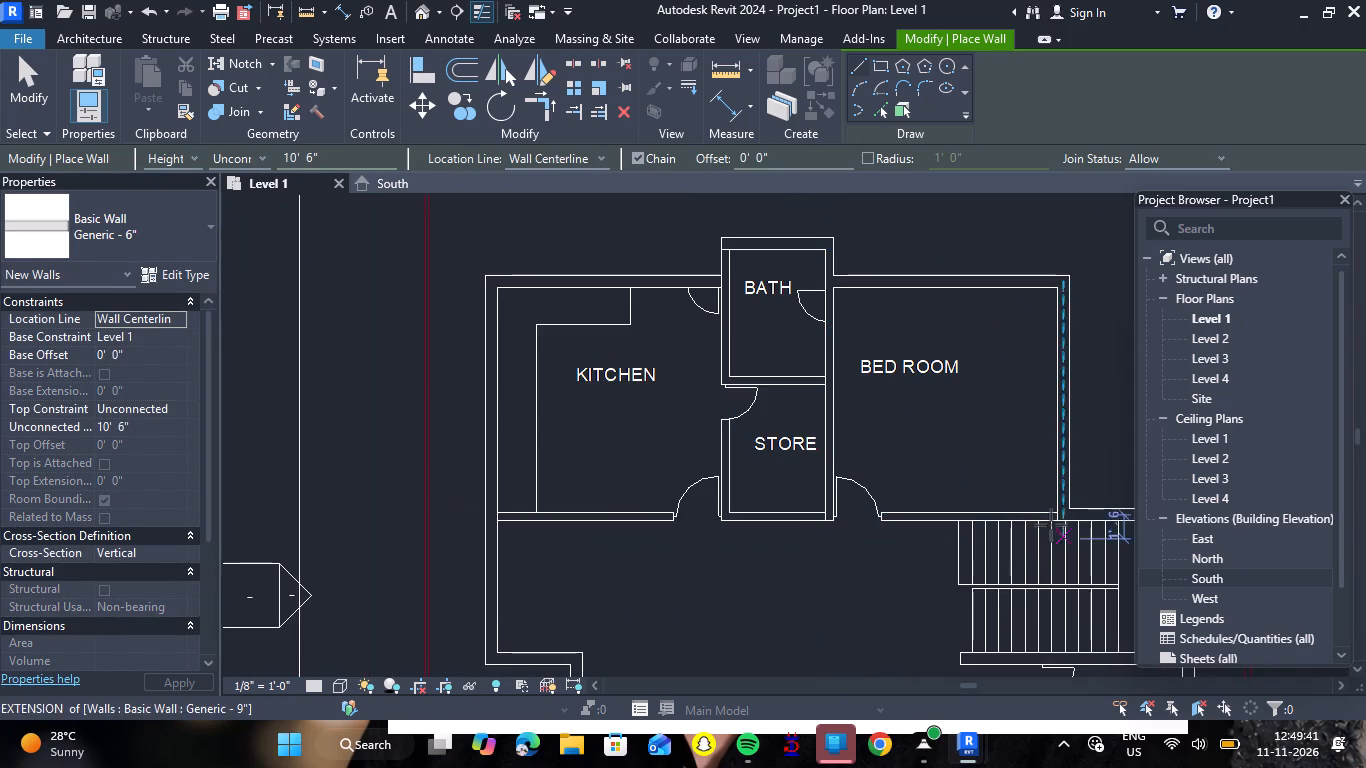
pyautogui.scroll(12, 1050, 525)
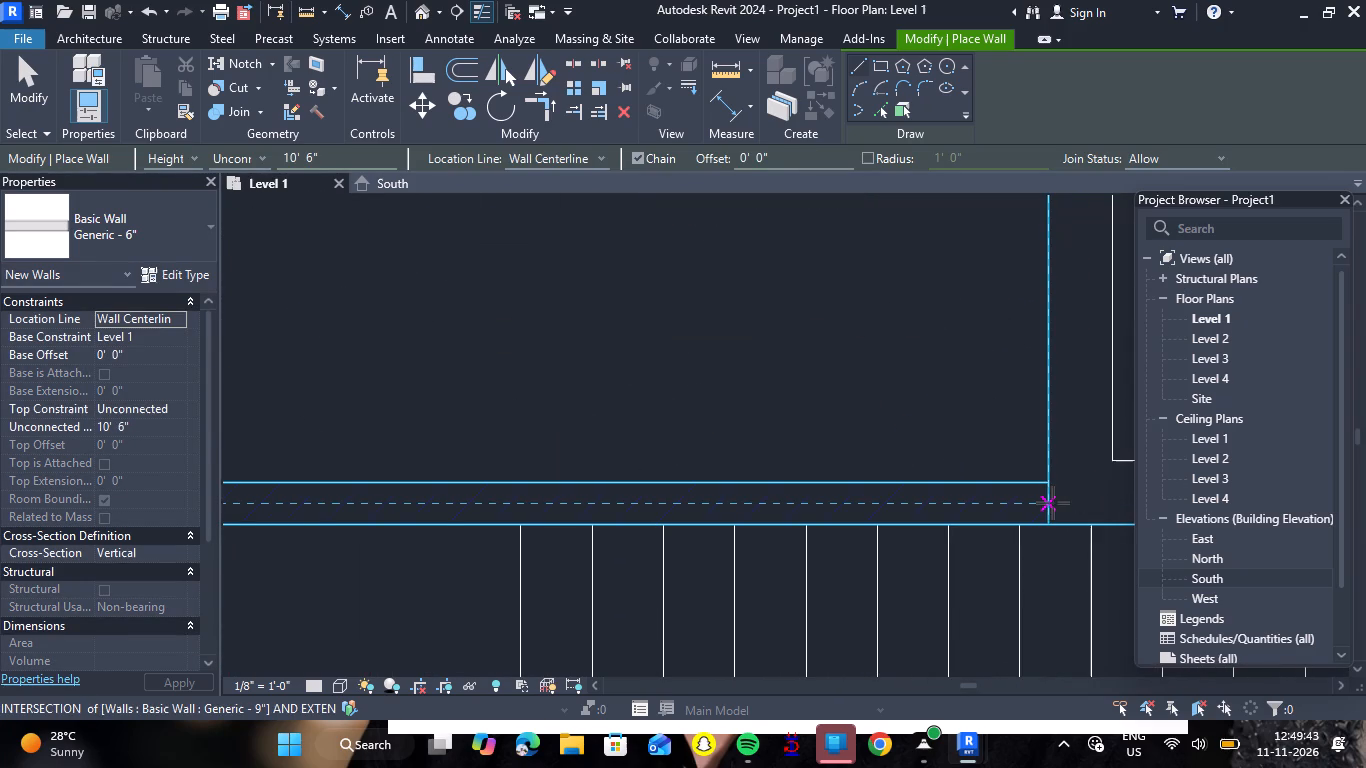
pyautogui.click(1053, 503)
pyautogui.scroll(-10, 868, 495)
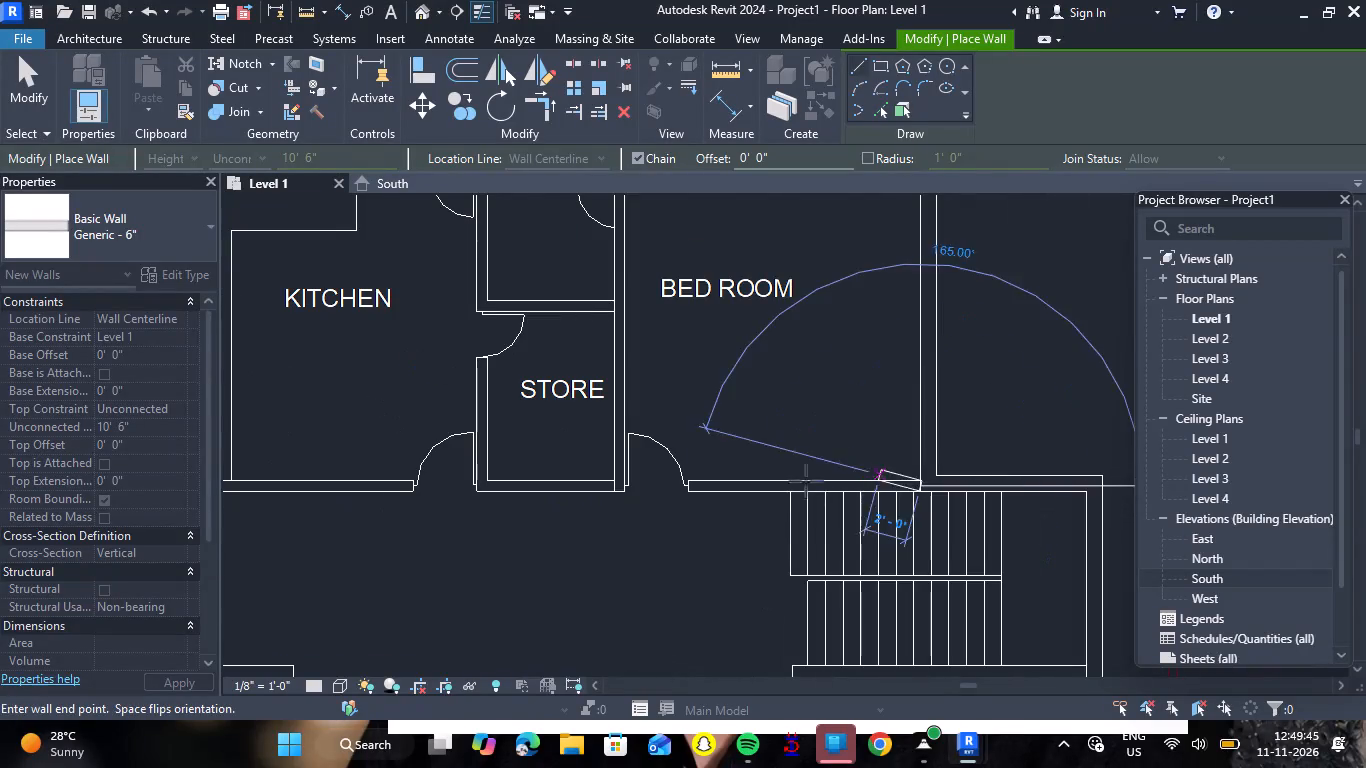
pyautogui.scroll(-4, 430, 478)
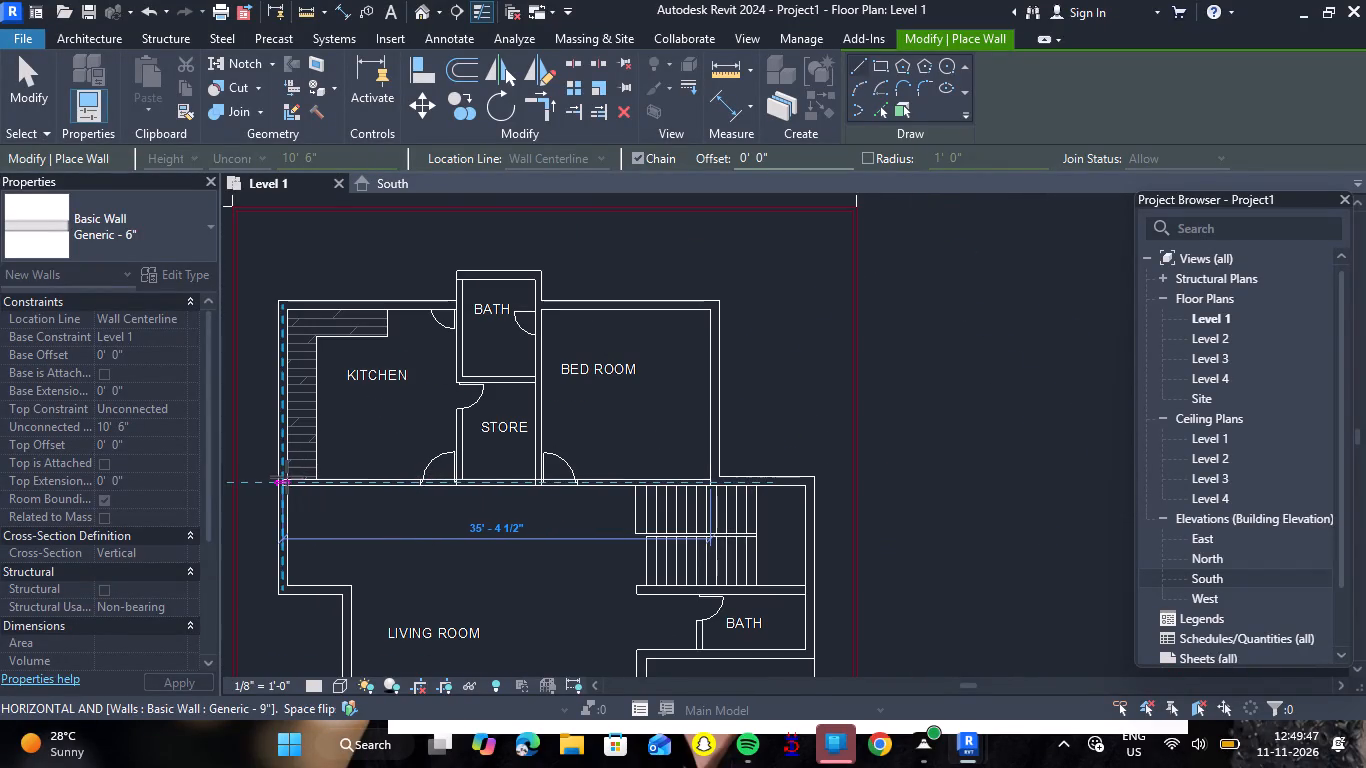
pyautogui.scroll(8, 287, 477)
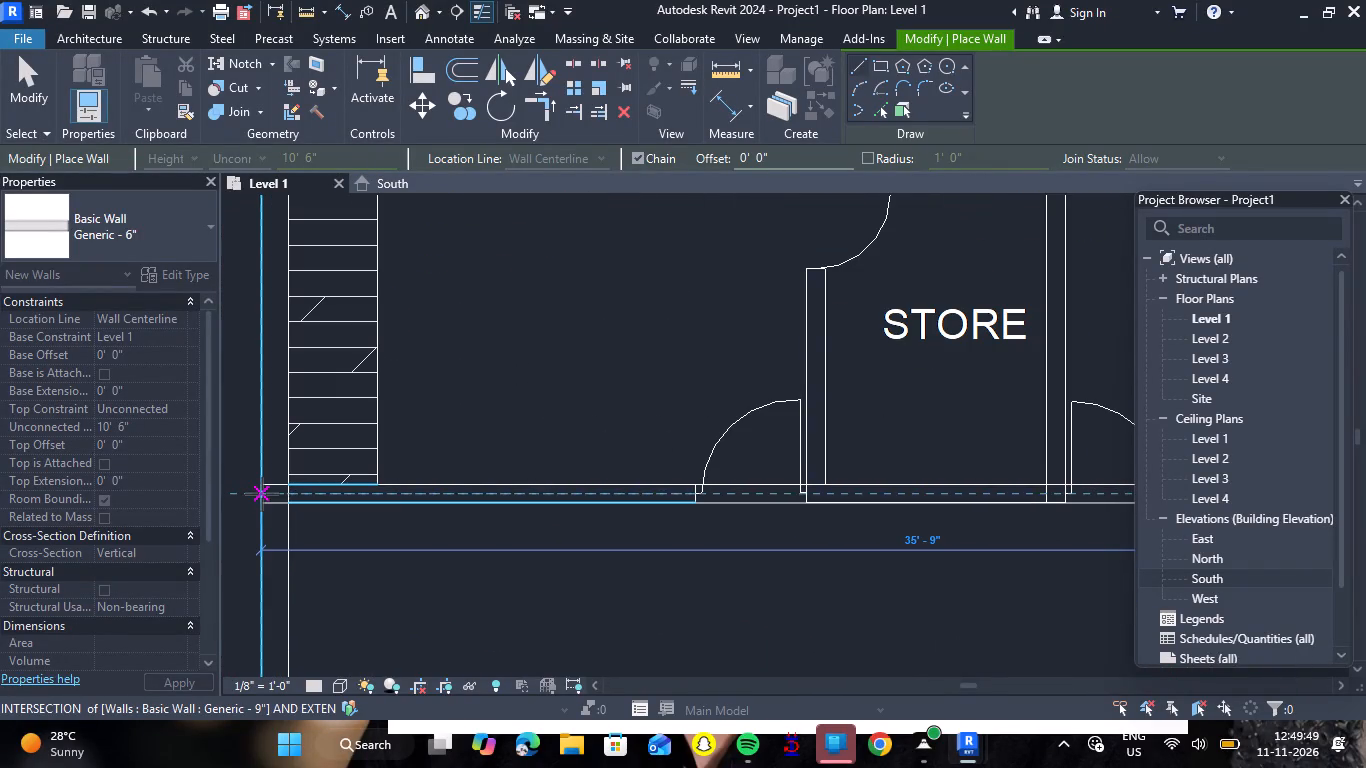
pyautogui.click(262, 494)
pyautogui.scroll(-4, 404, 527)
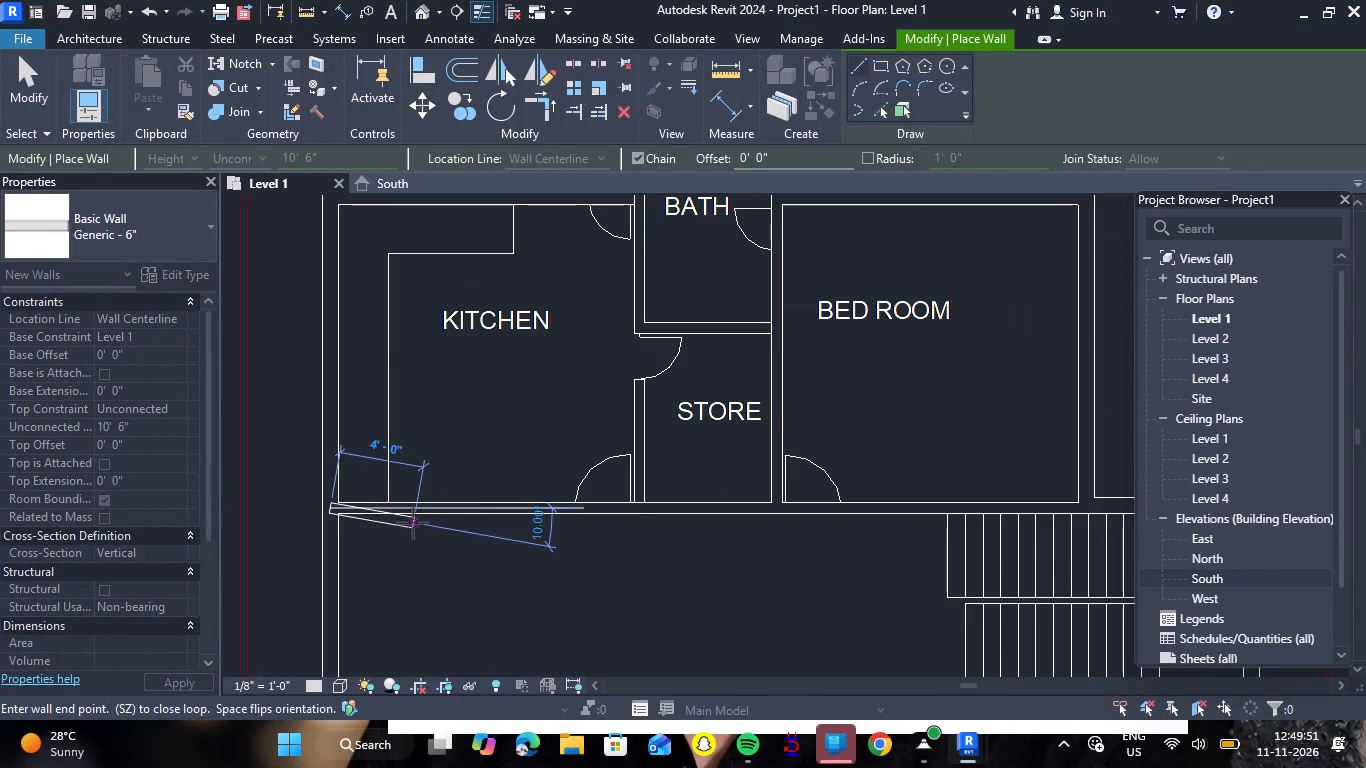
pyautogui.press('Escape')
# Trace the Generic - 6" wall between the kitchen and the store and bath, from the front wall to the bath's rear wall, about 17' 9" long.
pyautogui.scroll(6, 618, 506)
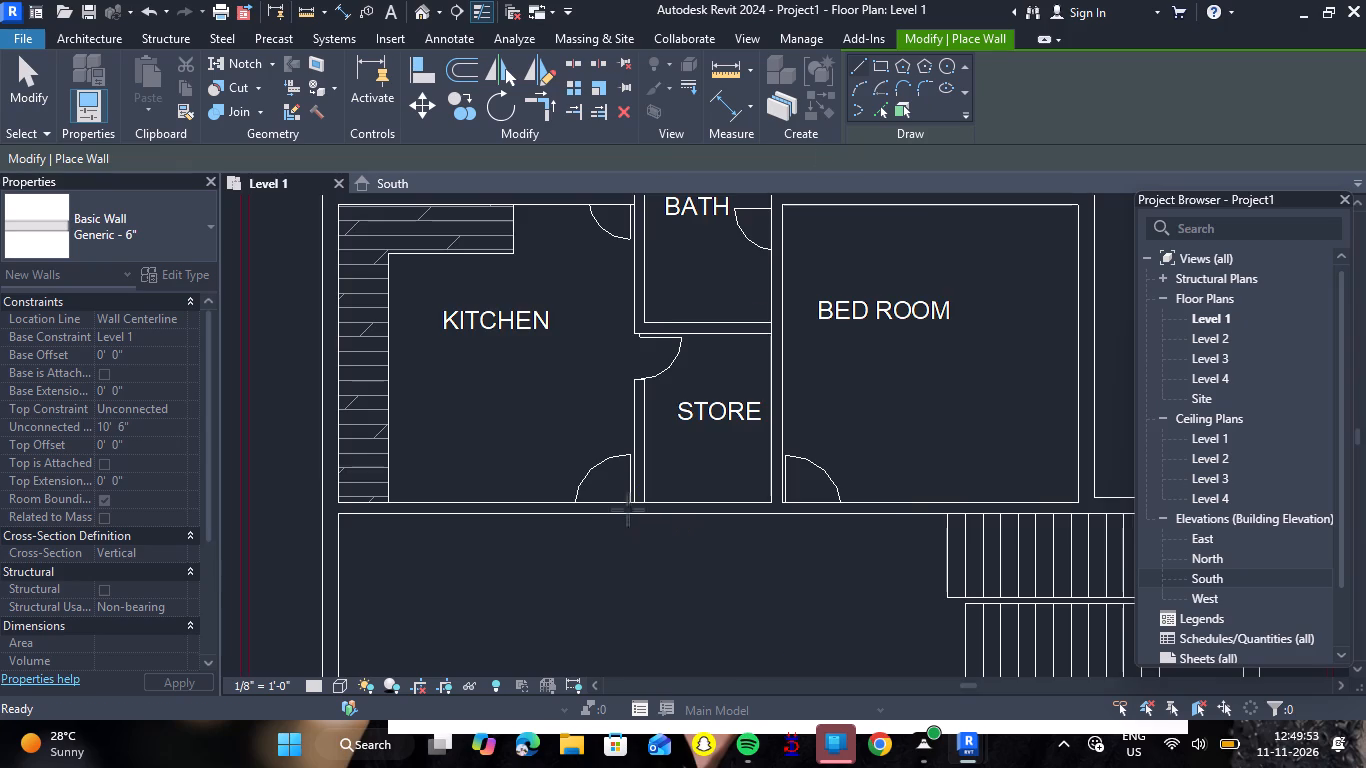
pyautogui.scroll(5, 638, 482)
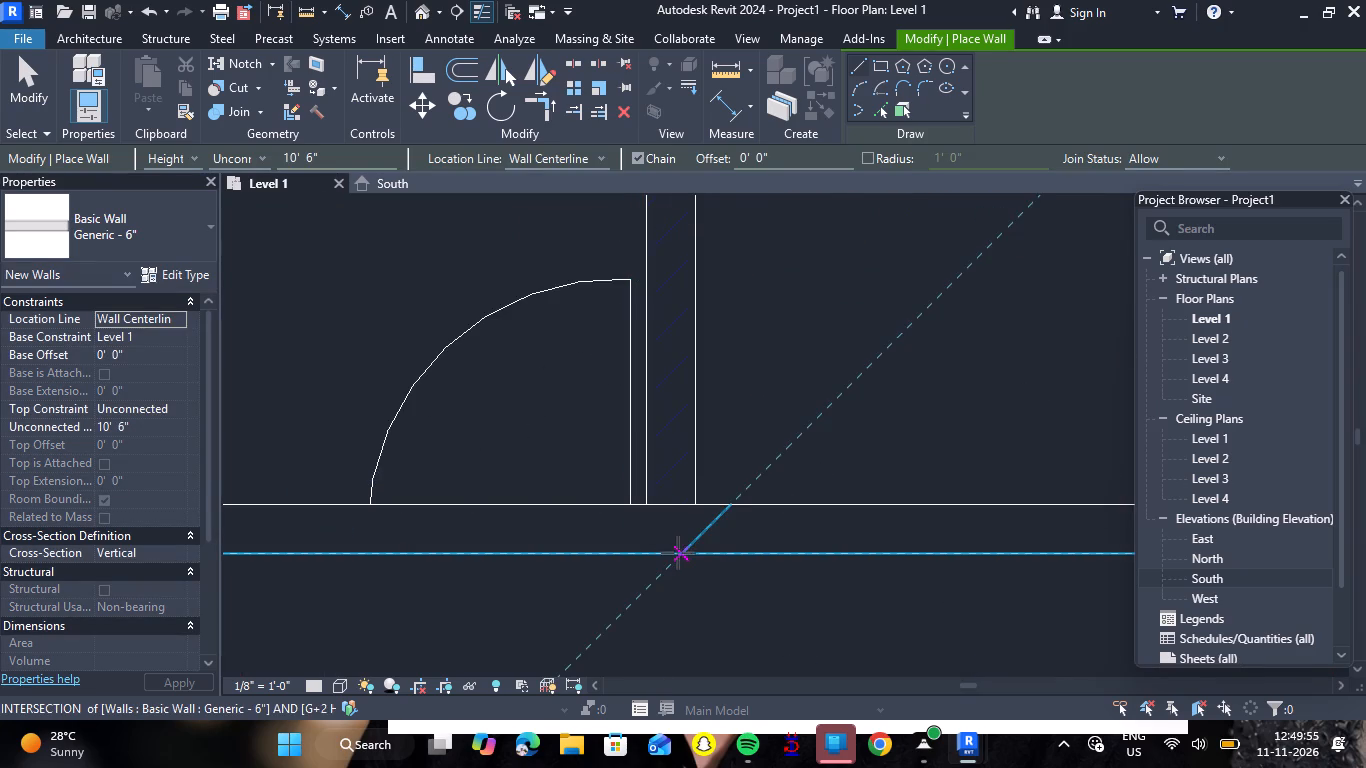
pyautogui.click(669, 554)
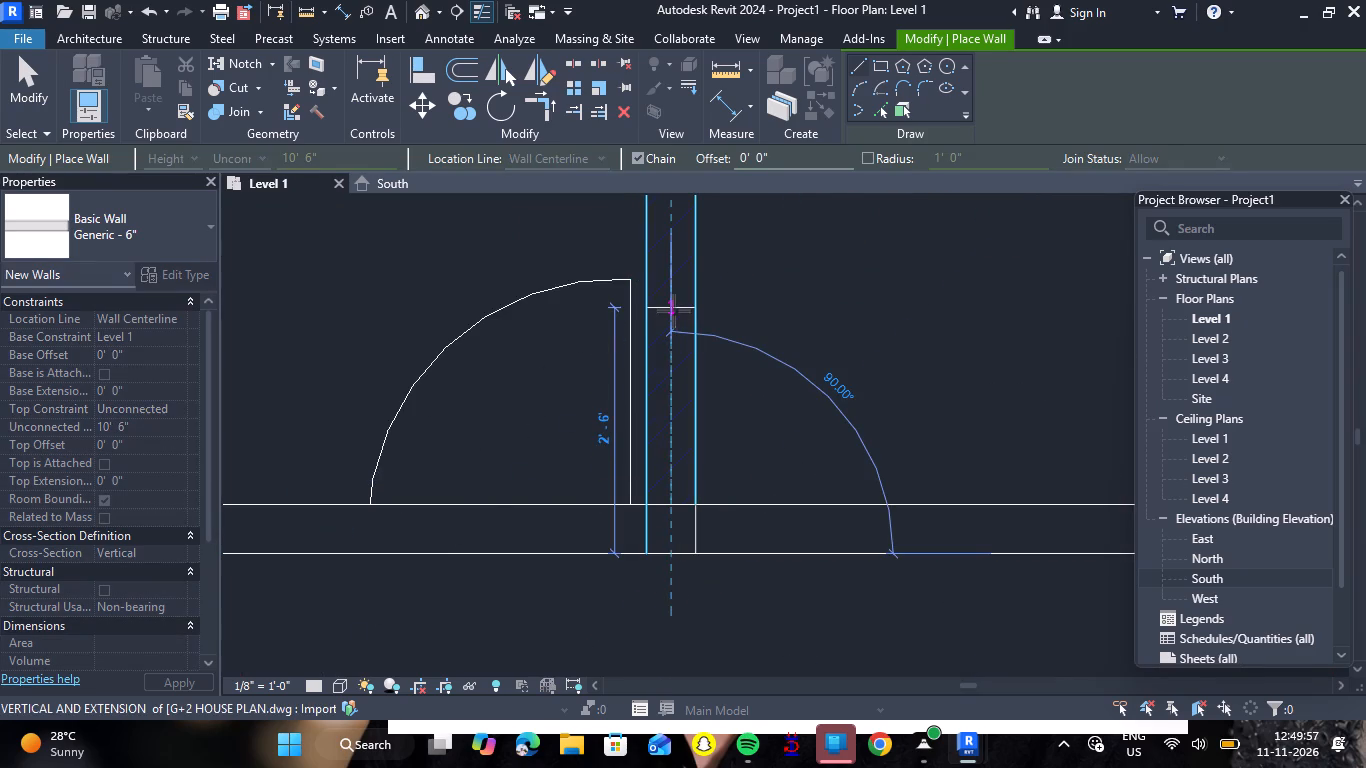
pyautogui.scroll(-19, 674, 307)
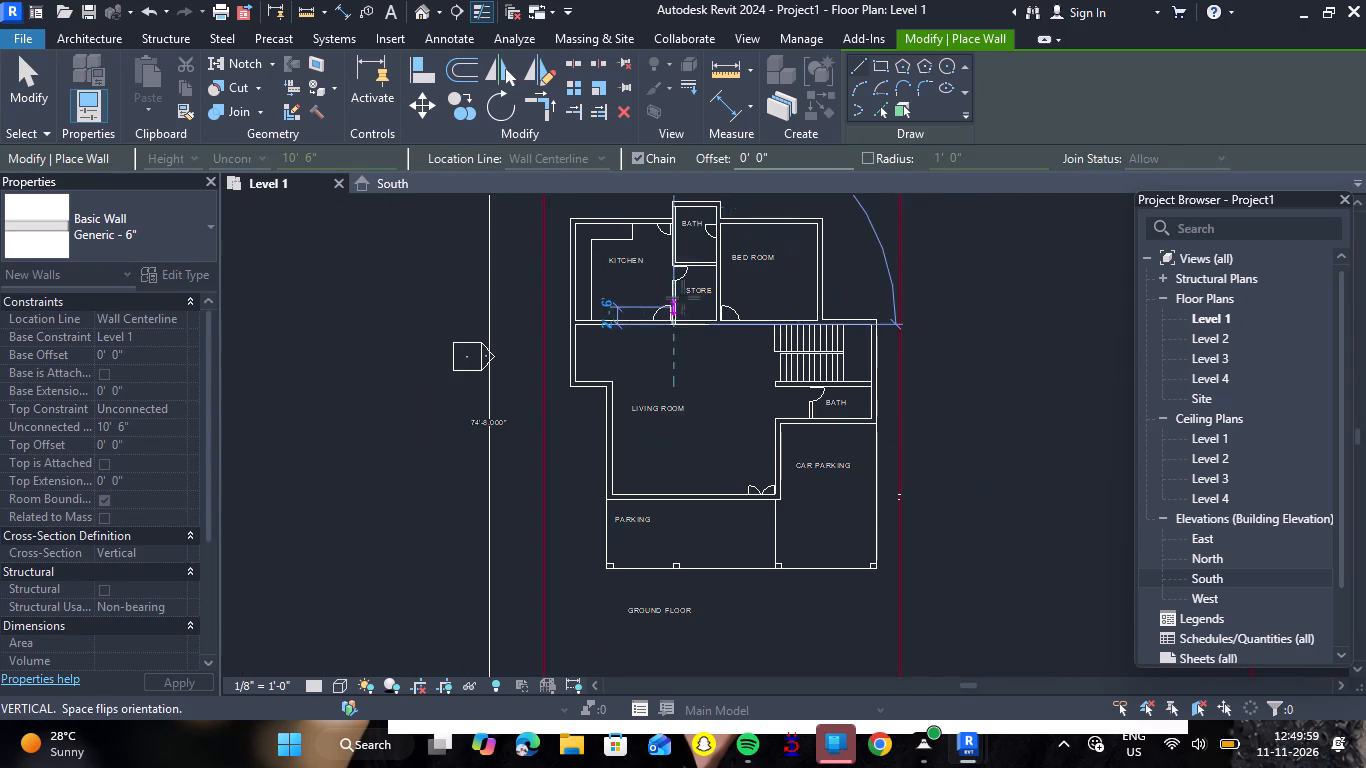
pyautogui.scroll(6, 674, 193)
pyautogui.scroll(-7, 685, 252)
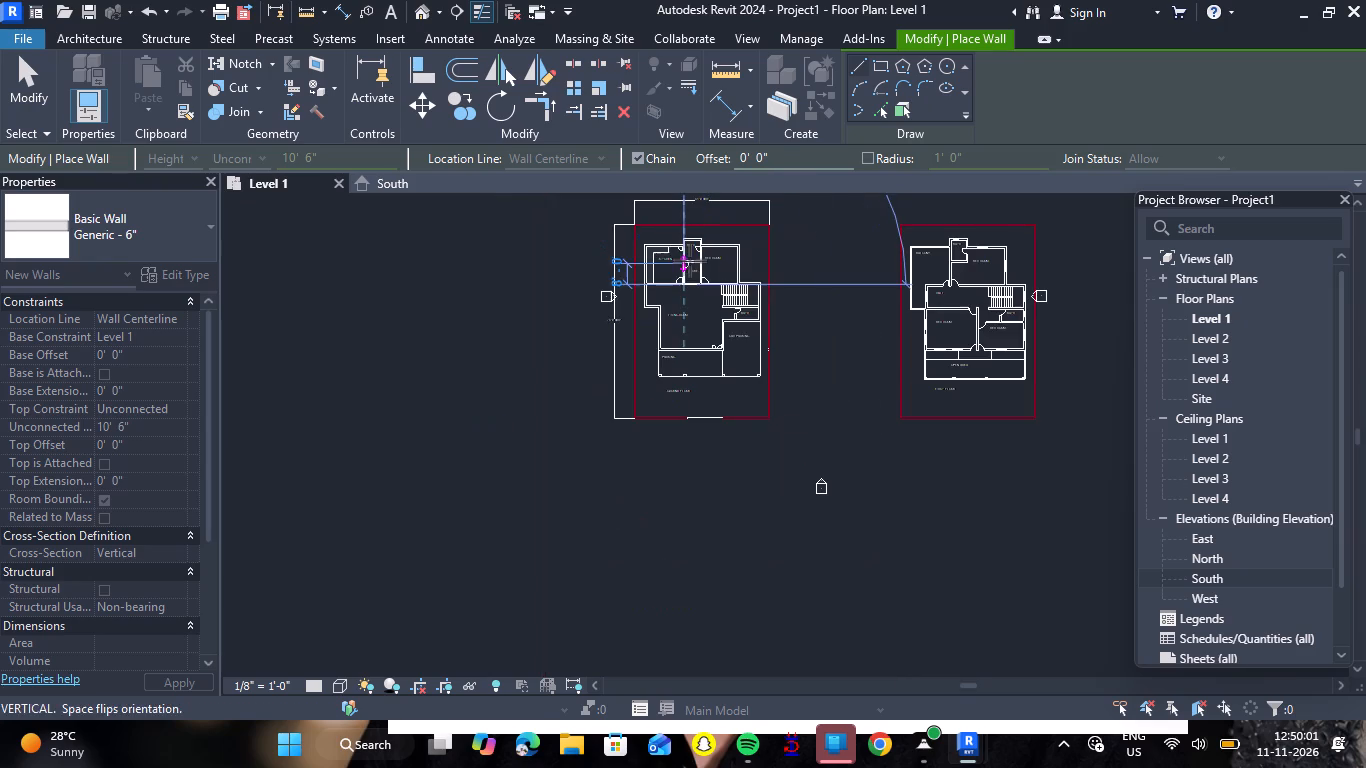
pyautogui.scroll(12, 676, 223)
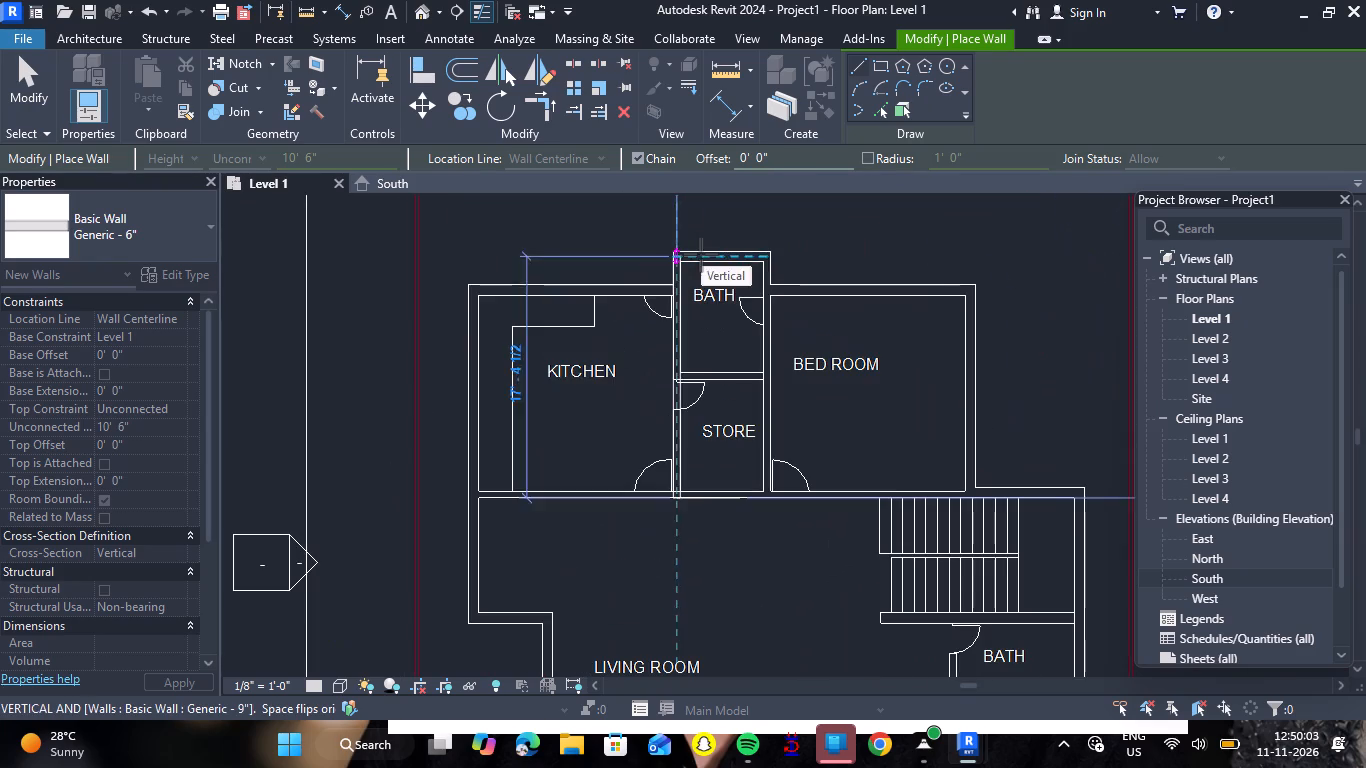
pyautogui.scroll(6, 686, 235)
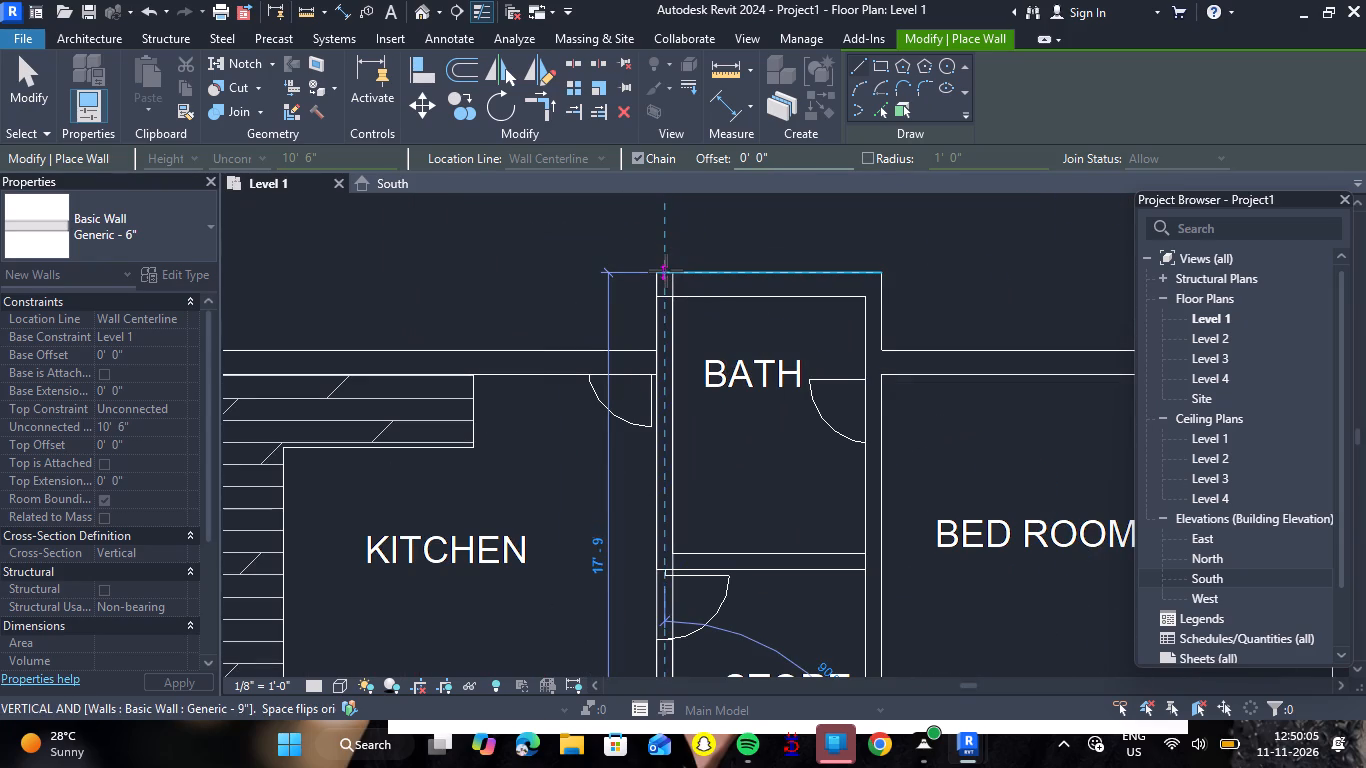
pyautogui.click(664, 272)
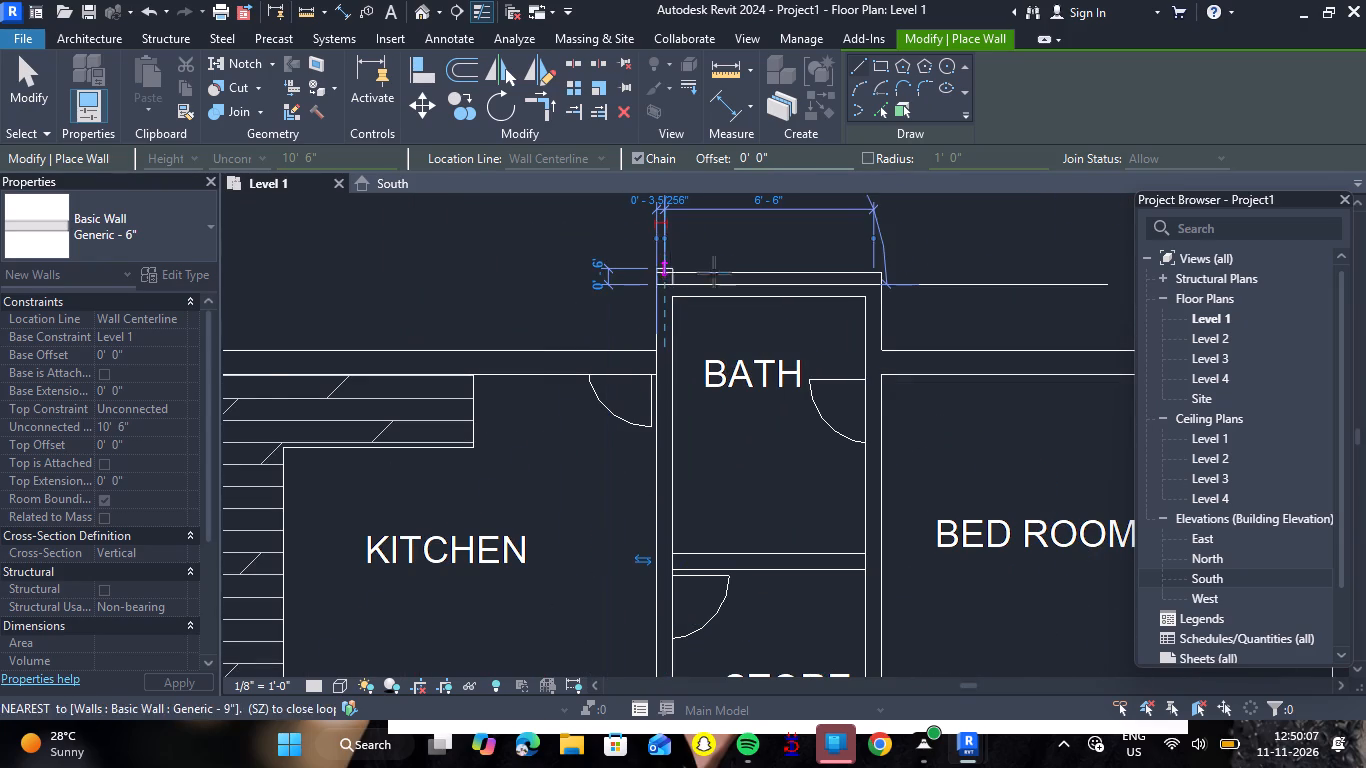
pyautogui.scroll(-5, 707, 325)
pyautogui.press('Escape')
# Trace the Generic - 6" partition between the bath and the store, spanning the faces of their two side walls.
pyautogui.scroll(4, 713, 439)
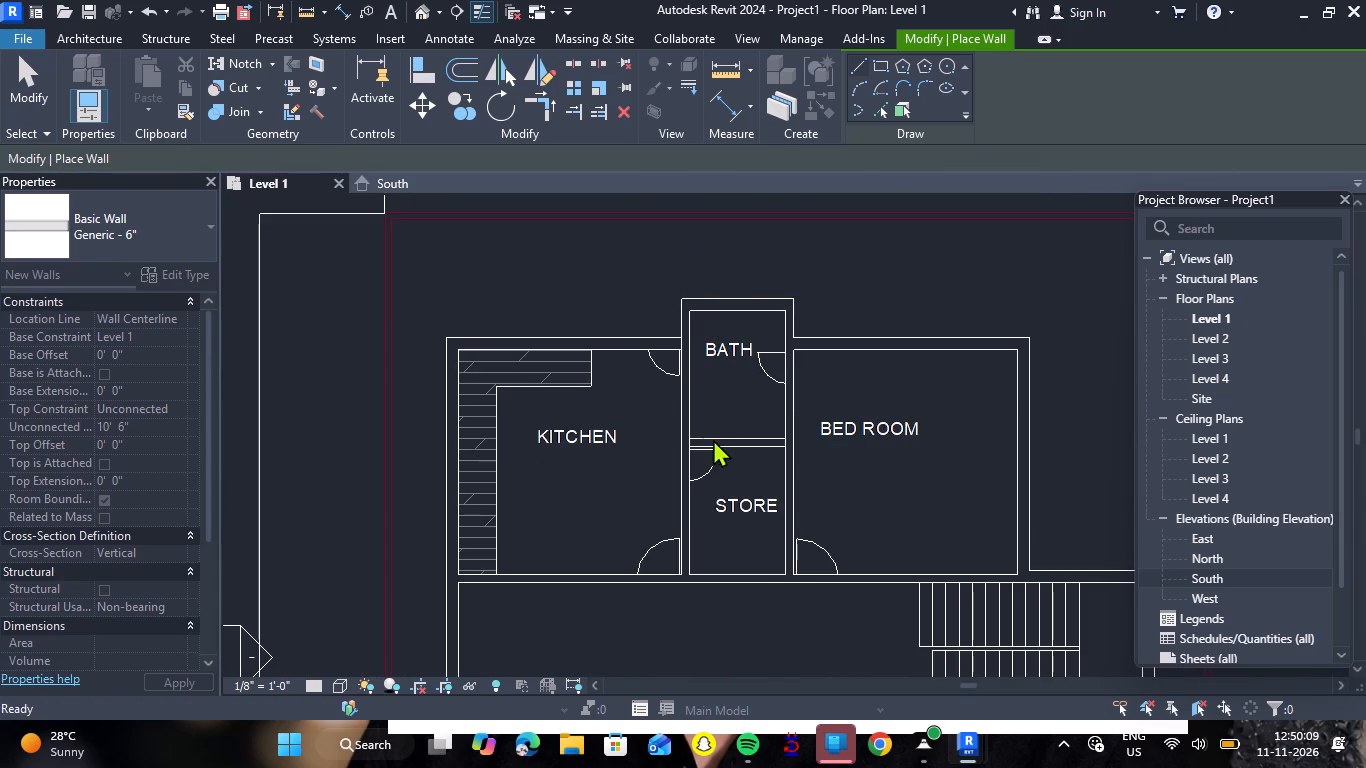
pyautogui.scroll(6, 713, 439)
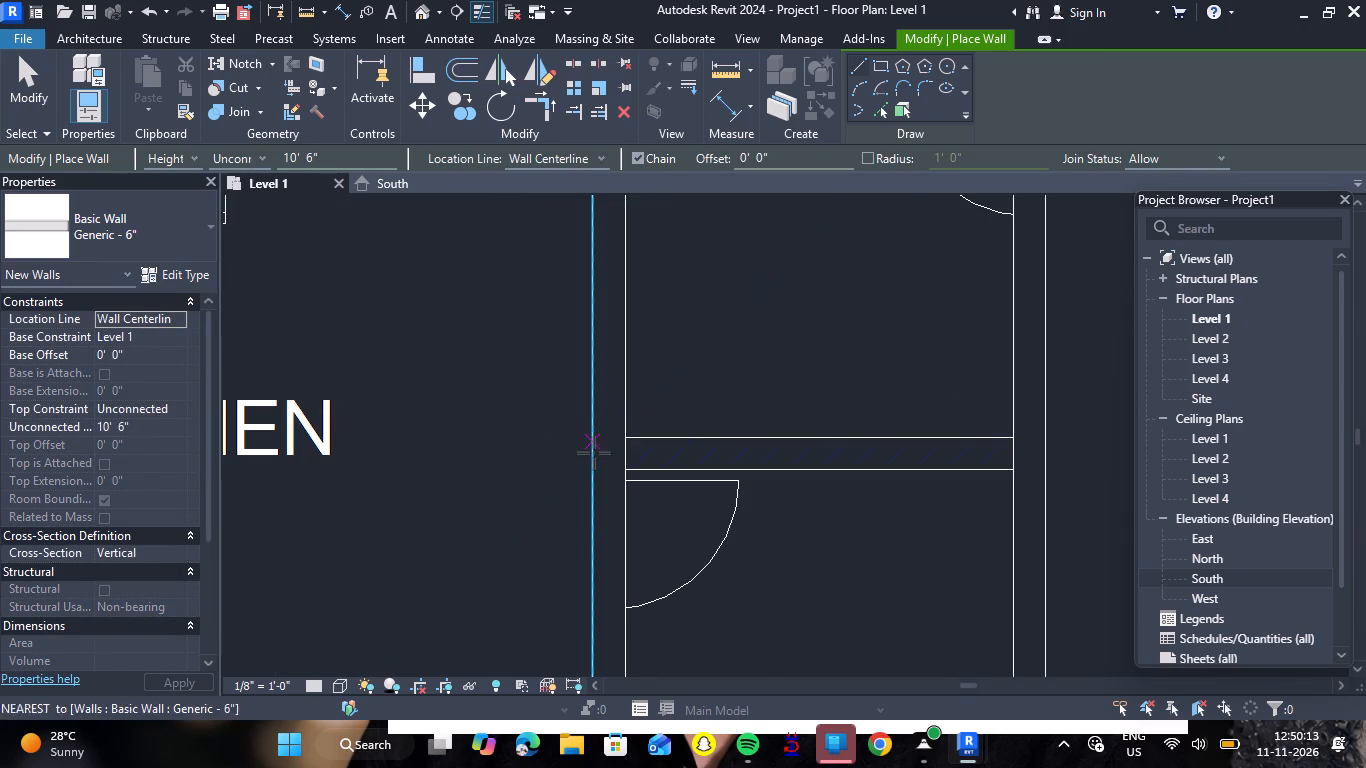
pyautogui.click(594, 455)
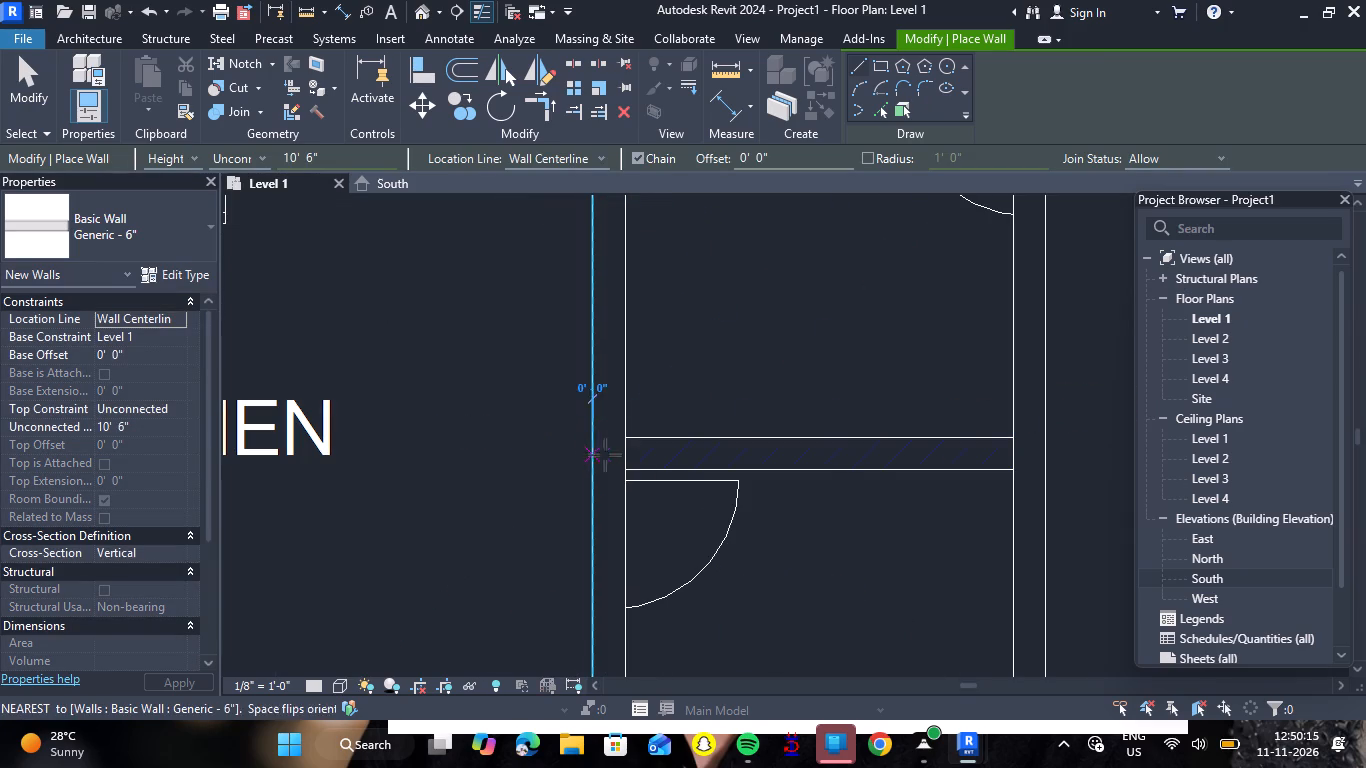
pyautogui.press('Escape')
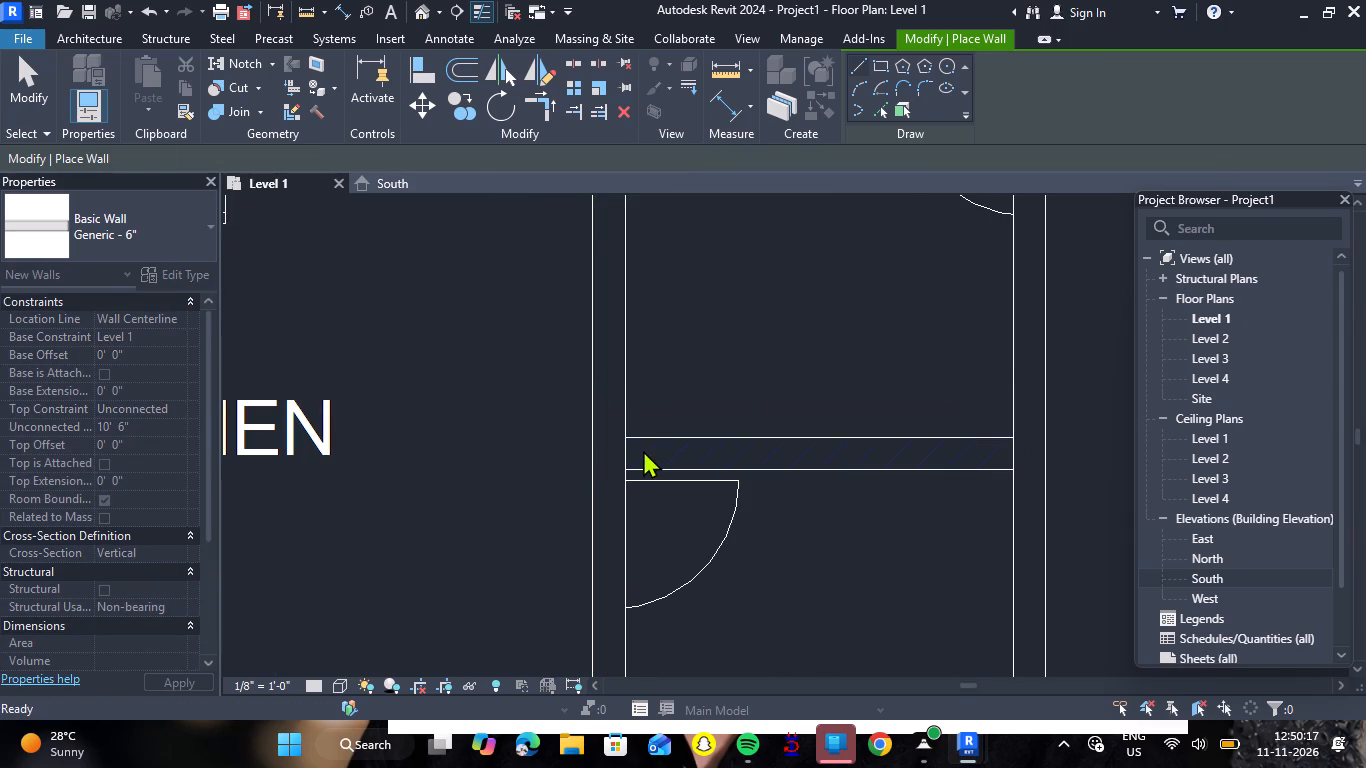
pyautogui.click(624, 455)
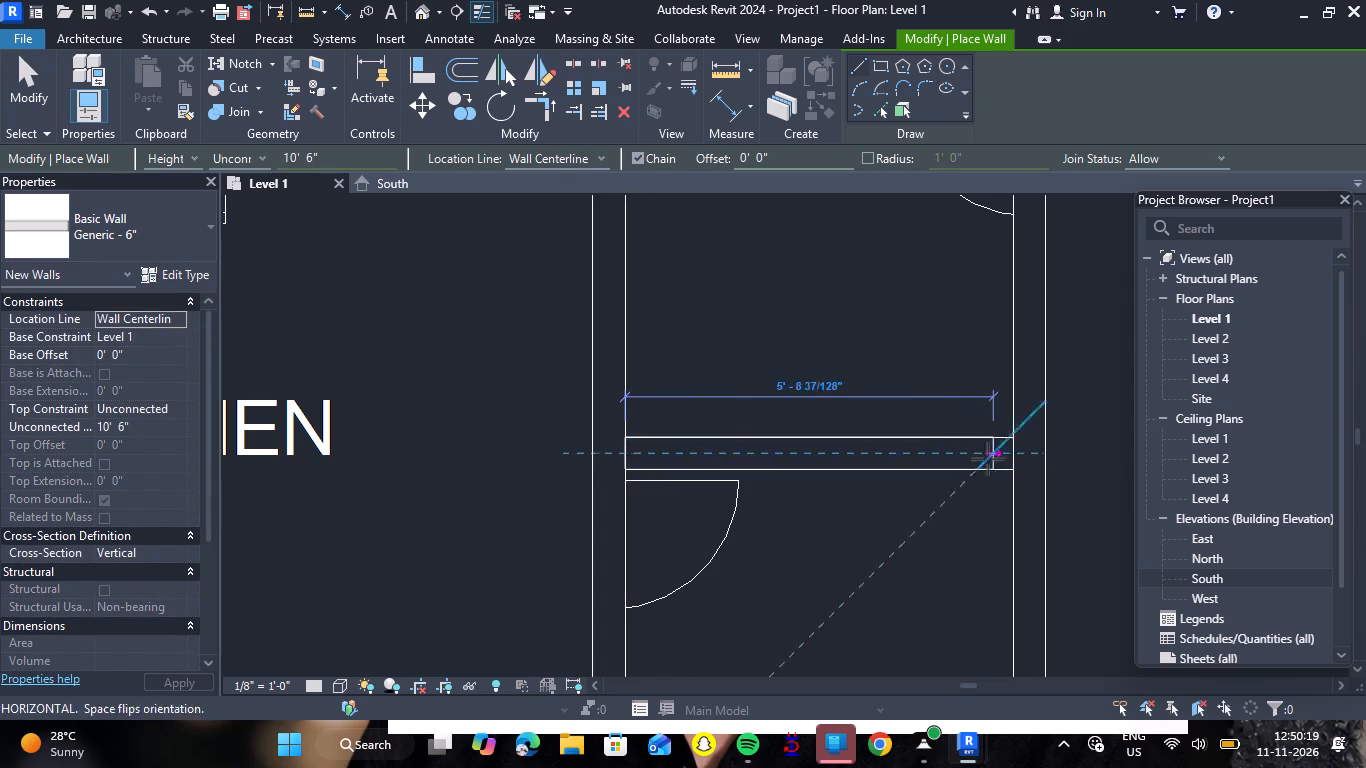
pyautogui.click(1011, 454)
pyautogui.press('Escape')
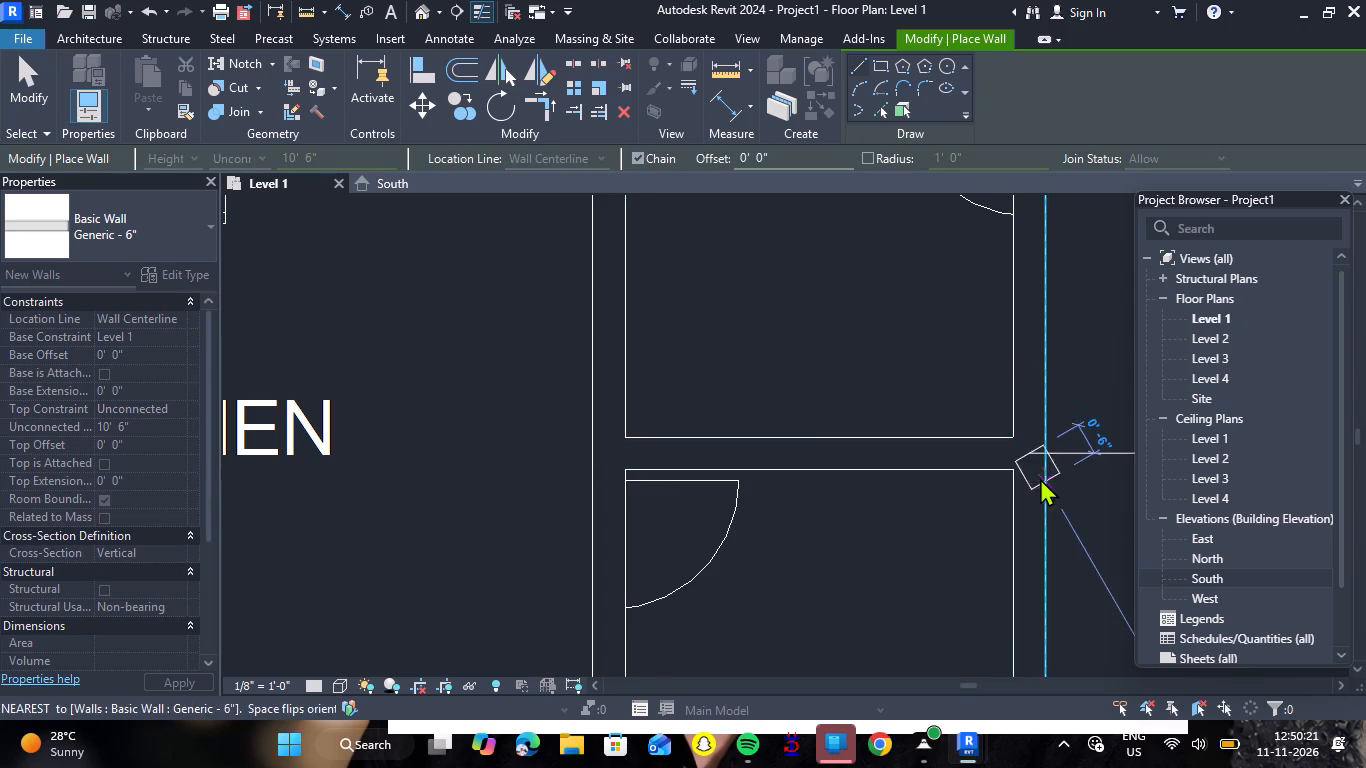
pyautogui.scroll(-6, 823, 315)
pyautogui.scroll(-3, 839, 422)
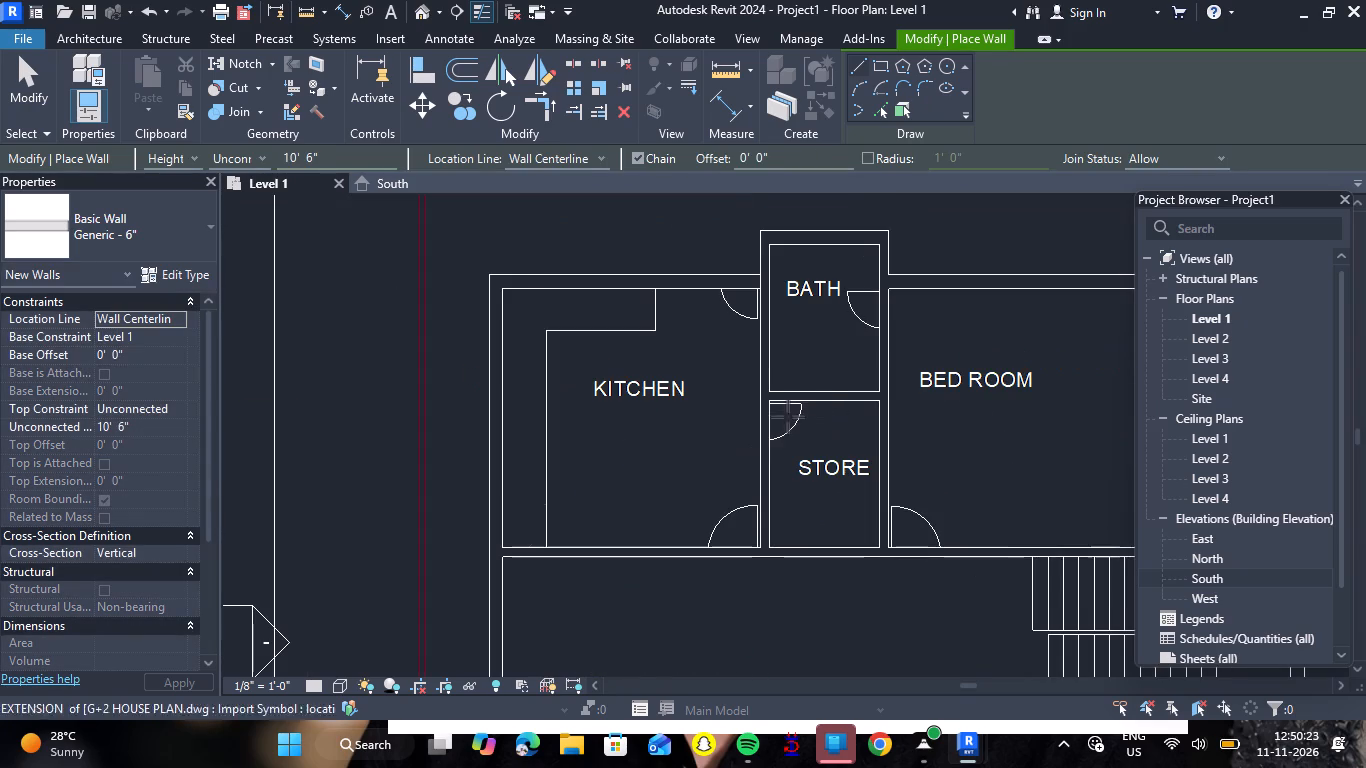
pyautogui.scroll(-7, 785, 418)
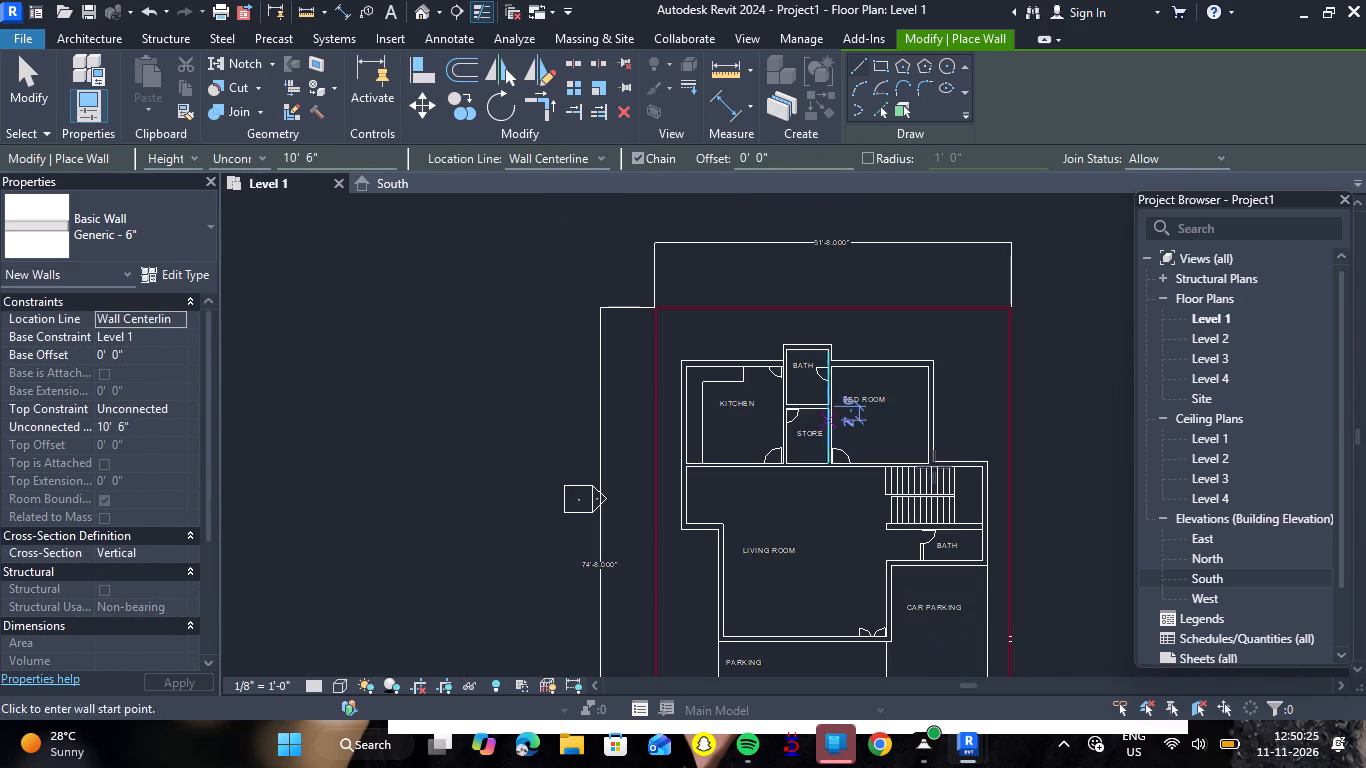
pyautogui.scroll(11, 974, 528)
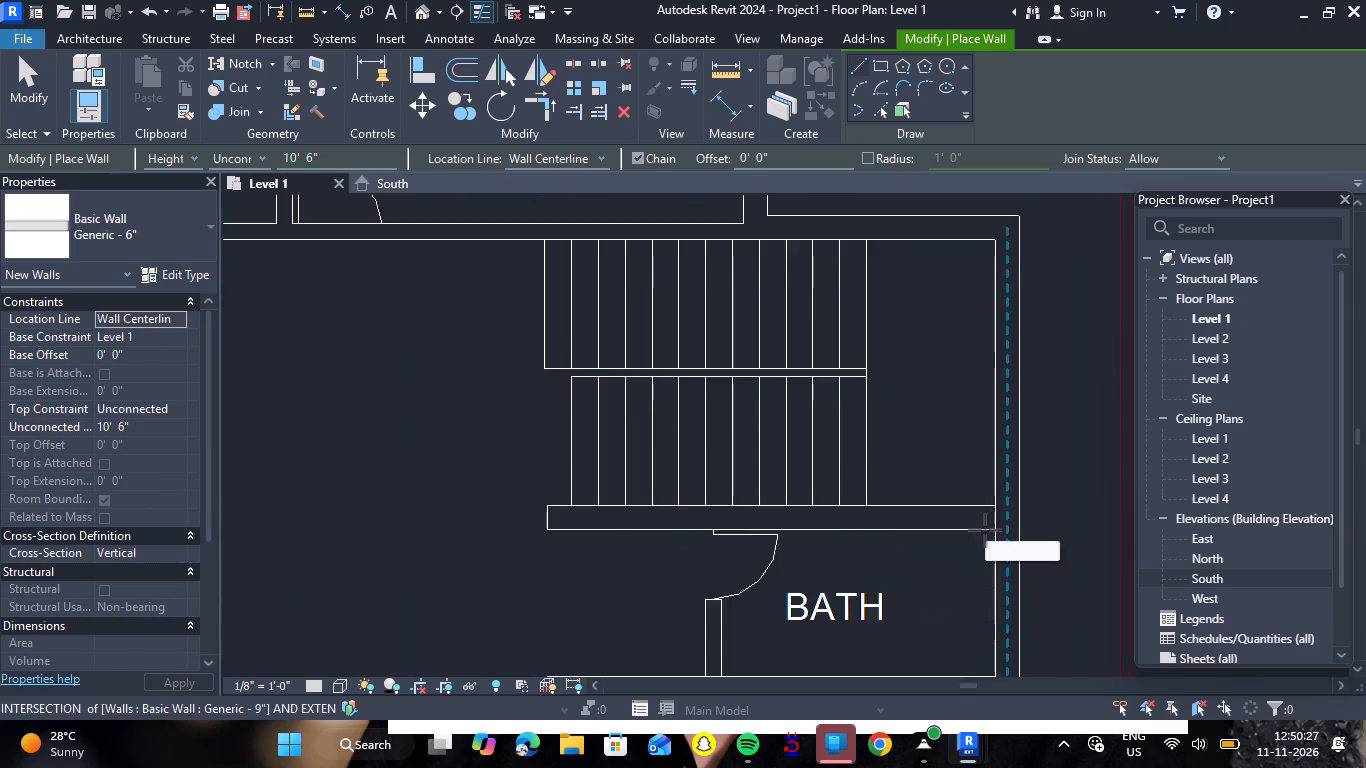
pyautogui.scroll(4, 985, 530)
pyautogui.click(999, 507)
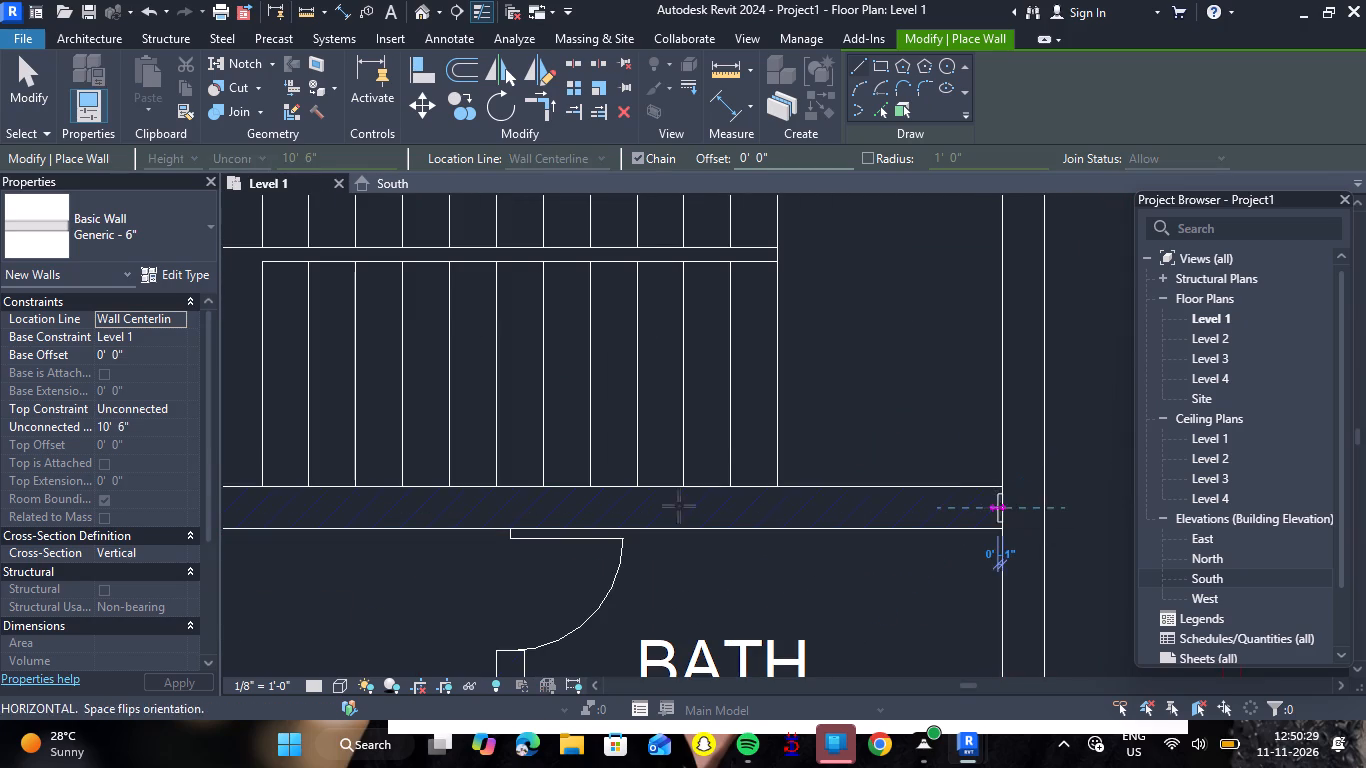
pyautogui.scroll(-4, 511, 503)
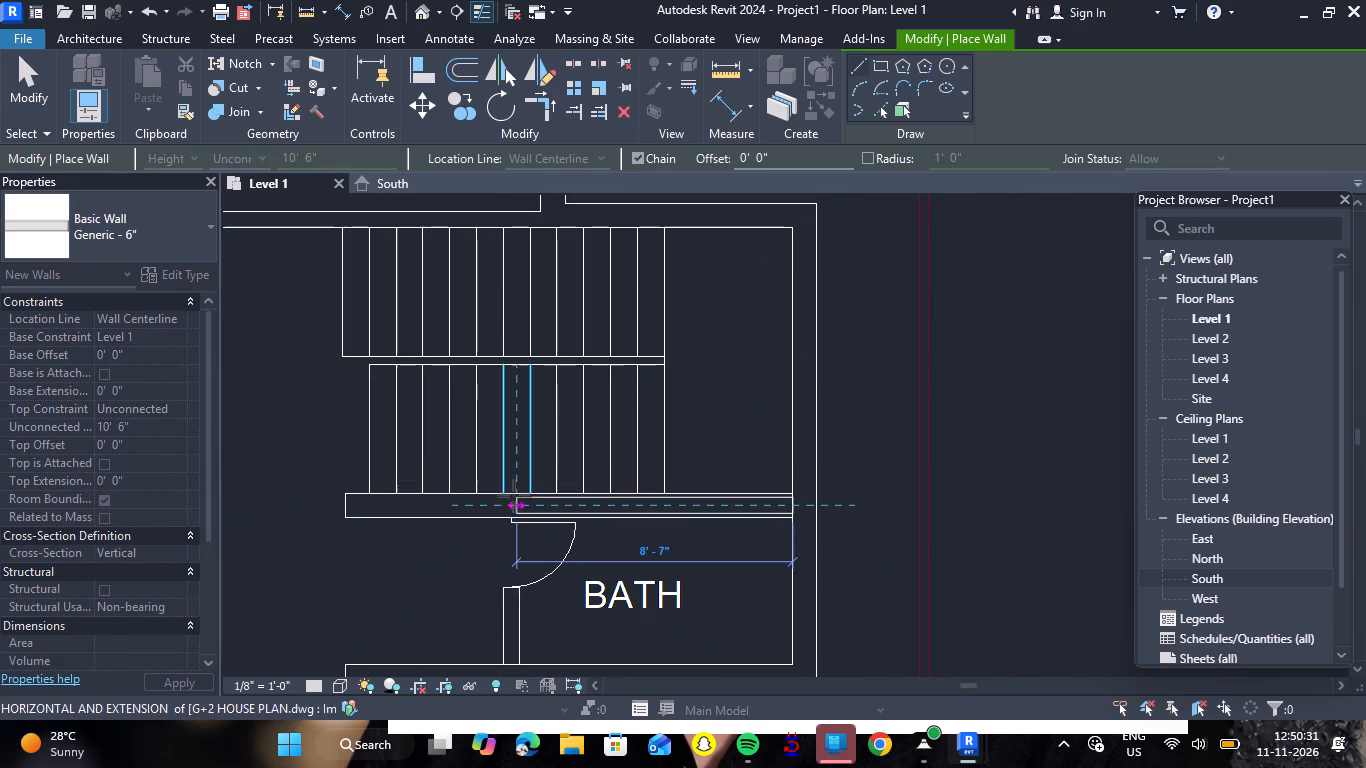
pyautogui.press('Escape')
# Trace the Generic - 6" door-side wall of the bath beside the staircase, from the car parking wall to the stair wall line, about 4' 6" long.
pyautogui.scroll(-2, 519, 446)
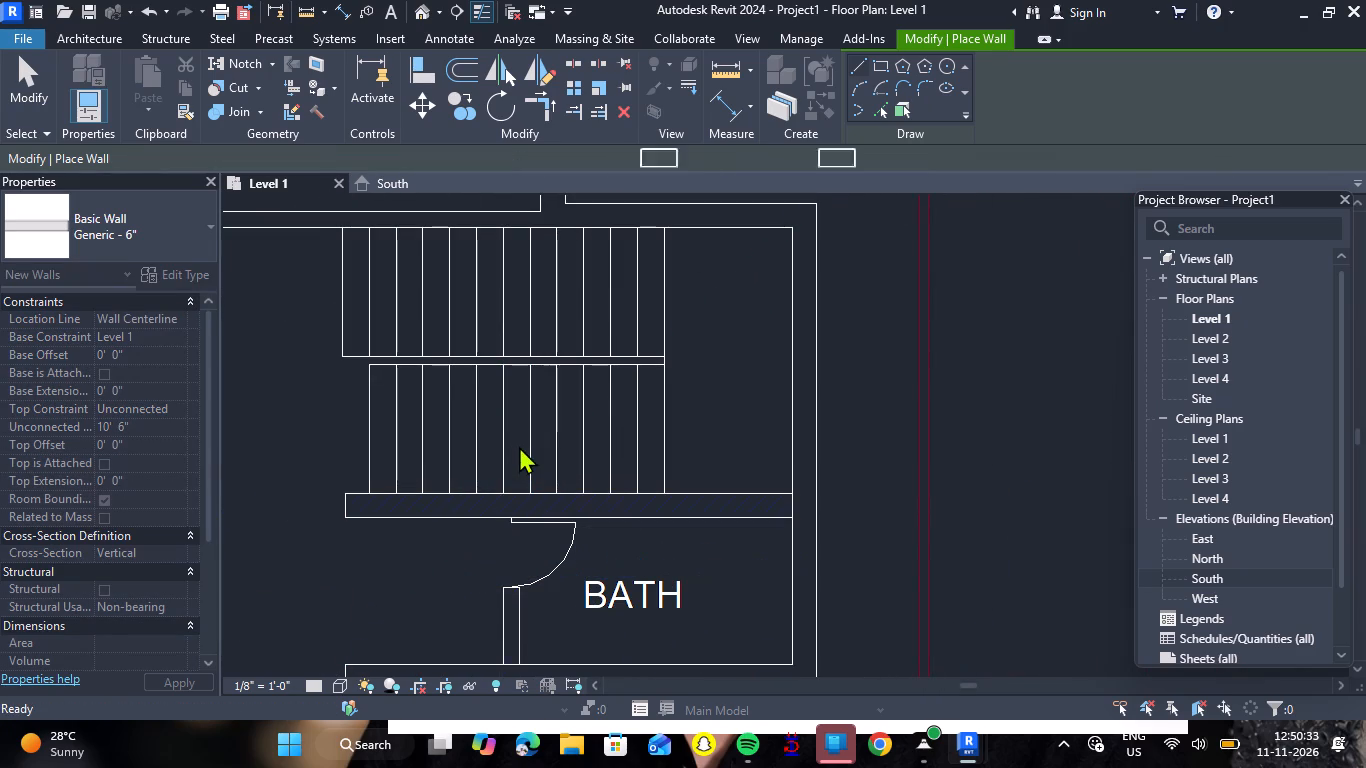
pyautogui.scroll(-1, 519, 446)
pyautogui.scroll(5, 510, 592)
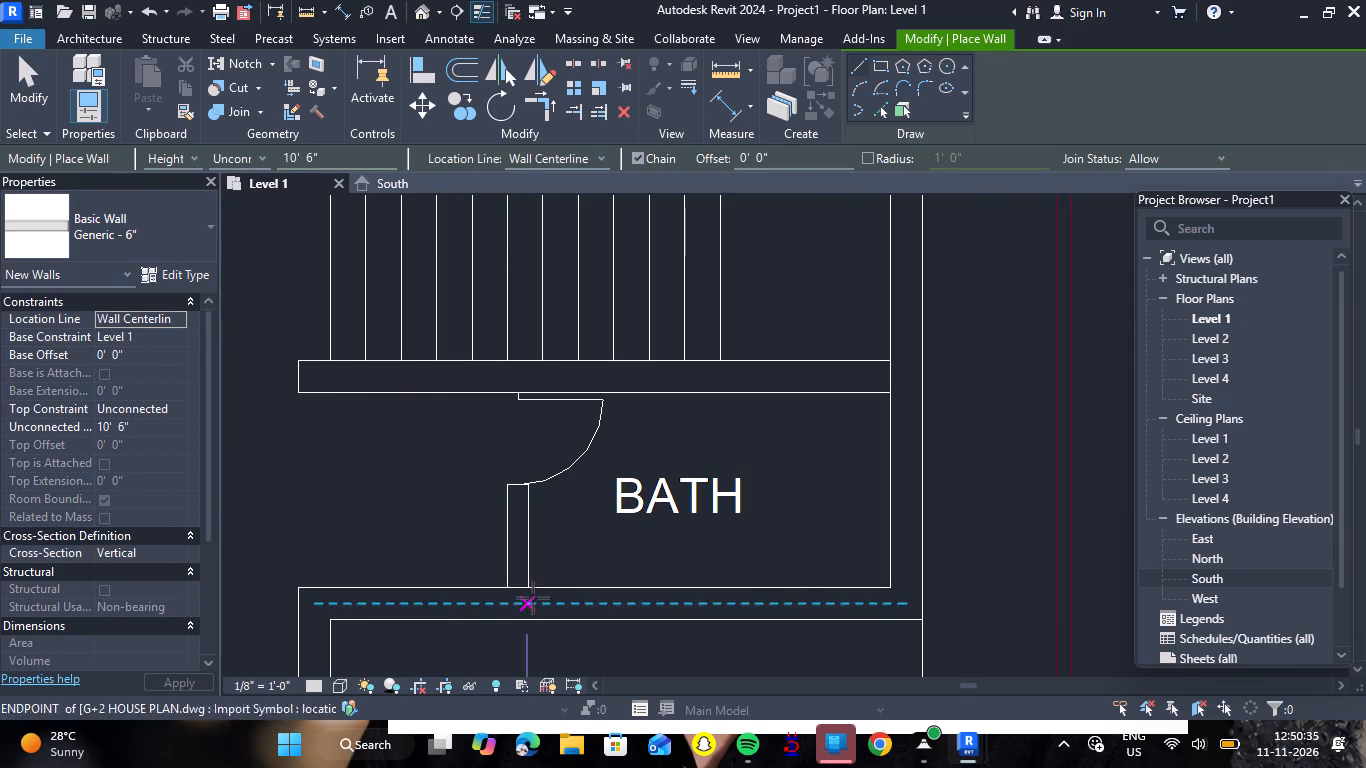
pyautogui.click(520, 589)
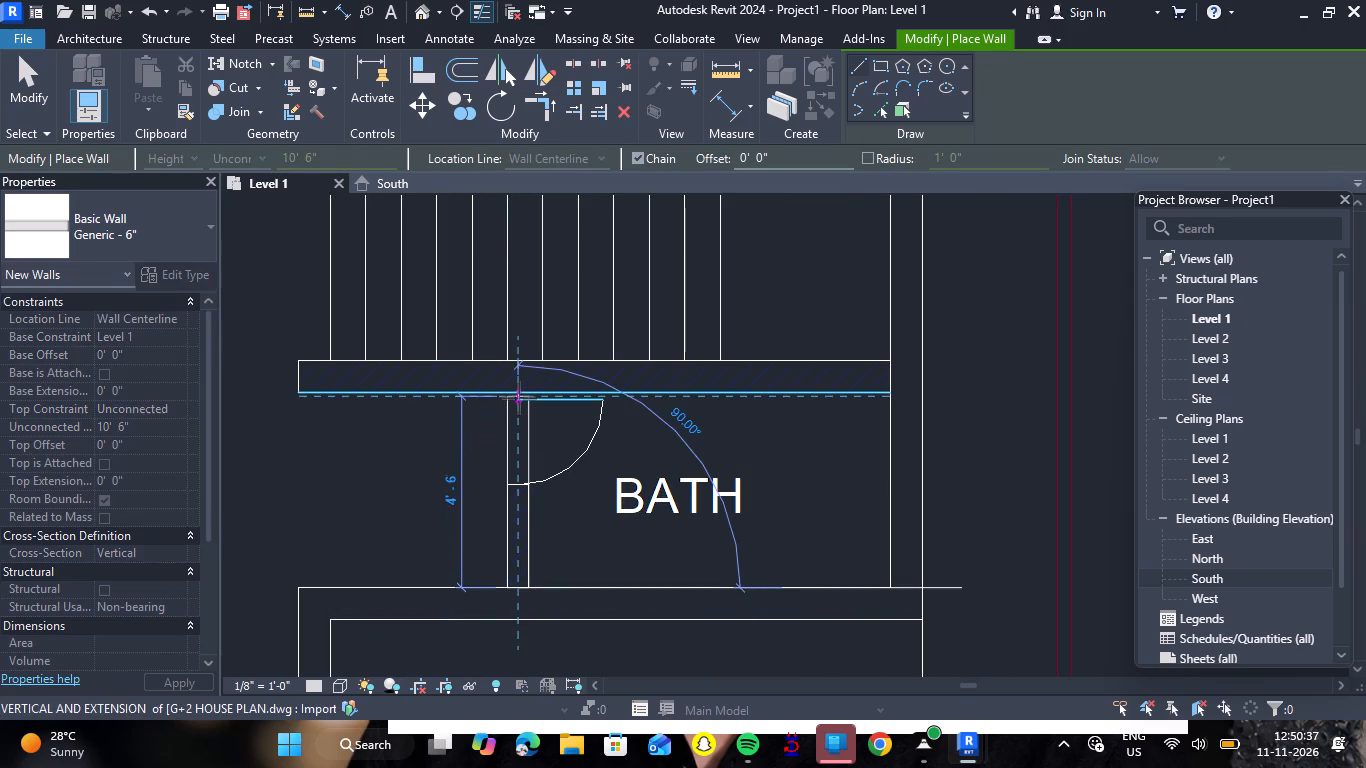
pyautogui.scroll(11, 519, 392)
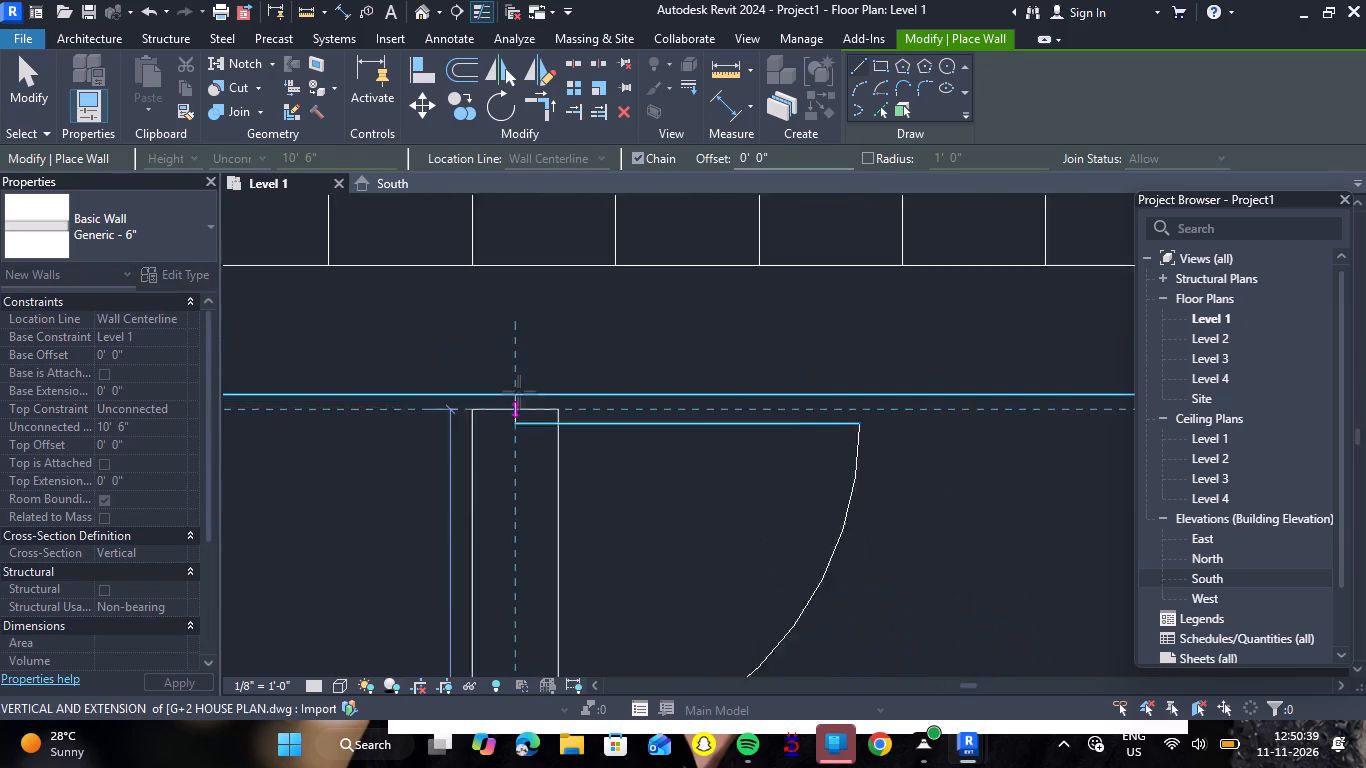
pyautogui.click(514, 392)
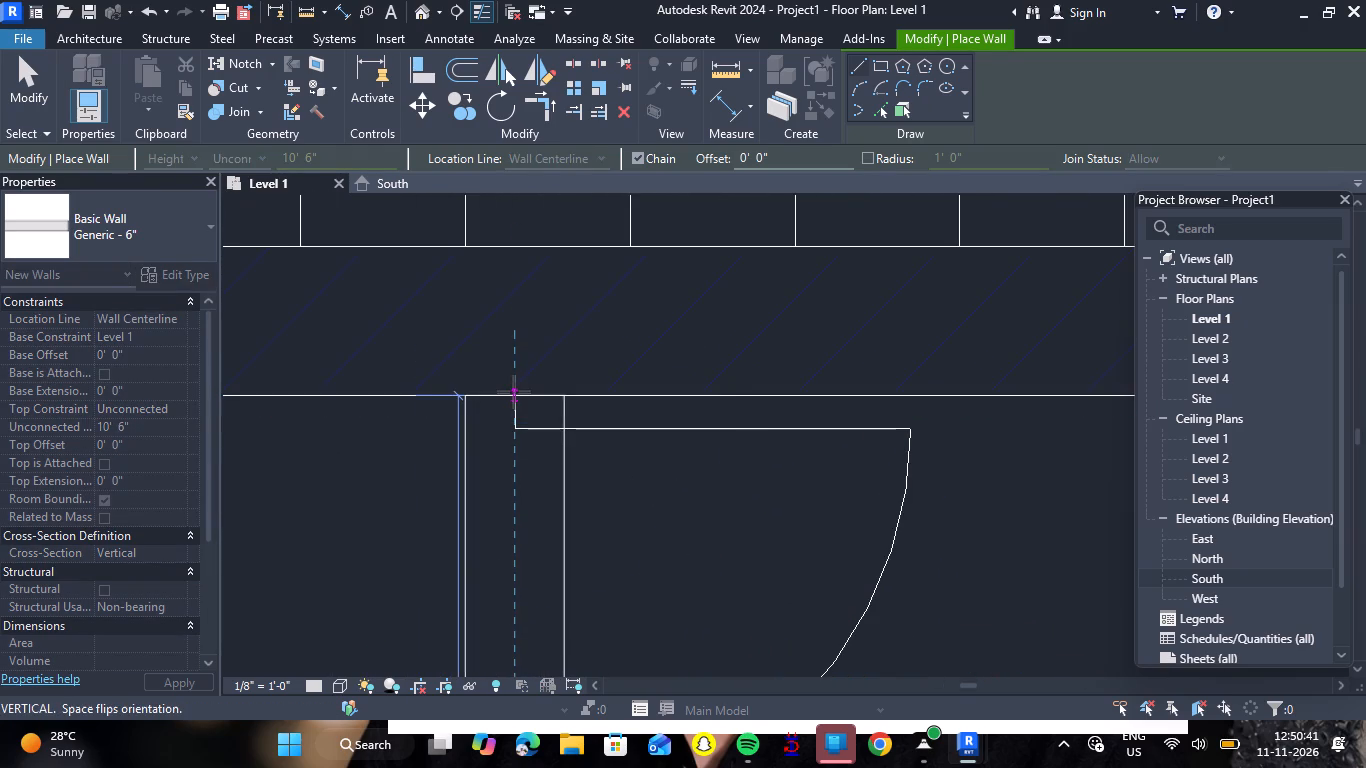
pyautogui.press('Escape')
# Trace the Generic - 9" wall between the staircase and the bath, from its free end at the living room to the outer side wall.
pyautogui.scroll(-8, 551, 447)
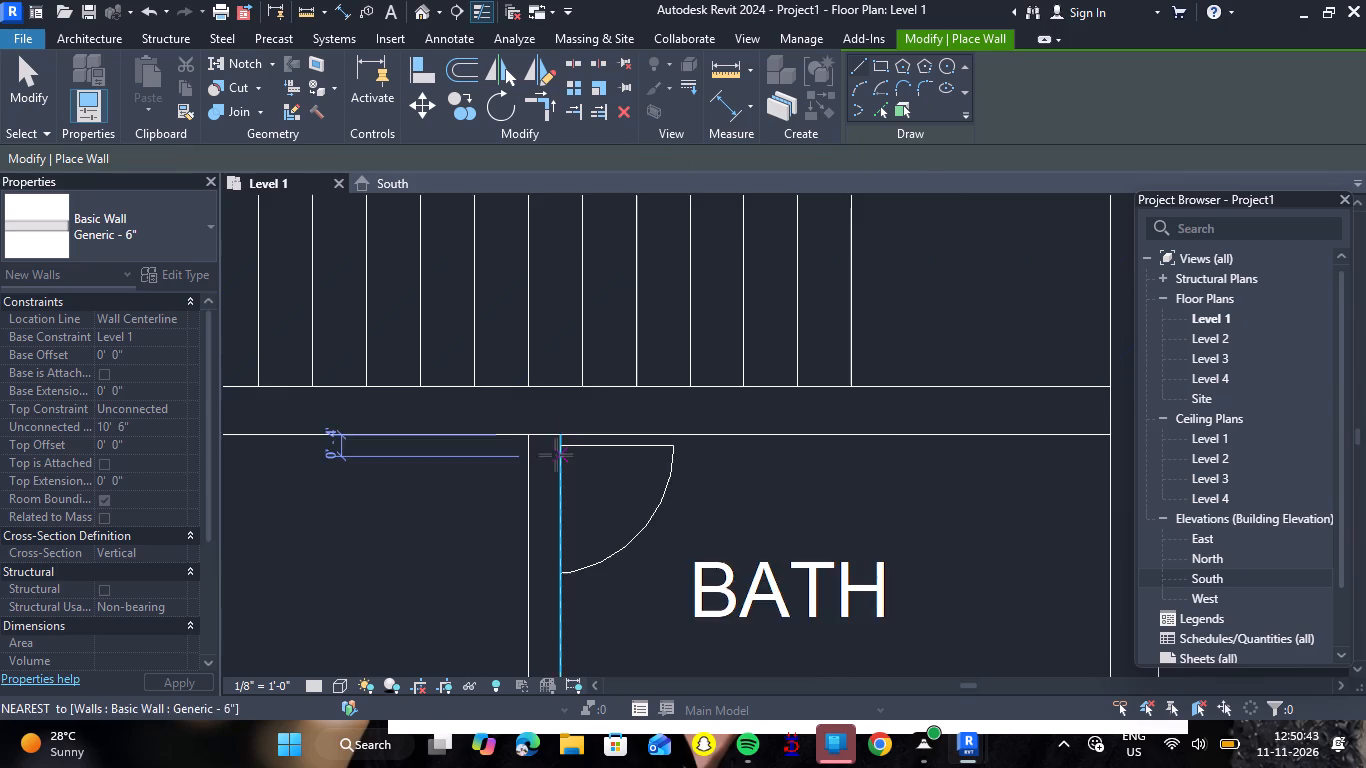
pyautogui.scroll(-5, 556, 455)
pyautogui.scroll(-9, 622, 388)
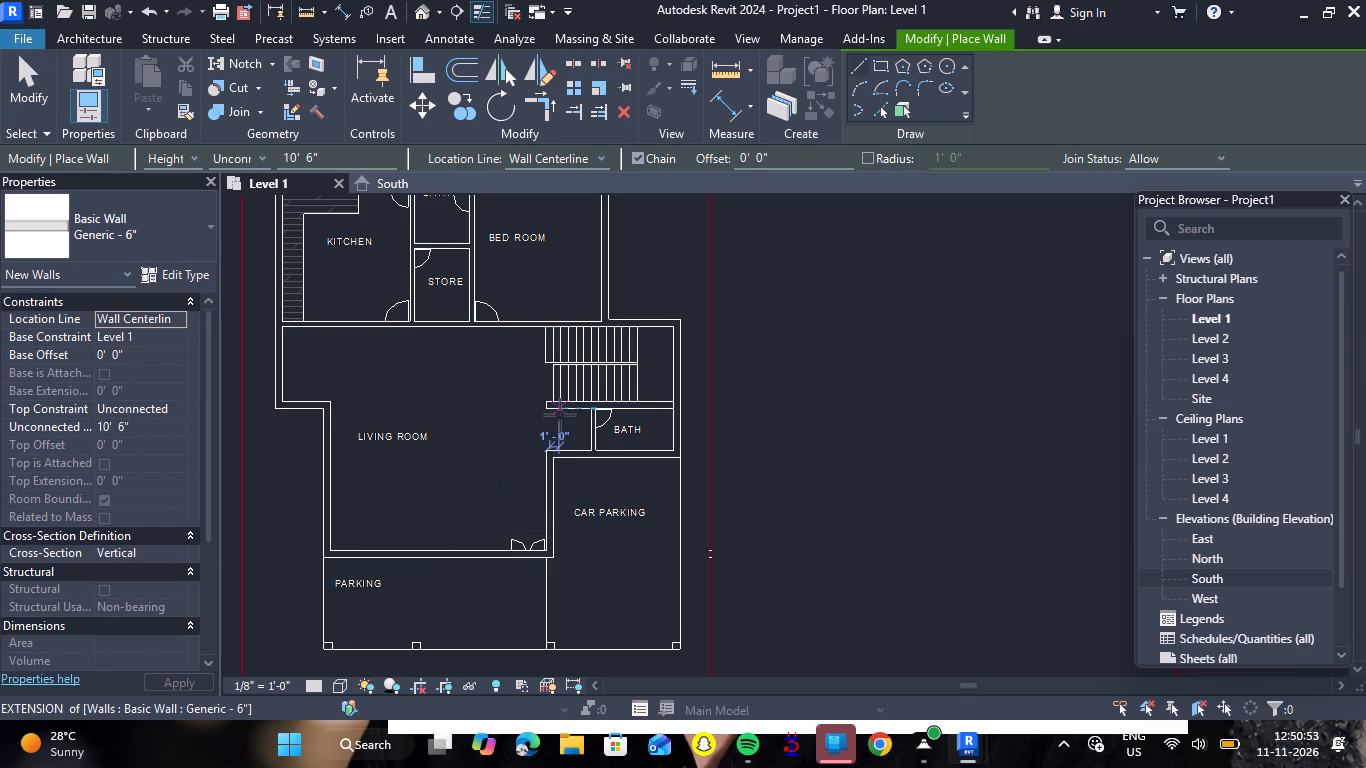
pyautogui.scroll(3, 550, 395)
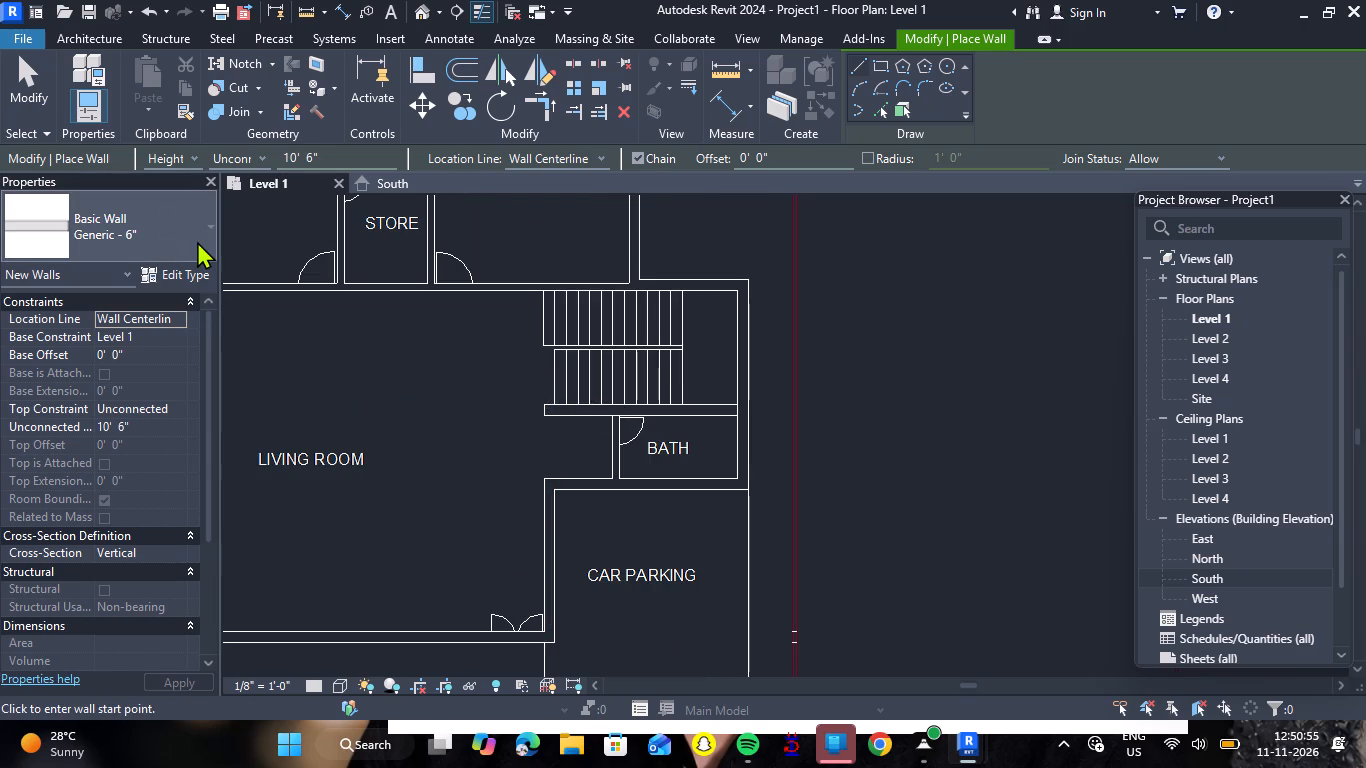
pyautogui.click(211, 225)
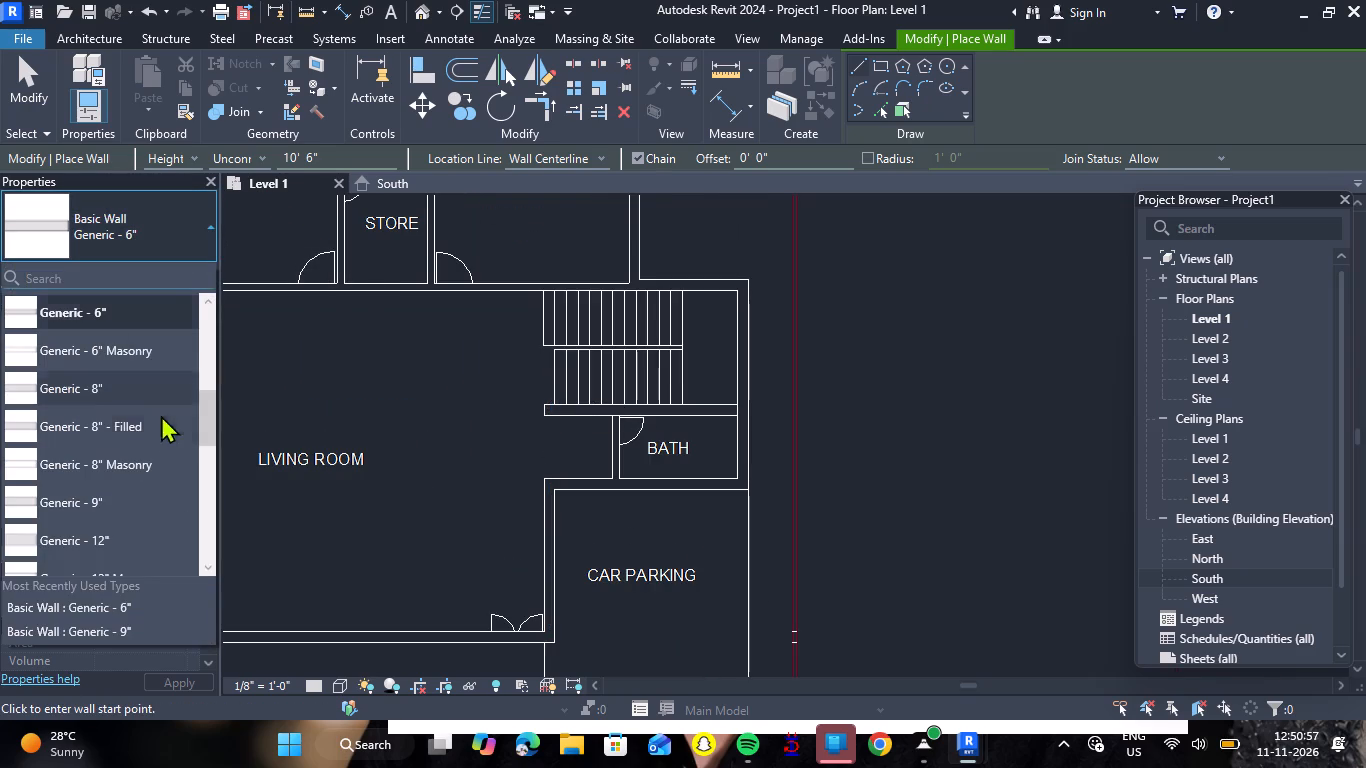
pyautogui.click(94, 502)
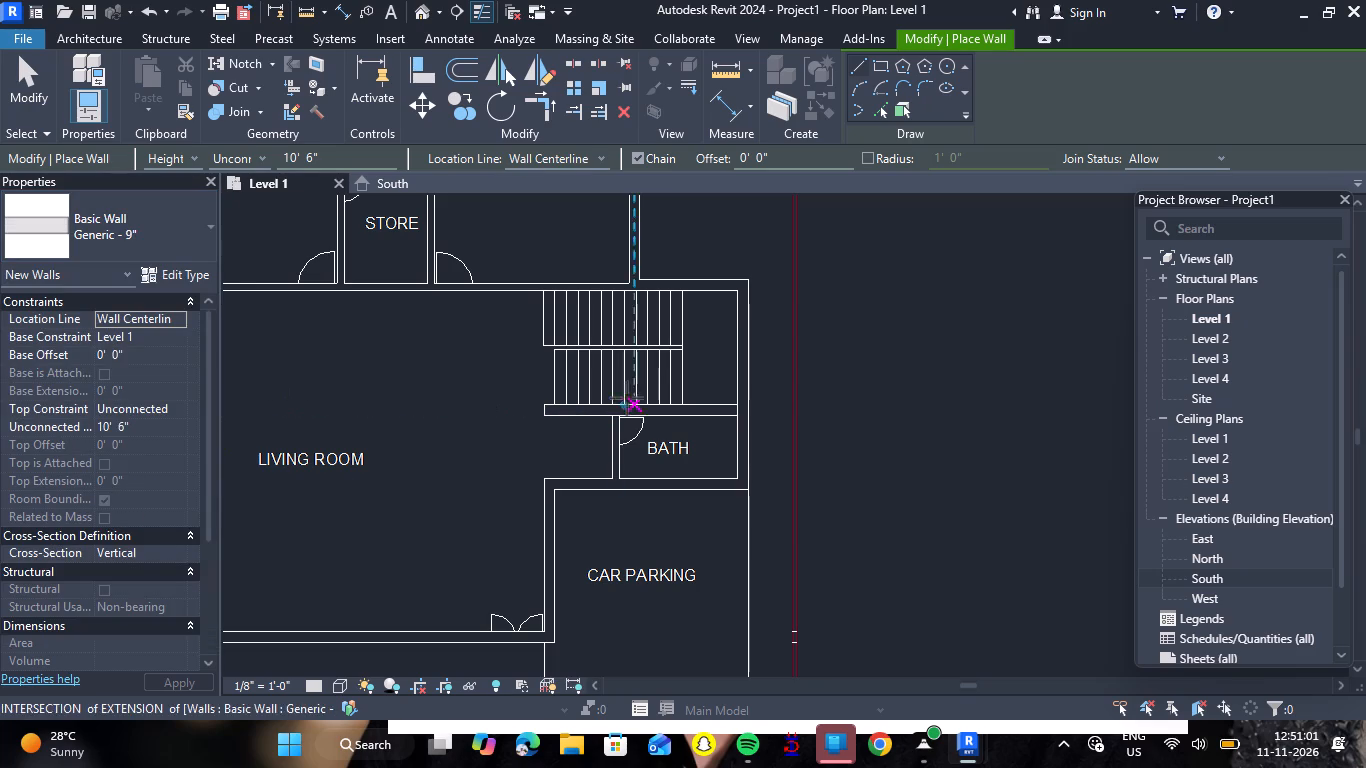
pyautogui.scroll(5, 701, 410)
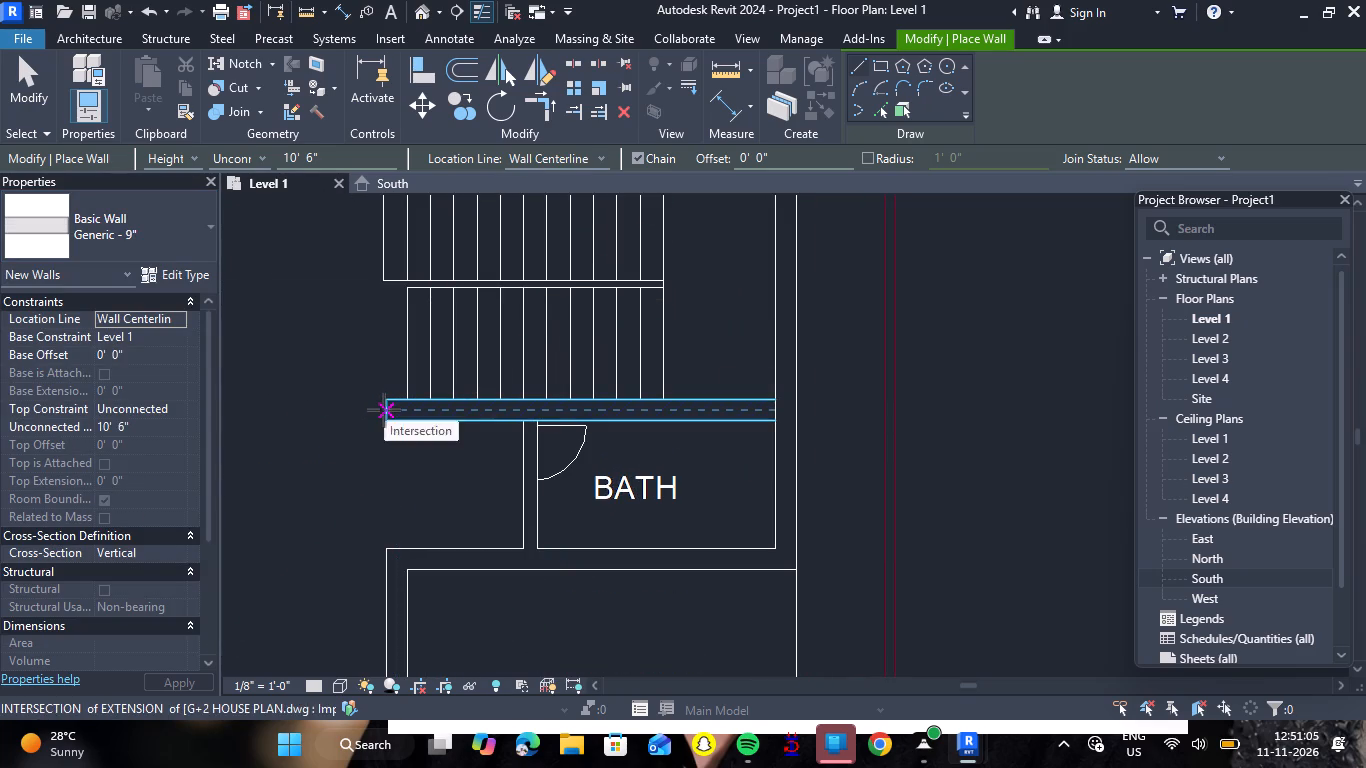
pyautogui.click(384, 410)
pyautogui.click(770, 407)
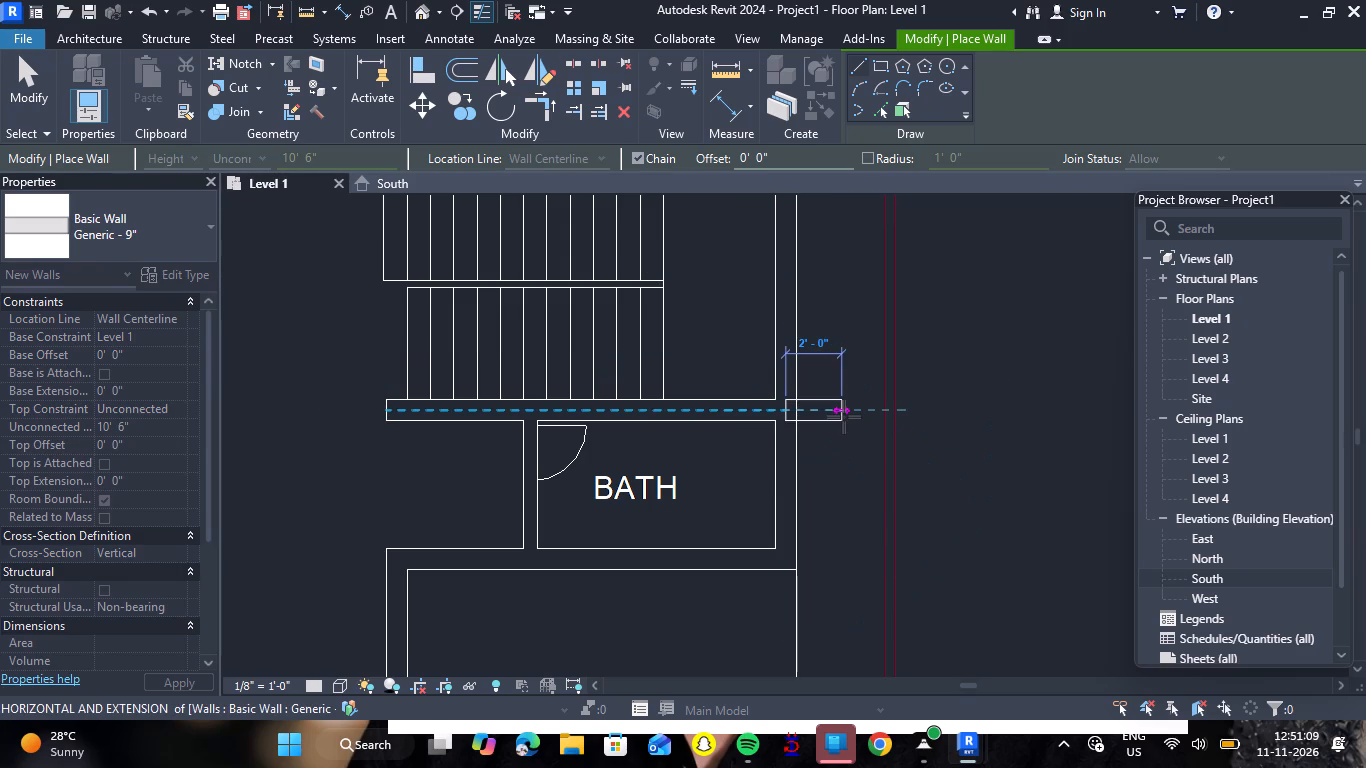
pyautogui.press('Escape')
# Open the default 3D view and set its visual style to Realistic.
pyautogui.scroll(-9, 849, 398)
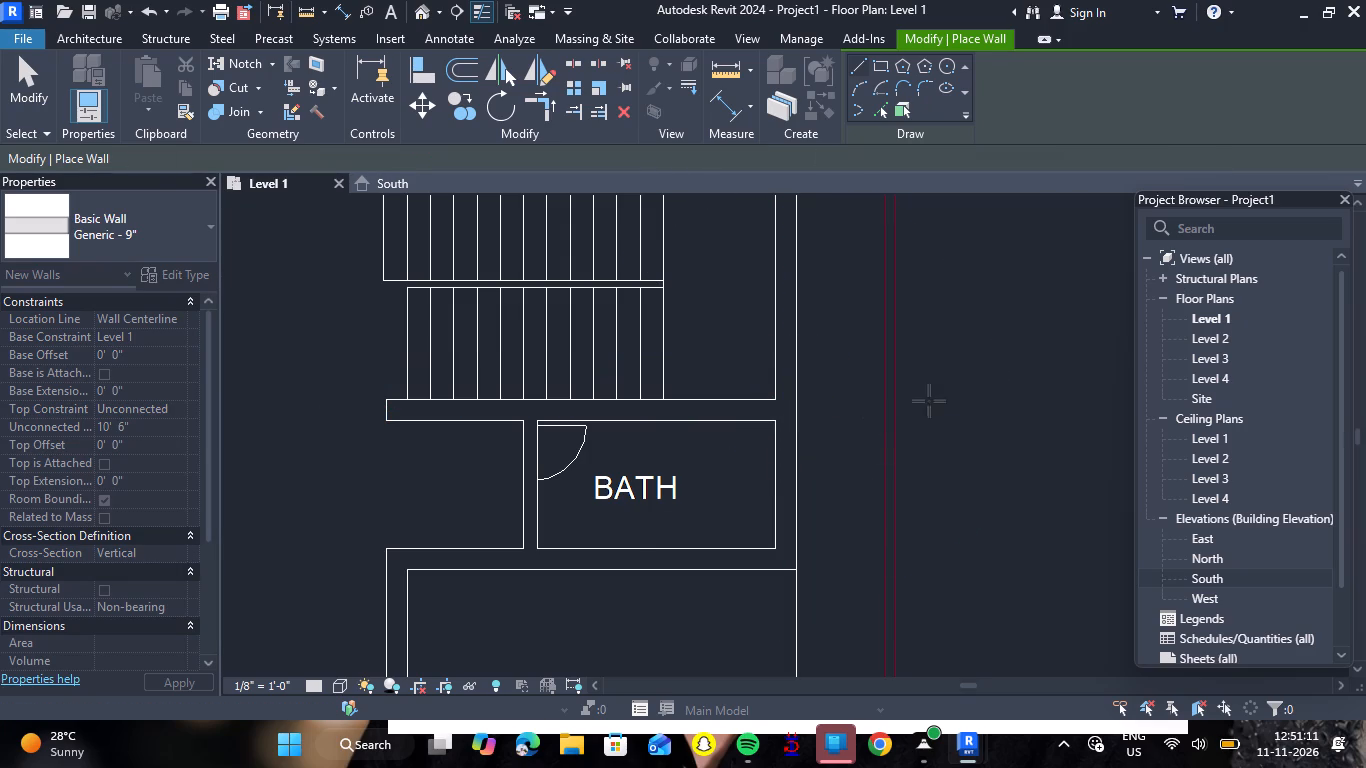
pyautogui.scroll(-3, 929, 401)
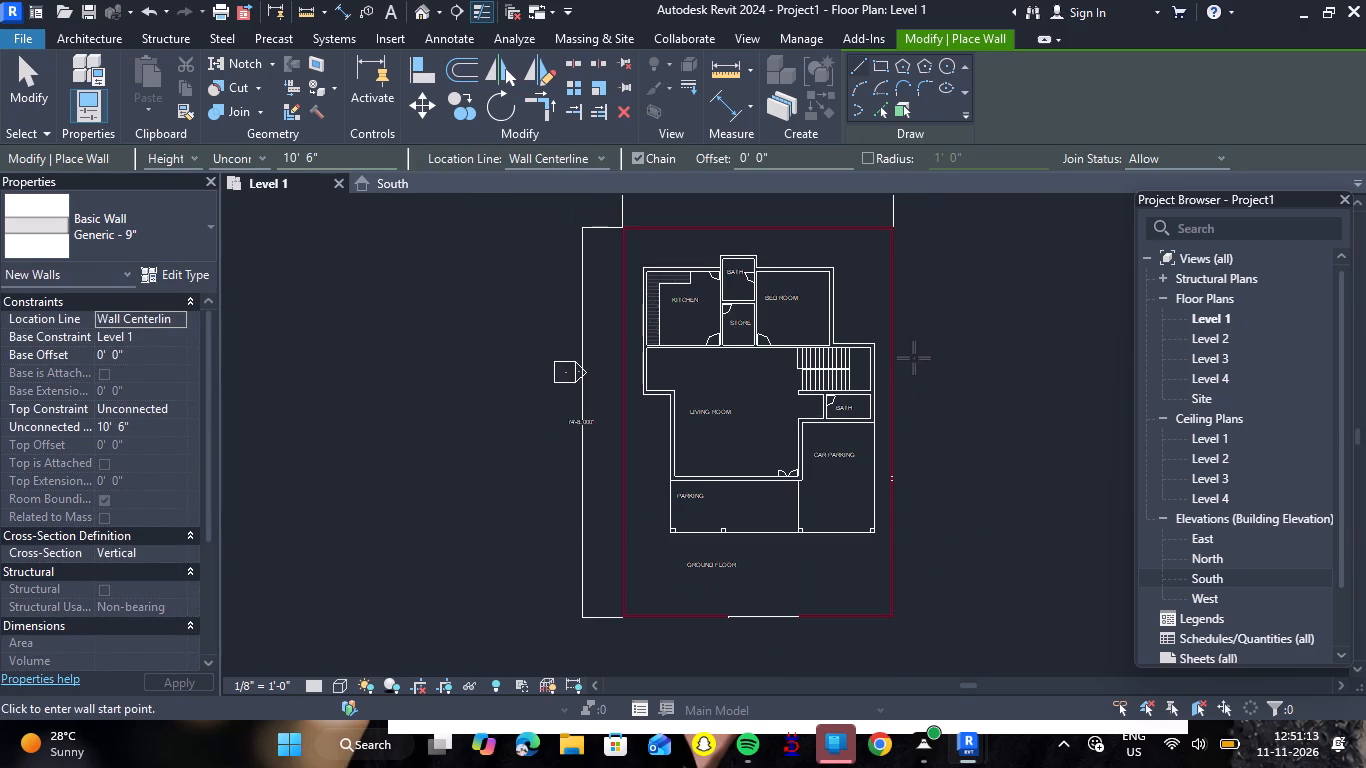
pyautogui.scroll(-1, 914, 358)
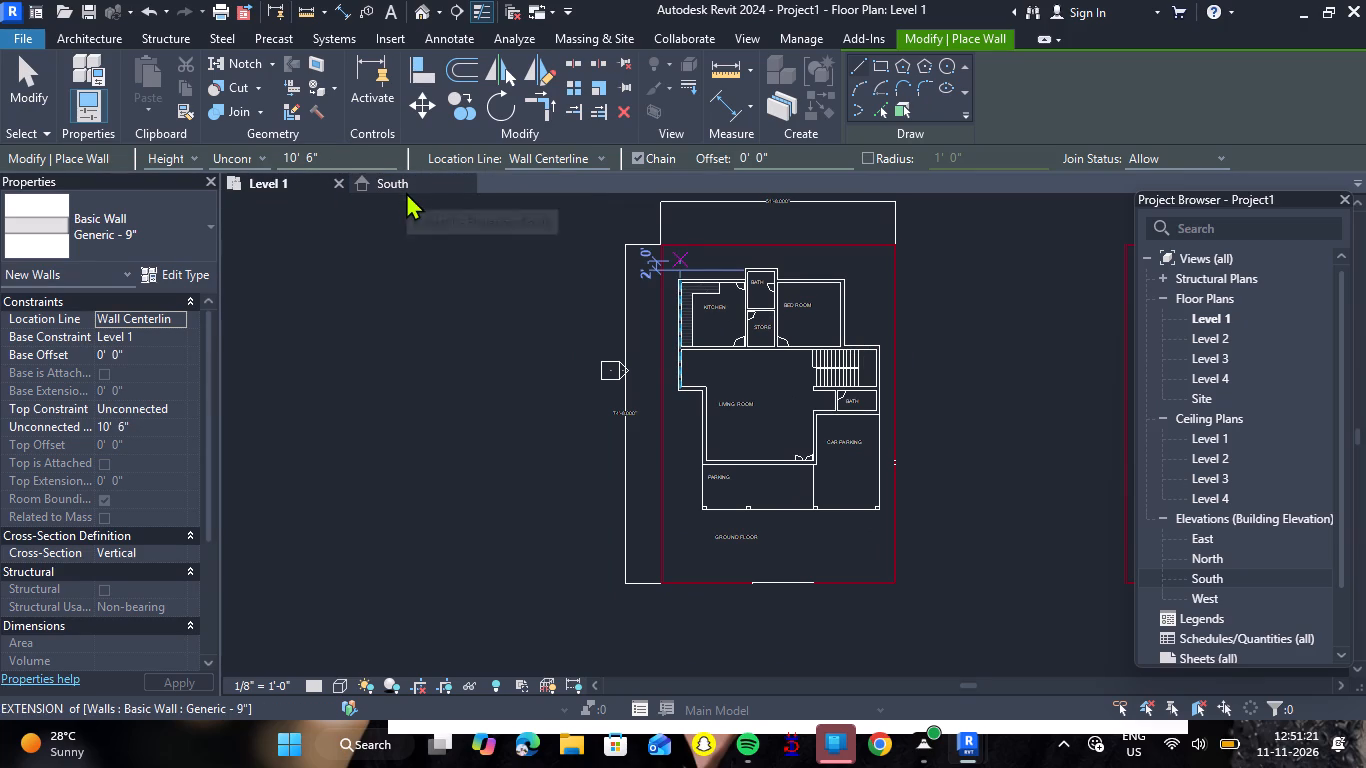
pyautogui.click(422, 2)
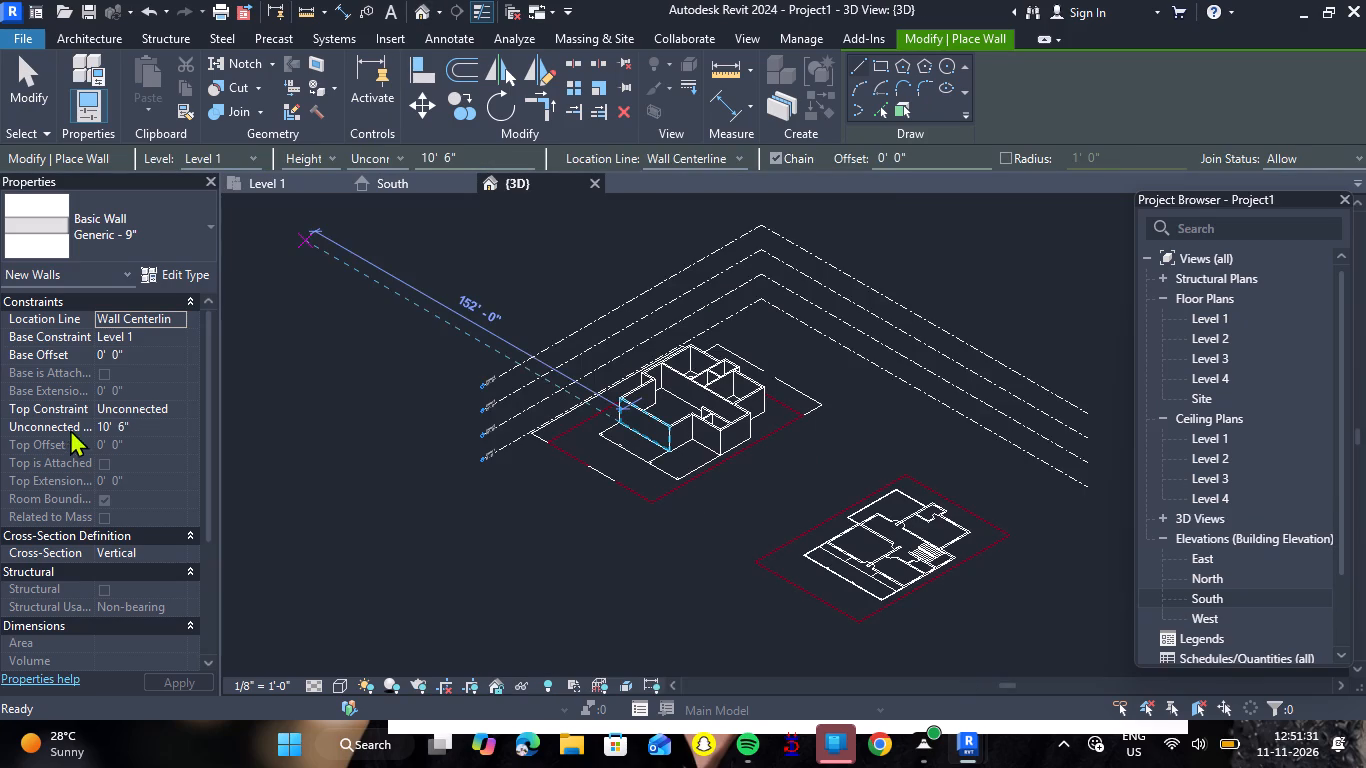
pyautogui.click(344, 684)
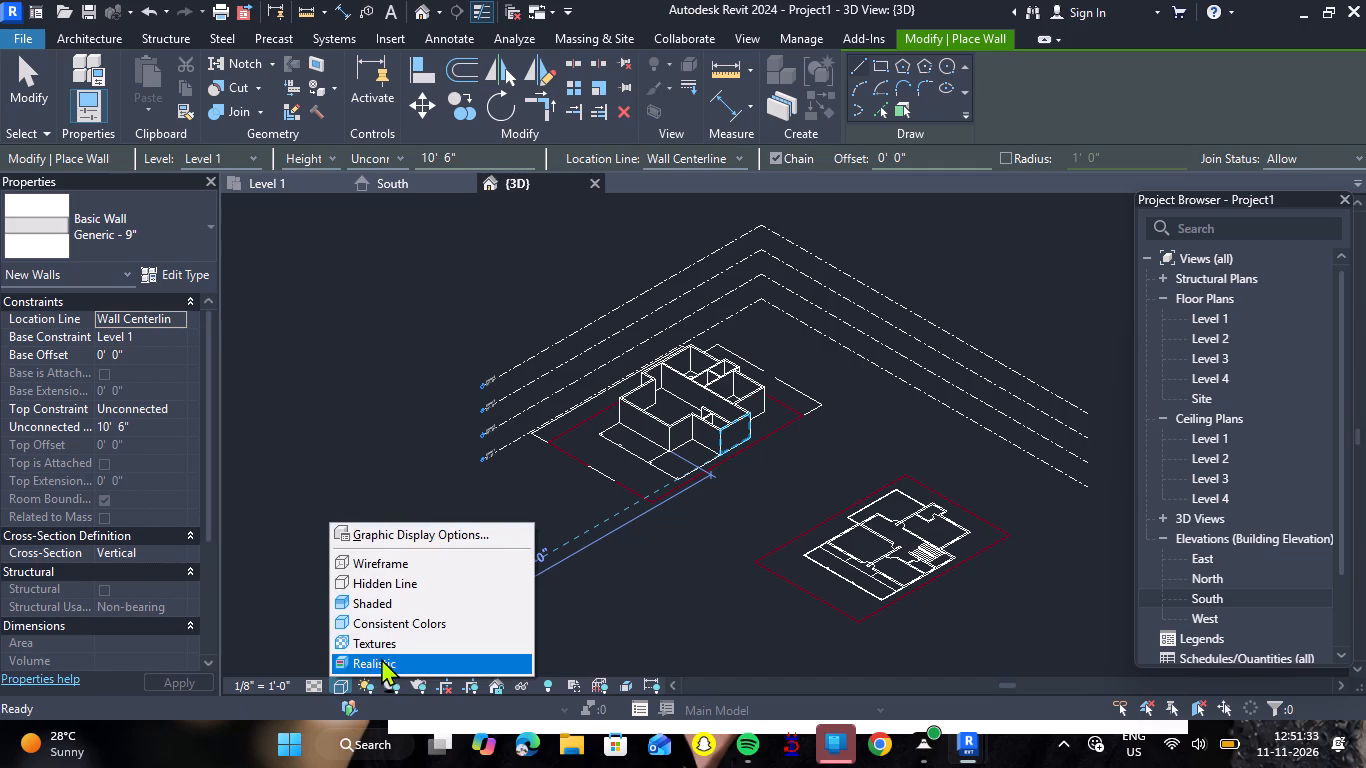
pyautogui.click(394, 662)
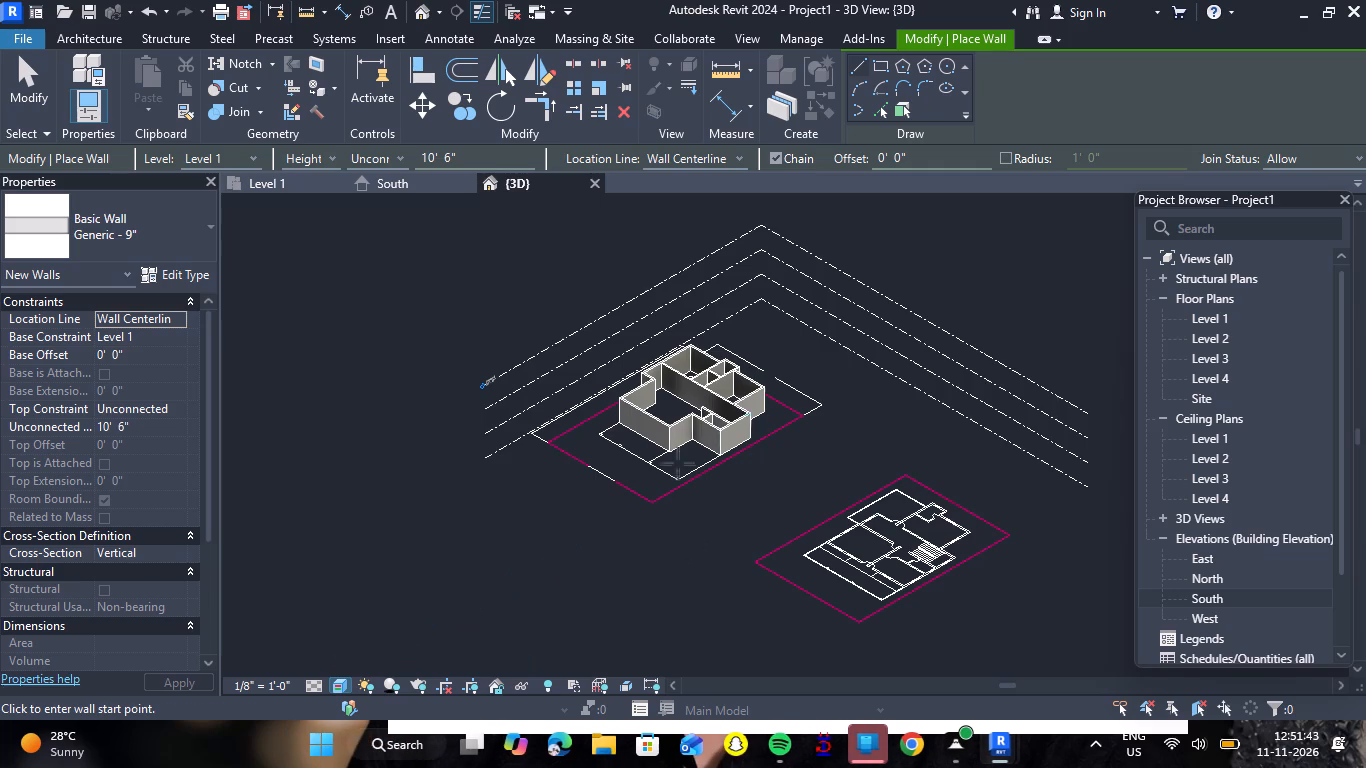
# Examine the modelled ground-floor walls in 3D from several angles, leaving the Wall command.
pyautogui.scroll(5, 708, 448)
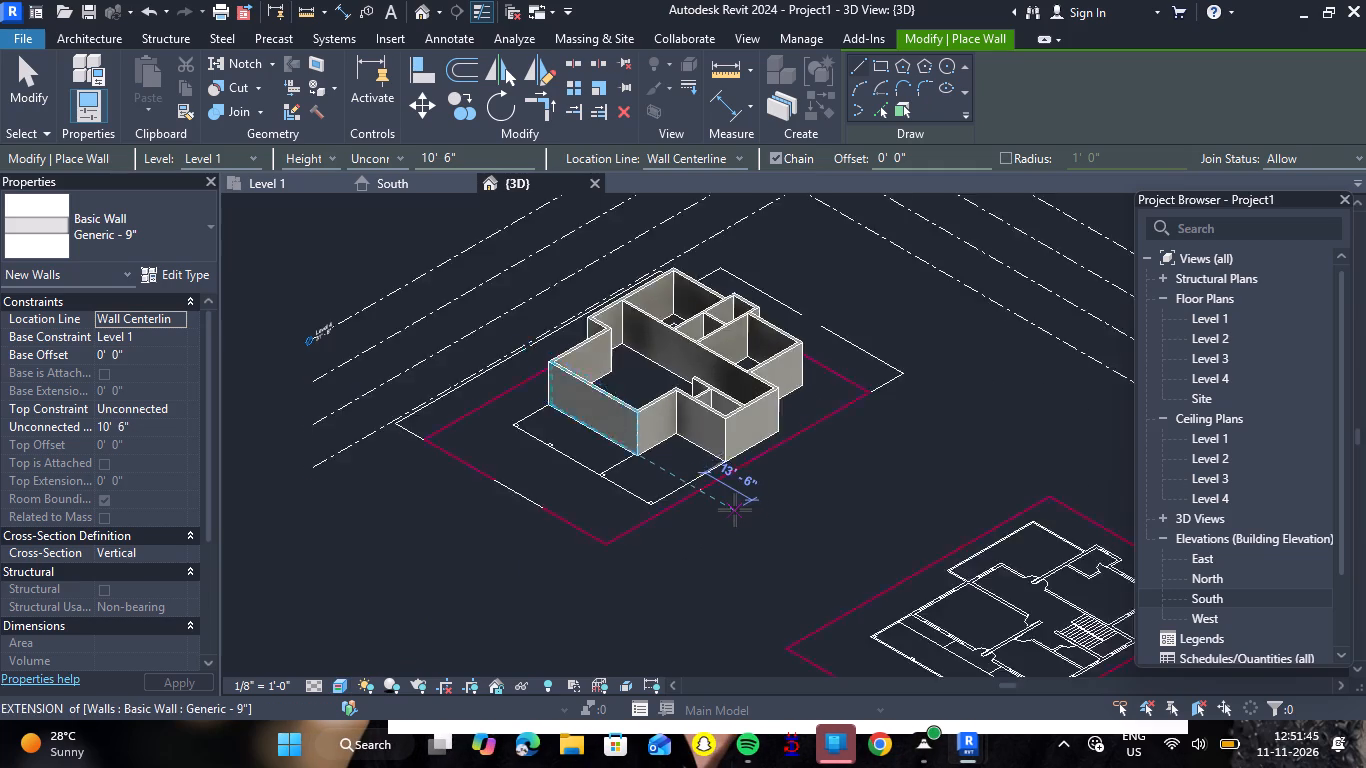
pyautogui.scroll(1, 735, 510)
pyautogui.keyDown('shift'); pyautogui.moveTo(600, 572); pyautogui.dragTo(590, 568, button='right'); pyautogui.keyUp('shift')
pyautogui.keyDown('shift'); pyautogui.scroll(1, 598, 572); pyautogui.keyUp('shift')
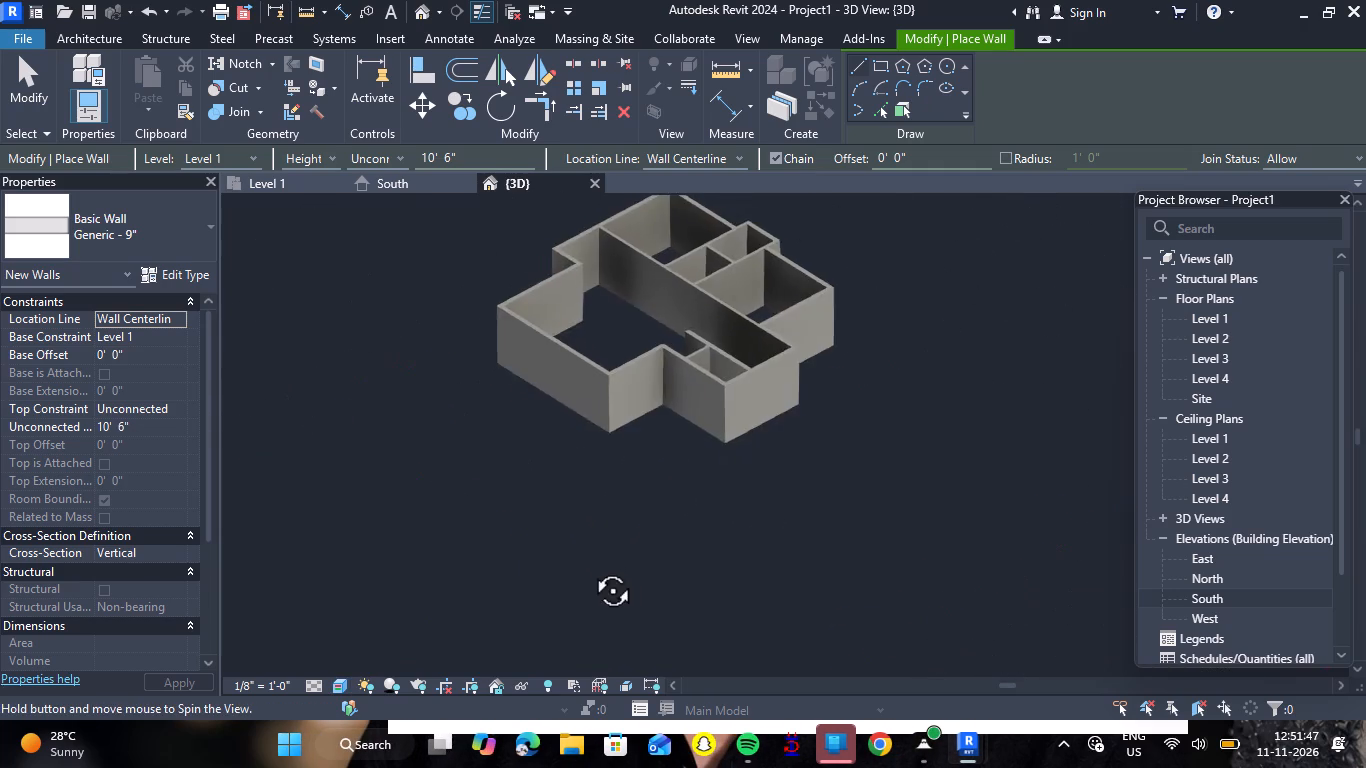
pyautogui.keyDown('shift'); pyautogui.moveTo(590, 568); pyautogui.dragTo(751, 570, button='right'); pyautogui.keyUp('shift')
pyautogui.scroll(-4, 778, 381)
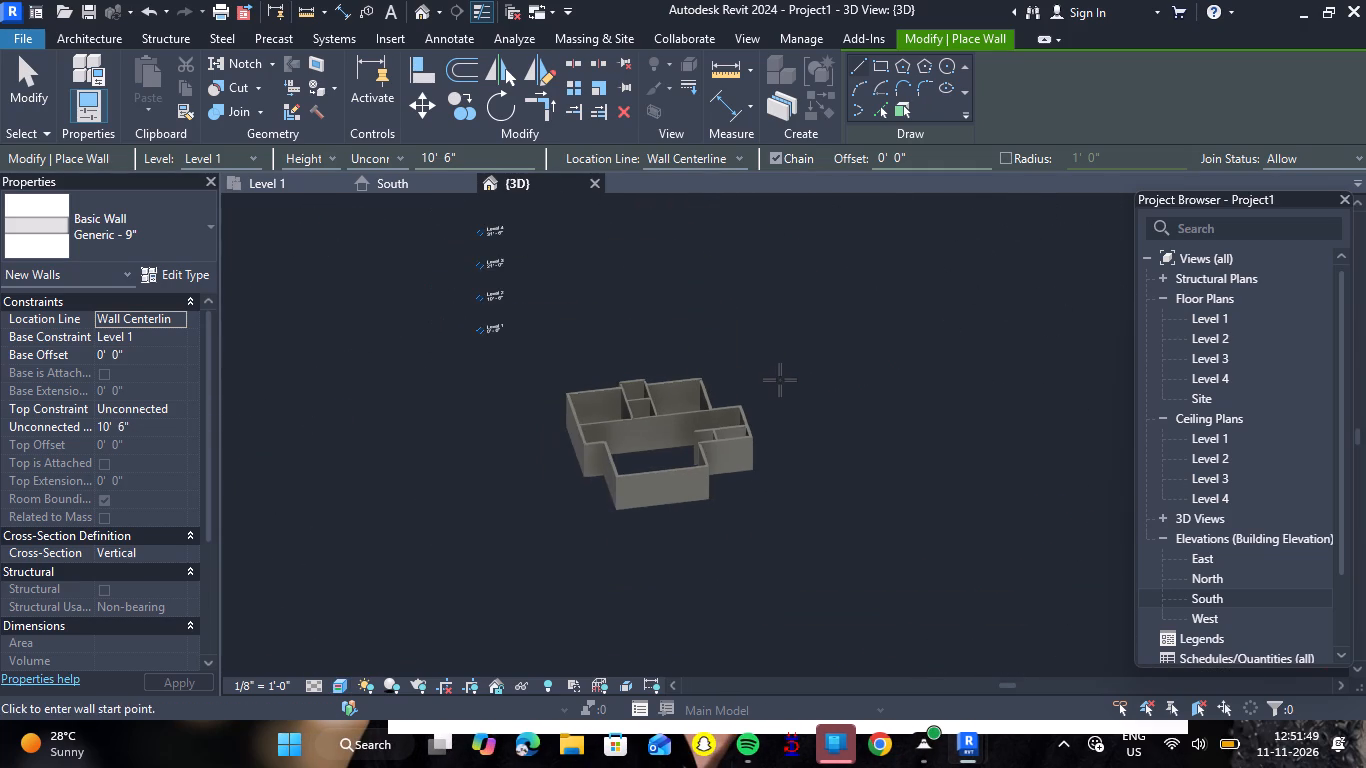
pyautogui.keyDown('shift'); pyautogui.moveTo(780, 496); pyautogui.dragTo(761, 584, button='right'); pyautogui.keyUp('shift')
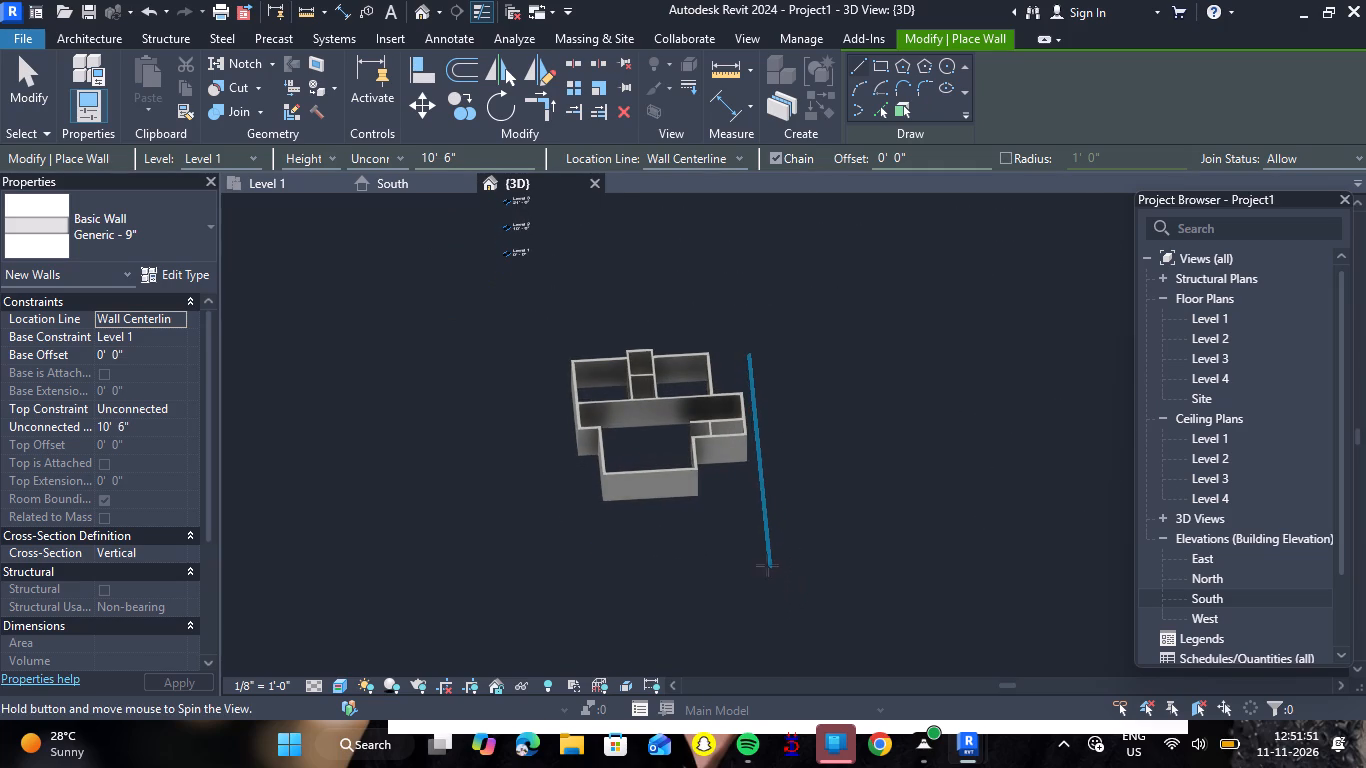
pyautogui.press('Escape')
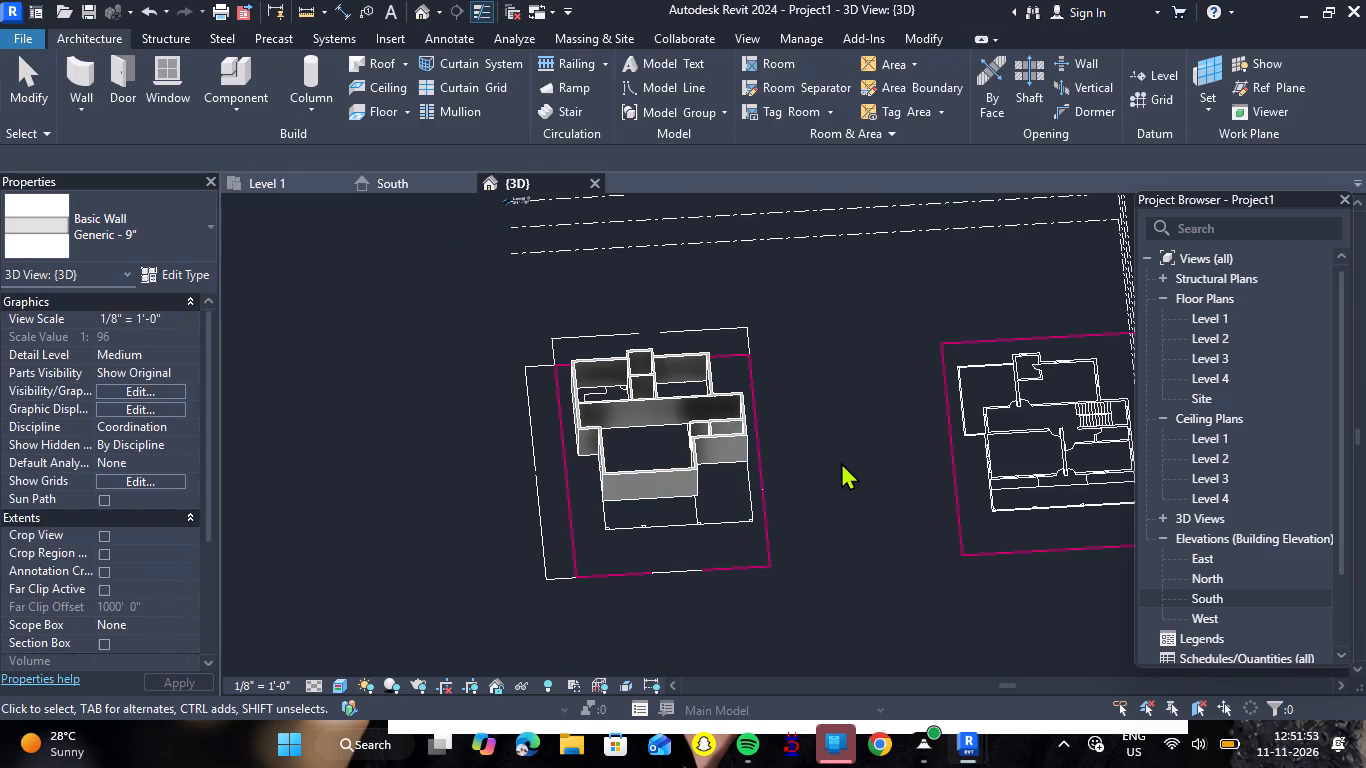
pyautogui.scroll(3, 850, 436)
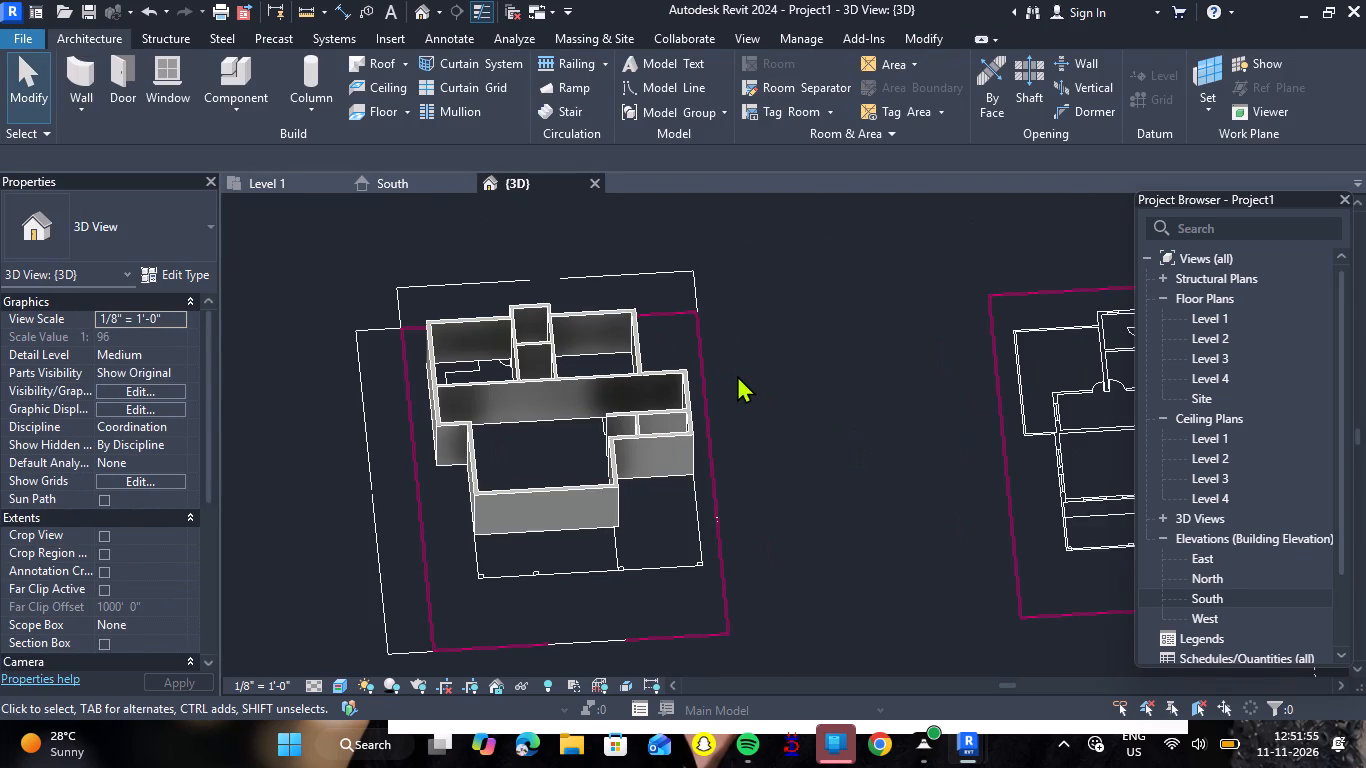
pyautogui.scroll(1, 737, 375)
pyautogui.scroll(-1, 738, 372)
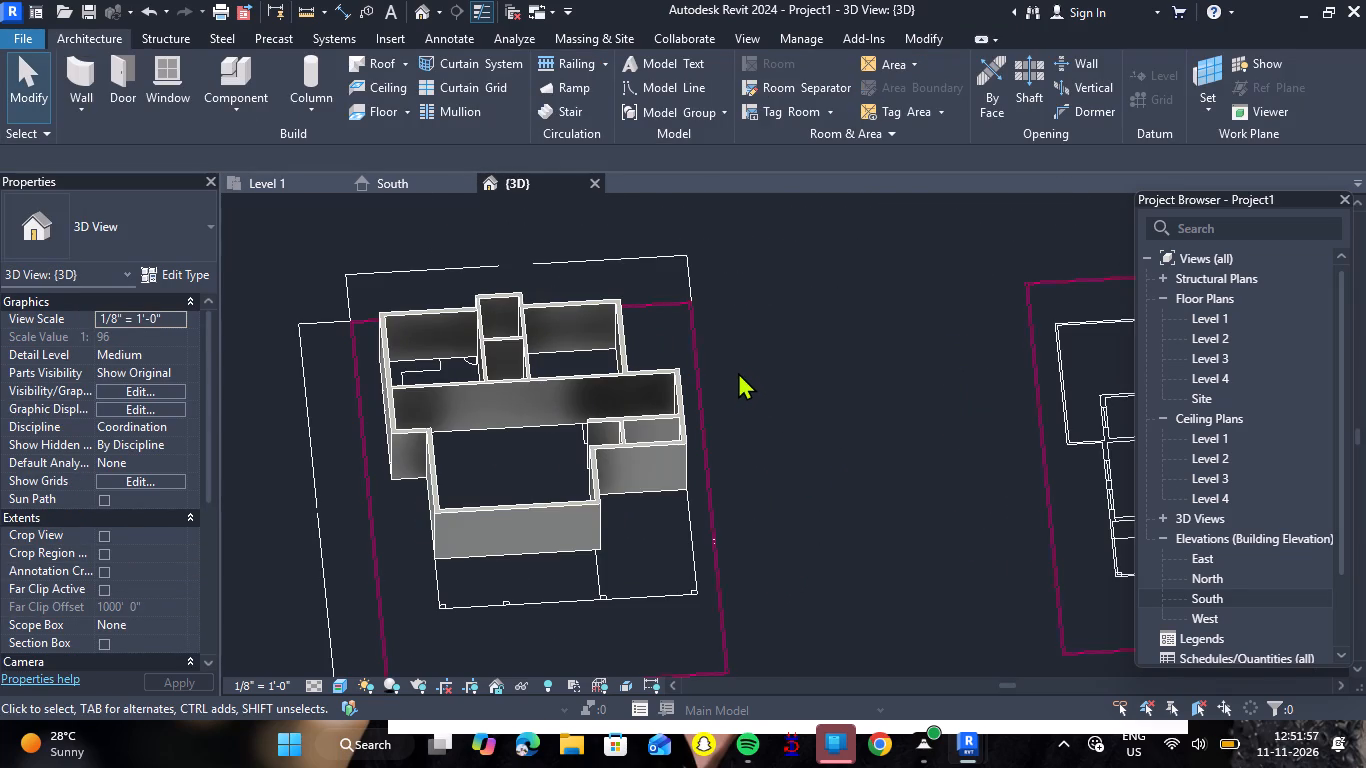
pyautogui.scroll(-1, 738, 372)
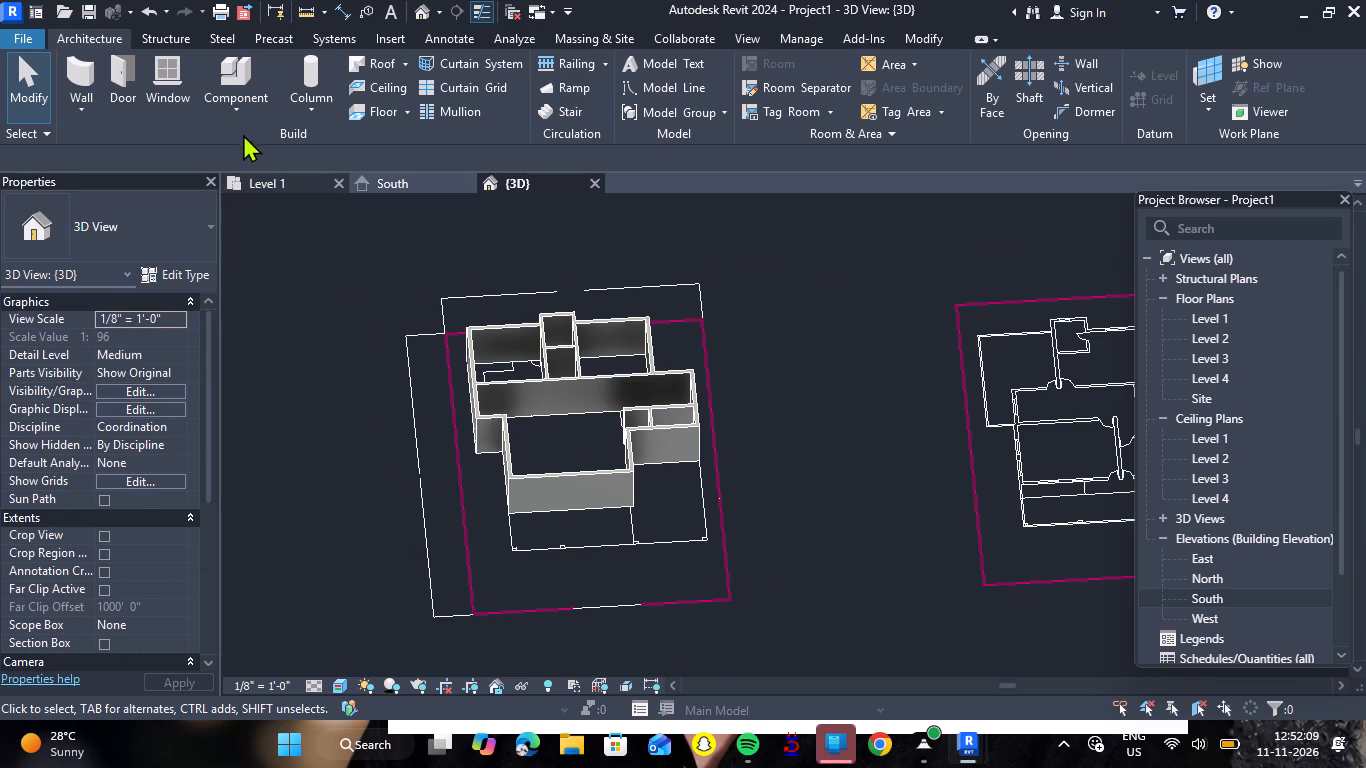
# Start a toposolid boundary sketch on the Level 1 floor plan, keeping the Grassland - 16" type.
pyautogui.click(262, 183)
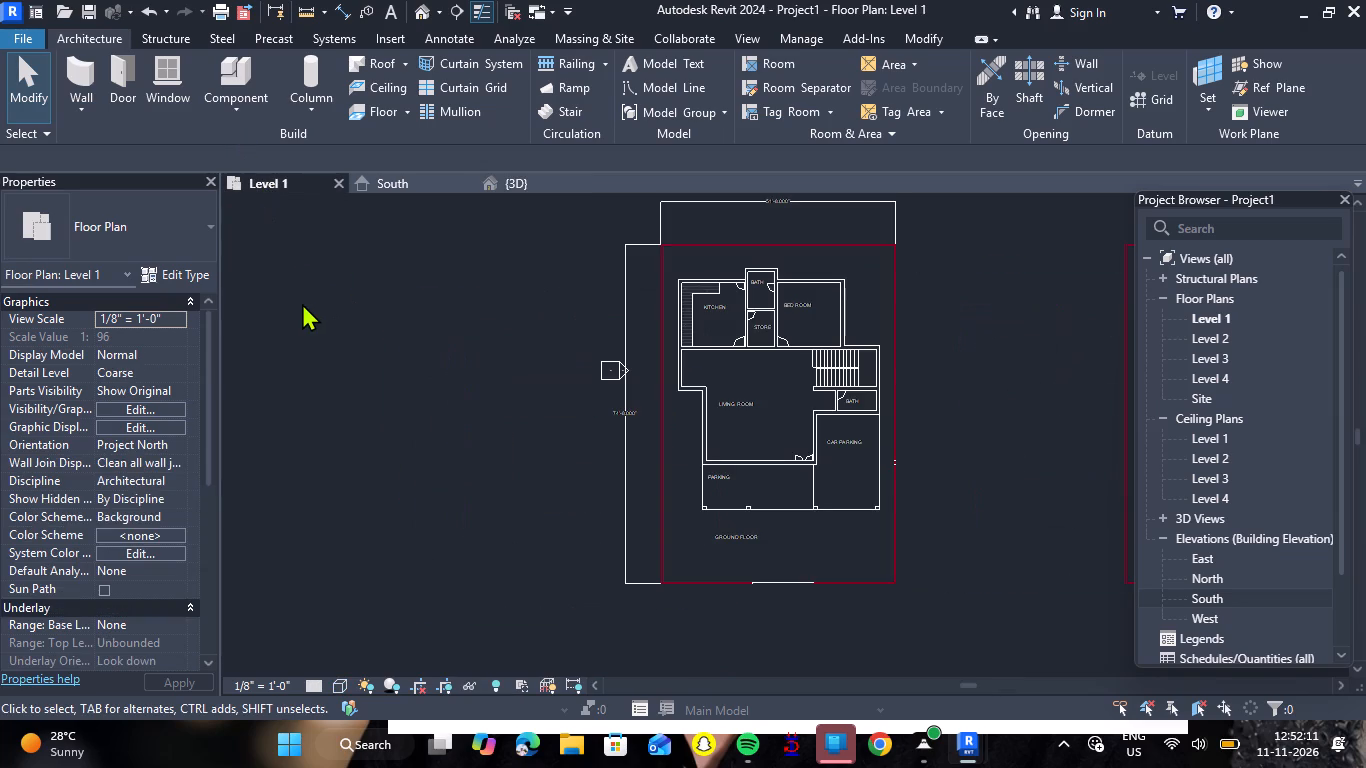
pyautogui.scroll(3, 788, 238)
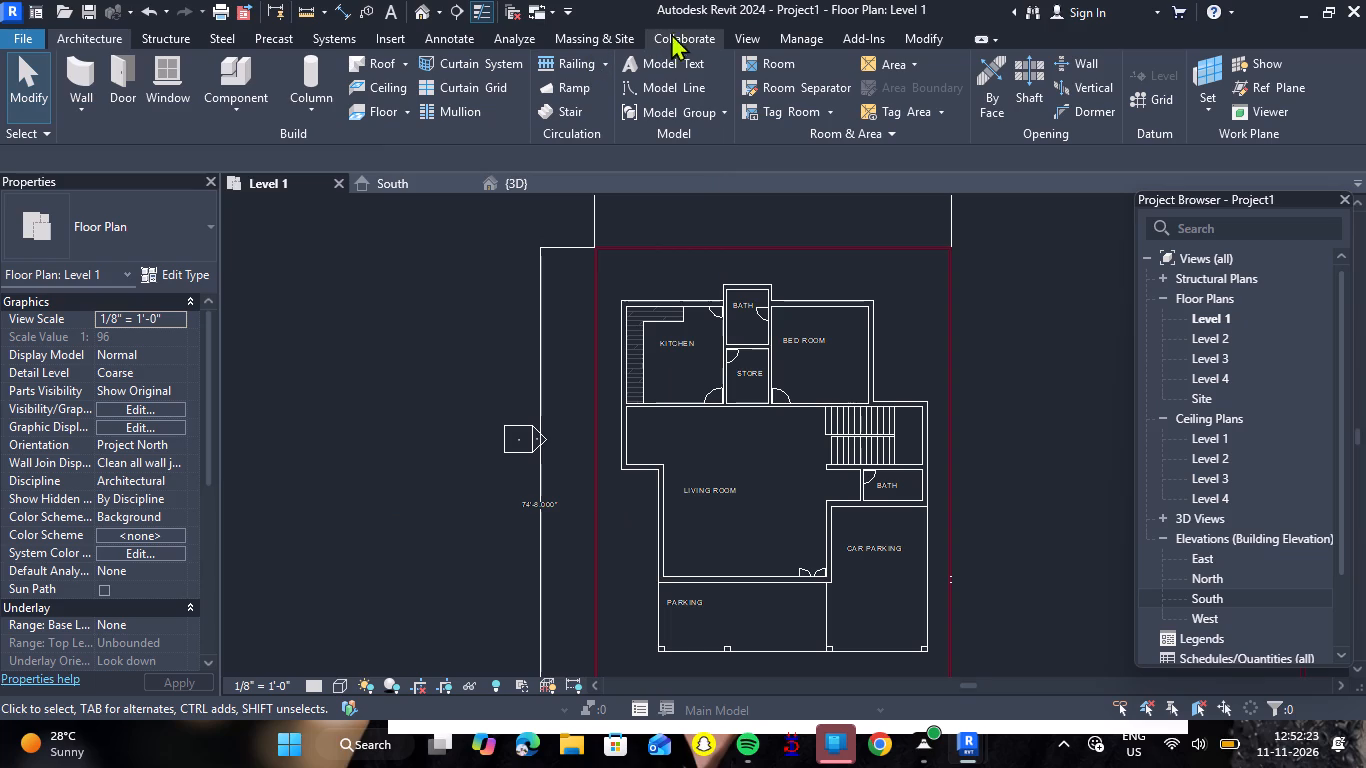
pyautogui.click(571, 32)
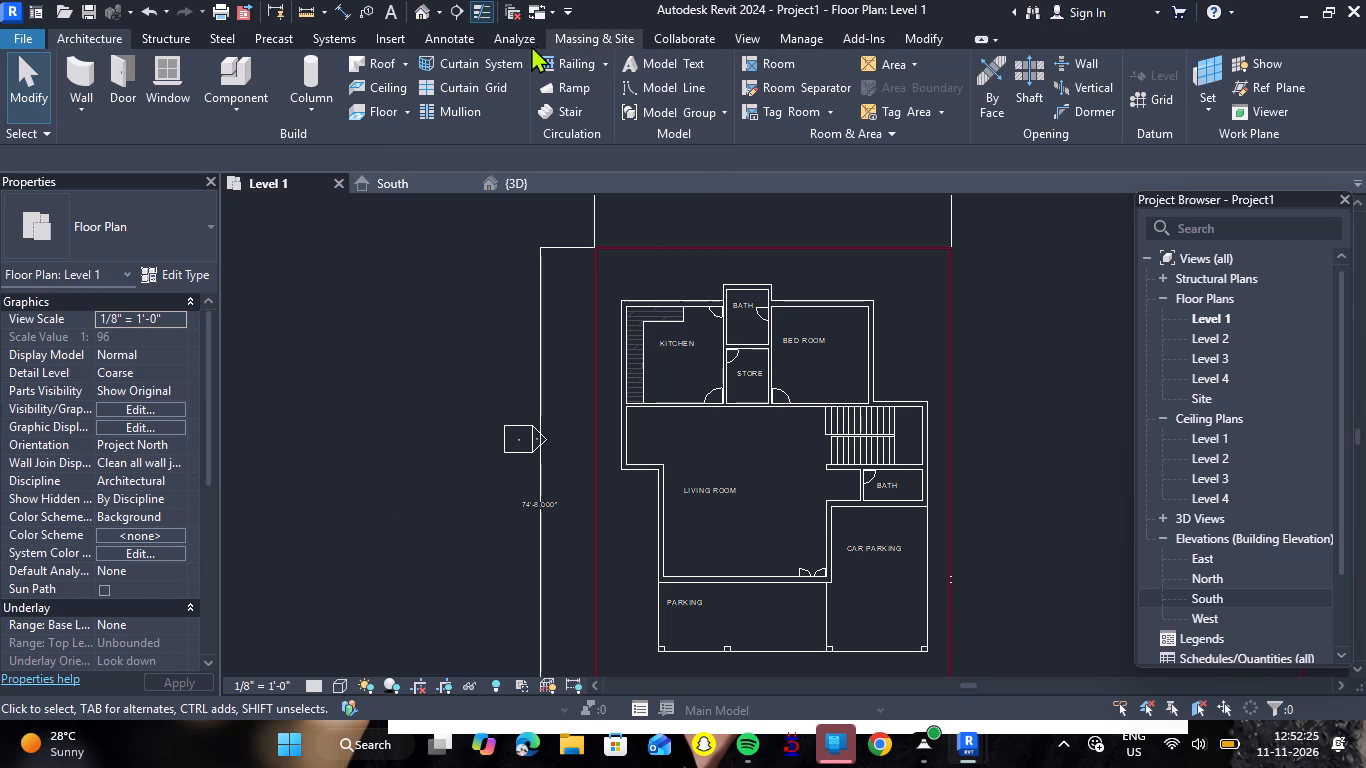
pyautogui.click(538, 63)
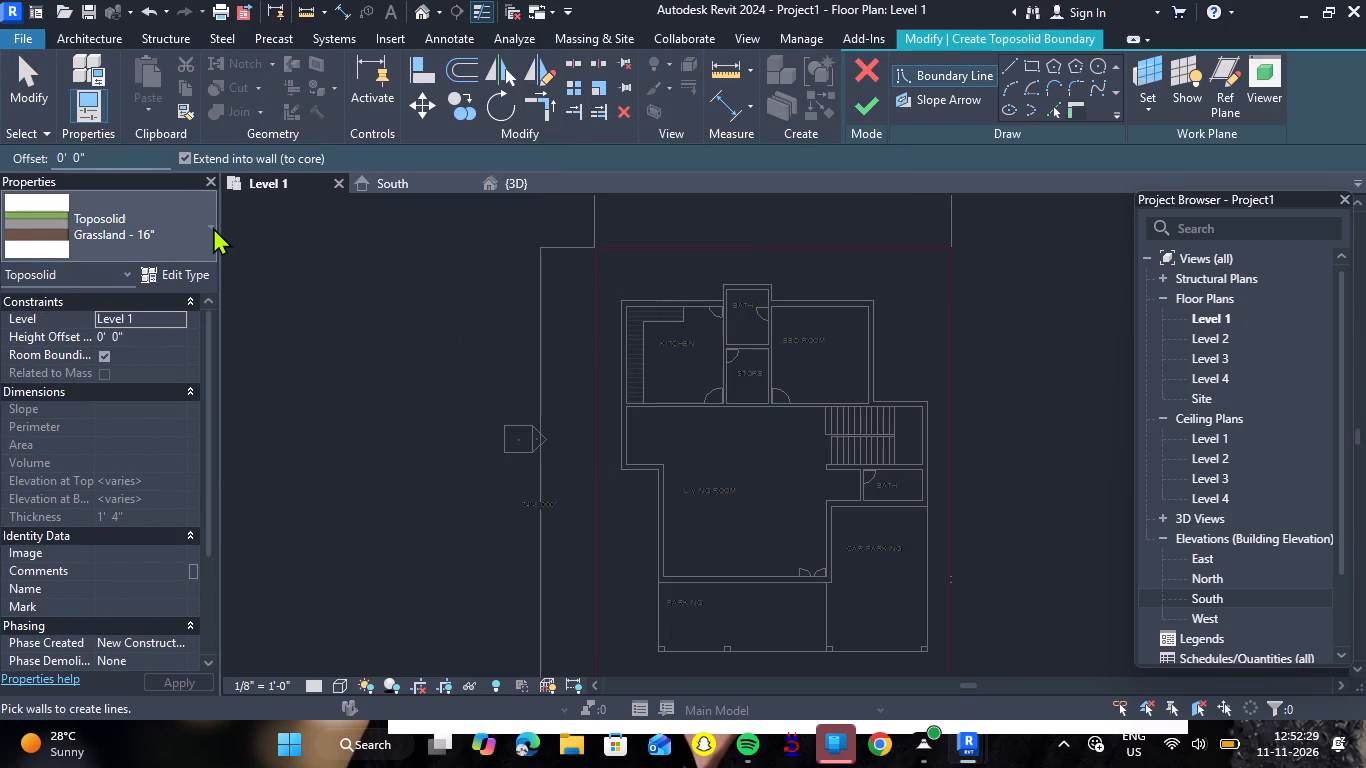
pyautogui.click(213, 227)
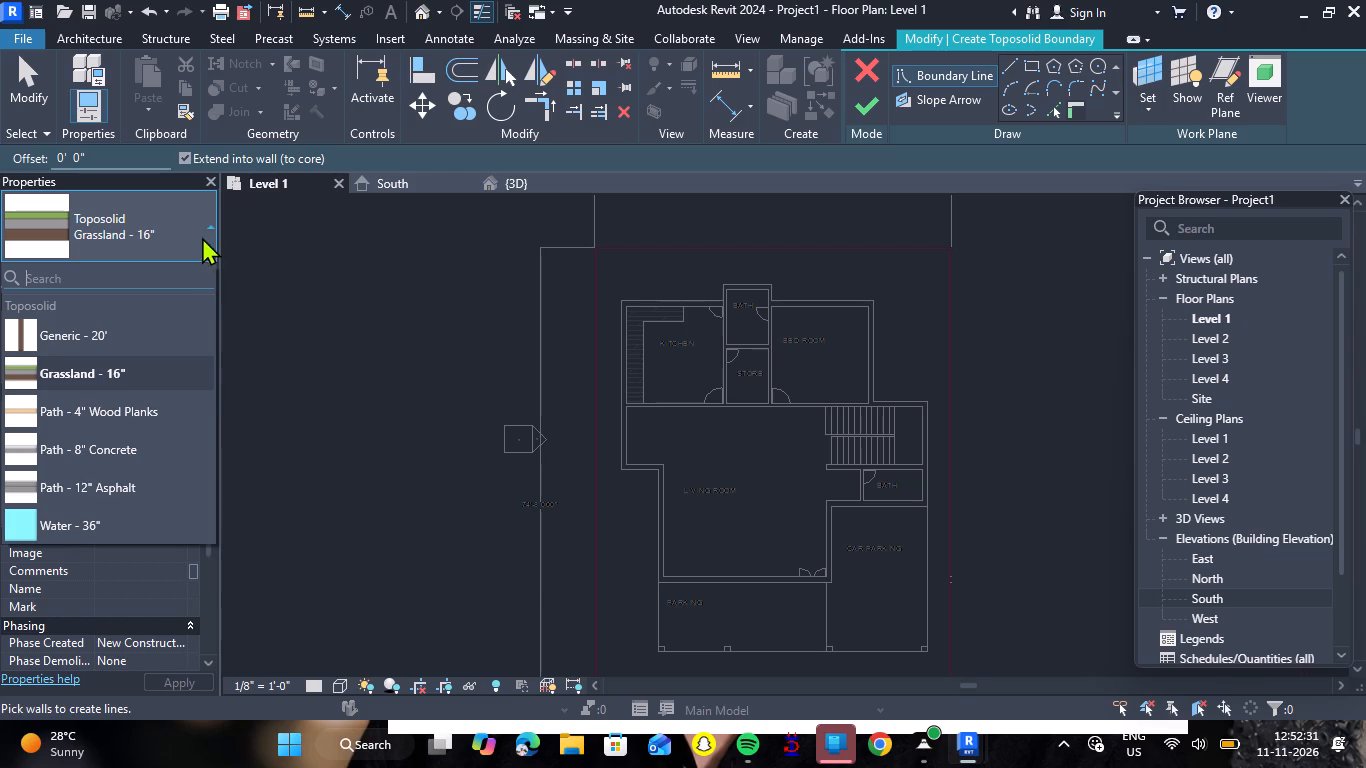
pyautogui.scroll(3, 134, 373)
pyautogui.scroll(-3, 134, 373)
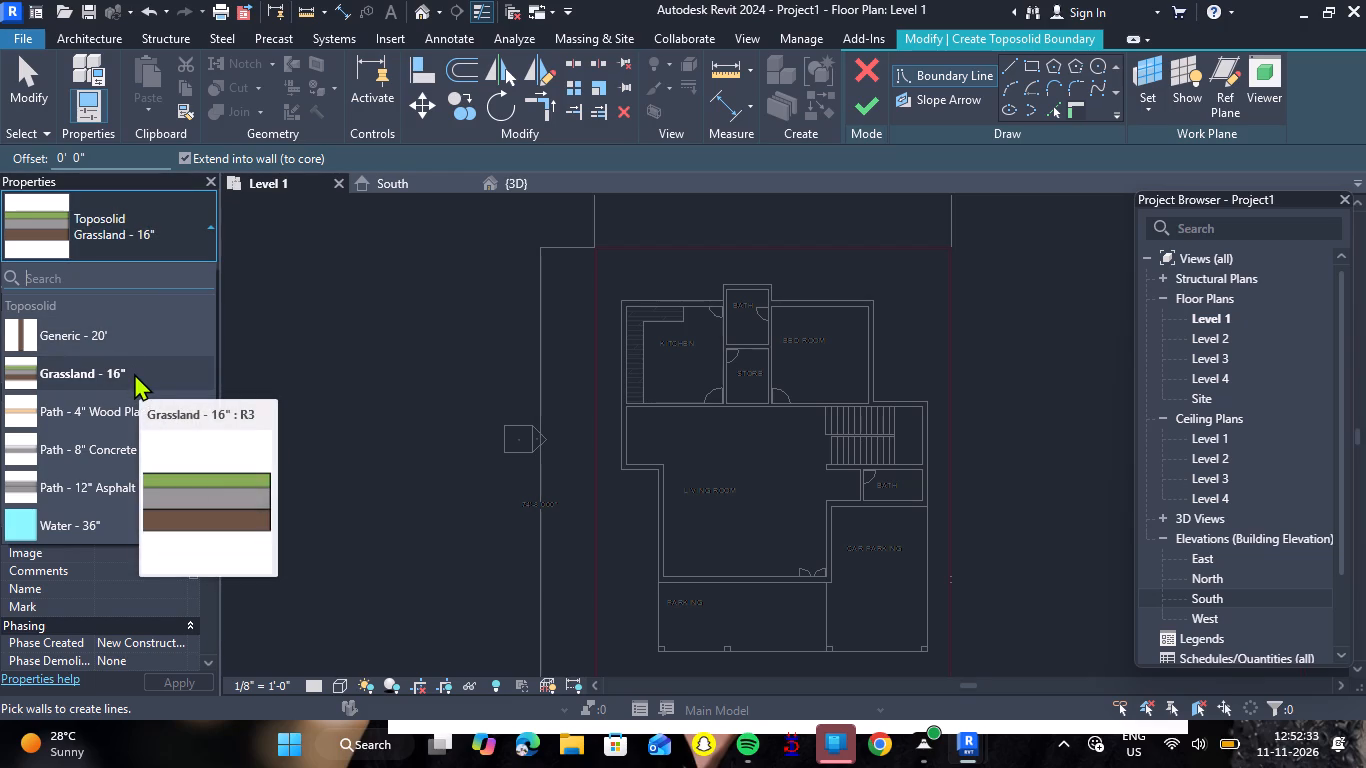
pyautogui.scroll(-1, 134, 373)
pyautogui.scroll(3, 118, 448)
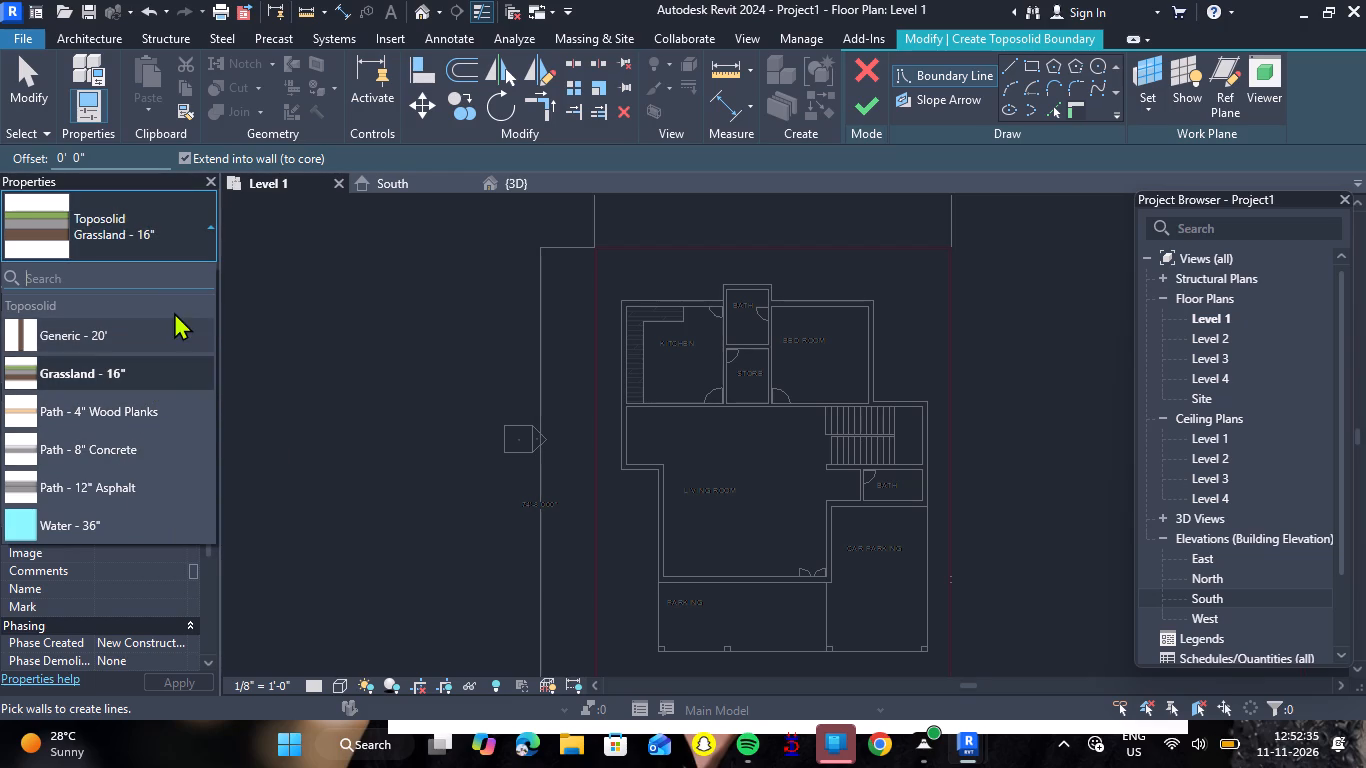
pyautogui.scroll(-3, 174, 312)
pyautogui.scroll(1, 168, 376)
pyautogui.click(290, 276)
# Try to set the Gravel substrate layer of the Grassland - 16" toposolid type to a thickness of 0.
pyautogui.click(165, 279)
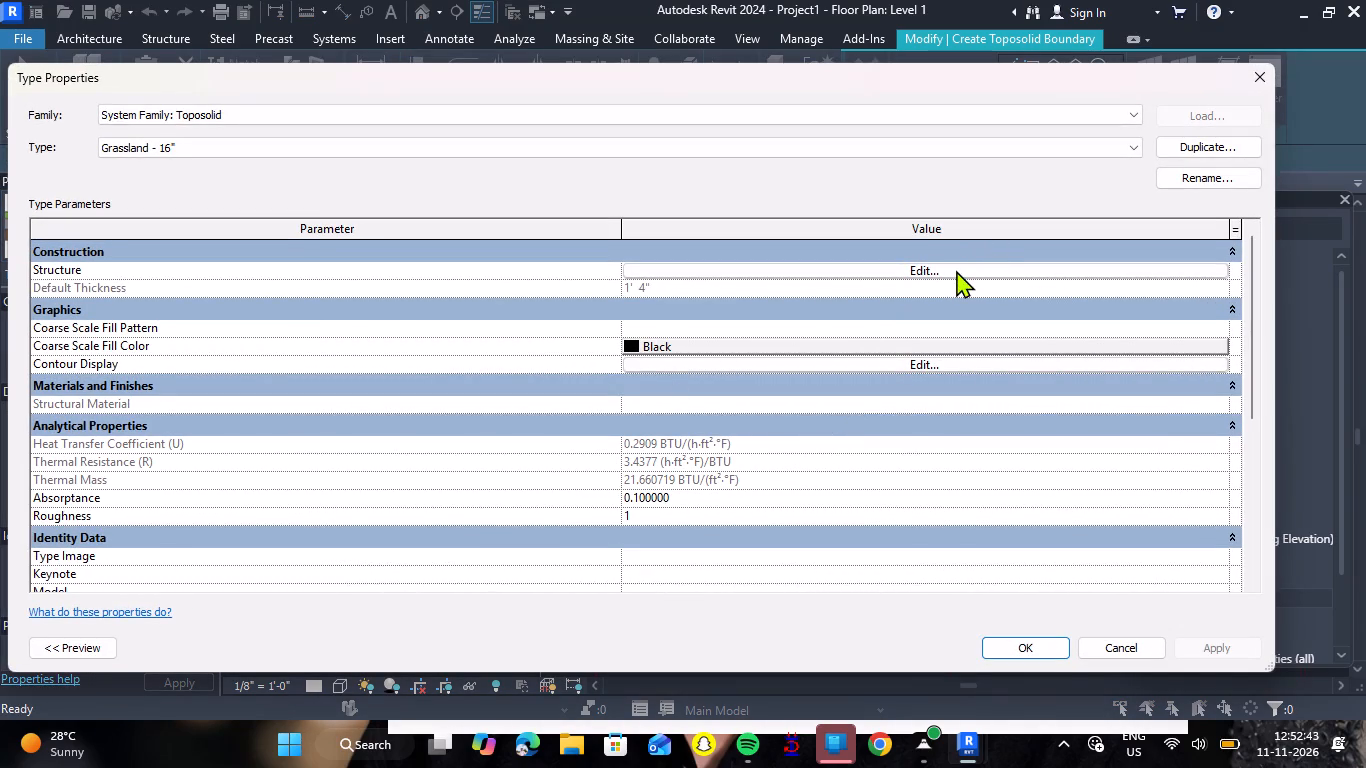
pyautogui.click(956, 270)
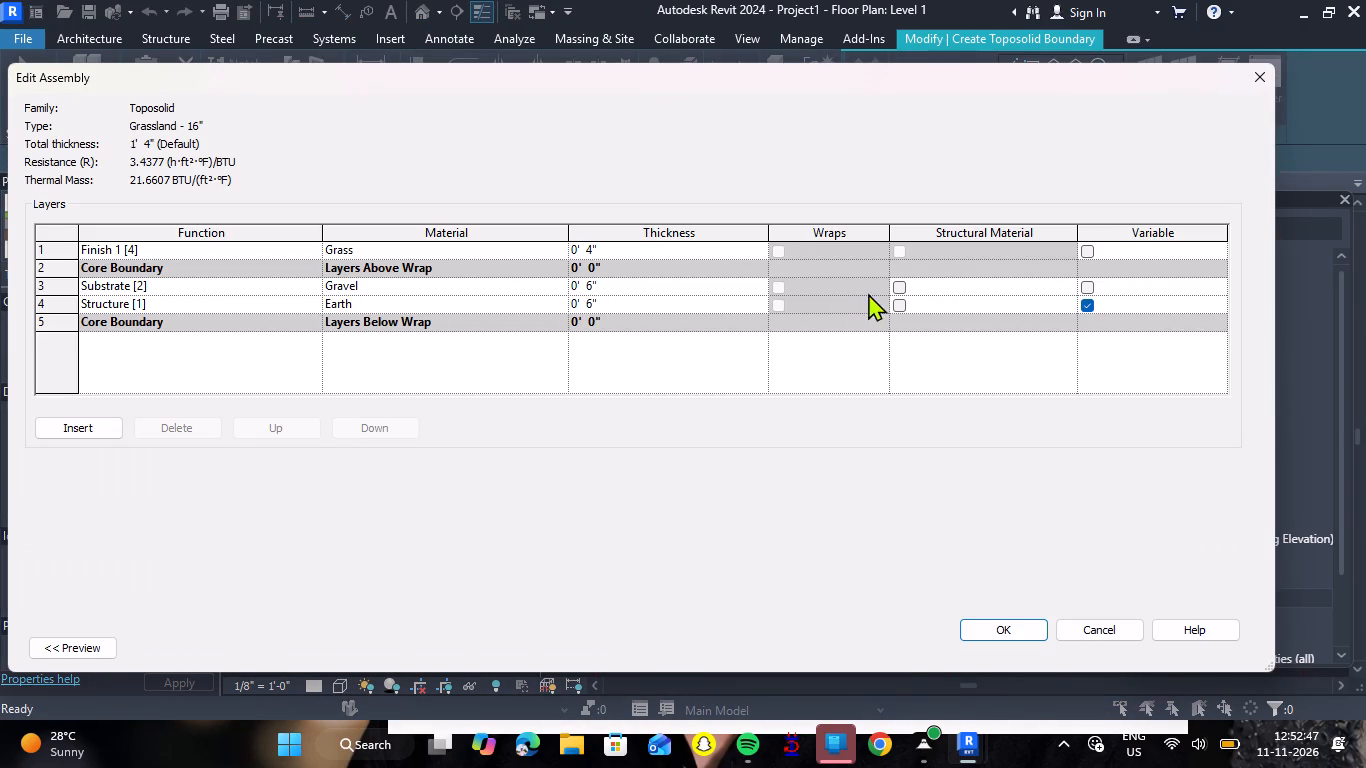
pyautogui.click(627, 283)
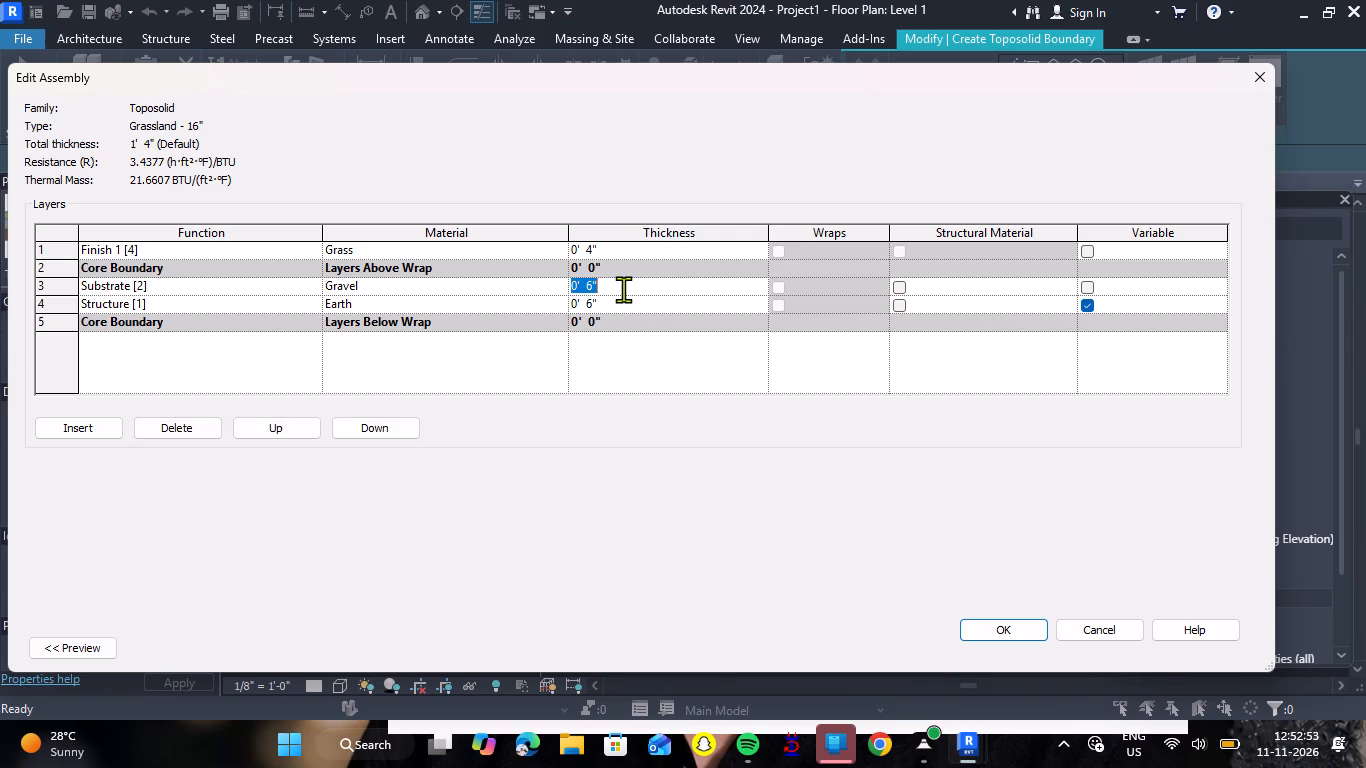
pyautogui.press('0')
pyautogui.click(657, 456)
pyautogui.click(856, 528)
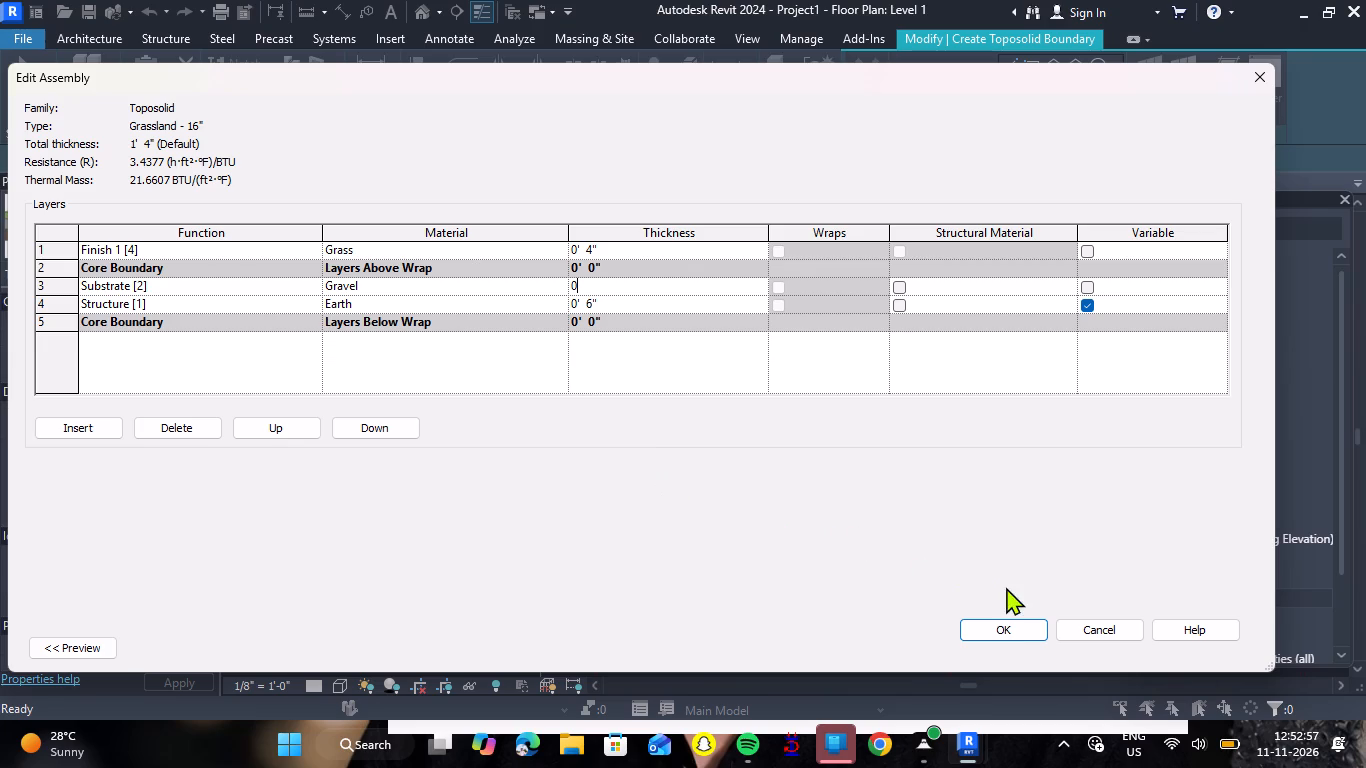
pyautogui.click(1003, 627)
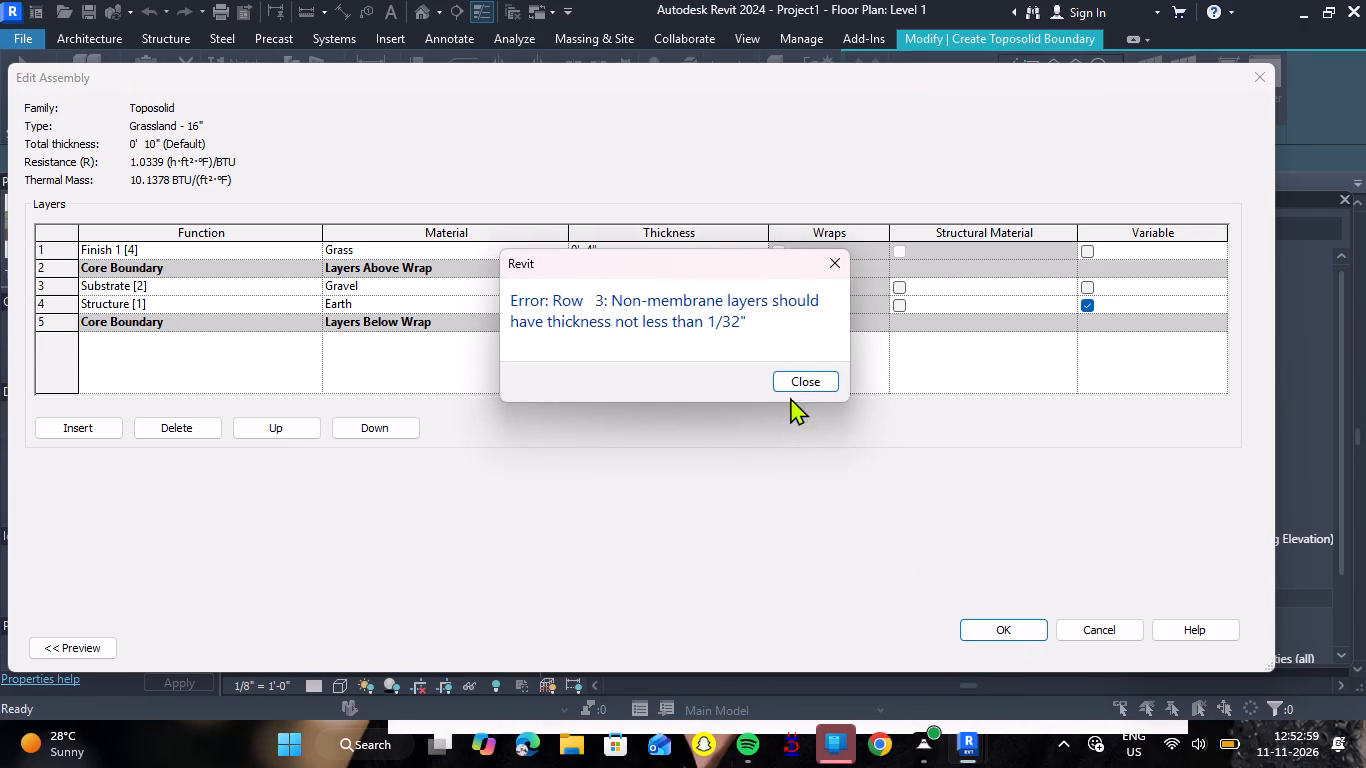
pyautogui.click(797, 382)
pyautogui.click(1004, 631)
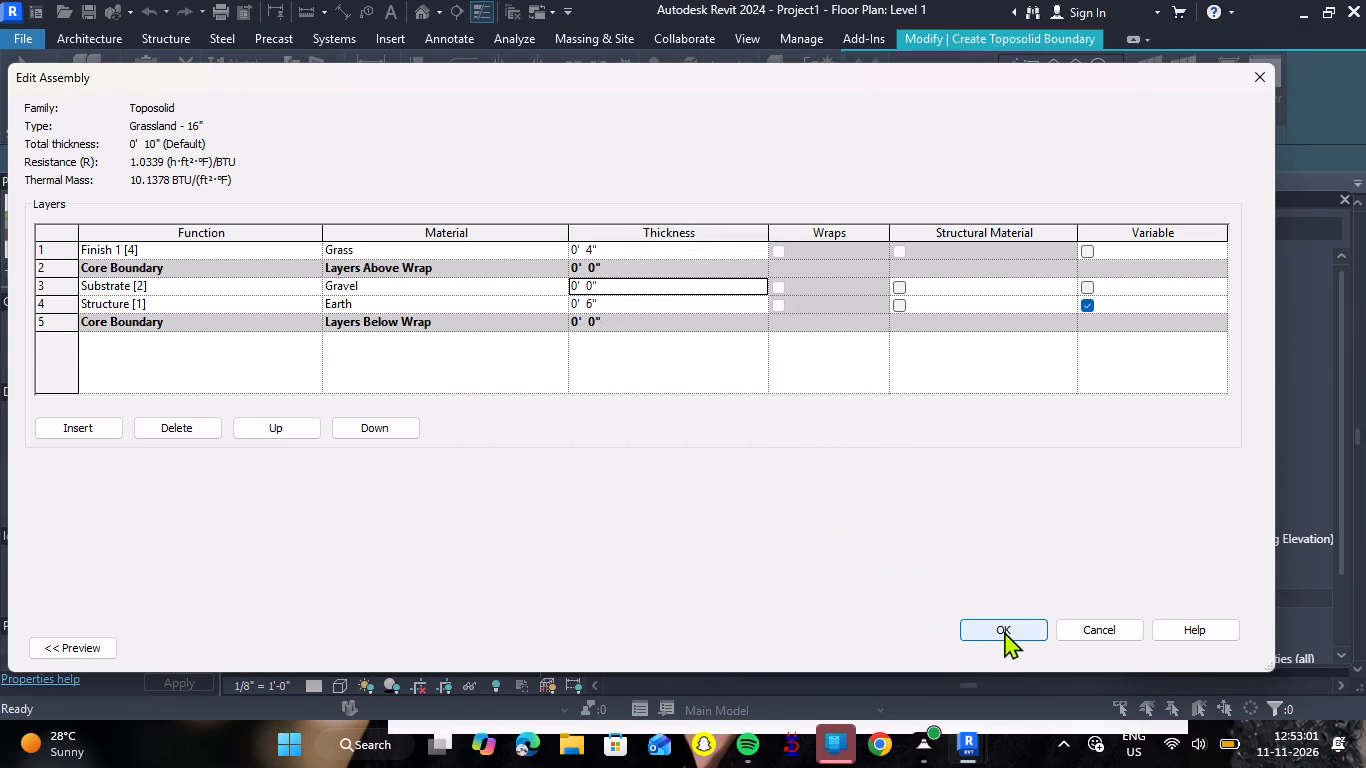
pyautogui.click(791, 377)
# Set the Gravel substrate layer's thickness to 1" in the Grassland - 16" layer structure.
pyautogui.click(651, 290)
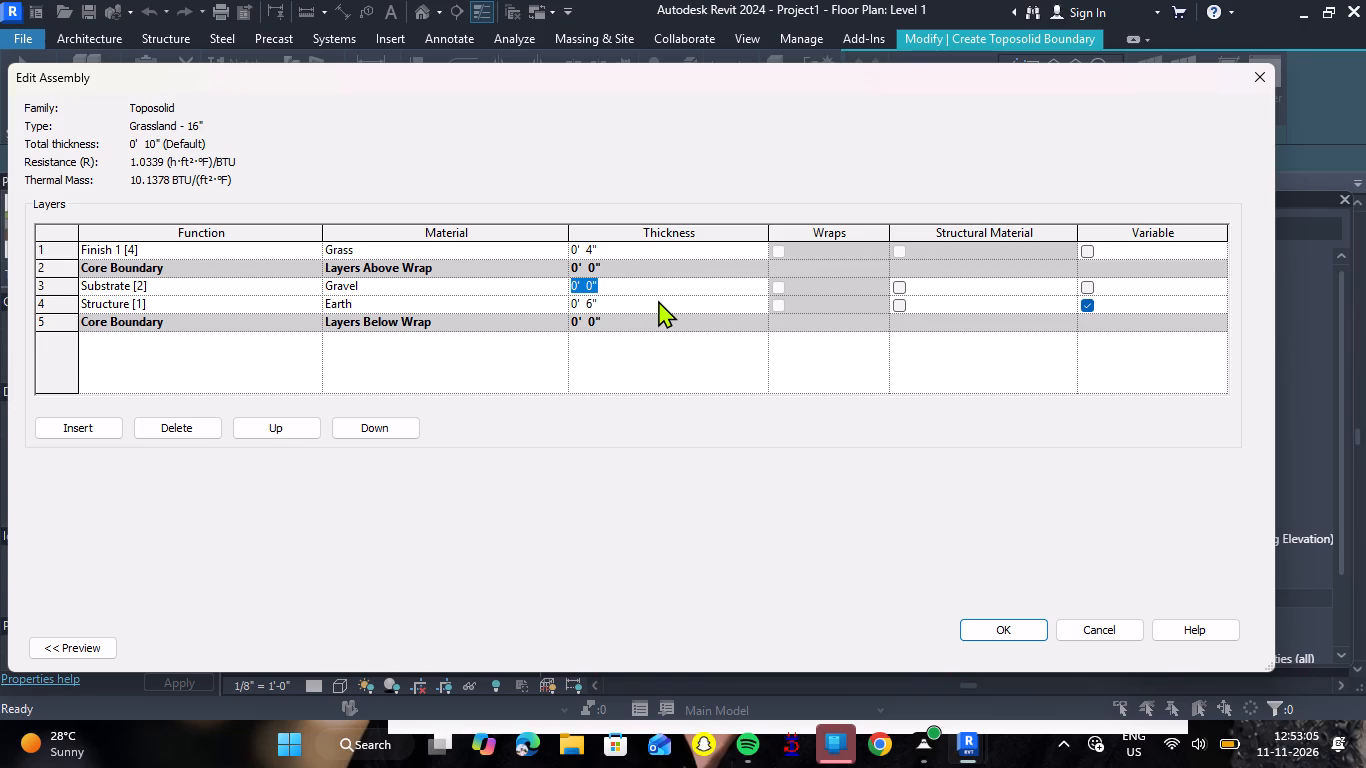
pyautogui.press('1')
pyautogui.hotkey('shift', '"')
pyautogui.press('Return')
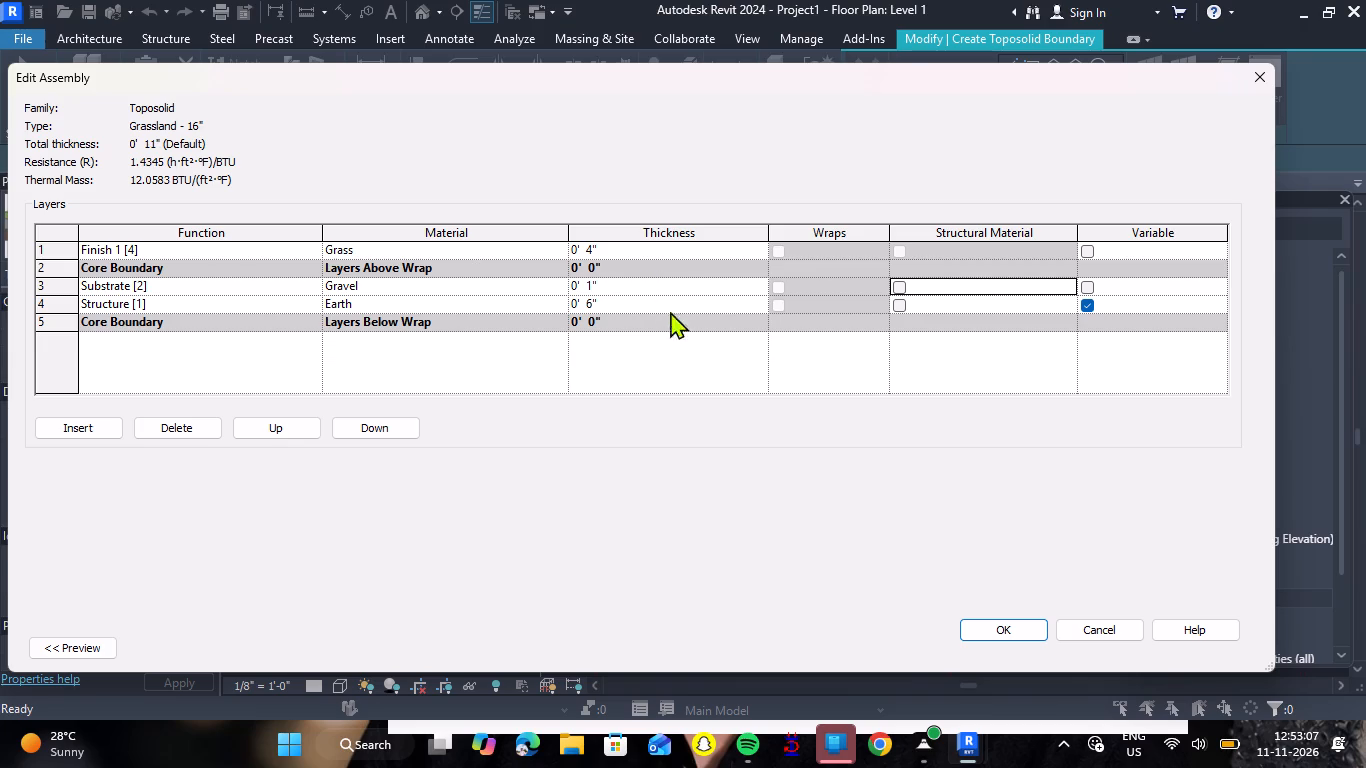
pyautogui.click(989, 617)
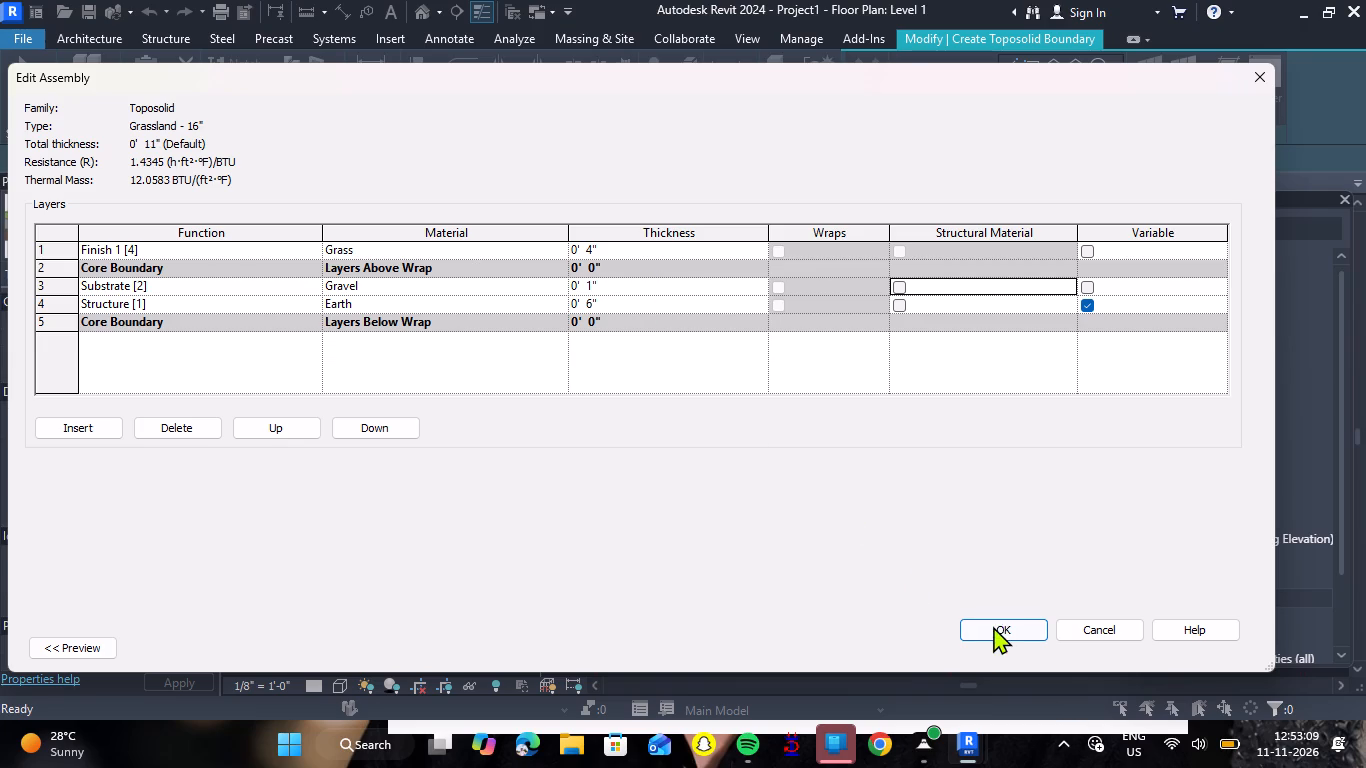
pyautogui.click(993, 626)
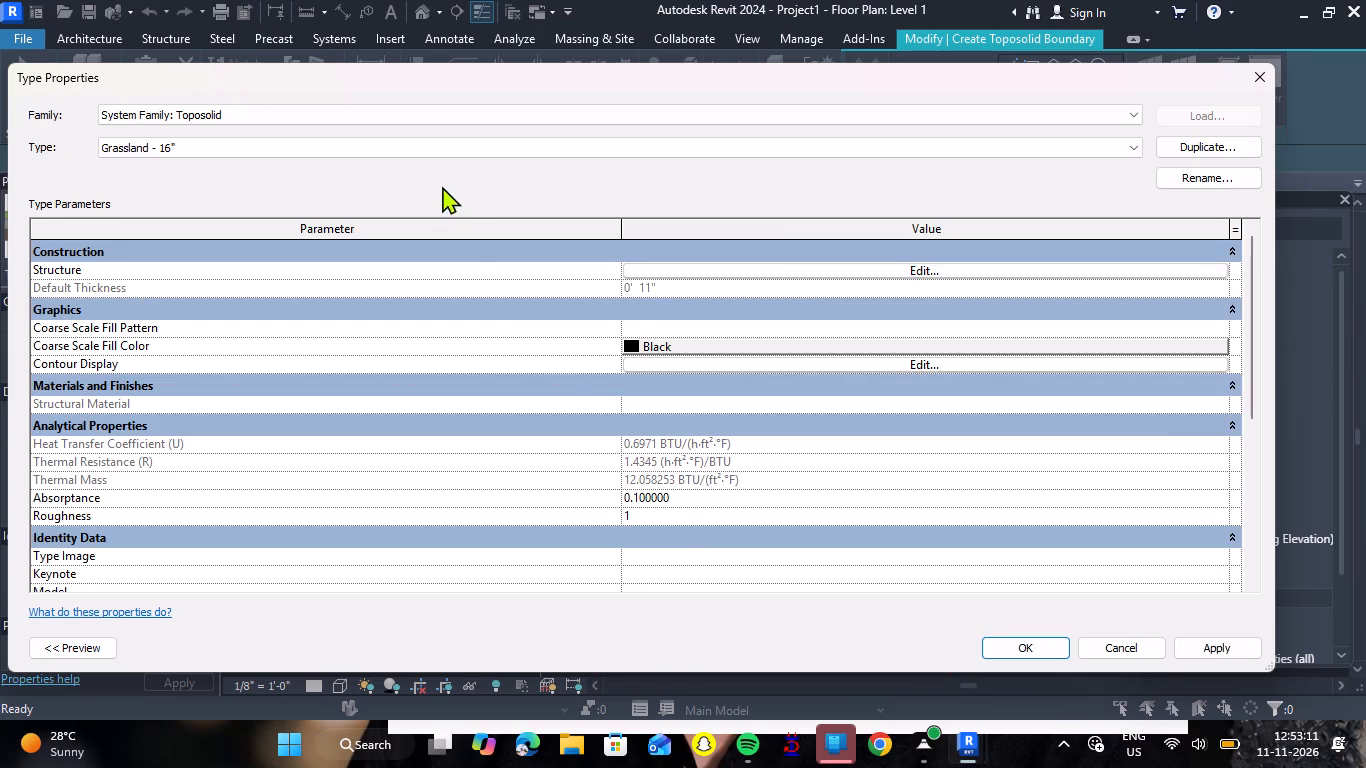
# Duplicate the edited toposolid type under the name Grassland - 12".
pyautogui.click(1176, 155)
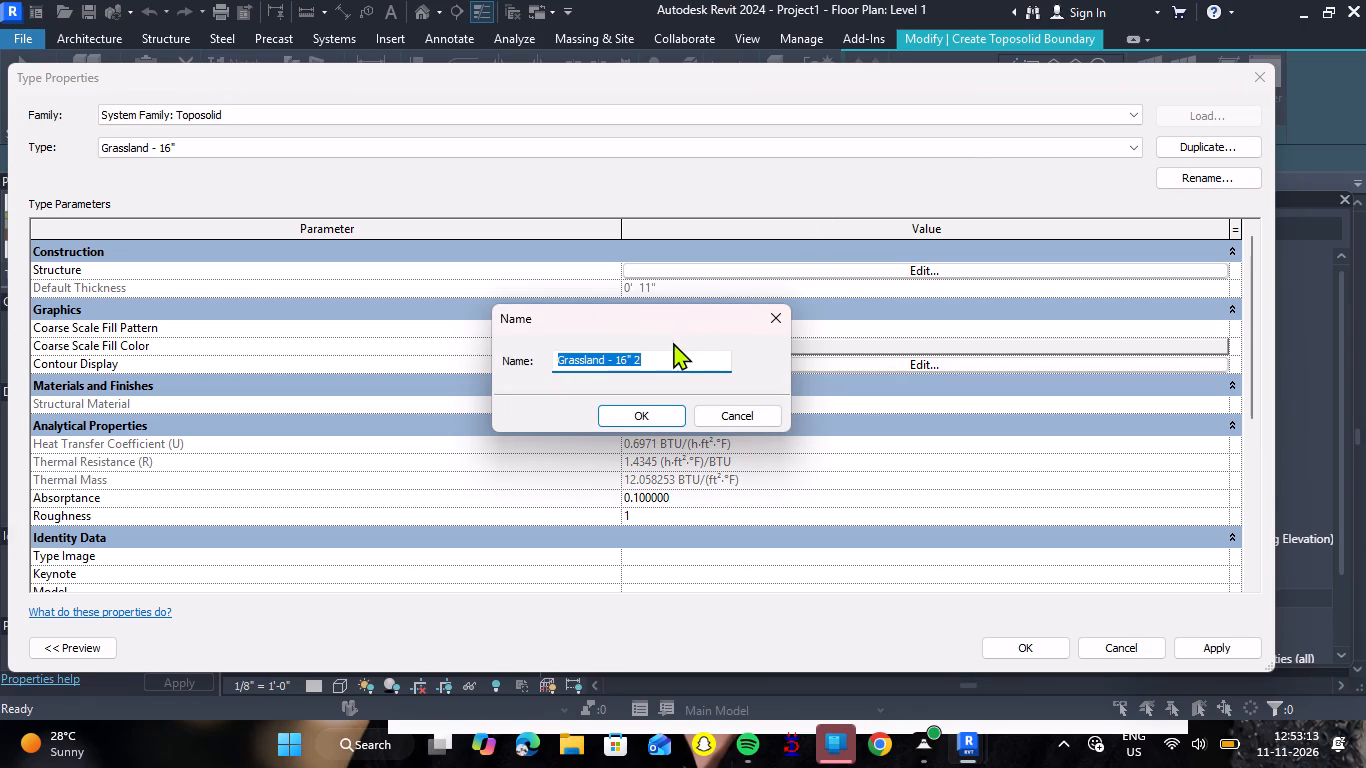
pyautogui.click(673, 356)
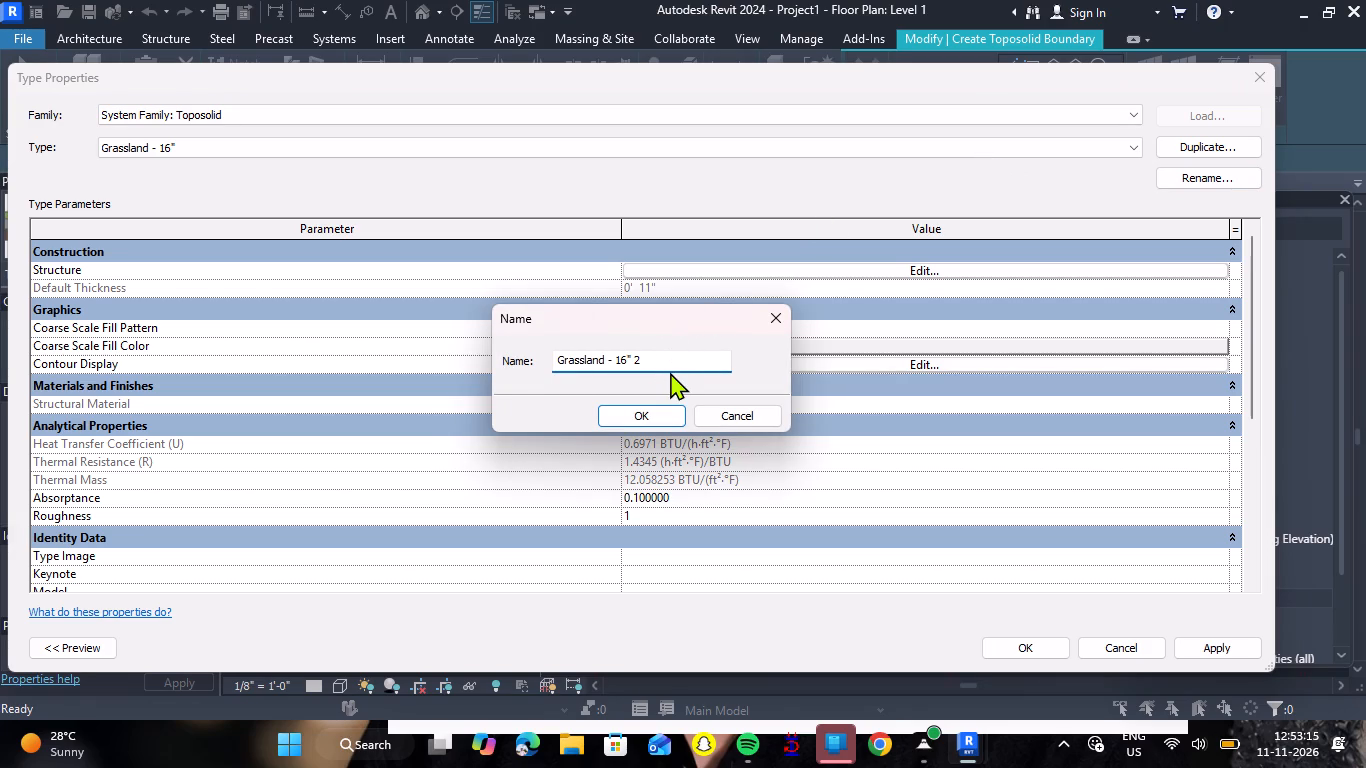
pyautogui.press('BackSpace')
pyautogui.press('BackSpace')
pyautogui.press('BackSpace')
pyautogui.press('BackSpace')
pyautogui.press('BackSpace')
pyautogui.write('12"')
pyautogui.press('Return')
pyautogui.scroll(-3, 734, 285)
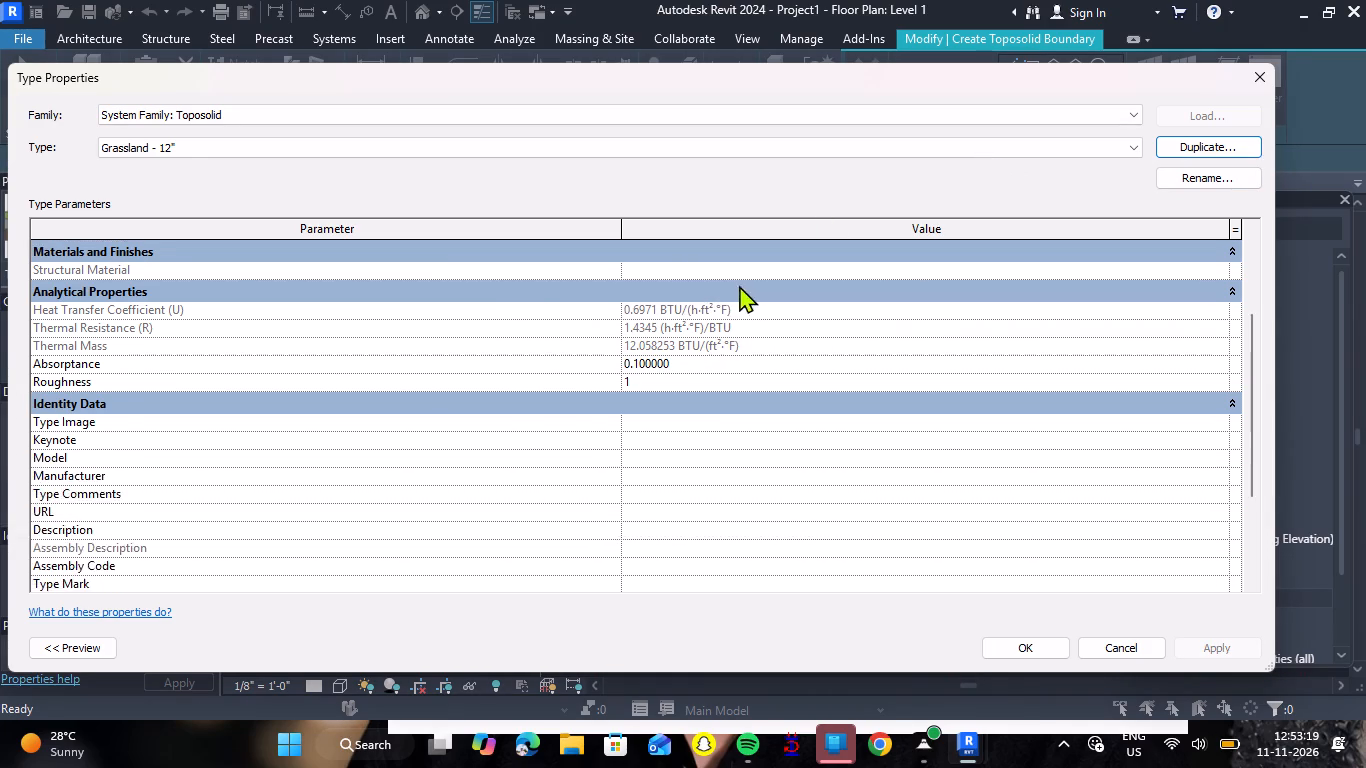
pyautogui.scroll(-3, 743, 292)
pyautogui.scroll(4, 743, 303)
pyautogui.scroll(-5, 741, 318)
pyautogui.scroll(7, 738, 325)
pyautogui.scroll(-8, 738, 325)
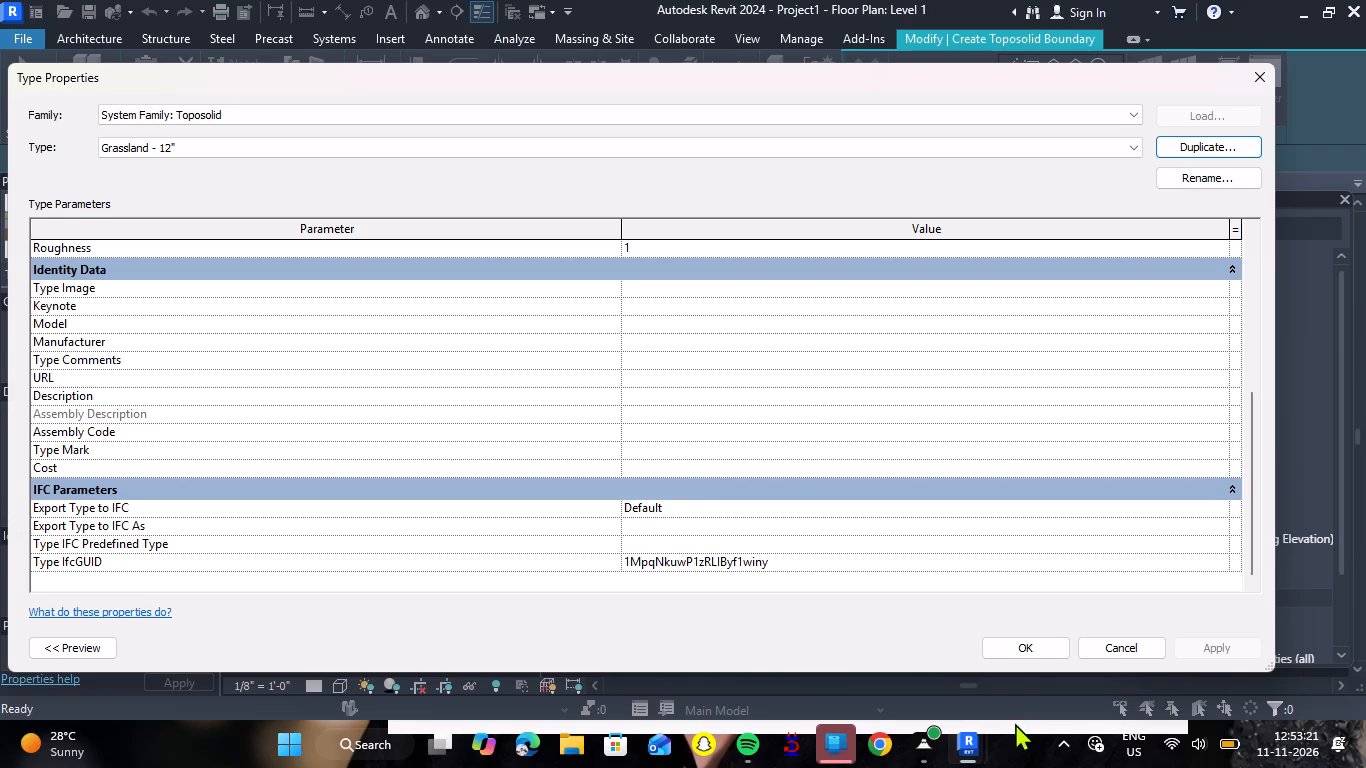
pyautogui.scroll(6, 828, 493)
pyautogui.scroll(-7, 830, 486)
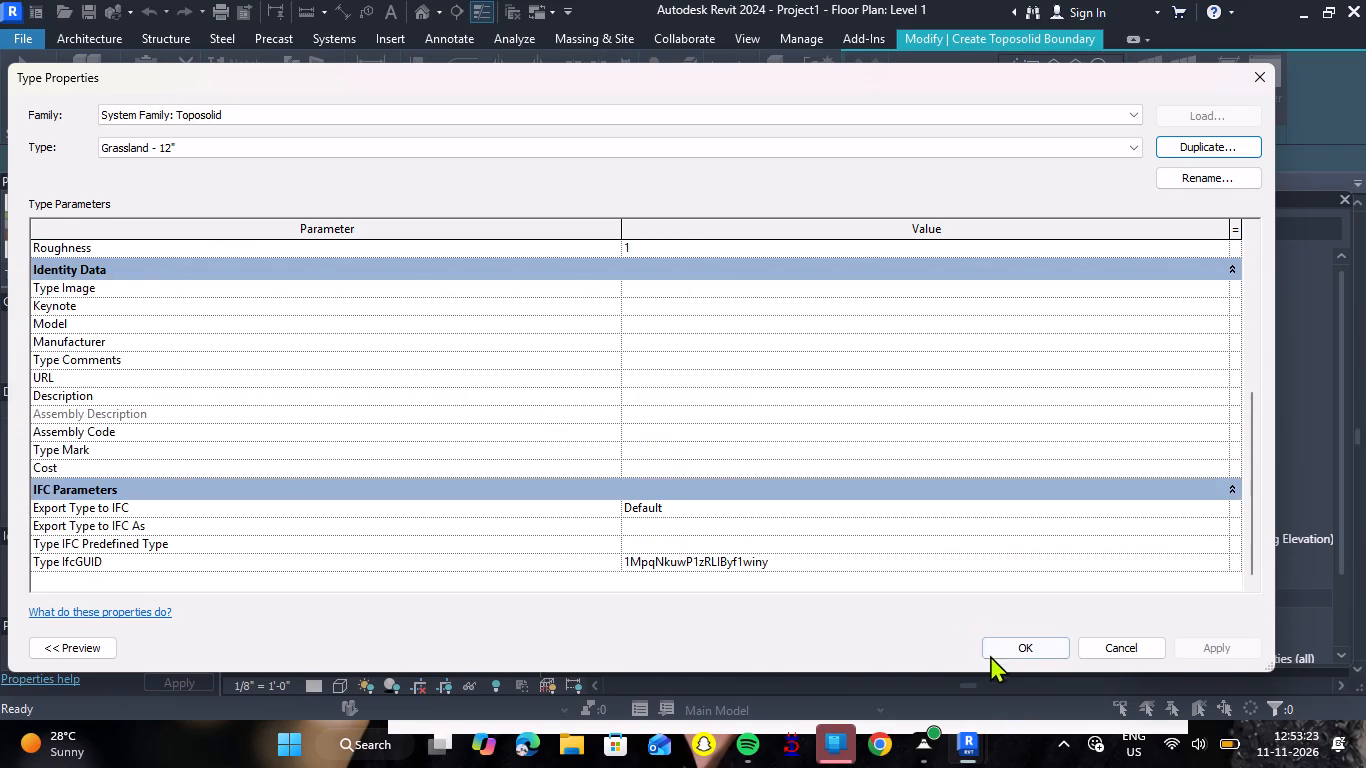
pyautogui.click(999, 644)
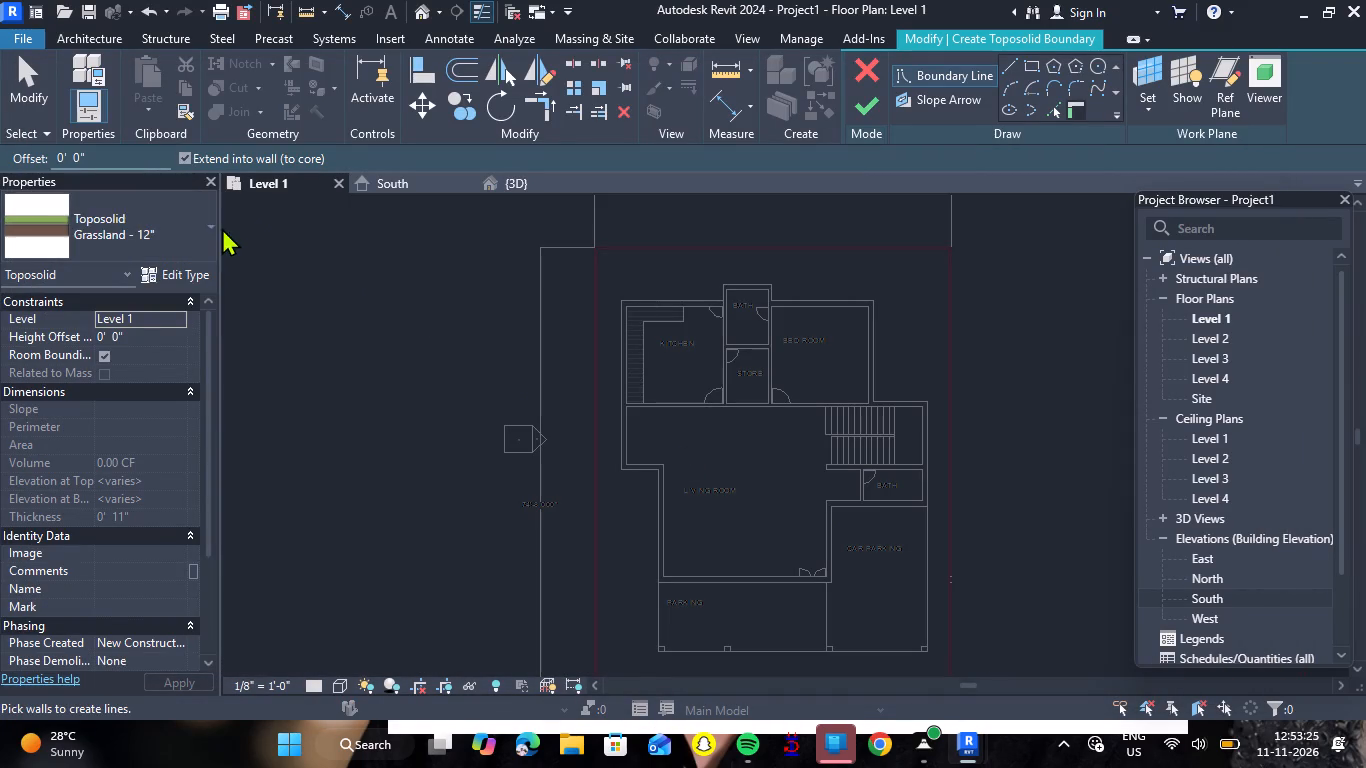
# With the Grassland - 12" type, pick the DWG plot outline as toposolid boundary: both sides, the rear line and both front segments.
pyautogui.click(209, 230)
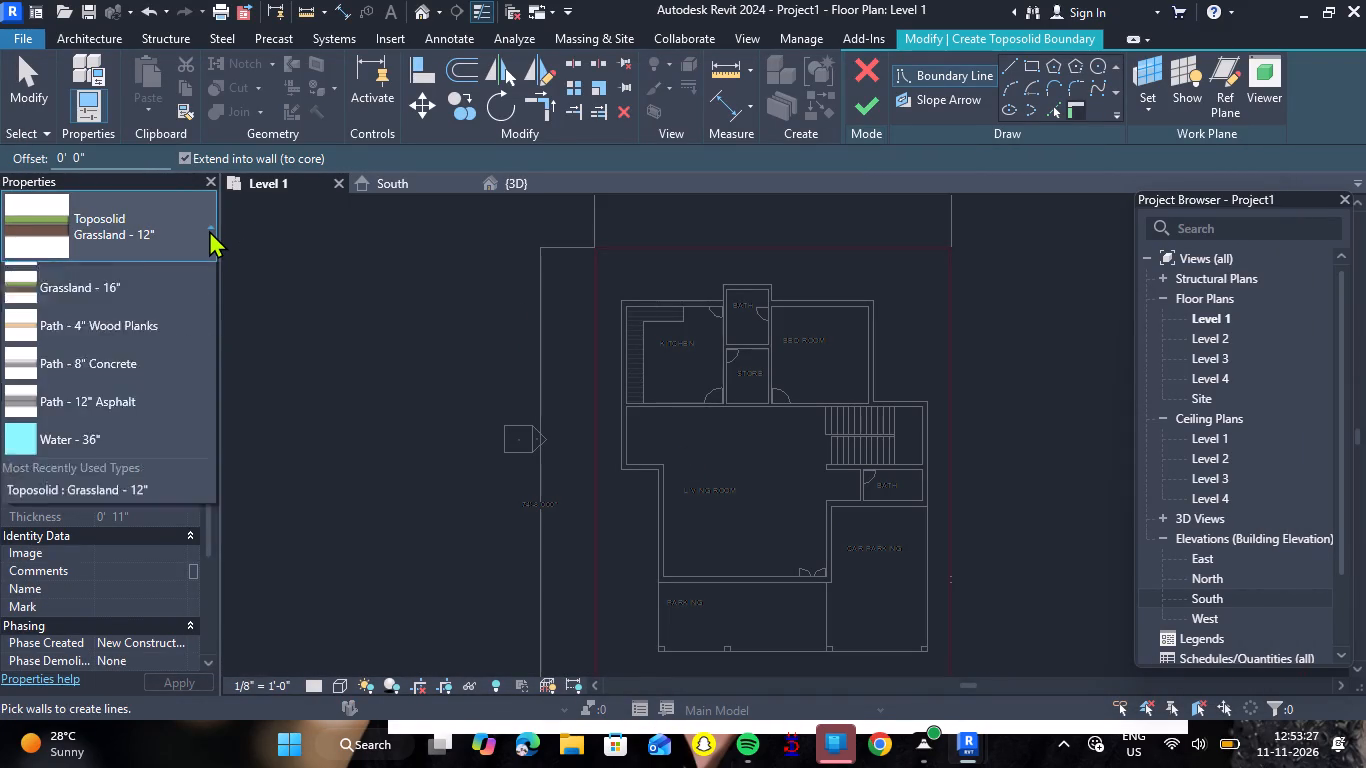
pyautogui.scroll(2, 99, 426)
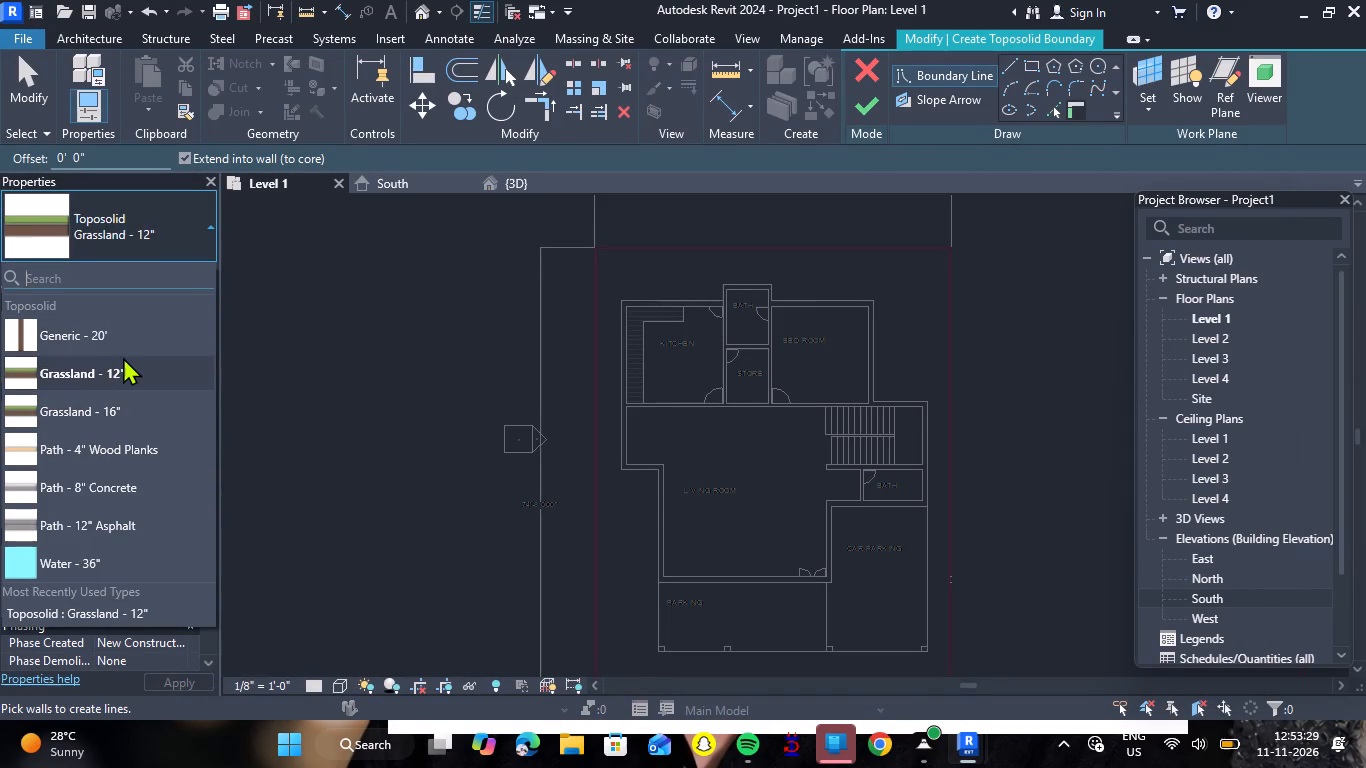
pyautogui.scroll(-4, 130, 405)
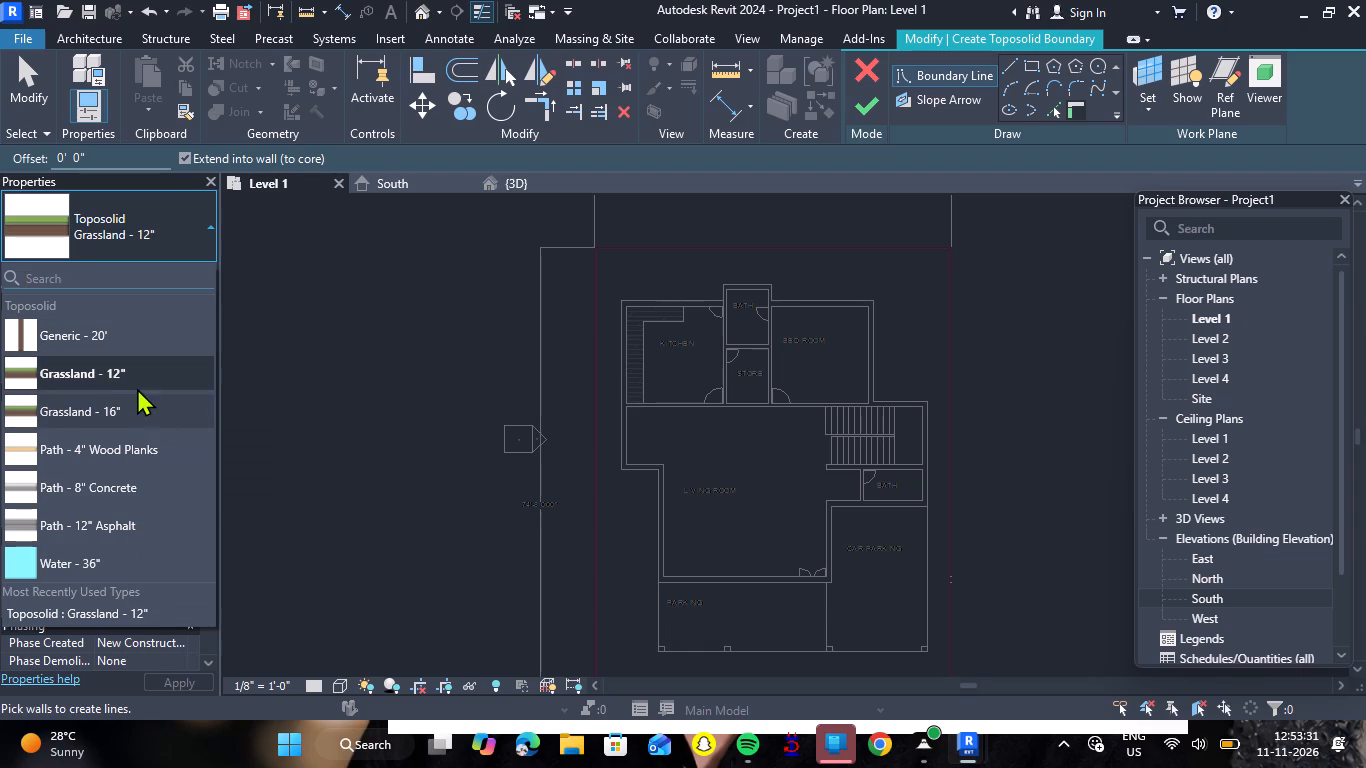
pyautogui.click(142, 380)
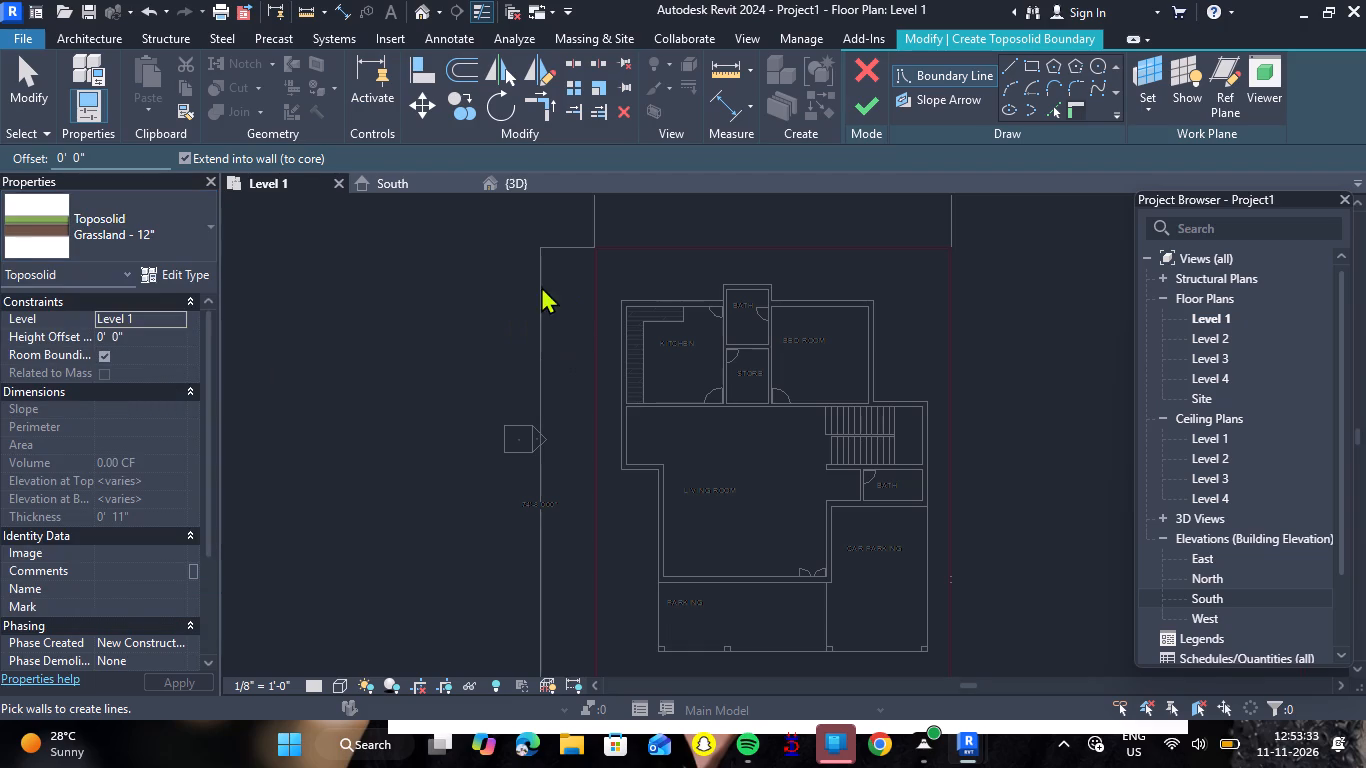
pyautogui.click(1047, 113)
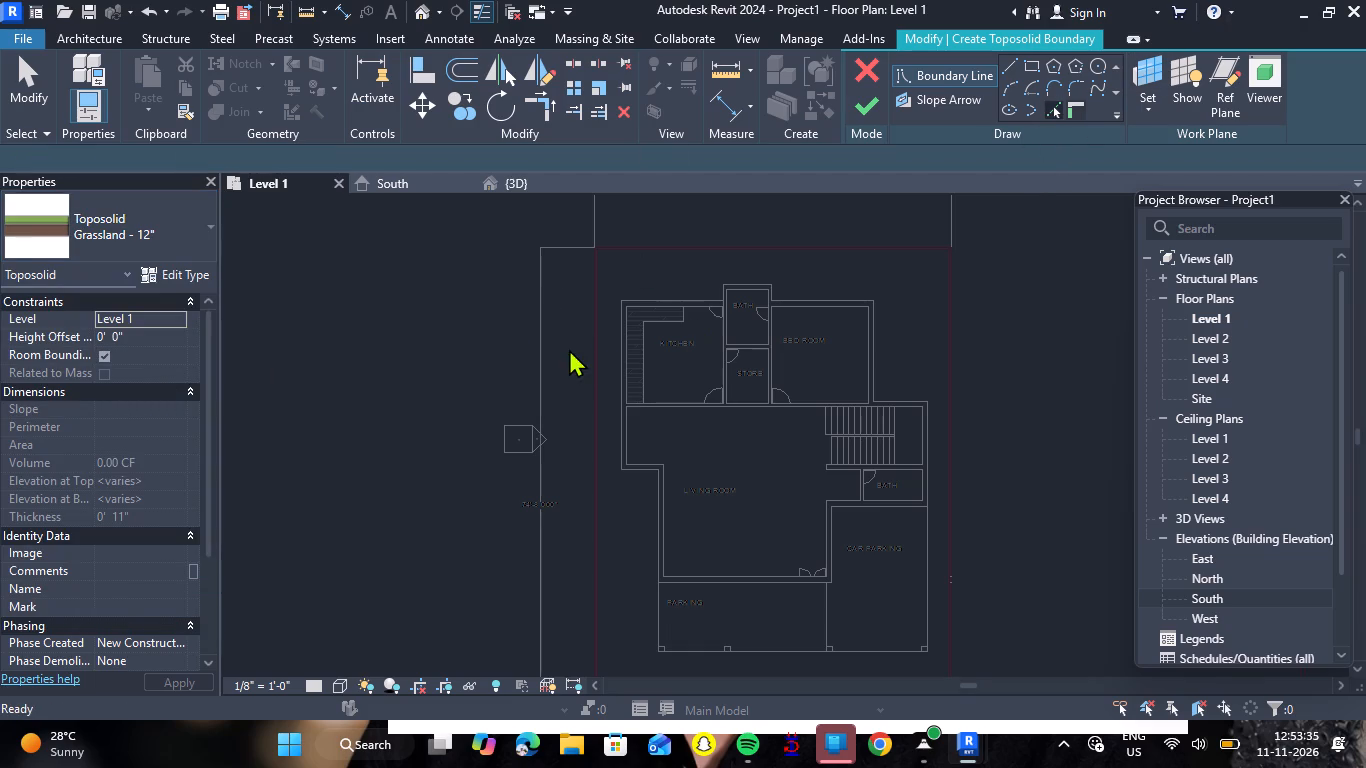
pyautogui.click(590, 374)
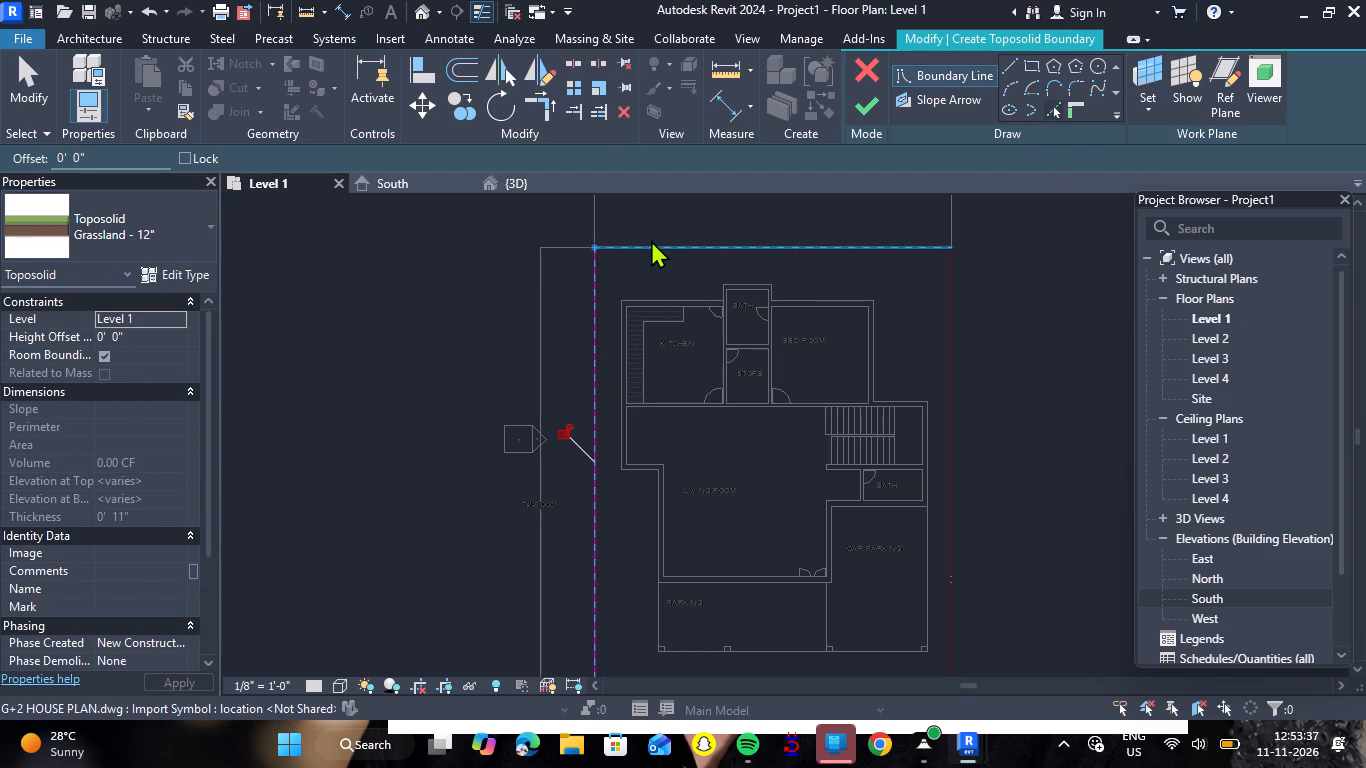
pyautogui.click(651, 240)
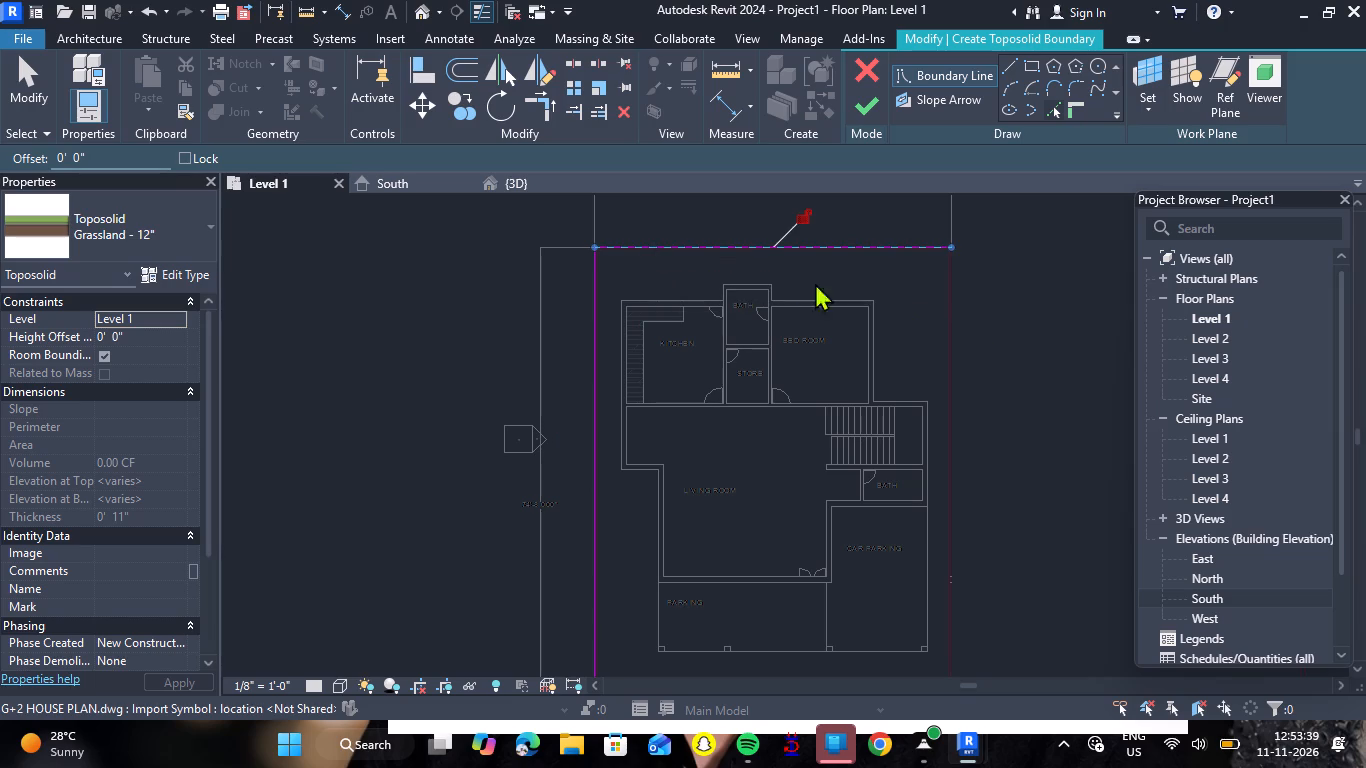
pyautogui.click(957, 322)
pyautogui.scroll(-4, 956, 289)
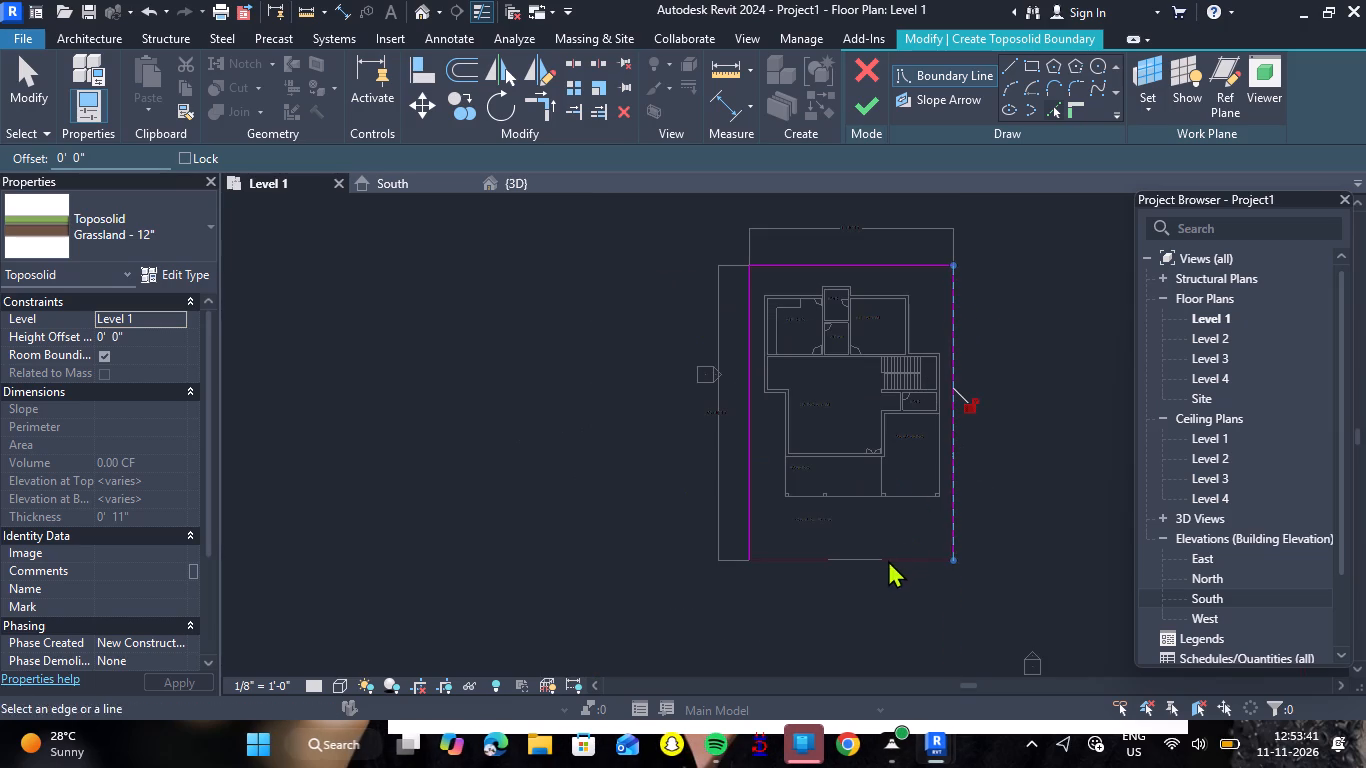
pyautogui.scroll(13, 903, 563)
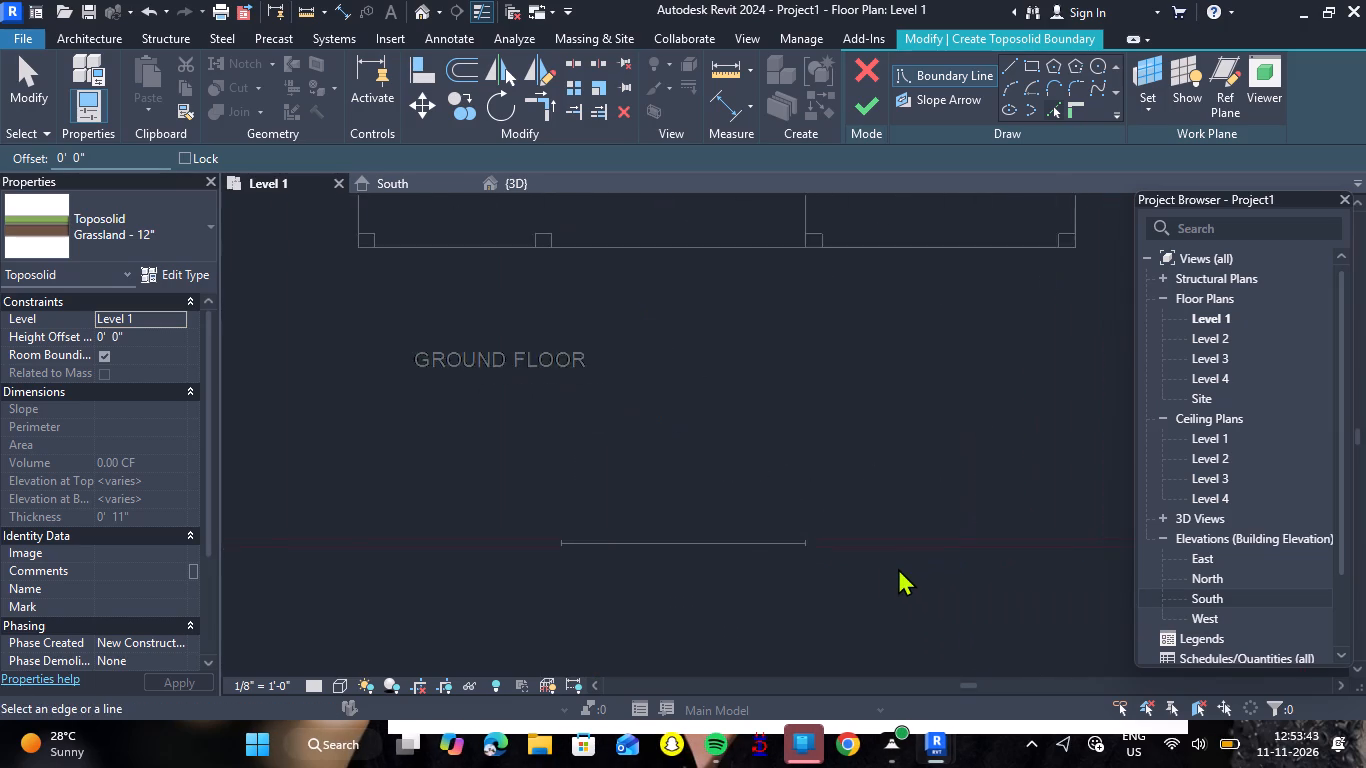
pyautogui.click(882, 546)
pyautogui.click(338, 546)
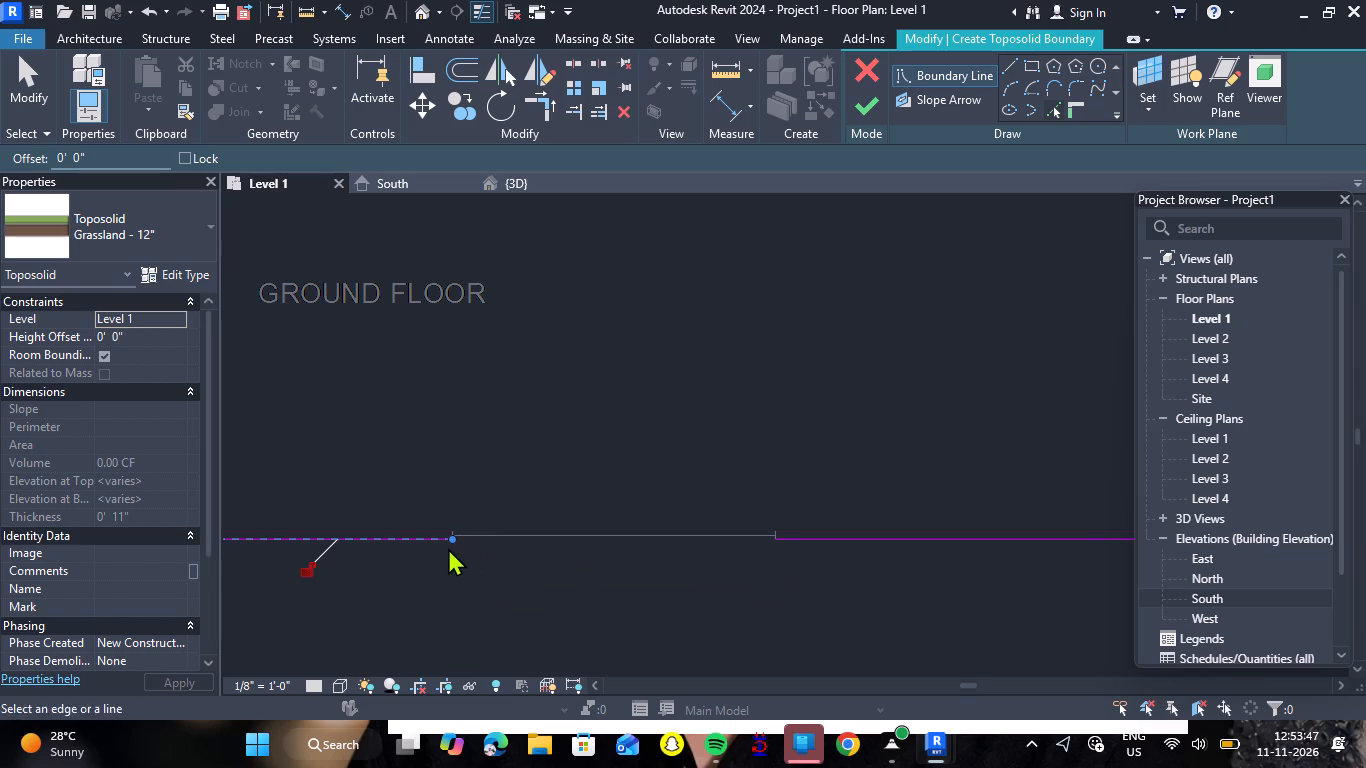
# Bridge the gap in the plot's front boundary with a straight line about 13' long and finish the toposolid sketch.
pyautogui.scroll(3, 445, 552)
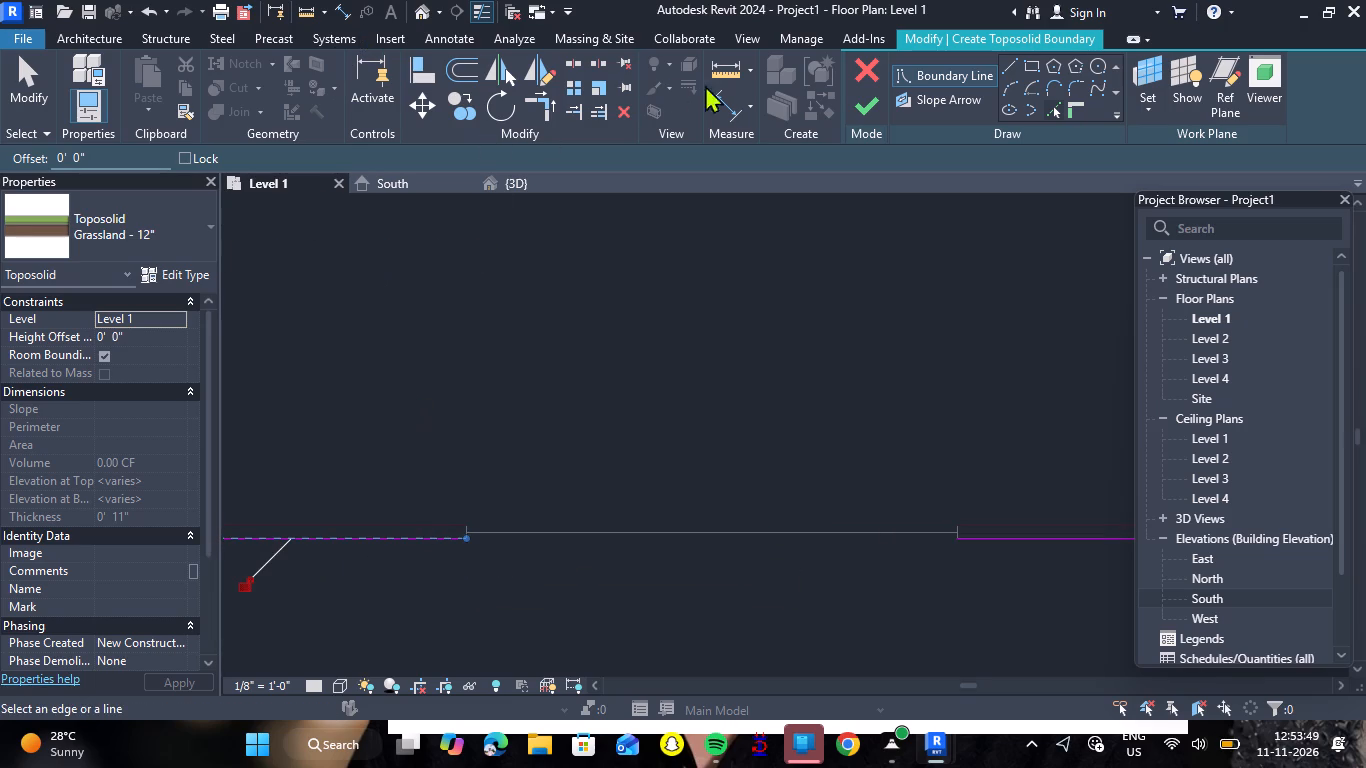
pyautogui.click(1009, 65)
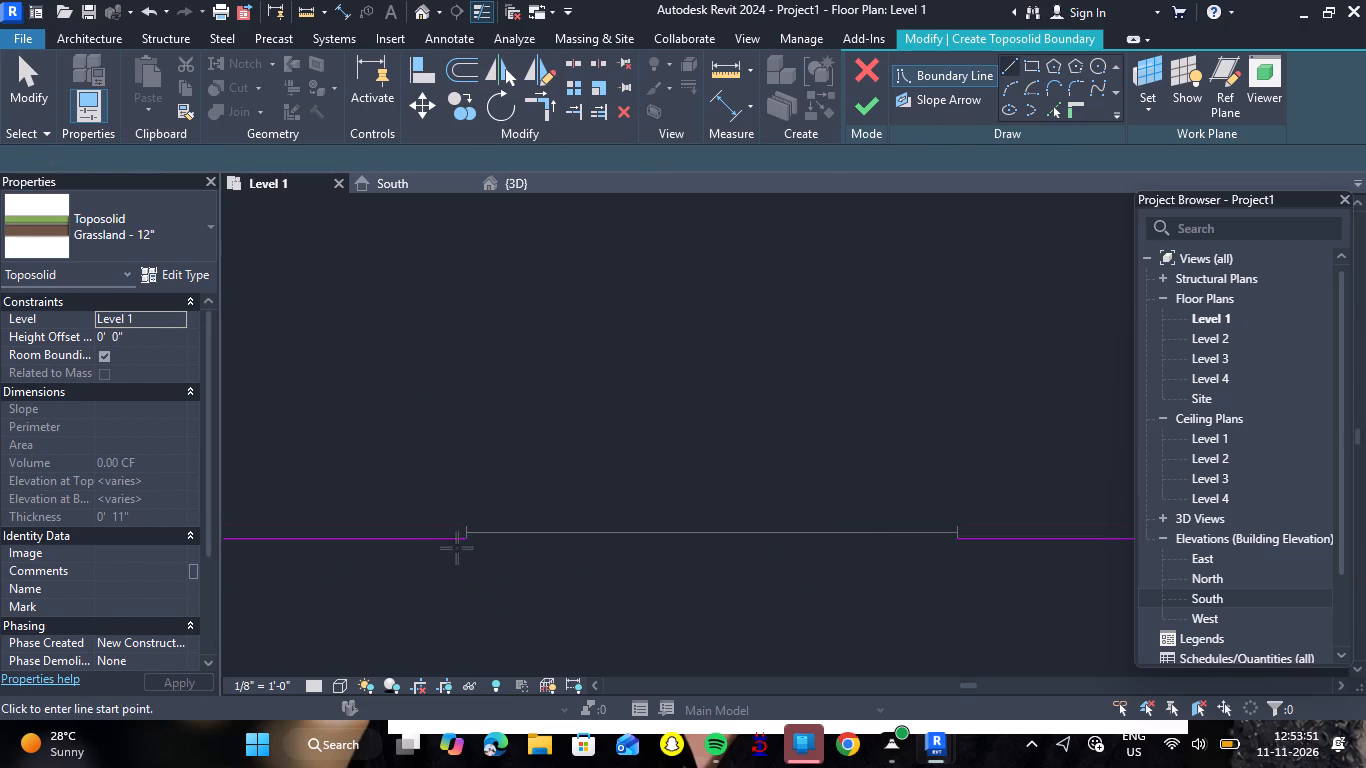
pyautogui.click(462, 542)
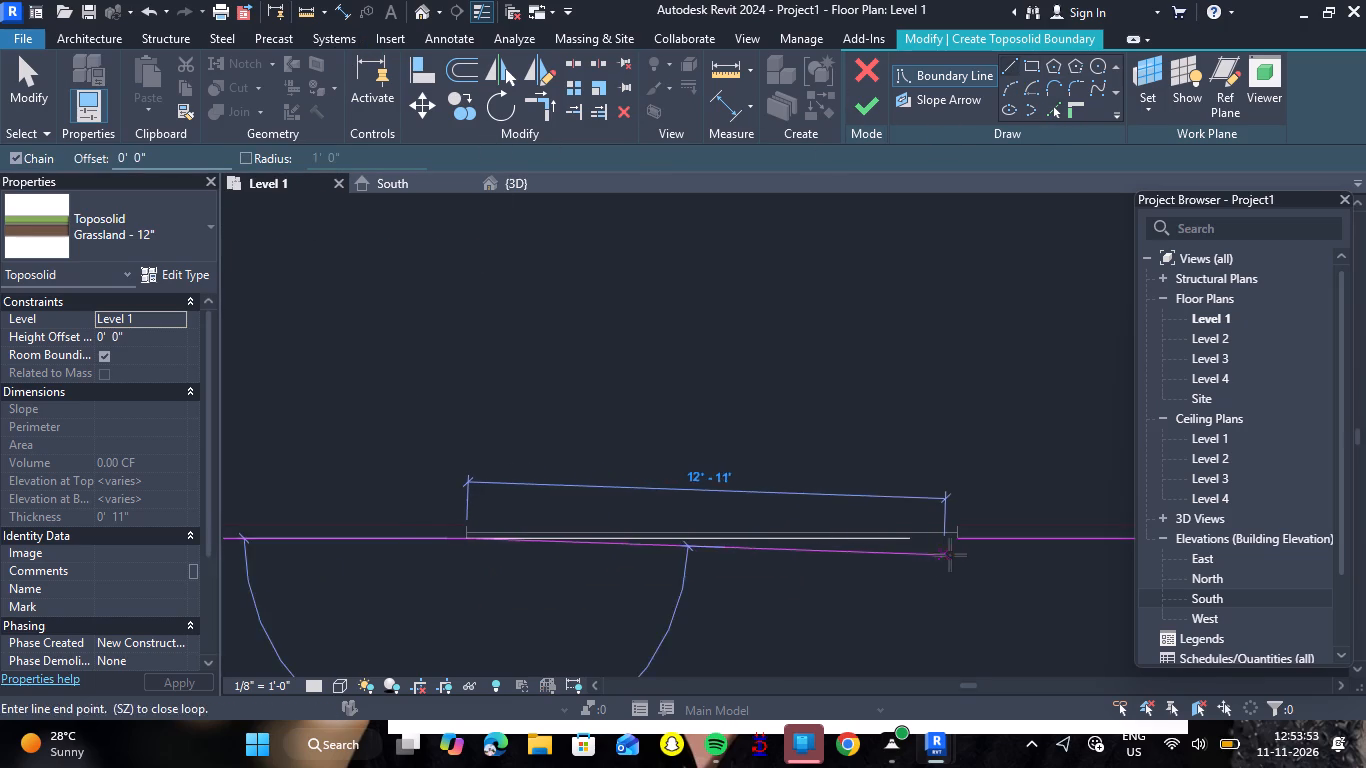
pyautogui.click(962, 538)
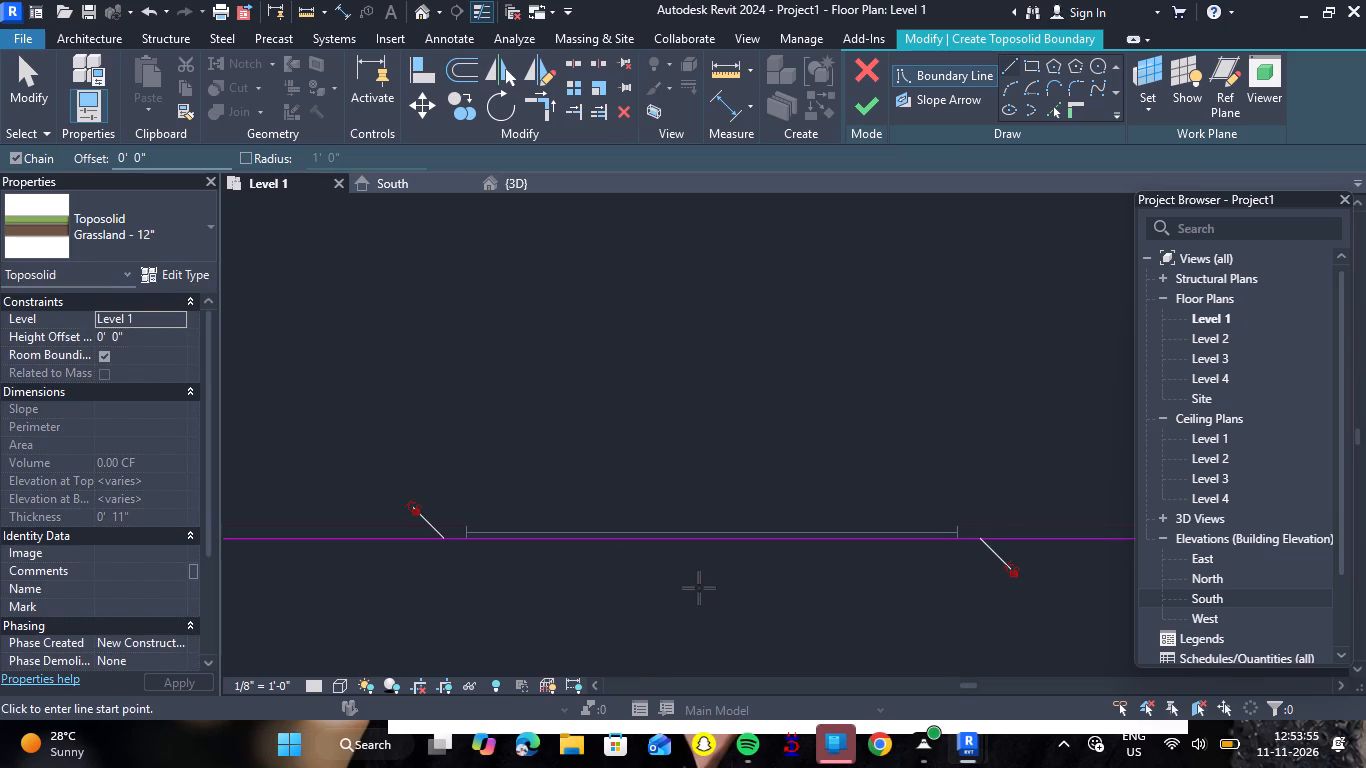
pyautogui.press('Escape')
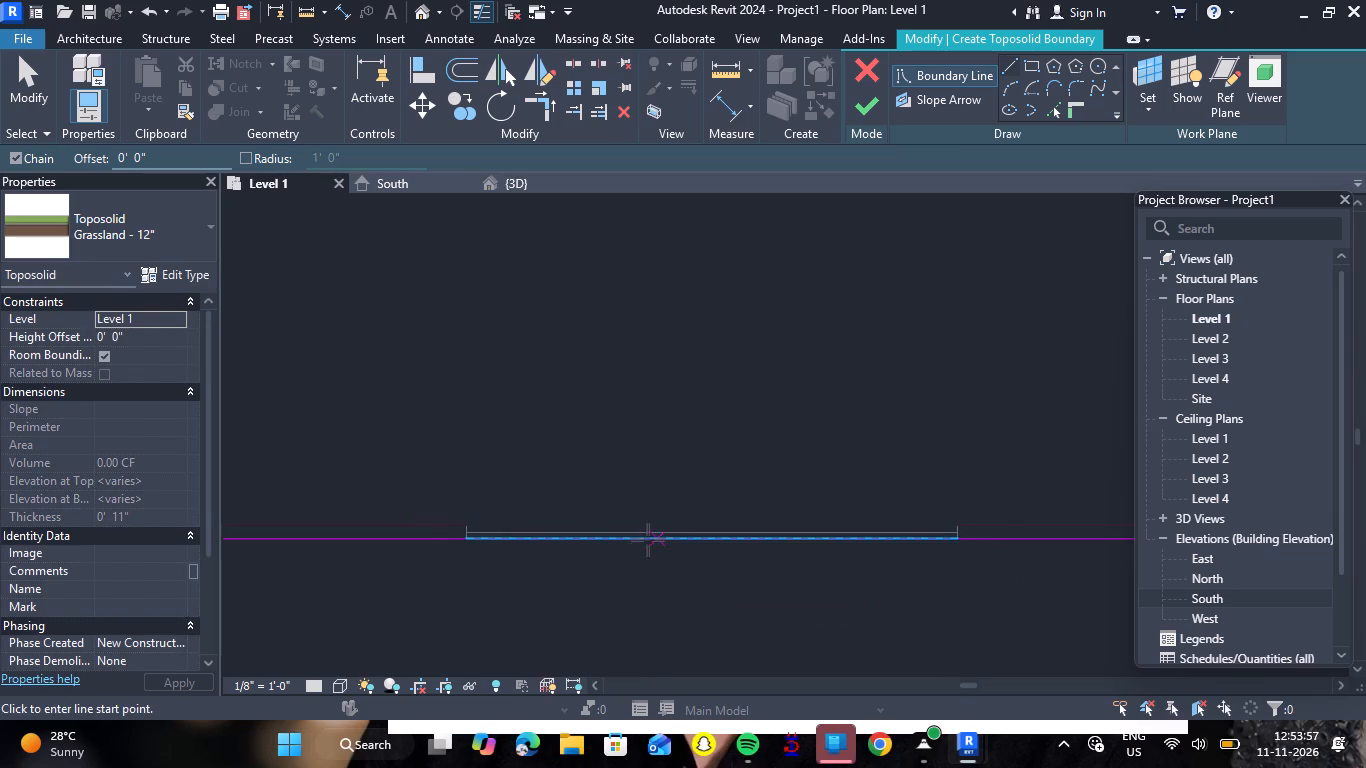
pyautogui.scroll(-9, 647, 540)
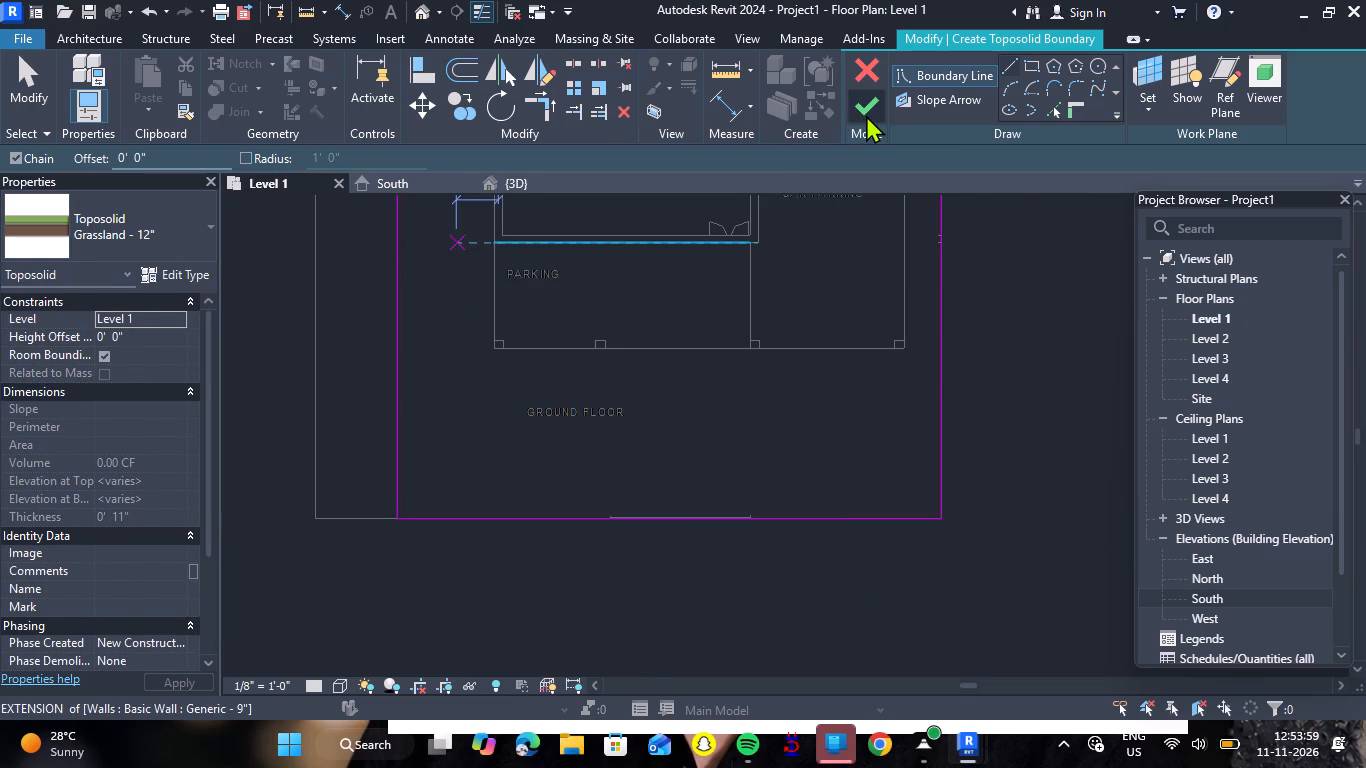
pyautogui.click(866, 115)
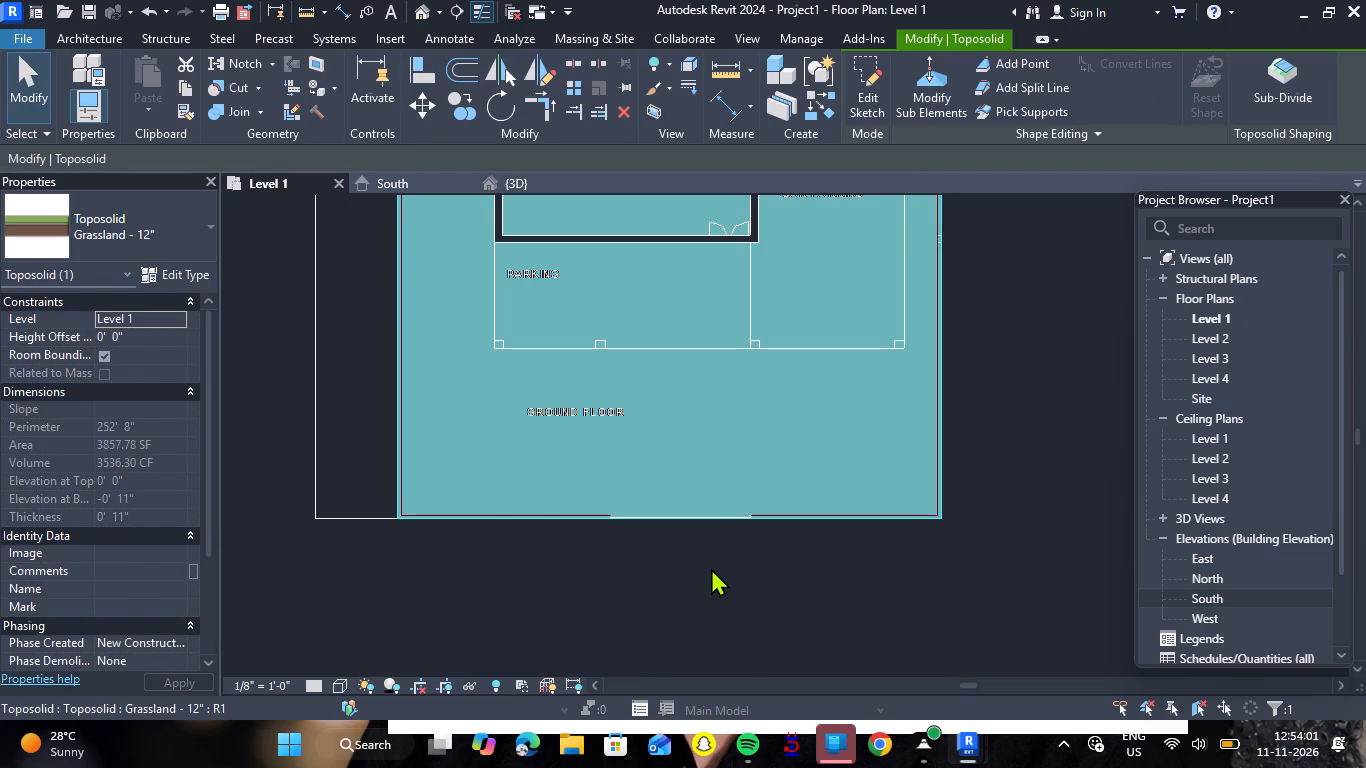
# Inspect the new toposolid beneath the ground-floor walls in the 3D view, including its front corner and exposed edge.
pyautogui.click(711, 568)
pyautogui.click(402, 177)
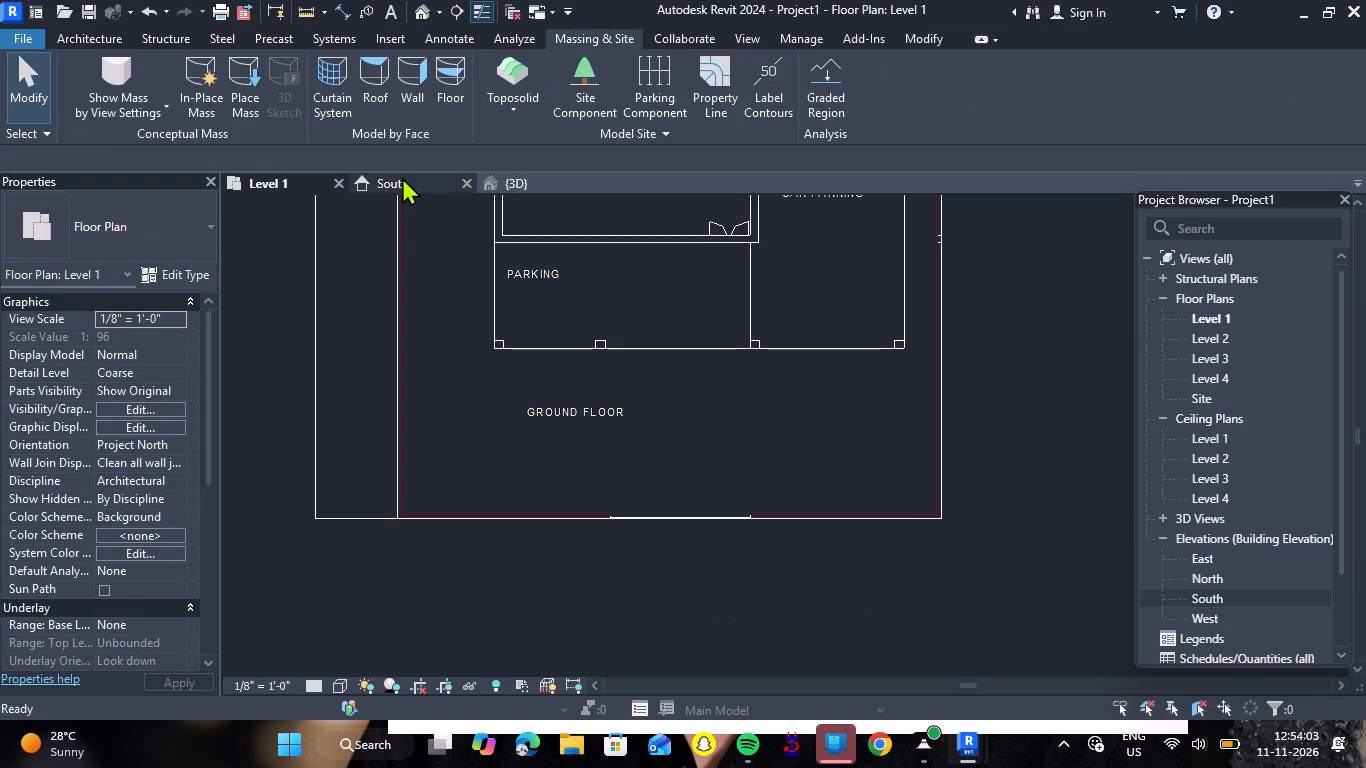
pyautogui.click(511, 184)
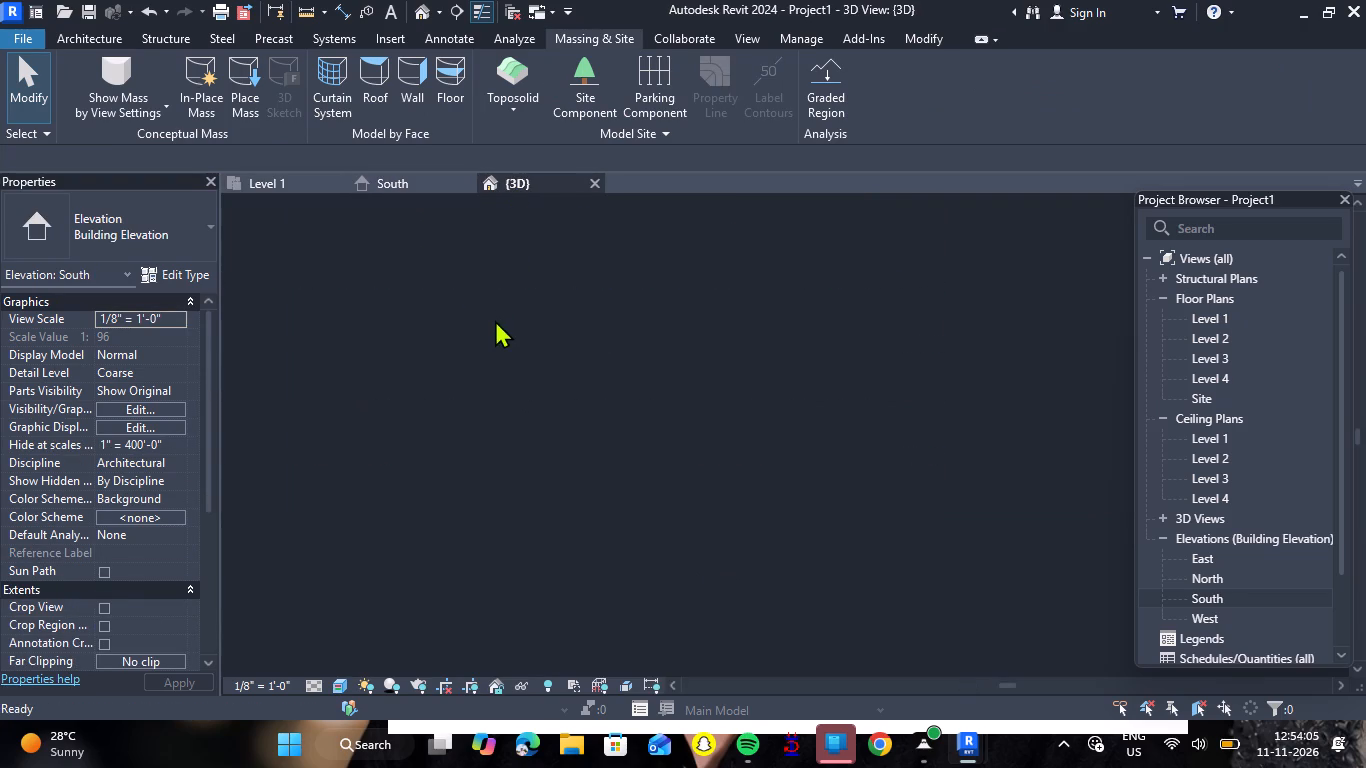
pyautogui.scroll(-1, 487, 323)
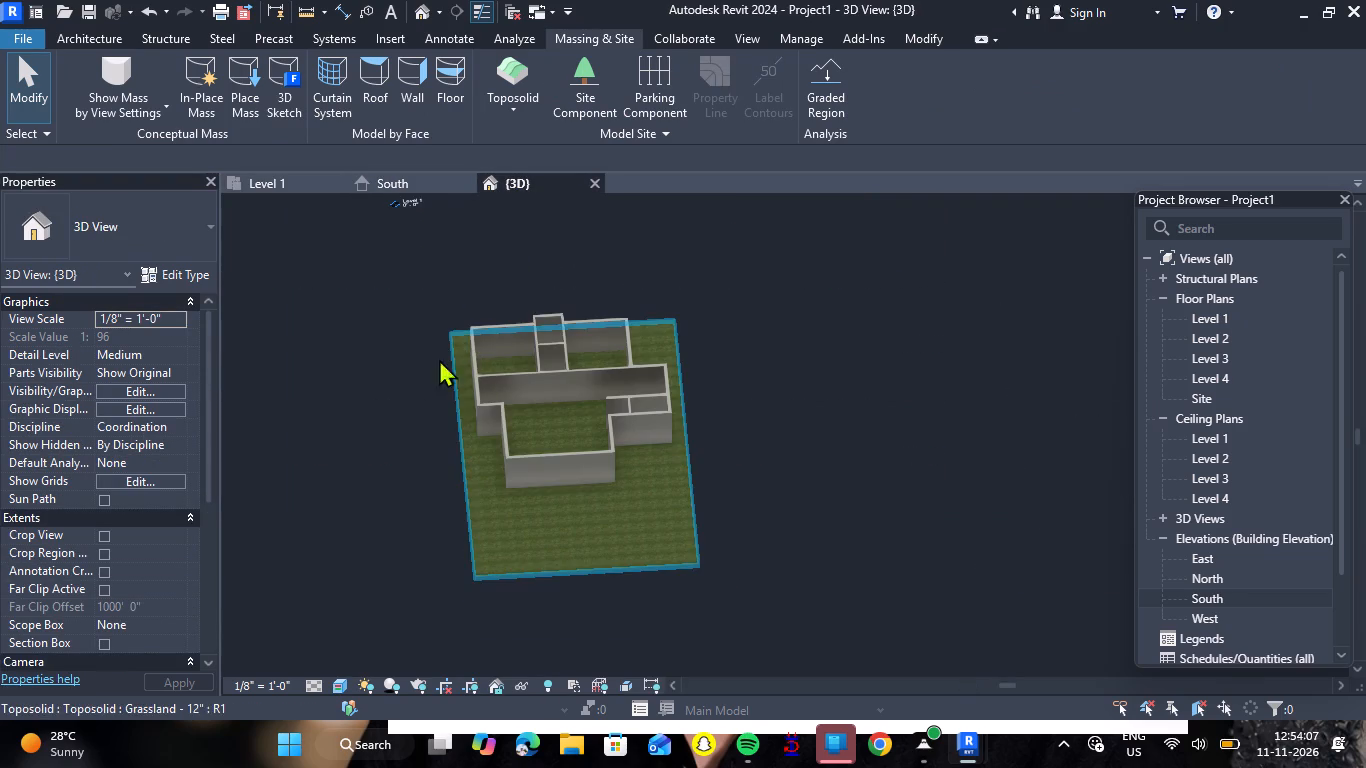
pyautogui.keyDown('shift'); pyautogui.moveTo(340, 509); pyautogui.dragTo(440, 347, button='right'); pyautogui.keyUp('shift')
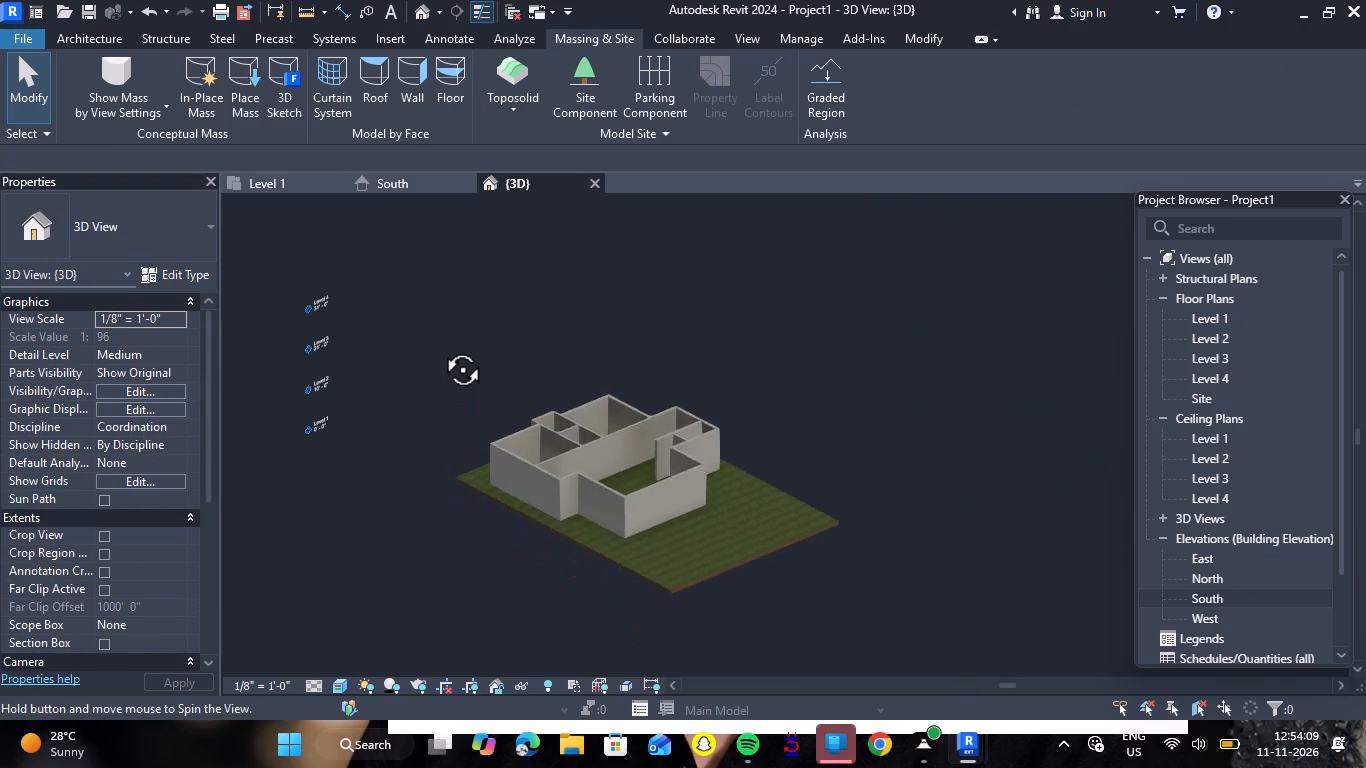
pyautogui.keyDown('shift'); pyautogui.moveTo(440, 347); pyautogui.dragTo(440, 339, button='right'); pyautogui.keyUp('shift')
pyautogui.scroll(4, 639, 541)
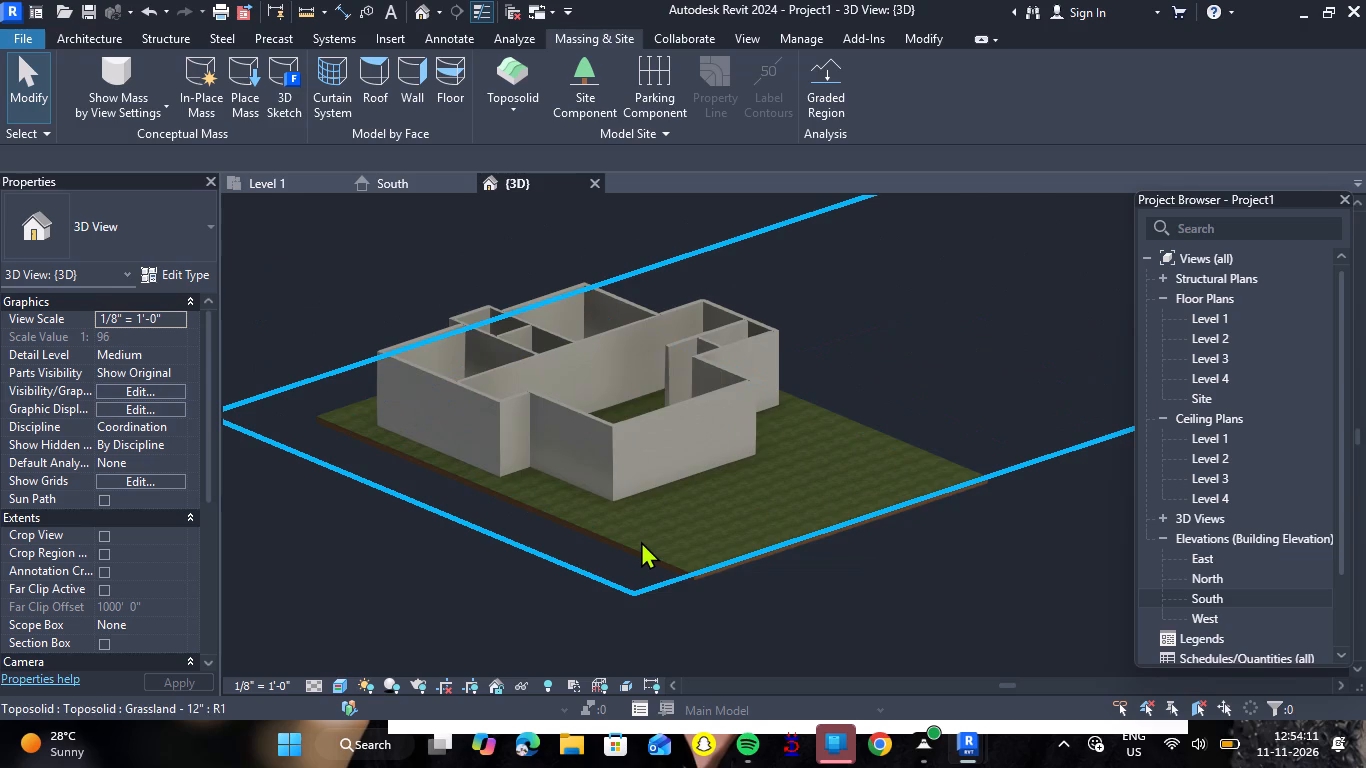
pyautogui.scroll(3, 641, 541)
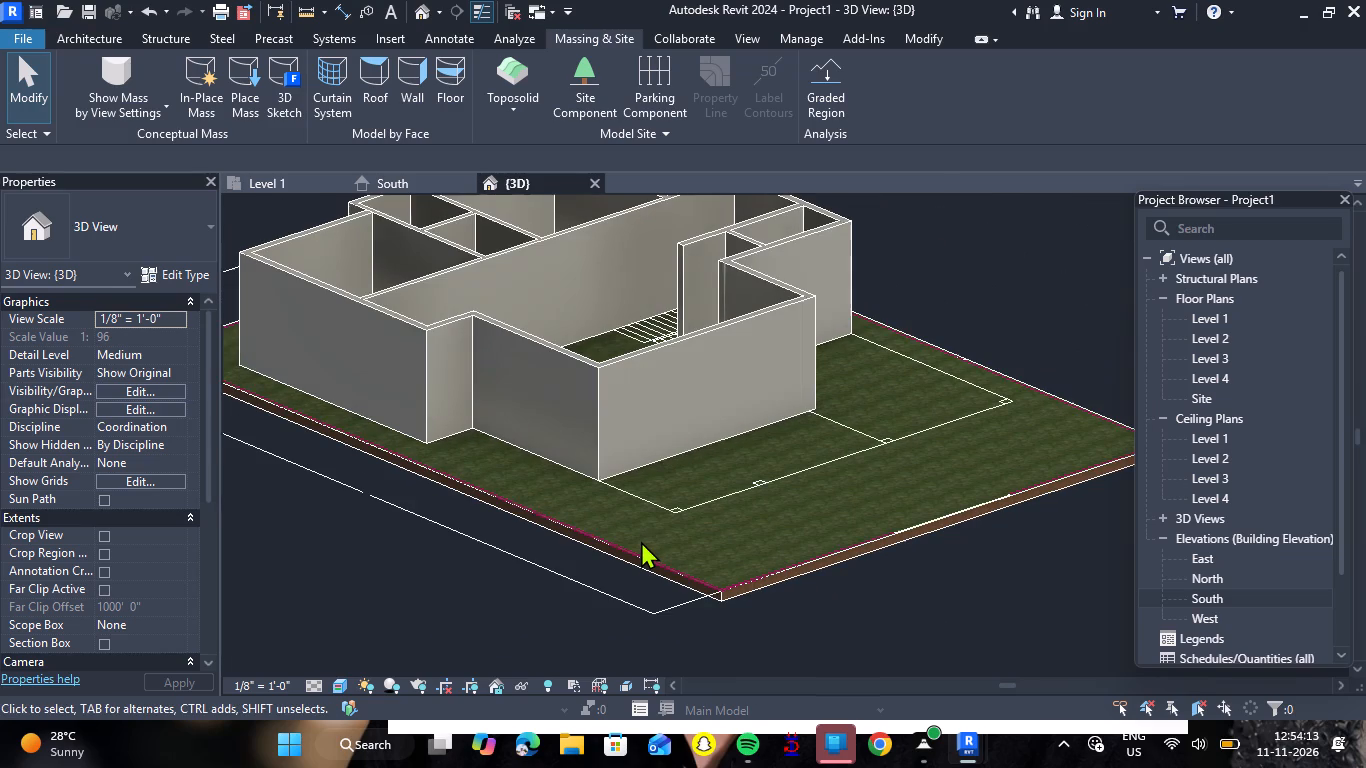
pyautogui.scroll(2, 641, 541)
pyautogui.scroll(-2, 639, 540)
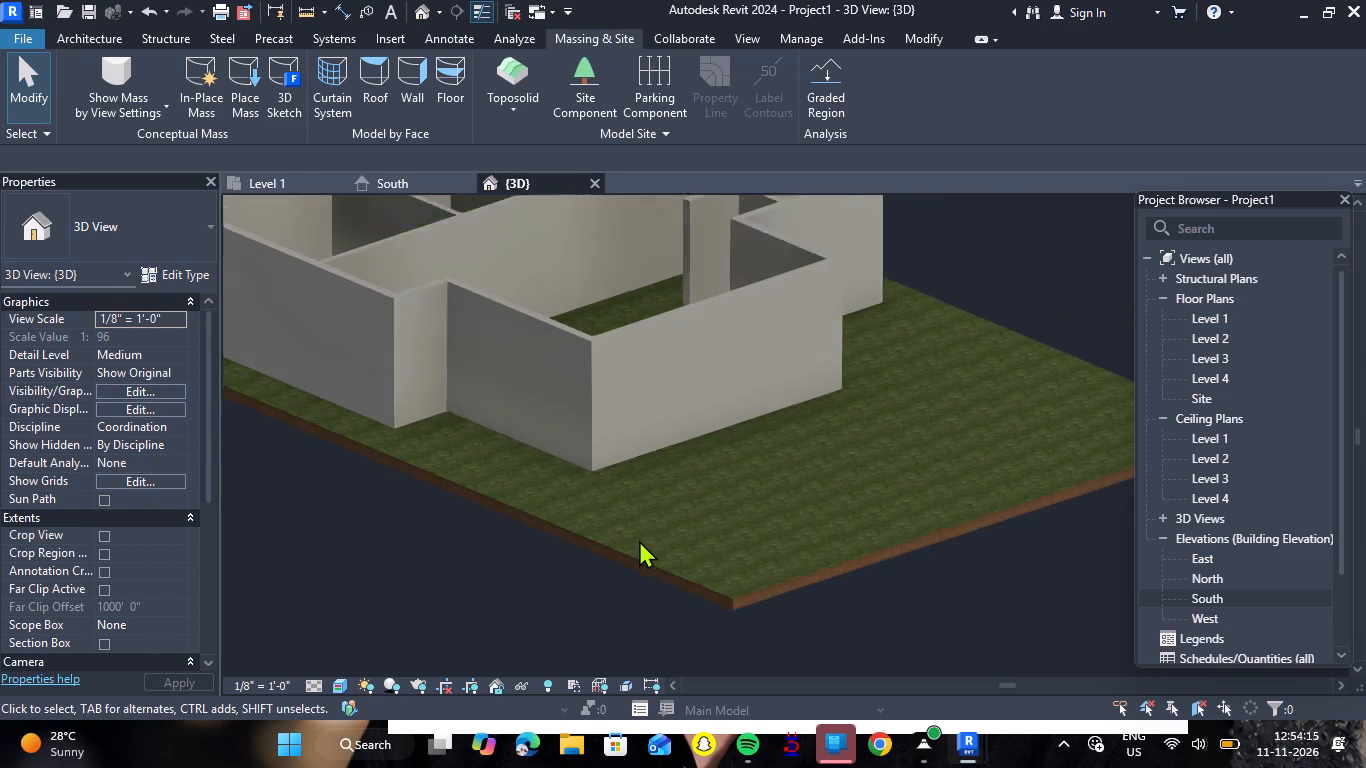
pyautogui.scroll(-1, 639, 540)
# Start a Generic - 12" floor on Level 1, picking outer wall lines along the kitchen, bath and bedroom rear, the bedroom side and around the stair.
pyautogui.click(256, 180)
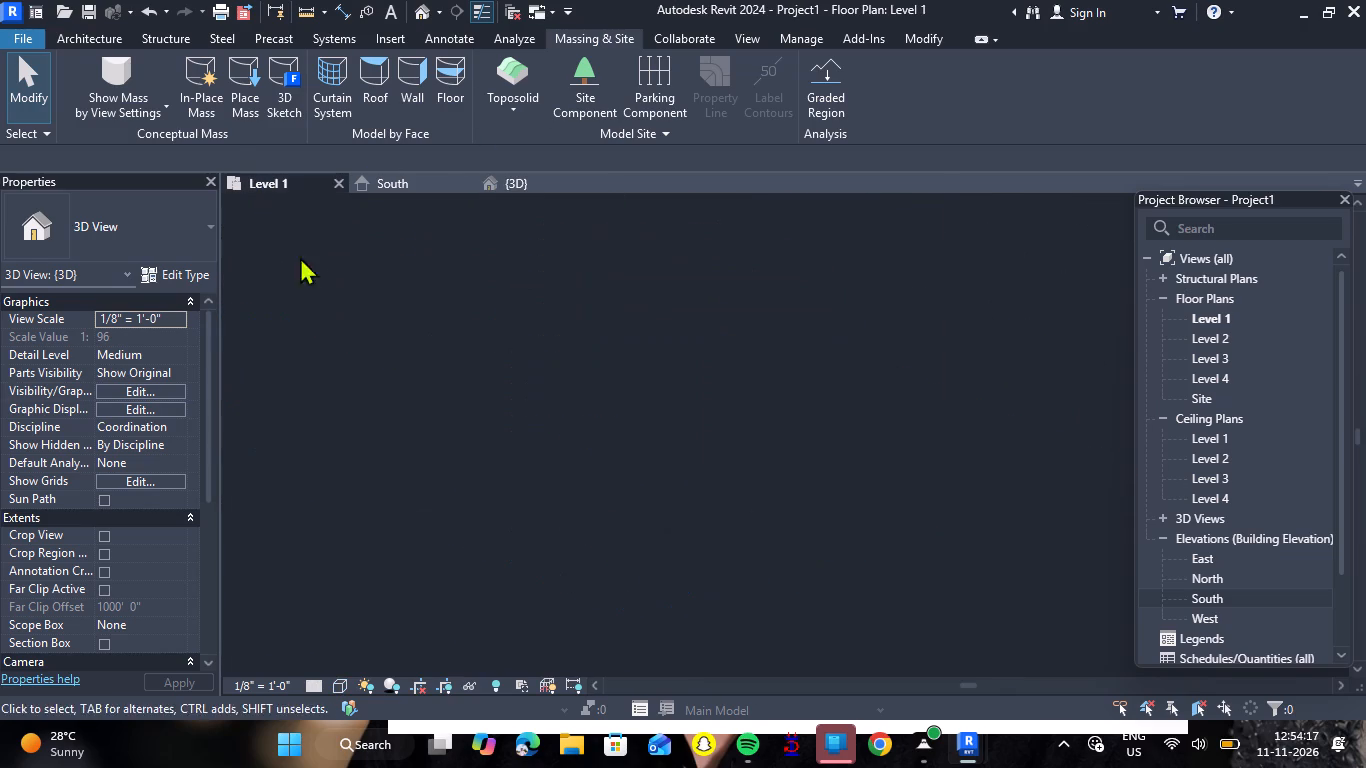
pyautogui.scroll(-8, 258, 375)
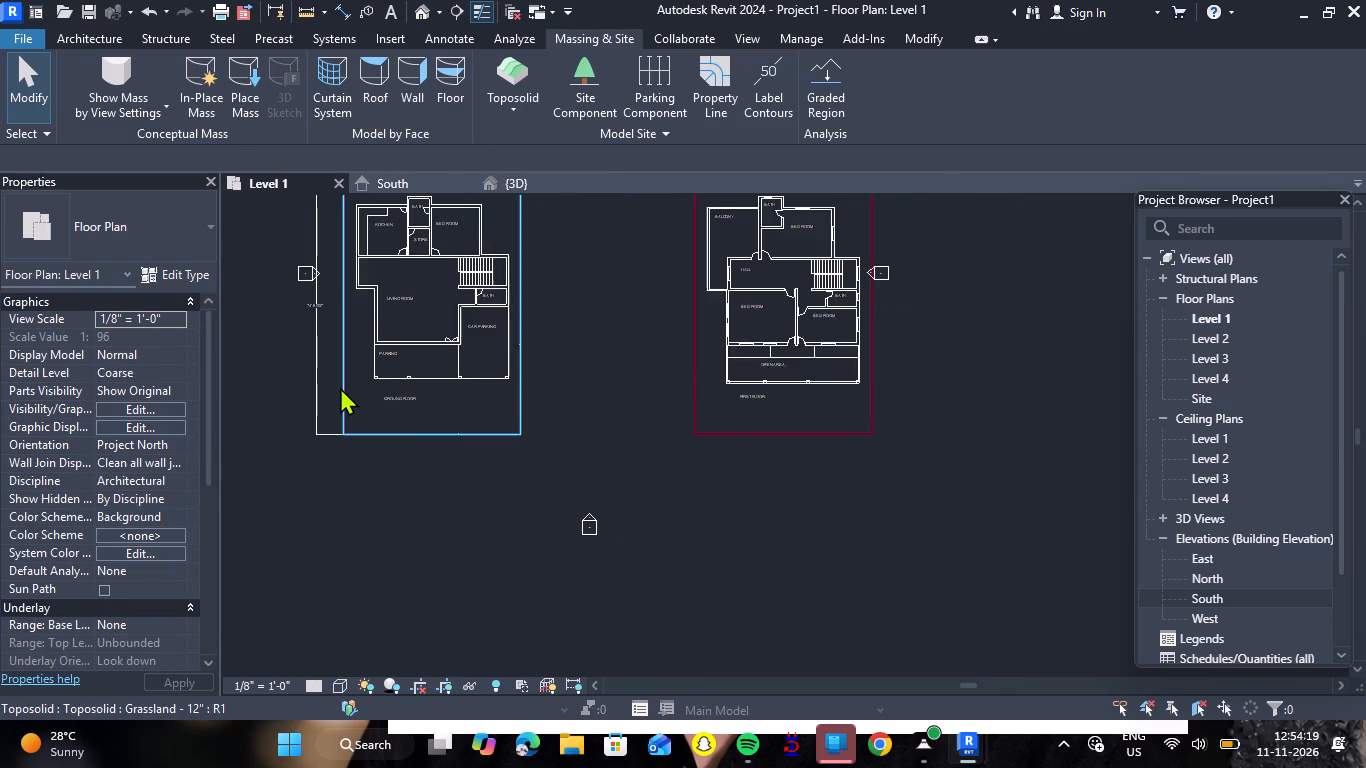
pyautogui.scroll(-2, 341, 387)
pyautogui.scroll(6, 369, 261)
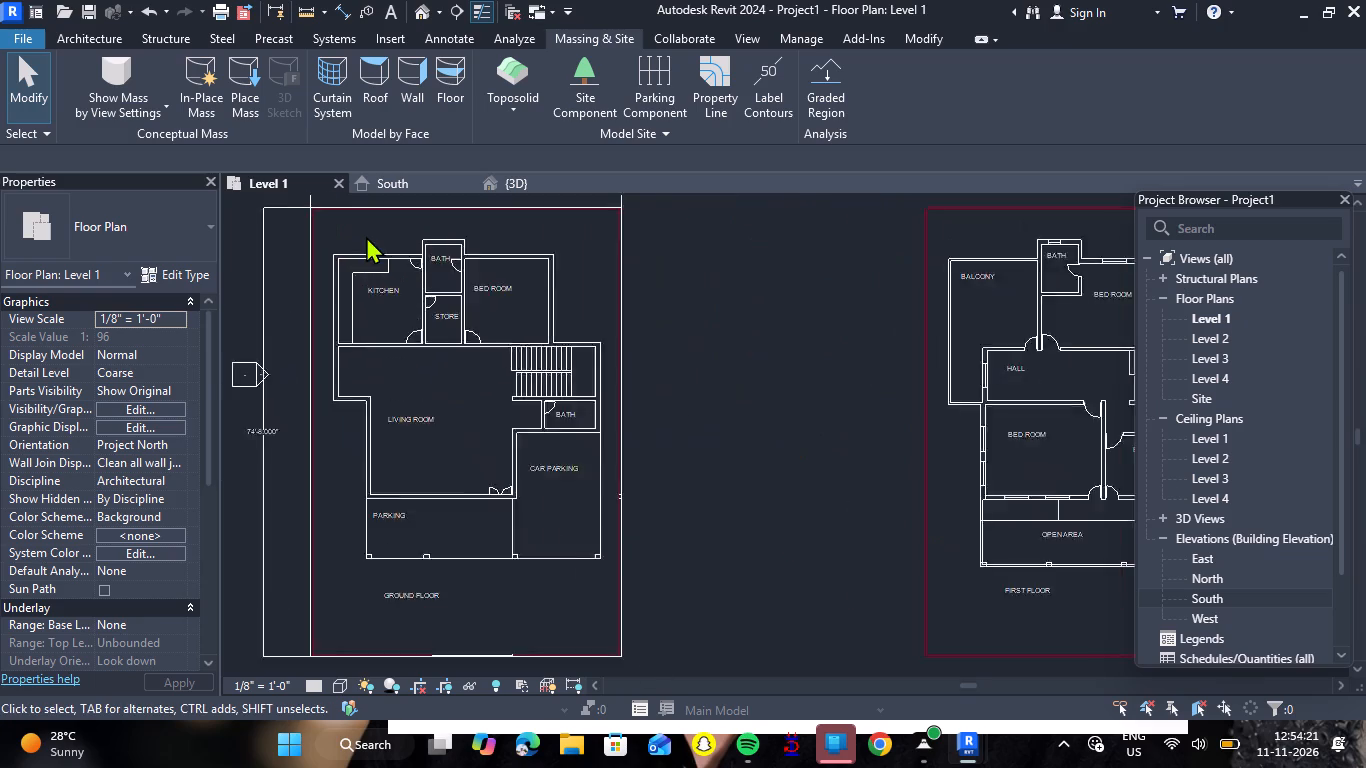
pyautogui.scroll(1, 366, 236)
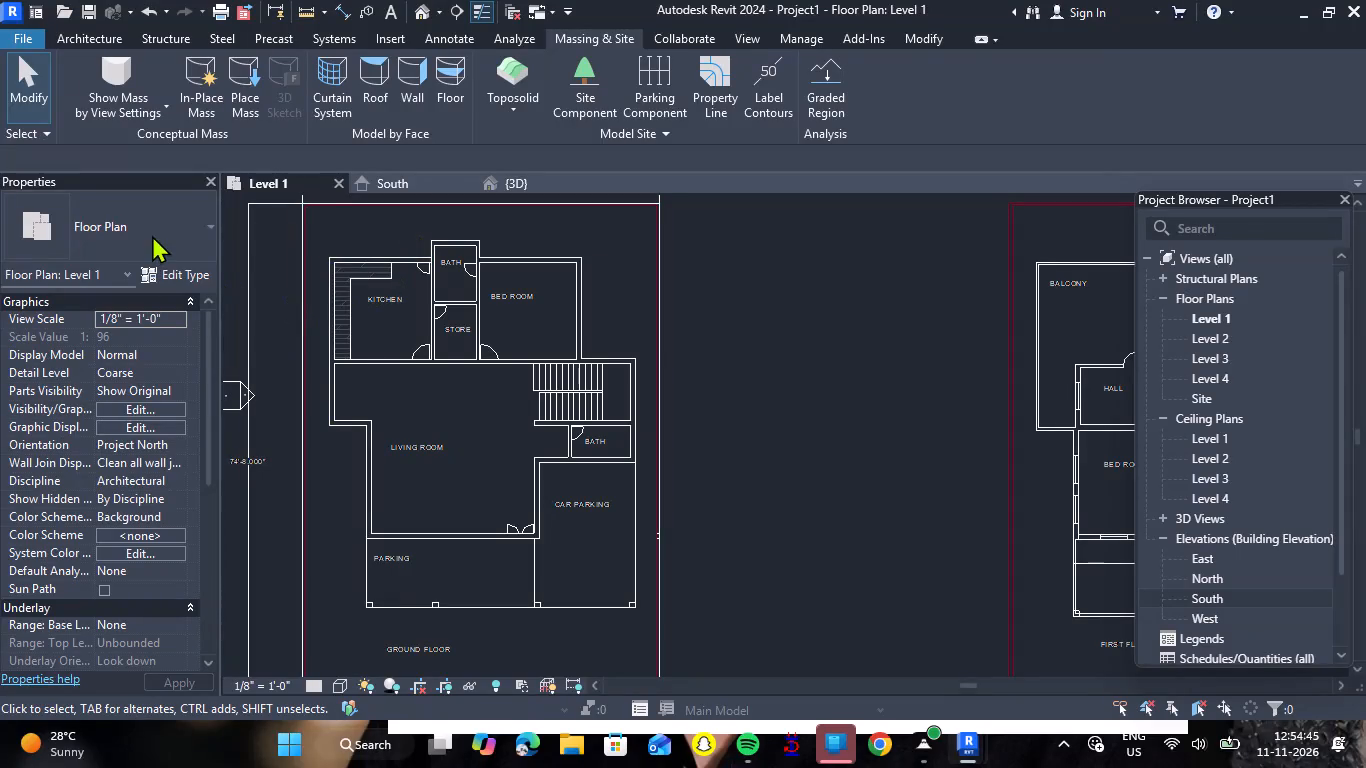
pyautogui.click(124, 41)
pyautogui.click(368, 117)
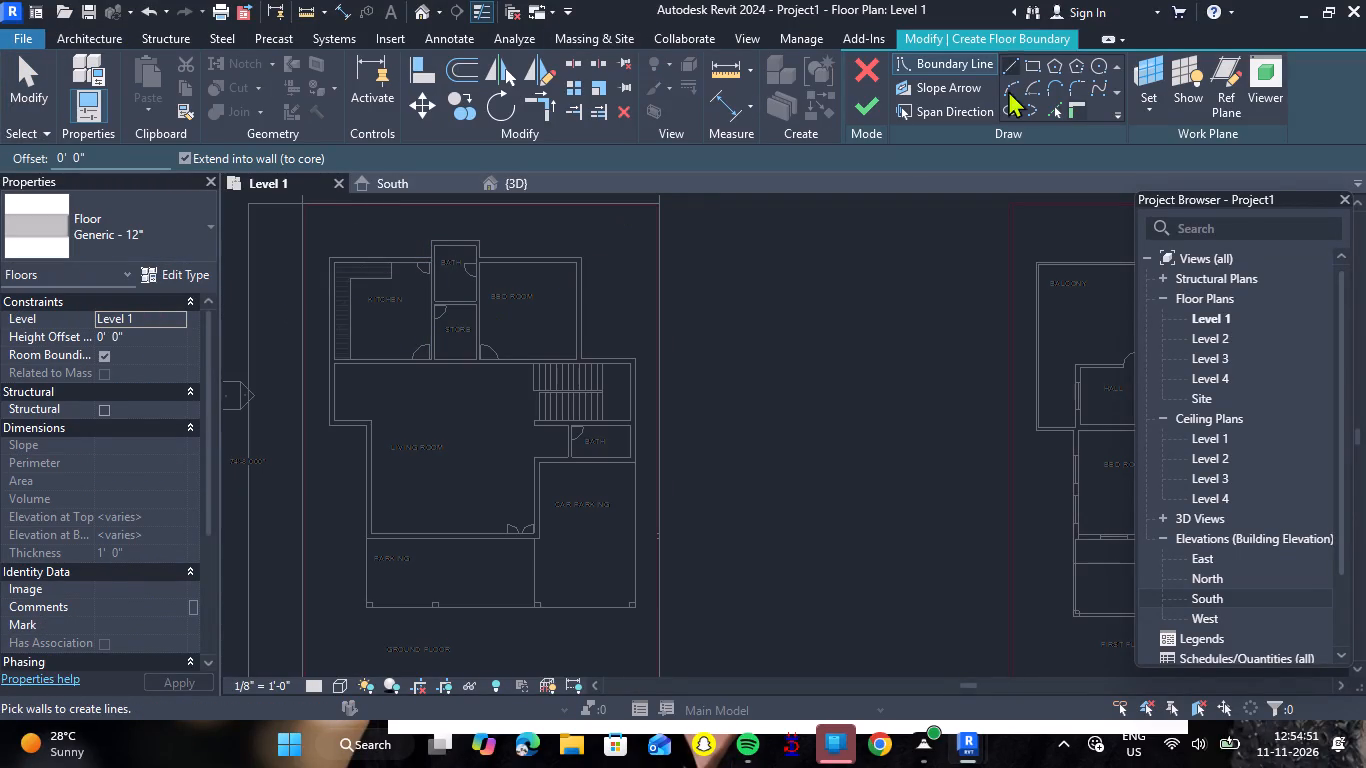
pyautogui.click(1048, 111)
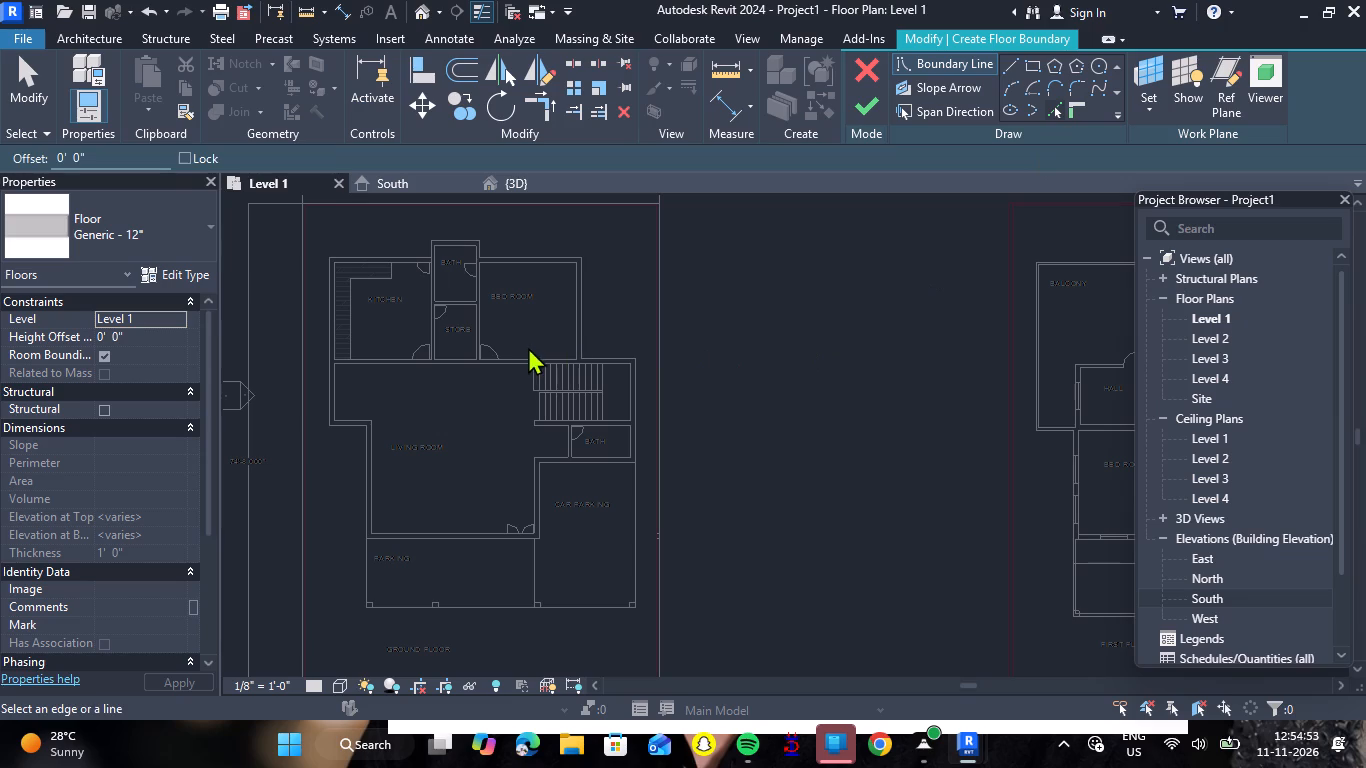
pyautogui.click(382, 252)
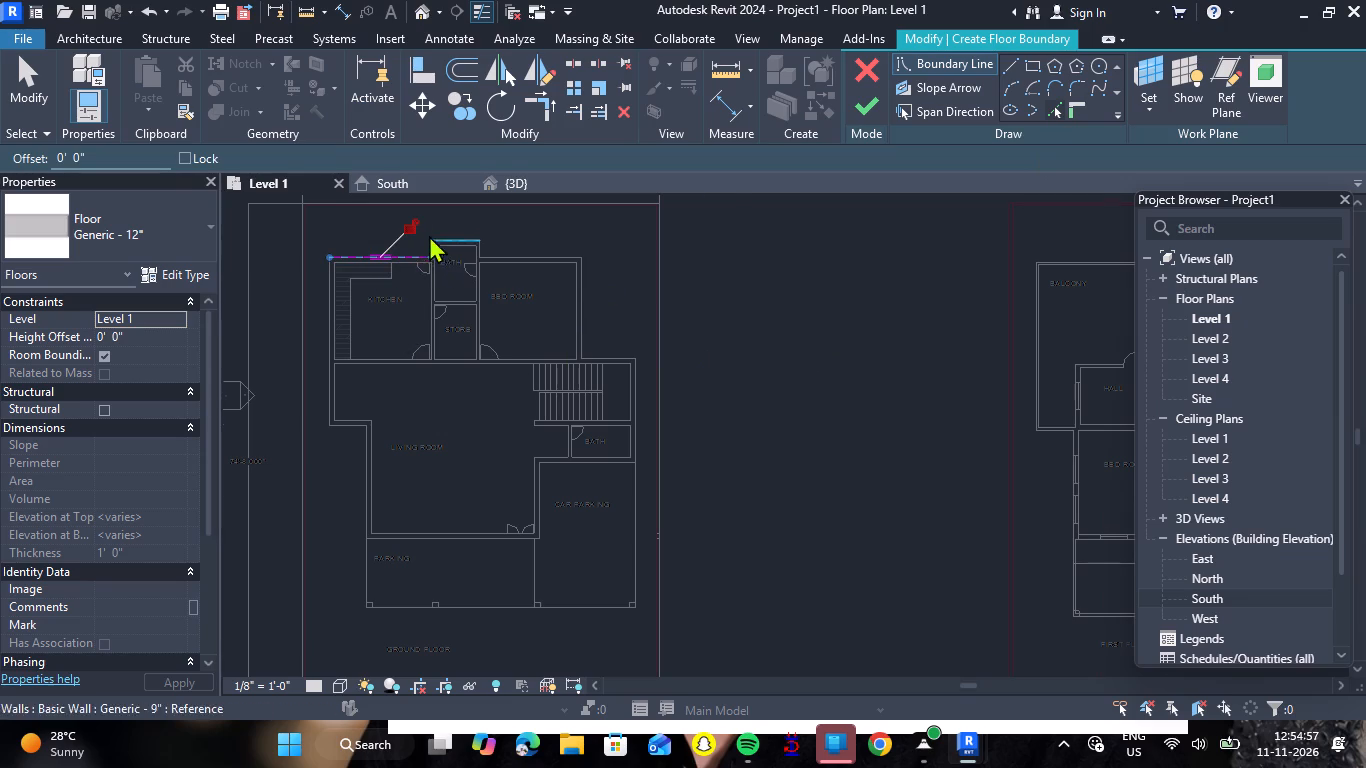
pyautogui.scroll(6, 424, 235)
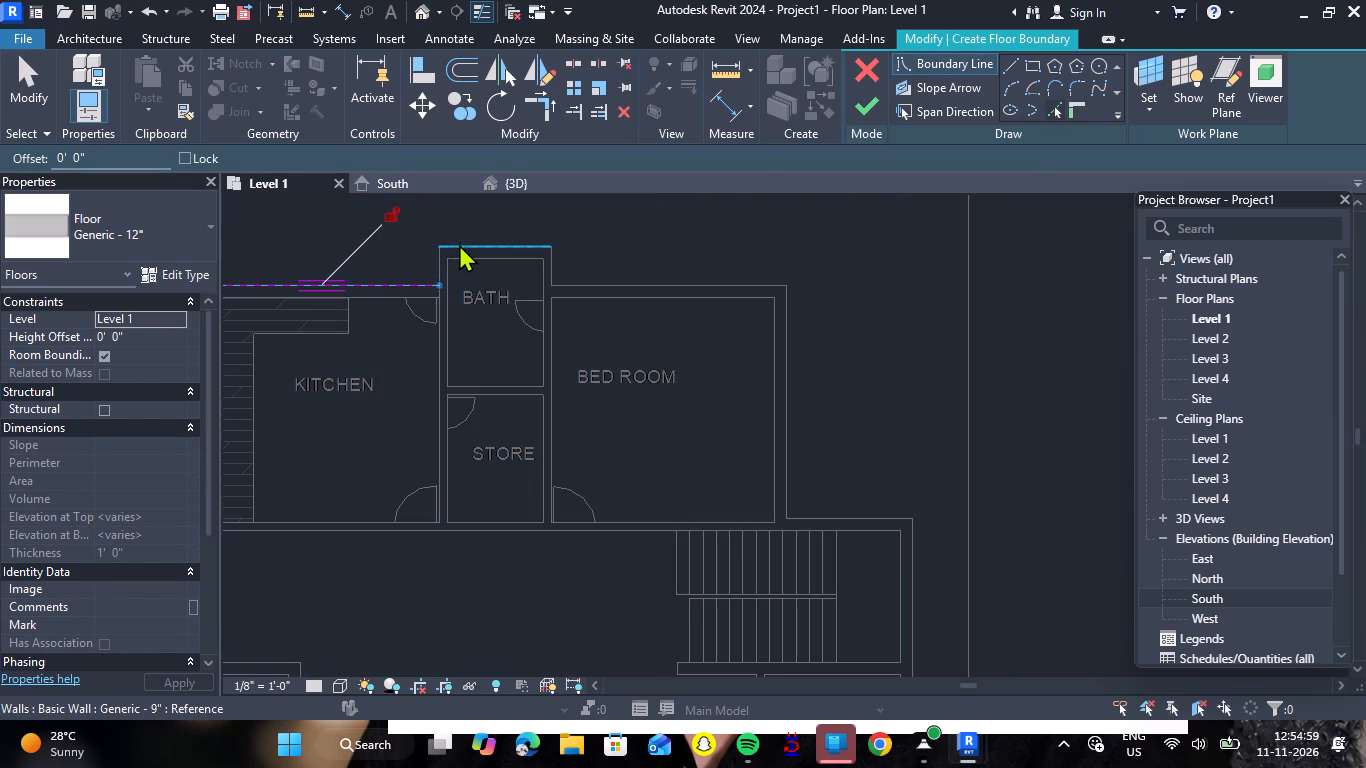
pyautogui.click(459, 244)
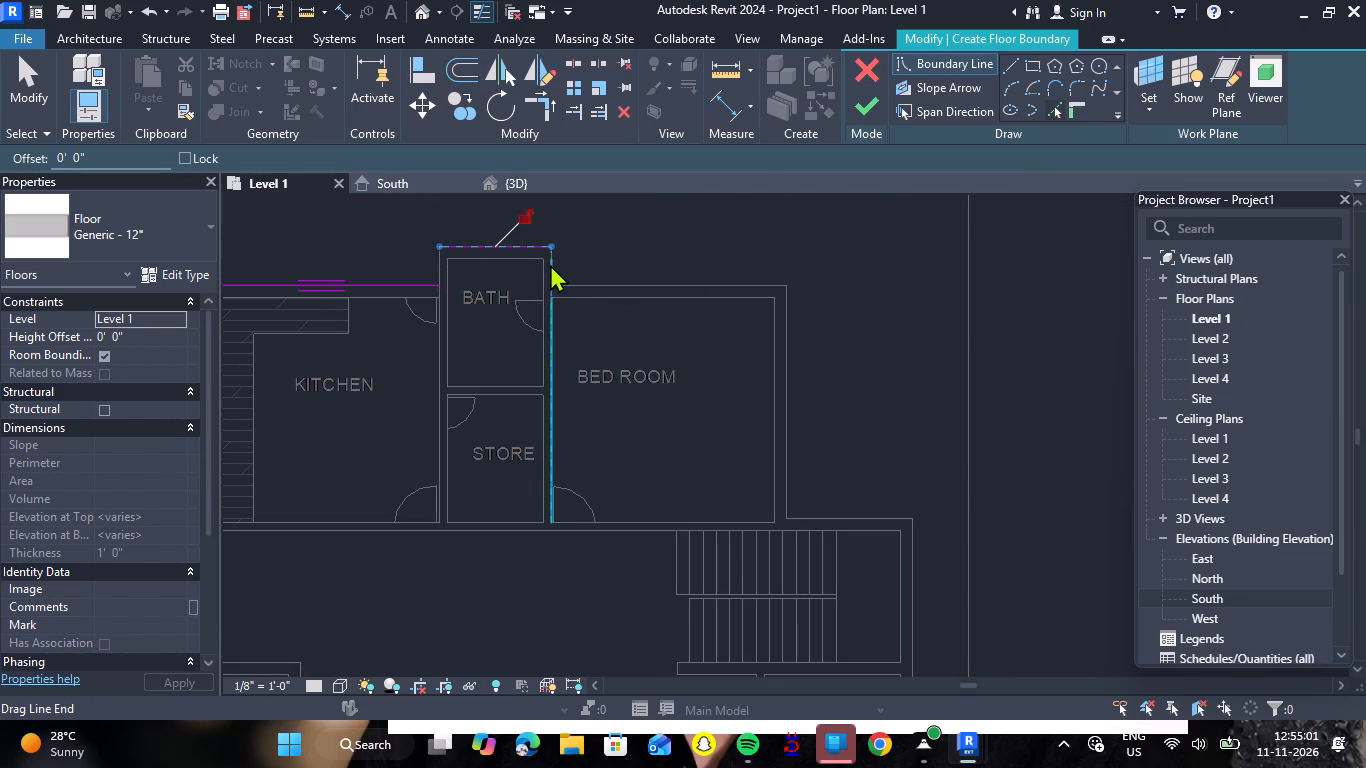
pyautogui.click(608, 285)
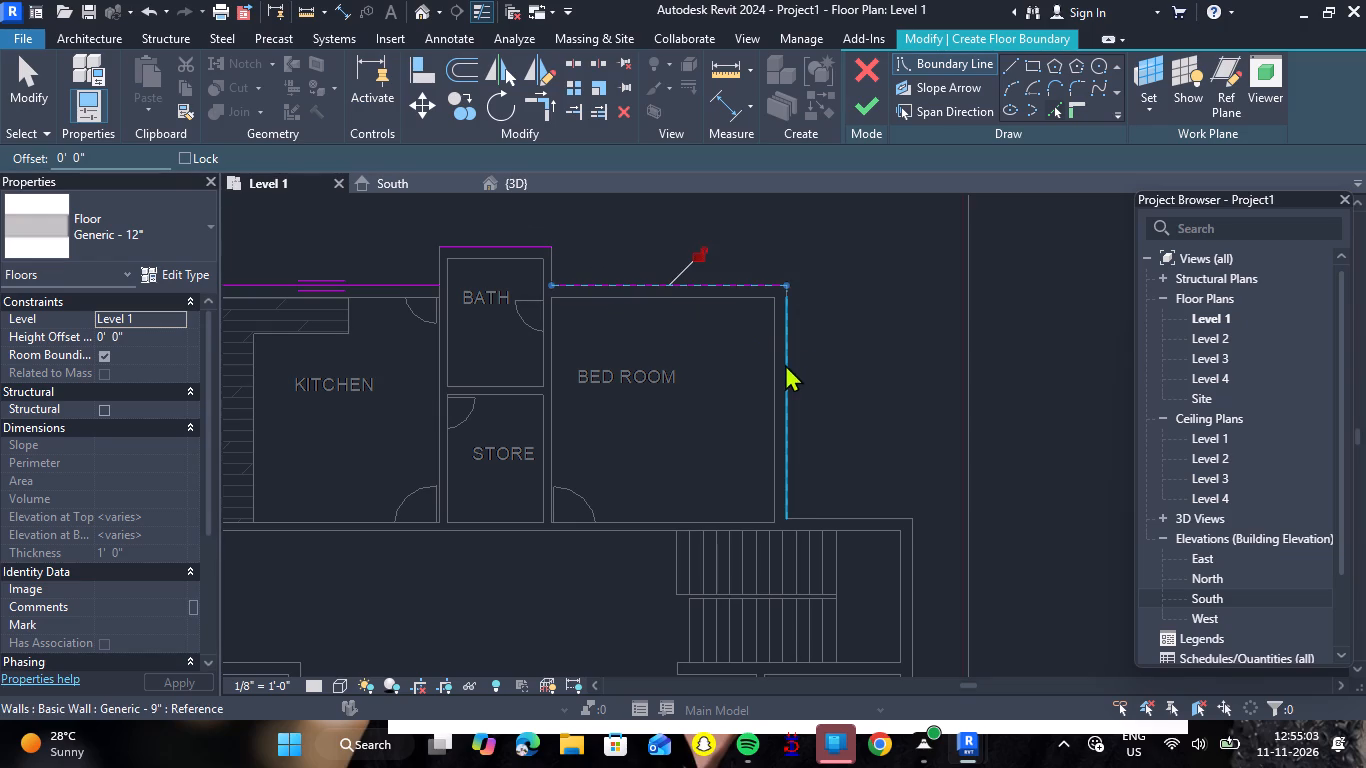
pyautogui.click(785, 364)
pyautogui.click(881, 508)
pyautogui.click(880, 512)
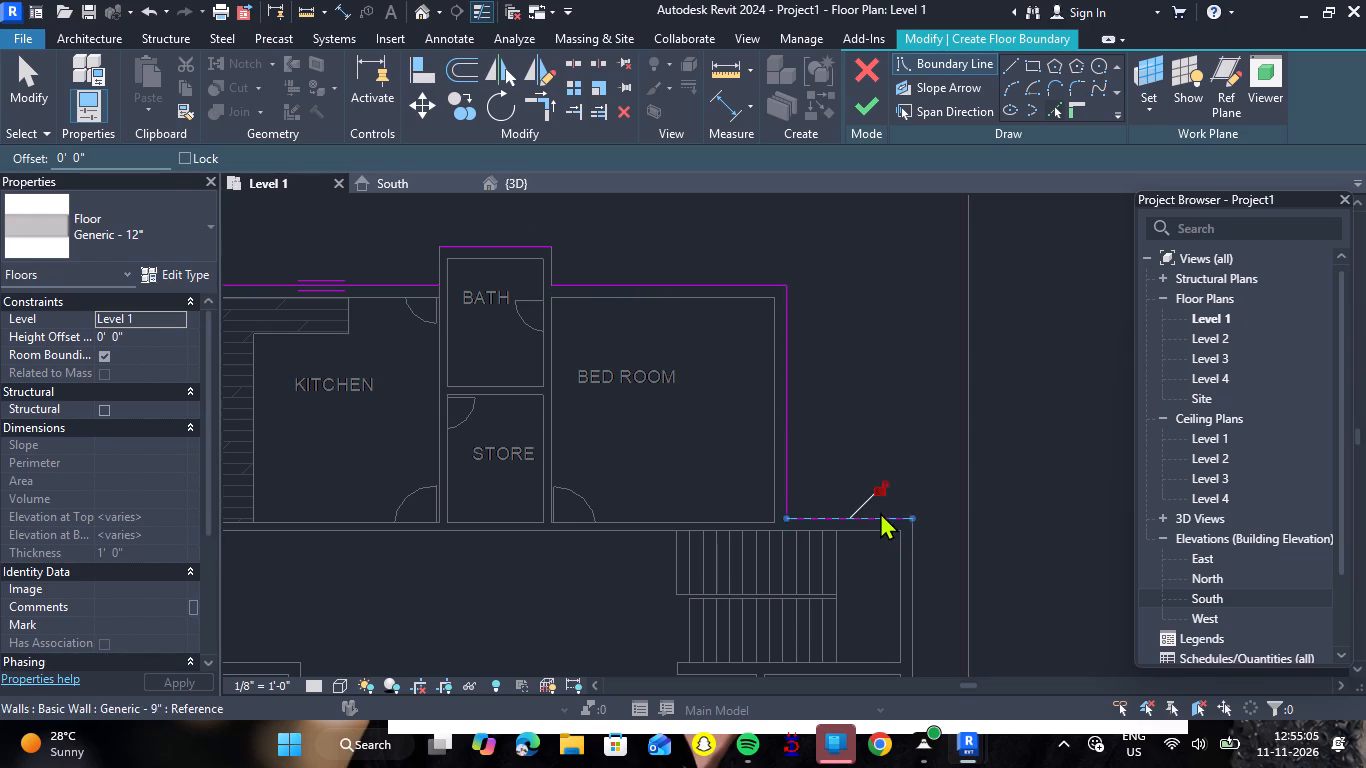
pyautogui.click(919, 565)
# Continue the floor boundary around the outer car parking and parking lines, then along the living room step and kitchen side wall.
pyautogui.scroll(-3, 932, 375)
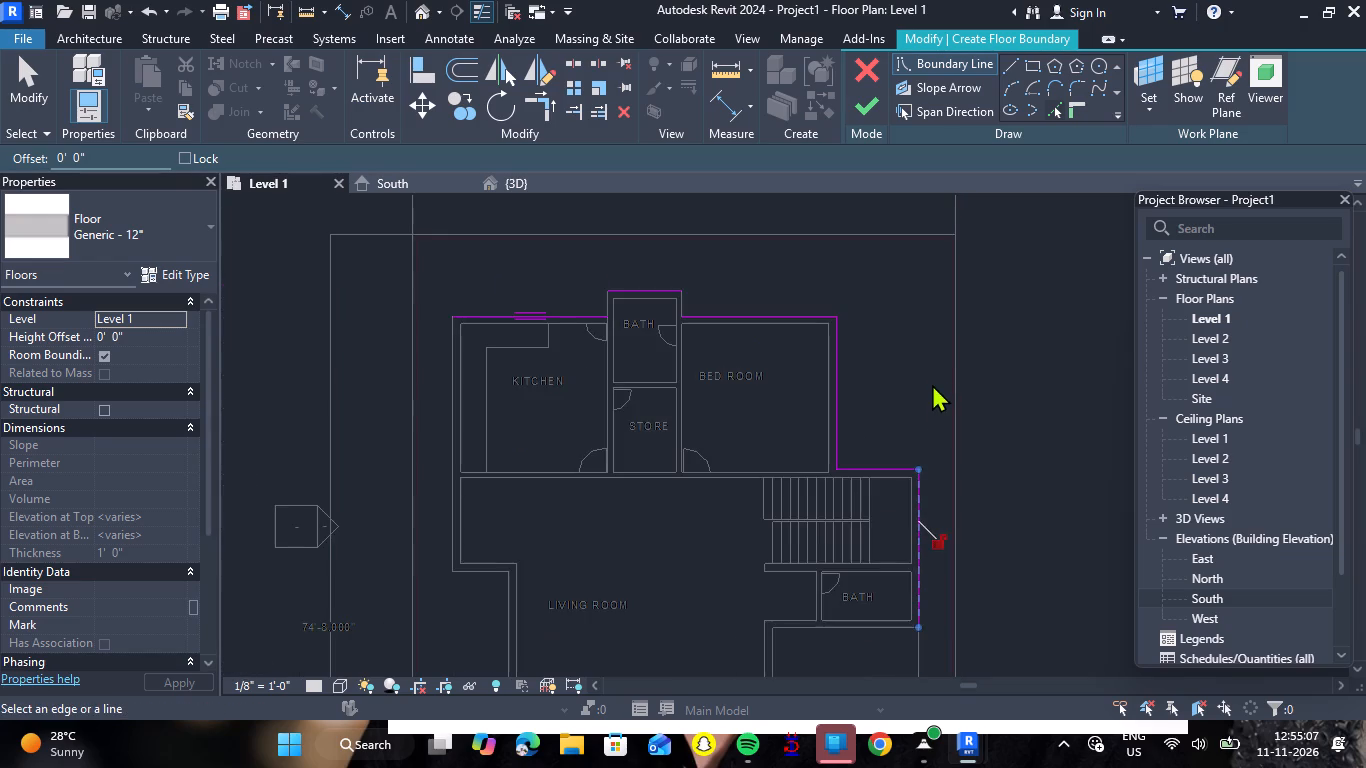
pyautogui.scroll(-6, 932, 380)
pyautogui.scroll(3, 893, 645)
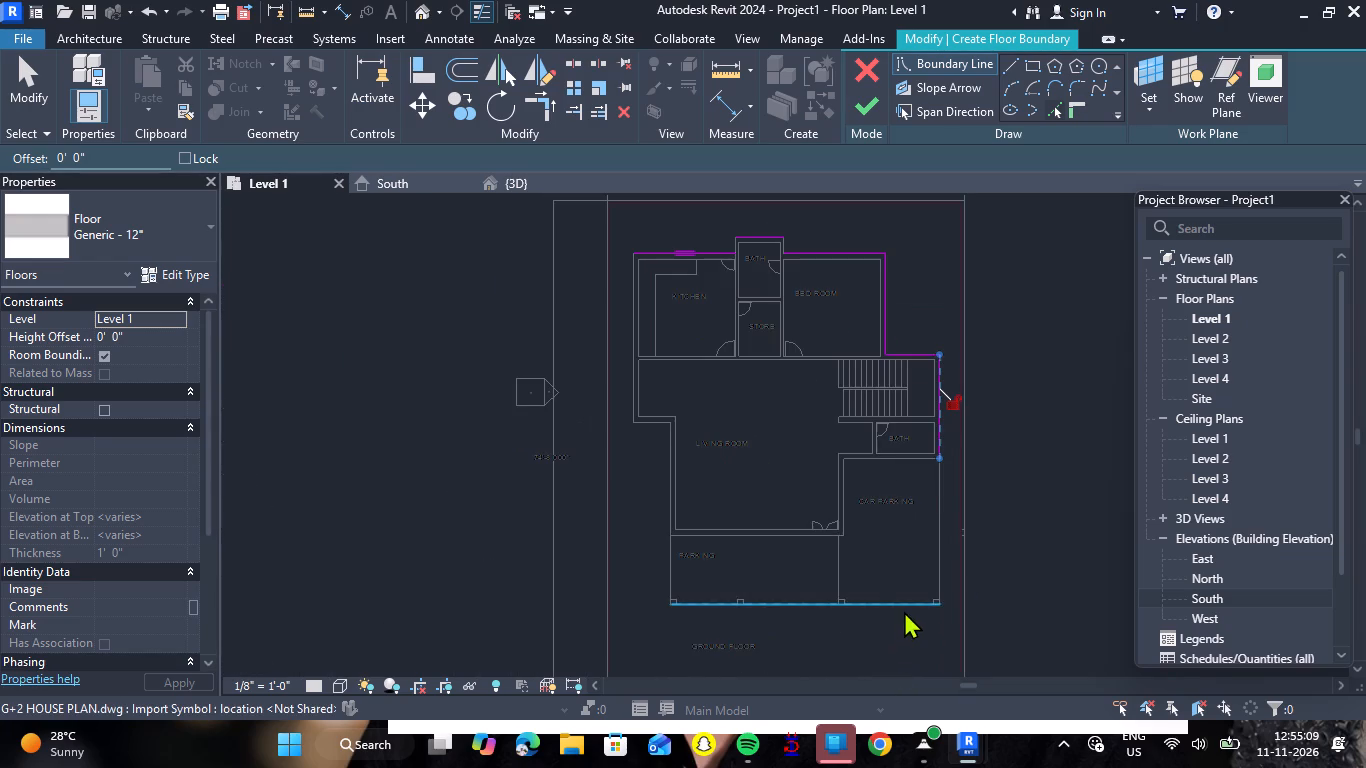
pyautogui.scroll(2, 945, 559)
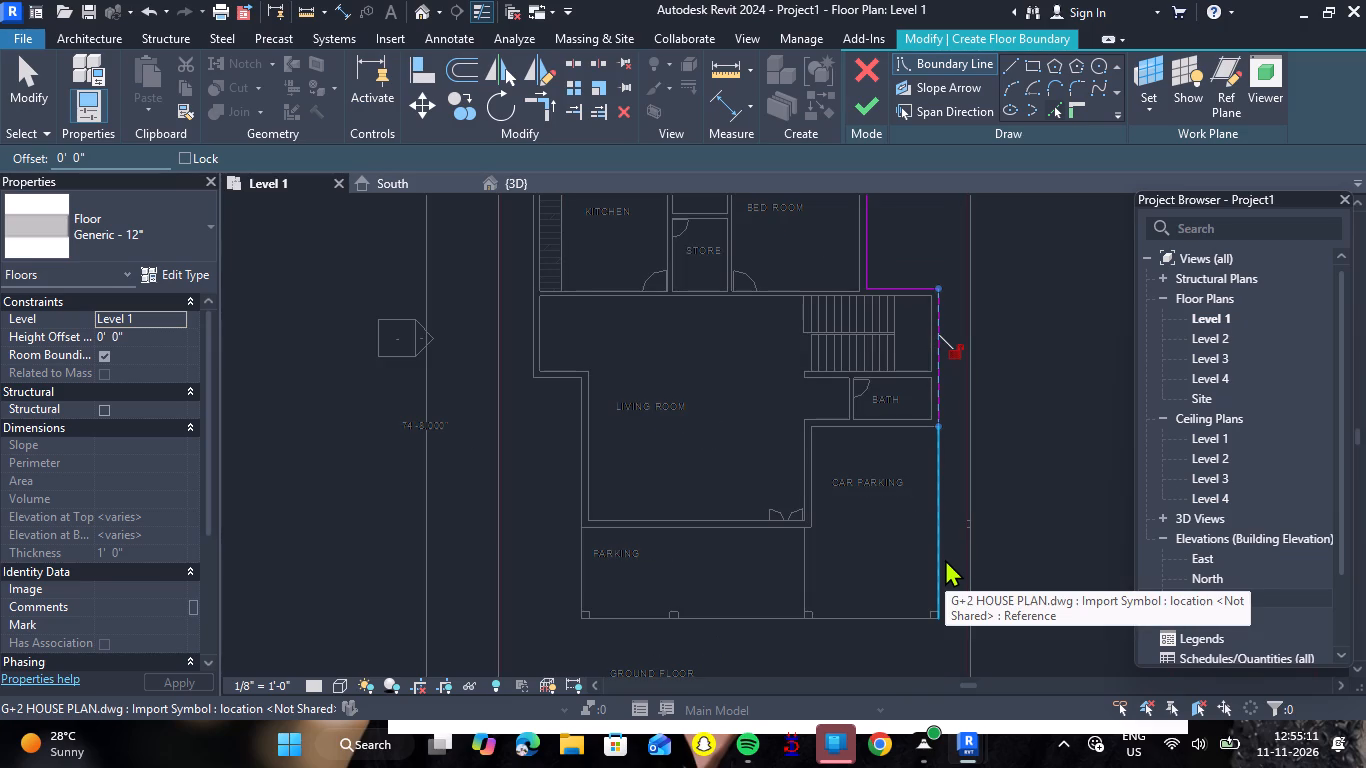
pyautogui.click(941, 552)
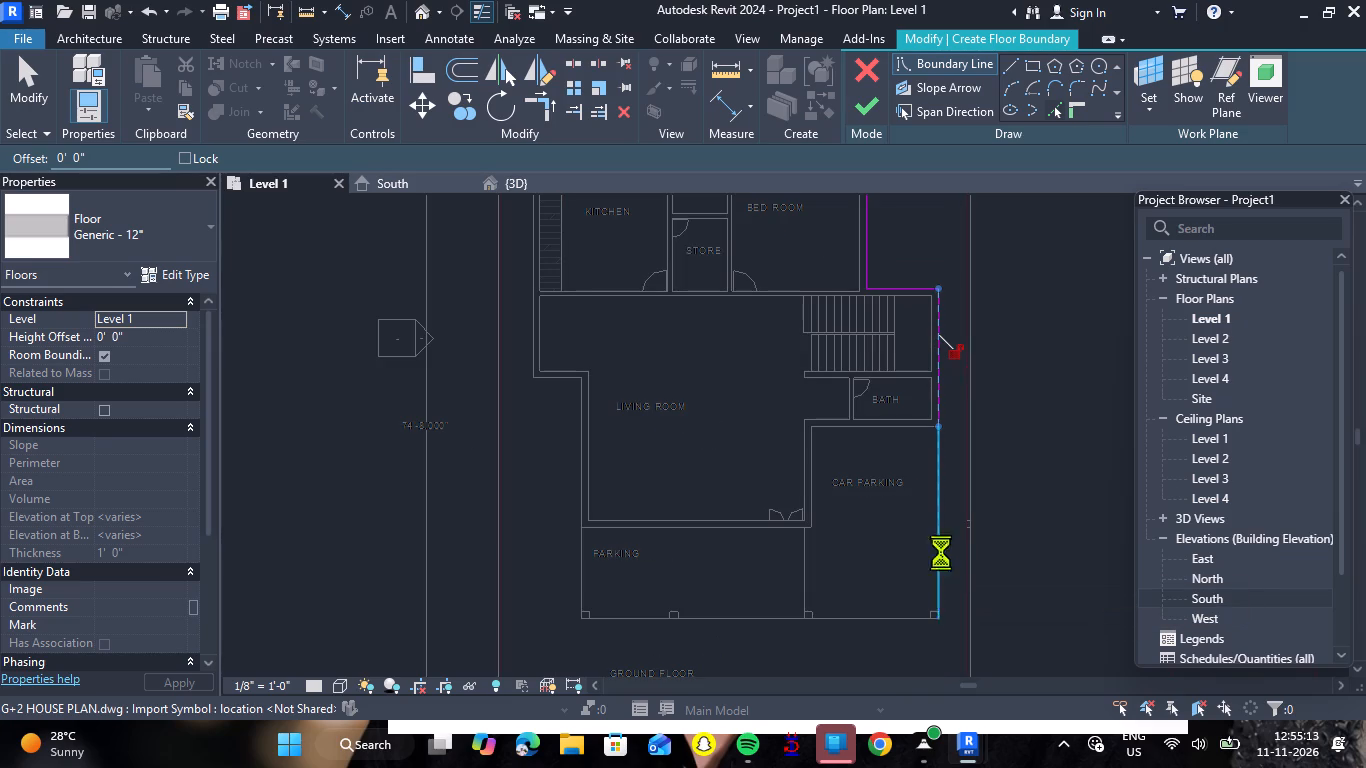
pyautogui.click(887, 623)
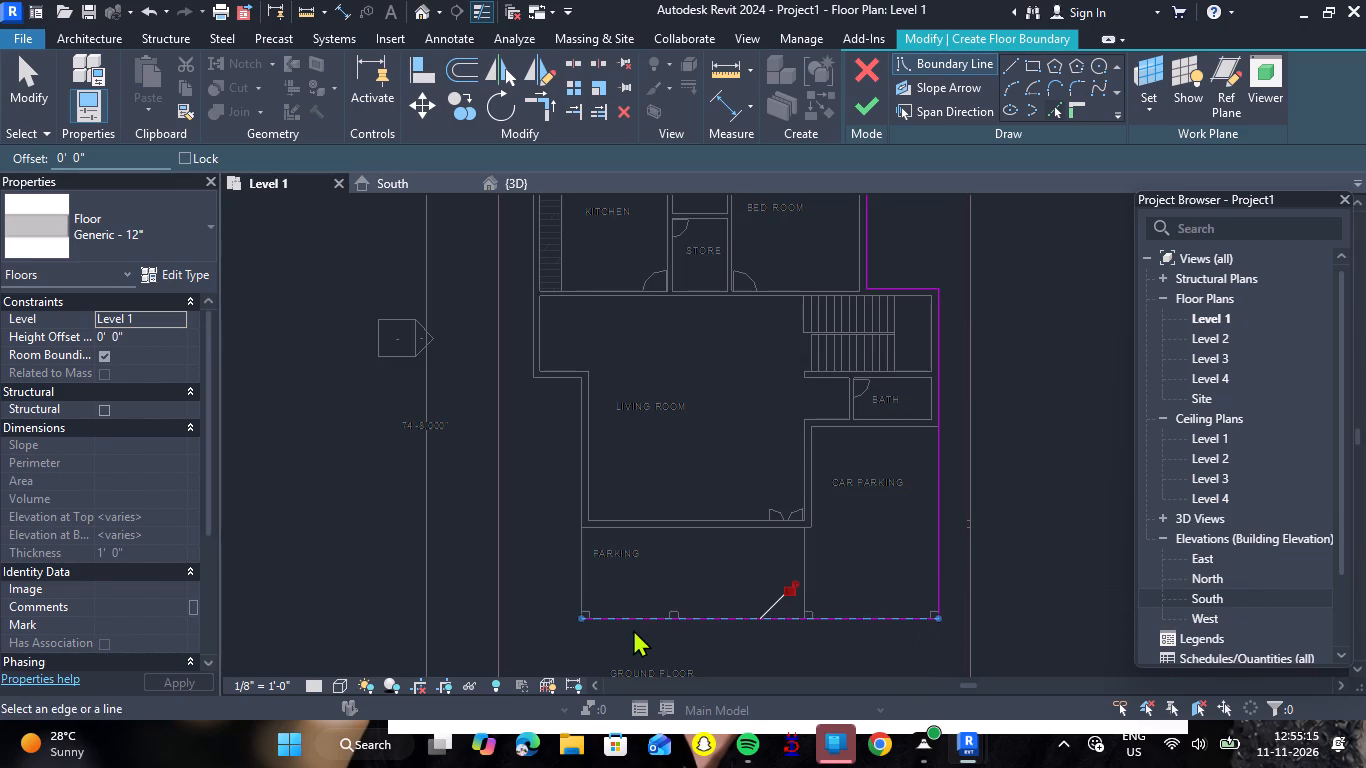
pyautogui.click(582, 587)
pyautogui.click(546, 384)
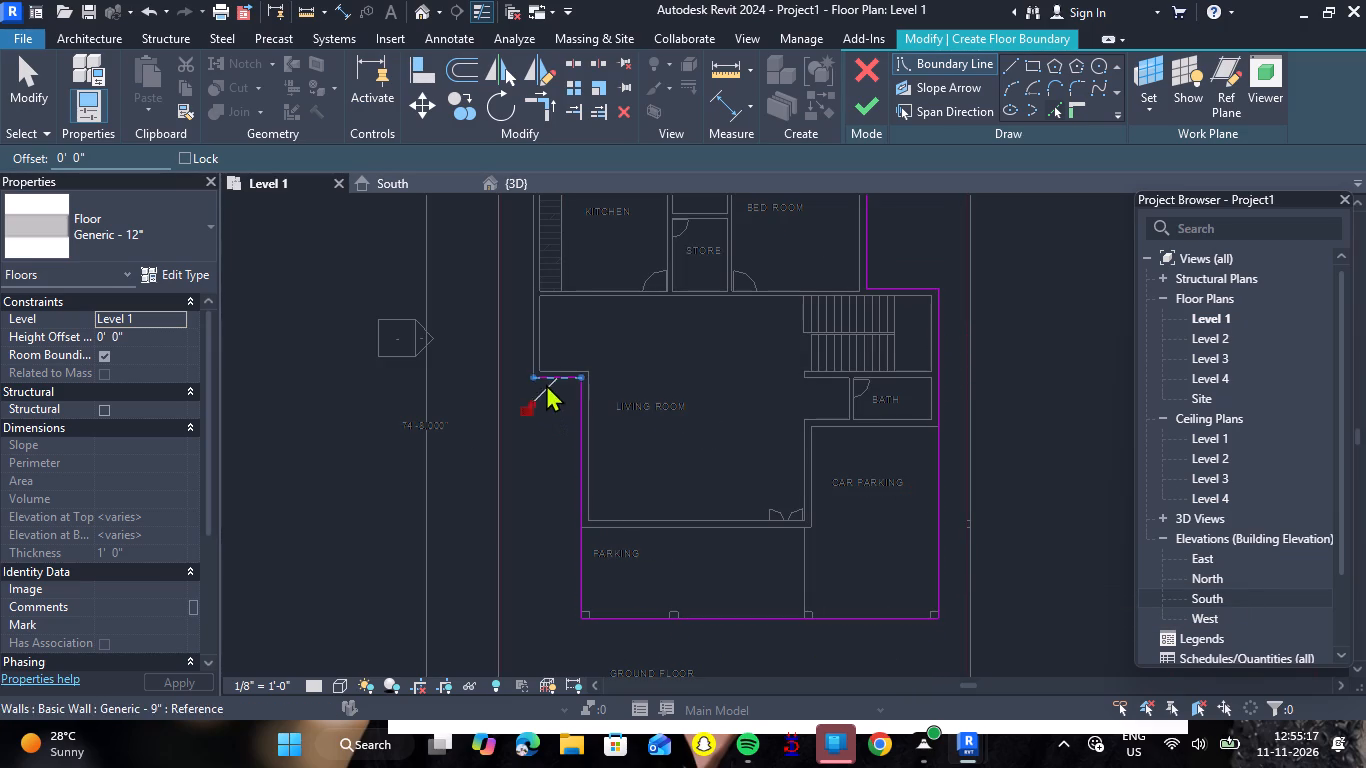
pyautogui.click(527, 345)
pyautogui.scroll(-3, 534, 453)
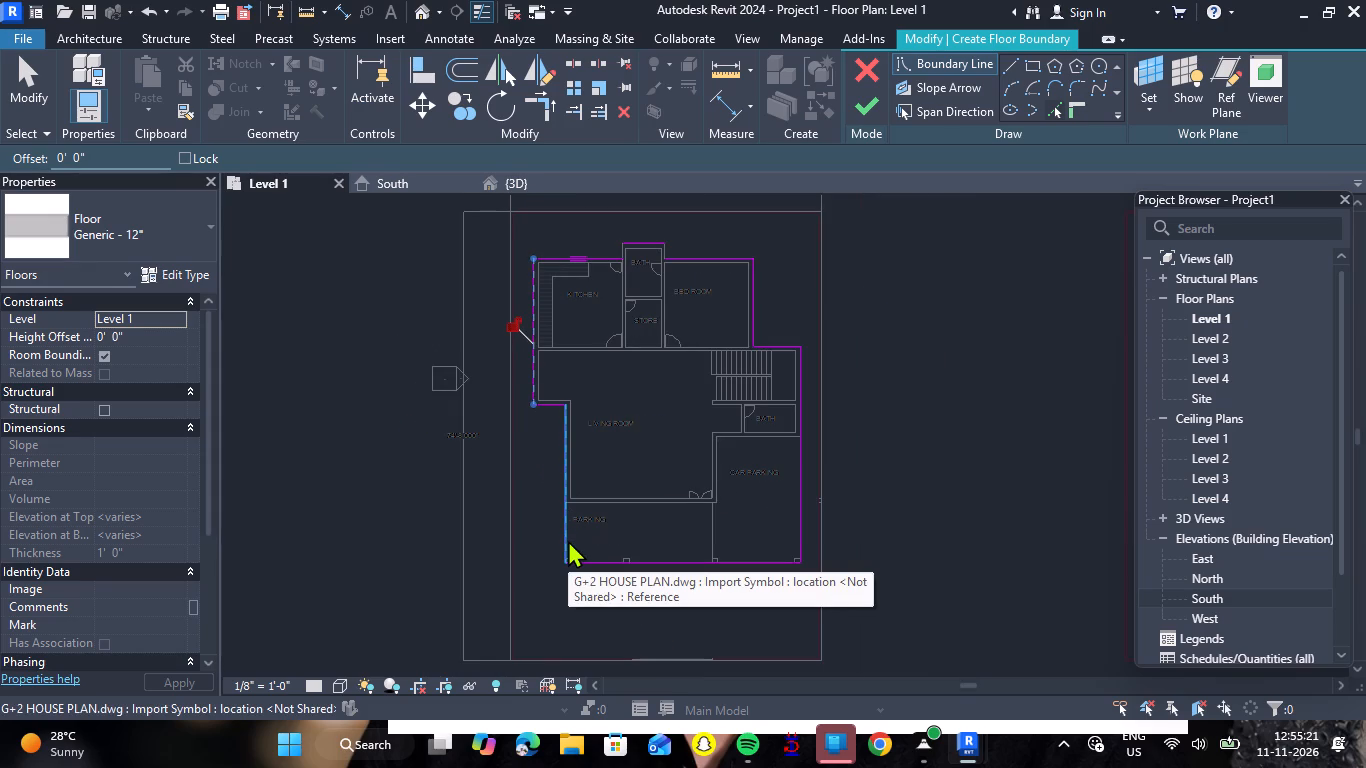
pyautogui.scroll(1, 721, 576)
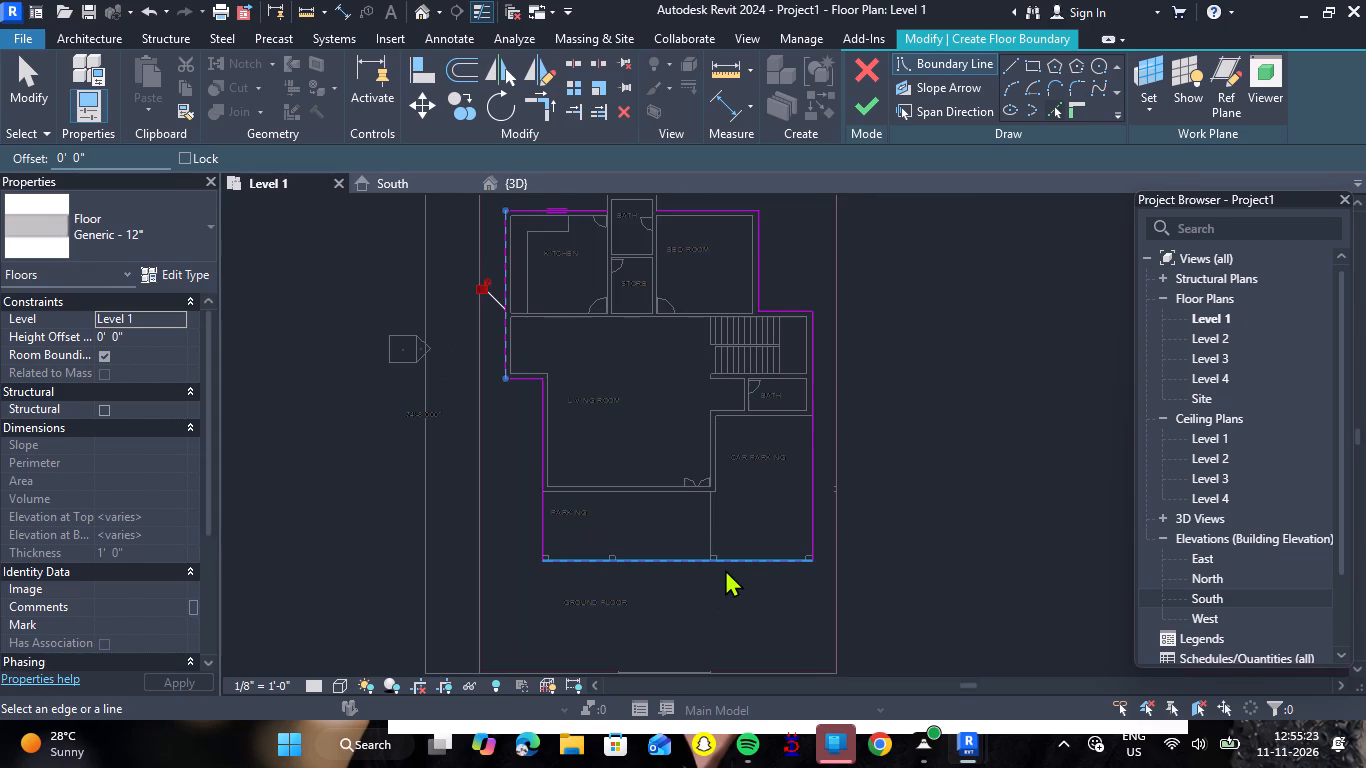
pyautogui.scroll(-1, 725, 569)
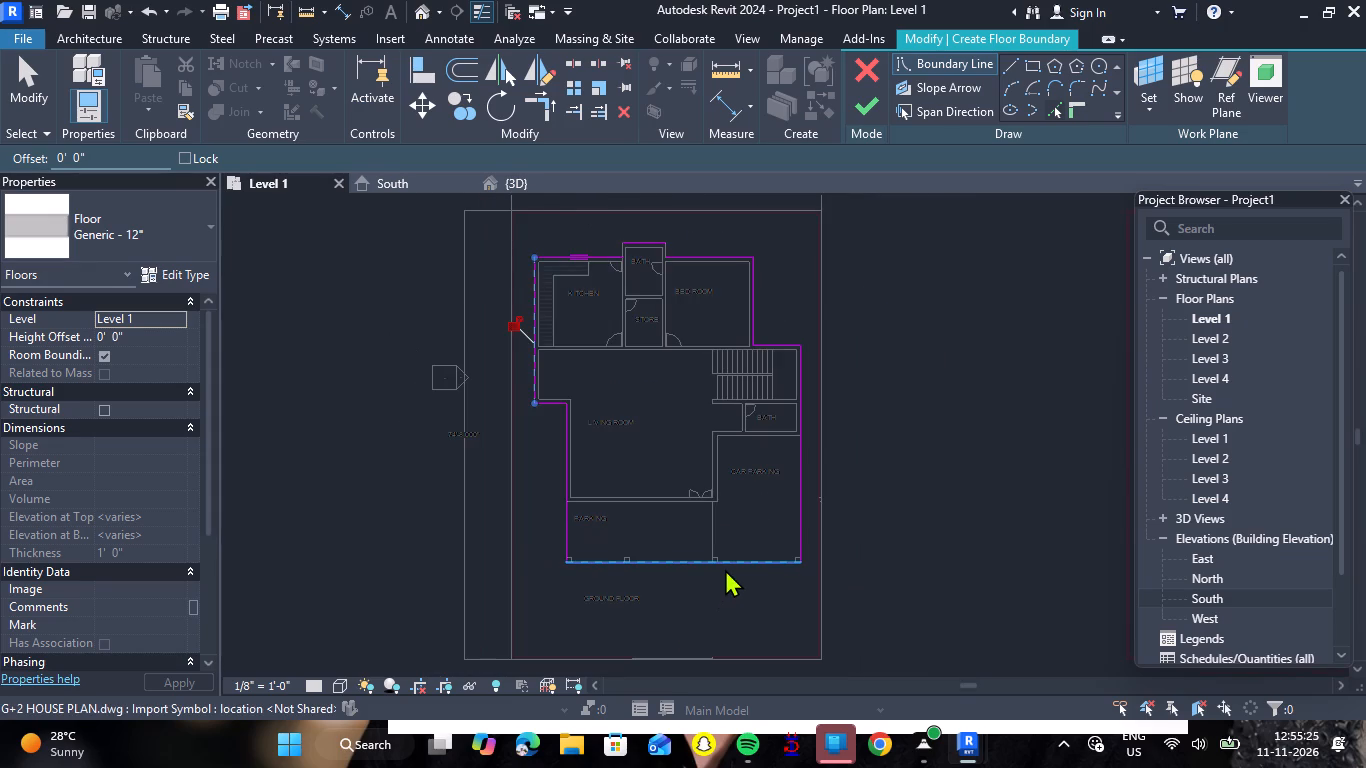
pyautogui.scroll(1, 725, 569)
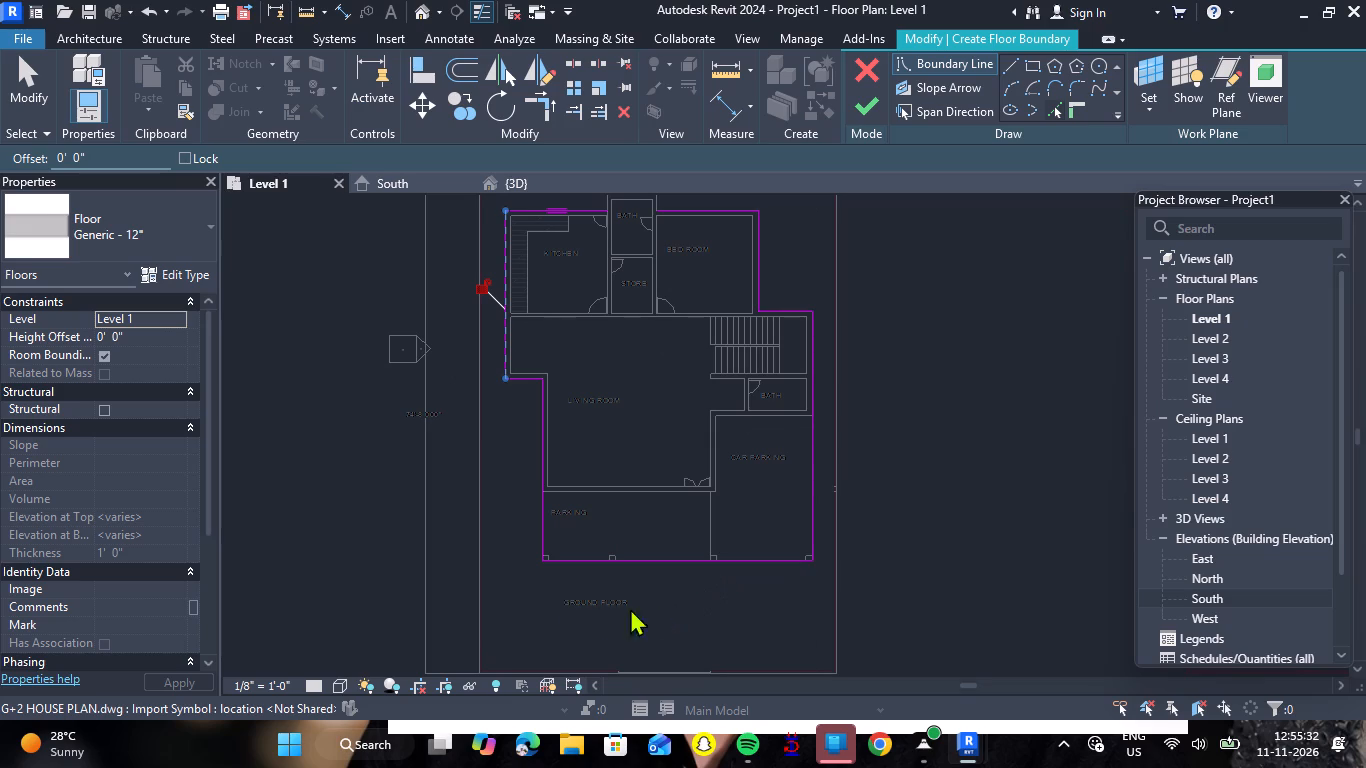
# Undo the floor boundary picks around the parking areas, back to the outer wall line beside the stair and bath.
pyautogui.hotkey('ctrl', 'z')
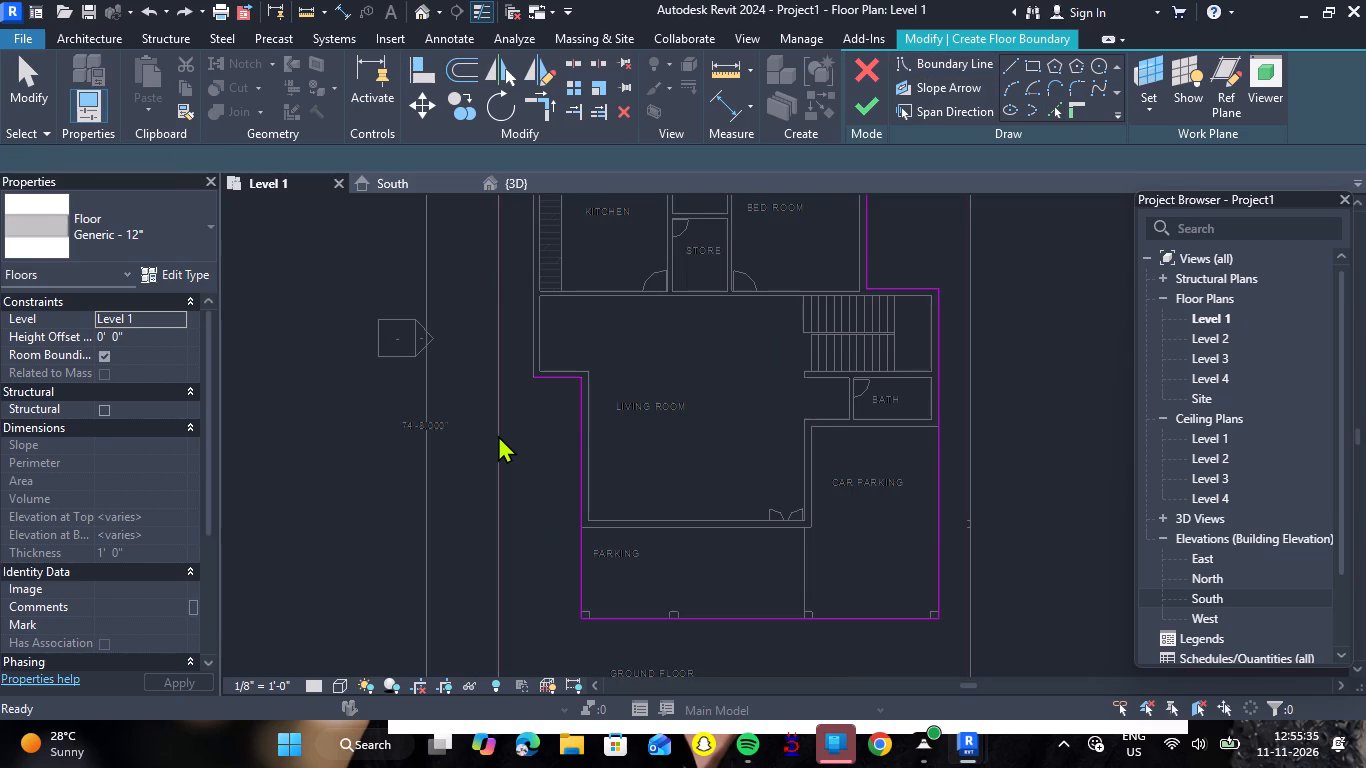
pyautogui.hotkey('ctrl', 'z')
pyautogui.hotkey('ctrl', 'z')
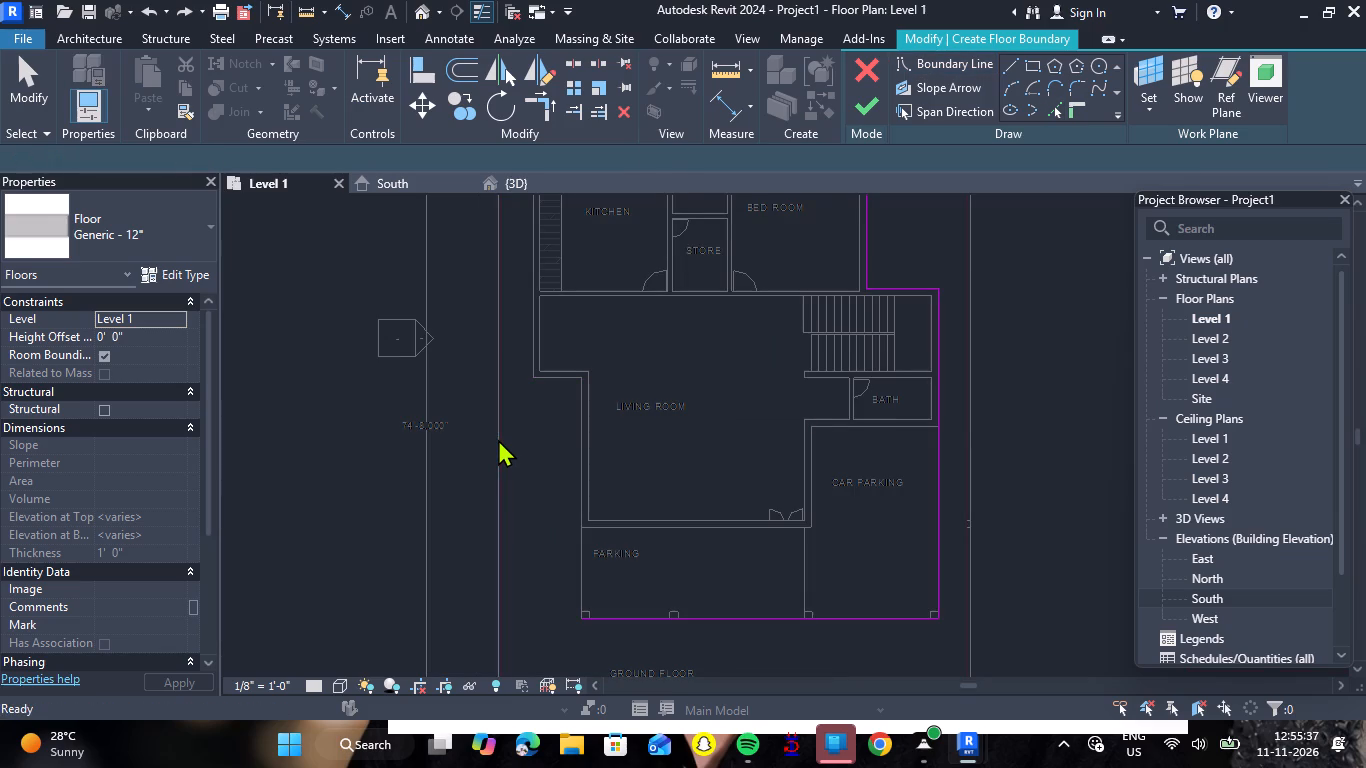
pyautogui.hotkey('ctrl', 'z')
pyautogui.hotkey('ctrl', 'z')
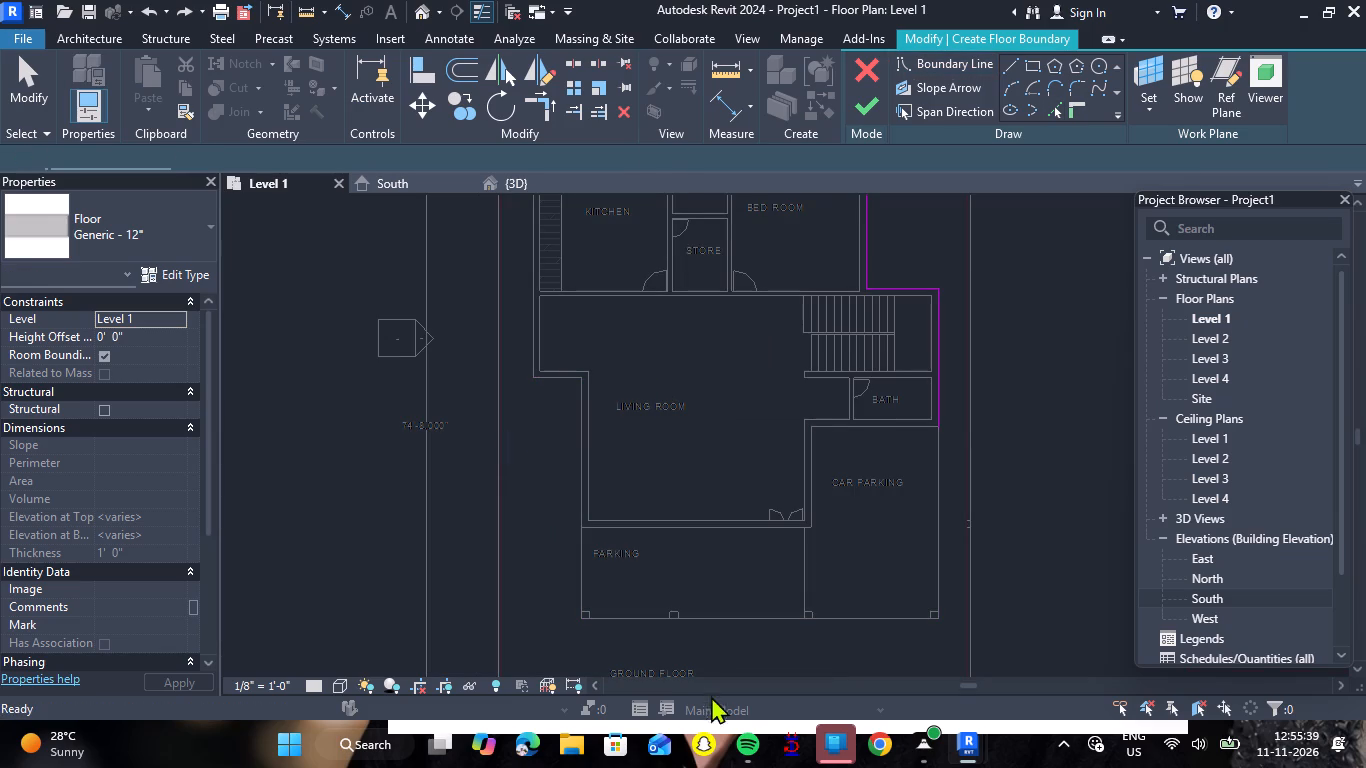
# Pick the floor boundary along the exterior walls facing both parking areas, the living room side and its step, and the kitchen side.
pyautogui.click(875, 432)
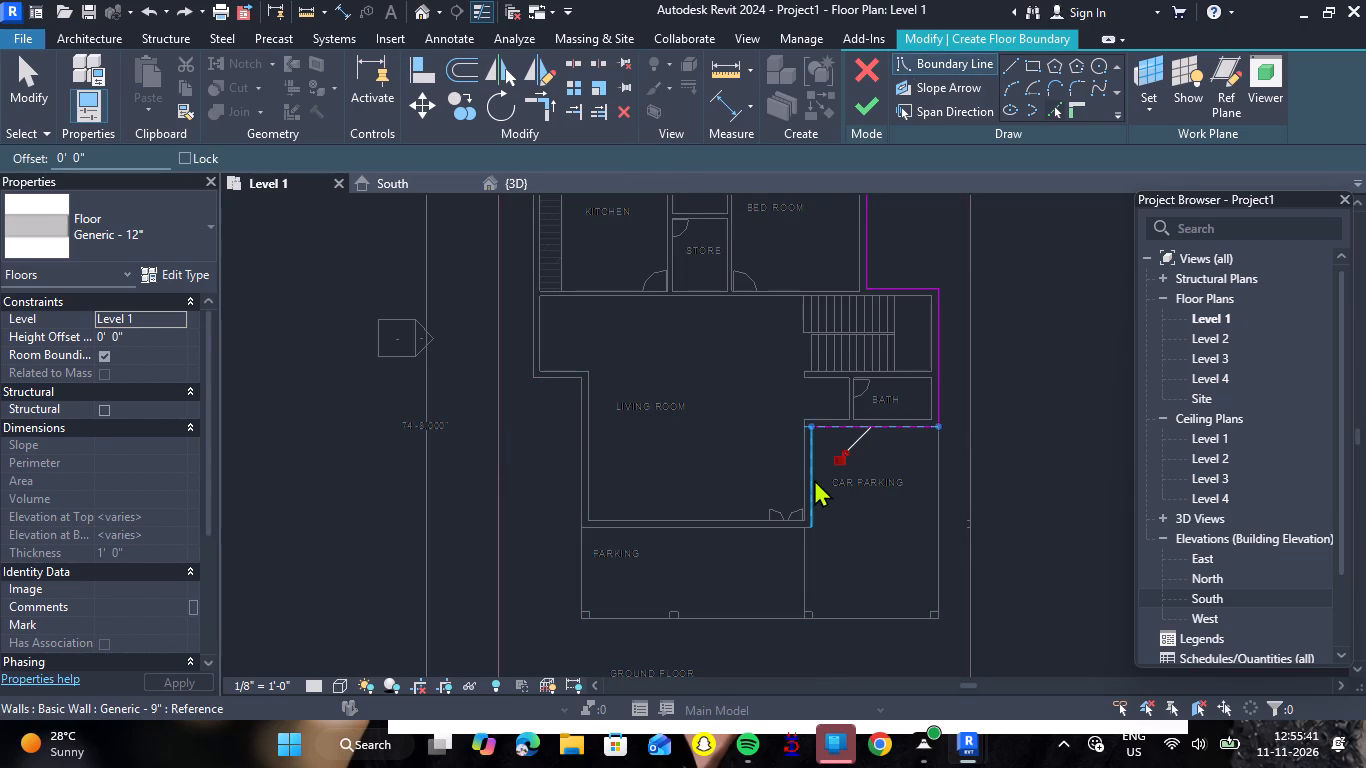
pyautogui.click(814, 479)
pyautogui.click(750, 532)
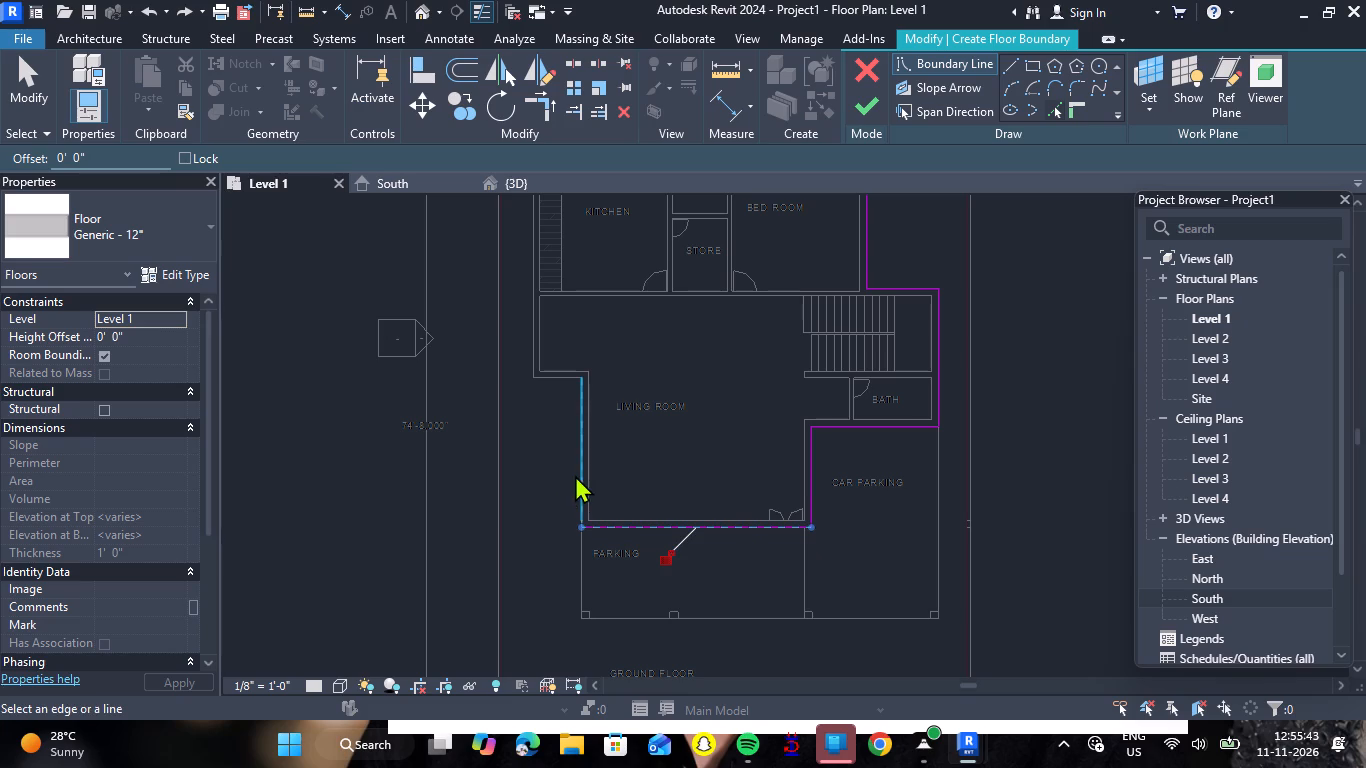
pyautogui.click(575, 475)
pyautogui.click(557, 376)
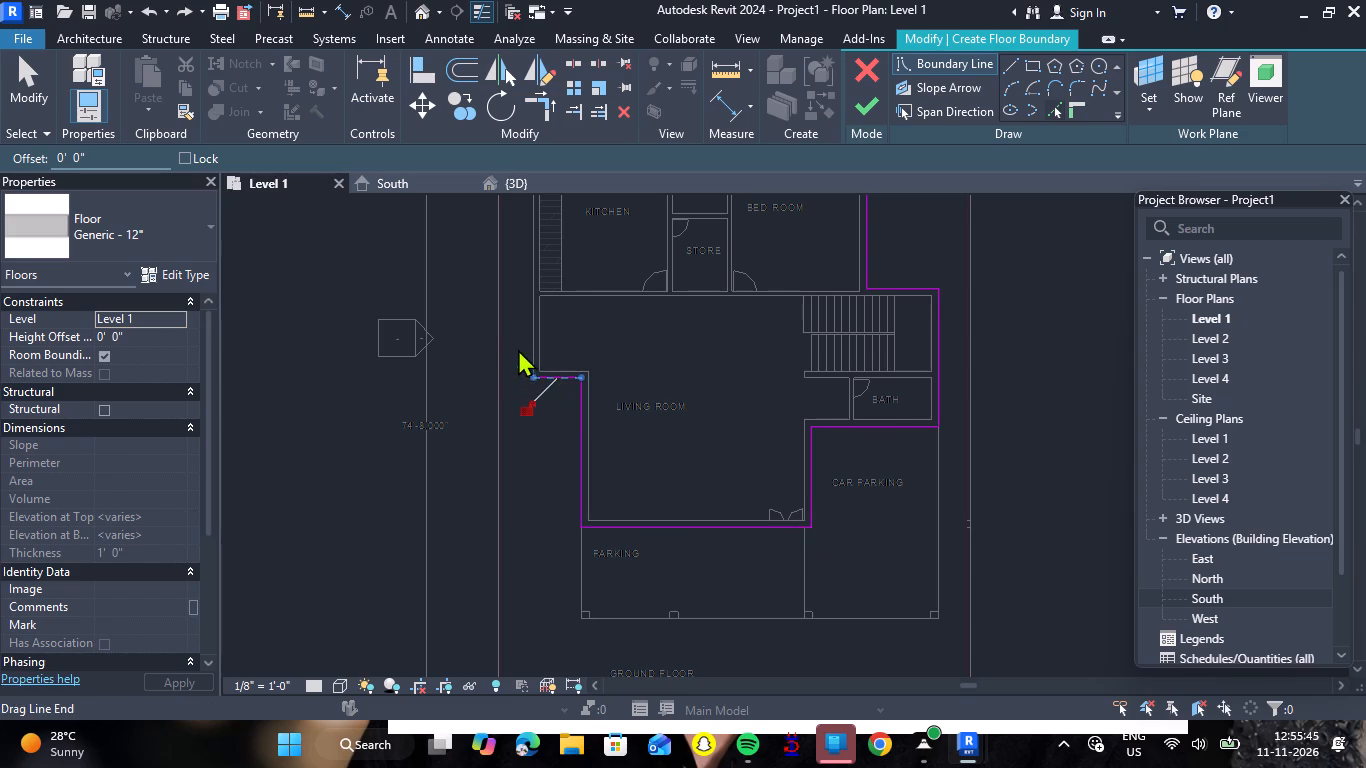
pyautogui.click(525, 344)
pyautogui.scroll(-3, 518, 478)
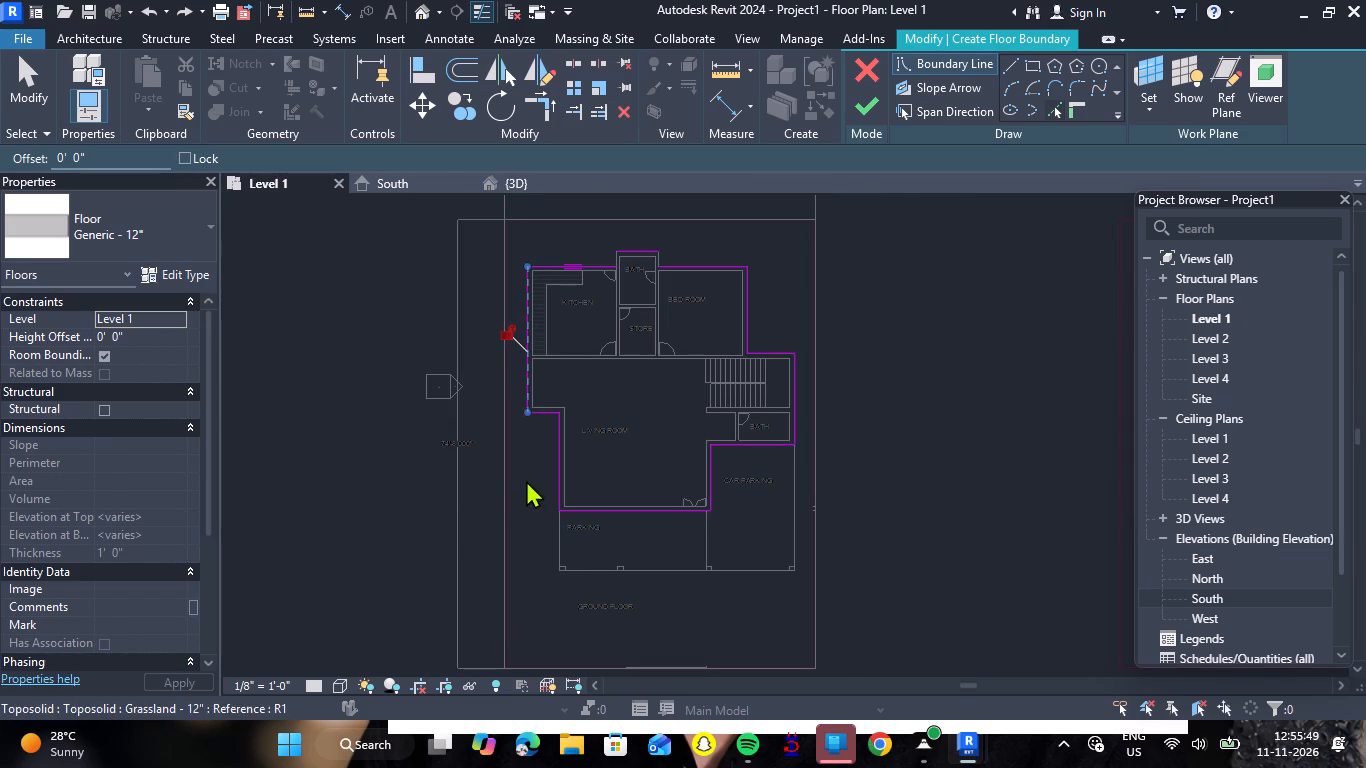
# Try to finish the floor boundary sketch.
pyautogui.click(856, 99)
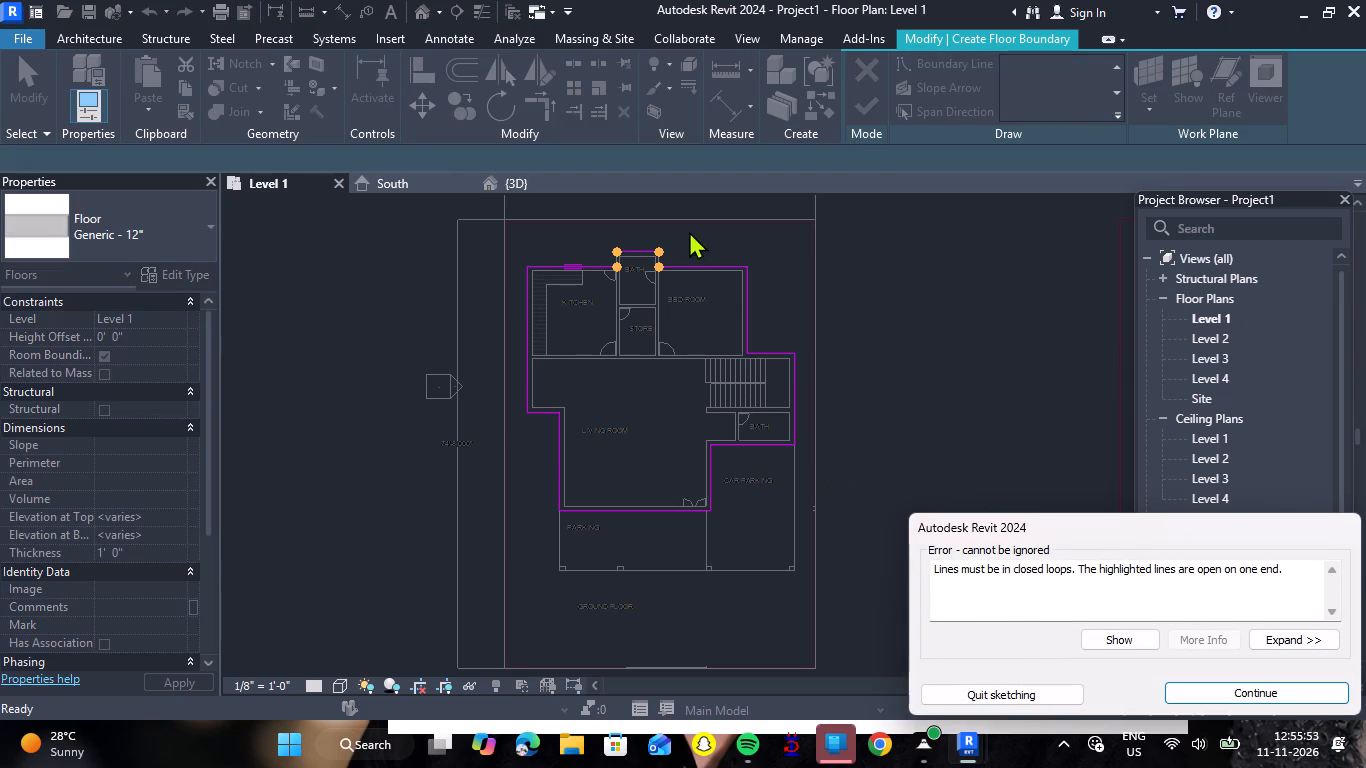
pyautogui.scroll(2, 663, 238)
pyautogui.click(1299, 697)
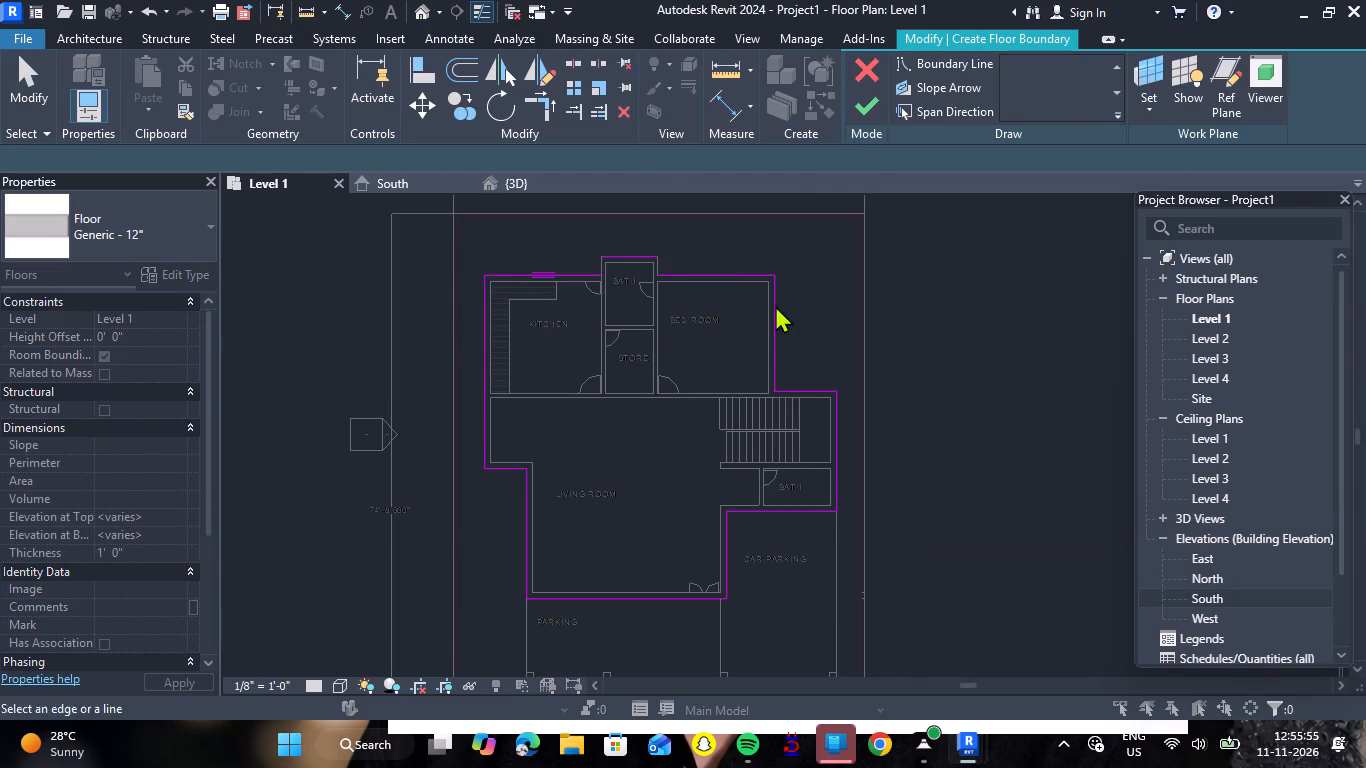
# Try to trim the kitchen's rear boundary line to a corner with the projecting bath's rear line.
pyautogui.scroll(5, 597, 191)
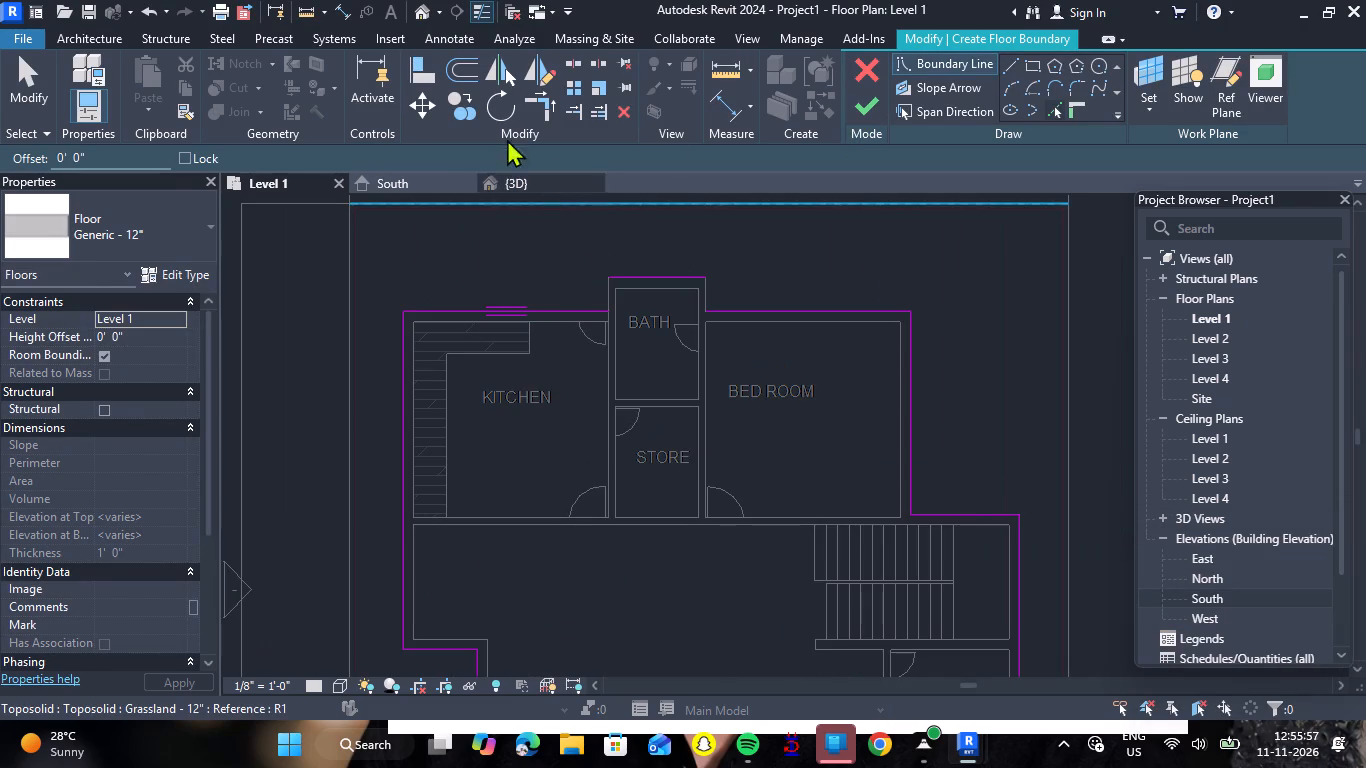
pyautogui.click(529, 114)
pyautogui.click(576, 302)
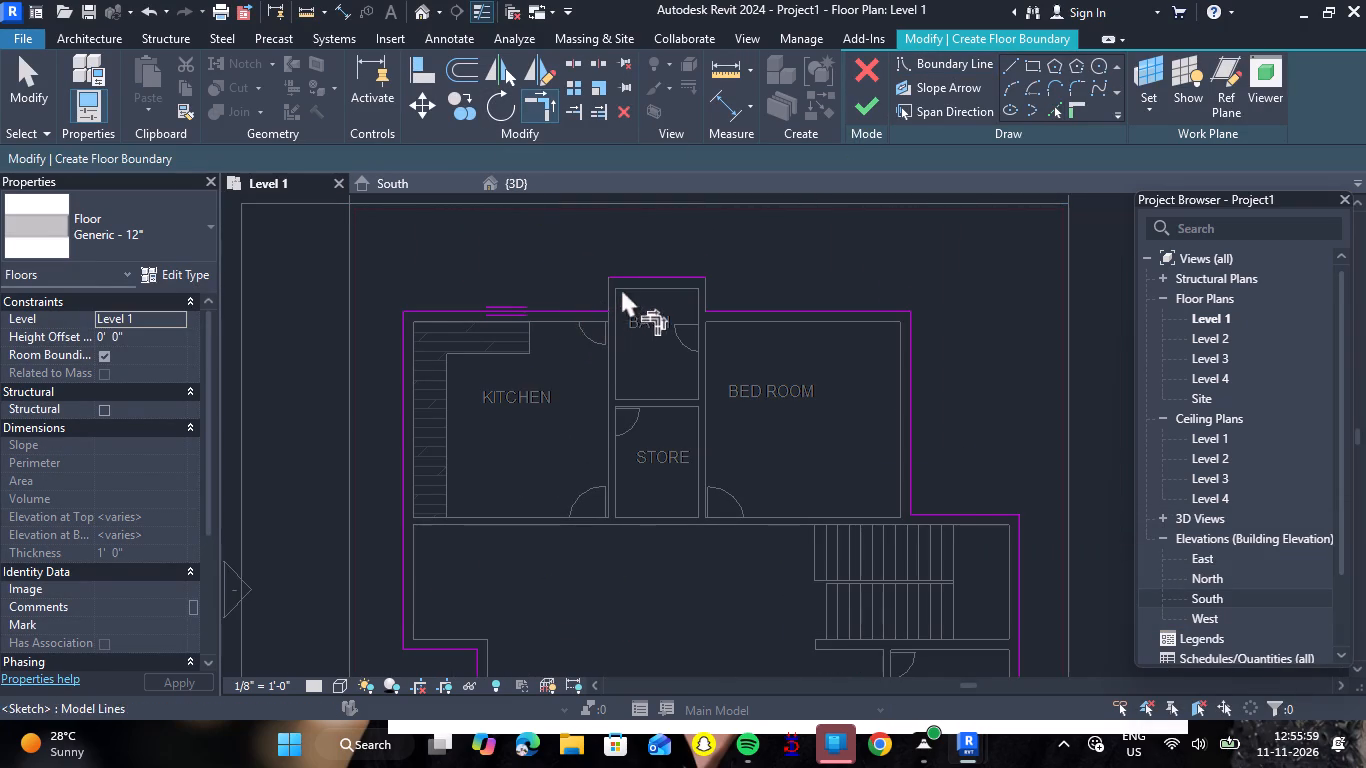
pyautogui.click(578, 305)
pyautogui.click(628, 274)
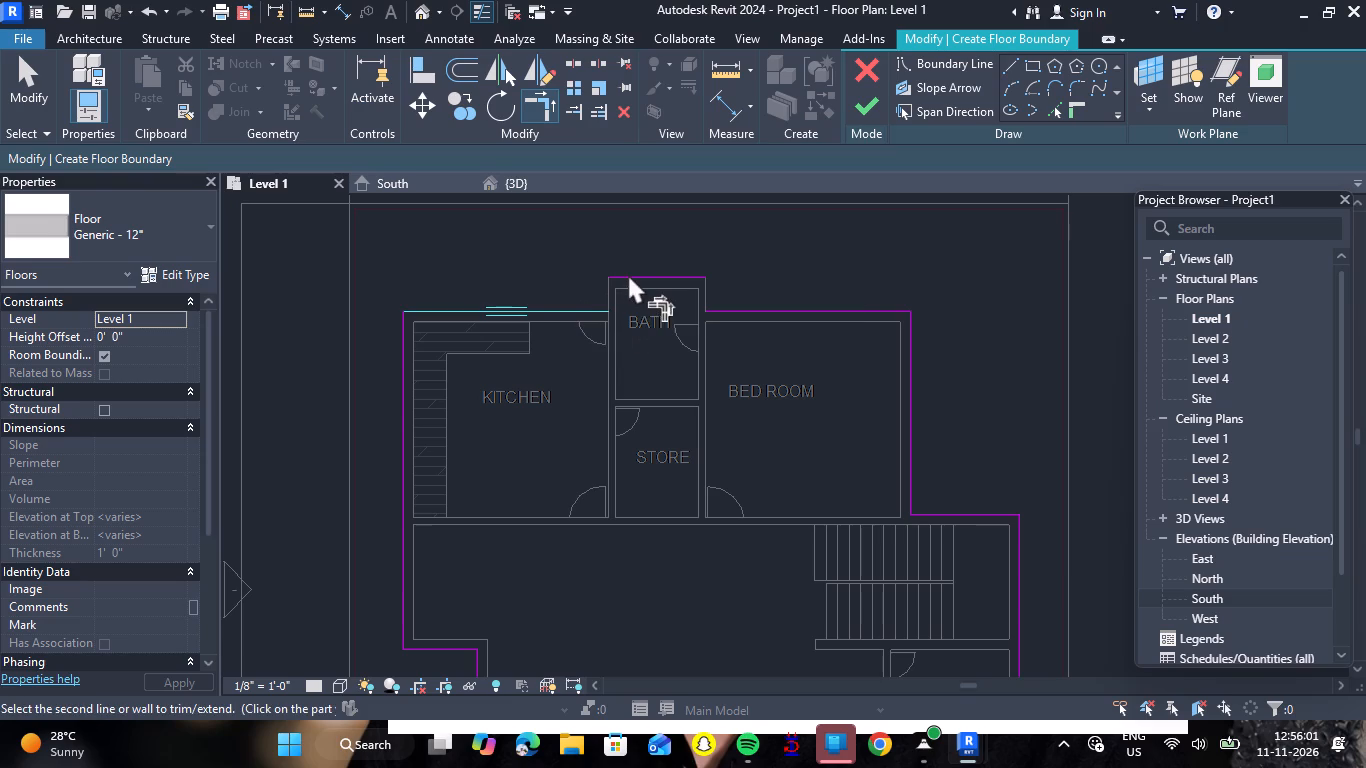
# Draw the two short boundary lines closing the sides of the rear bath projection and finish the floor.
pyautogui.click(1015, 61)
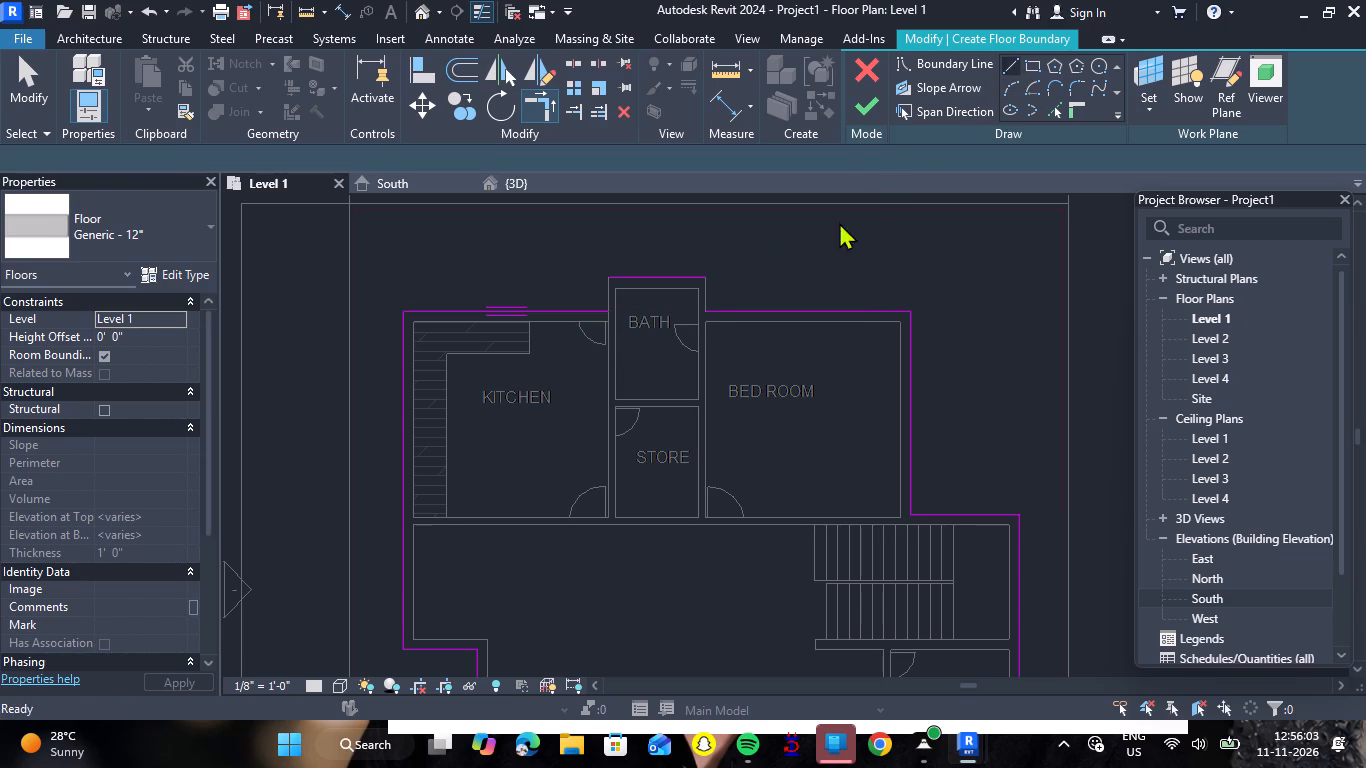
pyautogui.scroll(4, 601, 314)
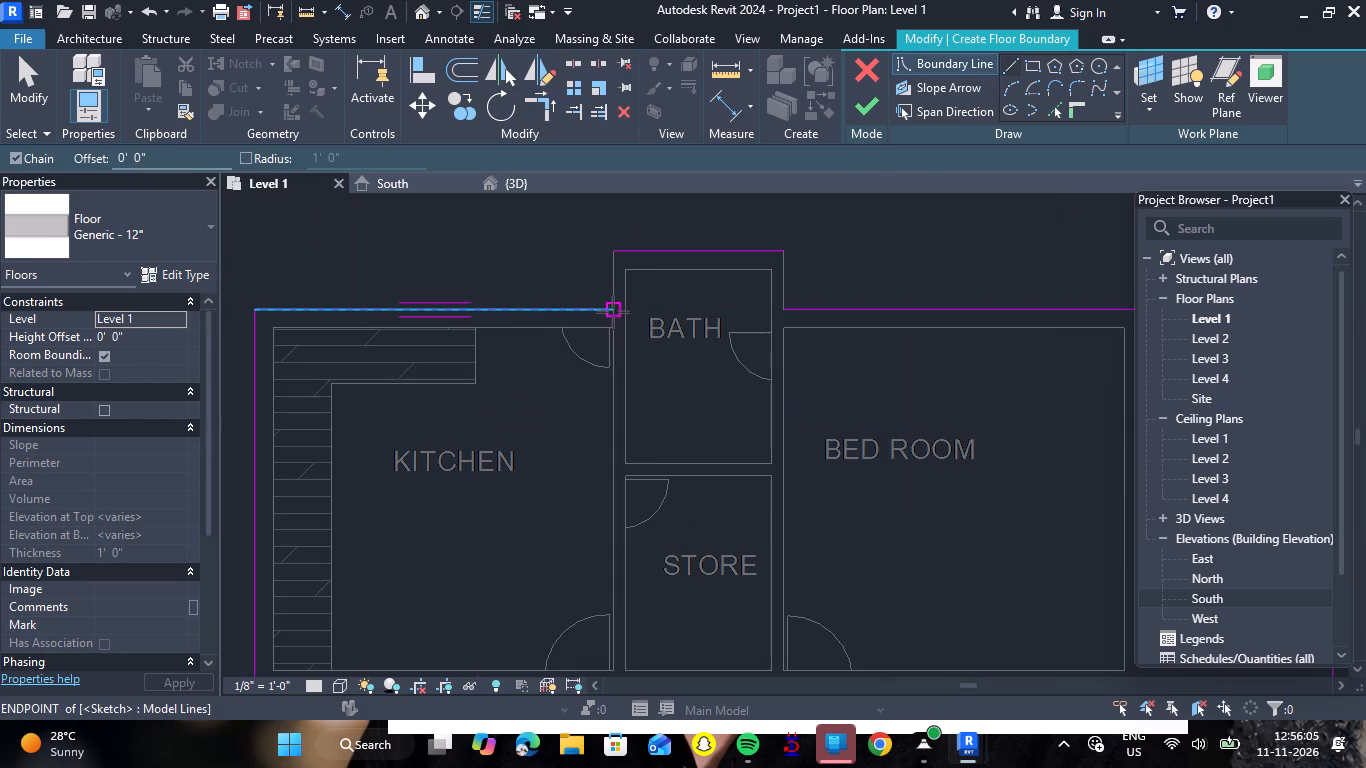
pyautogui.click(613, 312)
pyautogui.click(619, 249)
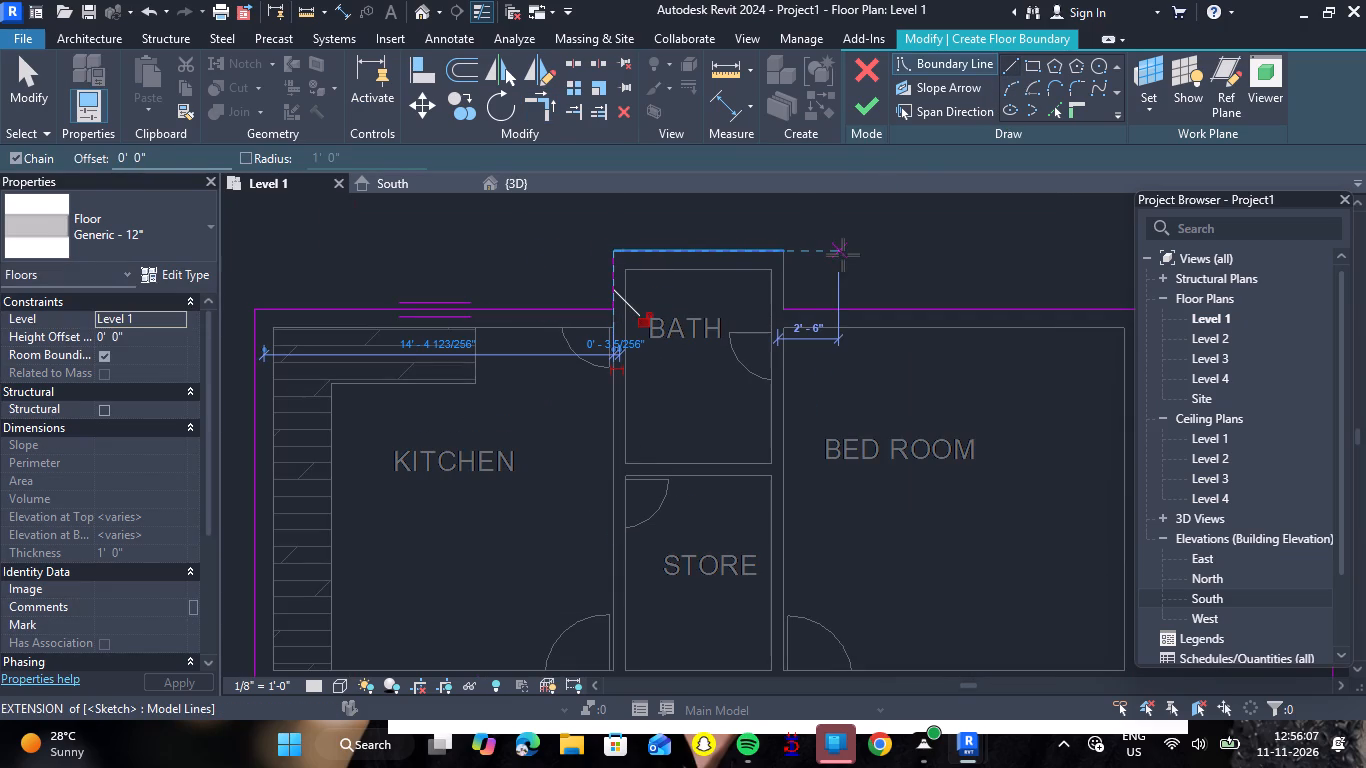
pyautogui.press('Escape')
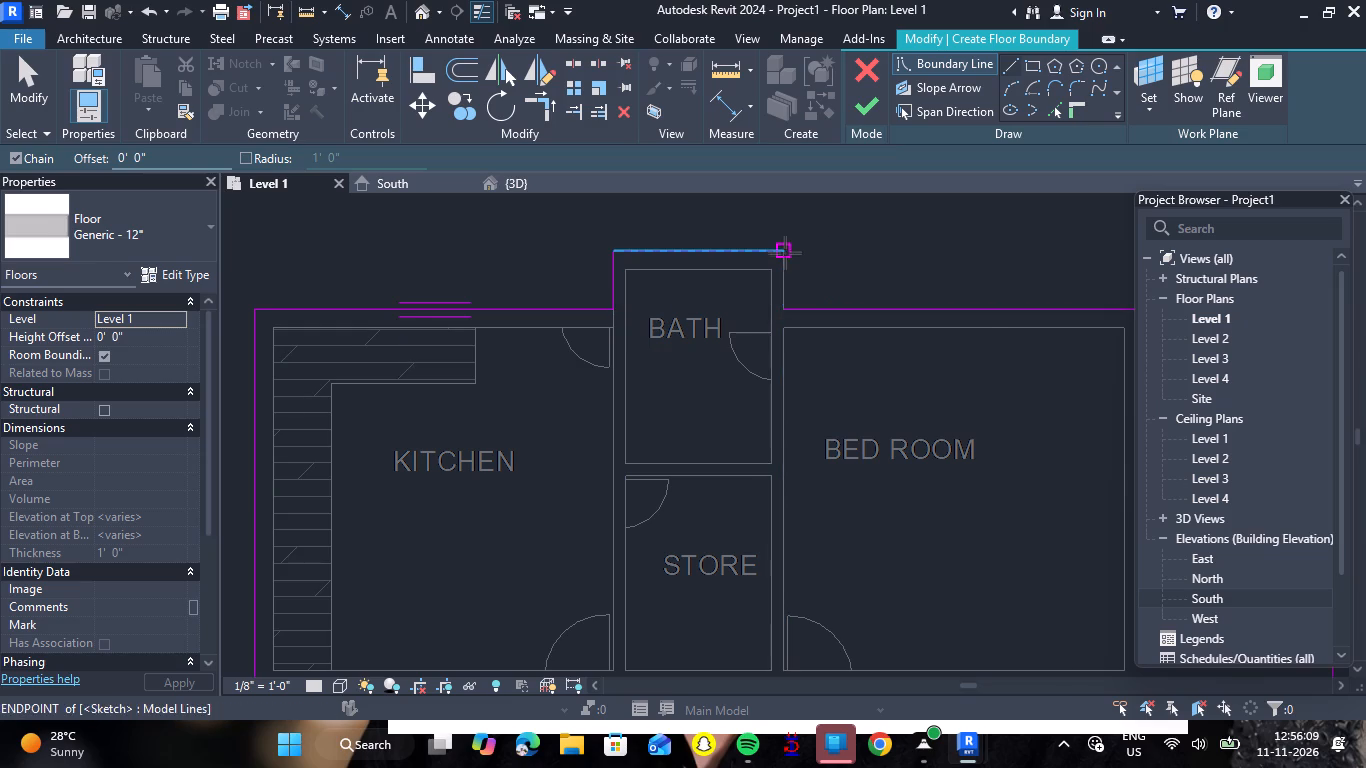
pyautogui.click(784, 253)
pyautogui.click(783, 309)
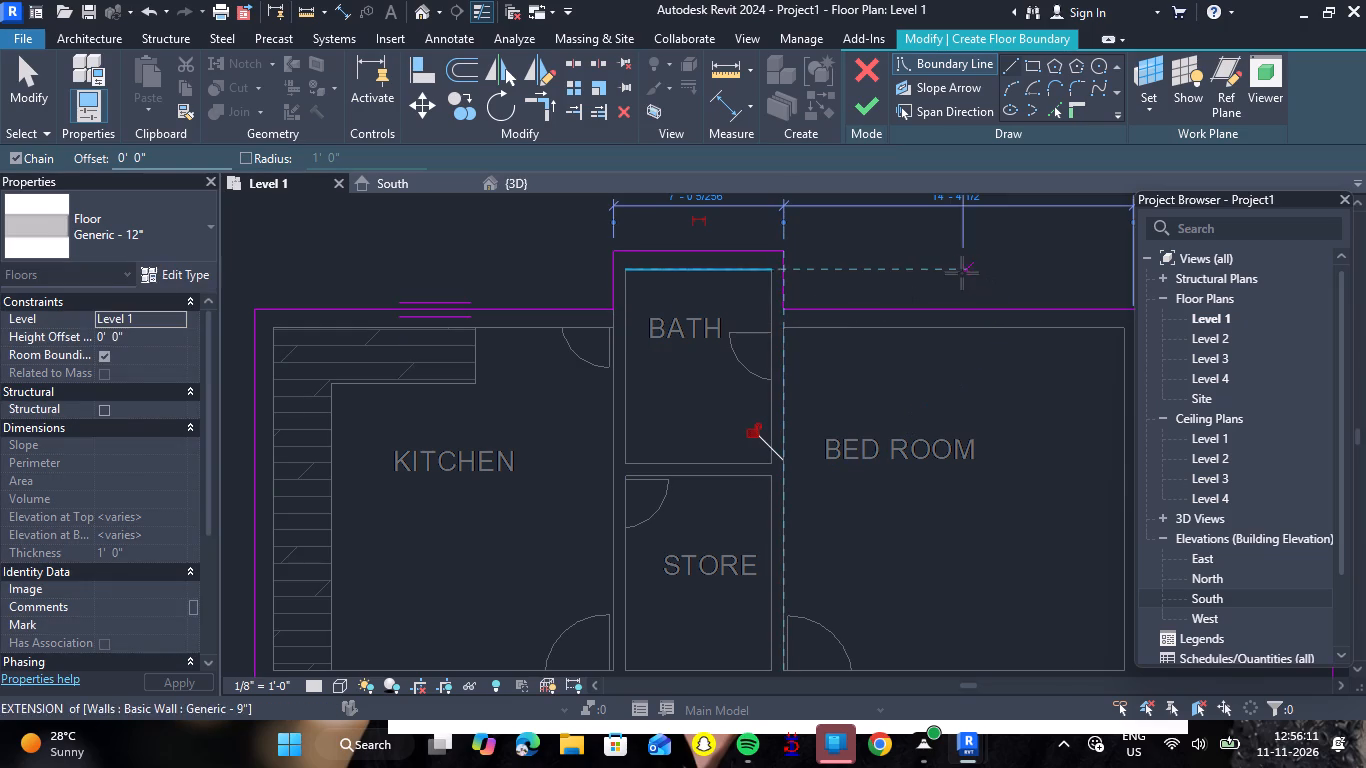
pyautogui.press('`')
pyautogui.press('Escape')
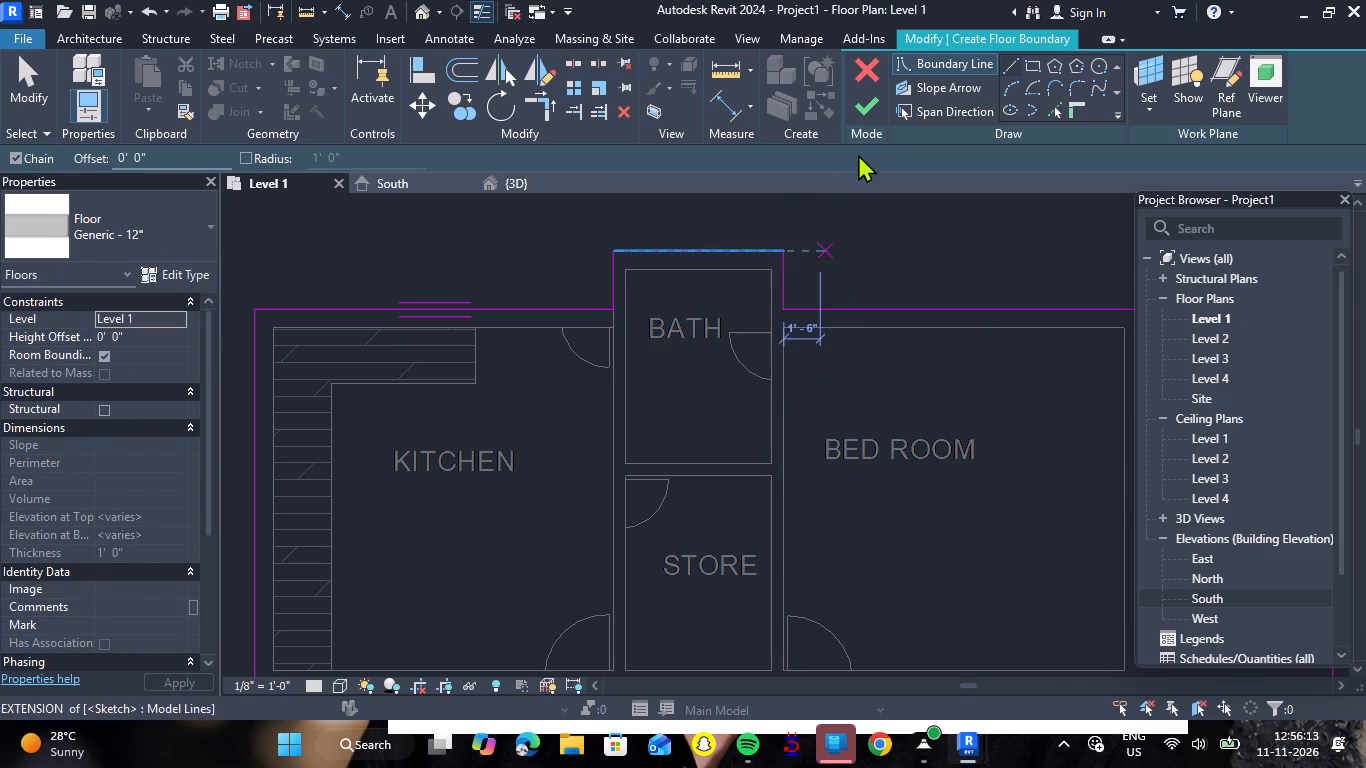
pyautogui.click(859, 118)
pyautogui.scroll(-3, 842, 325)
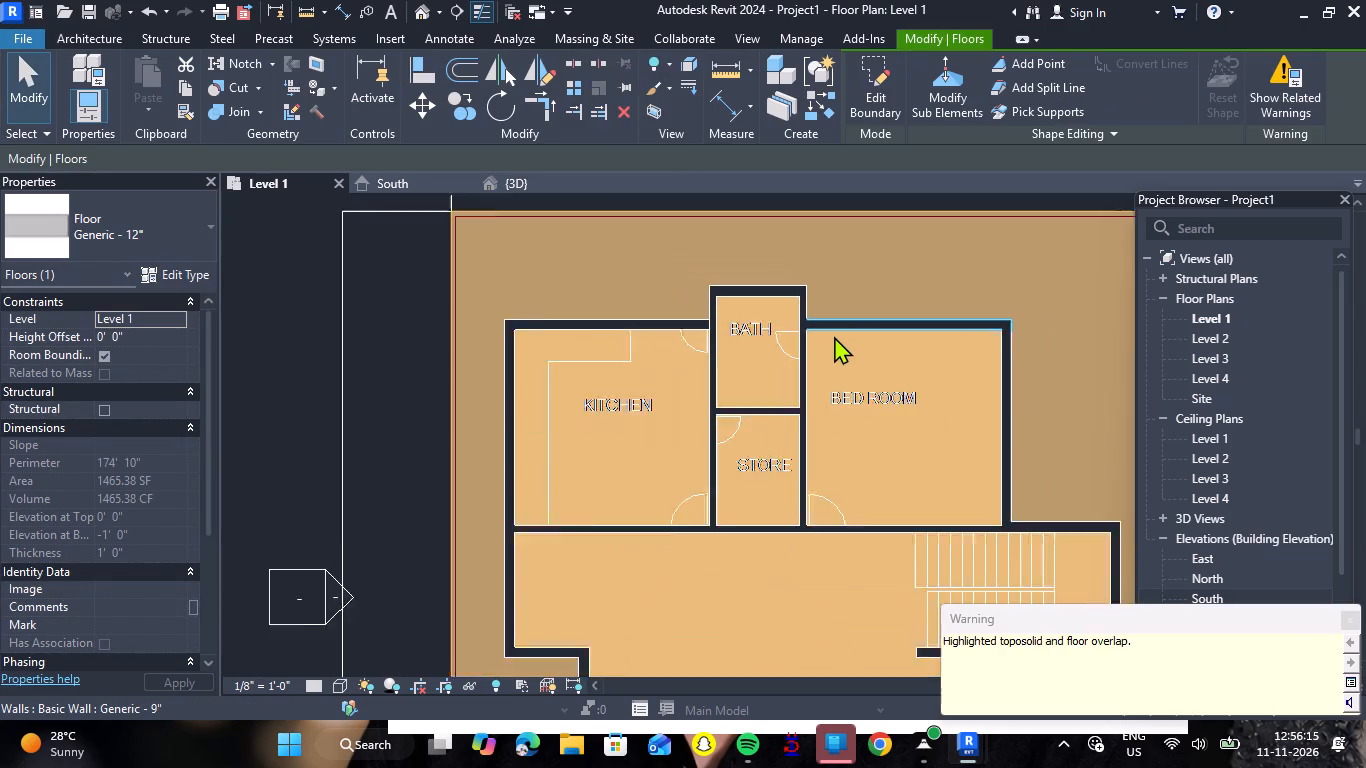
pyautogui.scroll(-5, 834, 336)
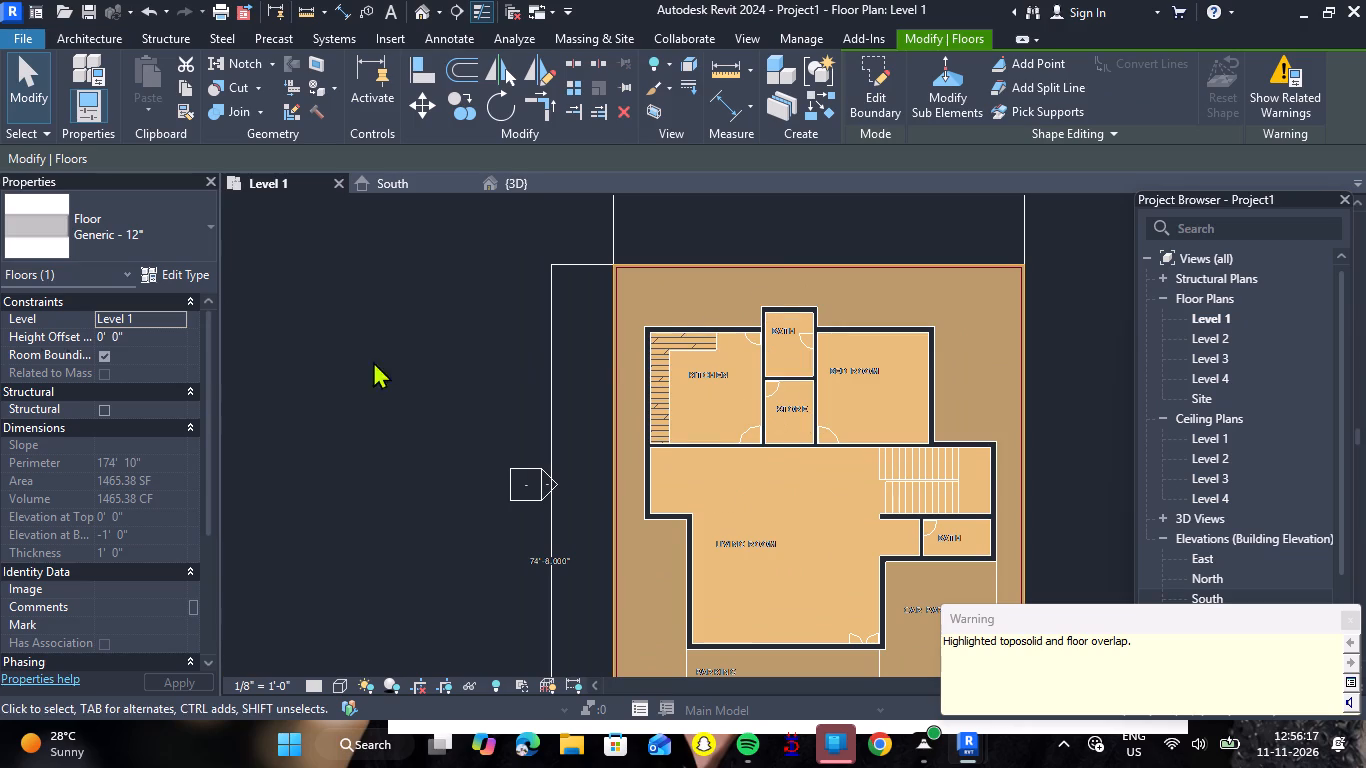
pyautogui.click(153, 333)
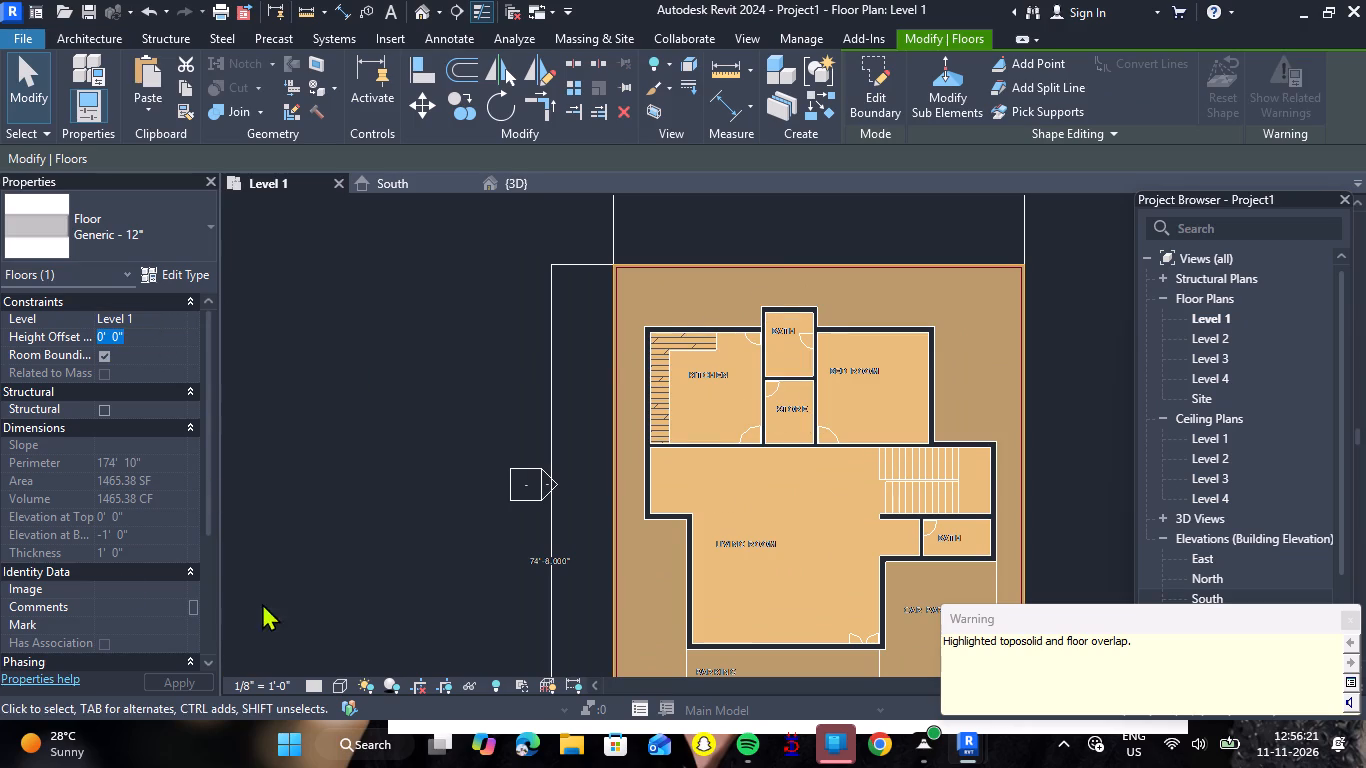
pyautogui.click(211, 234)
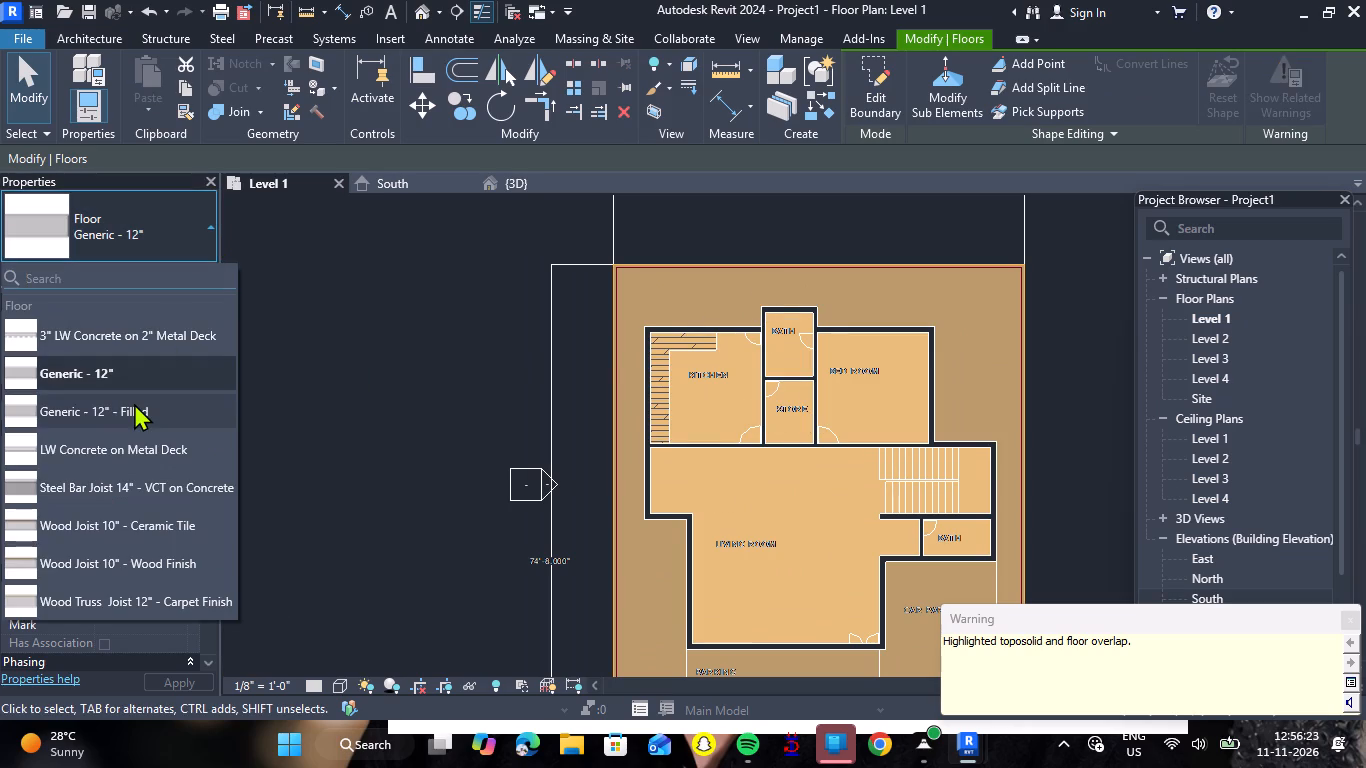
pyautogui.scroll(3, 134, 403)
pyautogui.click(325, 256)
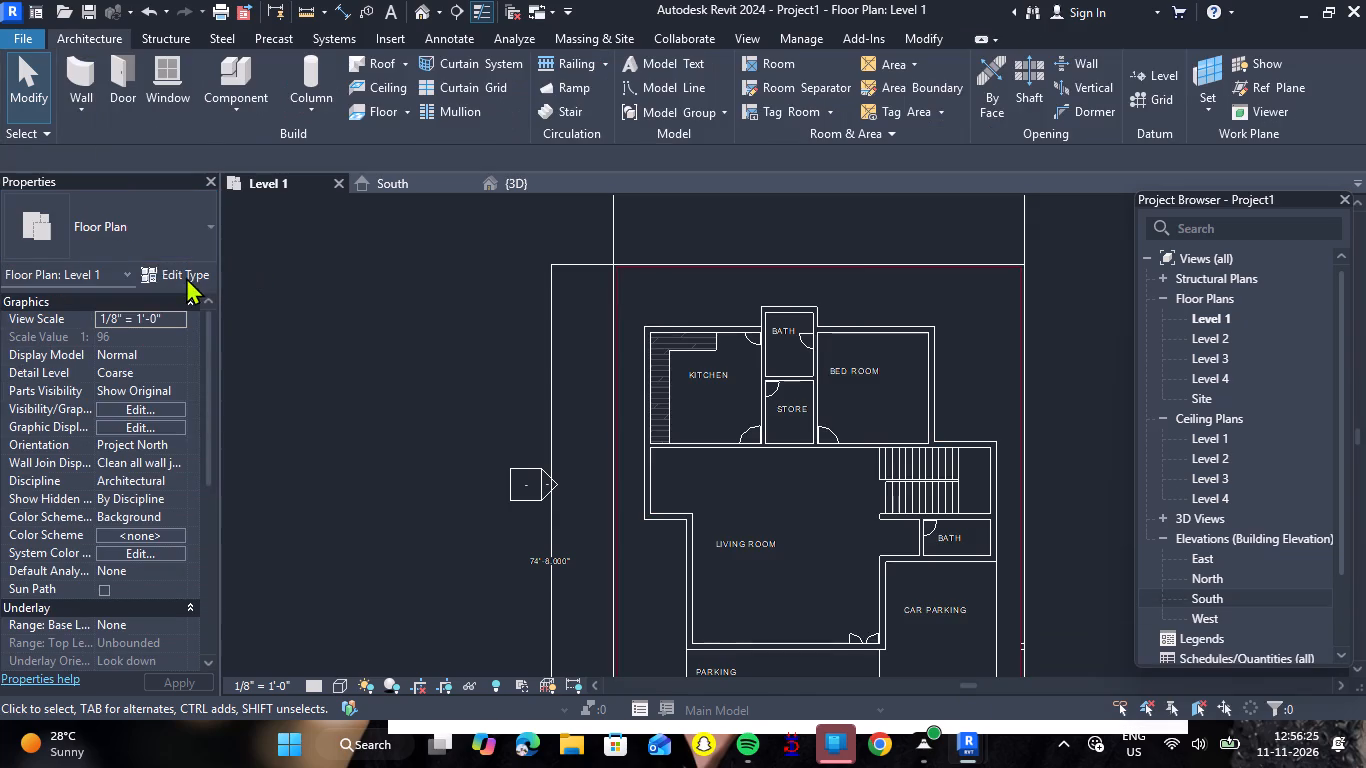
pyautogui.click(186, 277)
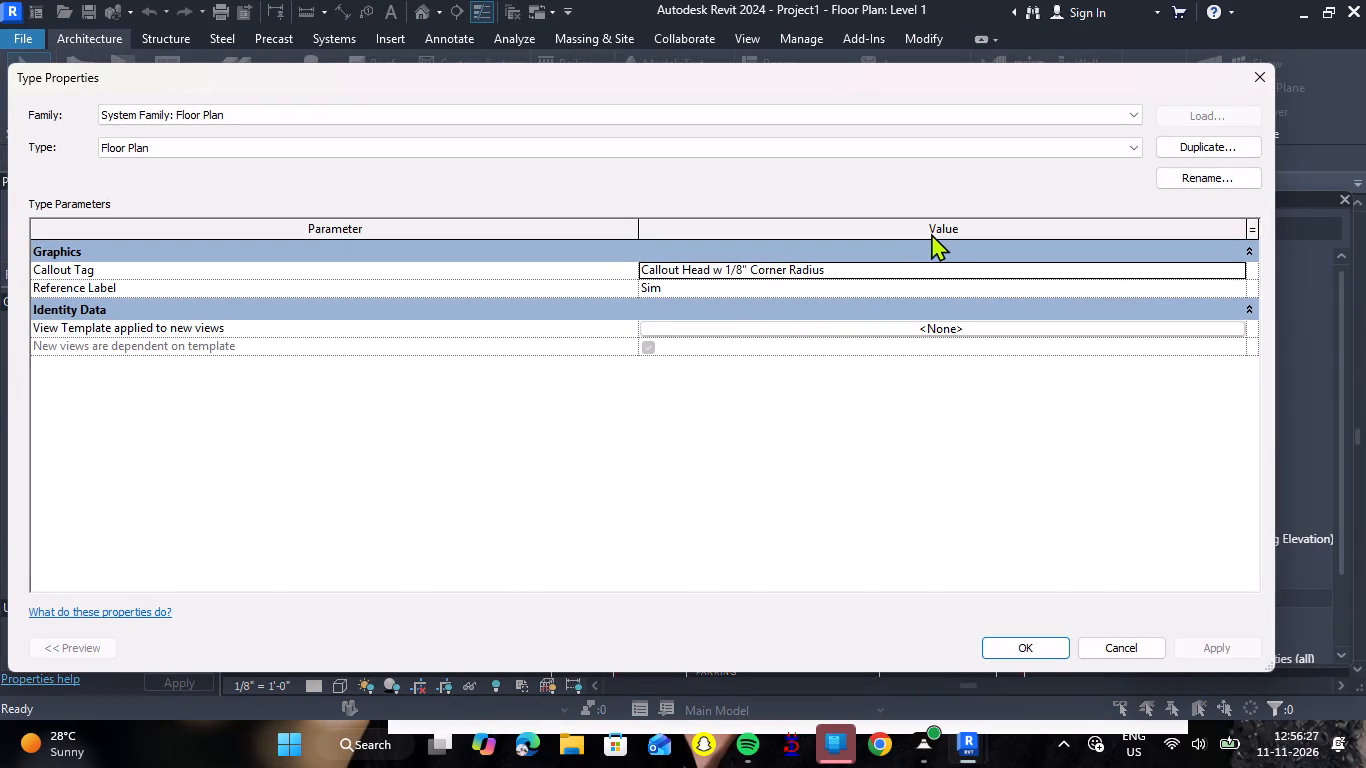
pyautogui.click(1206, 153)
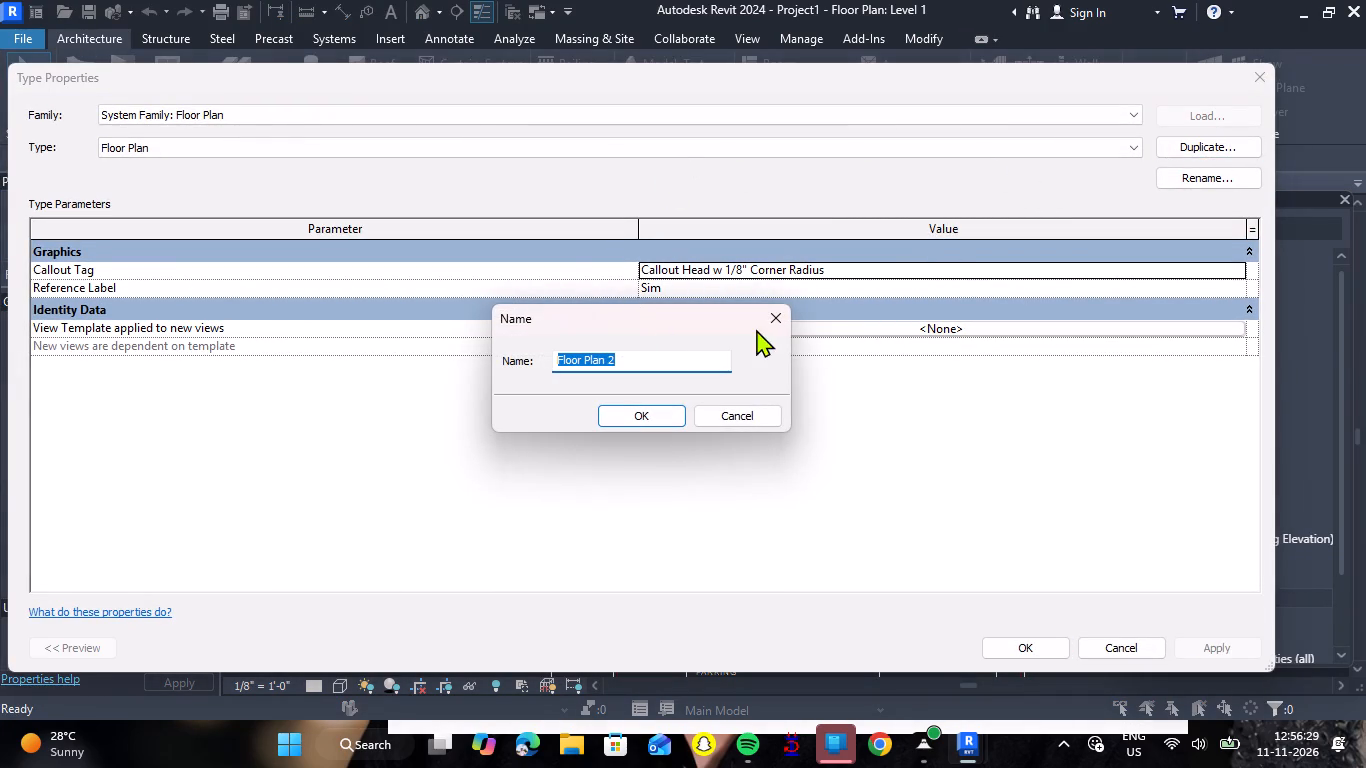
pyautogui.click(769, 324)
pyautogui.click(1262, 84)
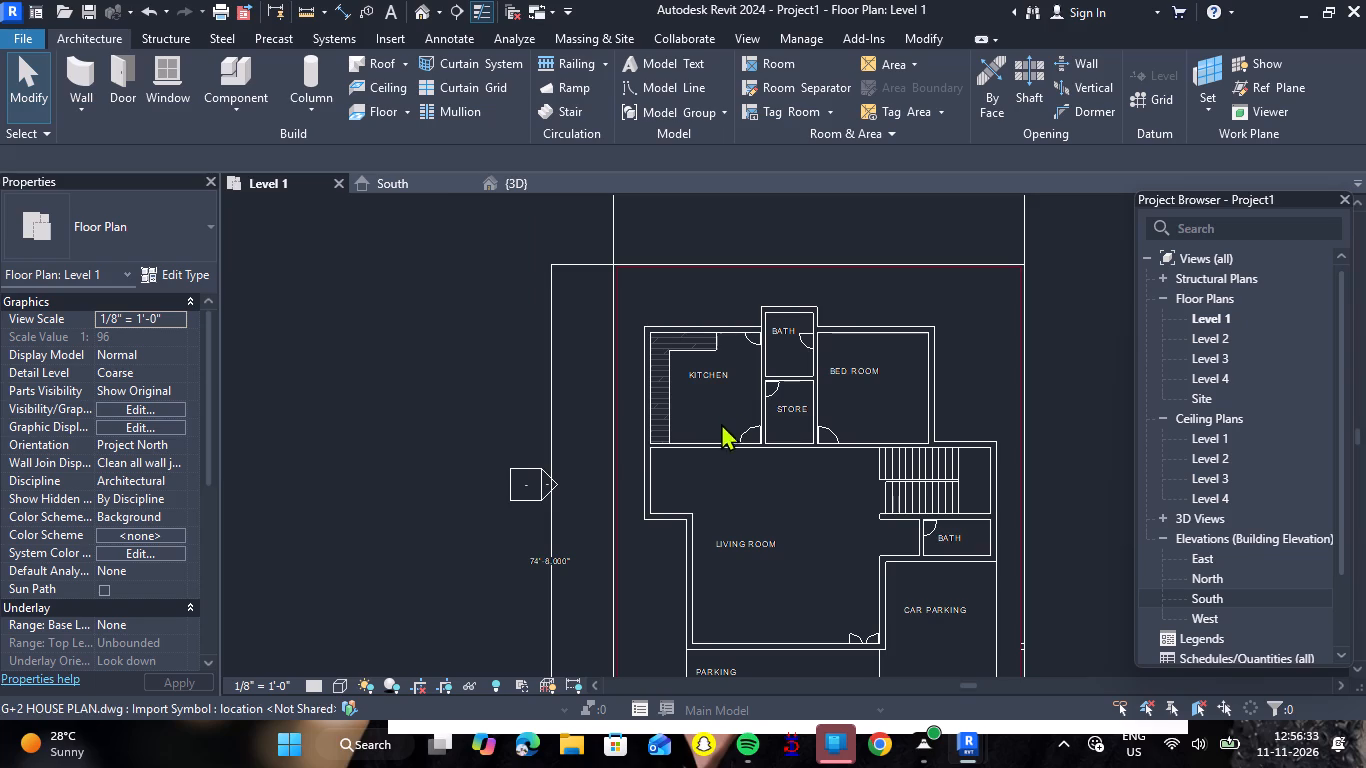
# In the 3D view, duplicate the ground floor slab's type as Generic - 6".
pyautogui.click(496, 188)
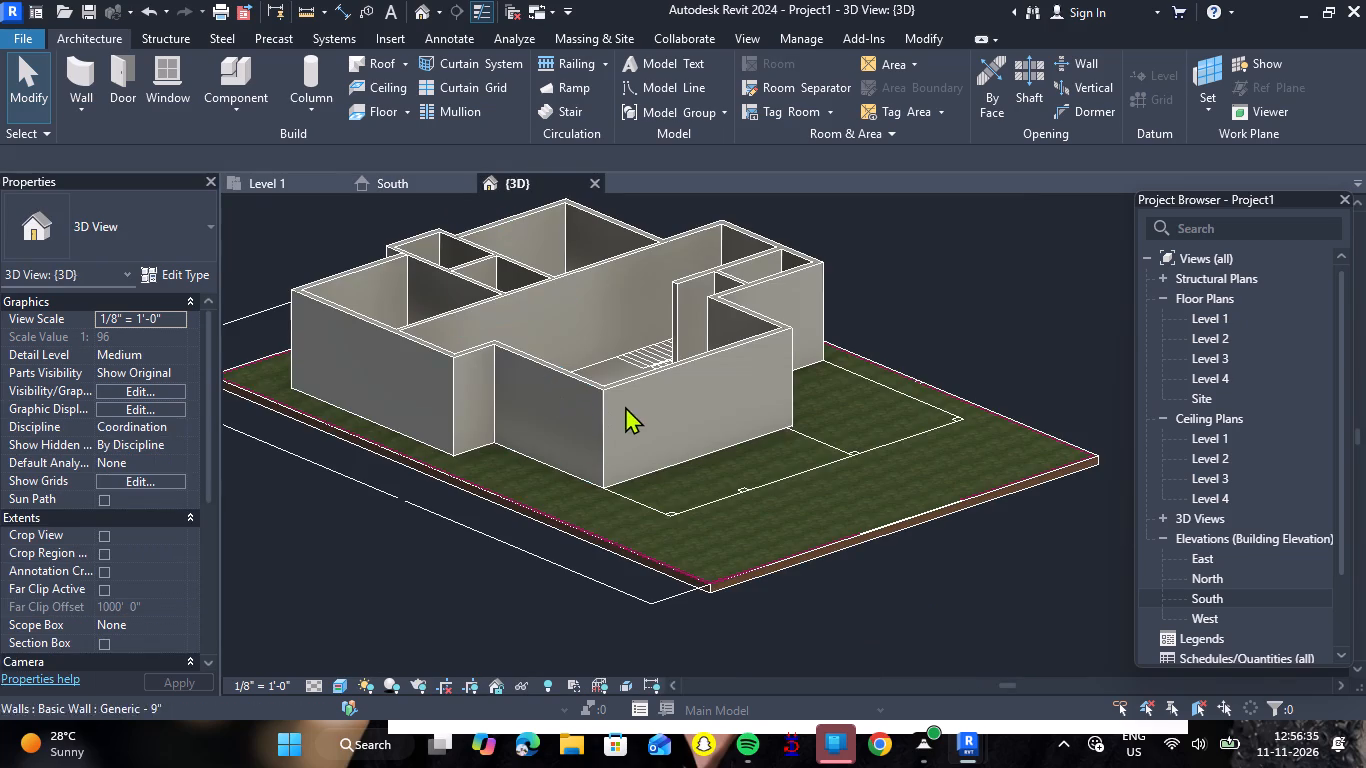
pyautogui.scroll(1, 655, 350)
pyautogui.keyDown('shift'); pyautogui.moveTo(613, 340); pyautogui.dragTo(603, 452, button='right'); pyautogui.keyUp('shift')
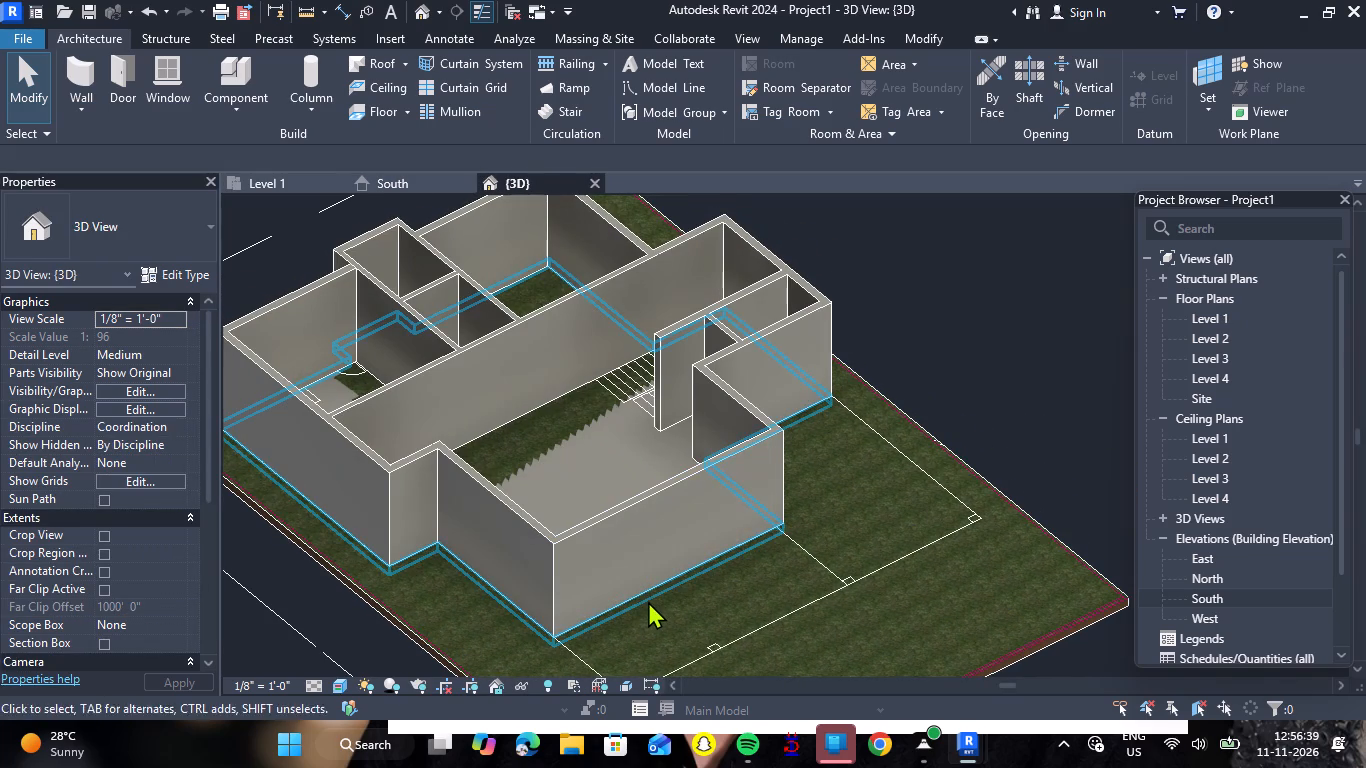
pyautogui.click(648, 600)
pyautogui.click(203, 274)
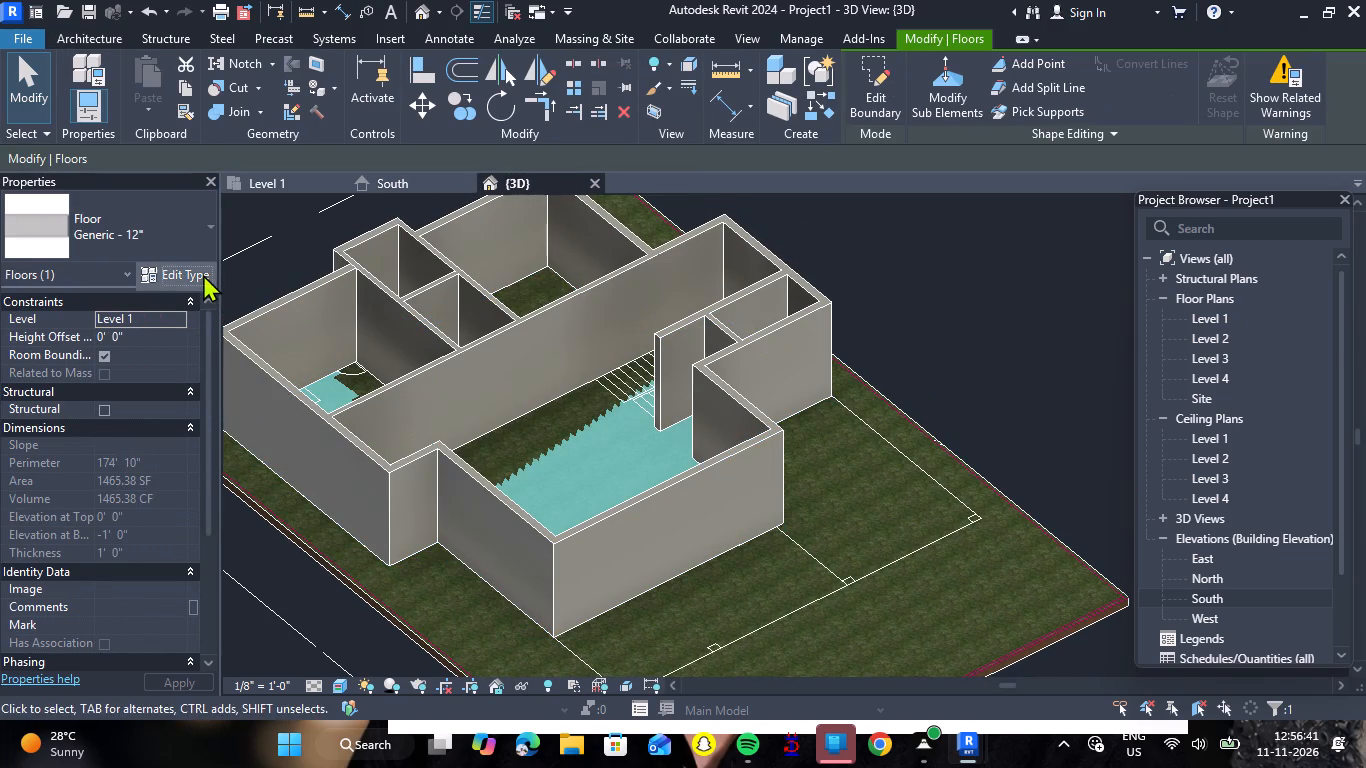
pyautogui.click(1195, 146)
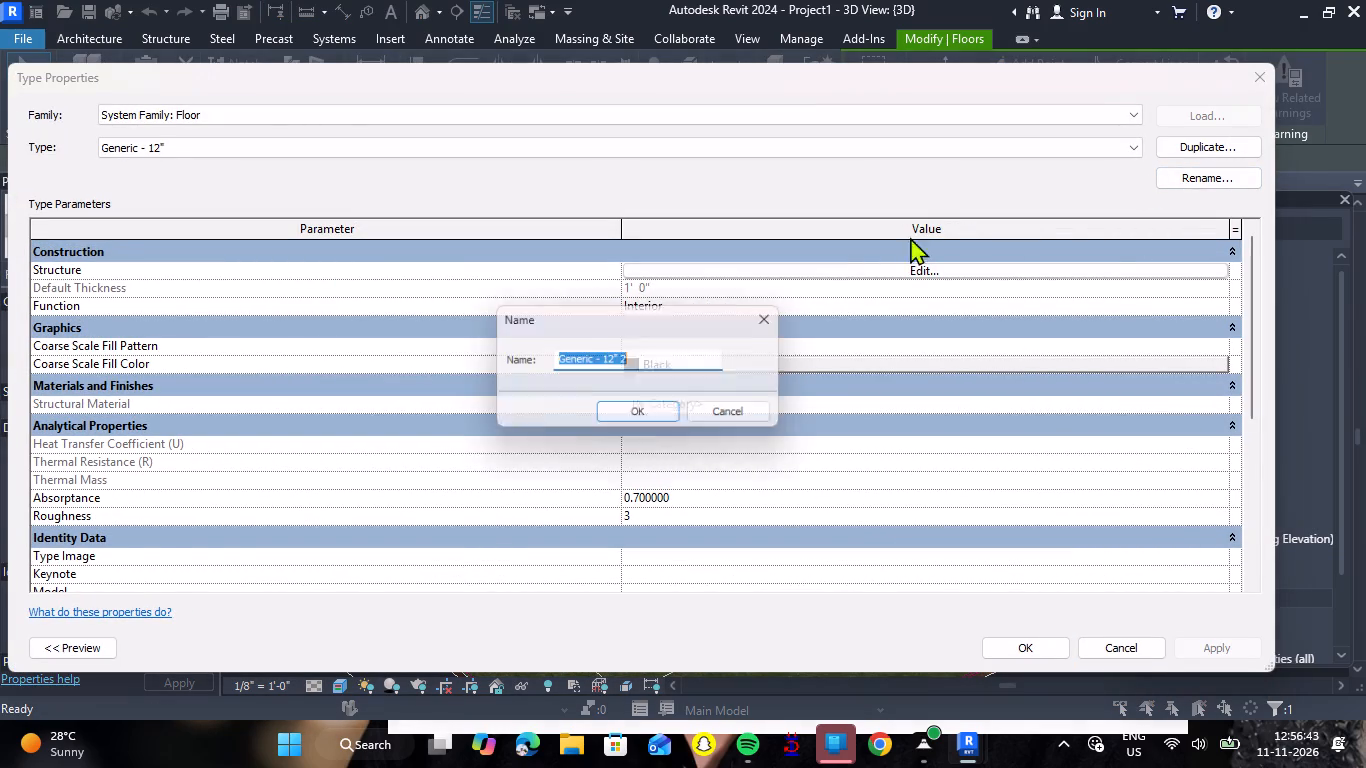
pyautogui.click(653, 363)
pyautogui.press('BackSpace')
pyautogui.press('BackSpace')
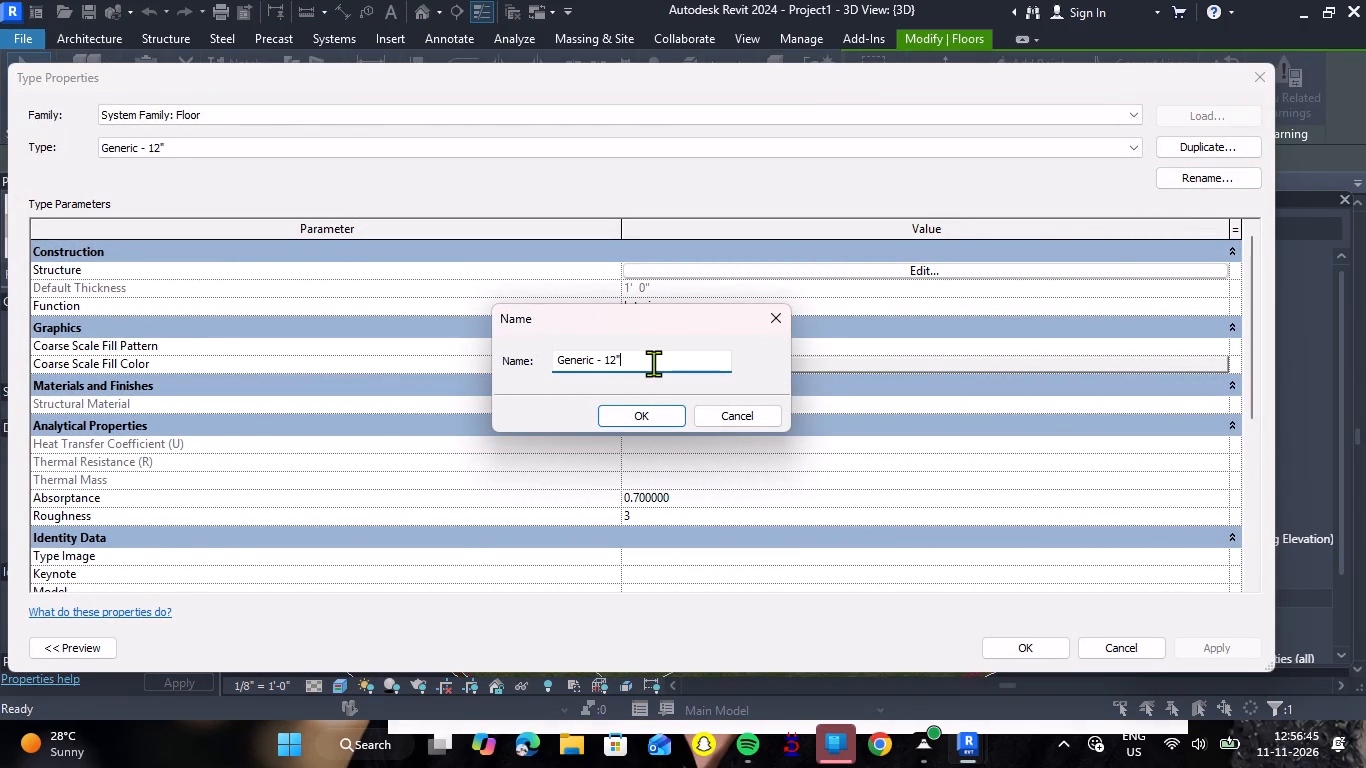
pyautogui.press('BackSpace')
pyautogui.press('BackSpace')
pyautogui.press('BackSpace')
pyautogui.write('6"')
pyautogui.press('Return')
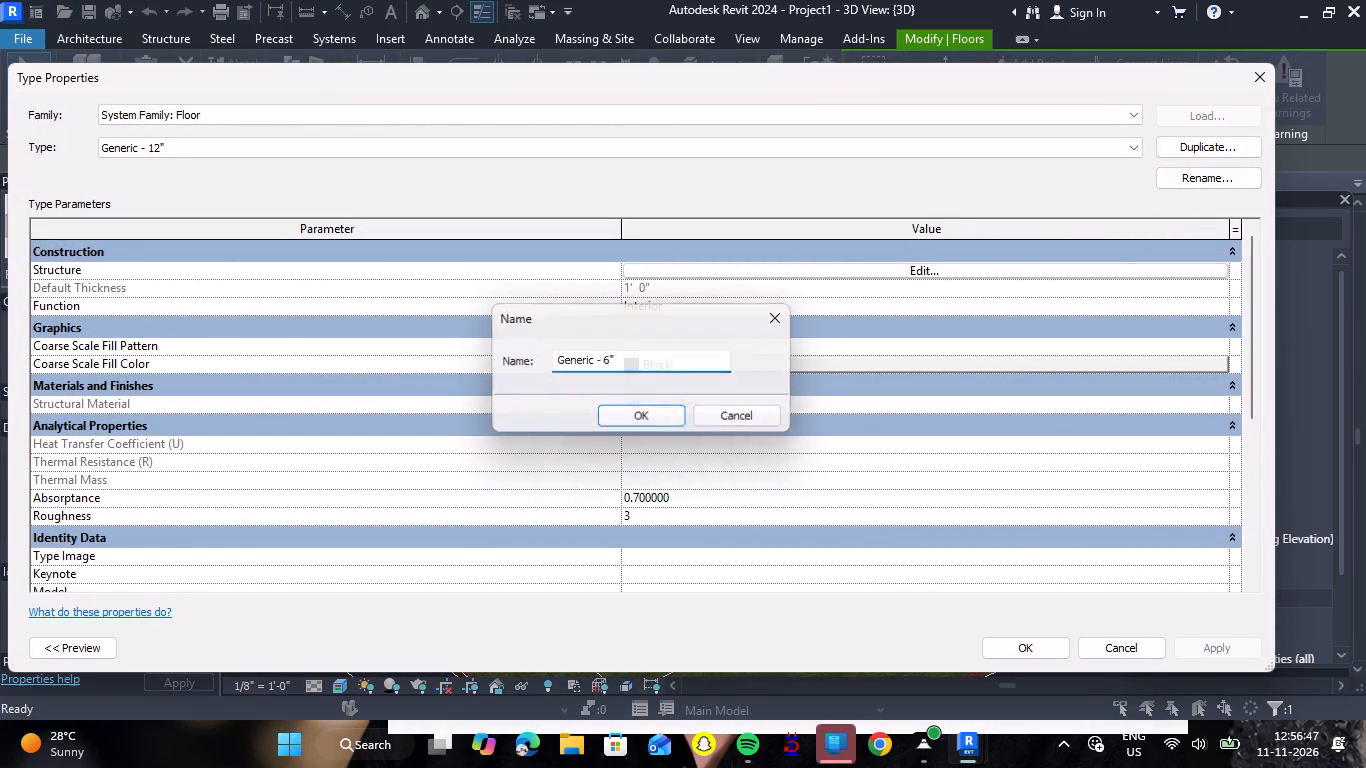
# Set the structure layer thickness of the Generic - 6" floor type to 6" and apply it.
pyautogui.click(854, 270)
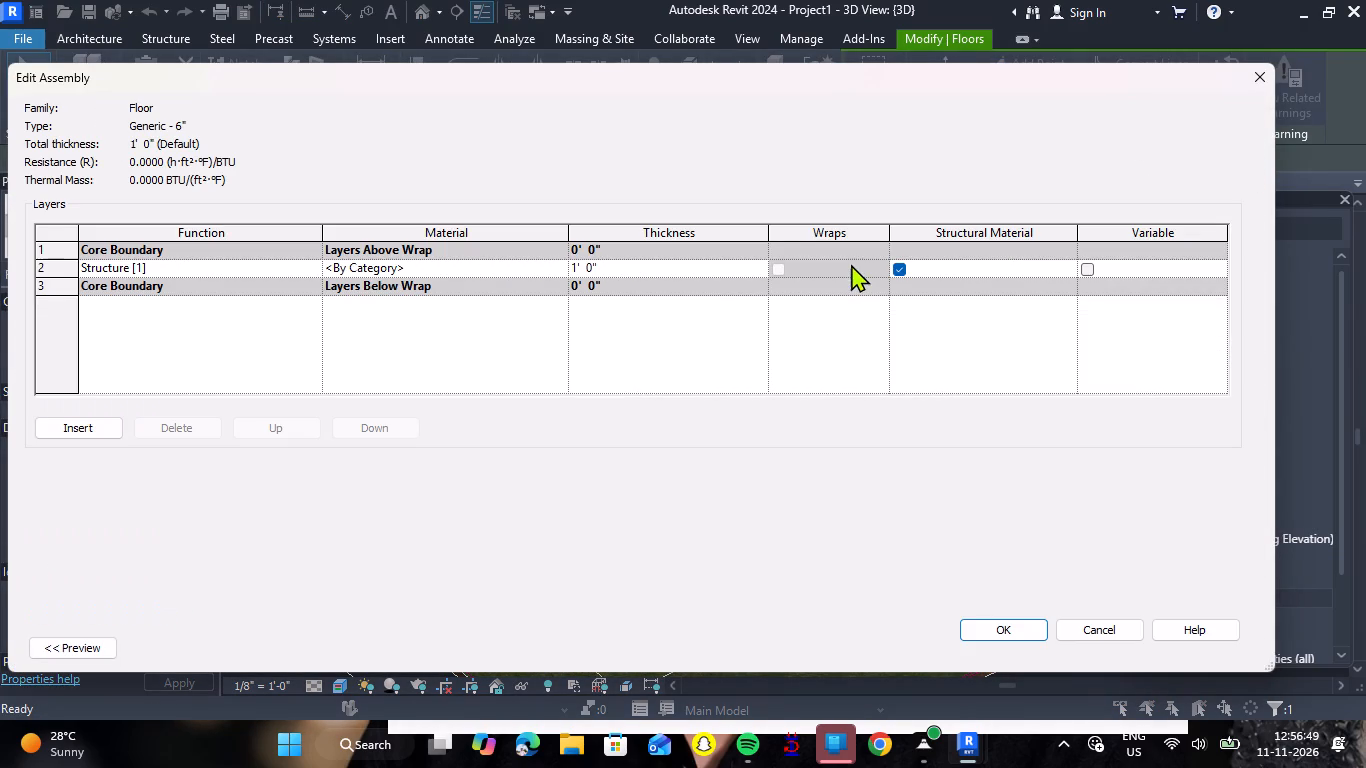
pyautogui.click(620, 268)
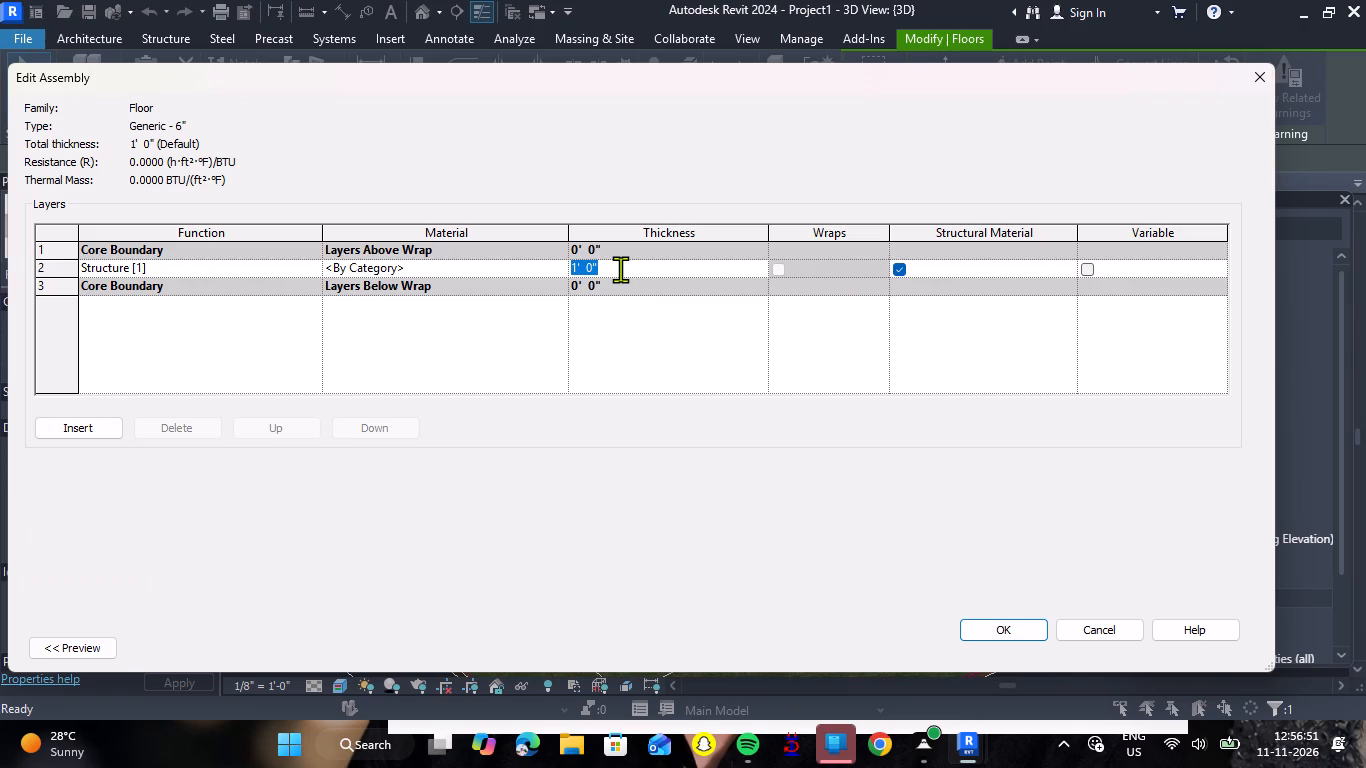
pyautogui.write('6"')
pyautogui.press('Return')
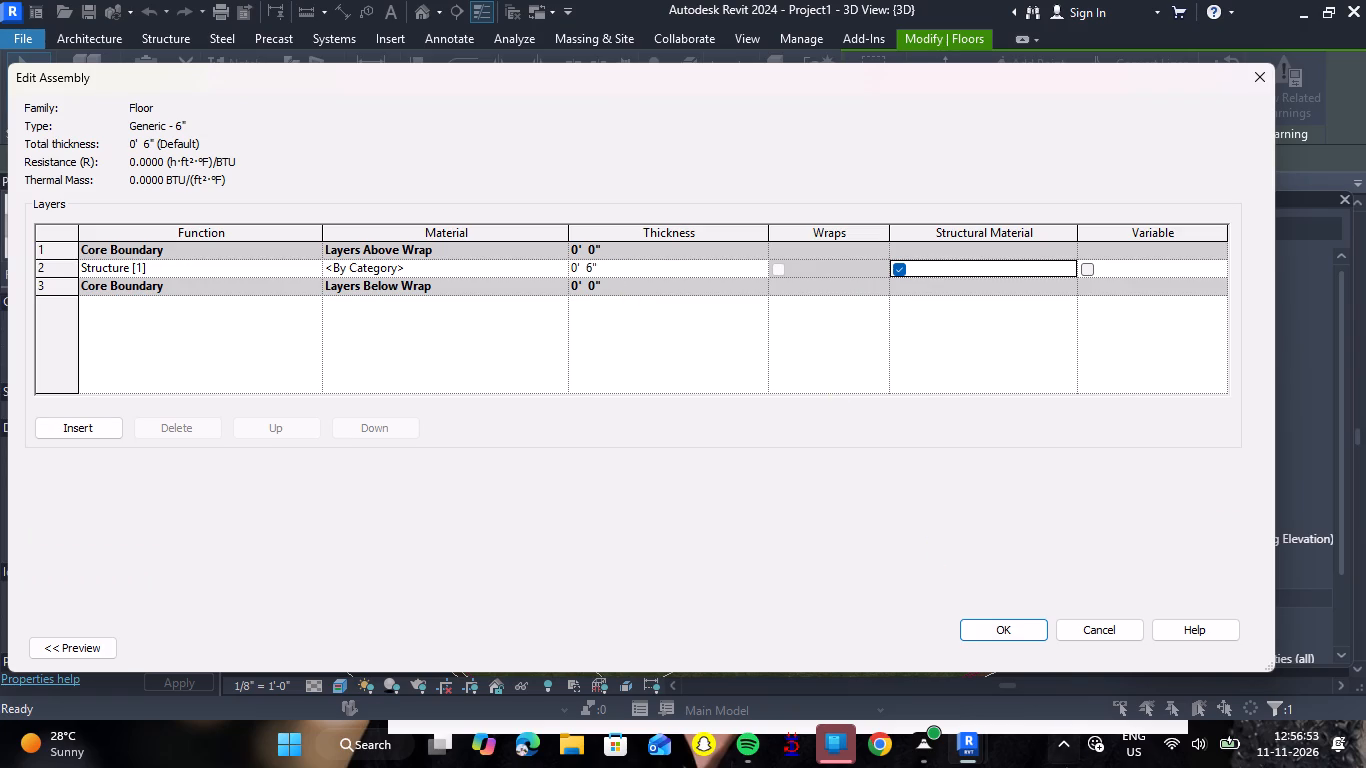
pyautogui.click(1020, 627)
pyautogui.click(1034, 640)
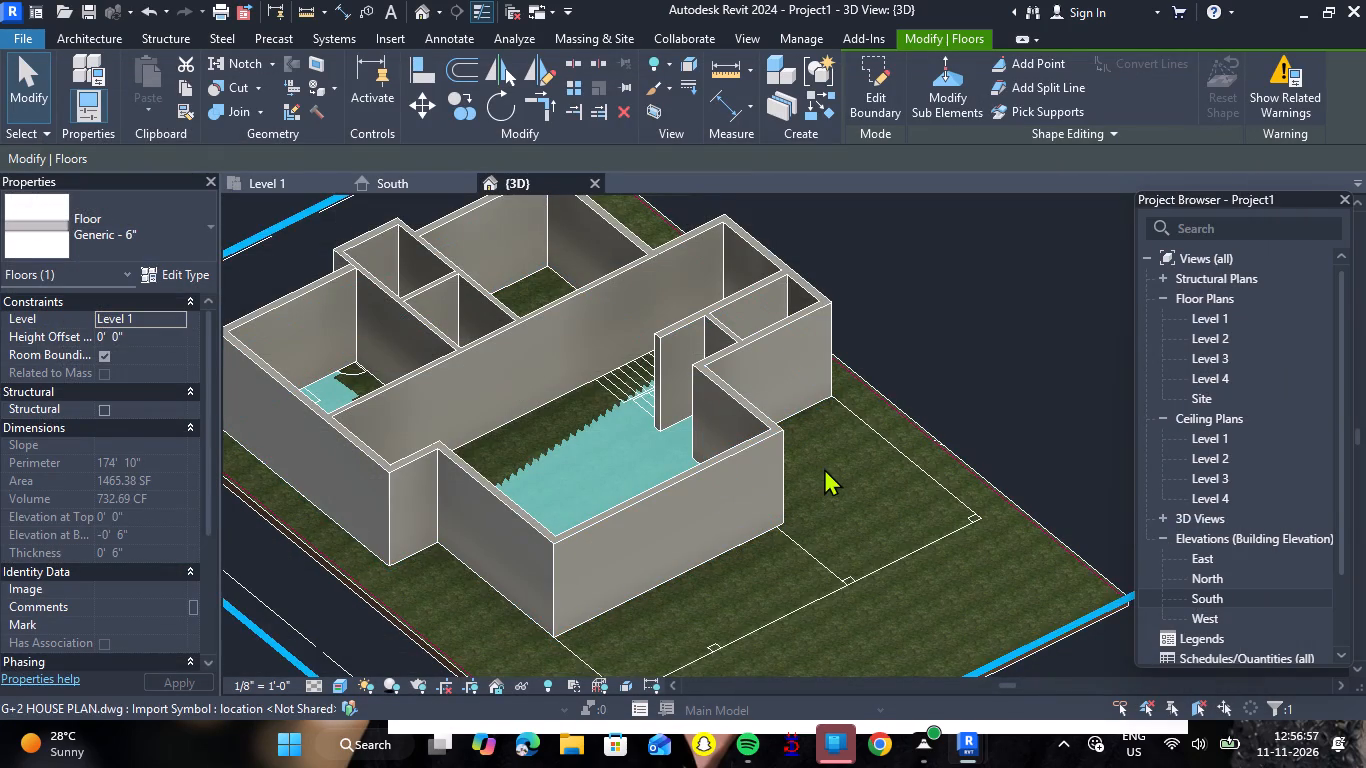
# Set the ground floor slab's height offset from Level 1 to 6".
pyautogui.scroll(-3, 875, 439)
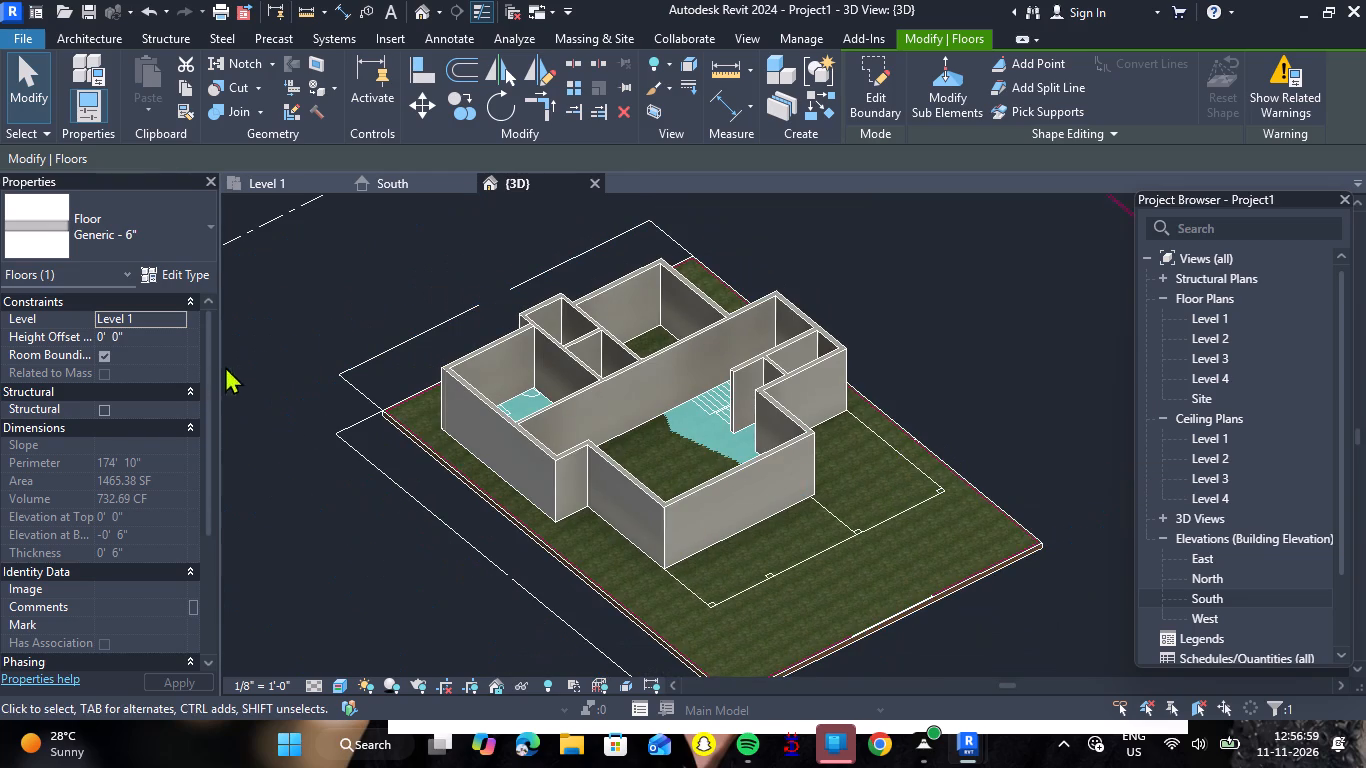
pyautogui.click(171, 338)
pyautogui.write('6"')
pyautogui.press('Return')
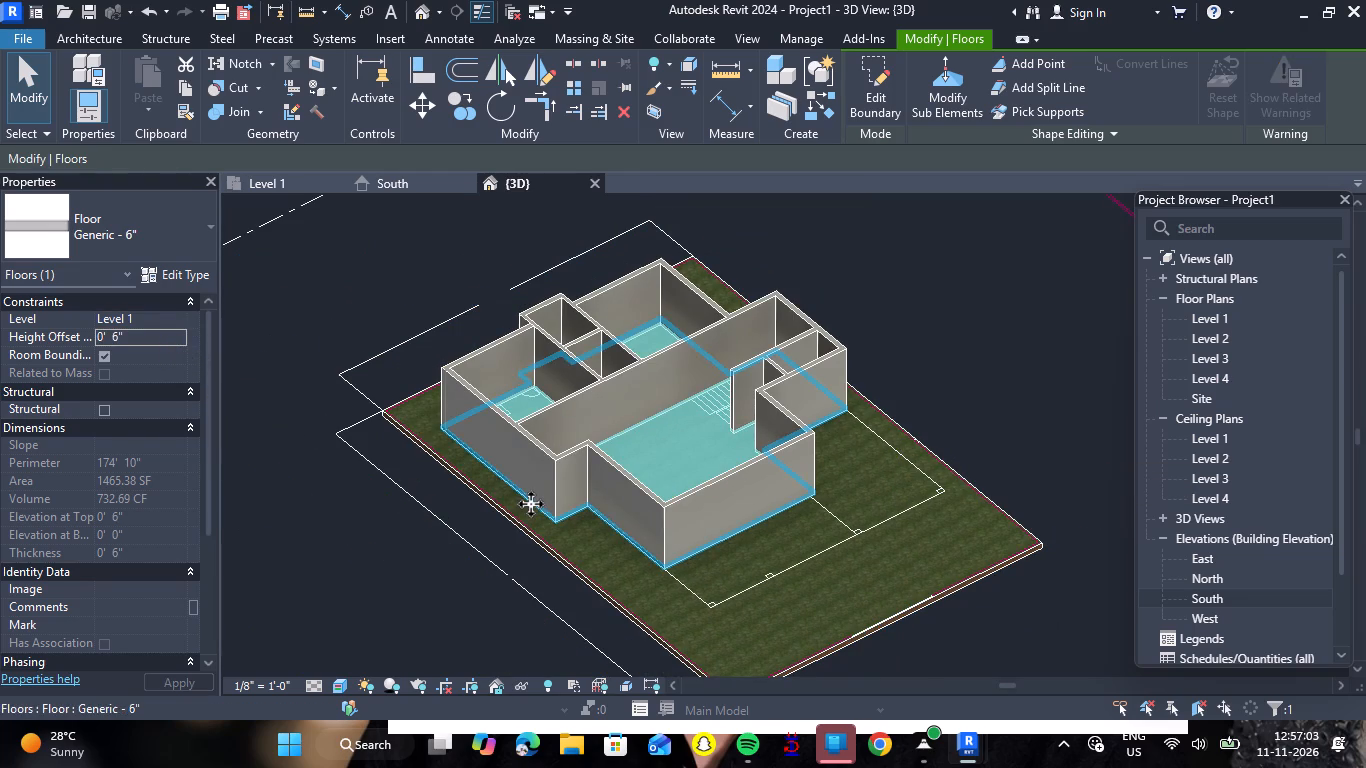
pyautogui.click(377, 564)
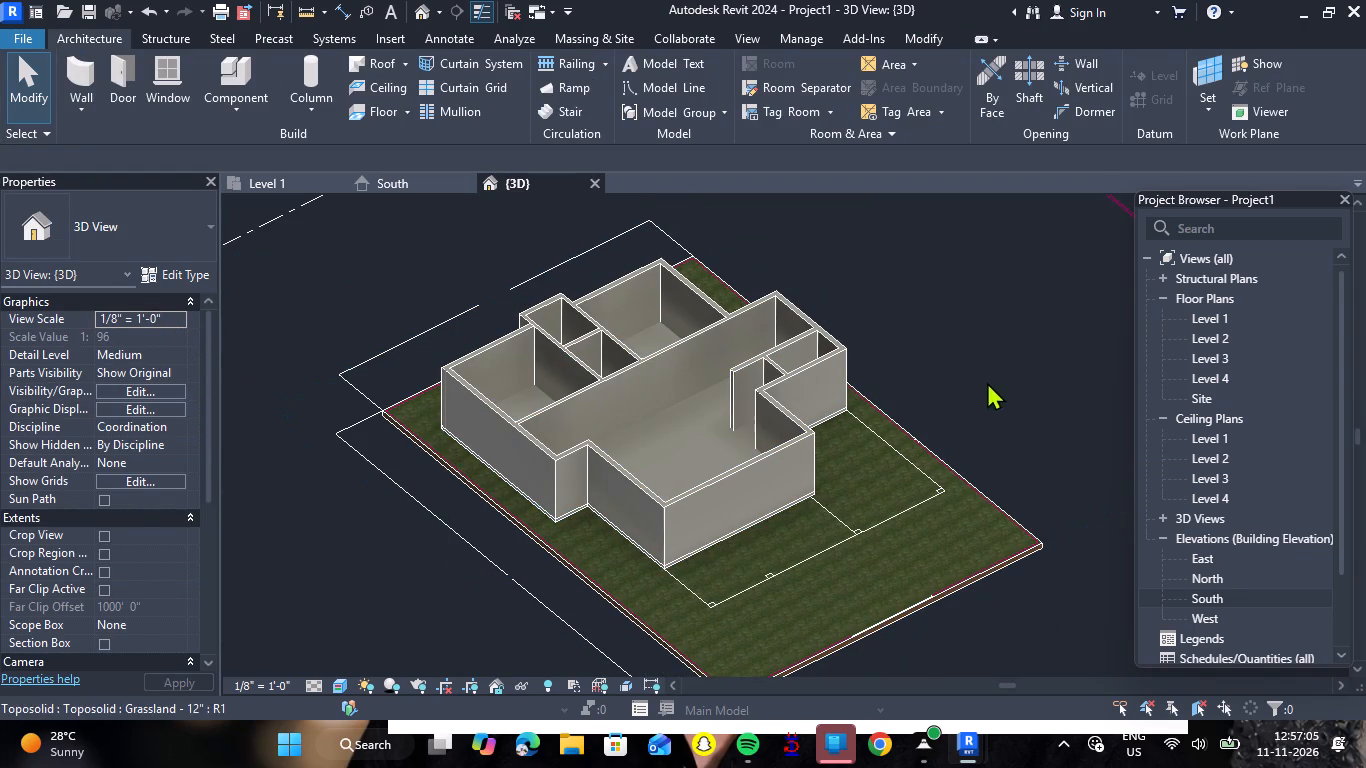
# Set the base offset of the living room's front wall to 6" above Level 1.
pyautogui.keyDown('shift'); pyautogui.moveTo(1034, 365); pyautogui.dragTo(1000, 335, button='right'); pyautogui.keyUp('shift')
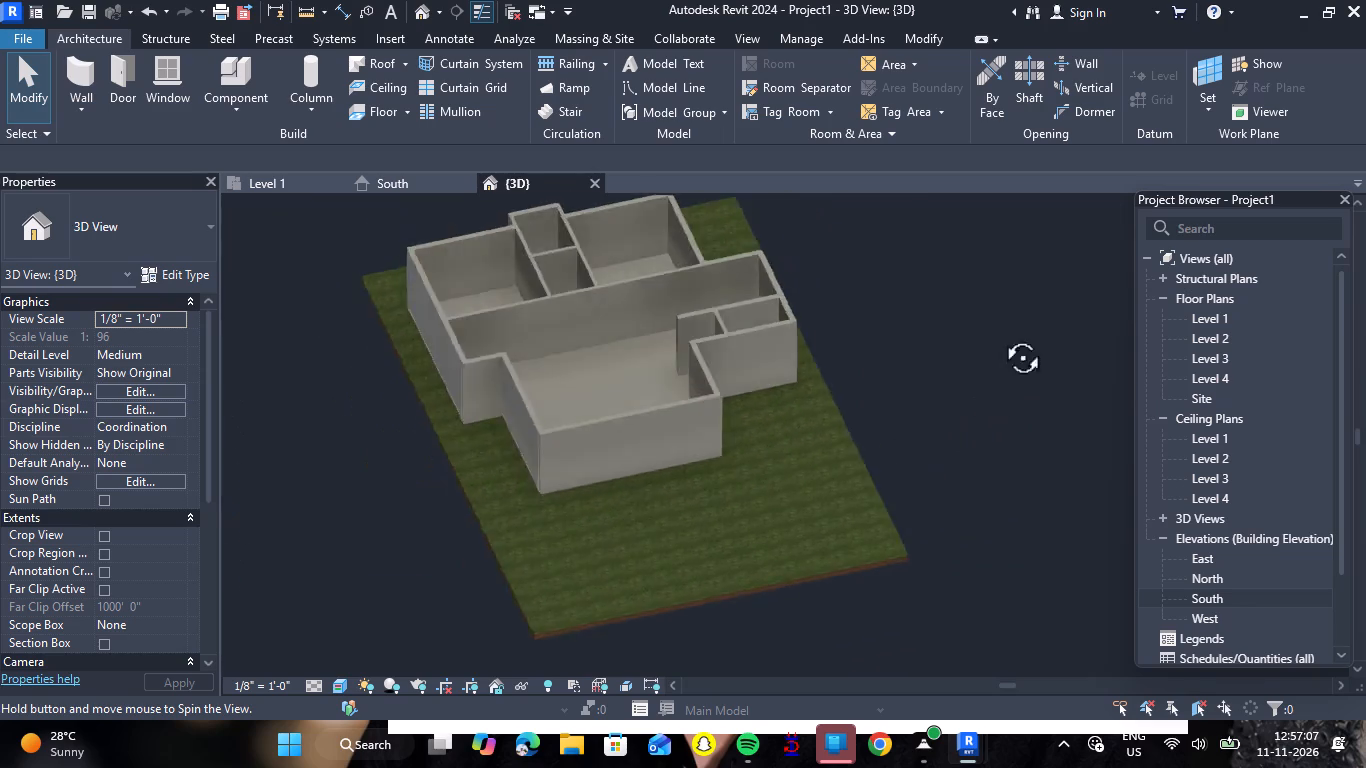
pyautogui.keyDown('shift'); pyautogui.moveTo(1000, 335); pyautogui.dragTo(1026, 244, button='right'); pyautogui.keyUp('shift')
pyautogui.scroll(4, 564, 357)
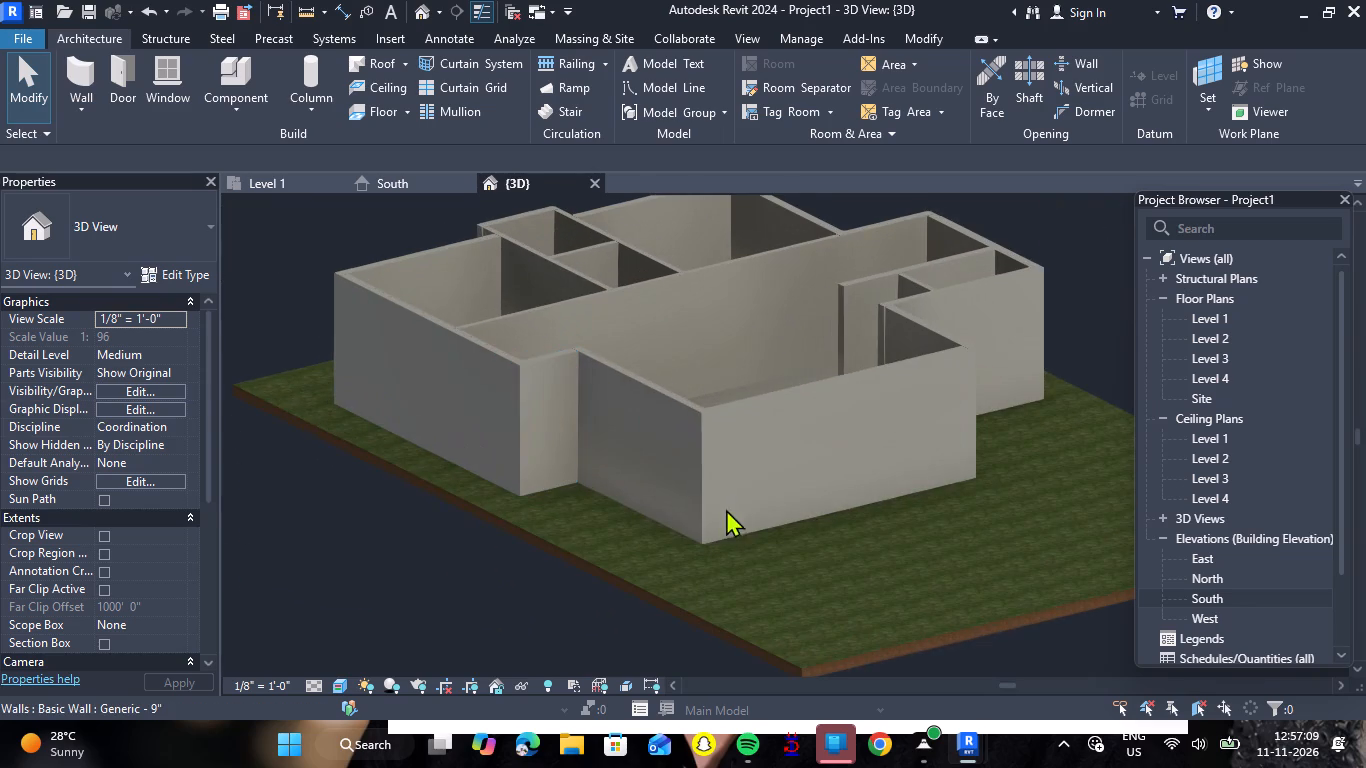
pyautogui.click(741, 402)
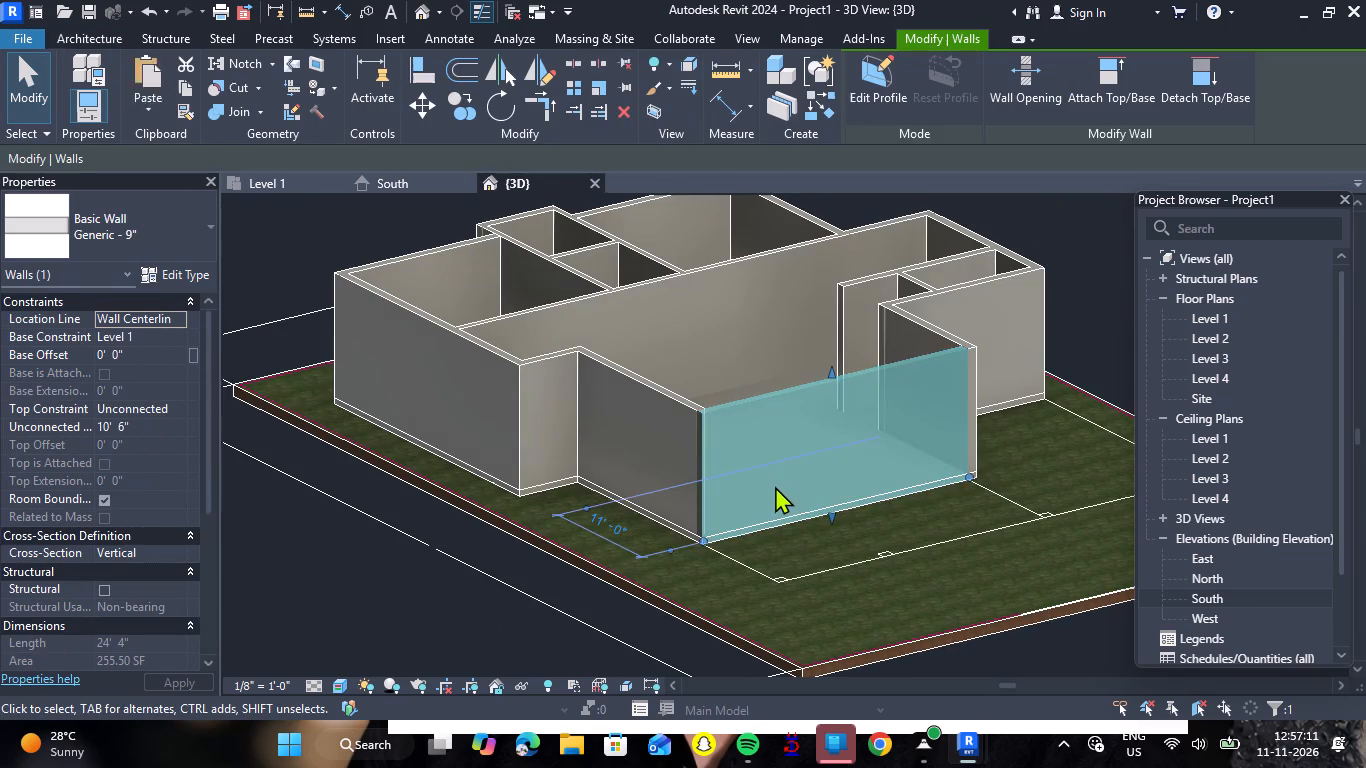
pyautogui.scroll(6, 775, 491)
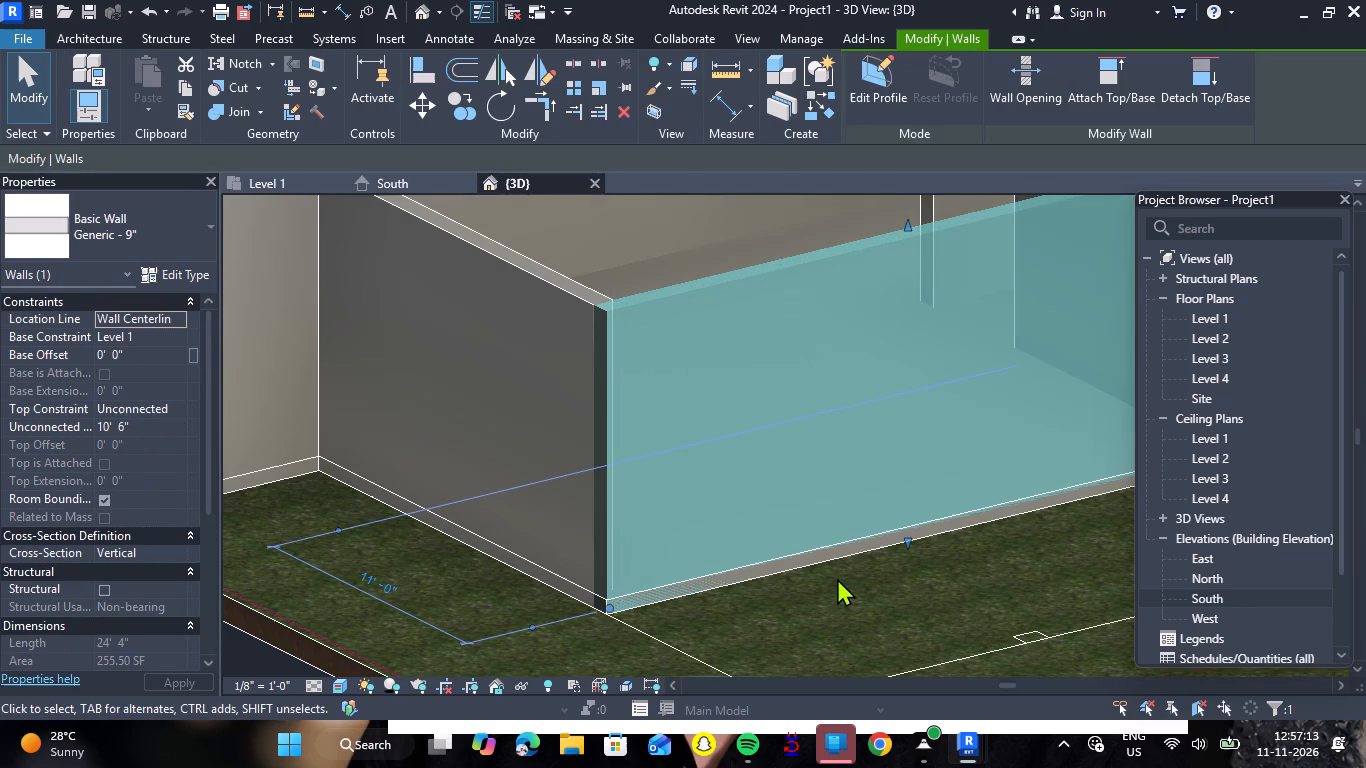
pyautogui.click(142, 358)
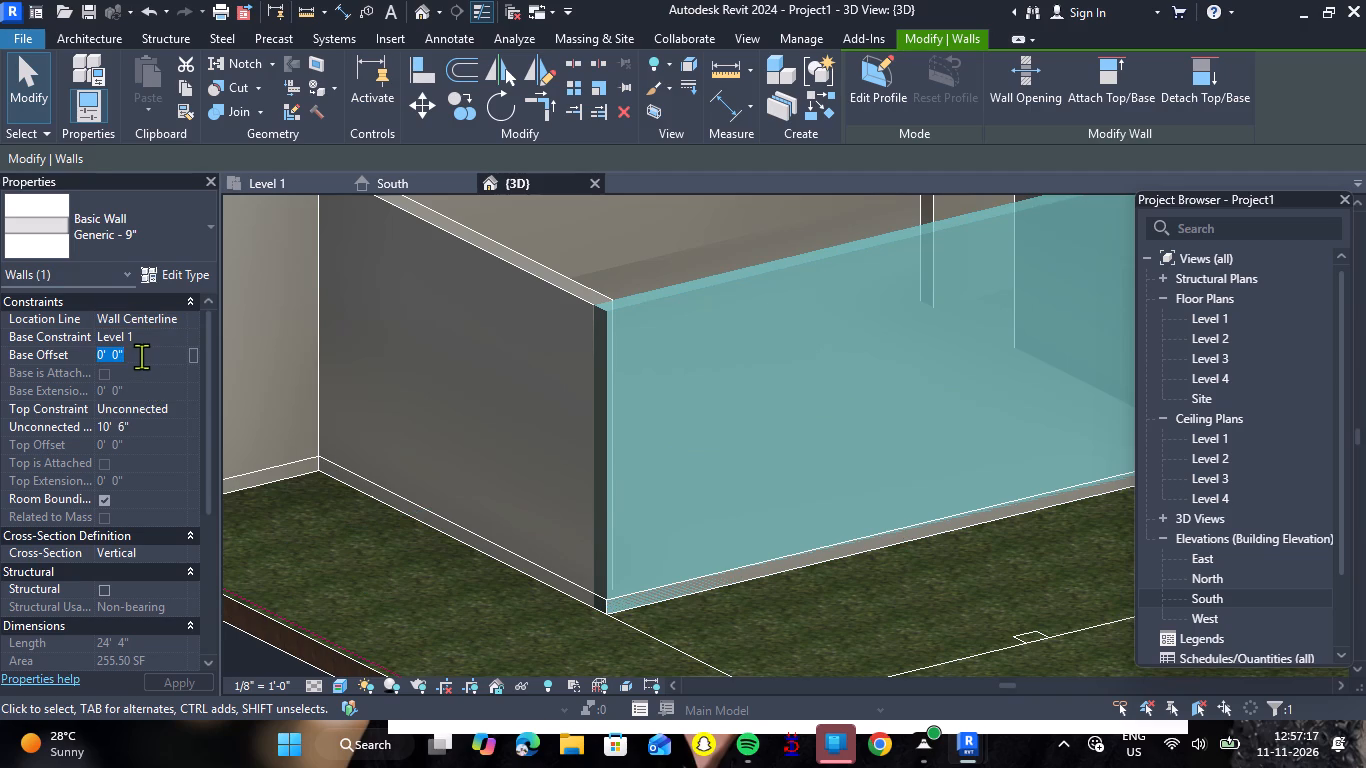
pyautogui.press('6')
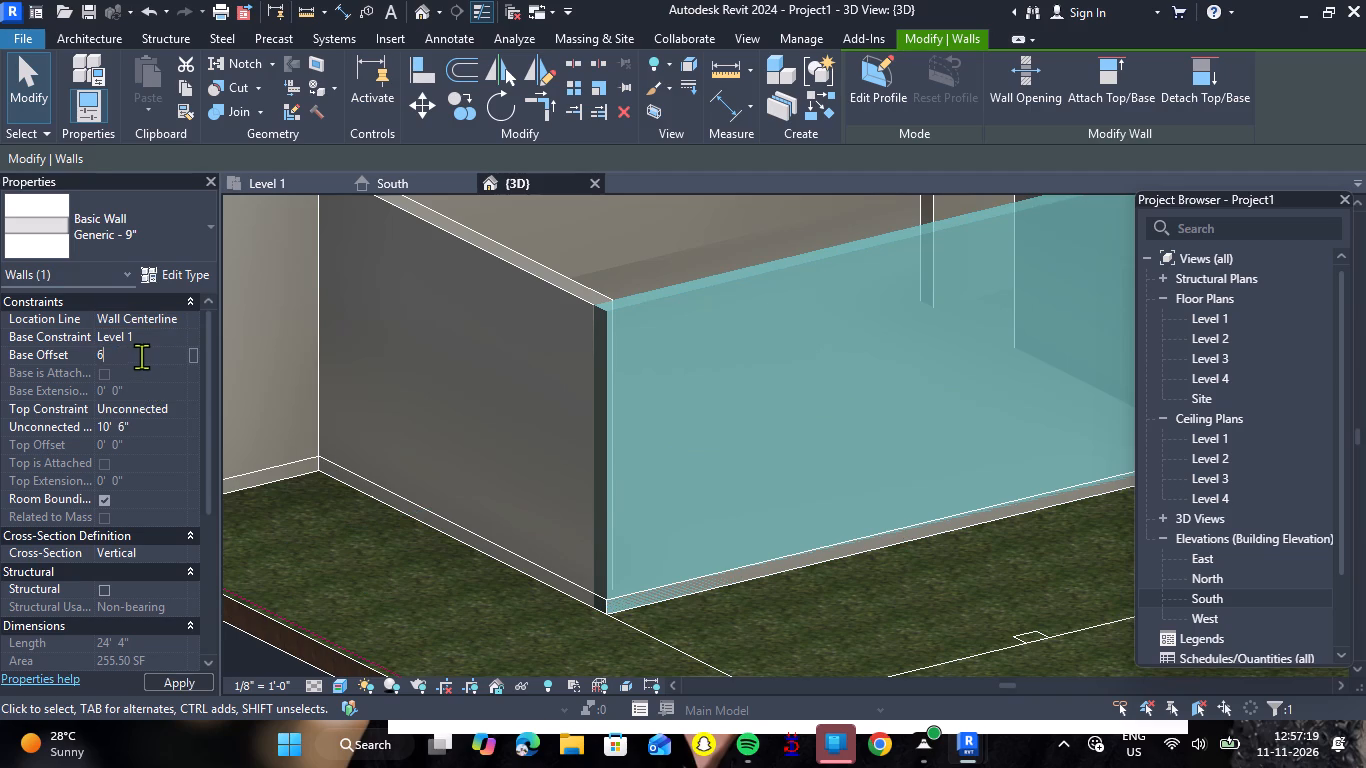
pyautogui.hotkey('shift', '"')
pyautogui.press('Return')
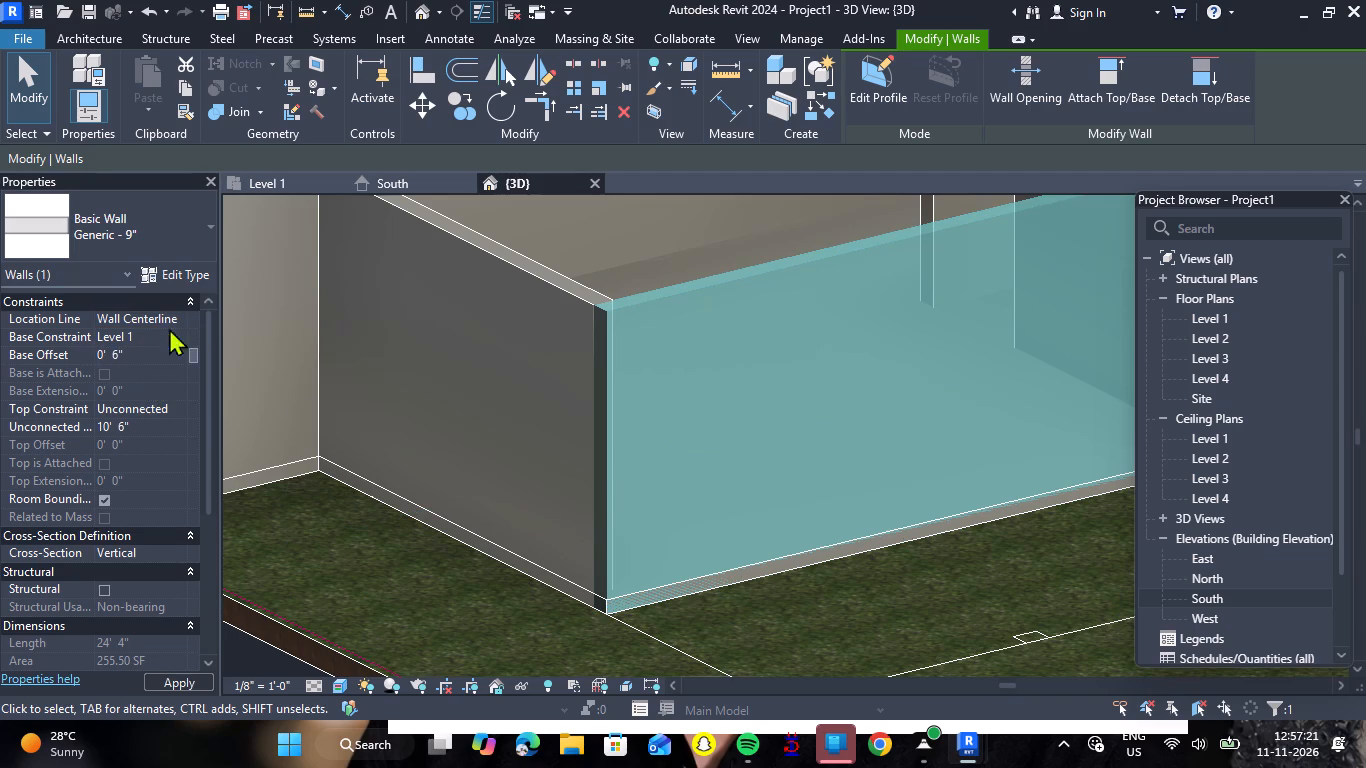
pyautogui.click(390, 582)
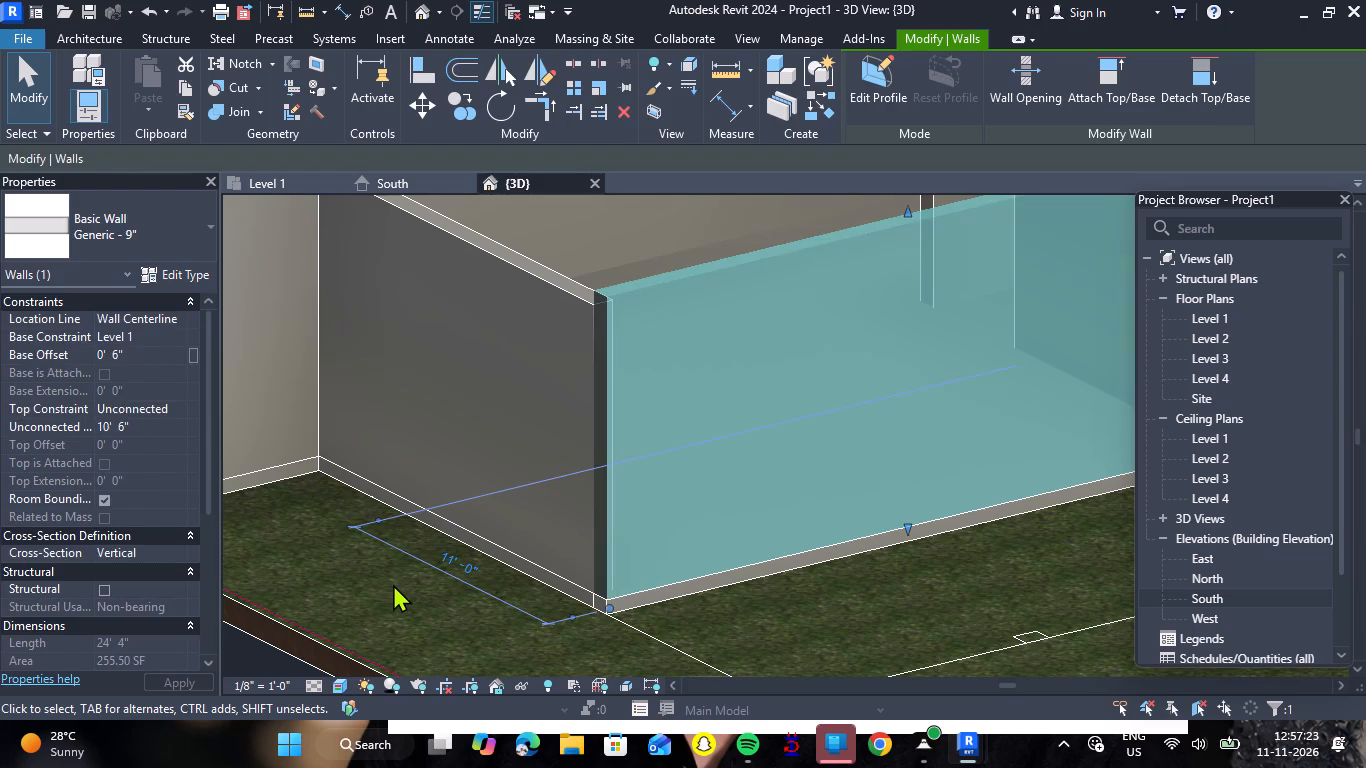
# Set the base offset to 6" for the other ground-floor exterior and partition walls together, leaving out the living room wall beside the car parking.
pyautogui.scroll(-2, 406, 583)
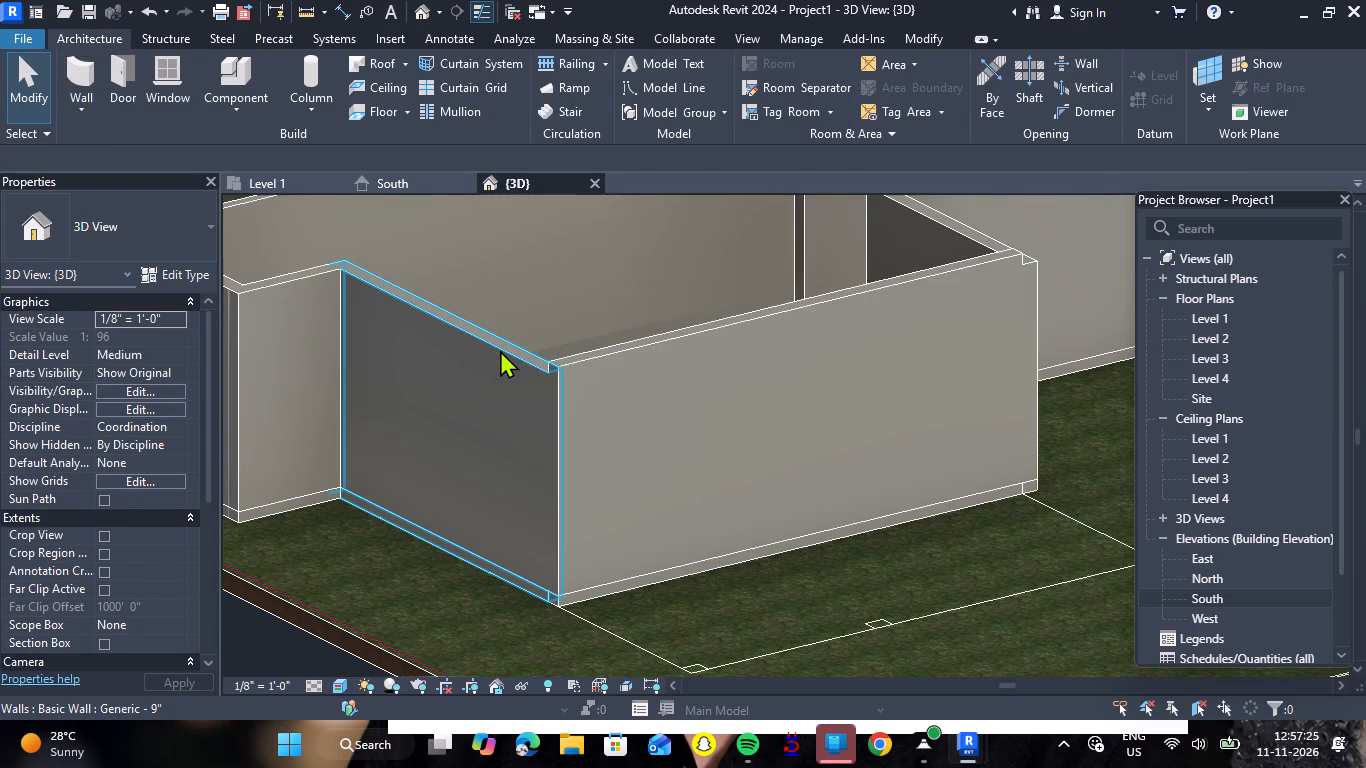
pyautogui.click(500, 350)
pyautogui.scroll(-3, 529, 378)
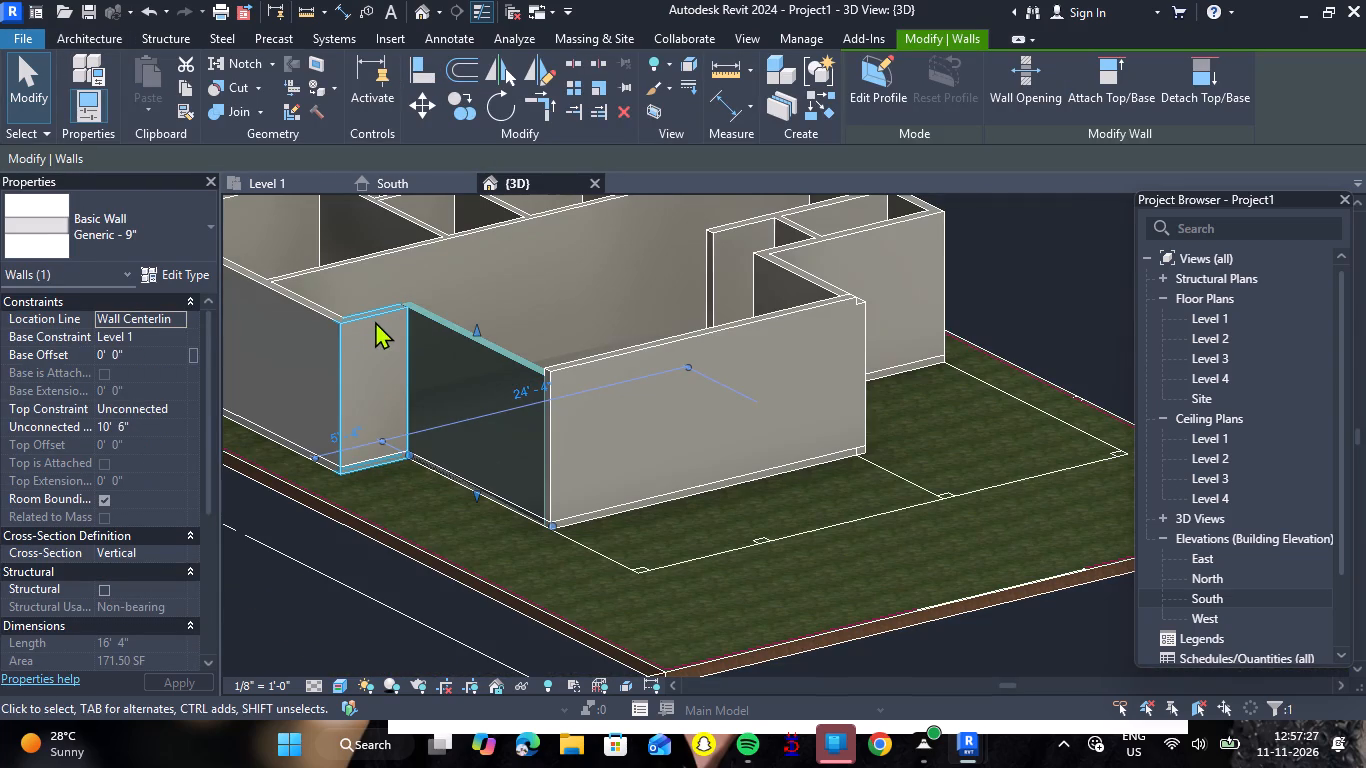
pyautogui.keyDown('ctrl'); pyautogui.click(375, 321); pyautogui.keyUp('ctrl')
pyautogui.keyDown('ctrl'); pyautogui.click(307, 315); pyautogui.keyUp('ctrl')
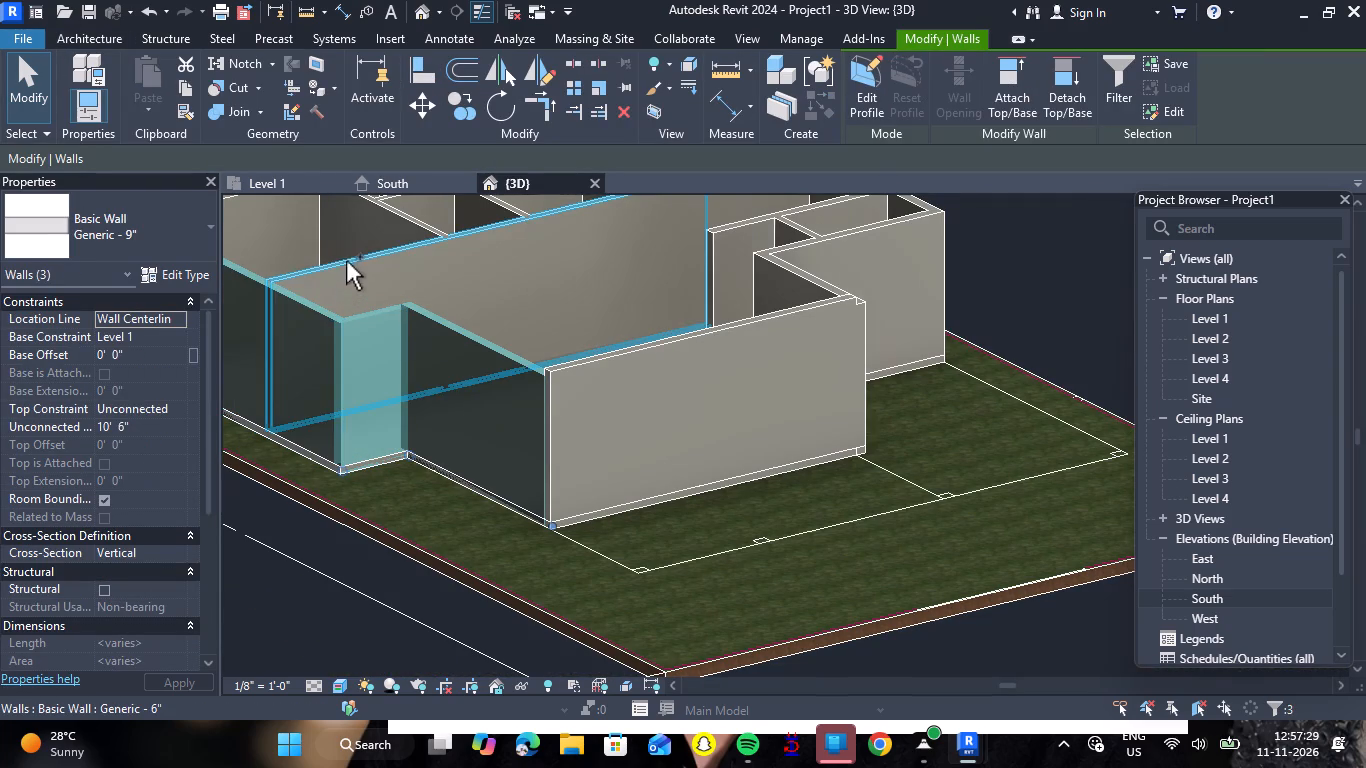
pyautogui.keyDown('ctrl'); pyautogui.click(346, 260); pyautogui.keyUp('ctrl')
pyautogui.keyDown('ctrl'); pyautogui.click(737, 225); pyautogui.keyUp('ctrl')
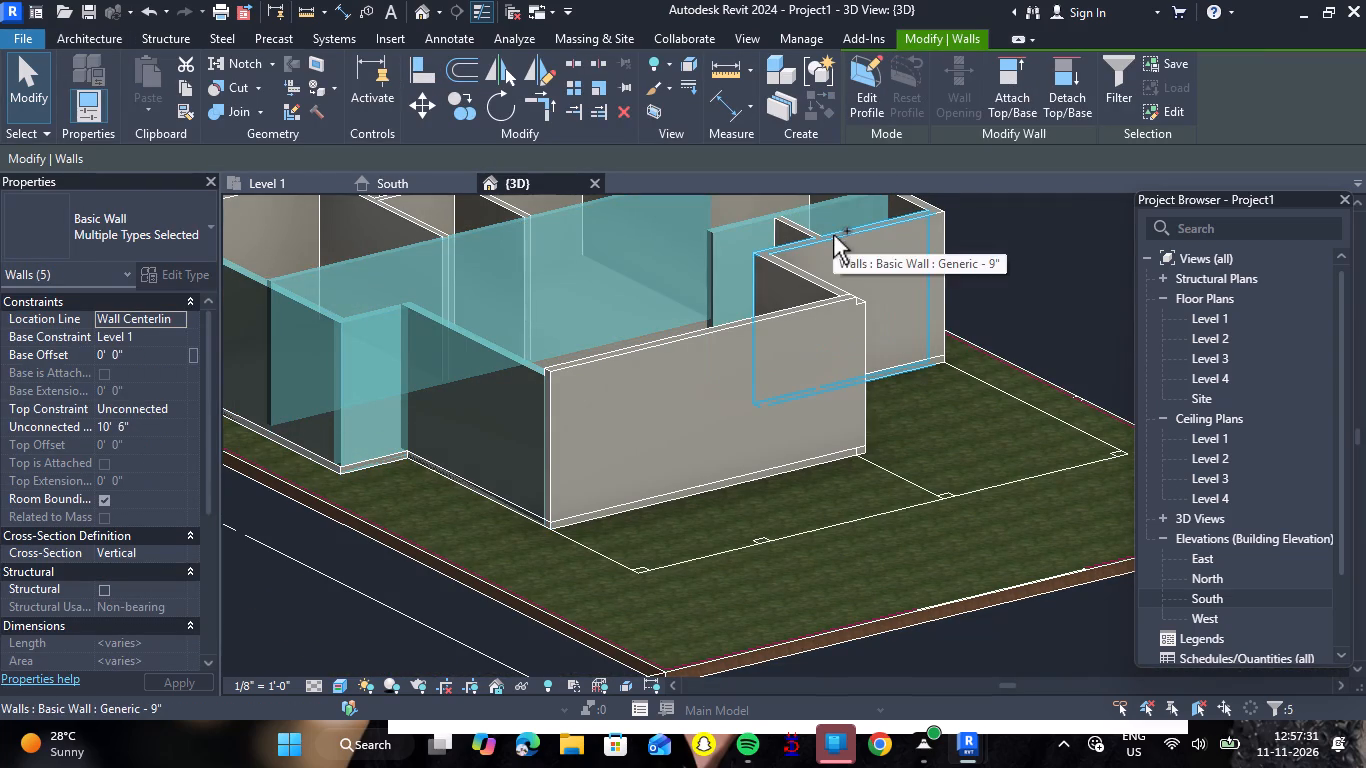
pyautogui.keyDown('ctrl'); pyautogui.click(833, 235); pyautogui.keyUp('ctrl')
pyautogui.keyDown('ctrl'); pyautogui.click(800, 229); pyautogui.keyUp('ctrl')
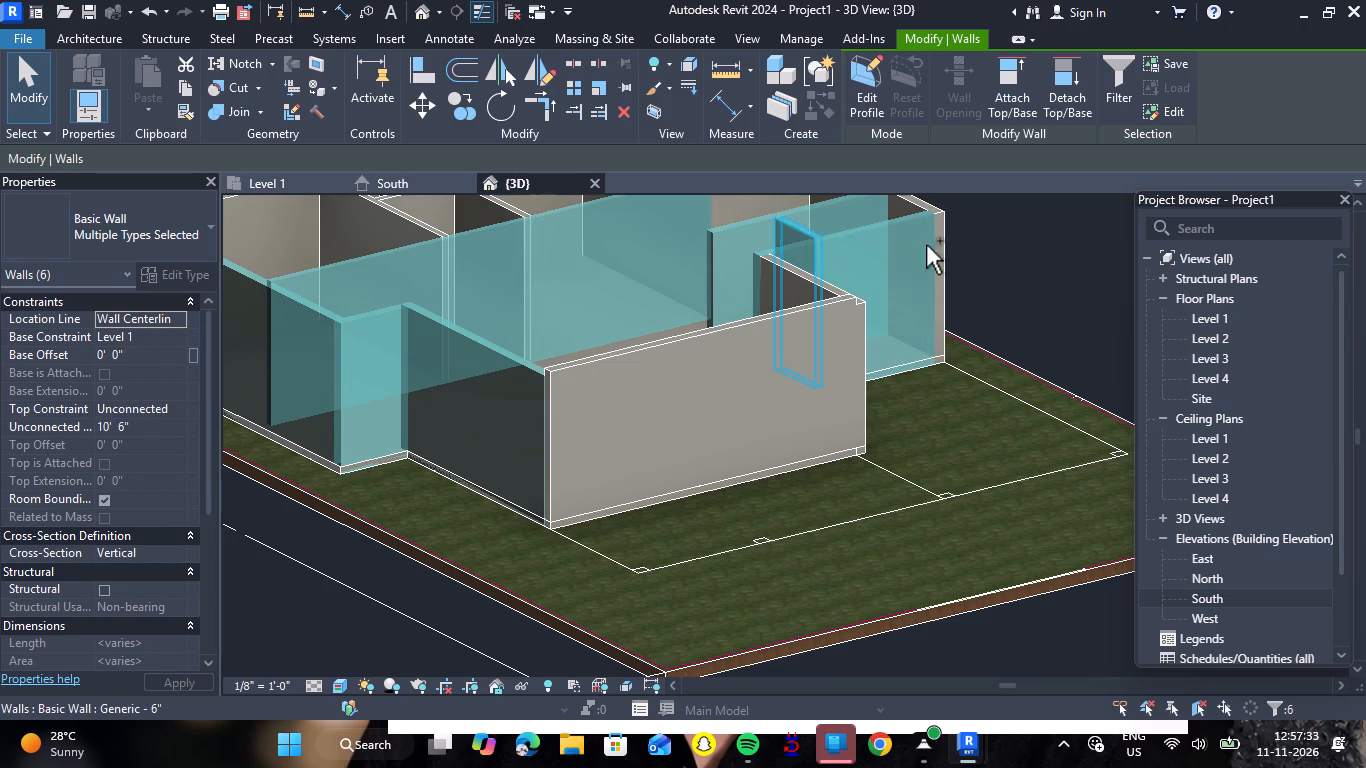
pyautogui.keyDown('ctrl'); pyautogui.click(939, 231); pyautogui.keyUp('ctrl')
pyautogui.scroll(-4, 955, 384)
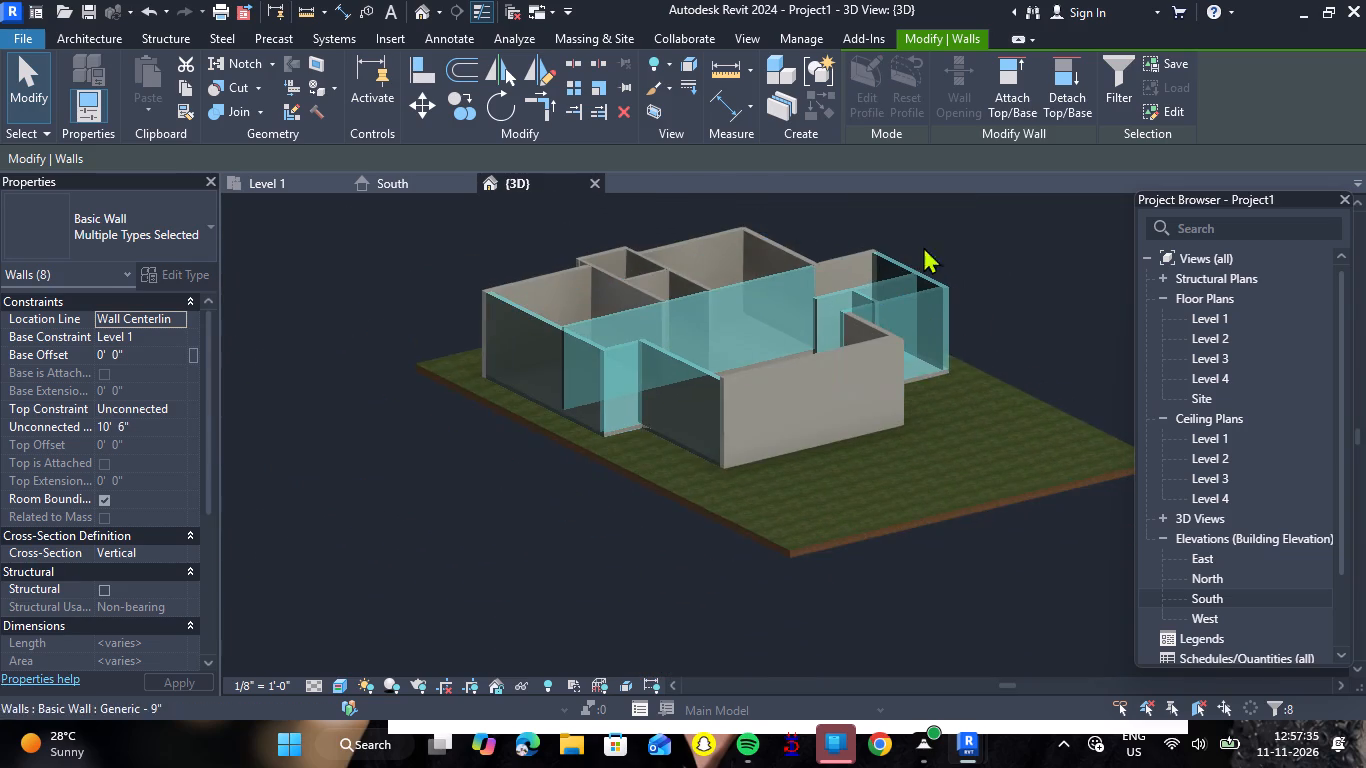
pyautogui.scroll(6, 805, 212)
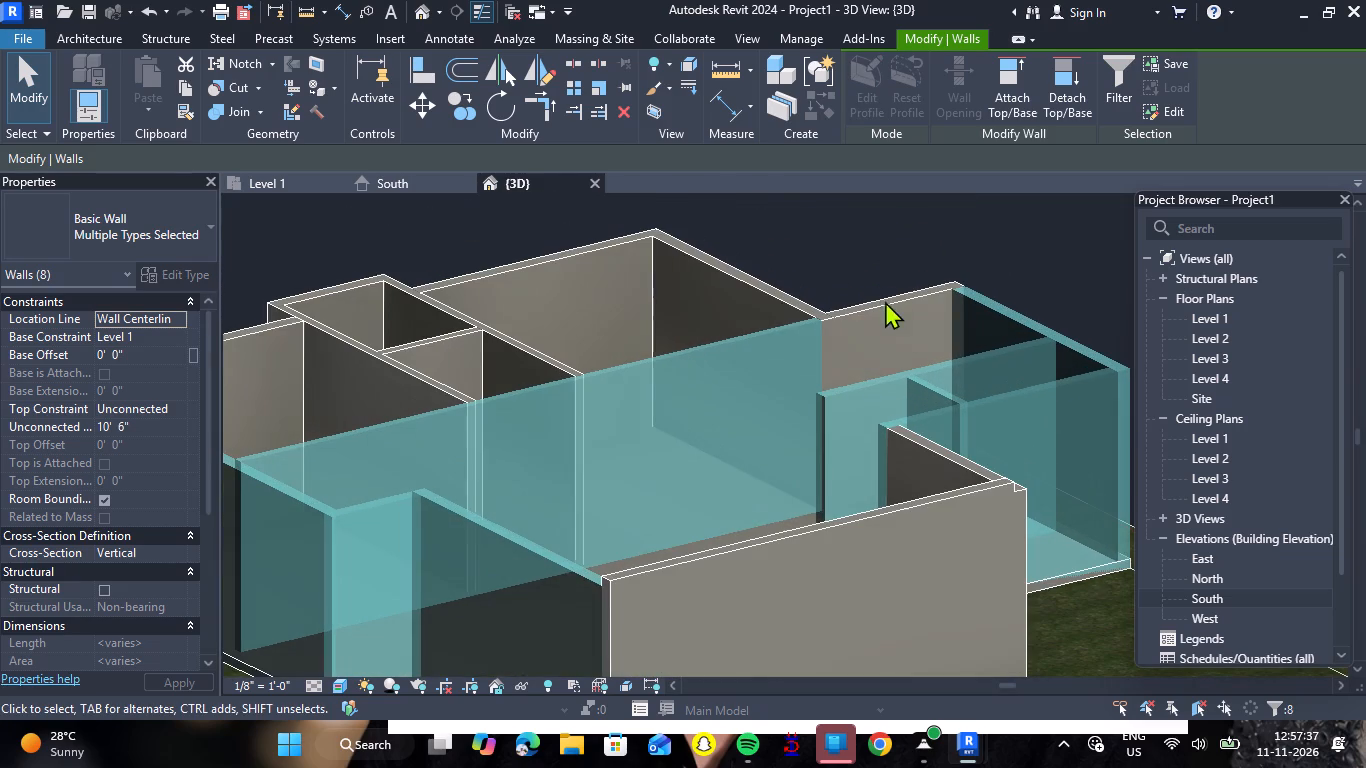
pyautogui.keyDown('ctrl'); pyautogui.click(878, 305); pyautogui.keyUp('ctrl')
pyautogui.keyDown('ctrl'); pyautogui.click(751, 277); pyautogui.keyUp('ctrl')
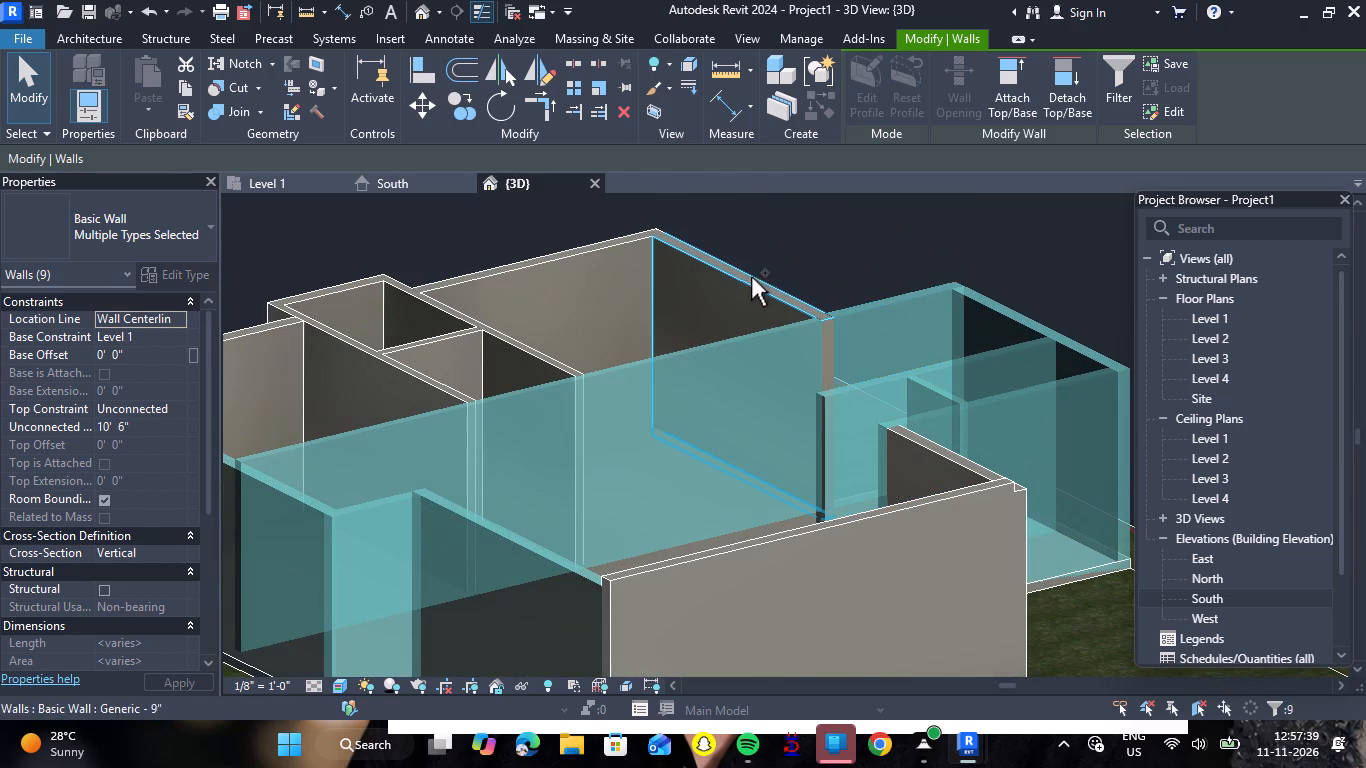
pyautogui.keyDown('ctrl'); pyautogui.click(605, 248); pyautogui.keyUp('ctrl')
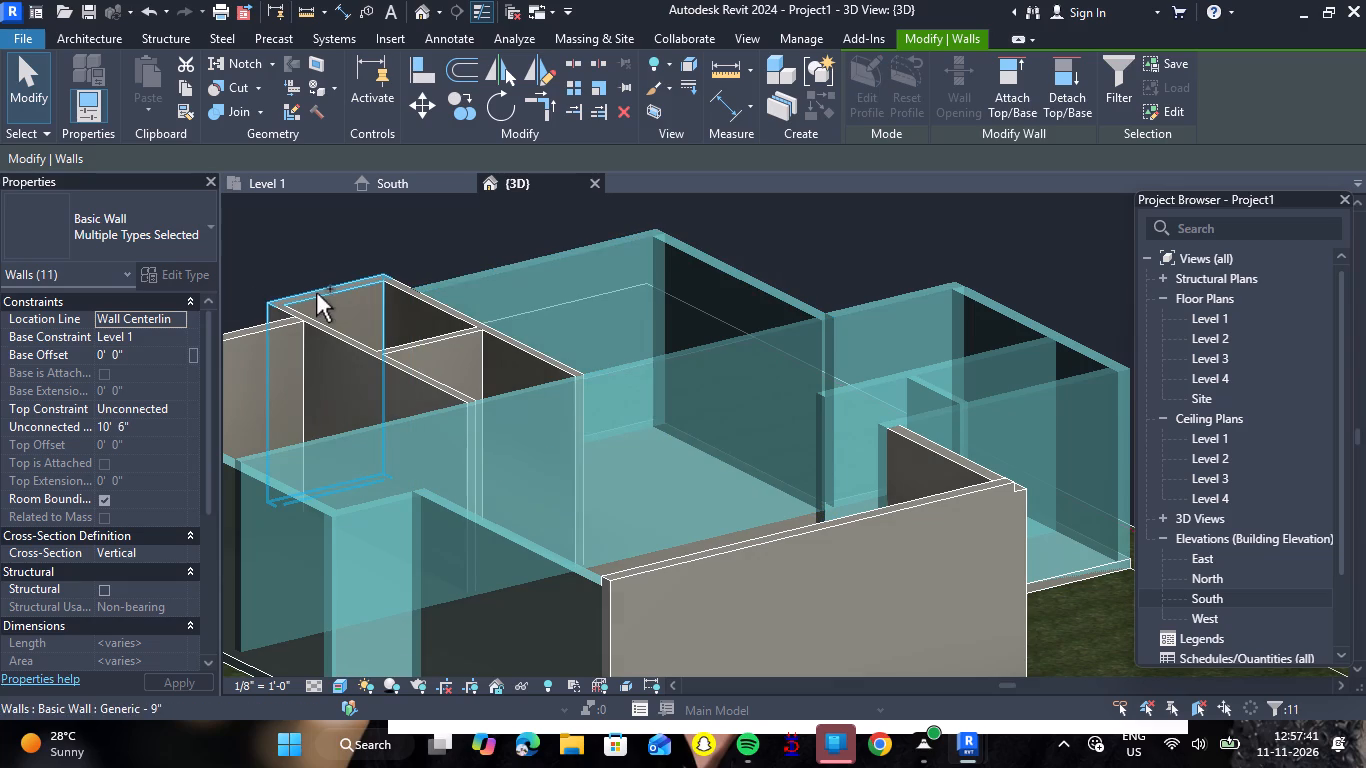
pyautogui.keyDown('ctrl'); pyautogui.click(316, 293); pyautogui.keyUp('ctrl')
pyautogui.keyDown('ctrl'); pyautogui.click(505, 334); pyautogui.keyUp('ctrl')
pyautogui.keyDown('ctrl'); pyautogui.click(443, 336); pyautogui.keyUp('ctrl')
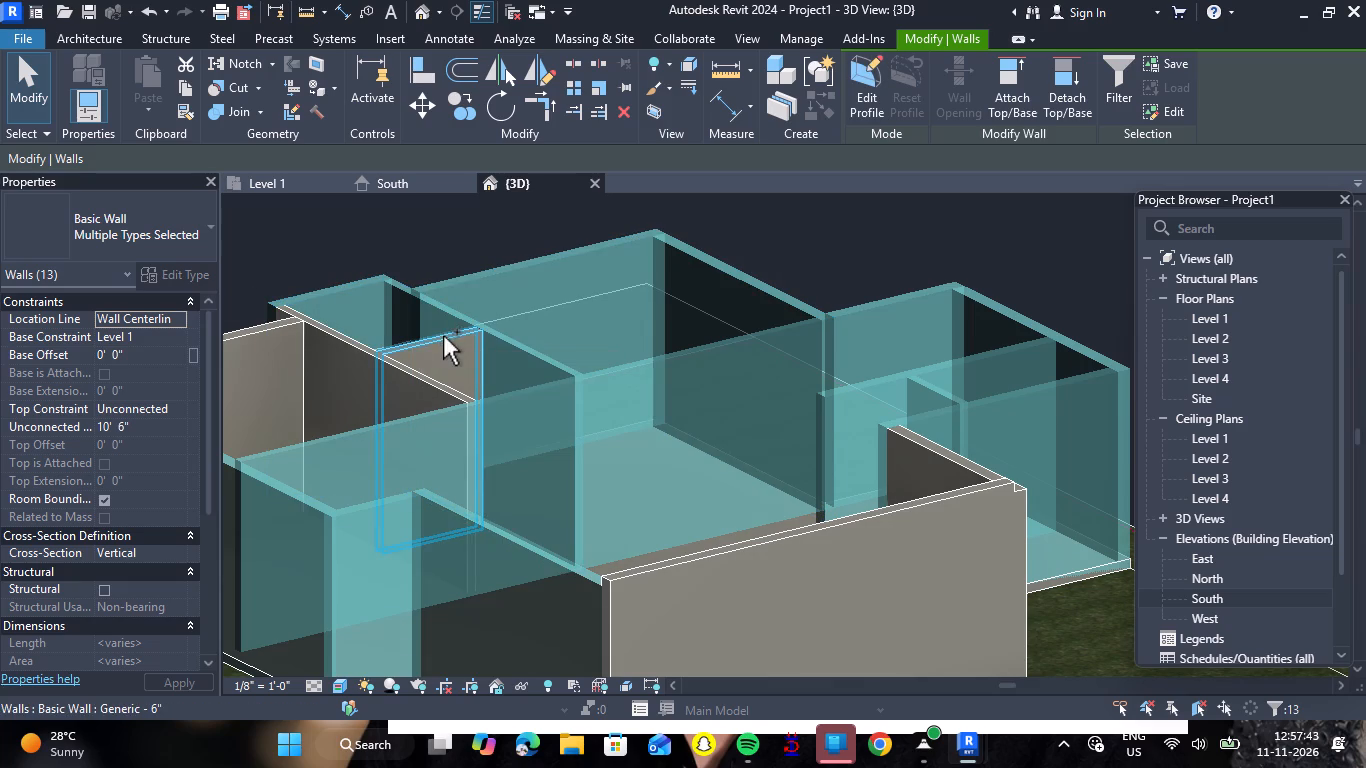
pyautogui.keyDown('ctrl'); pyautogui.click(410, 371); pyautogui.keyUp('ctrl')
pyautogui.keyDown('ctrl'); pyautogui.click(269, 332); pyautogui.keyUp('ctrl')
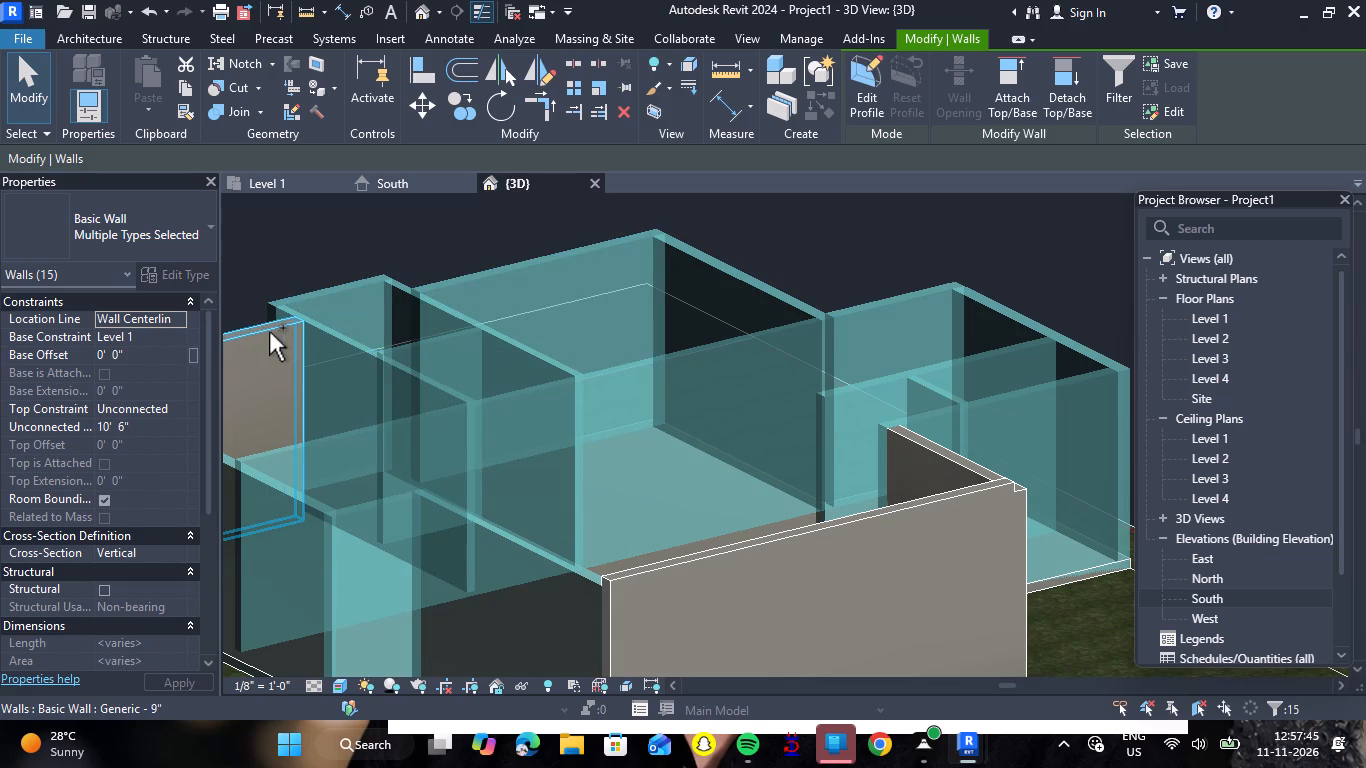
pyautogui.scroll(-5, 397, 360)
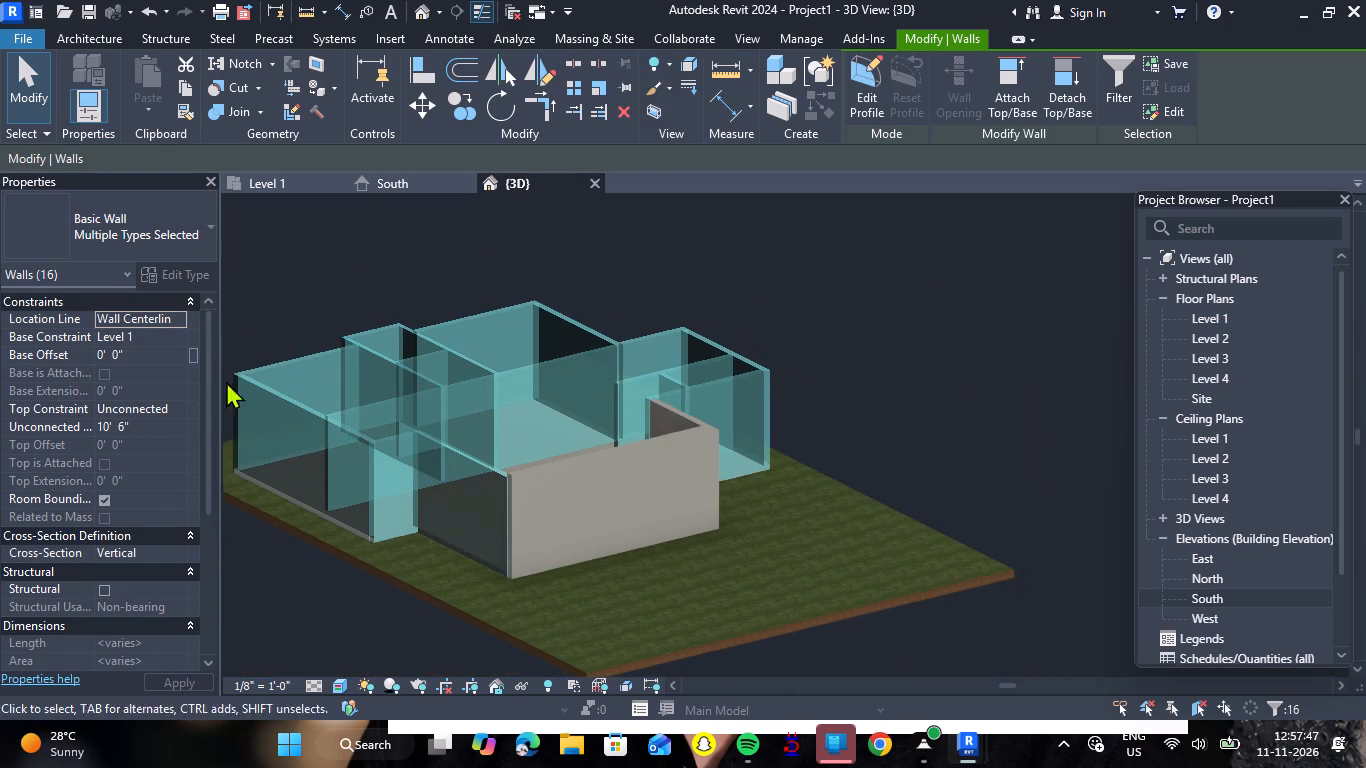
pyautogui.click(142, 350)
pyautogui.write('6"')
pyautogui.press('Return')
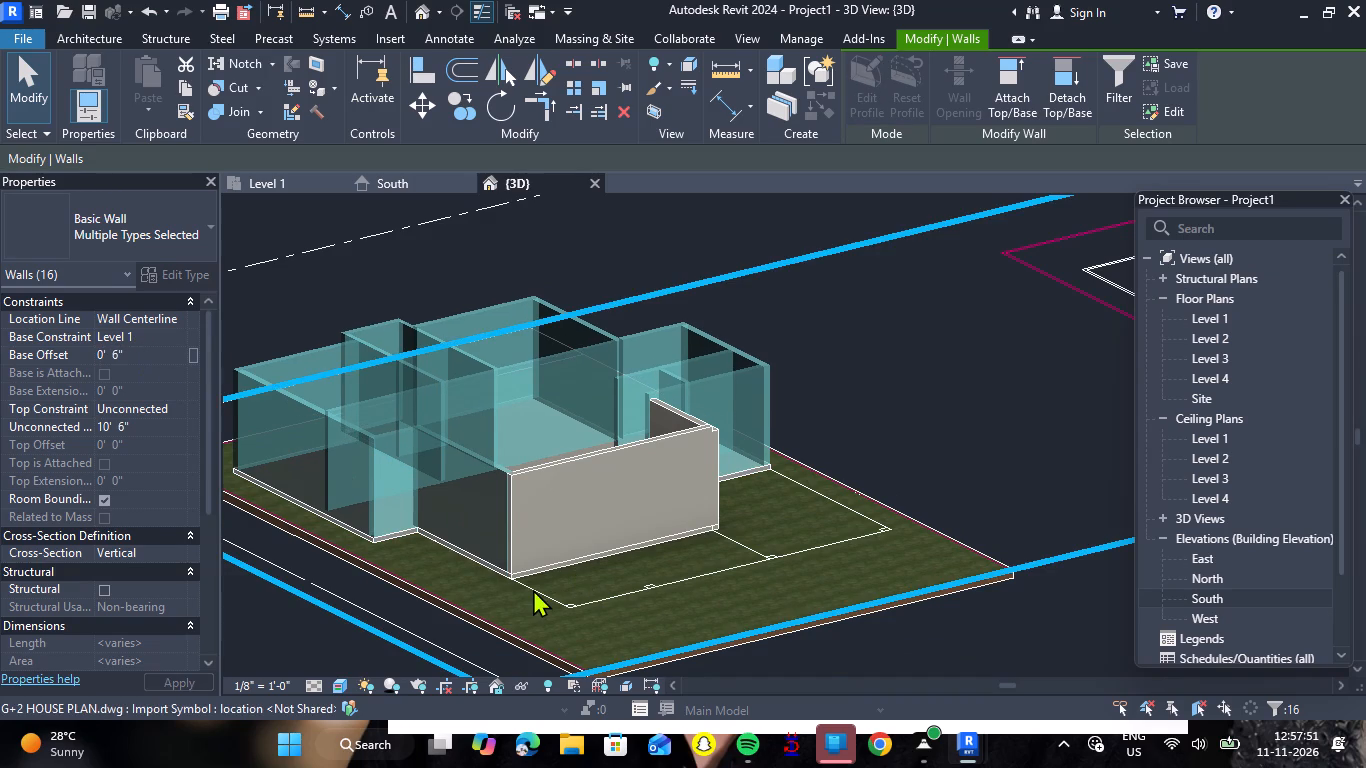
pyautogui.click(926, 342)
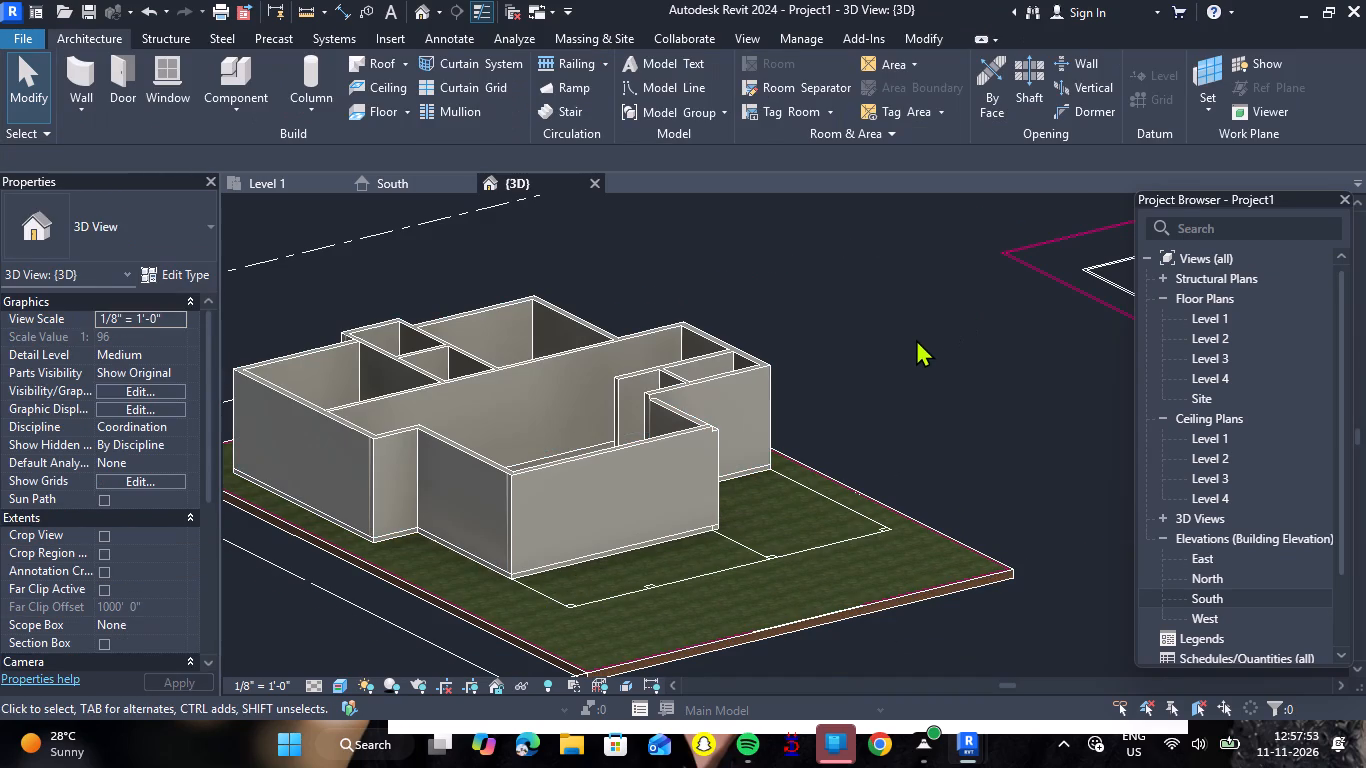
# Set the Level 1 floor plan's visual style to Wireframe.
pyautogui.scroll(-1, 939, 362)
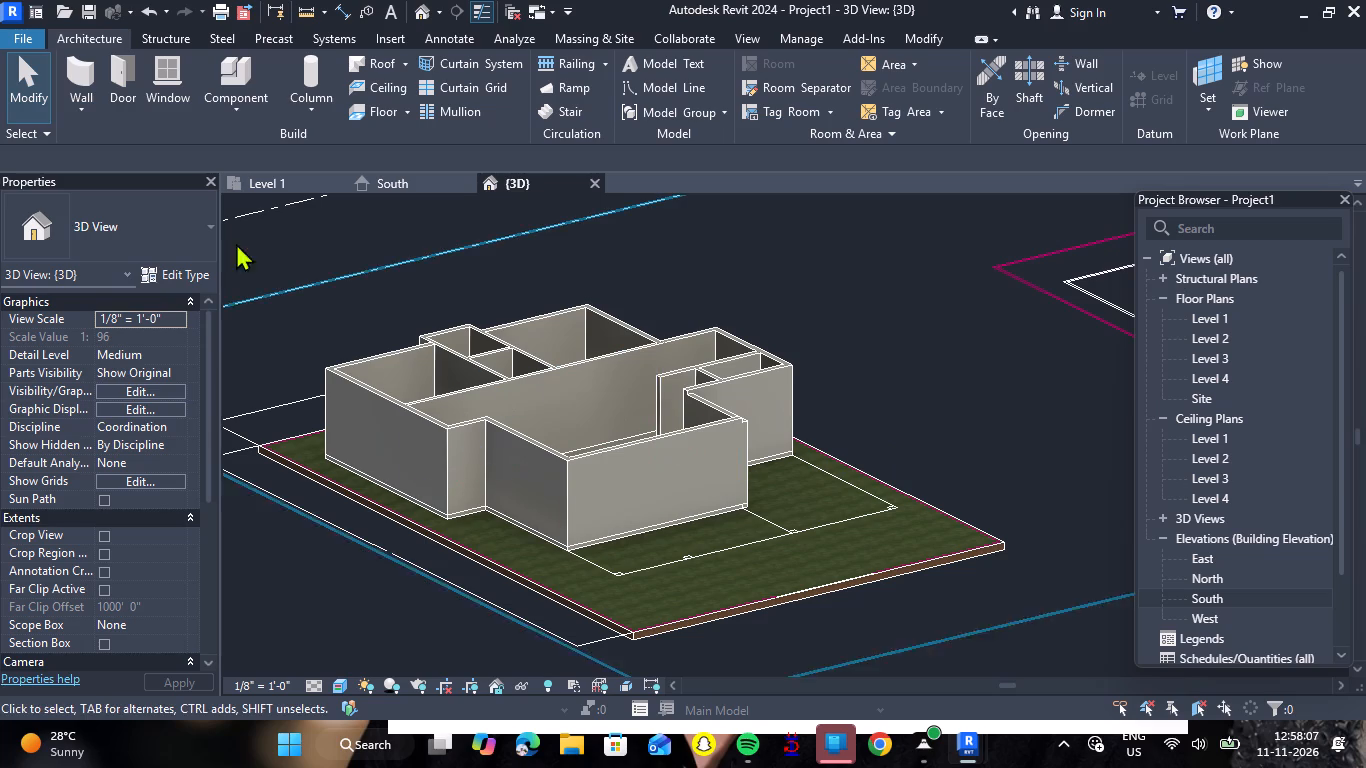
pyautogui.click(275, 183)
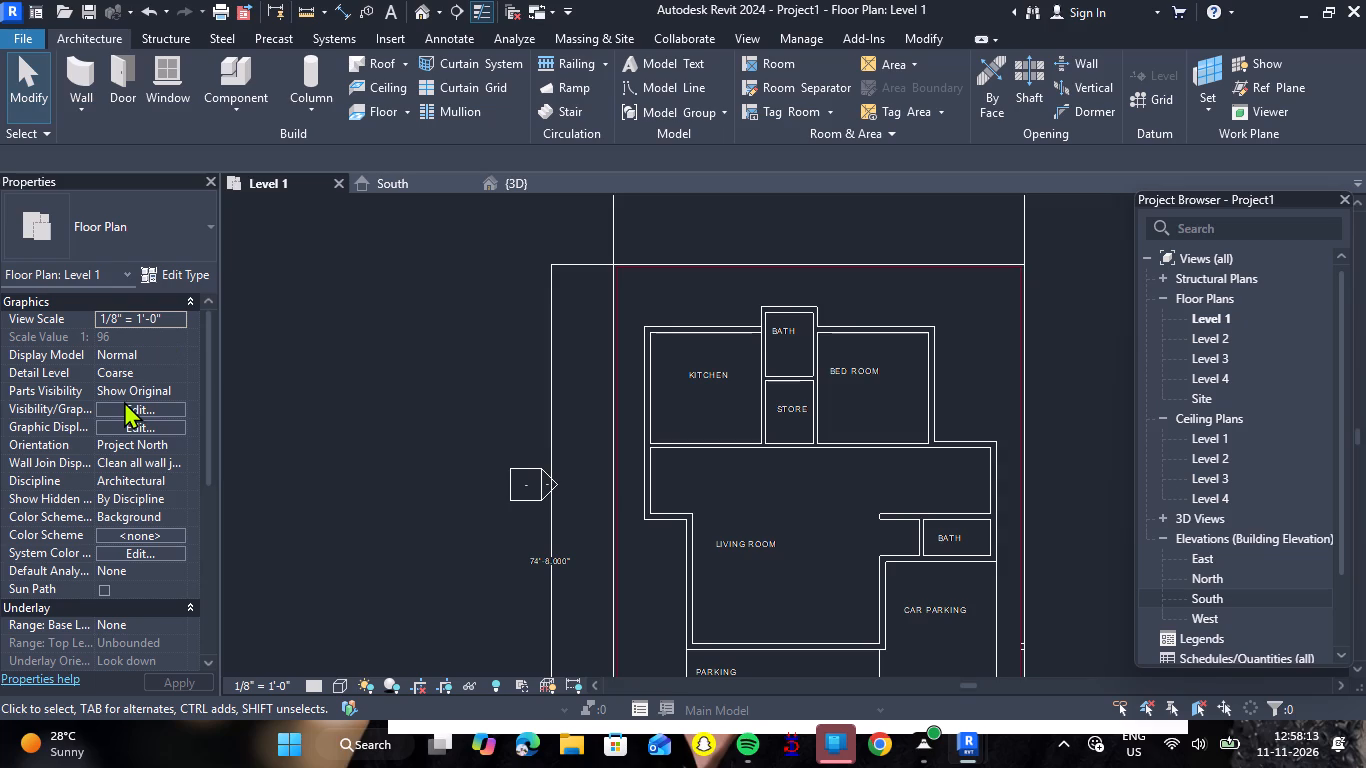
pyautogui.scroll(-4, 377, 490)
pyautogui.scroll(1, 589, 627)
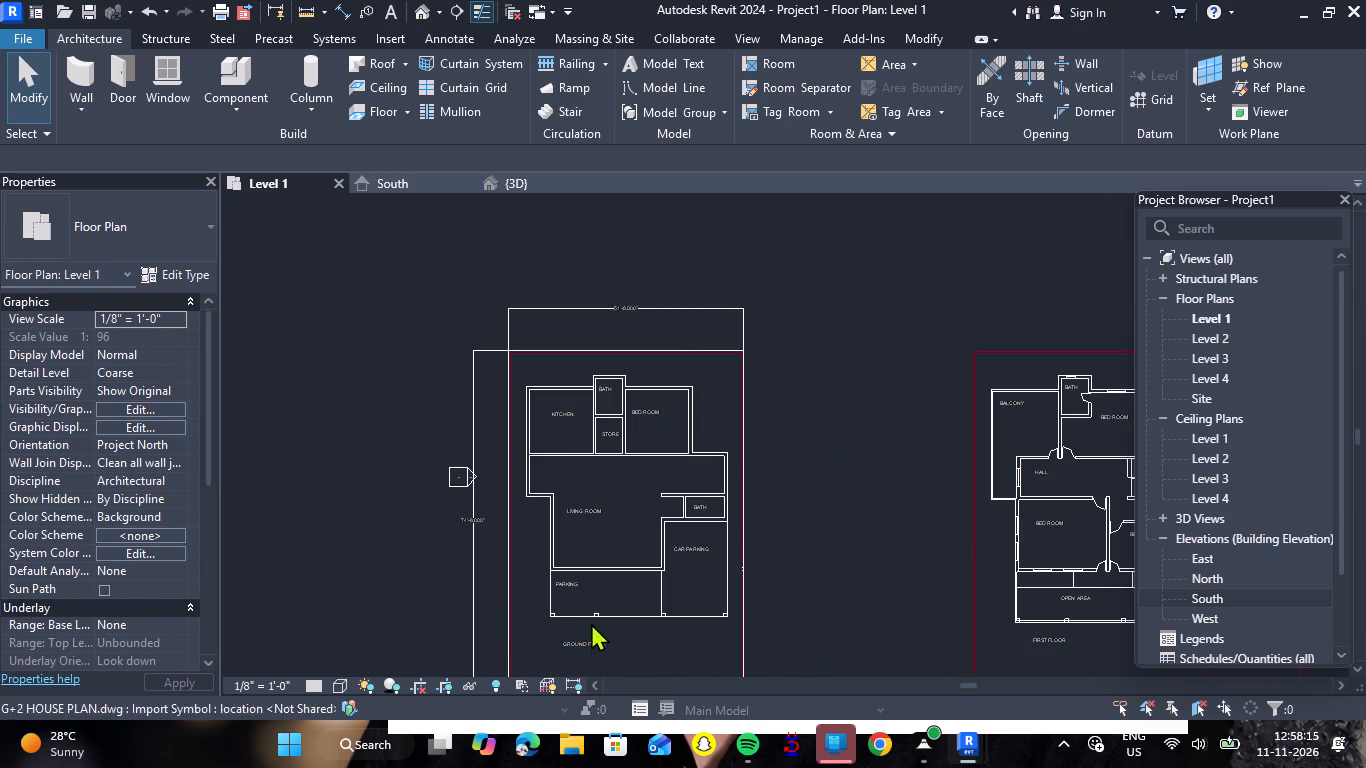
pyautogui.scroll(1, 591, 623)
pyautogui.scroll(-7, 619, 543)
pyautogui.scroll(1, 628, 606)
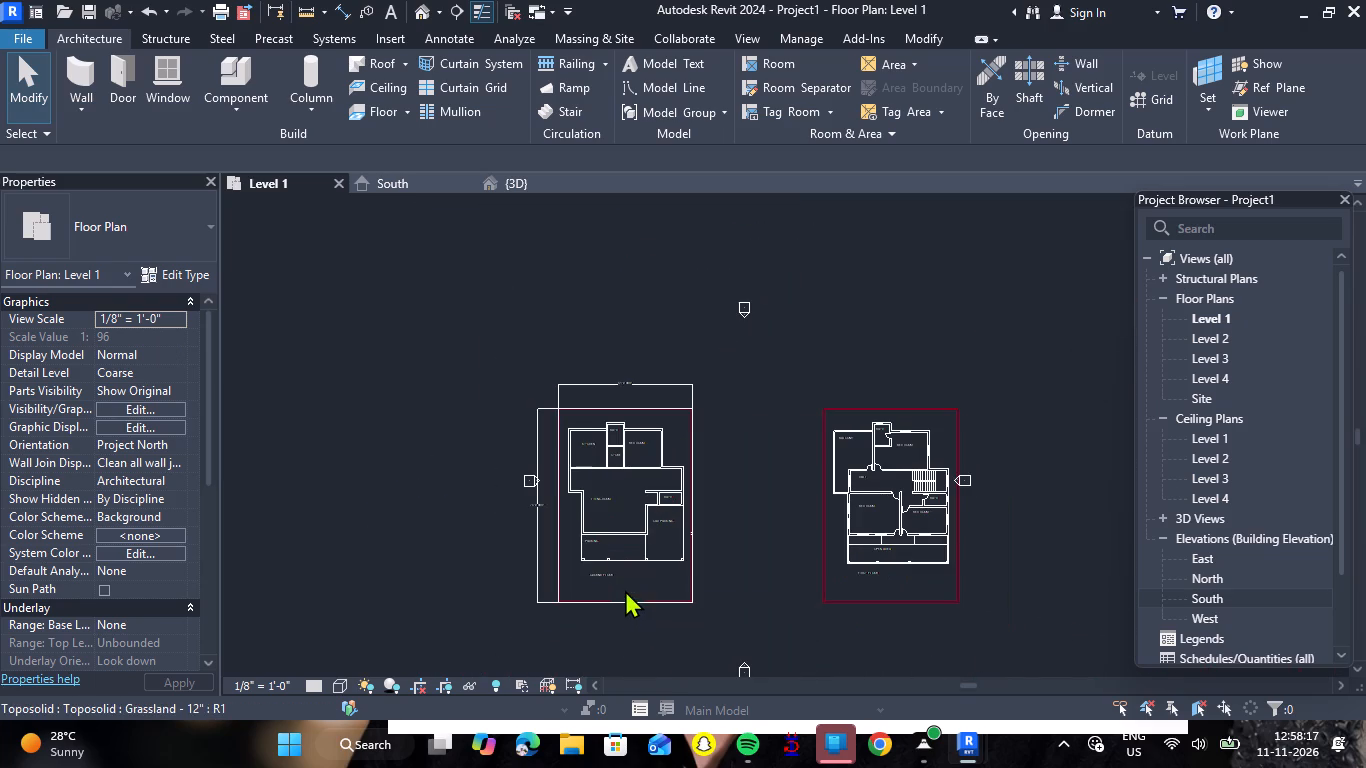
pyautogui.scroll(2, 619, 573)
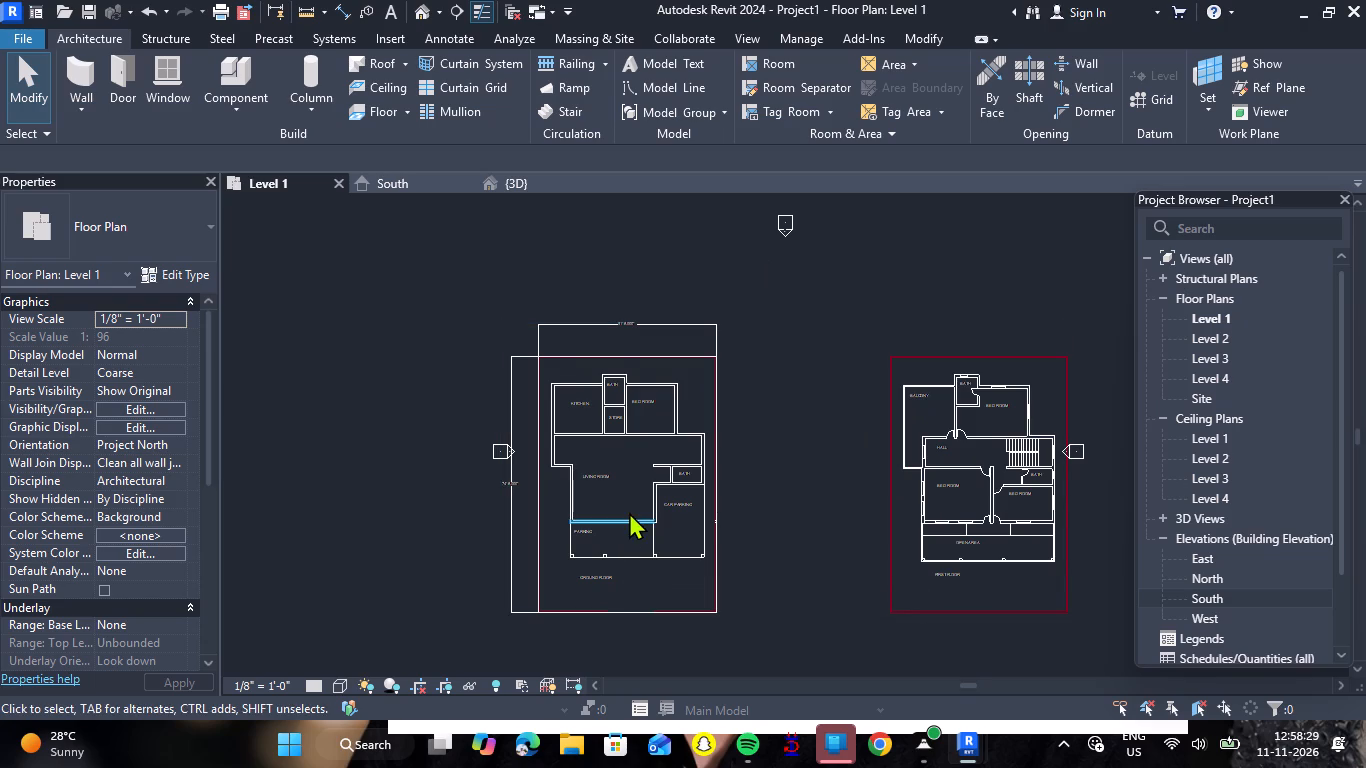
pyautogui.scroll(6, 636, 515)
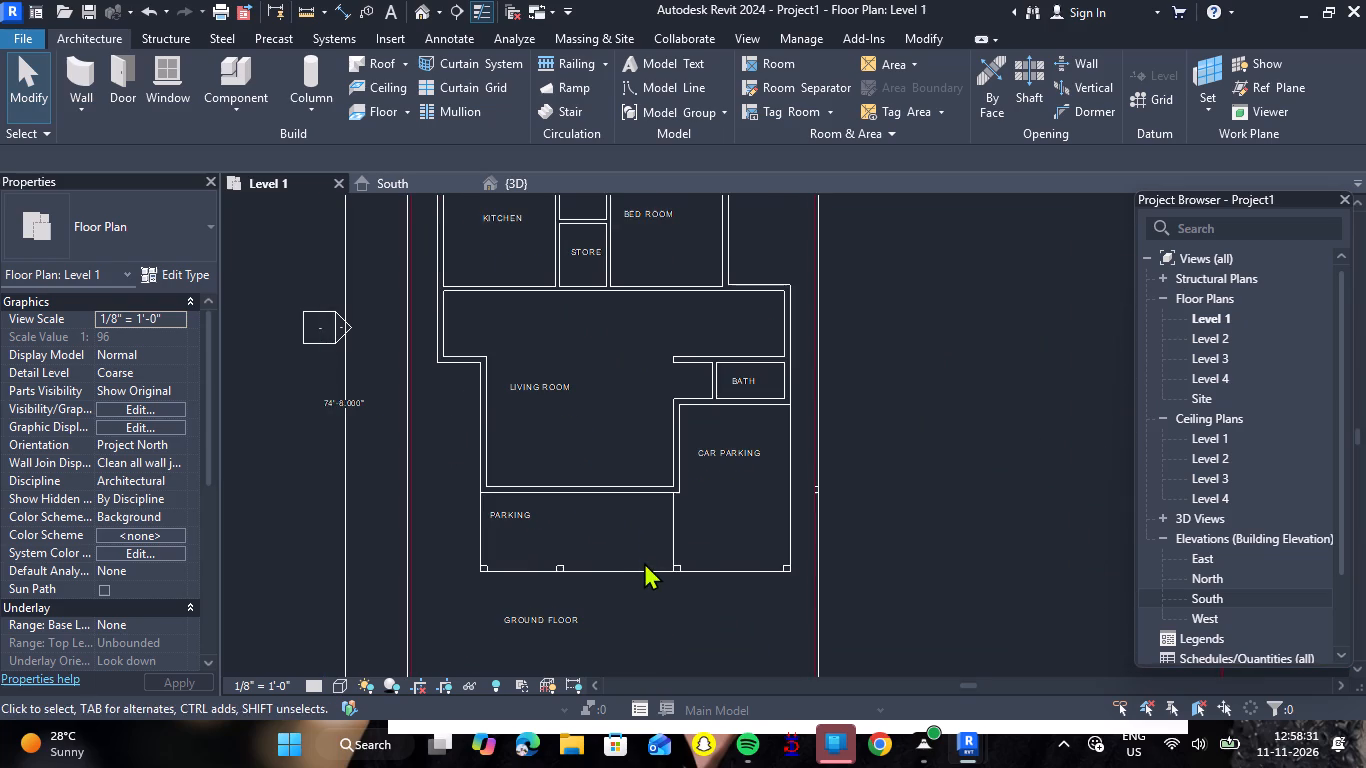
pyautogui.scroll(-1, 639, 381)
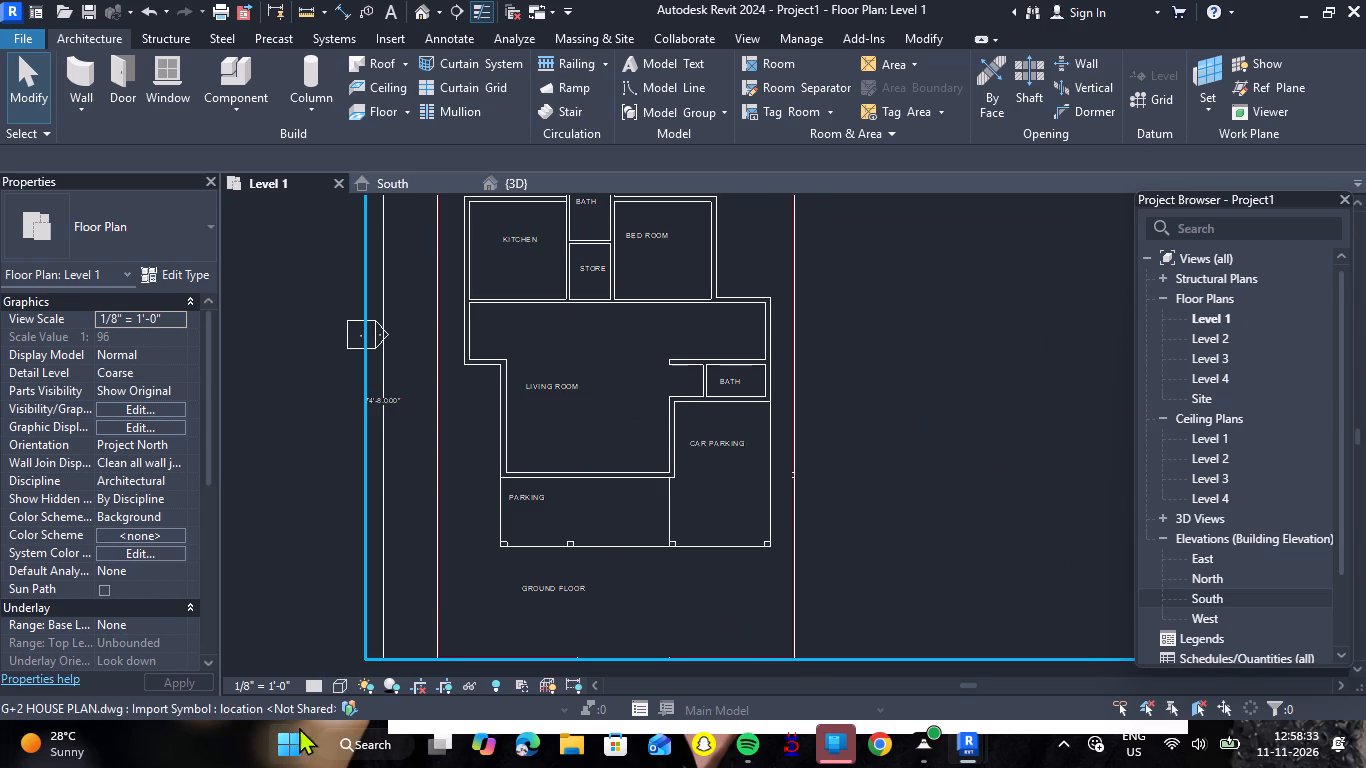
pyautogui.click(338, 691)
pyautogui.click(400, 568)
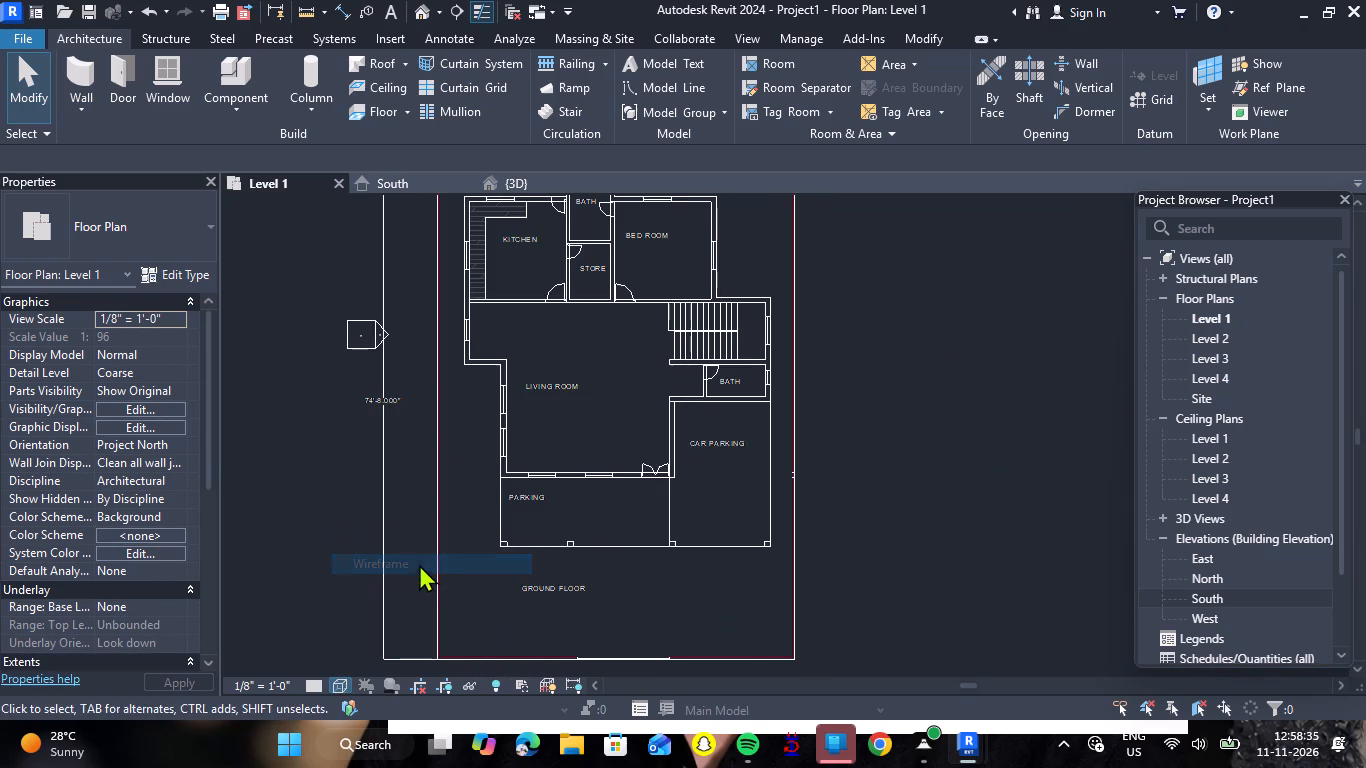
# Start the Window tool and load the Awning Casement double family from the Revit 2024 folder.
pyautogui.scroll(-2, 563, 499)
pyautogui.scroll(4, 585, 262)
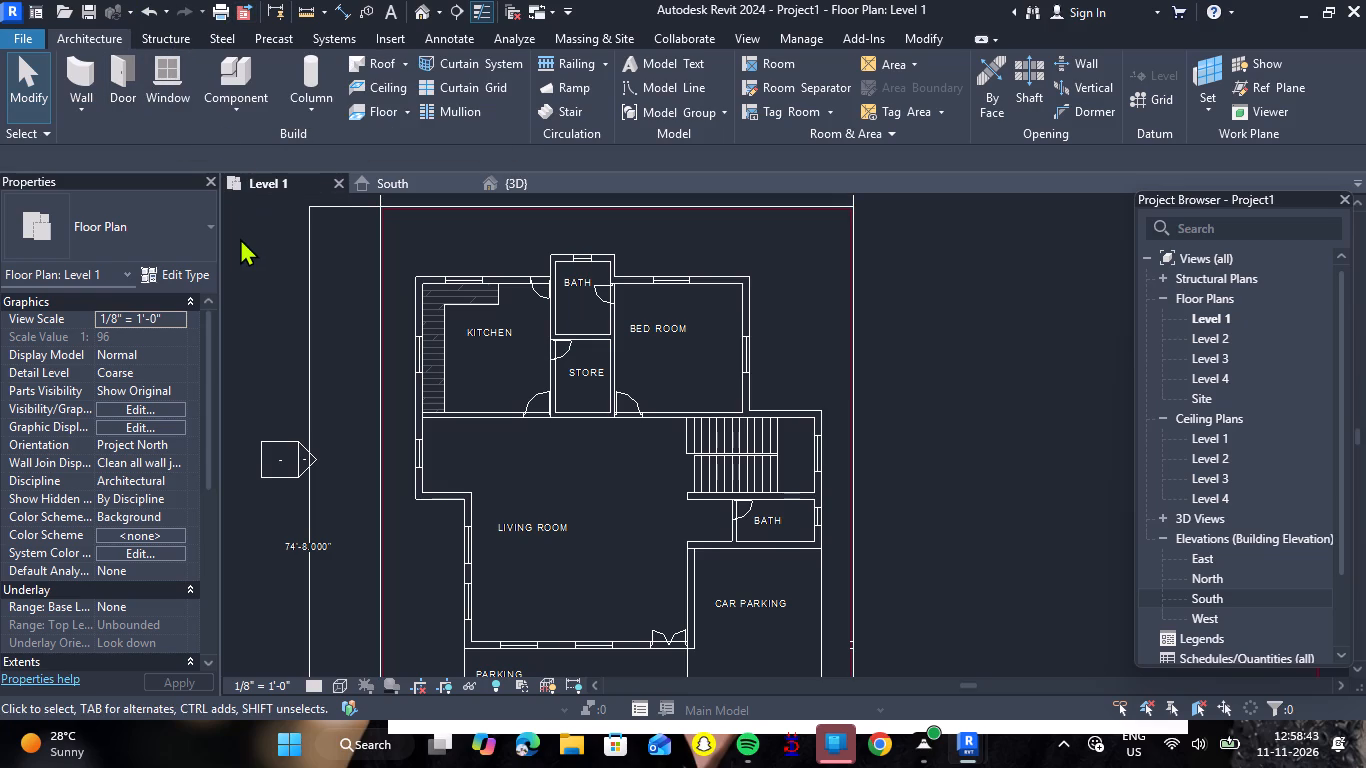
pyautogui.scroll(-2, 343, 281)
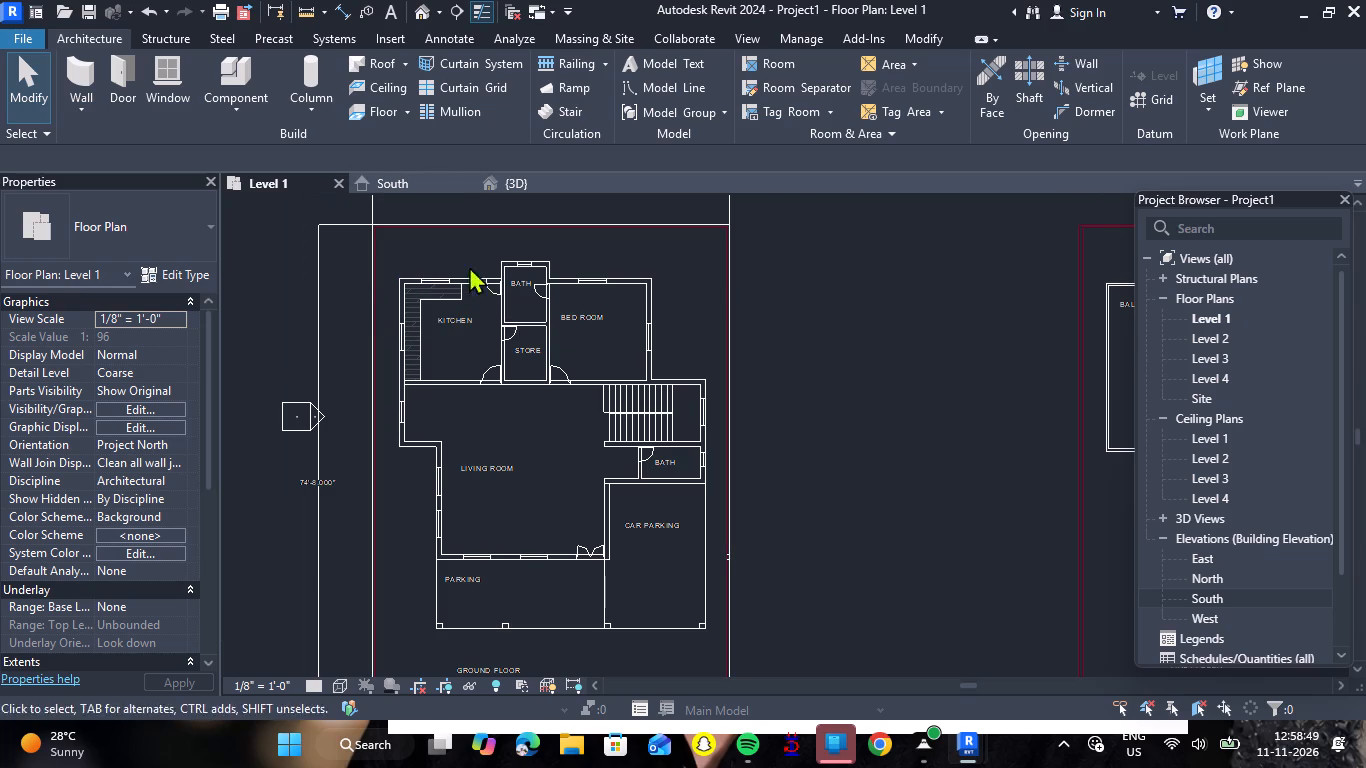
pyautogui.click(177, 75)
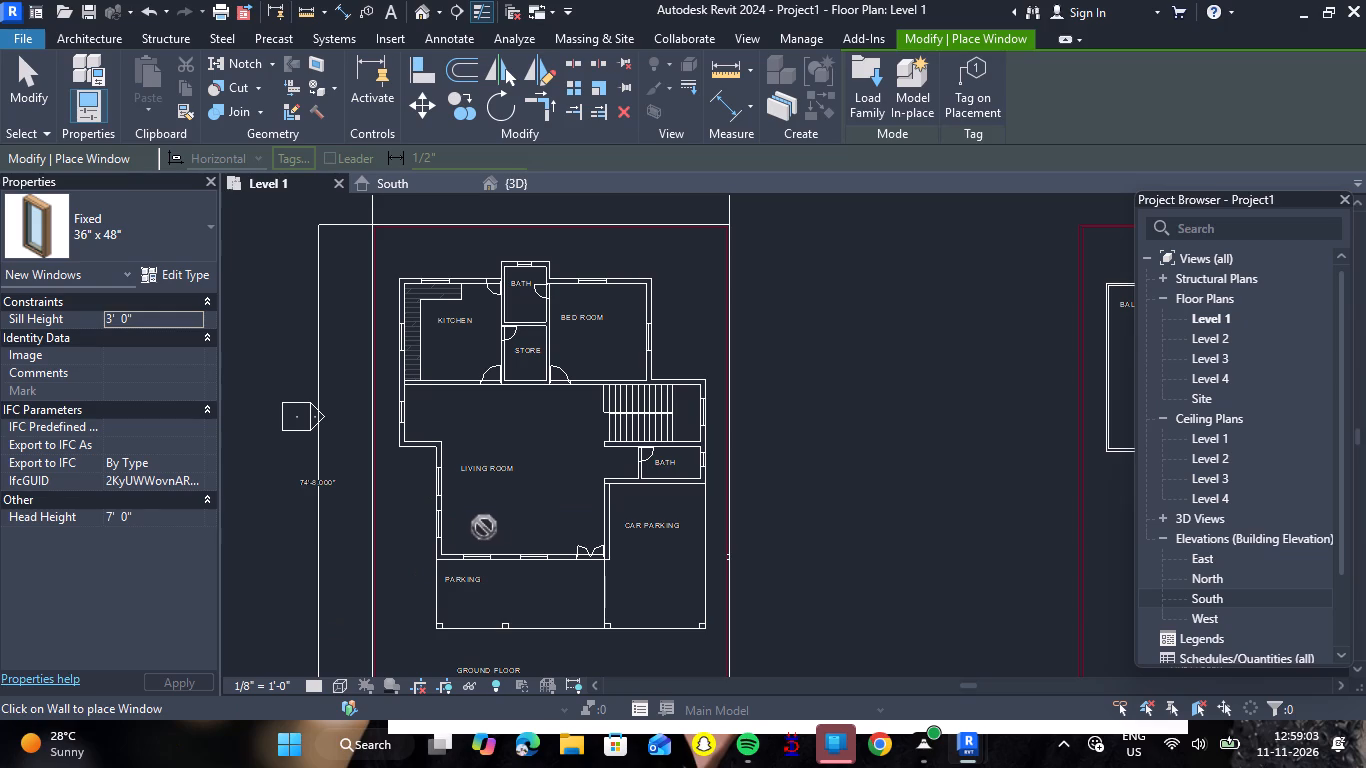
pyautogui.click(856, 91)
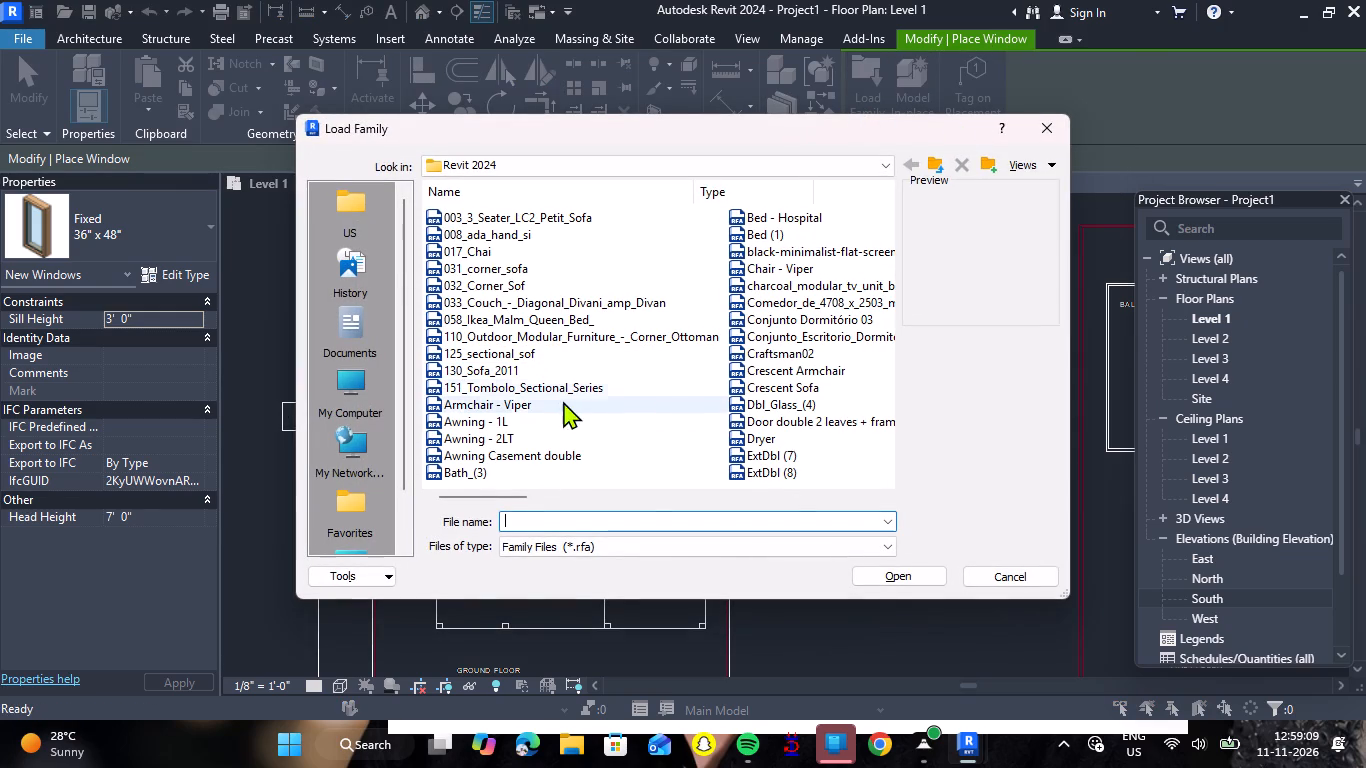
pyautogui.click(545, 428)
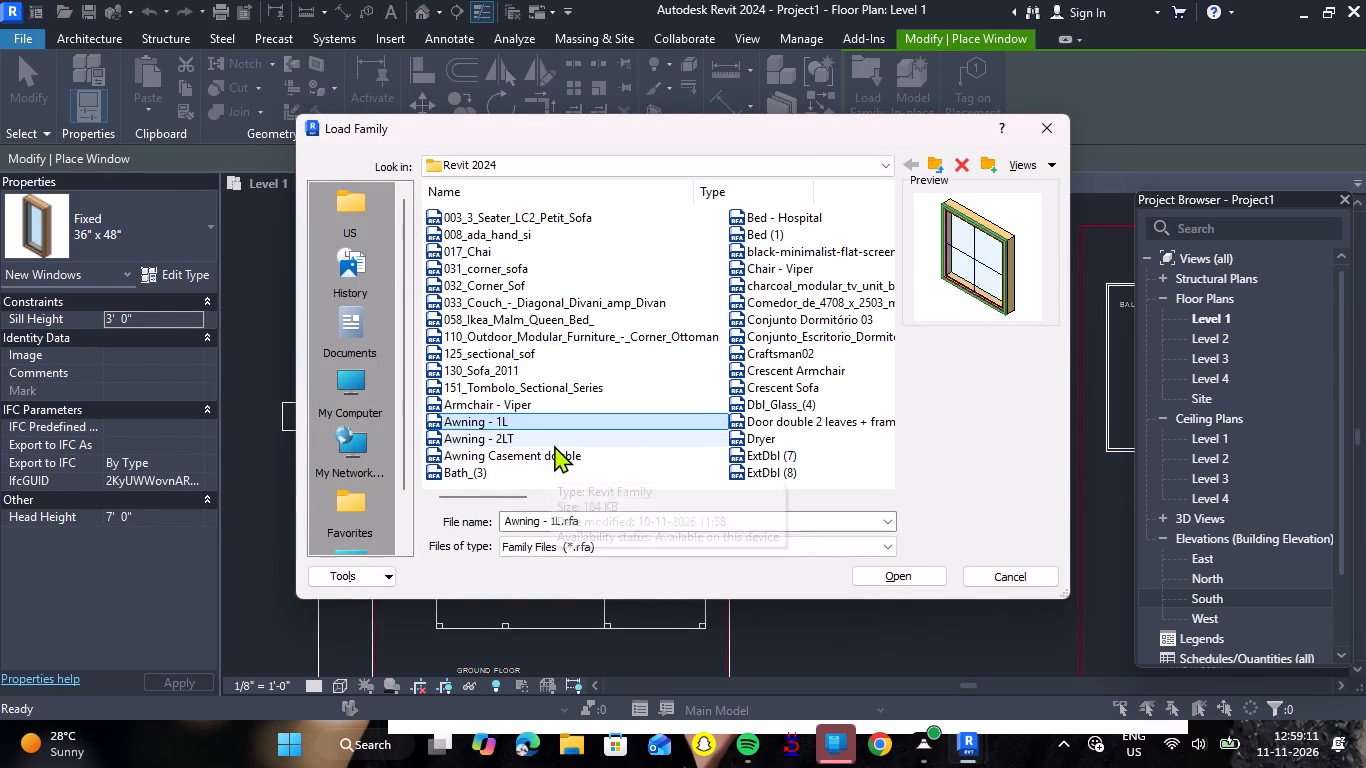
pyautogui.click(554, 445)
pyautogui.click(571, 453)
pyautogui.doubleClick(571, 453)
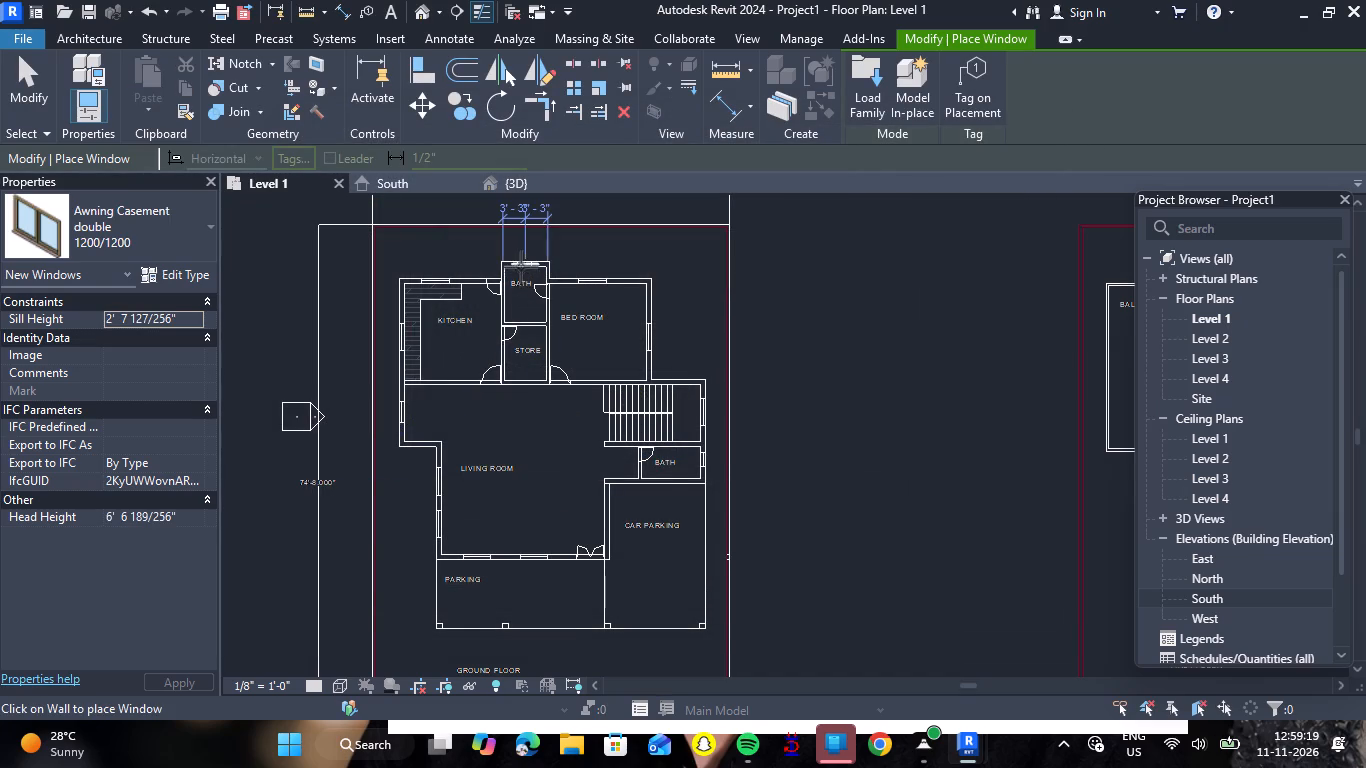
# Duplicate the Awning Casement double 1200/1200 type as 4' and set its width to 4'.
pyautogui.scroll(10, 522, 259)
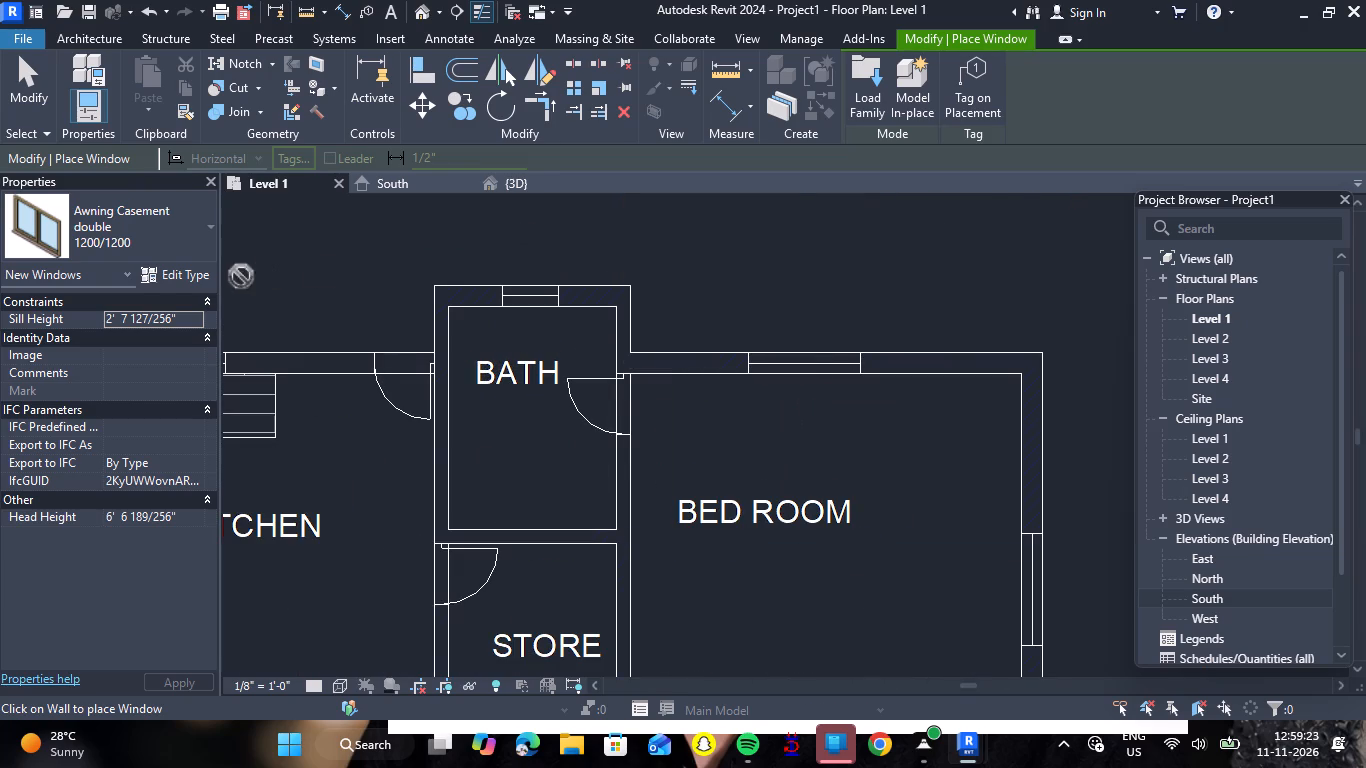
pyautogui.click(167, 272)
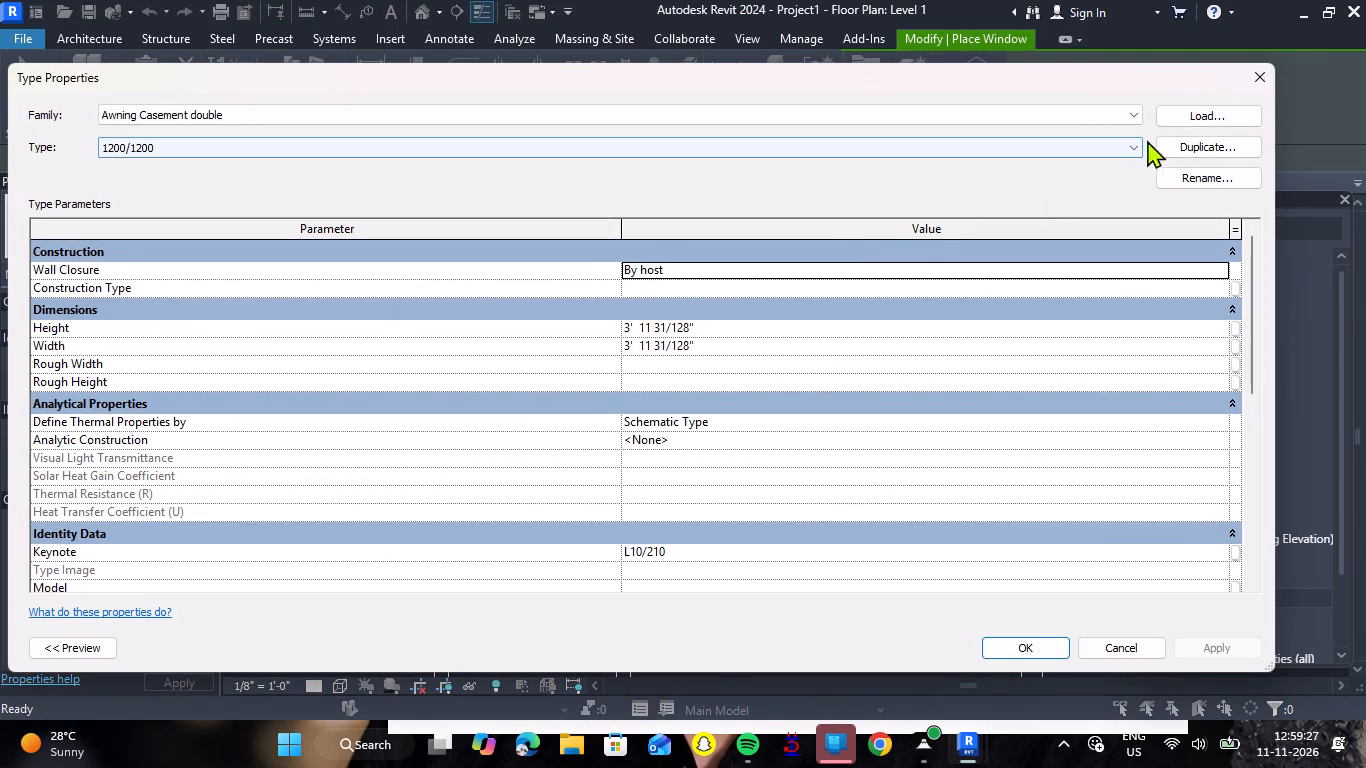
pyautogui.click(1192, 142)
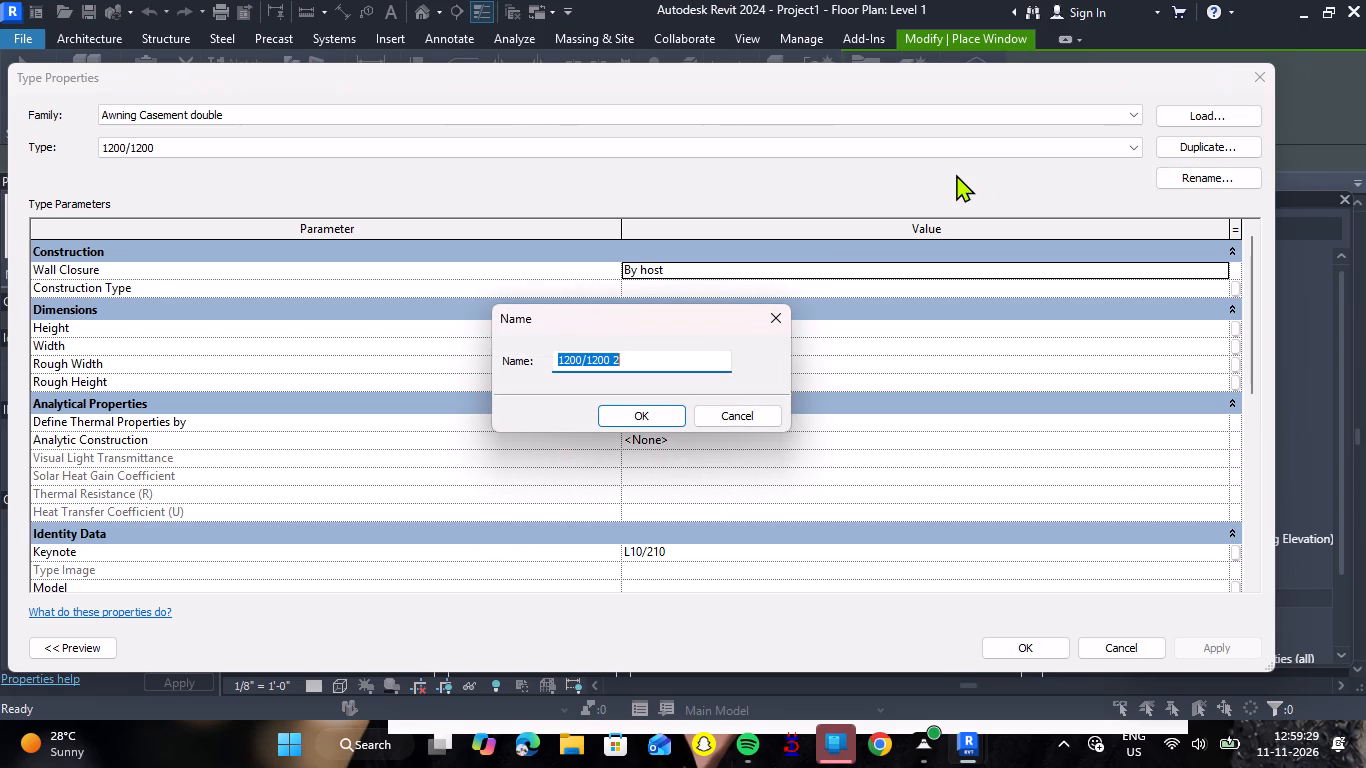
pyautogui.write("4'")
pyautogui.press('Return')
pyautogui.scroll(-2, 798, 322)
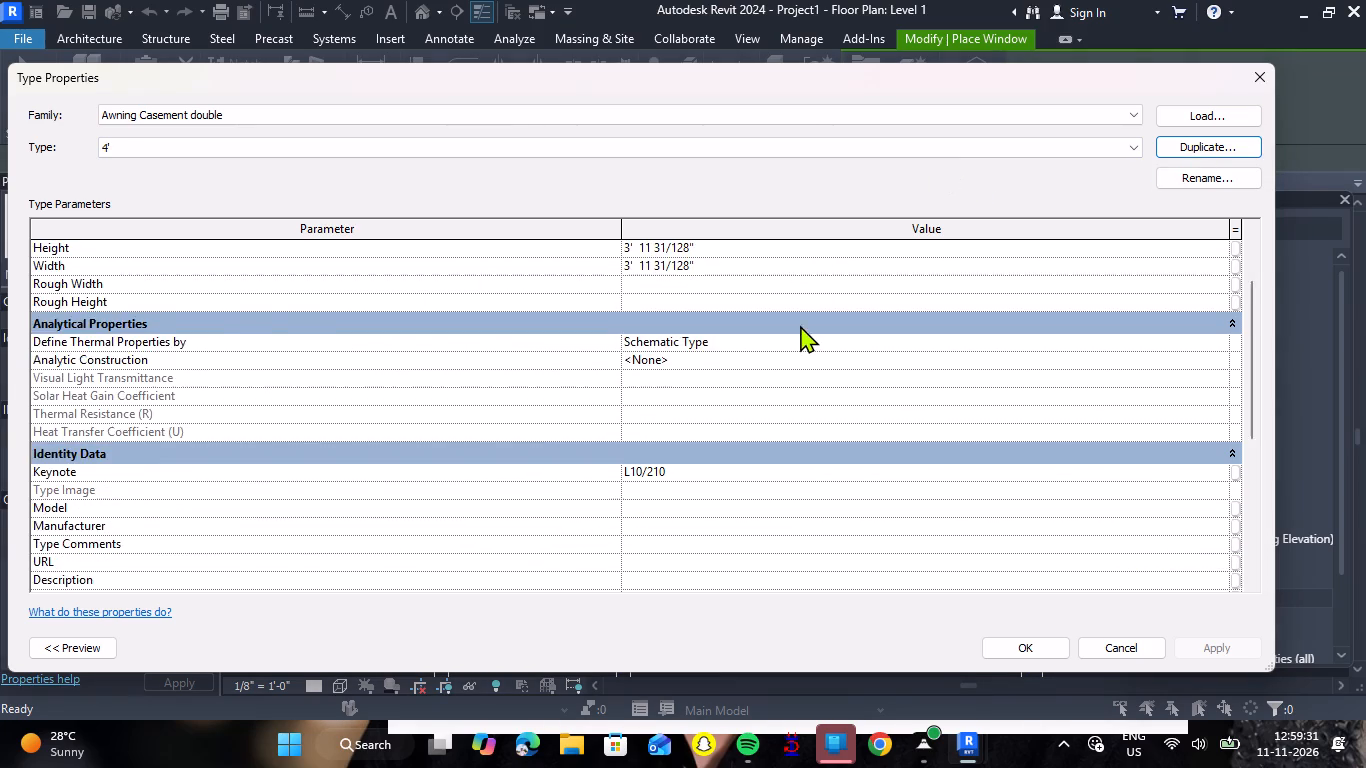
pyautogui.scroll(-8, 800, 325)
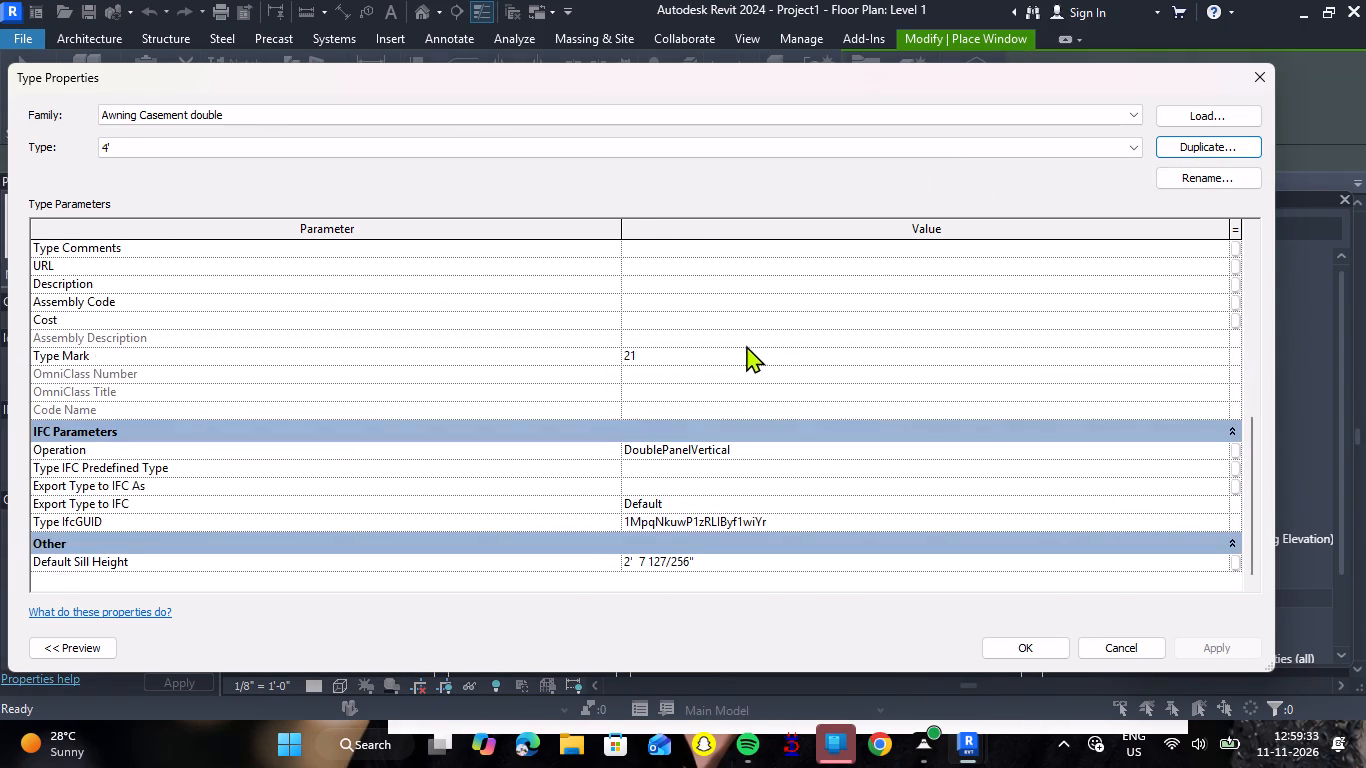
pyautogui.scroll(7, 742, 366)
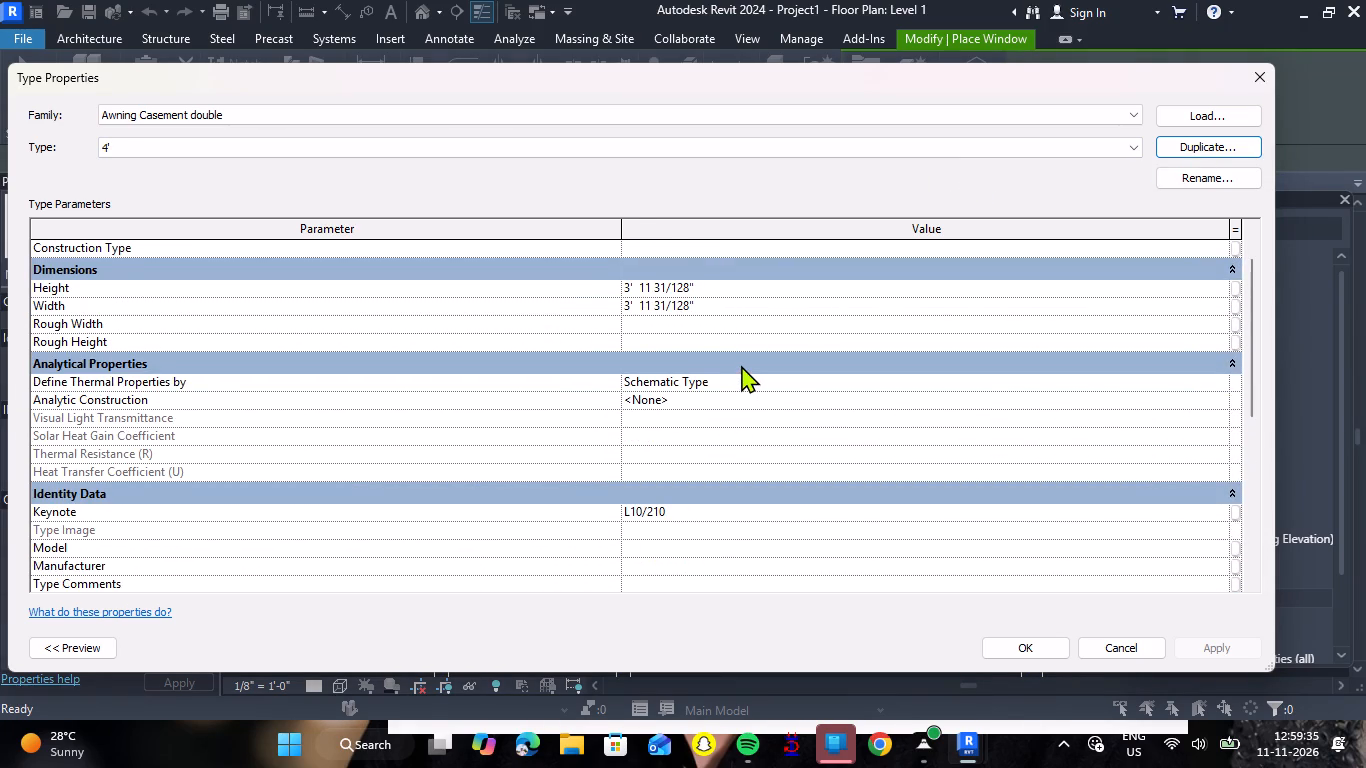
pyautogui.scroll(1, 741, 364)
pyautogui.click(703, 345)
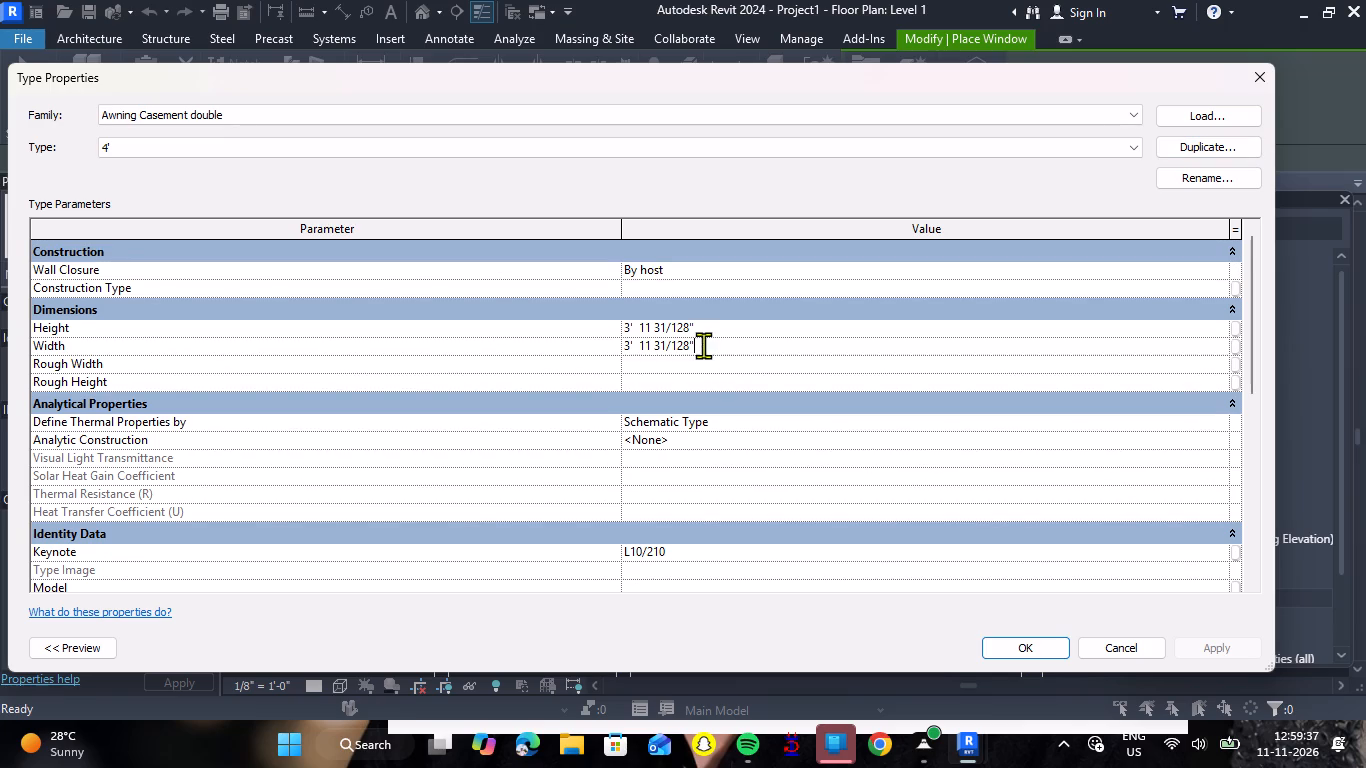
pyautogui.moveTo(712, 350); pyautogui.dragTo(557, 364)
pyautogui.write("4'")
pyautogui.press('Return')
pyautogui.click(1034, 646)
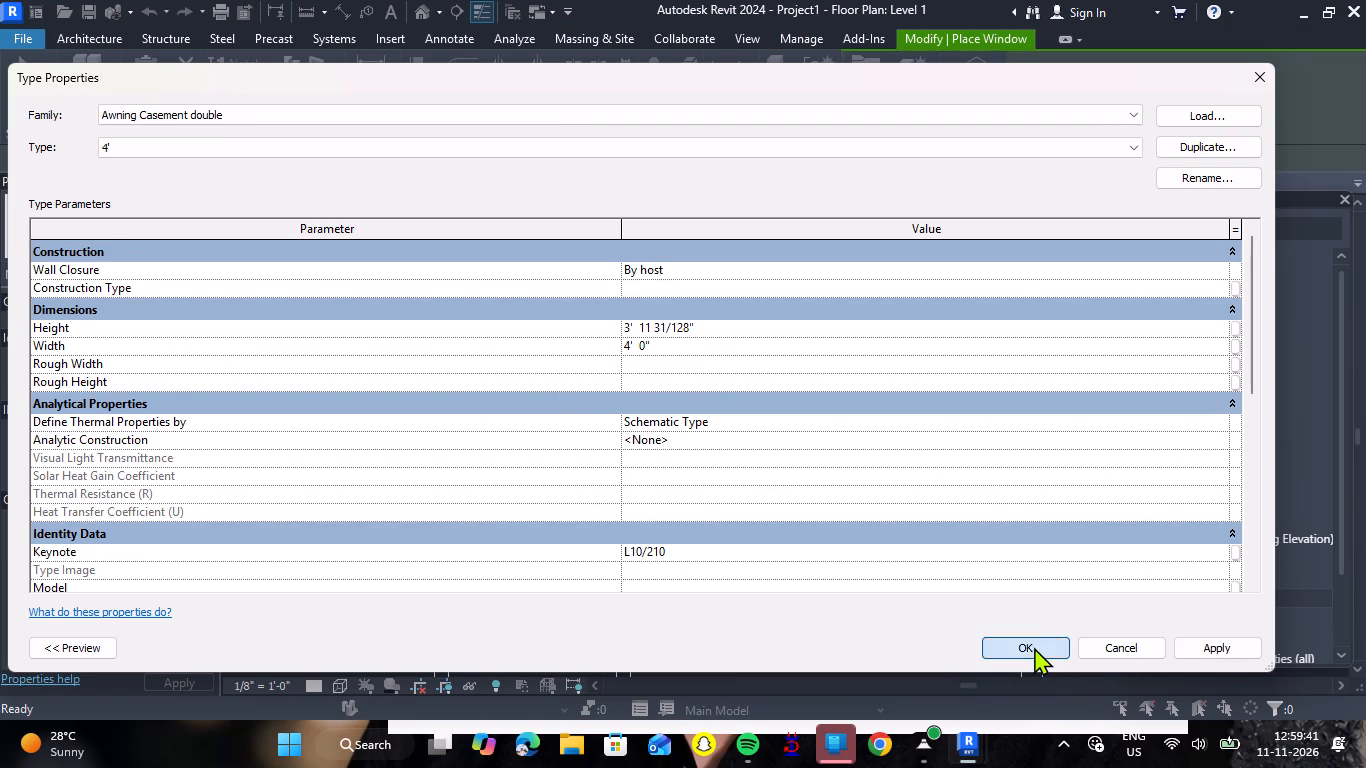
# Place a 4' Awning Casement double window at the plan's opening in the bedroom's north wall, about 6'-6" from the bath-side wall.
pyautogui.scroll(6, 799, 360)
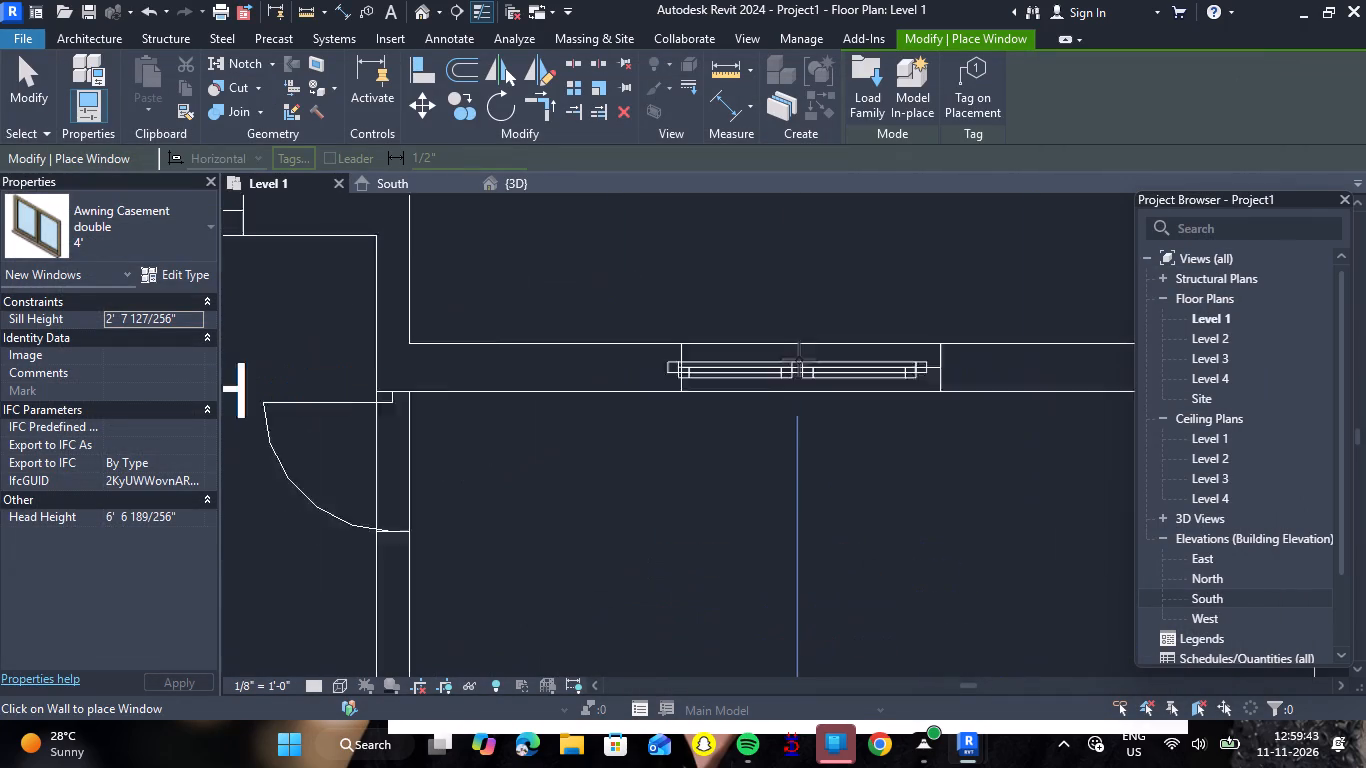
pyautogui.scroll(1, 799, 360)
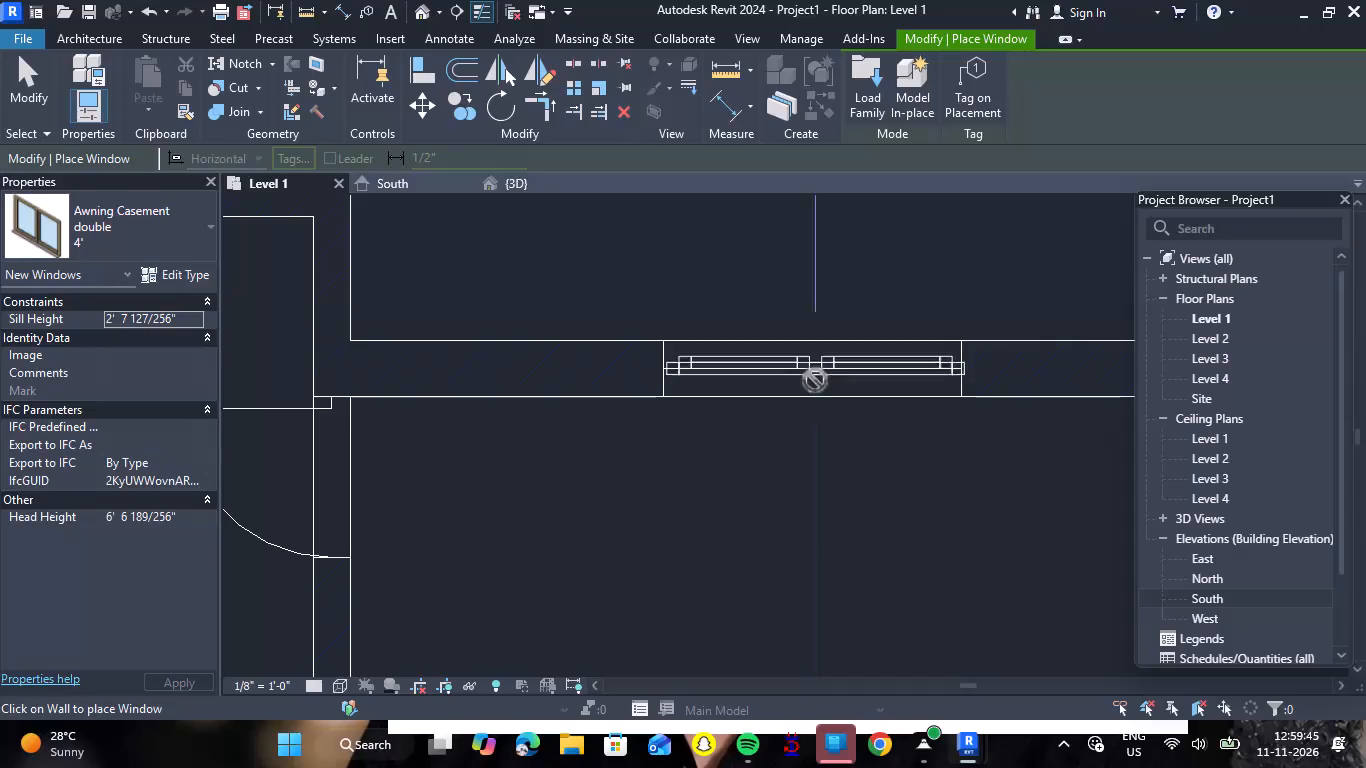
pyautogui.click(815, 398)
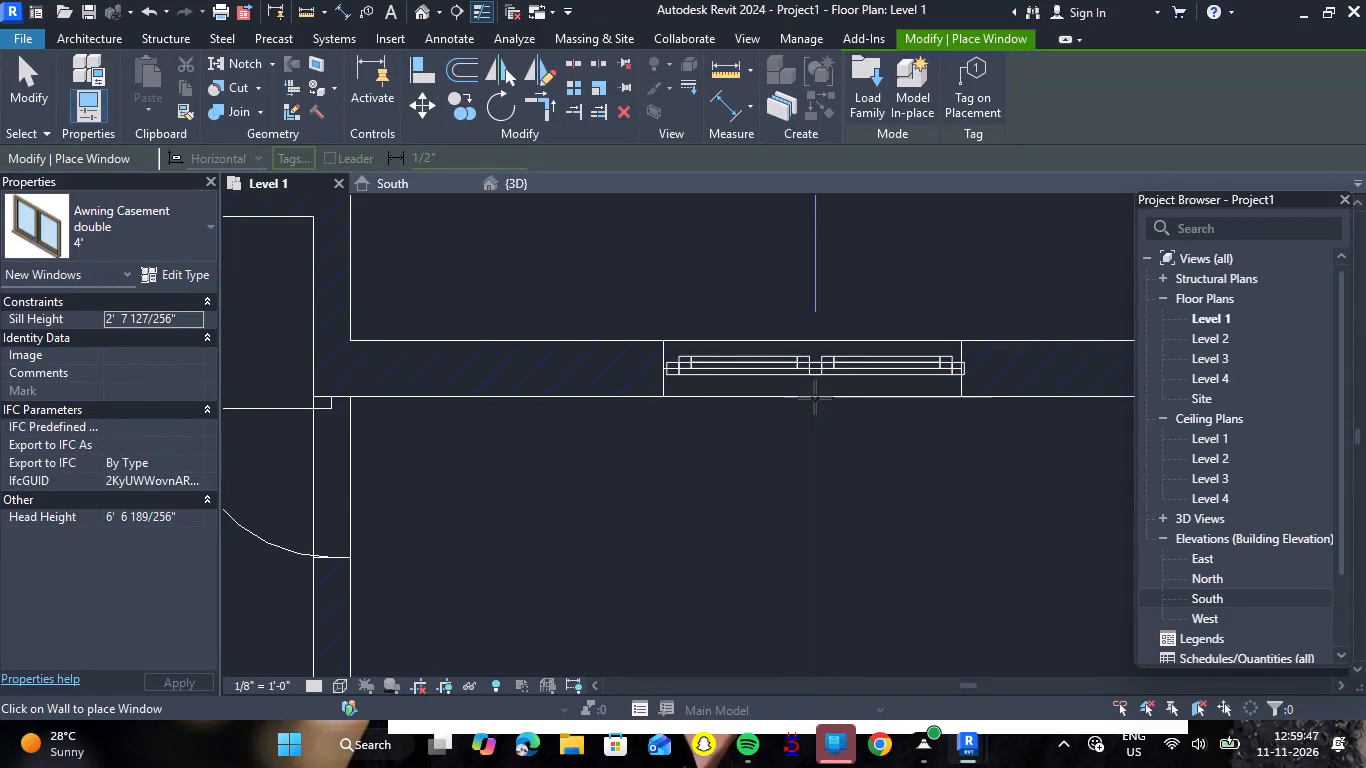
# Place 4' windows at the plan's openings in the kitchen's north wall, about 4'-11" from the west wall, and west wall, about 8' from the north wall.
pyautogui.scroll(-7, 818, 441)
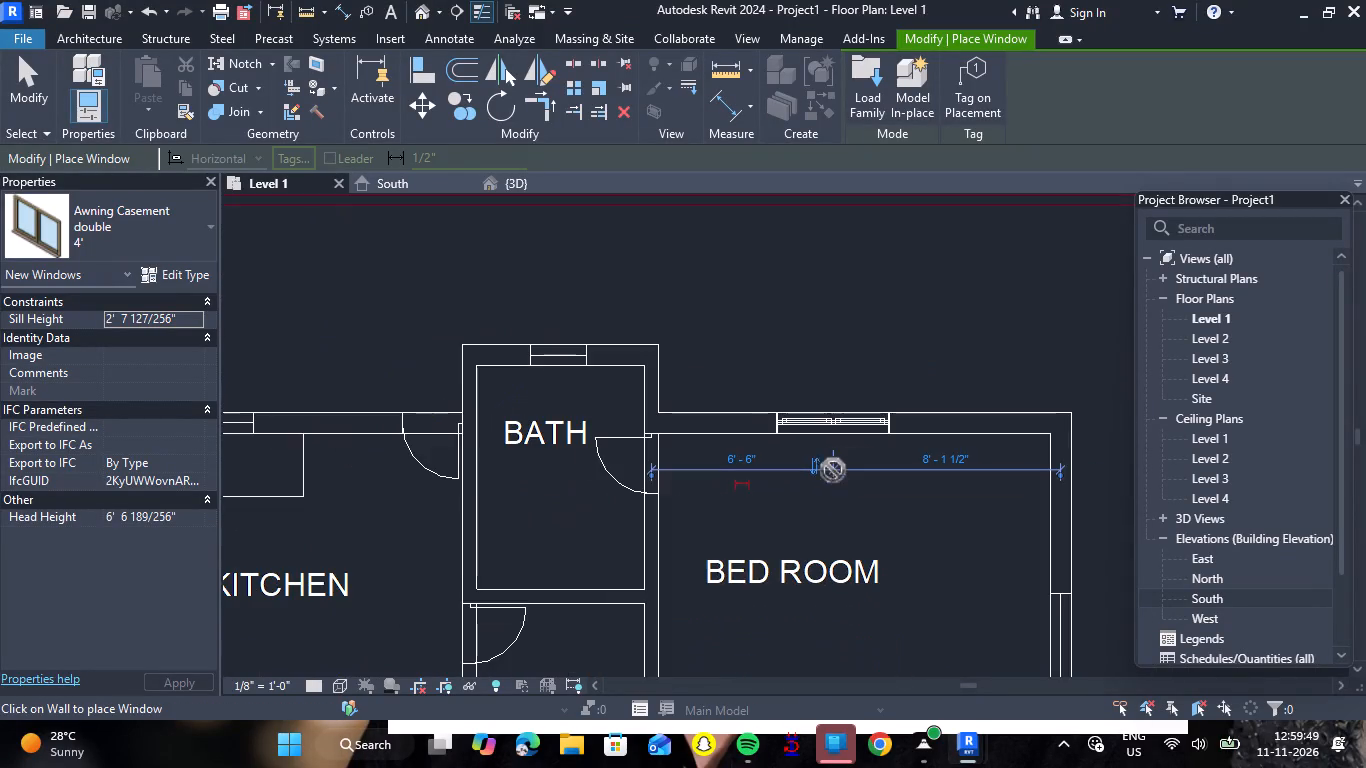
pyautogui.scroll(-3, 549, 484)
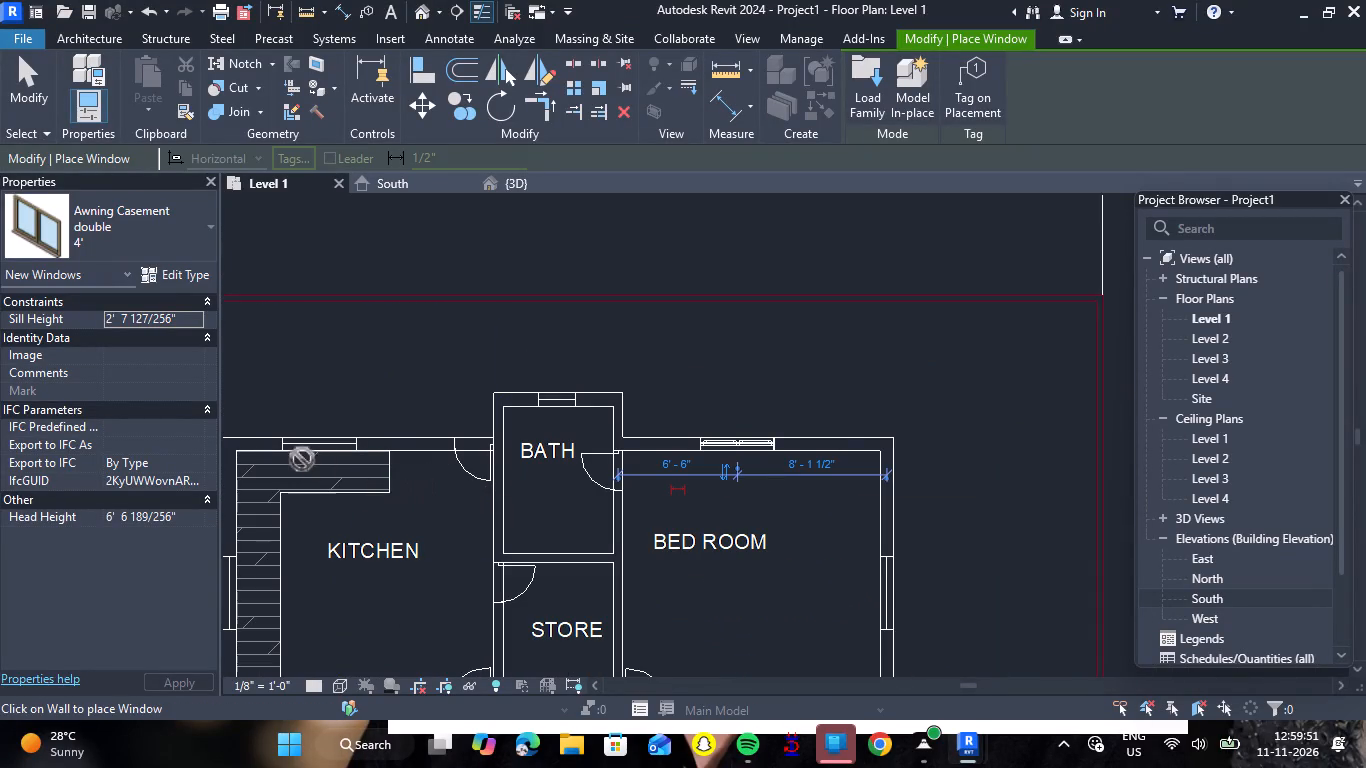
pyautogui.scroll(7, 284, 453)
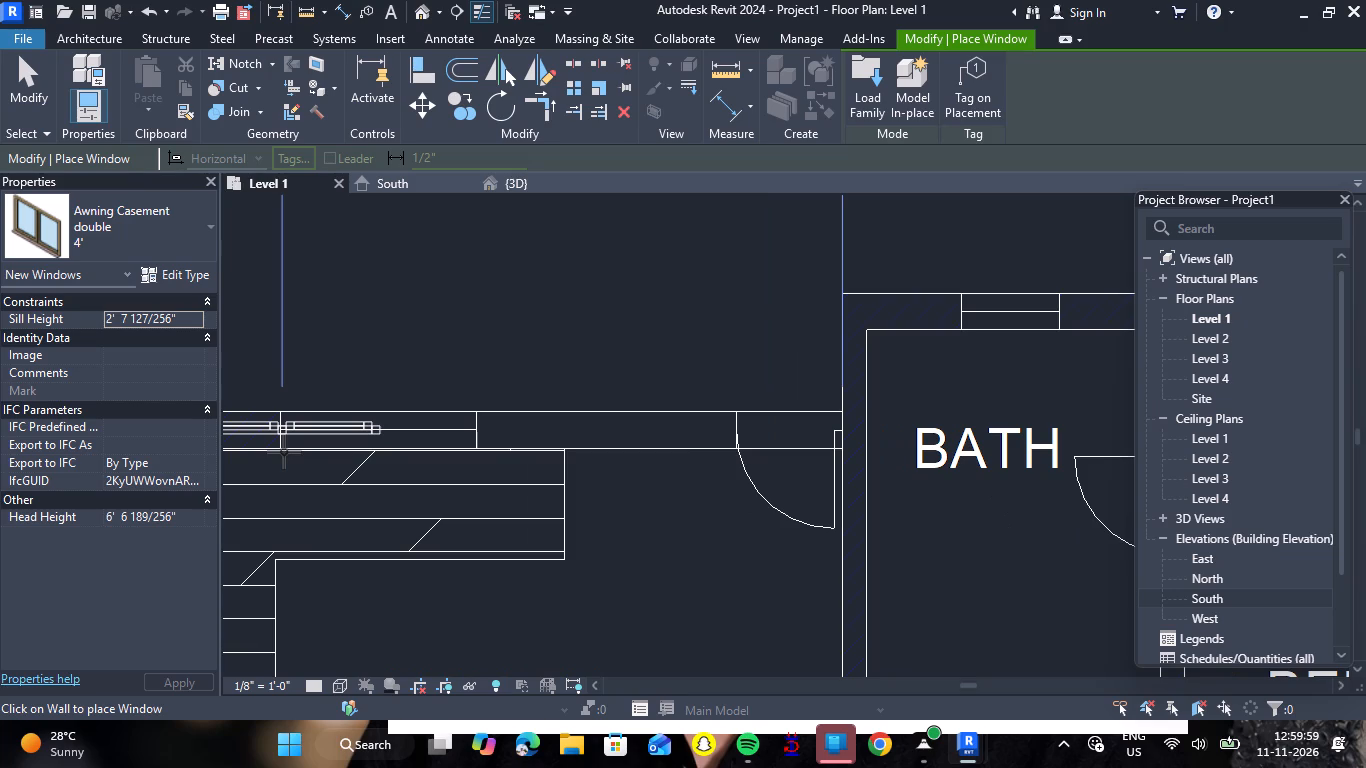
pyautogui.scroll(-2, 818, 140)
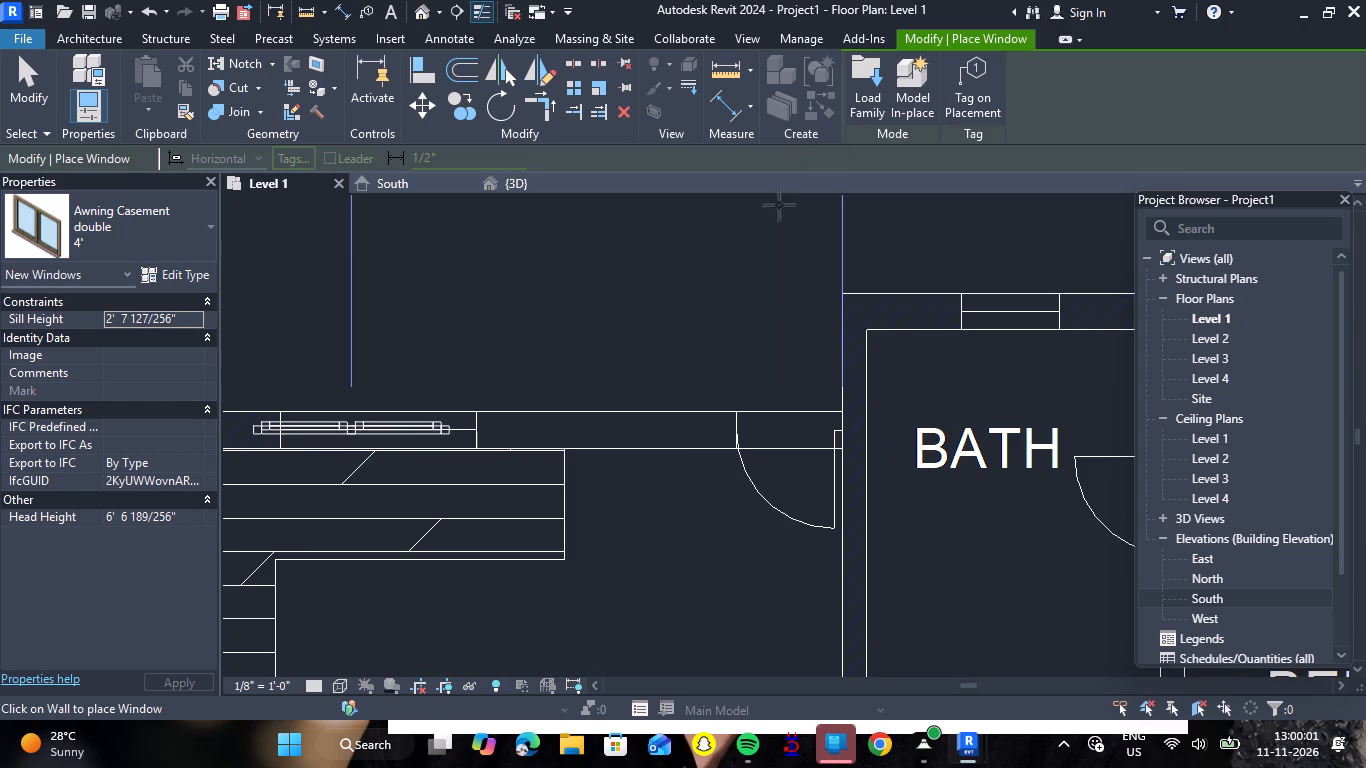
pyautogui.click(381, 434)
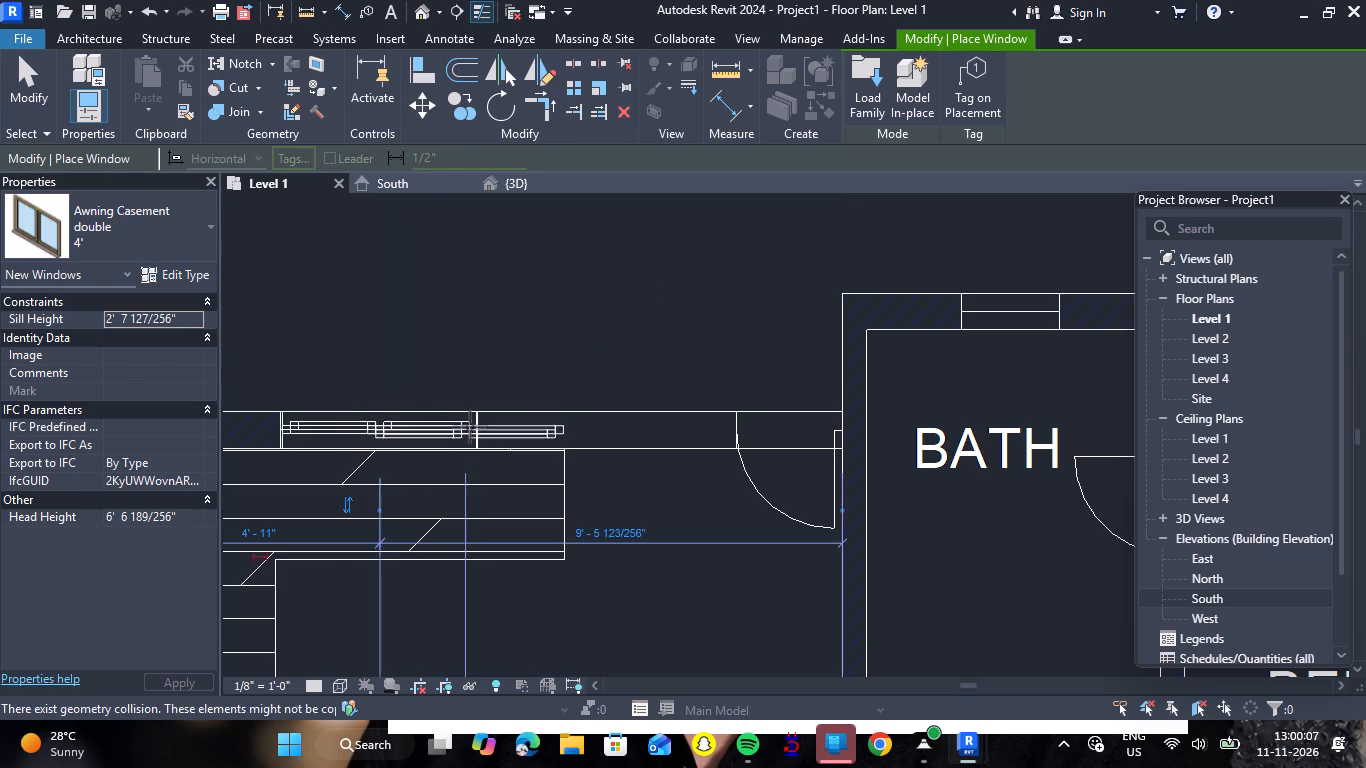
pyautogui.scroll(-6, 473, 427)
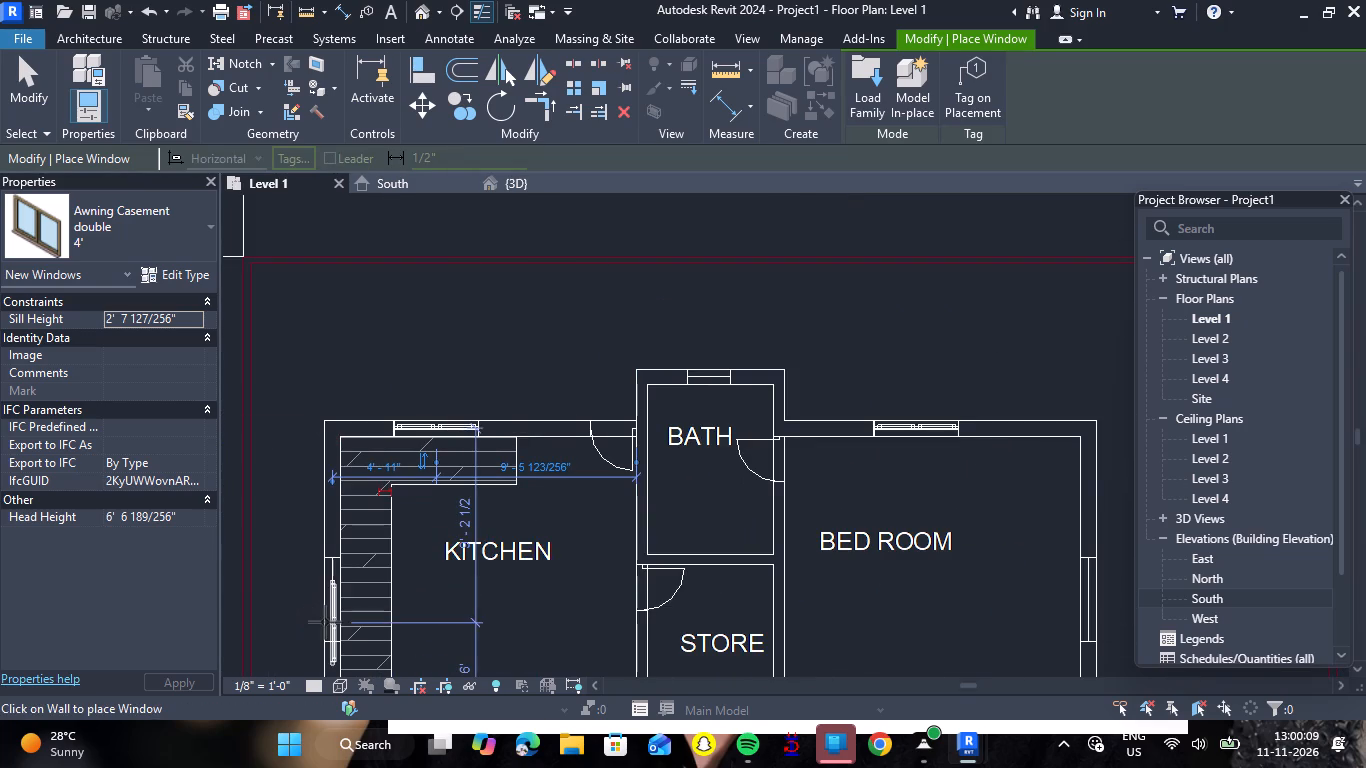
pyautogui.scroll(6, 328, 614)
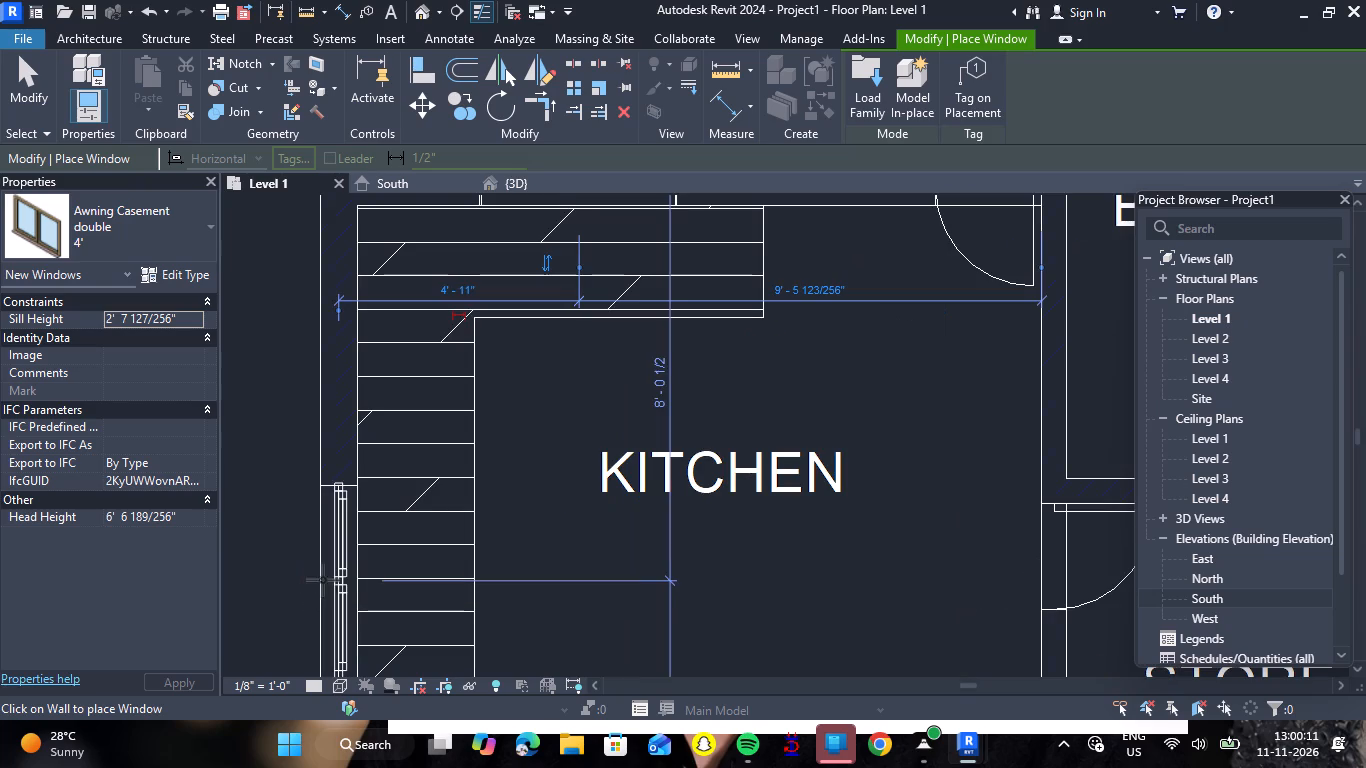
pyautogui.scroll(-8, 336, 578)
pyautogui.scroll(7, 321, 607)
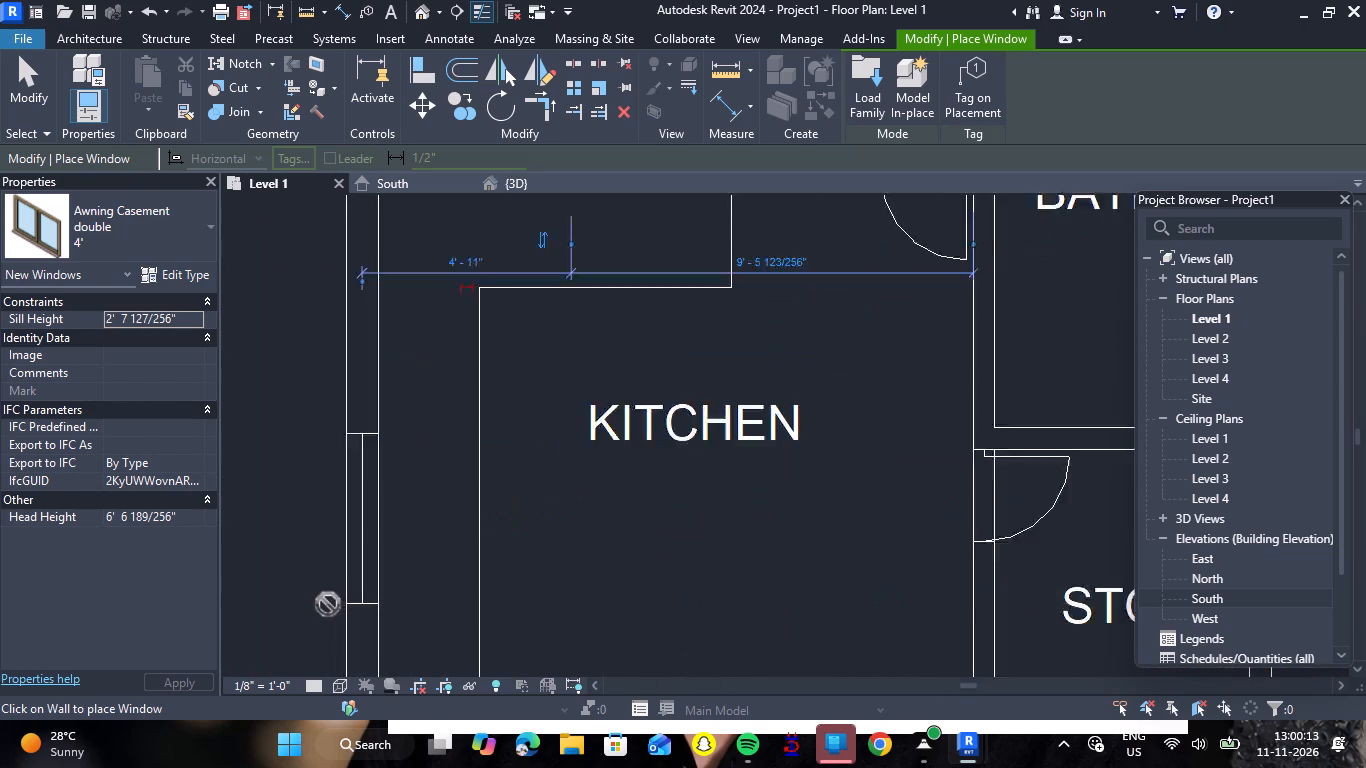
pyautogui.scroll(2, 328, 604)
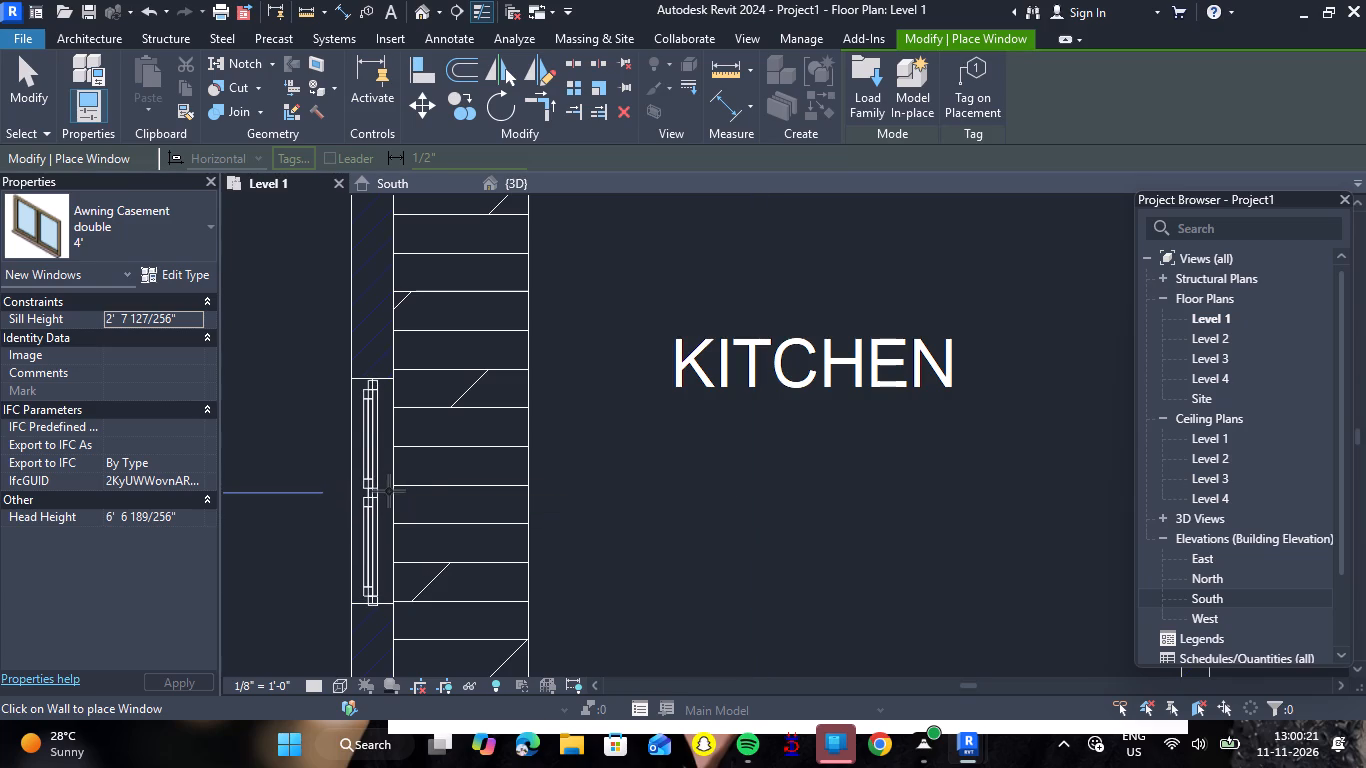
pyautogui.moveTo(389, 488); pyautogui.dragTo(755, 360)
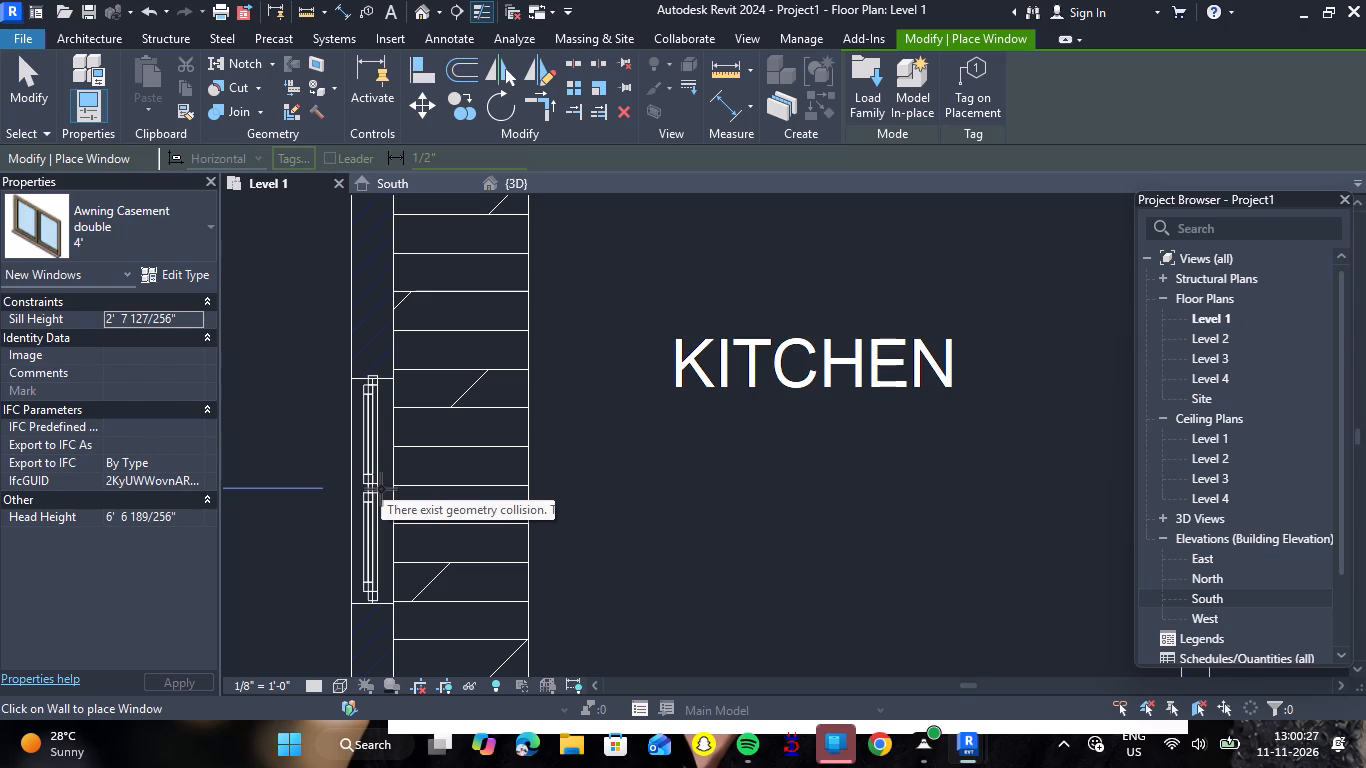
pyautogui.click(381, 489)
# Place two 4' windows in the plan's openings along the living room's west wall, the first about 5'-4" from the corner, spaced 6' apart.
pyautogui.scroll(-7, 594, 379)
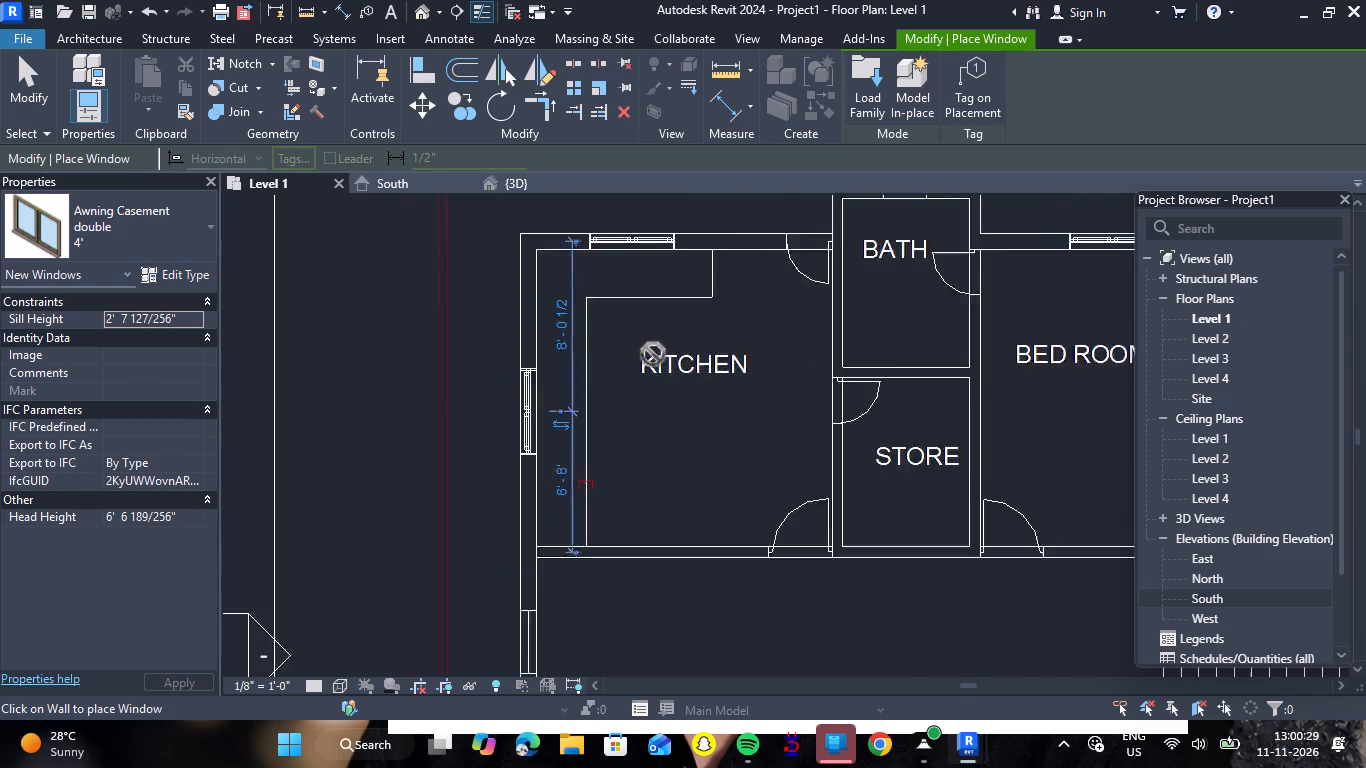
pyautogui.scroll(-3, 653, 354)
pyautogui.scroll(-3, 622, 505)
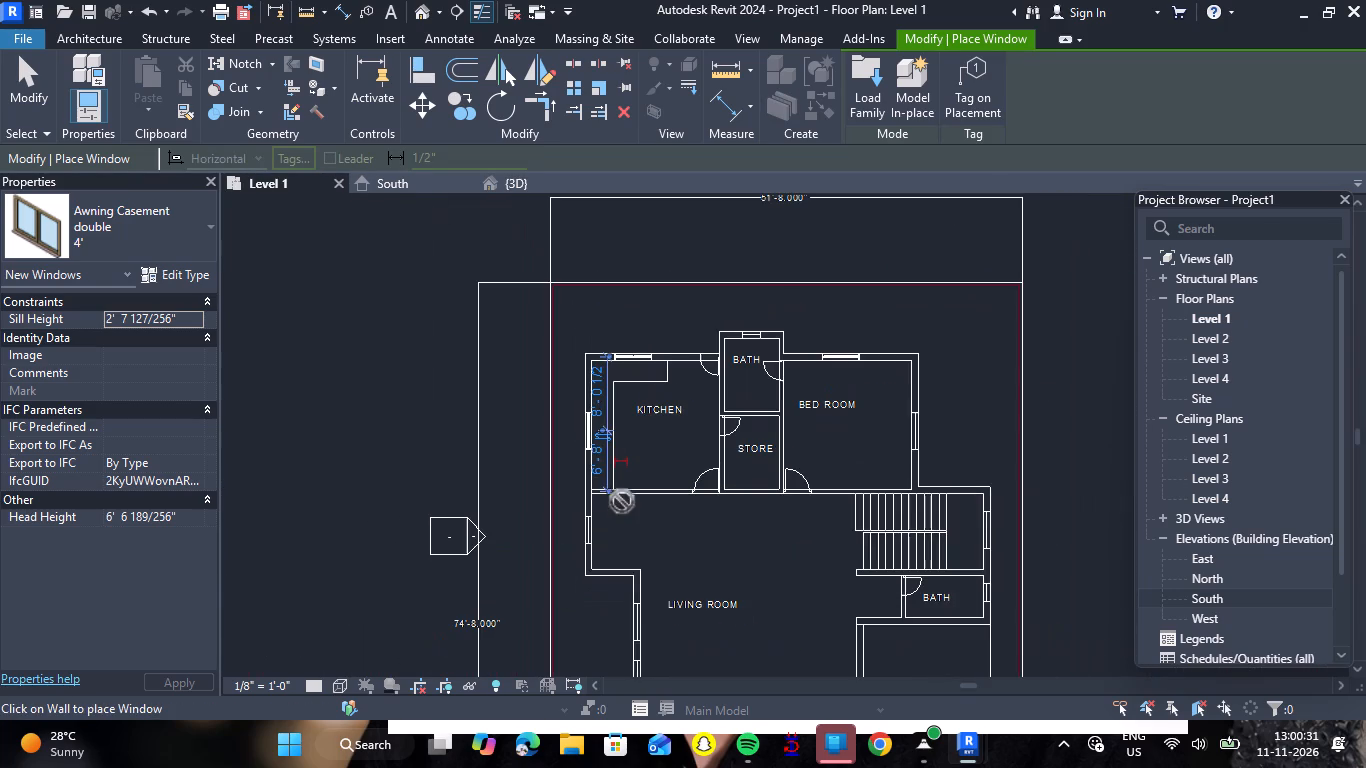
pyautogui.scroll(10, 642, 634)
pyautogui.scroll(-7, 642, 616)
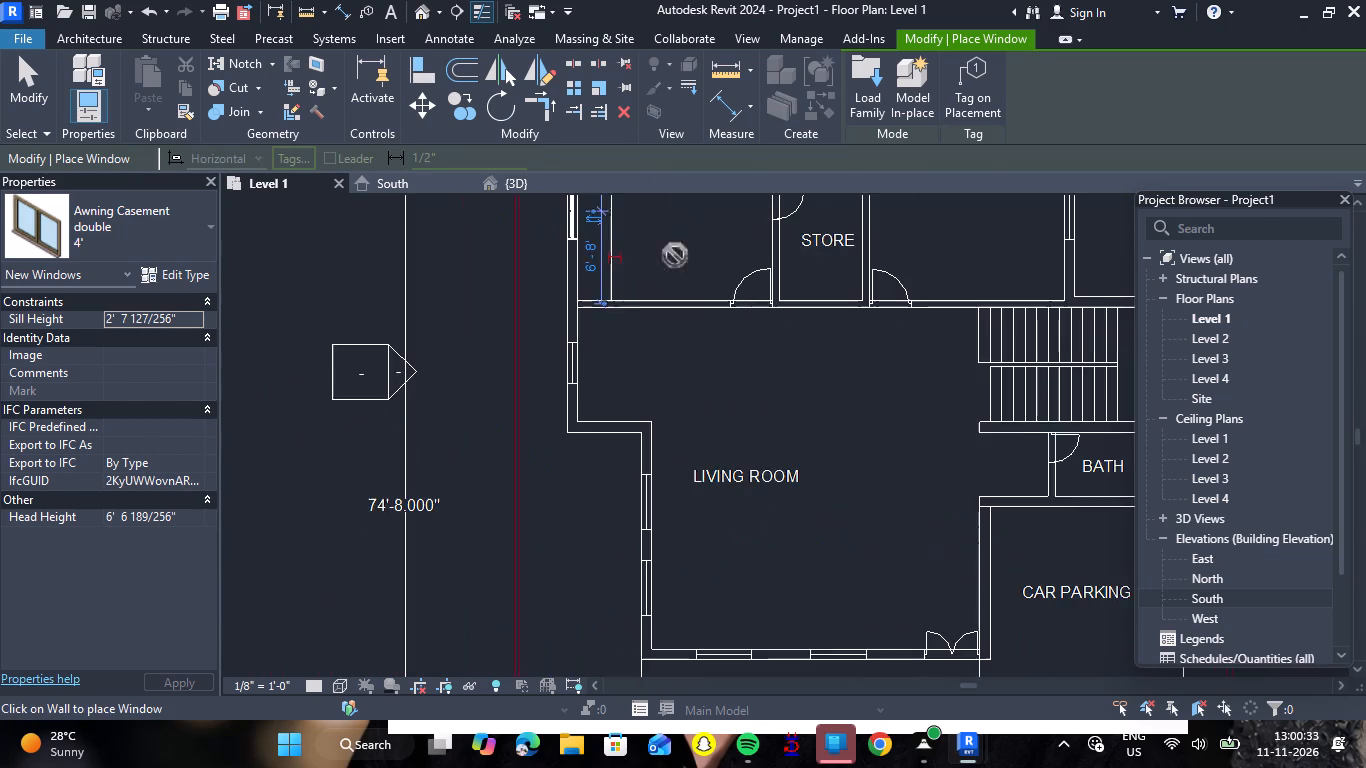
pyautogui.scroll(-3, 691, 458)
pyautogui.scroll(11, 680, 486)
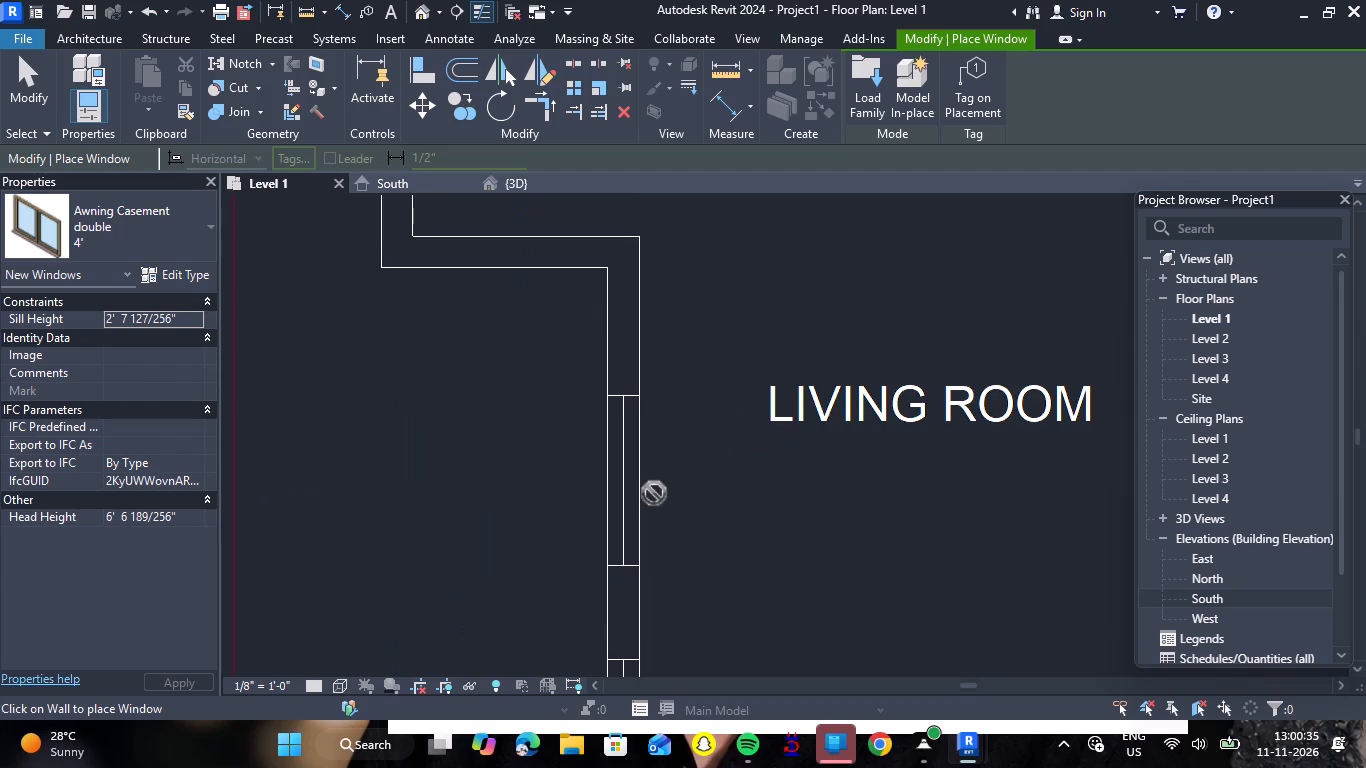
pyautogui.scroll(4, 652, 491)
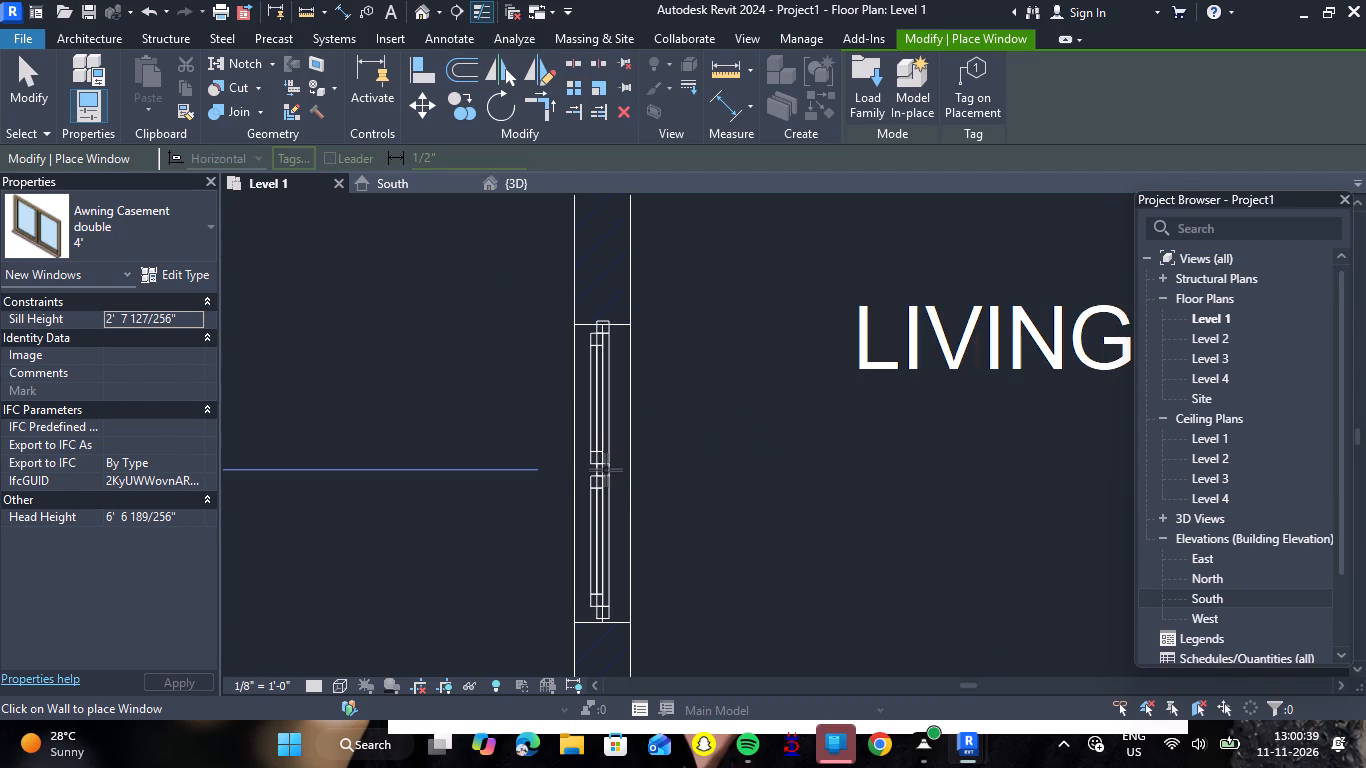
pyautogui.click(610, 470)
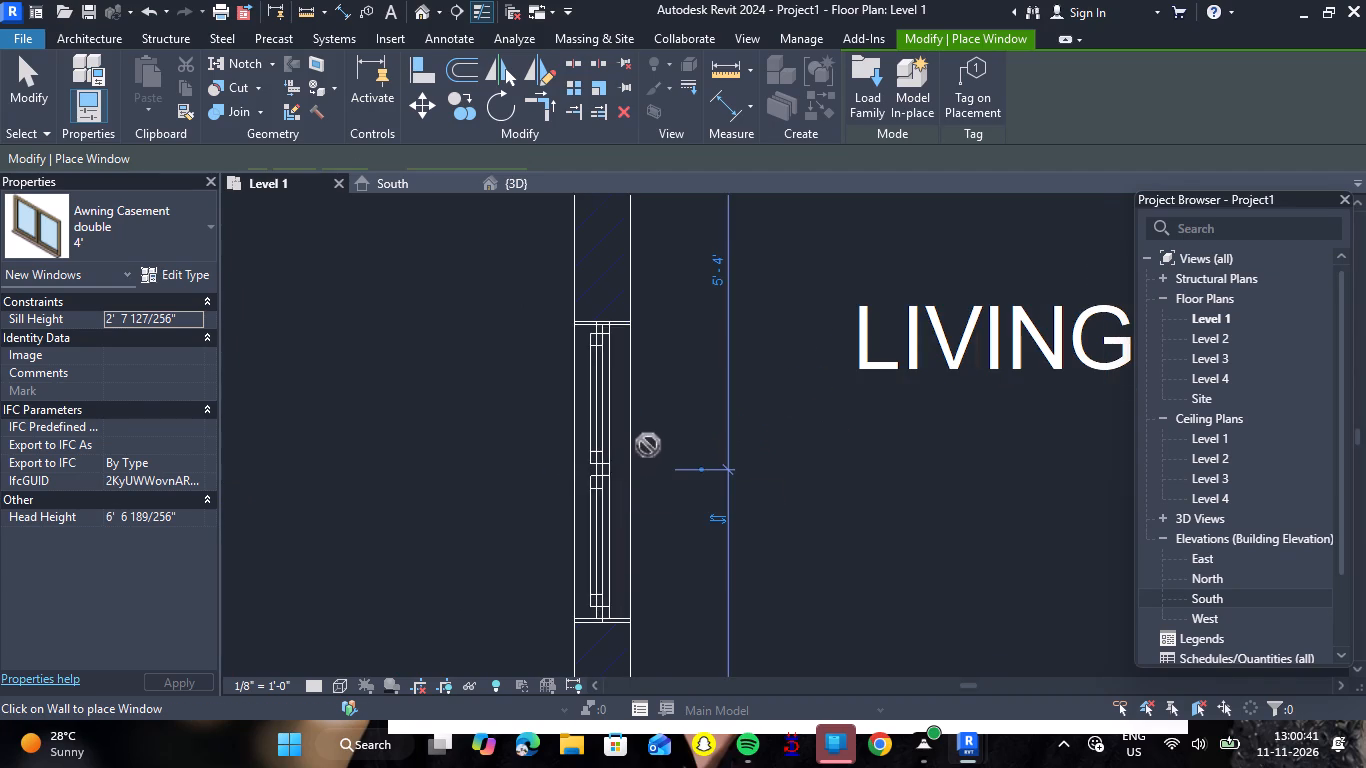
pyautogui.scroll(-7, 683, 356)
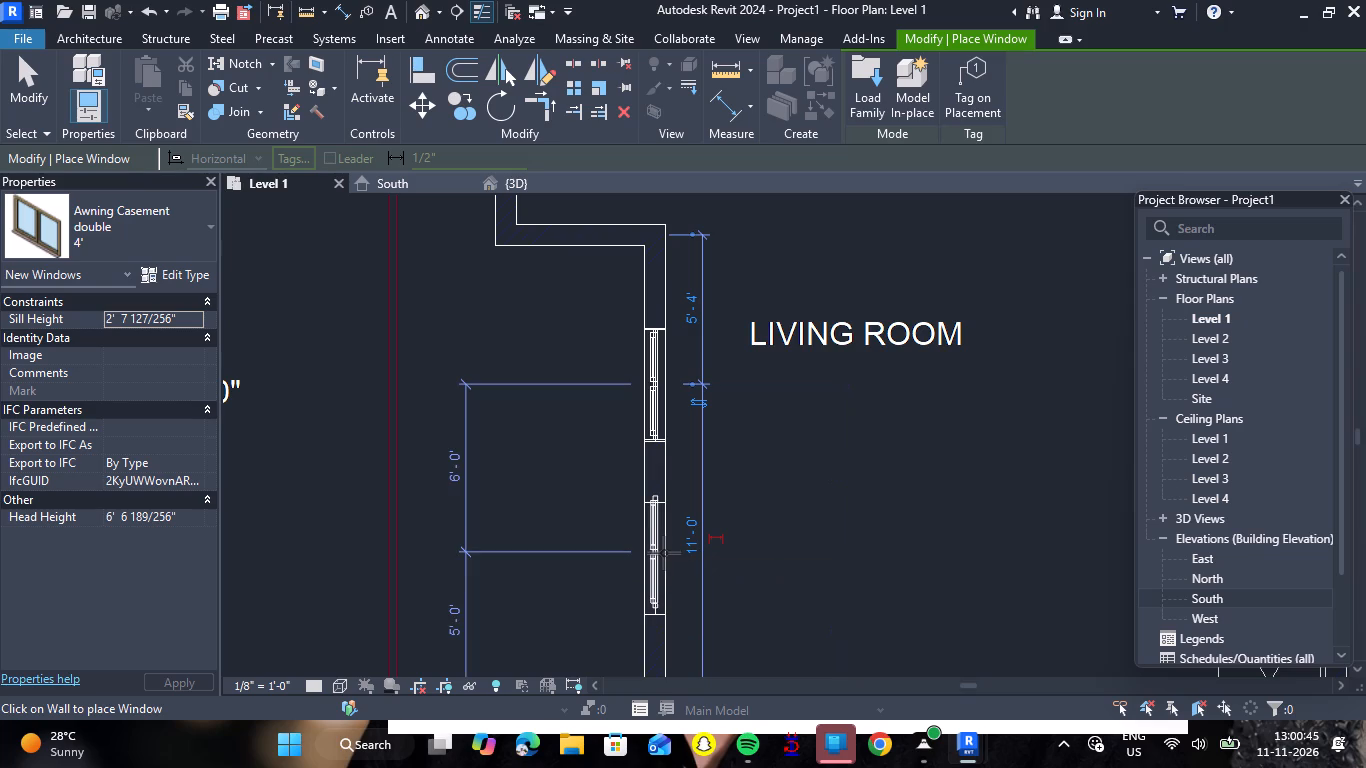
pyautogui.click(665, 553)
pyautogui.scroll(-6, 767, 429)
pyautogui.scroll(4, 810, 560)
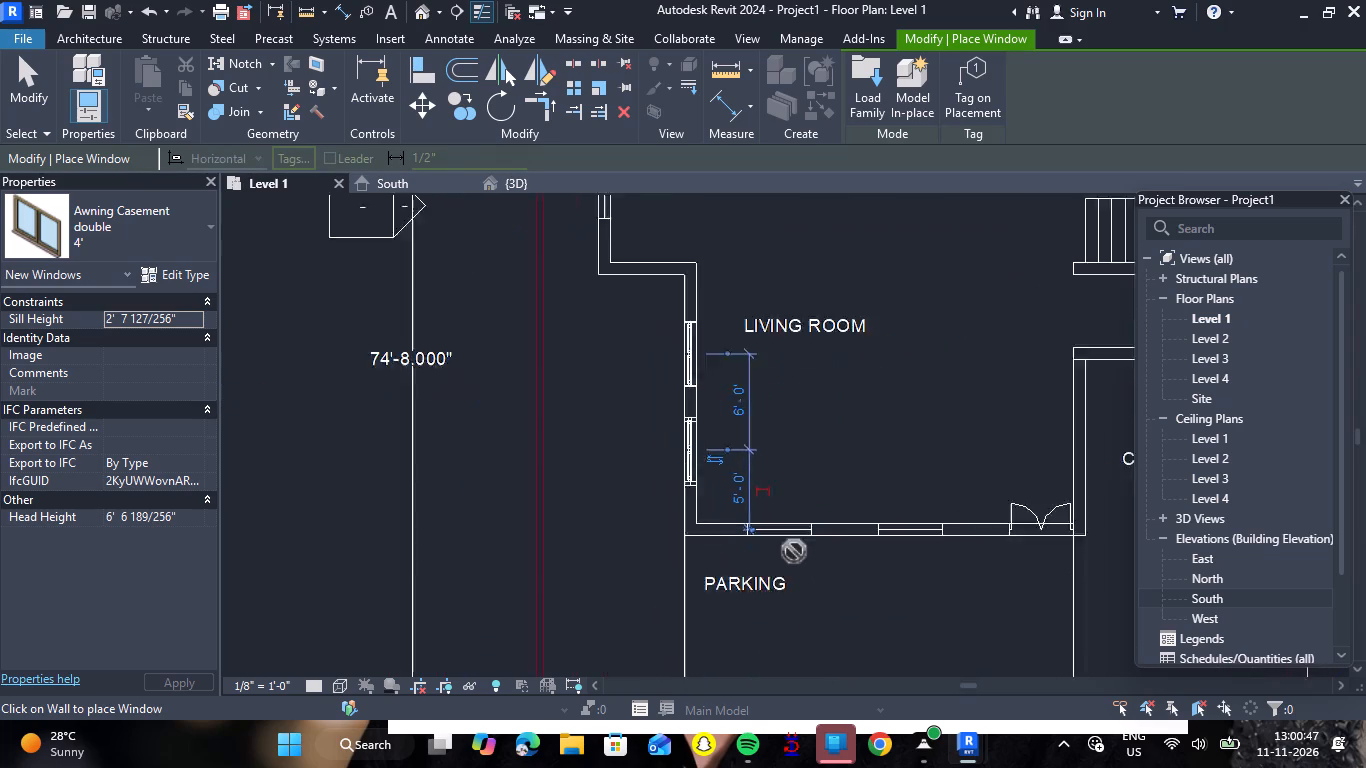
# Place two 4' windows in the plan's openings along the living room's south wall, the first about 5'-6" from the west wall, spaced 8'-6" apart.
pyautogui.scroll(8, 794, 551)
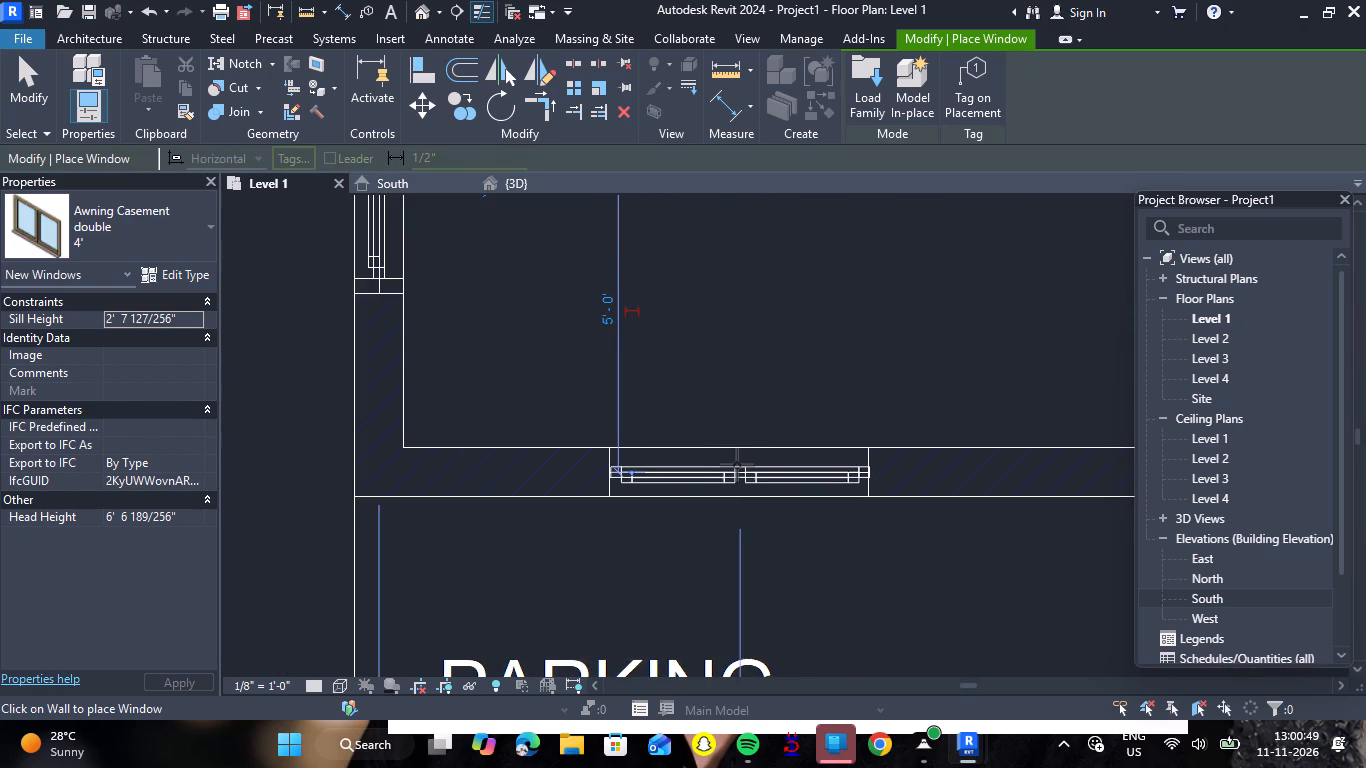
pyautogui.click(736, 467)
pyautogui.scroll(-6, 723, 469)
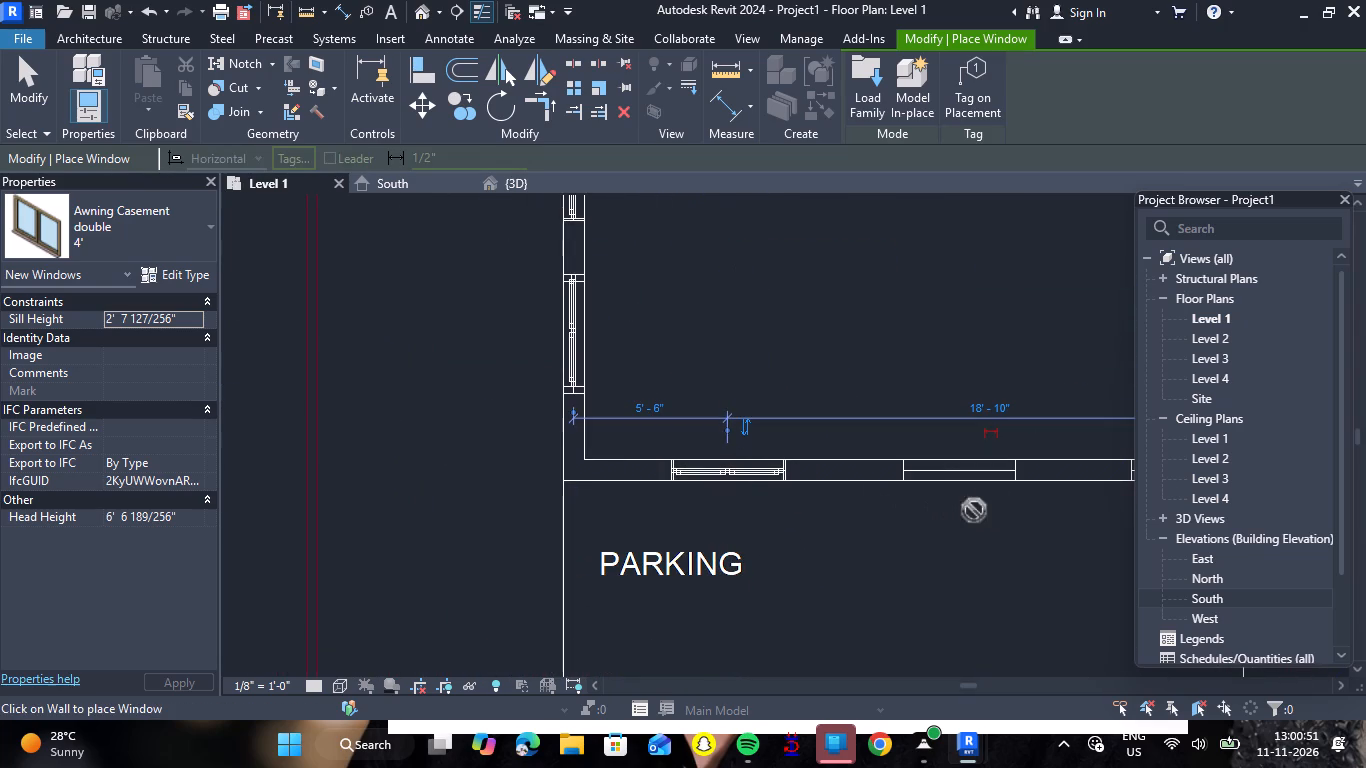
pyautogui.click(959, 468)
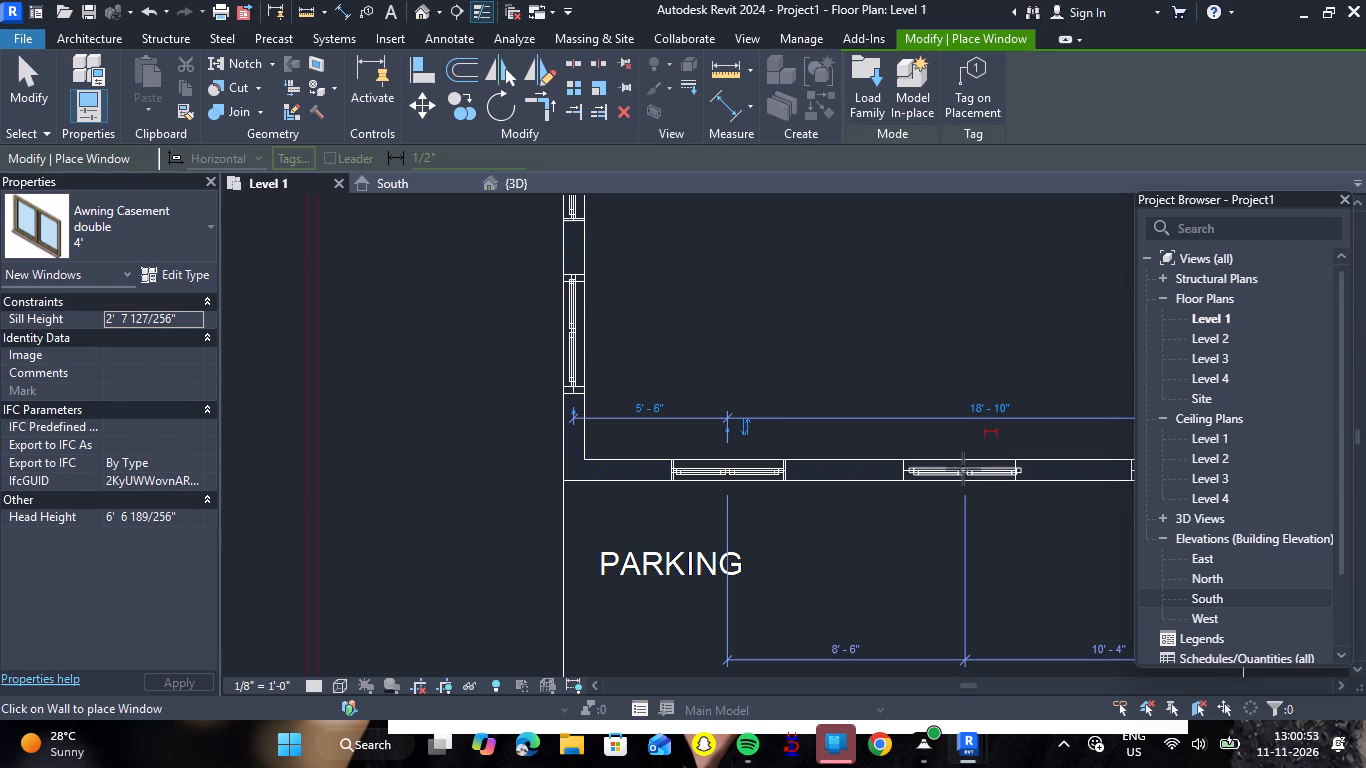
# Place 4' windows at the plan's openings in the bedroom's east wall, about 8'-2" from the north wall, and the staircase's east wall, about 4'-3" from its north wall.
pyautogui.scroll(-11, 902, 481)
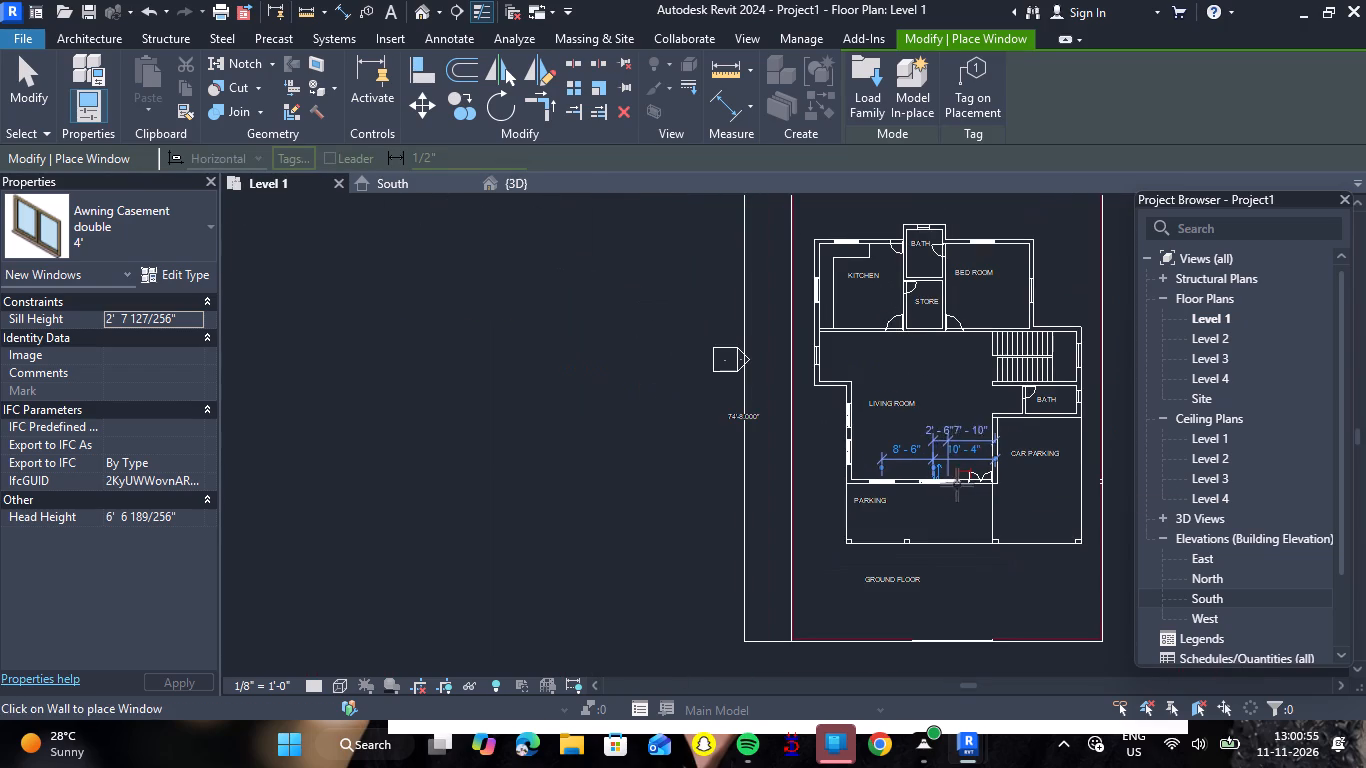
pyautogui.scroll(7, 1037, 264)
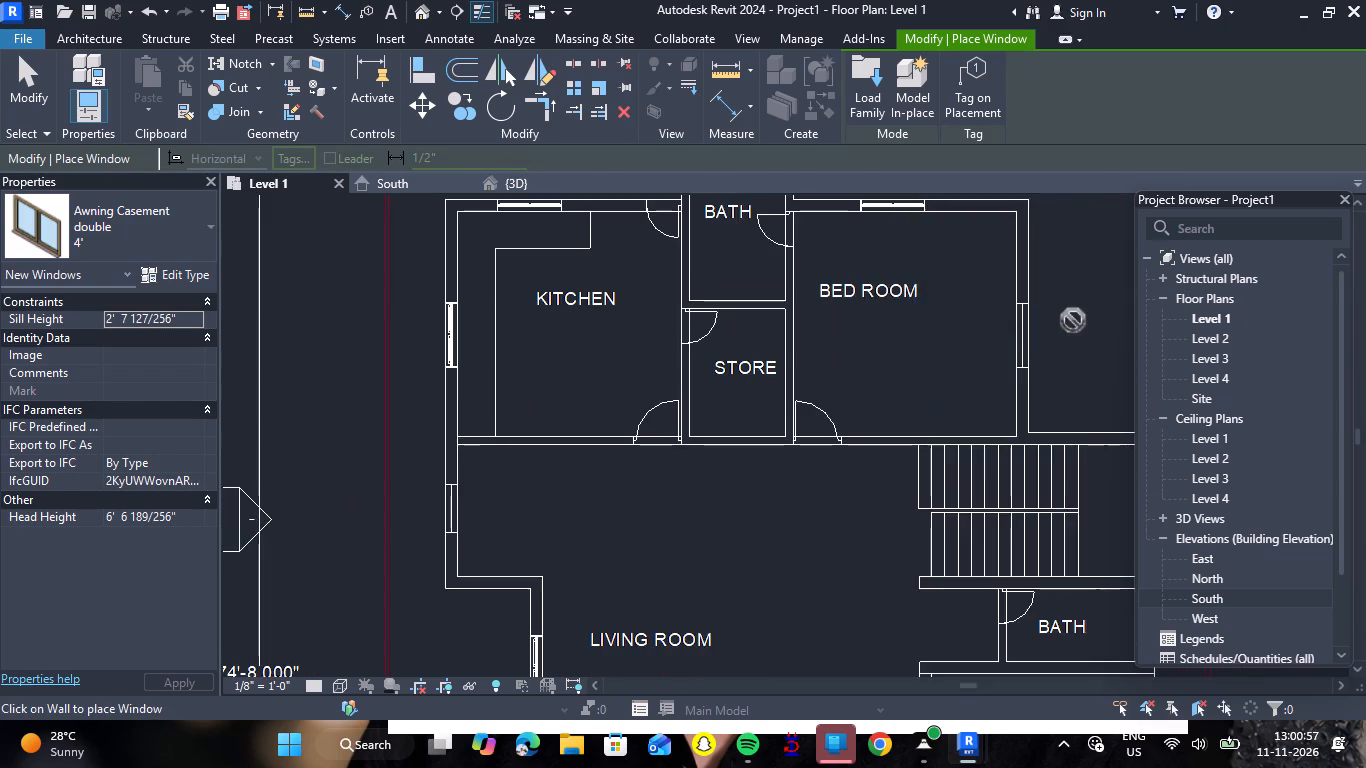
pyautogui.scroll(7, 1065, 334)
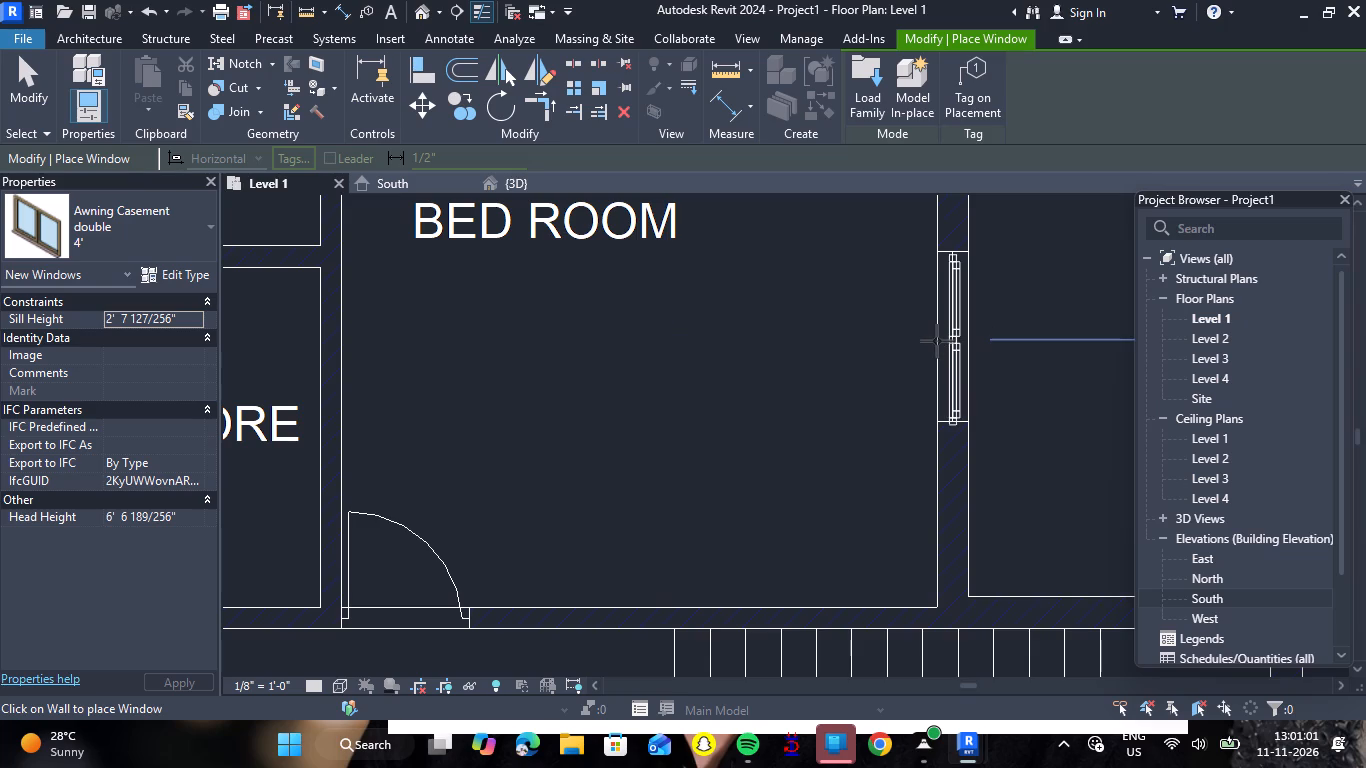
pyautogui.click(937, 341)
pyautogui.scroll(-7, 925, 332)
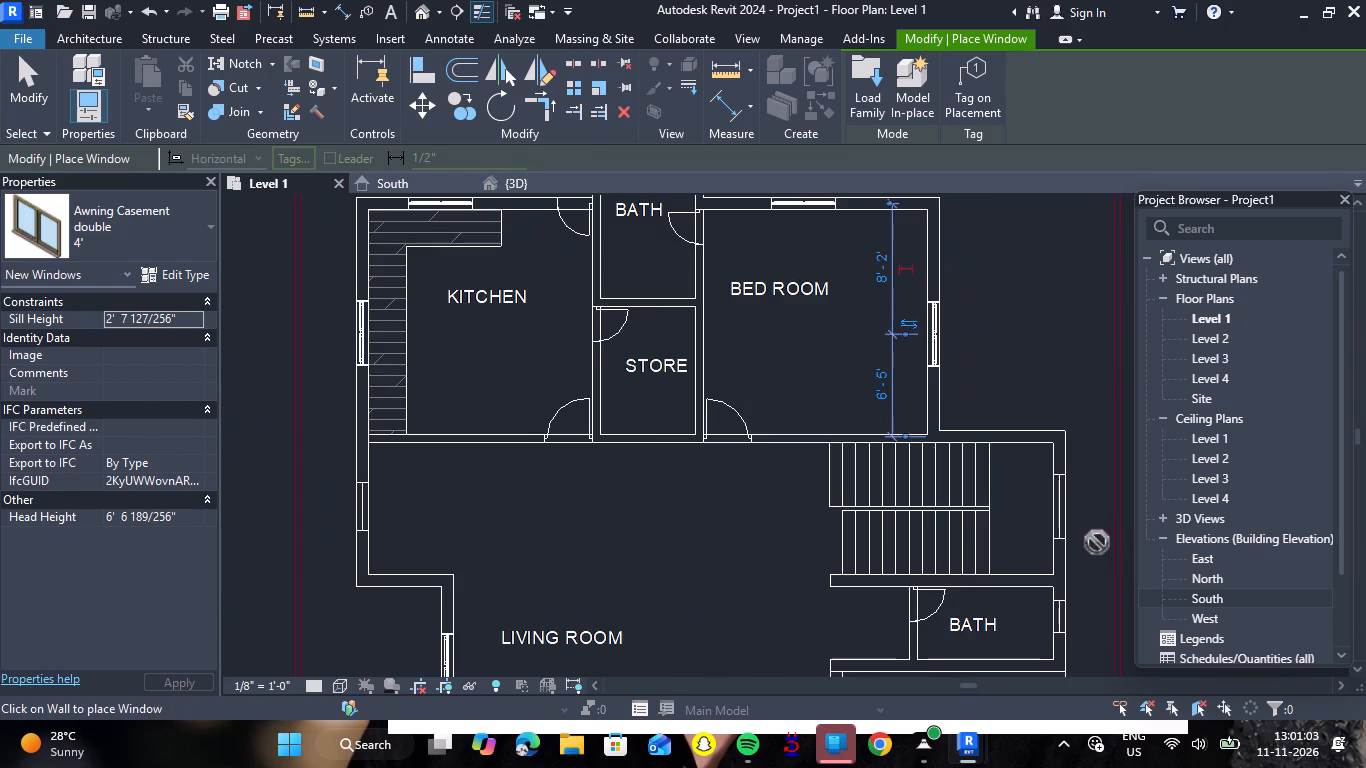
pyautogui.scroll(7, 1084, 519)
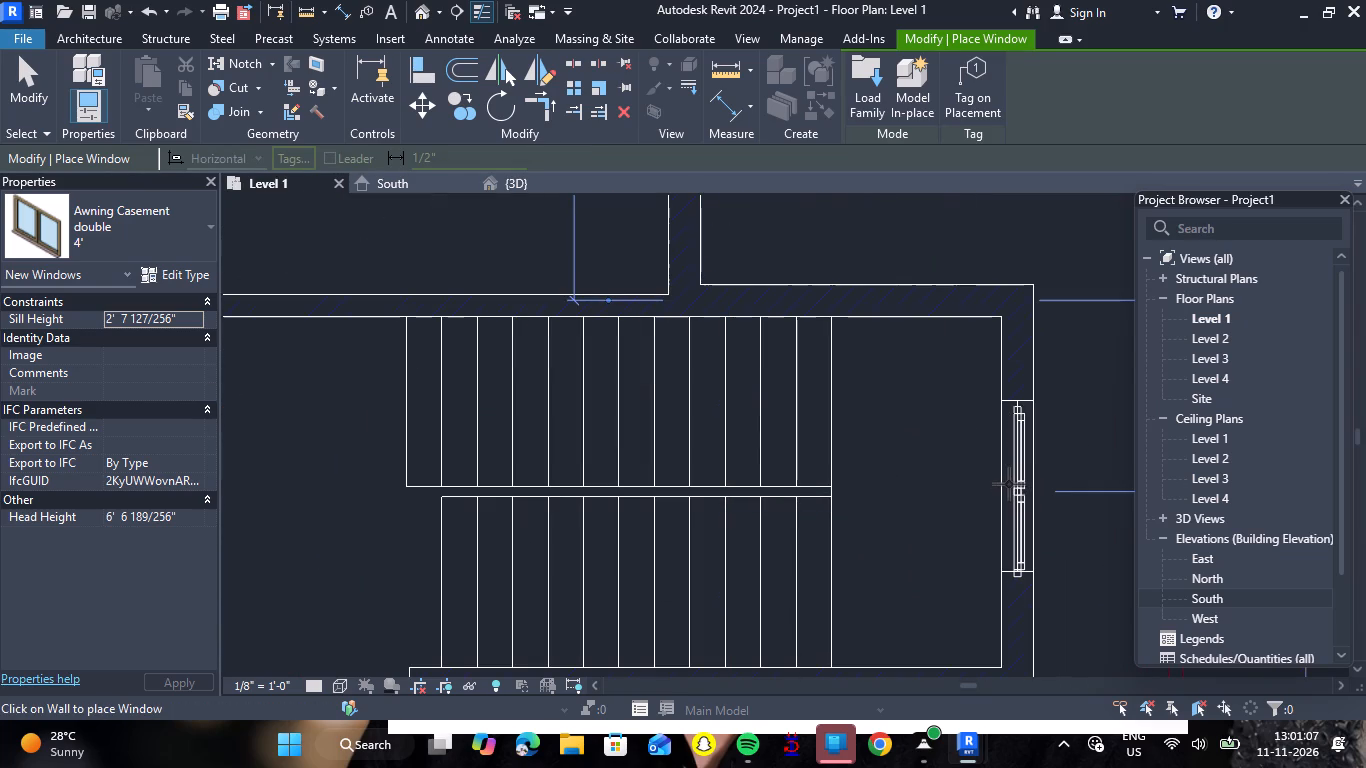
pyautogui.click(1009, 480)
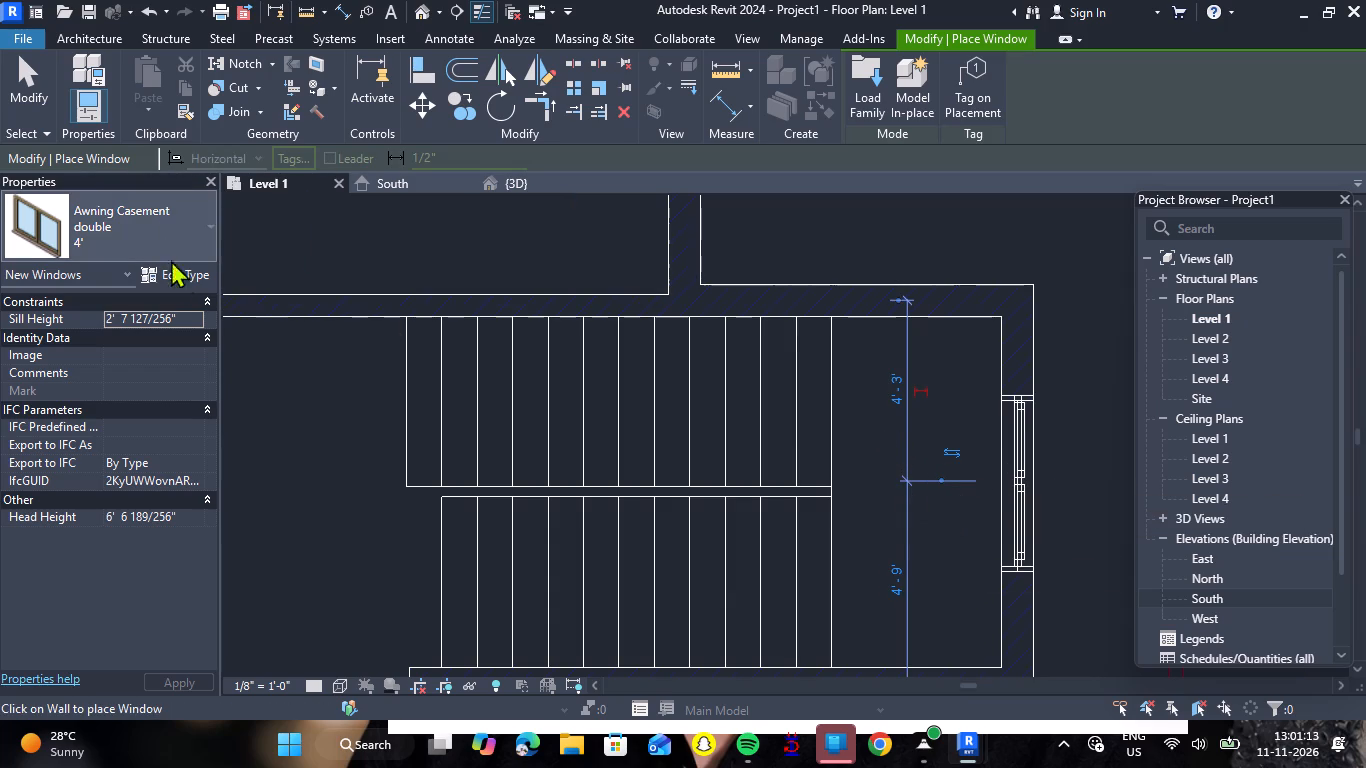
# Duplicate the Fixed 16" x 24" window type as 2'.
pyautogui.click(219, 222)
pyautogui.click(214, 228)
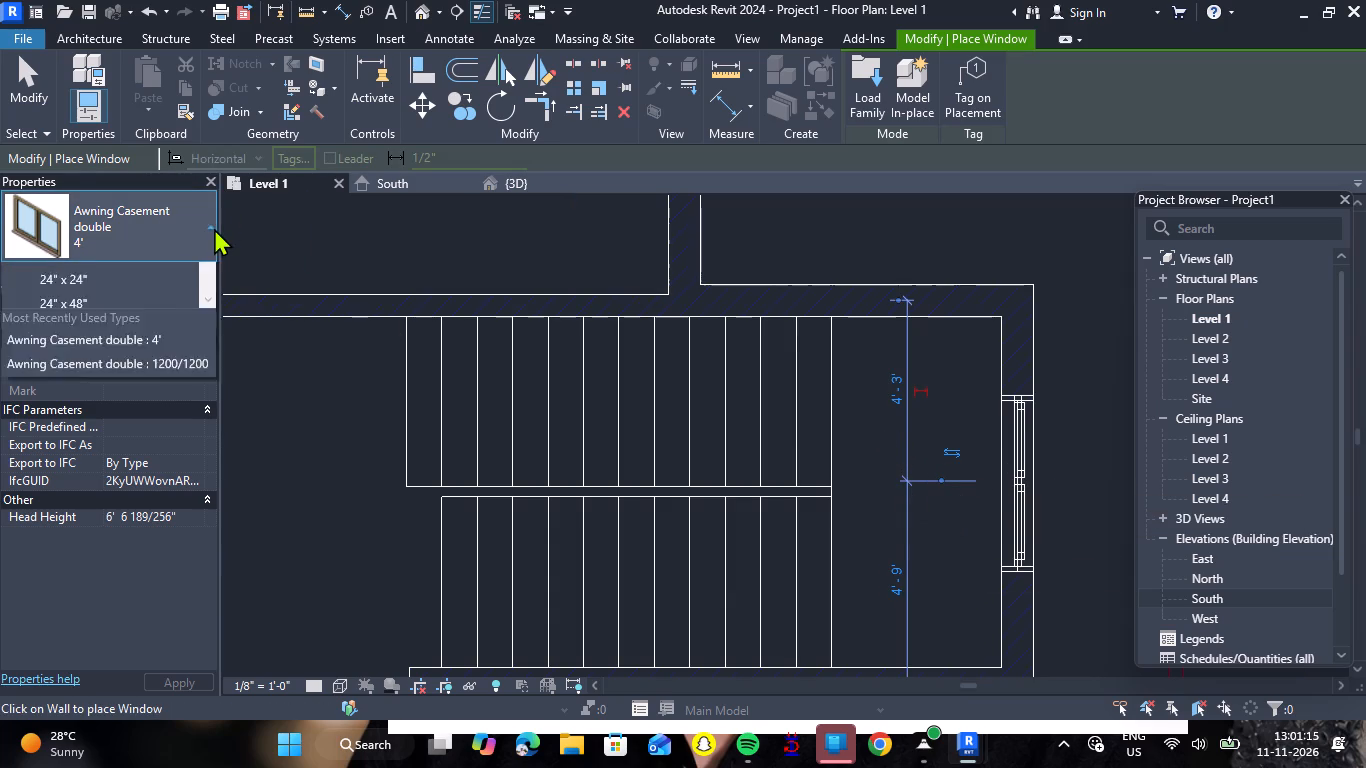
pyautogui.scroll(3, 66, 473)
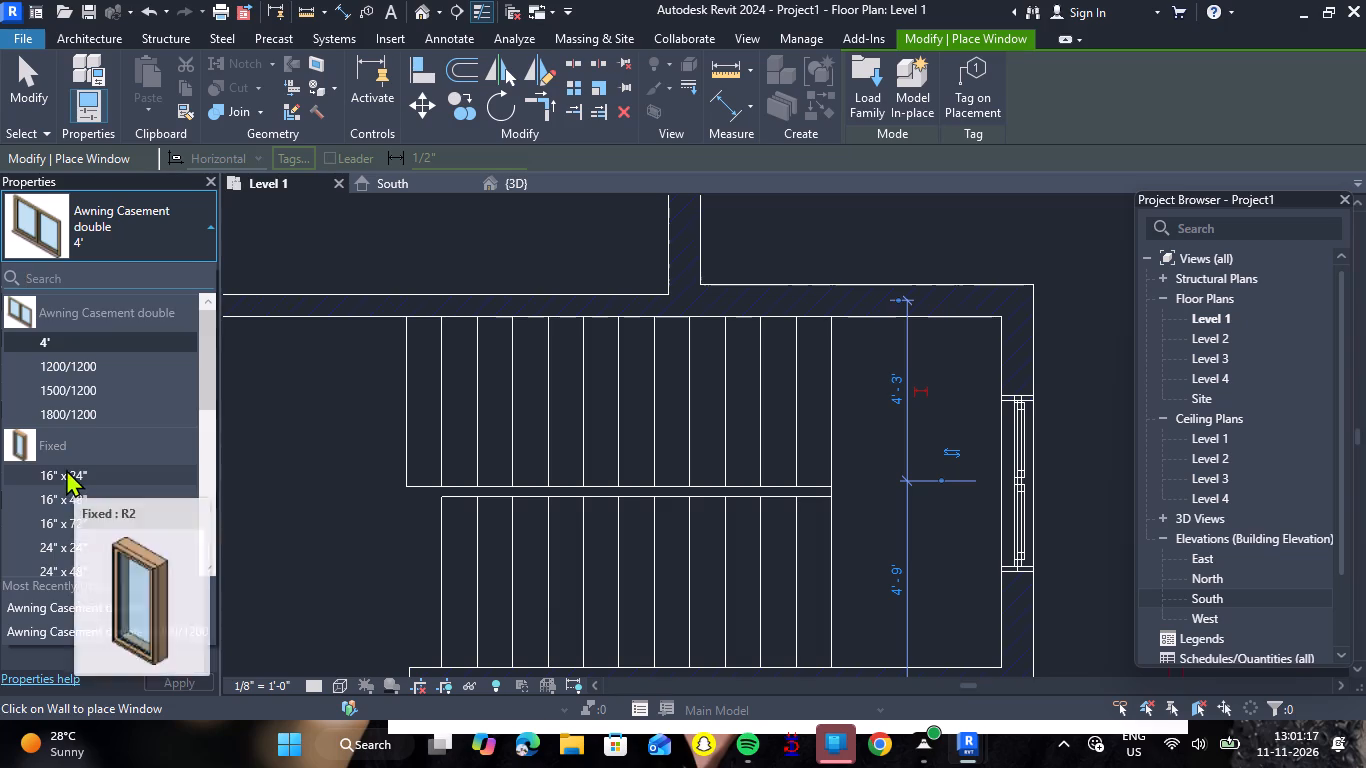
pyautogui.click(66, 469)
pyautogui.click(179, 273)
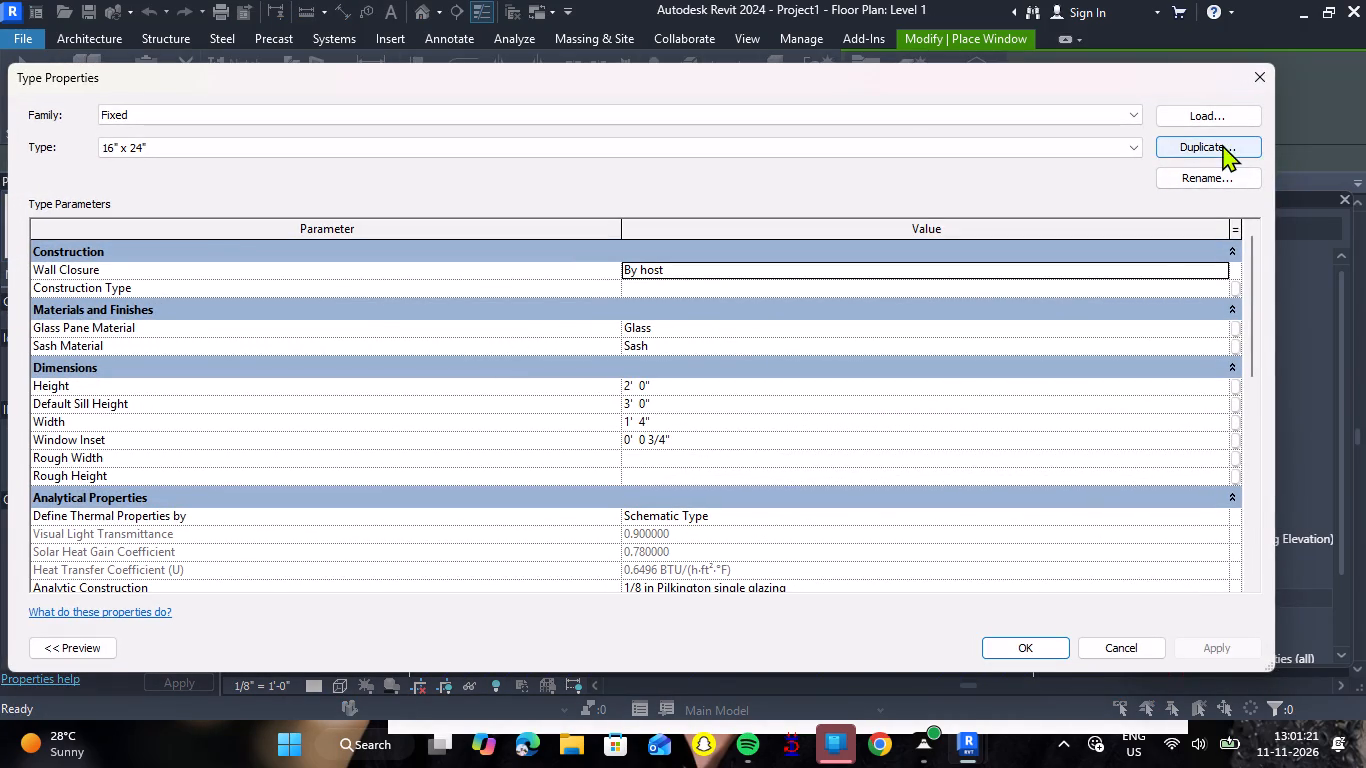
pyautogui.click(1222, 144)
pyautogui.press('BackSpace')
pyautogui.write("2'")
pyautogui.press('Return')
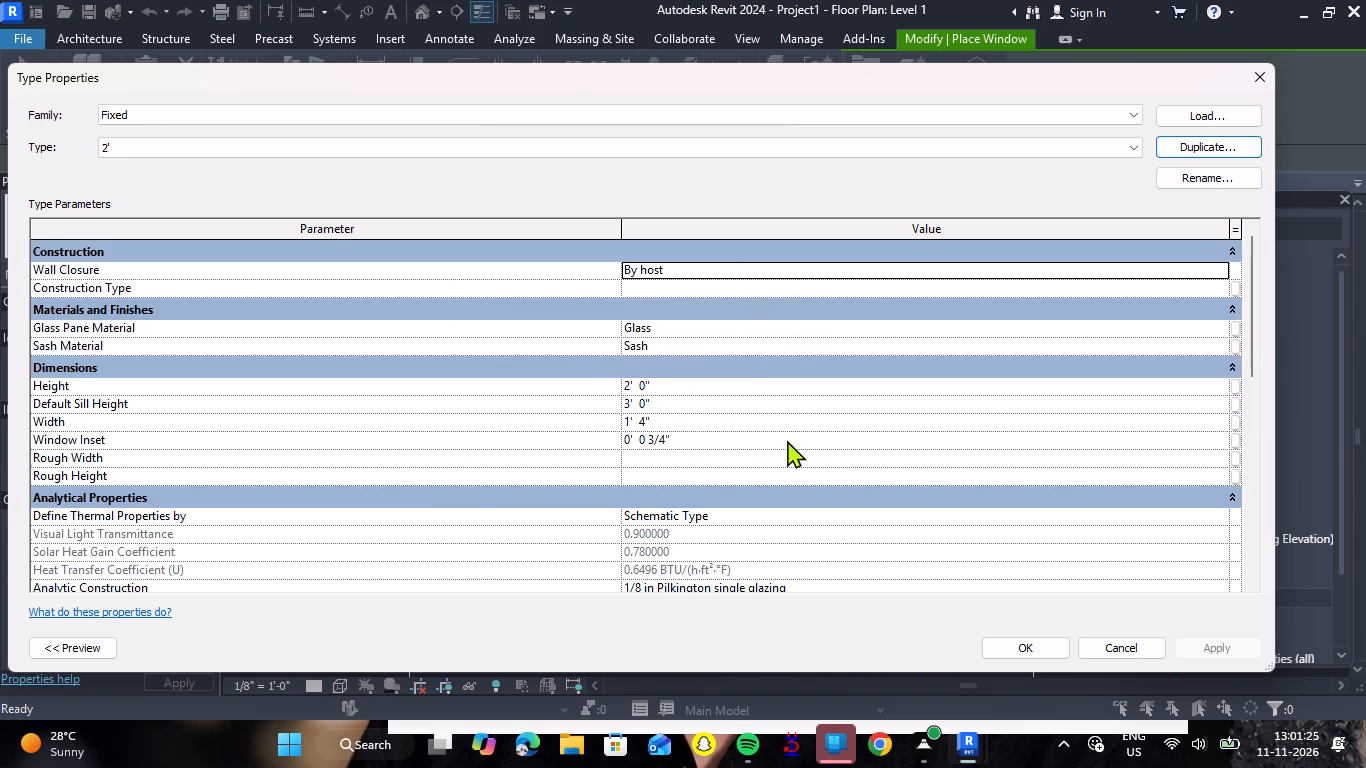
# Set the 2' Fixed window type's width to 2' and height to 1'.
pyautogui.scroll(-13, 787, 440)
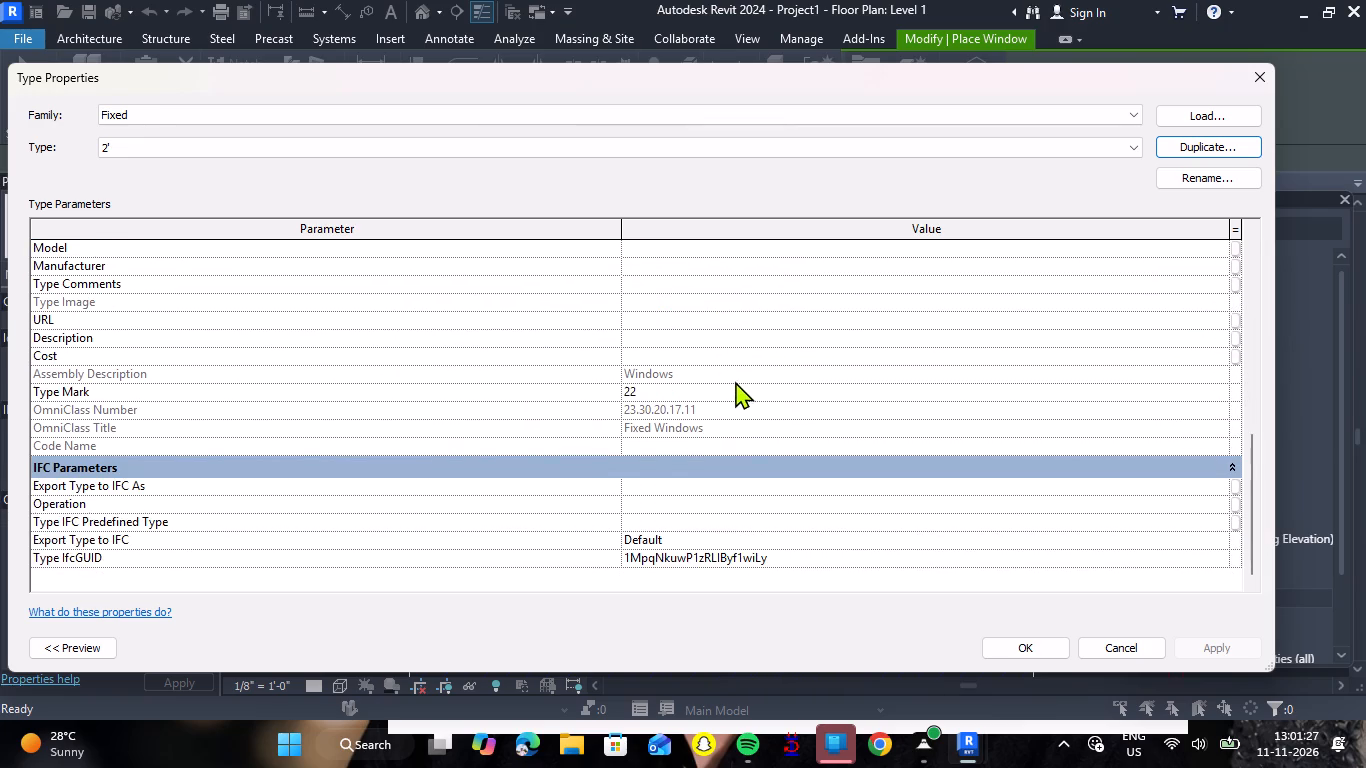
pyautogui.scroll(9, 729, 381)
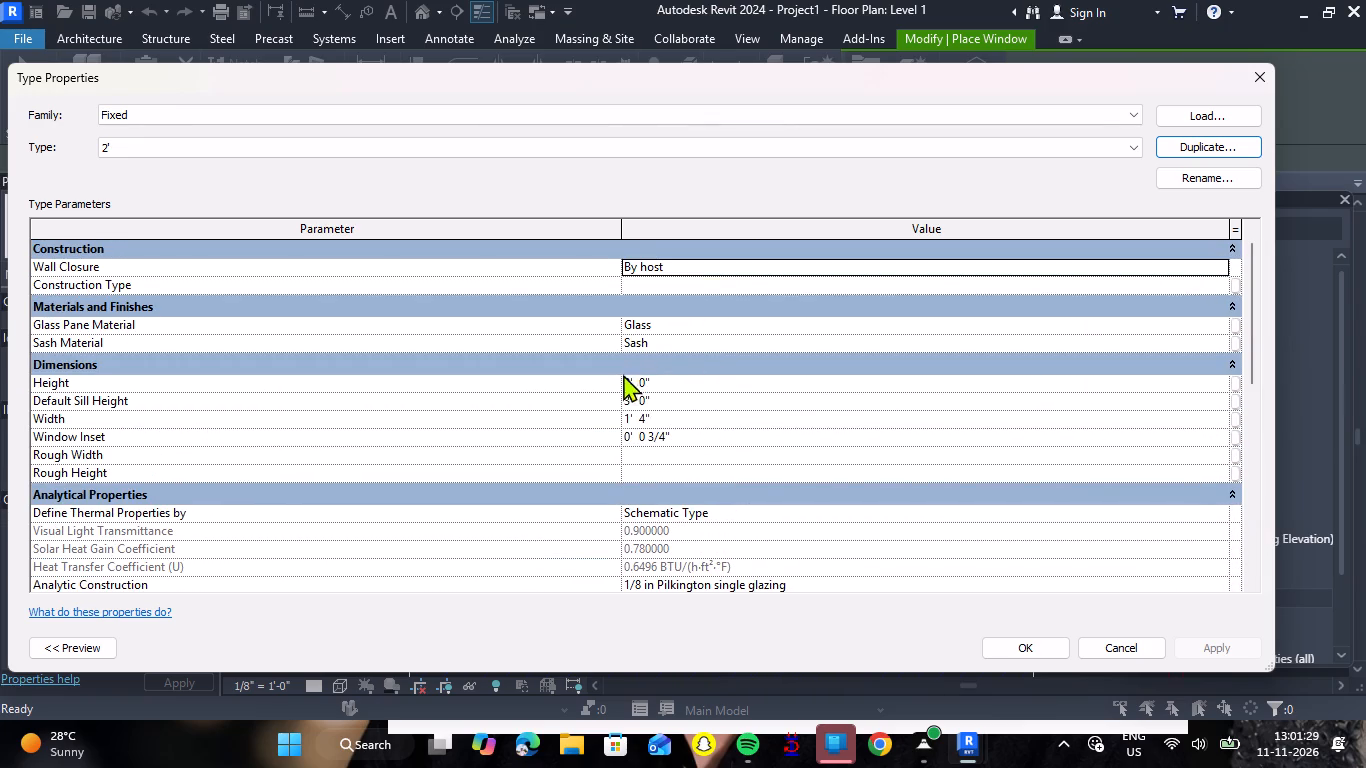
pyautogui.click(668, 419)
pyautogui.write("2'")
pyautogui.press('Return')
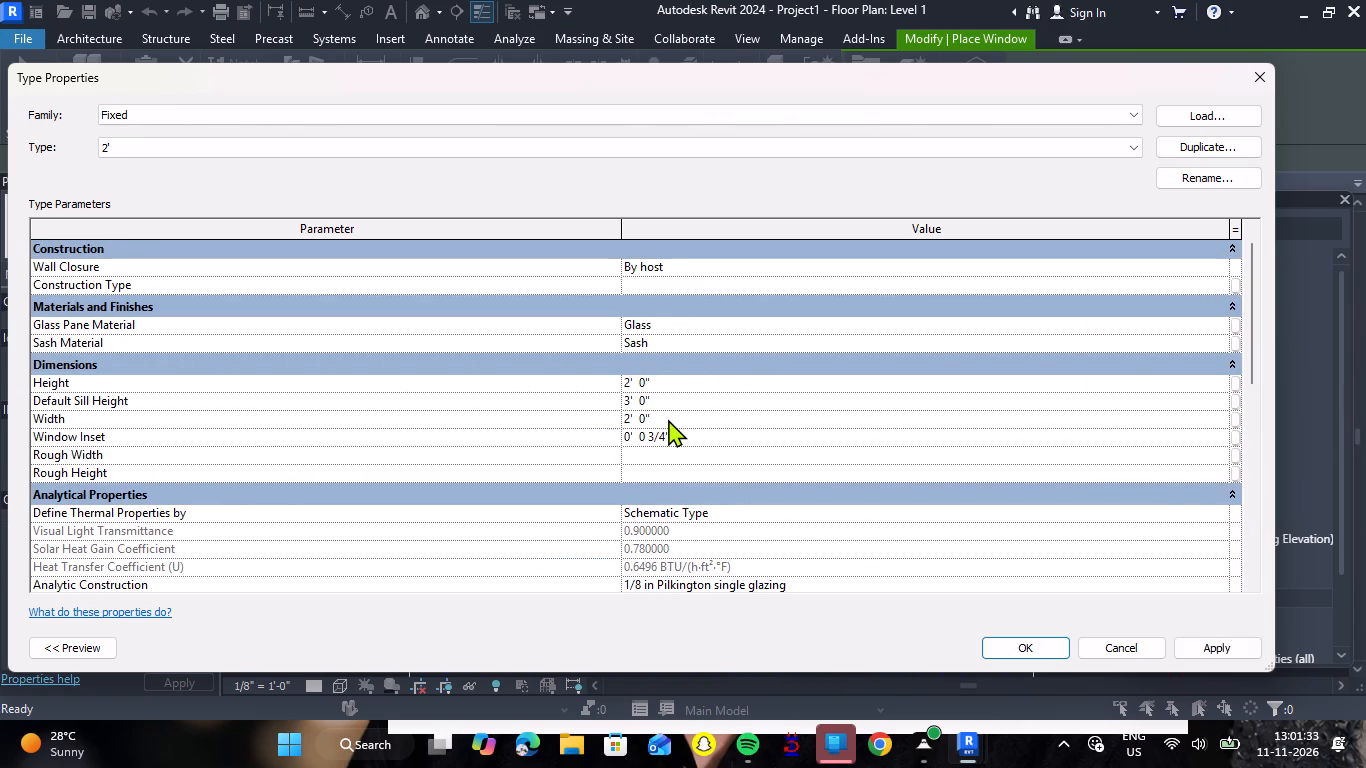
pyautogui.click(702, 386)
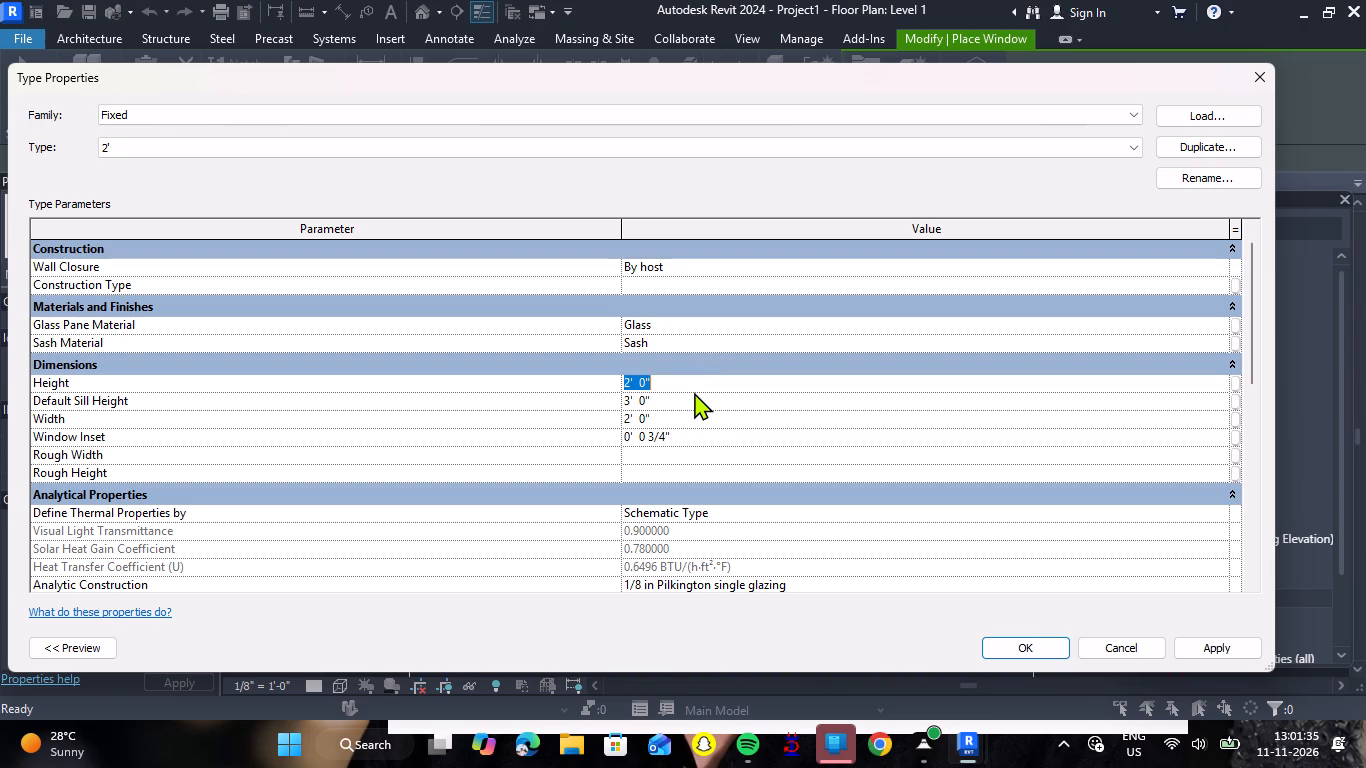
pyautogui.write("1'")
pyautogui.press('Return')
pyautogui.click(1052, 643)
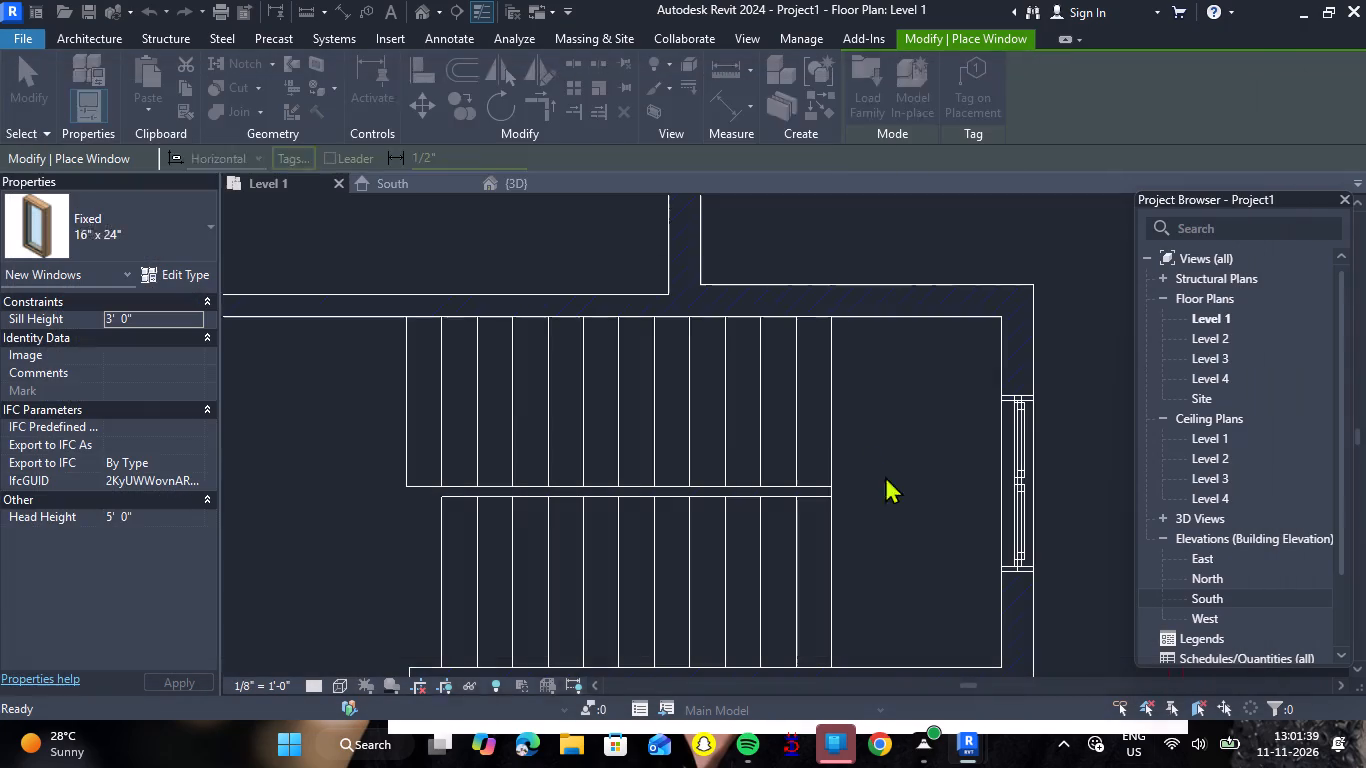
# Place a 2' Fixed window at the plan's opening in the east wall of the bath beside the car parking, about 2'-3" from its north wall.
pyautogui.scroll(-6, 978, 478)
pyautogui.scroll(2, 992, 623)
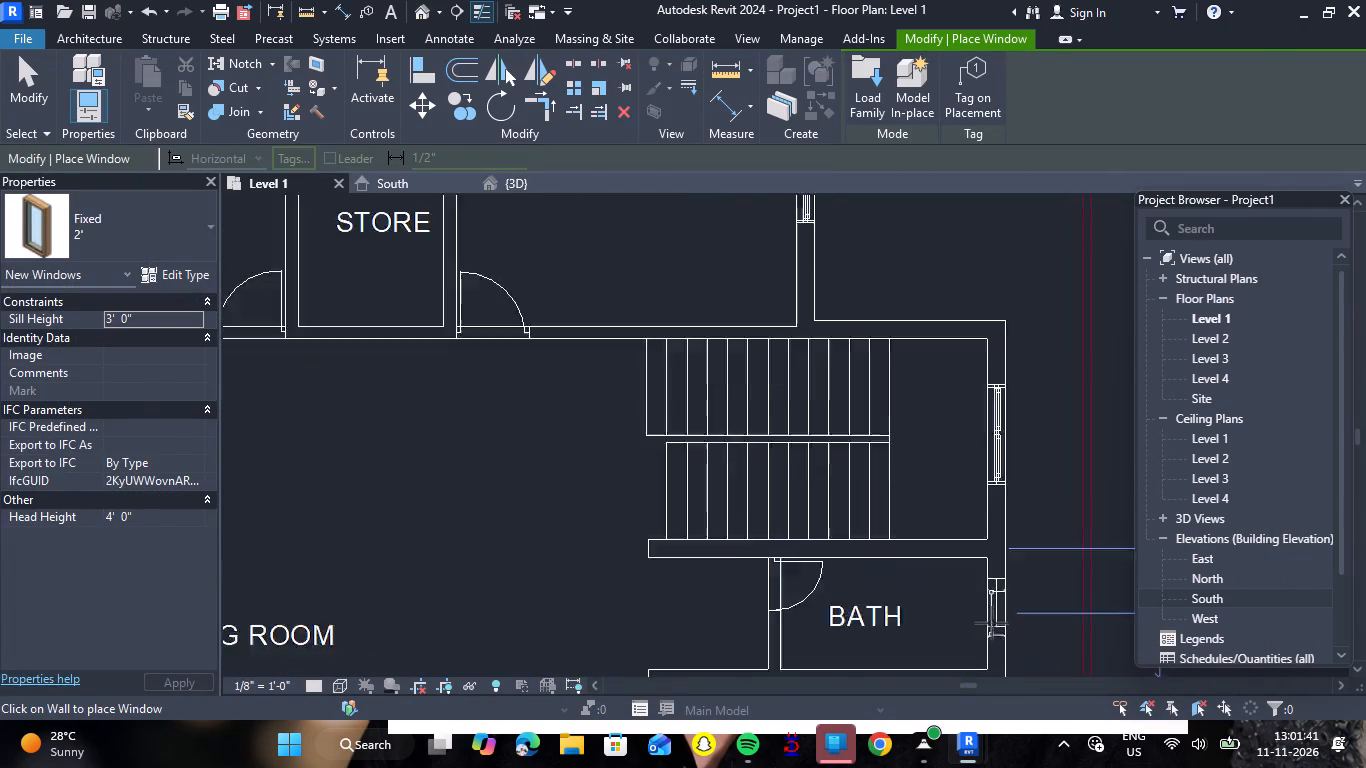
pyautogui.scroll(5, 992, 623)
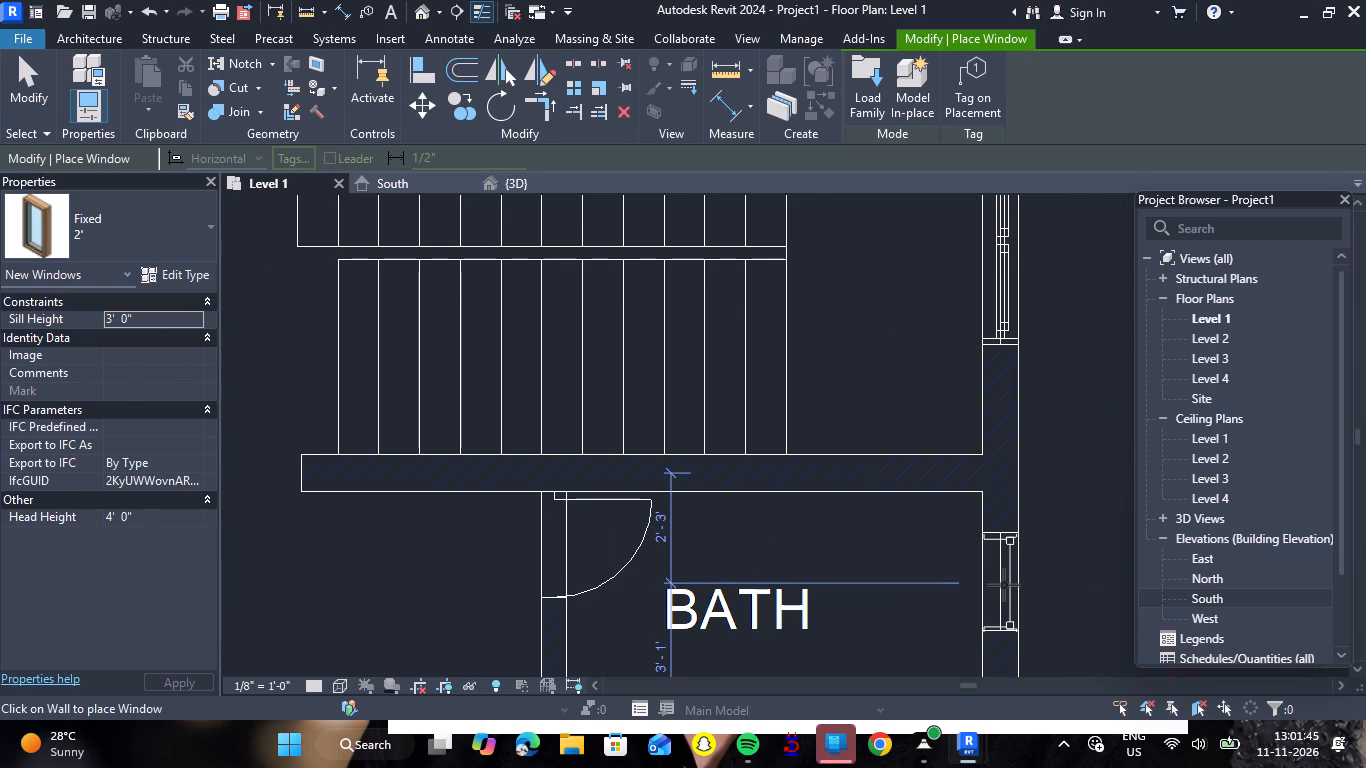
pyautogui.click(1004, 585)
# Place a 2' Fixed window at the opening in the north wall of the bath between kitchen and bedroom, about 3'-3" from each side wall.
pyautogui.scroll(-11, 1001, 588)
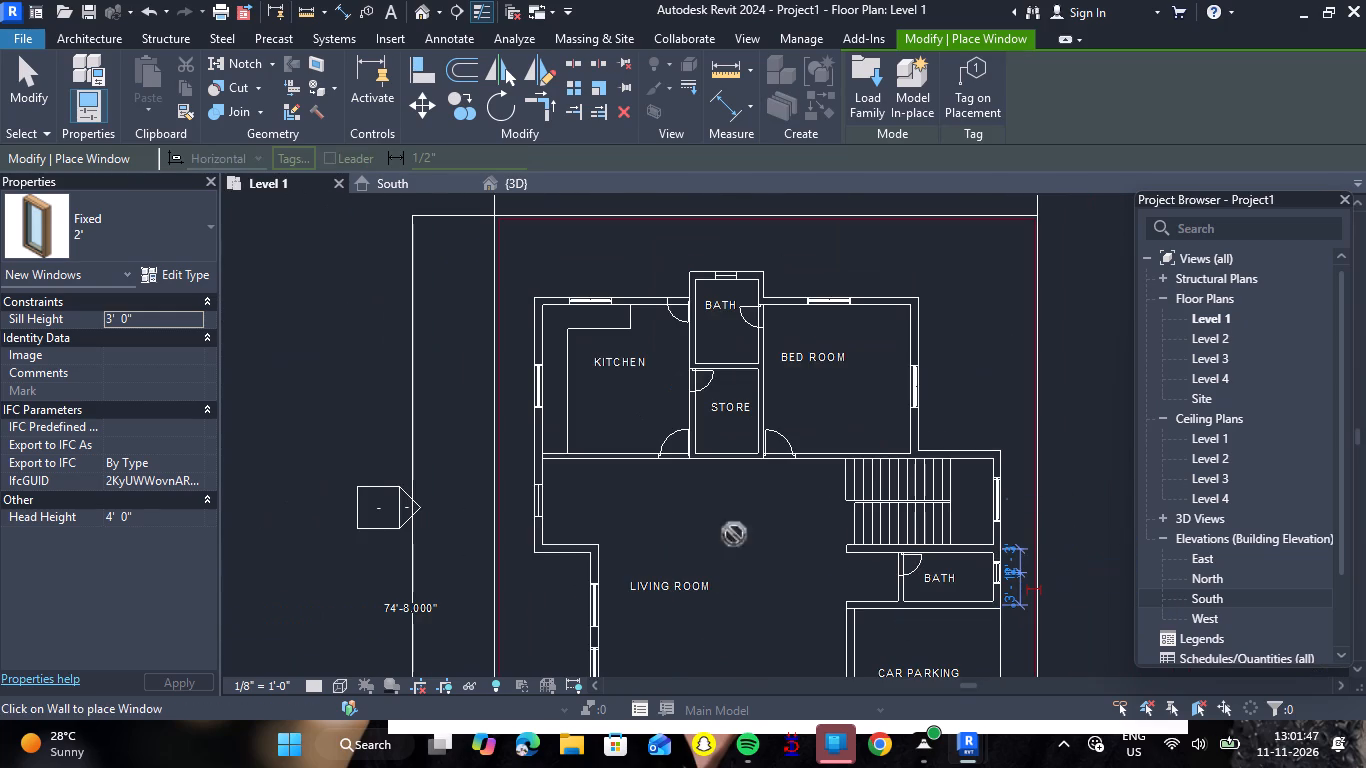
pyautogui.scroll(1, 545, 512)
pyautogui.scroll(-5, 545, 512)
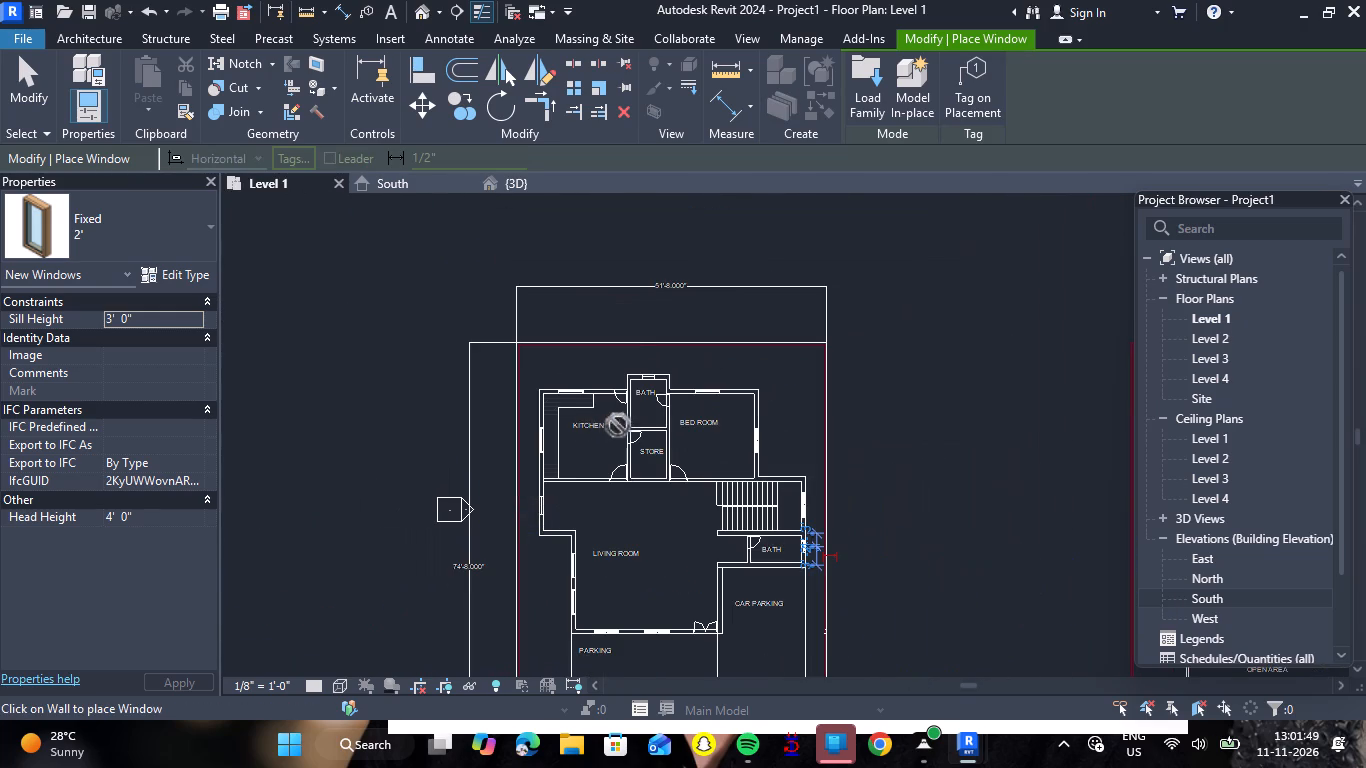
pyautogui.scroll(13, 638, 378)
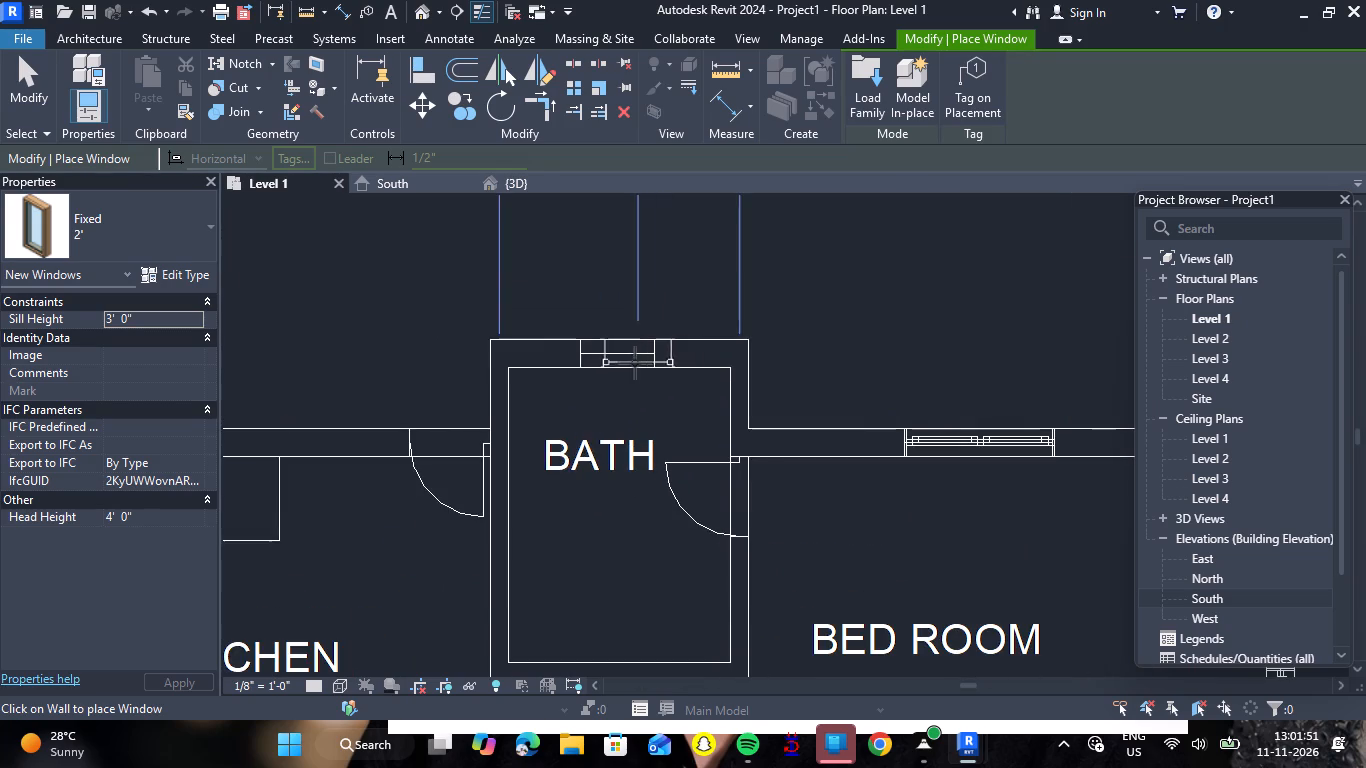
pyautogui.scroll(6, 616, 341)
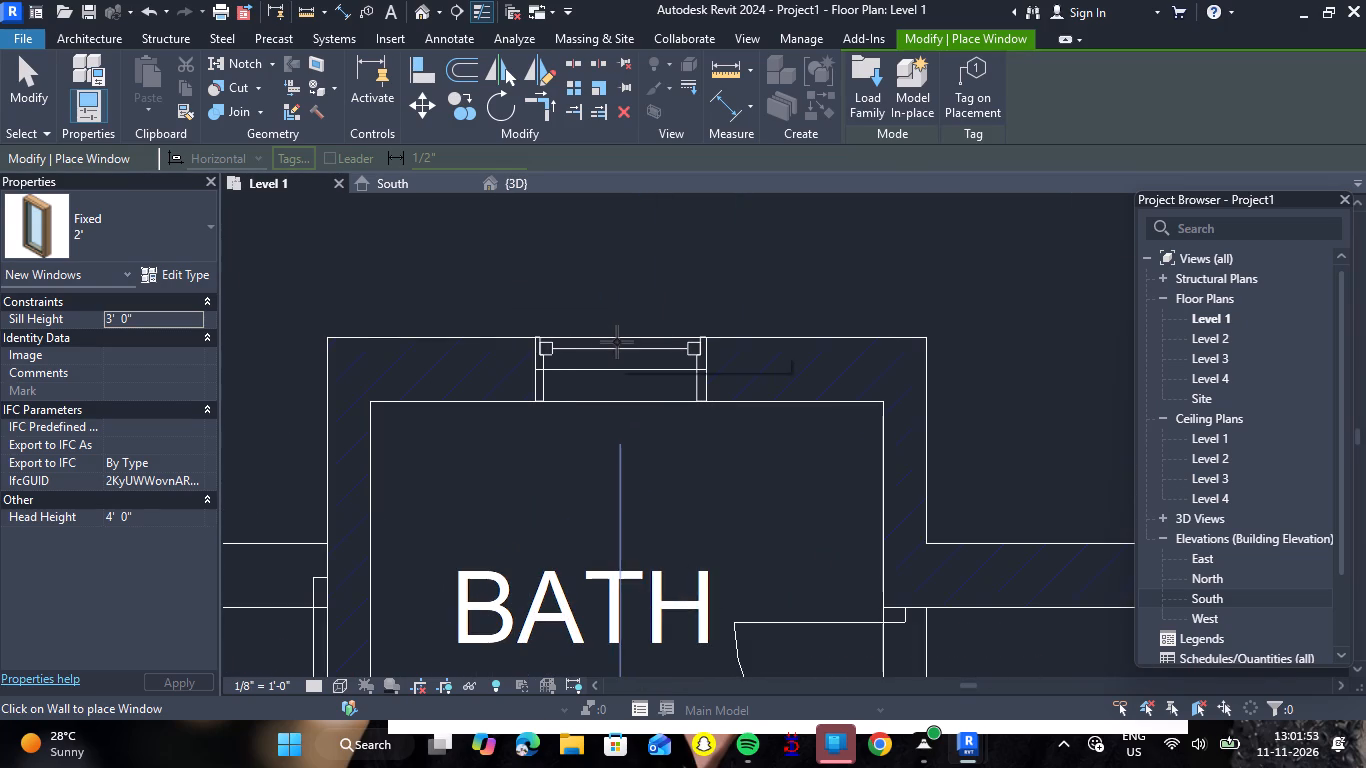
pyautogui.click(619, 345)
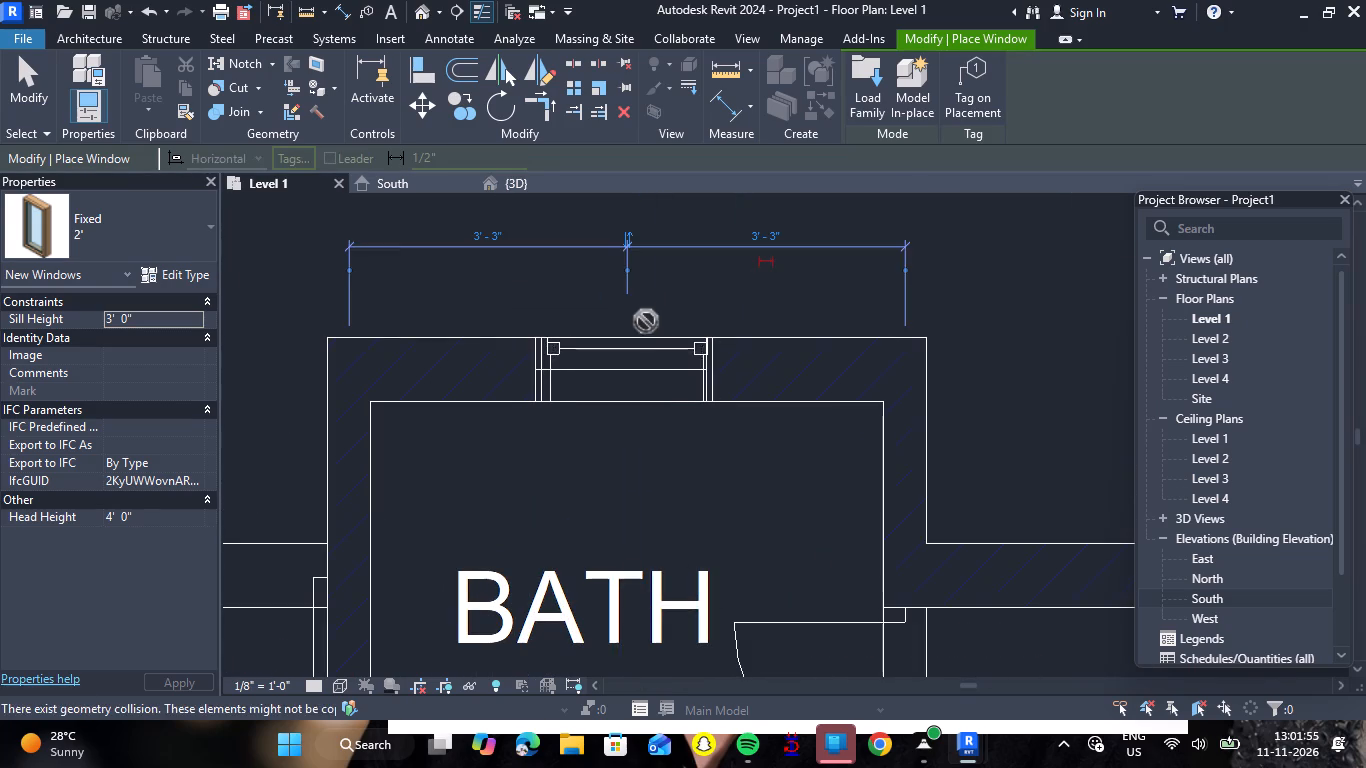
# Duplicate the Awning Casement double 4' window type as 3'.
pyautogui.scroll(-15, 648, 315)
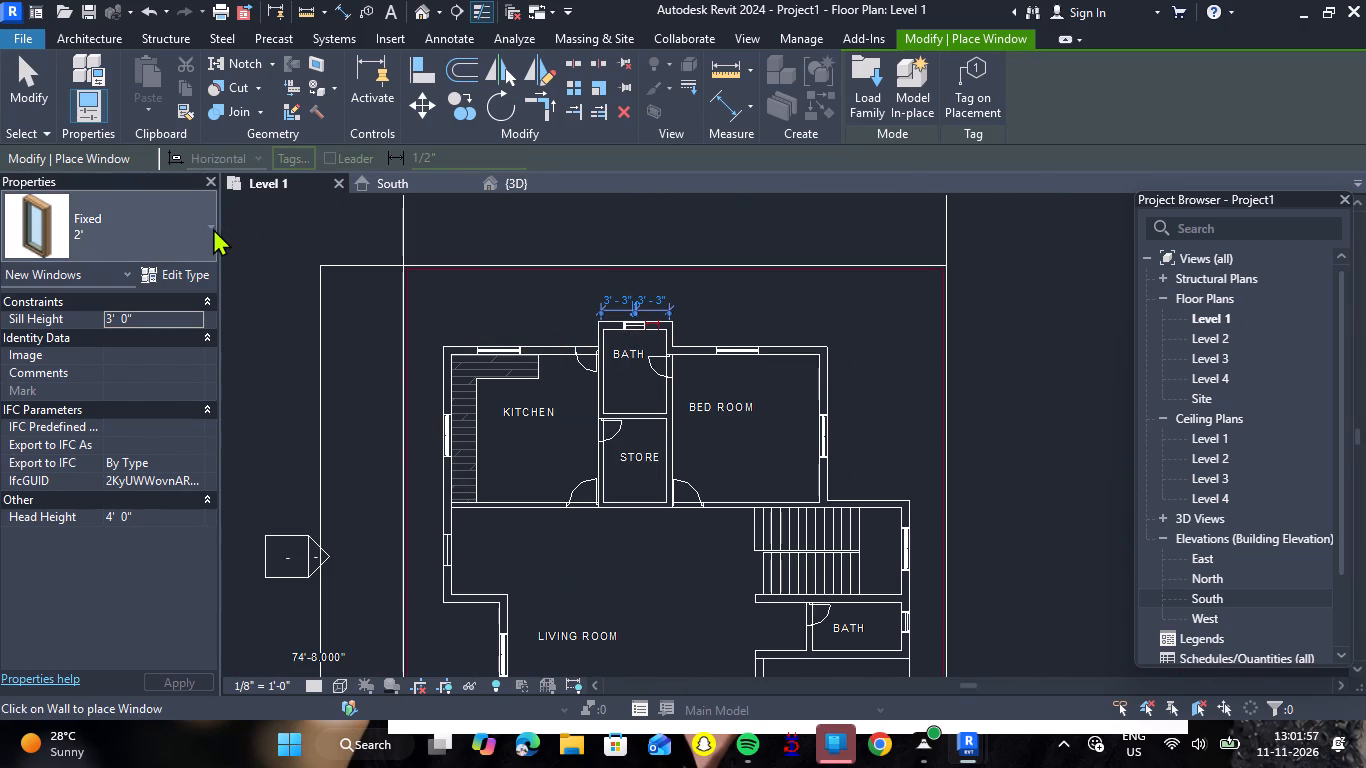
pyautogui.click(213, 223)
pyautogui.scroll(3, 145, 361)
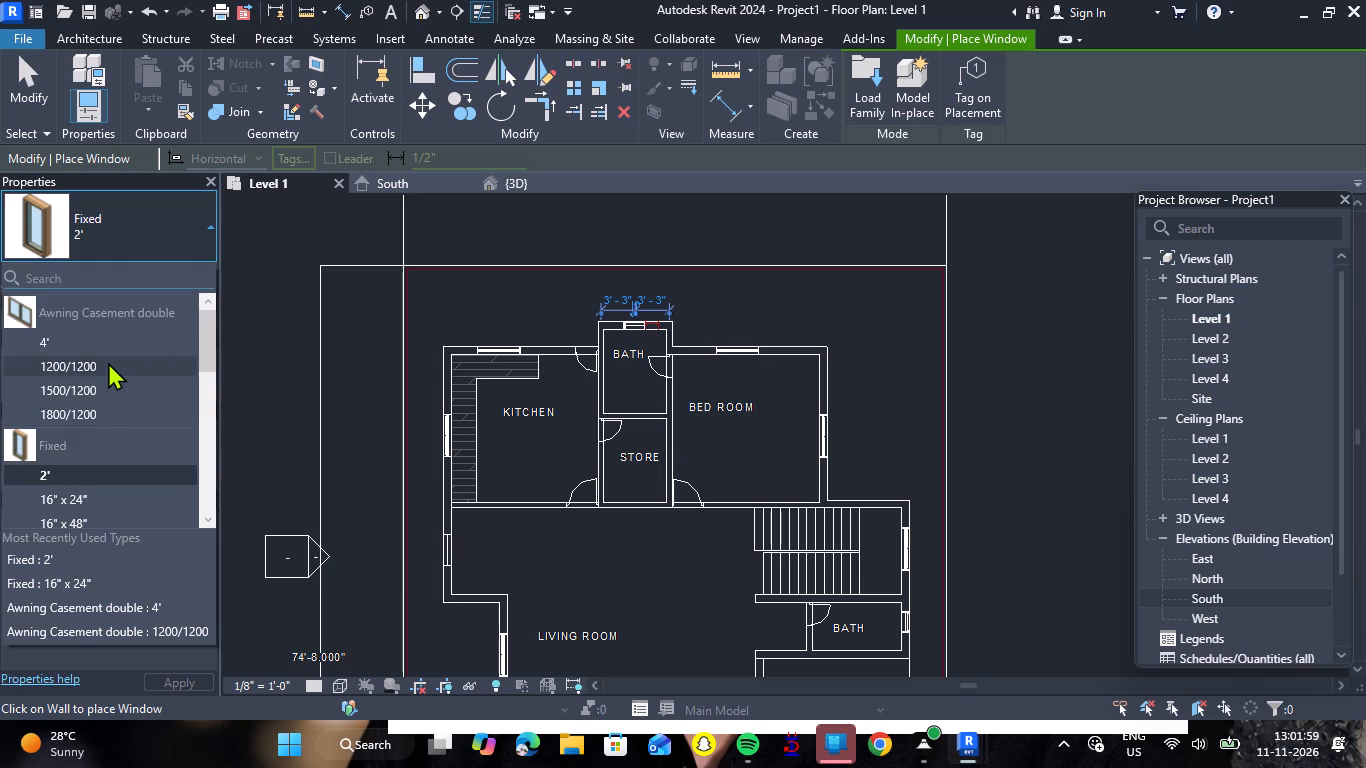
pyautogui.click(113, 339)
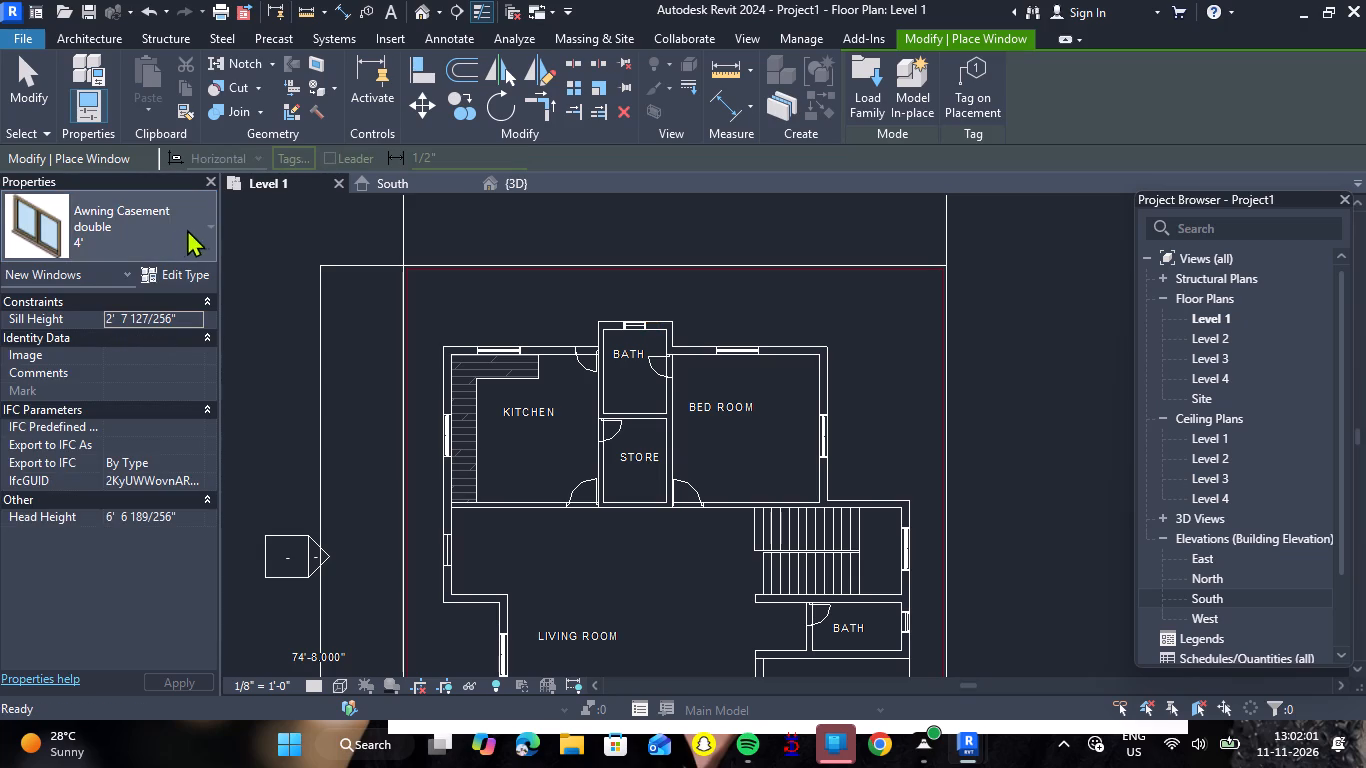
pyautogui.click(207, 223)
pyautogui.click(104, 416)
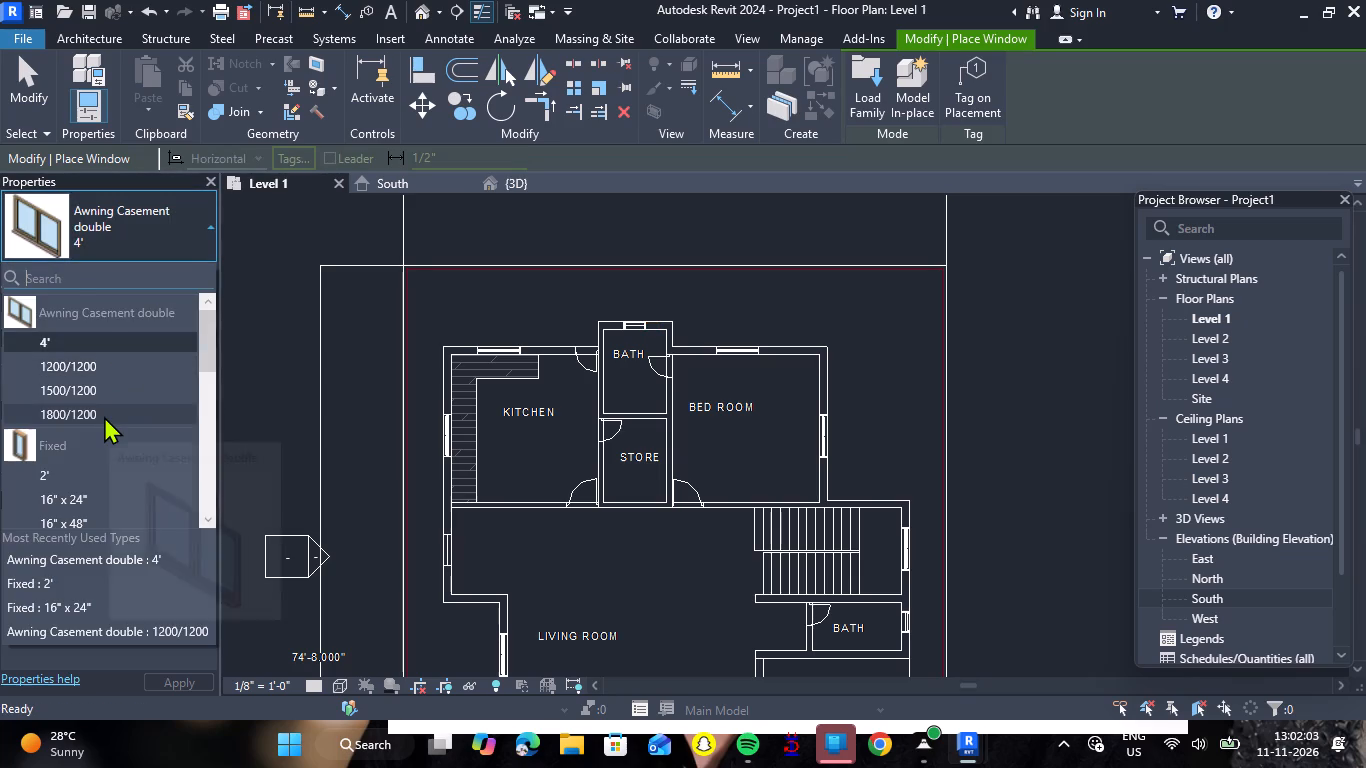
pyautogui.click(212, 224)
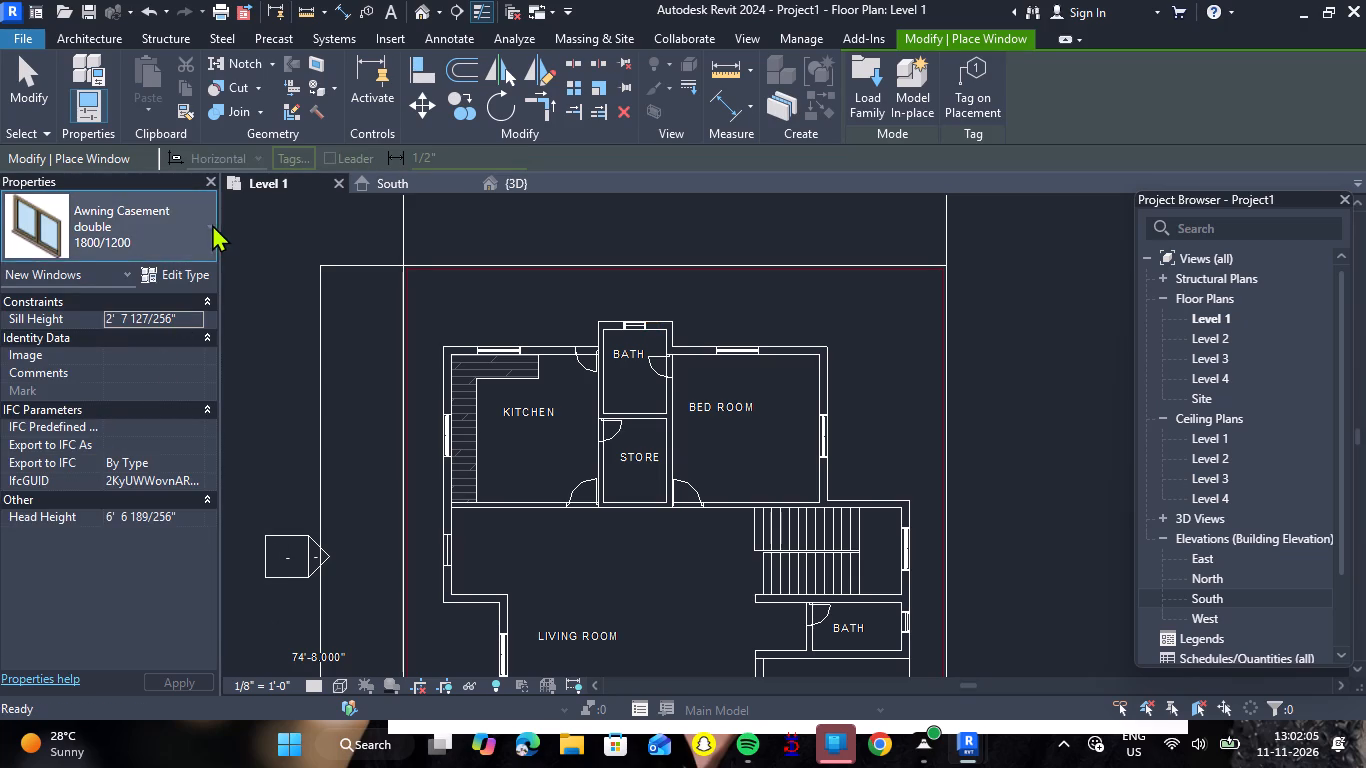
pyautogui.scroll(5, 114, 345)
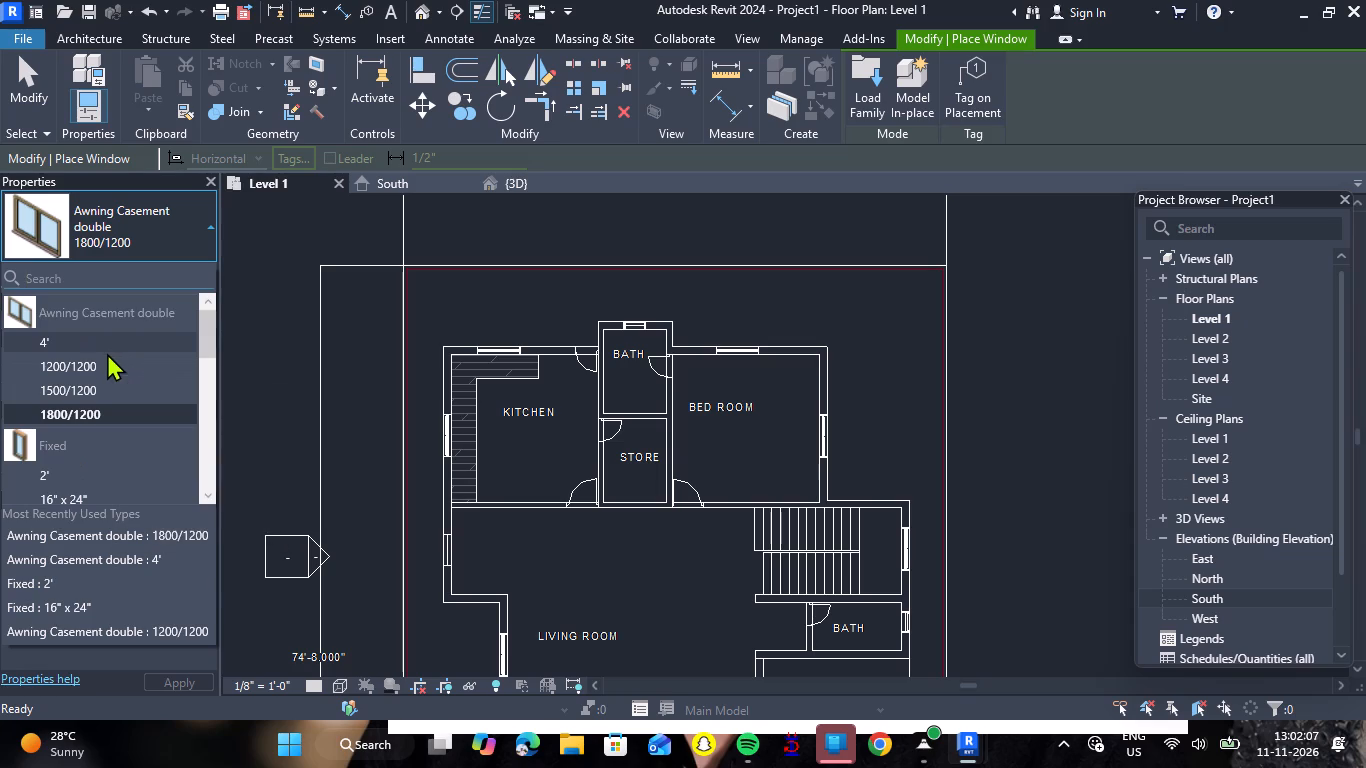
pyautogui.click(105, 341)
pyautogui.click(189, 282)
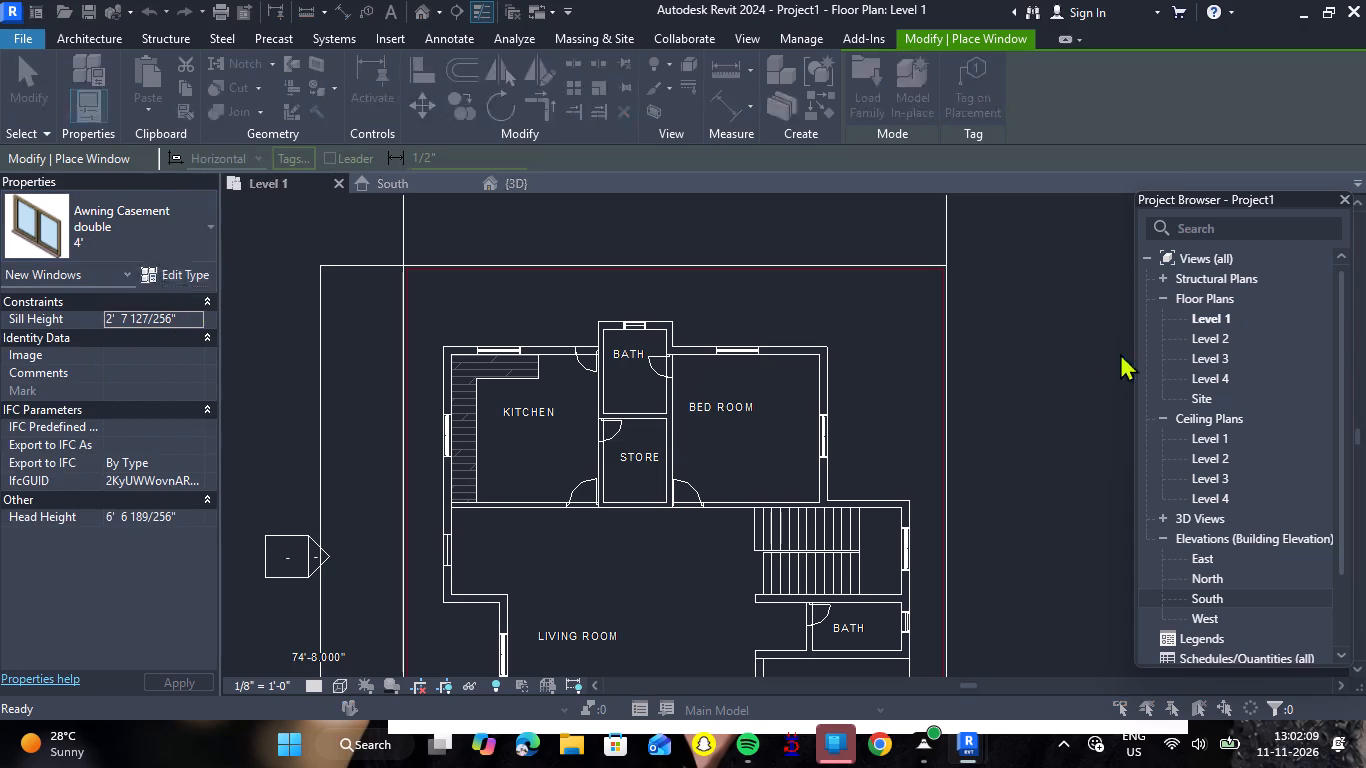
pyautogui.click(1189, 140)
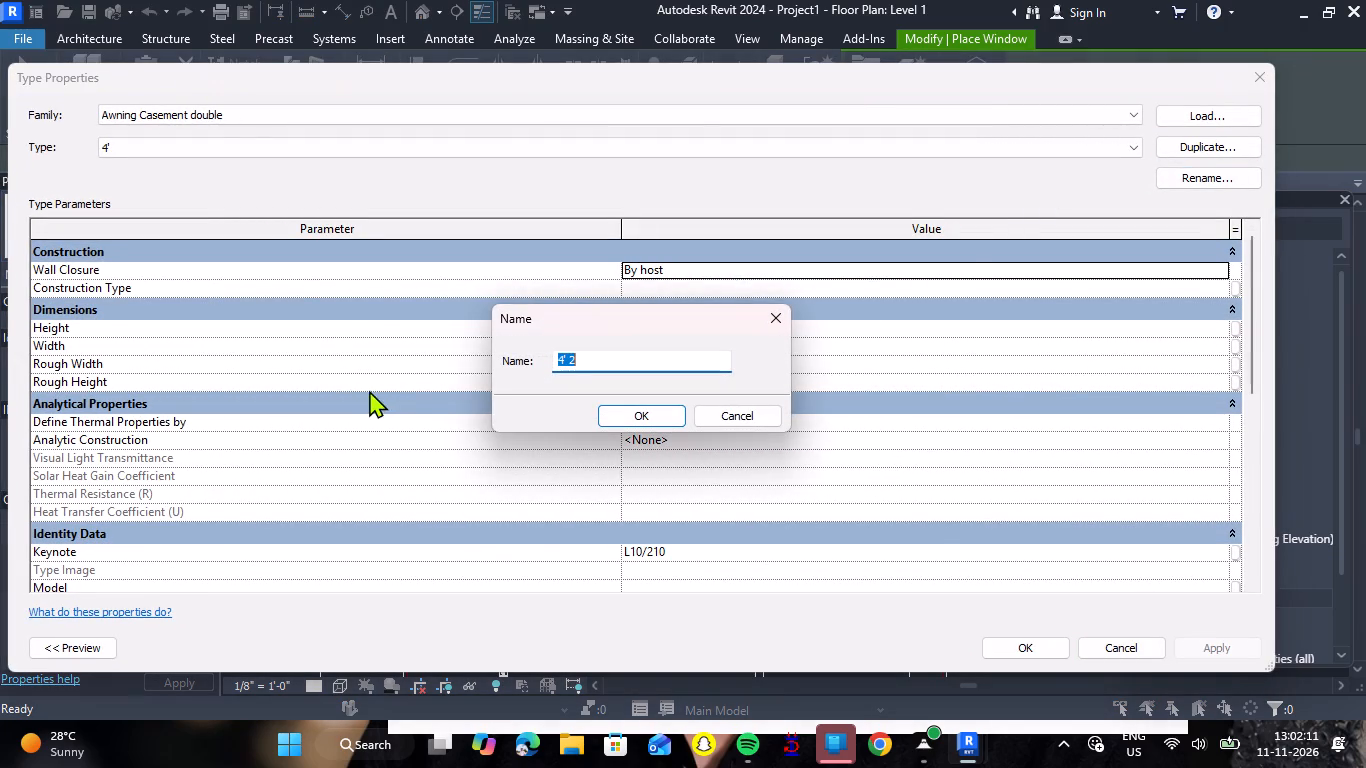
pyautogui.write("3'")
pyautogui.press('Return')
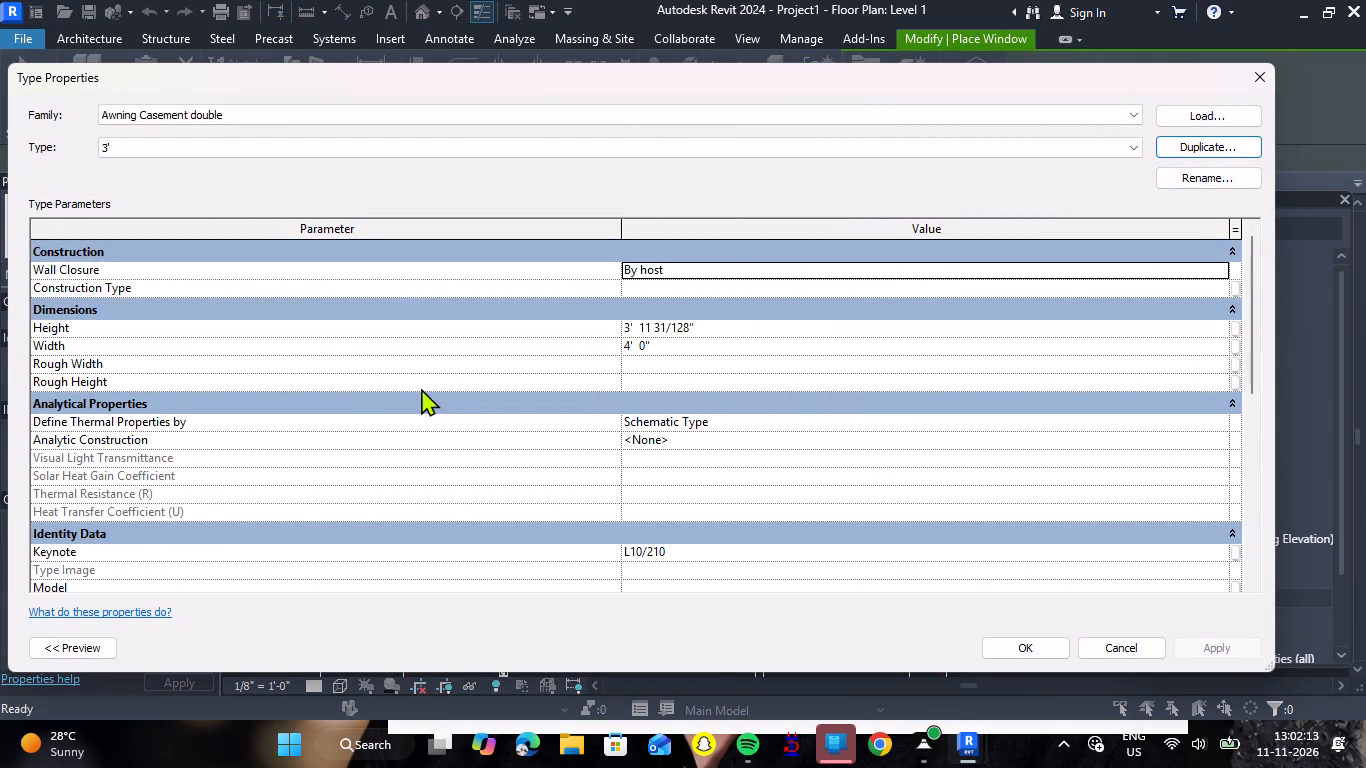
# Set the width of the 3' Awning Casement double window type to 3'.
pyautogui.click(682, 352)
pyautogui.write("3'")
pyautogui.press('Return')
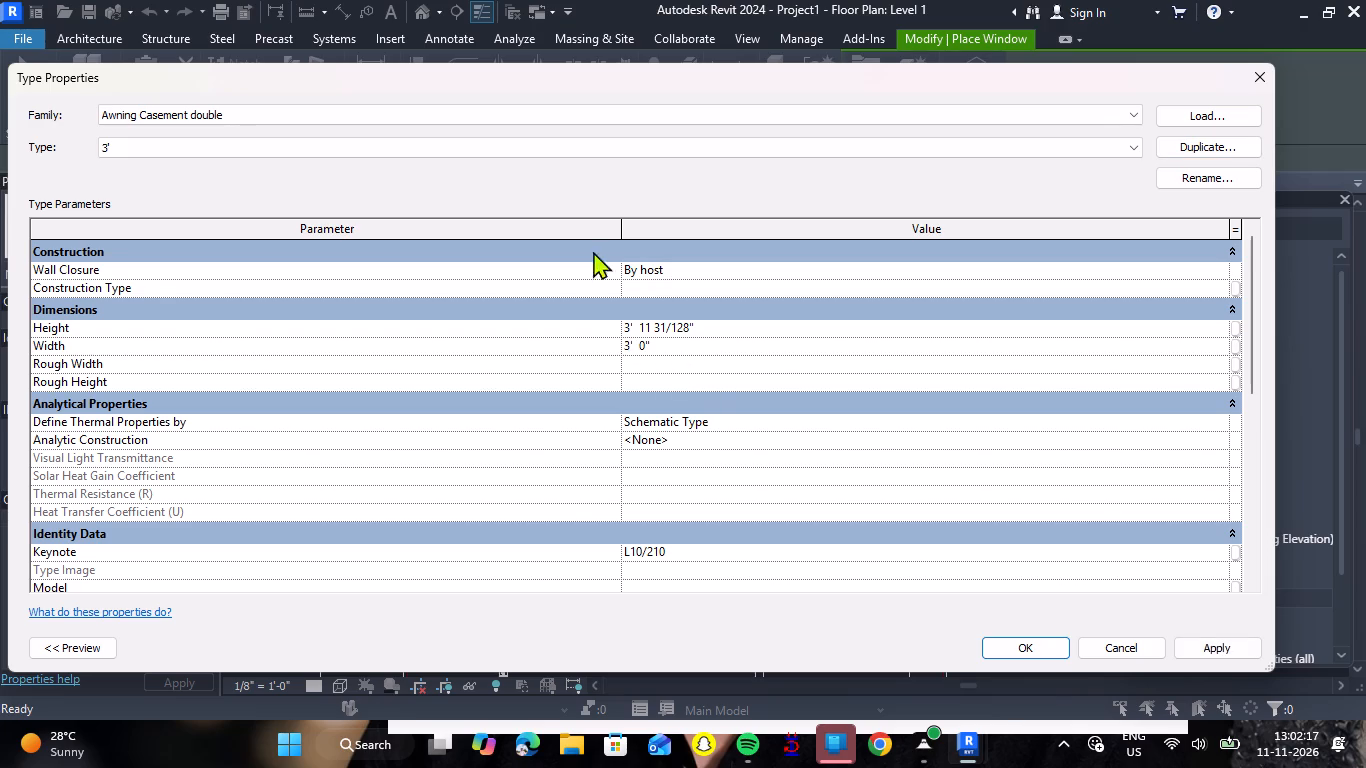
pyautogui.click(1029, 649)
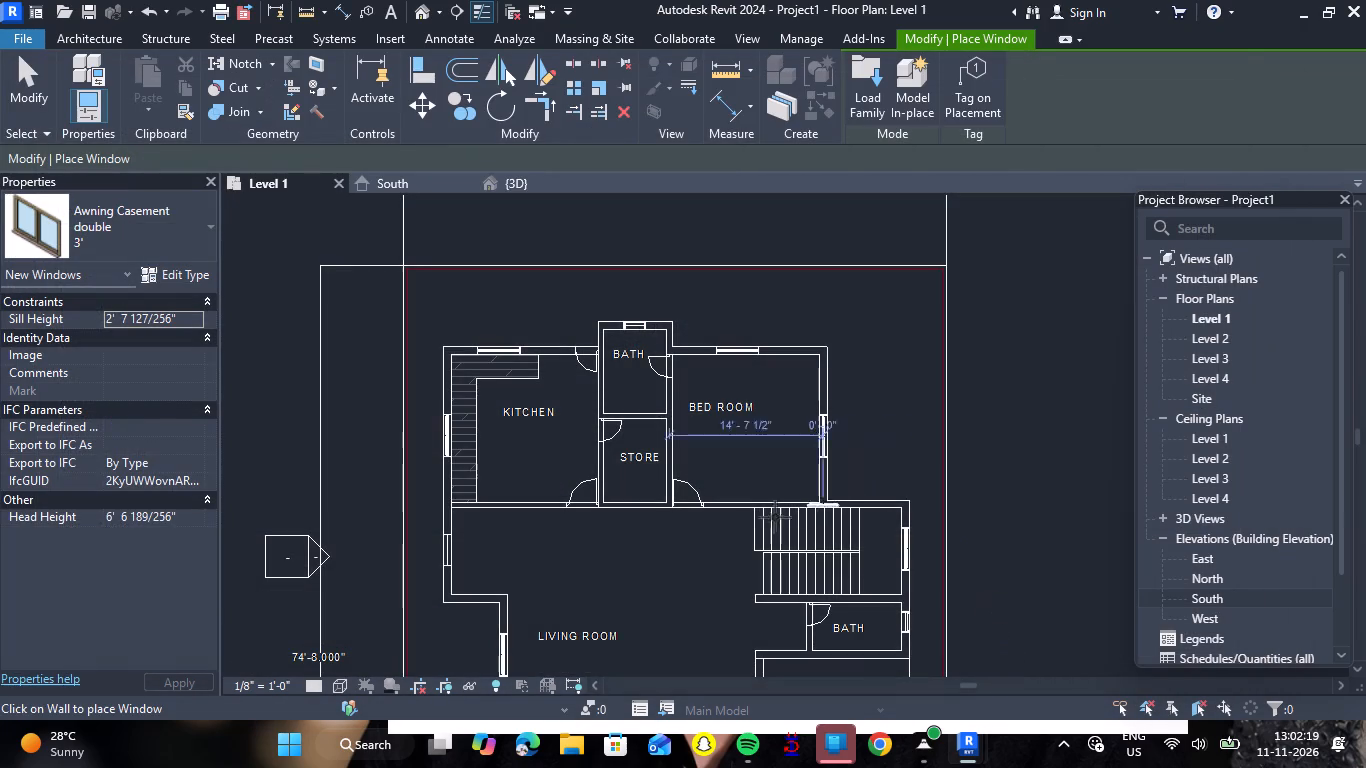
# Place a 3' Awning Casement double window at the living room's northern west-wall opening, about 4'-0" from the kitchen wall.
pyautogui.scroll(-2, 705, 424)
pyautogui.scroll(3, 526, 559)
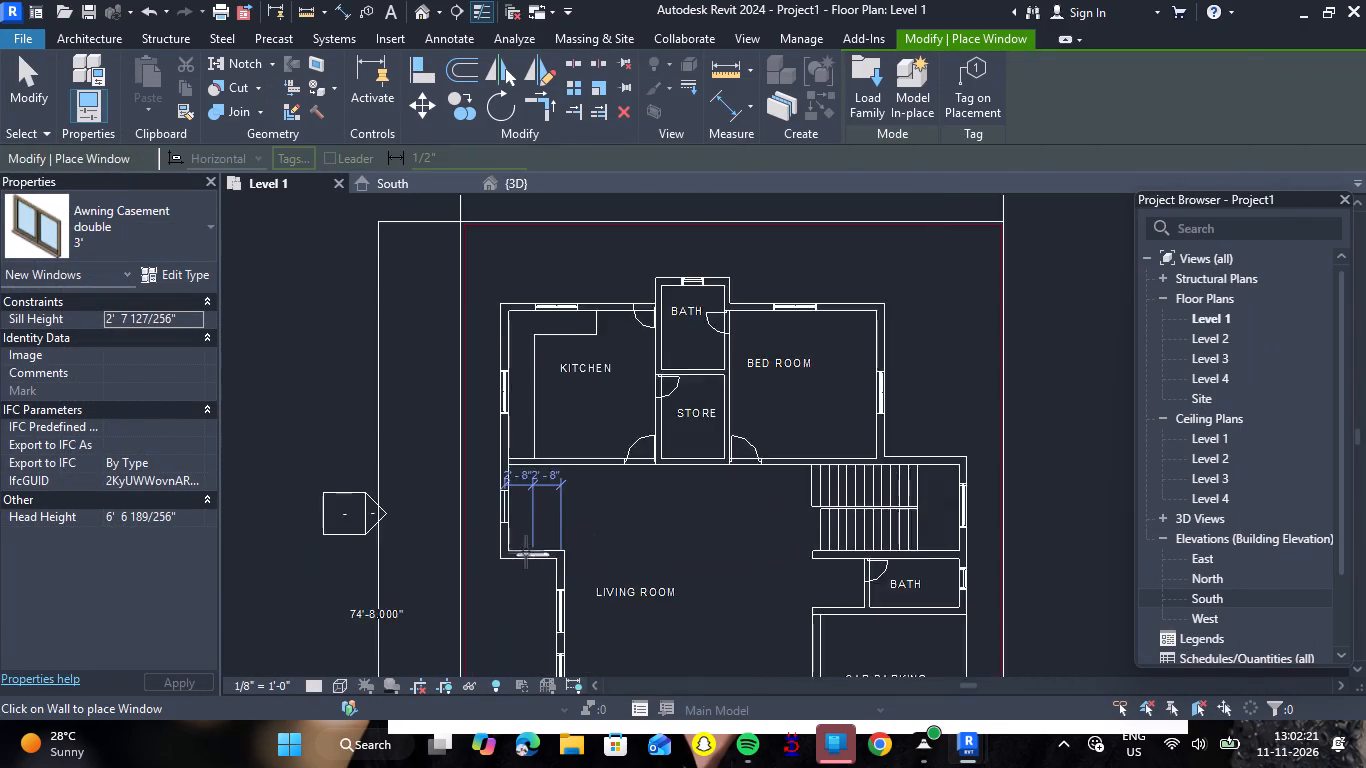
pyautogui.scroll(4, 526, 552)
pyautogui.scroll(3, 453, 454)
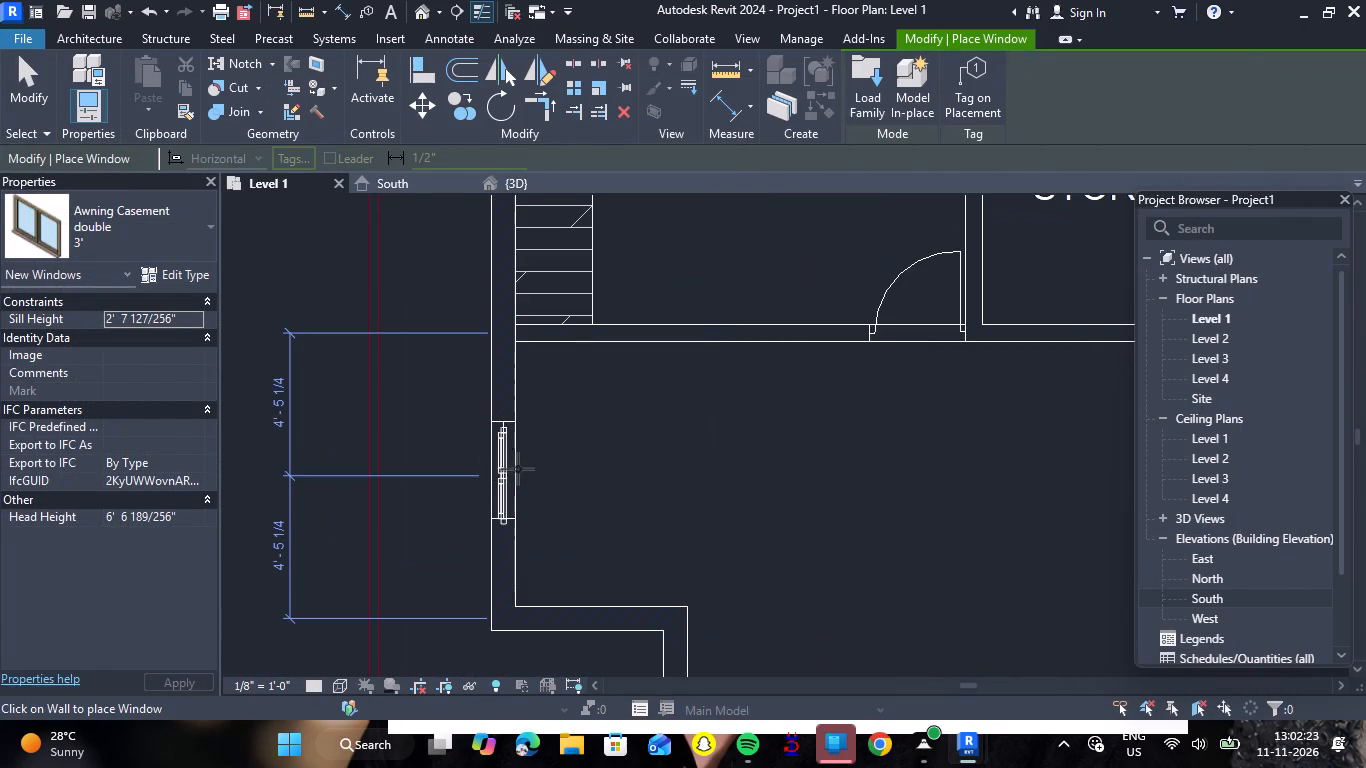
pyautogui.click(512, 463)
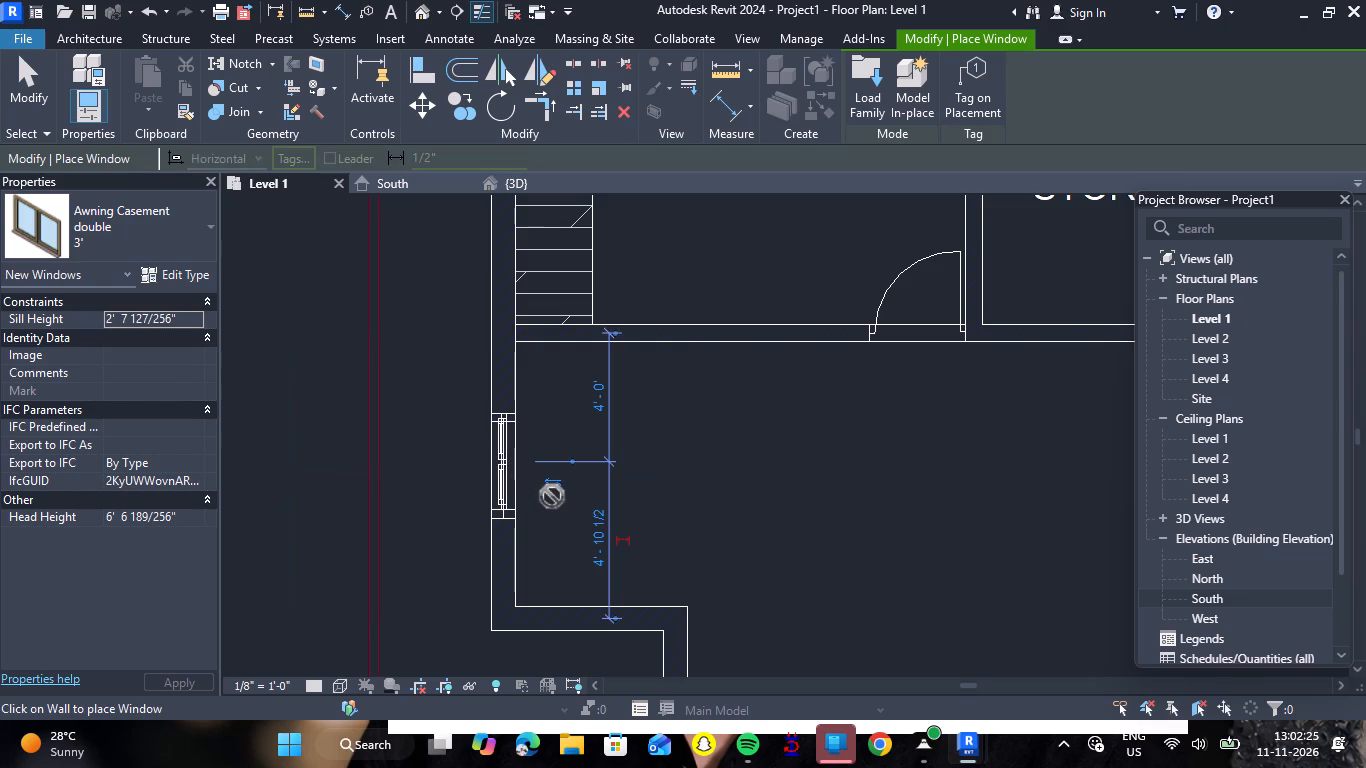
pyautogui.press('Escape')
pyautogui.press('Escape')
# Nudge the new 3' window south to about 4'-2 1/4" from the kitchen wall, matching the plan's opening.
pyautogui.scroll(5, 552, 496)
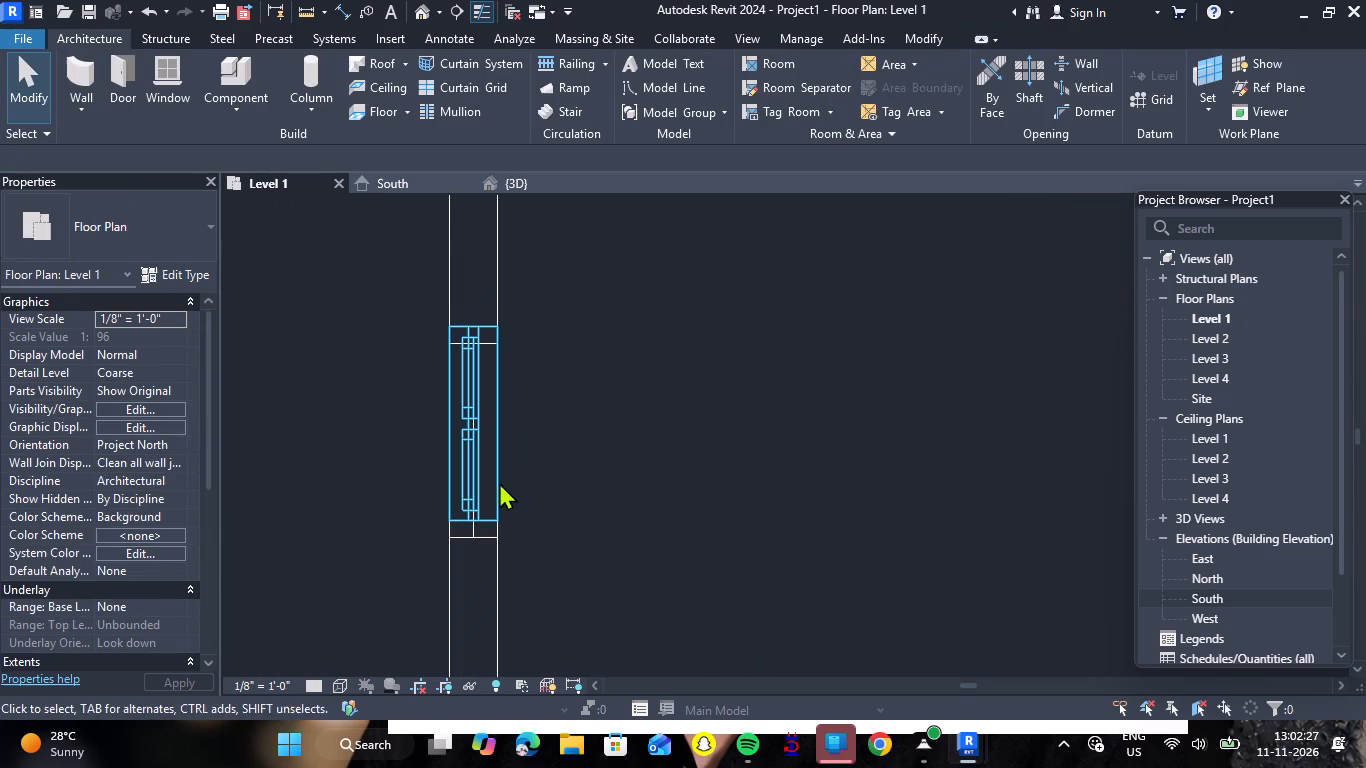
pyautogui.click(493, 485)
pyautogui.press('Down')
pyautogui.press('Down')
pyautogui.press('Down')
pyautogui.press('Down')
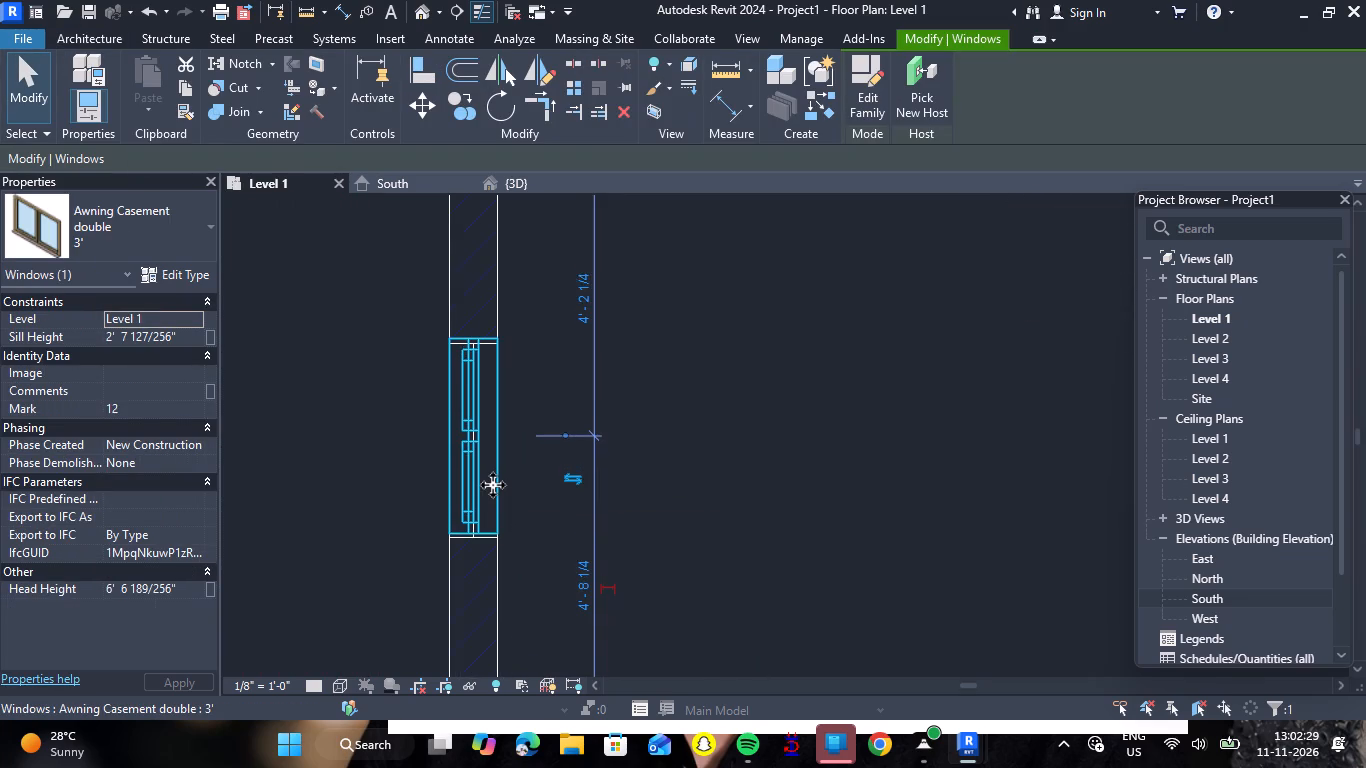
pyautogui.press('Escape')
# Nudge the 4' window in the kitchen's west wall south to about 8'-1 1/2" from the north wall, matching the plan's opening.
pyautogui.scroll(-7, 541, 475)
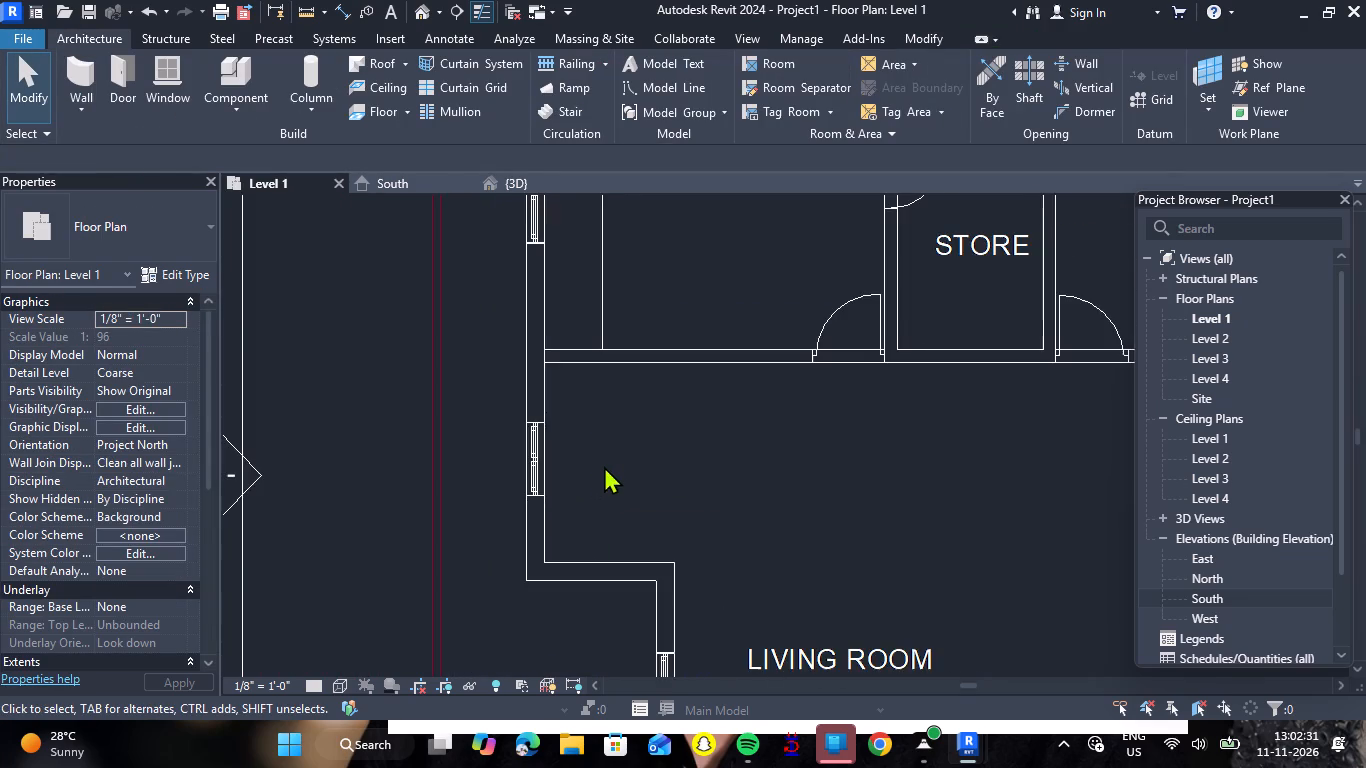
pyautogui.scroll(-7, 632, 448)
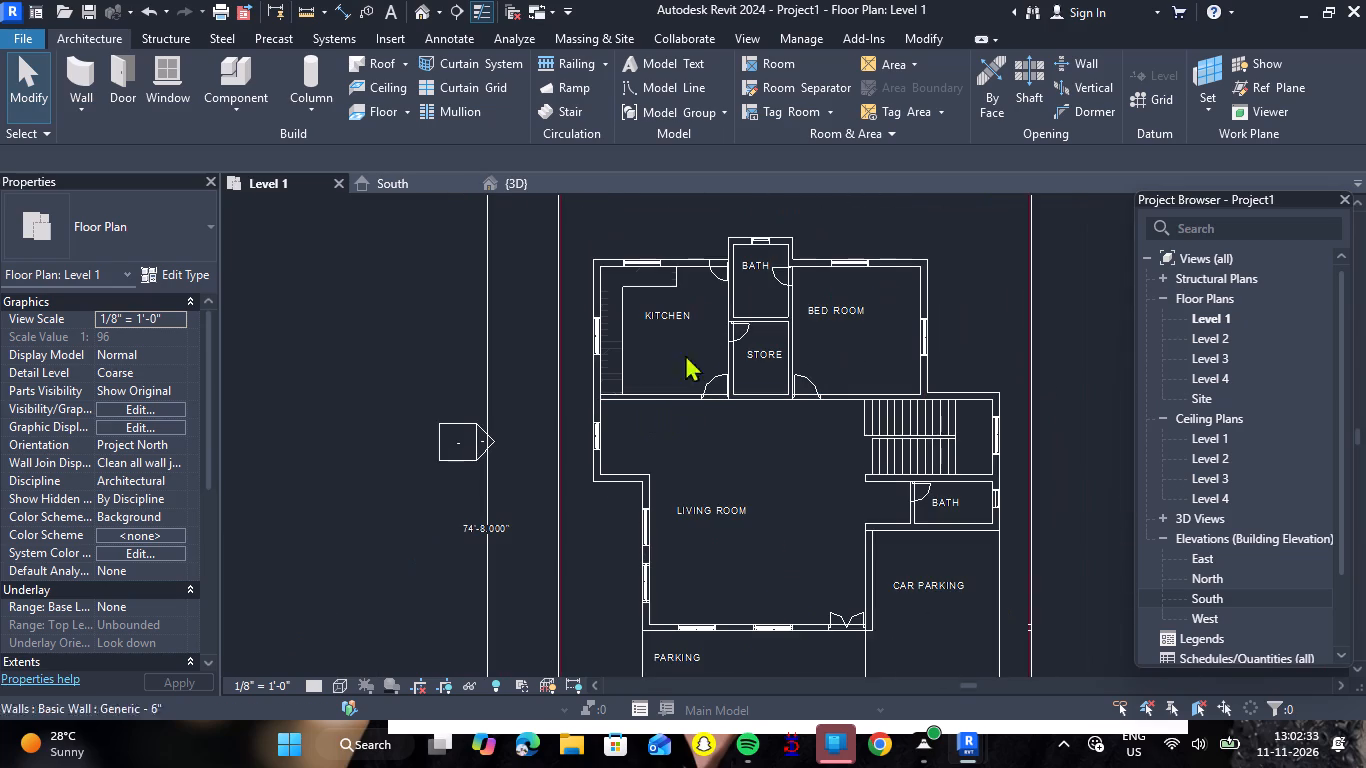
pyautogui.scroll(9, 589, 241)
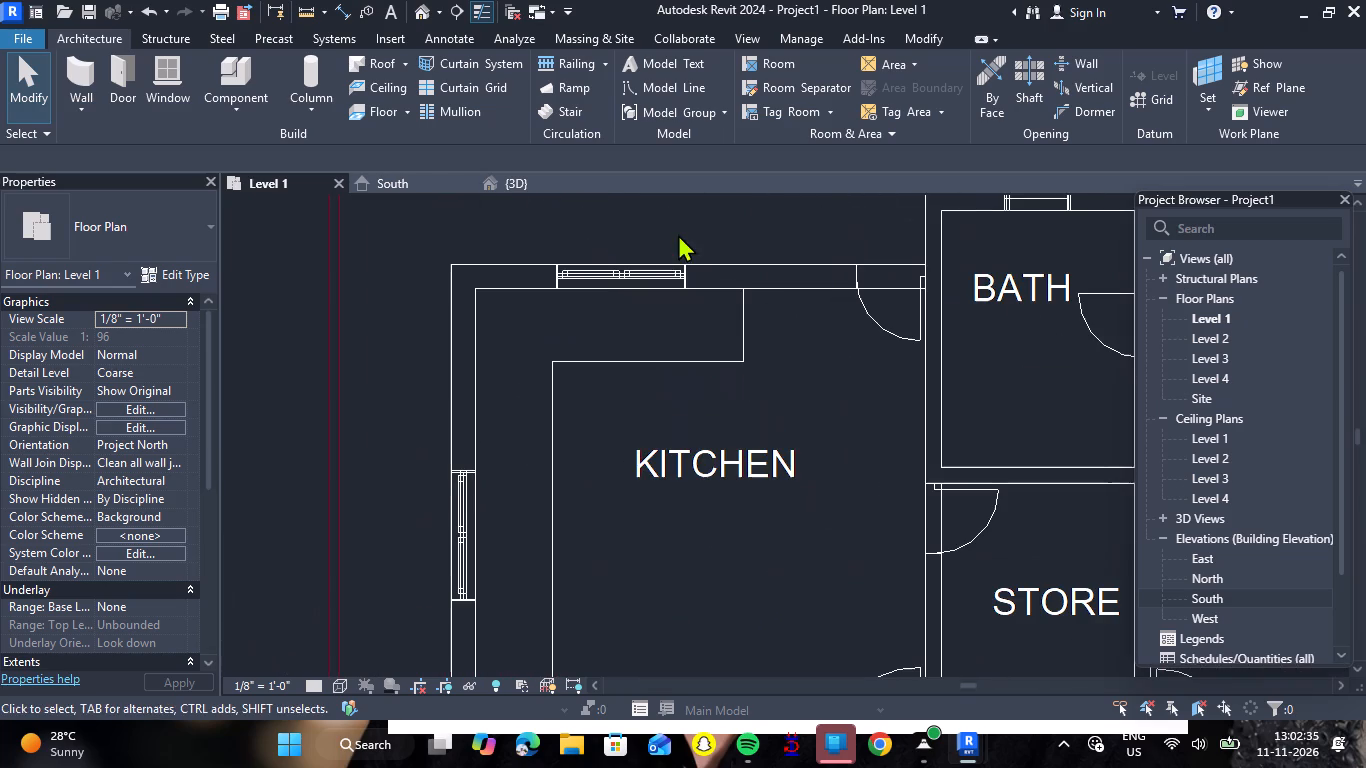
pyautogui.click(465, 565)
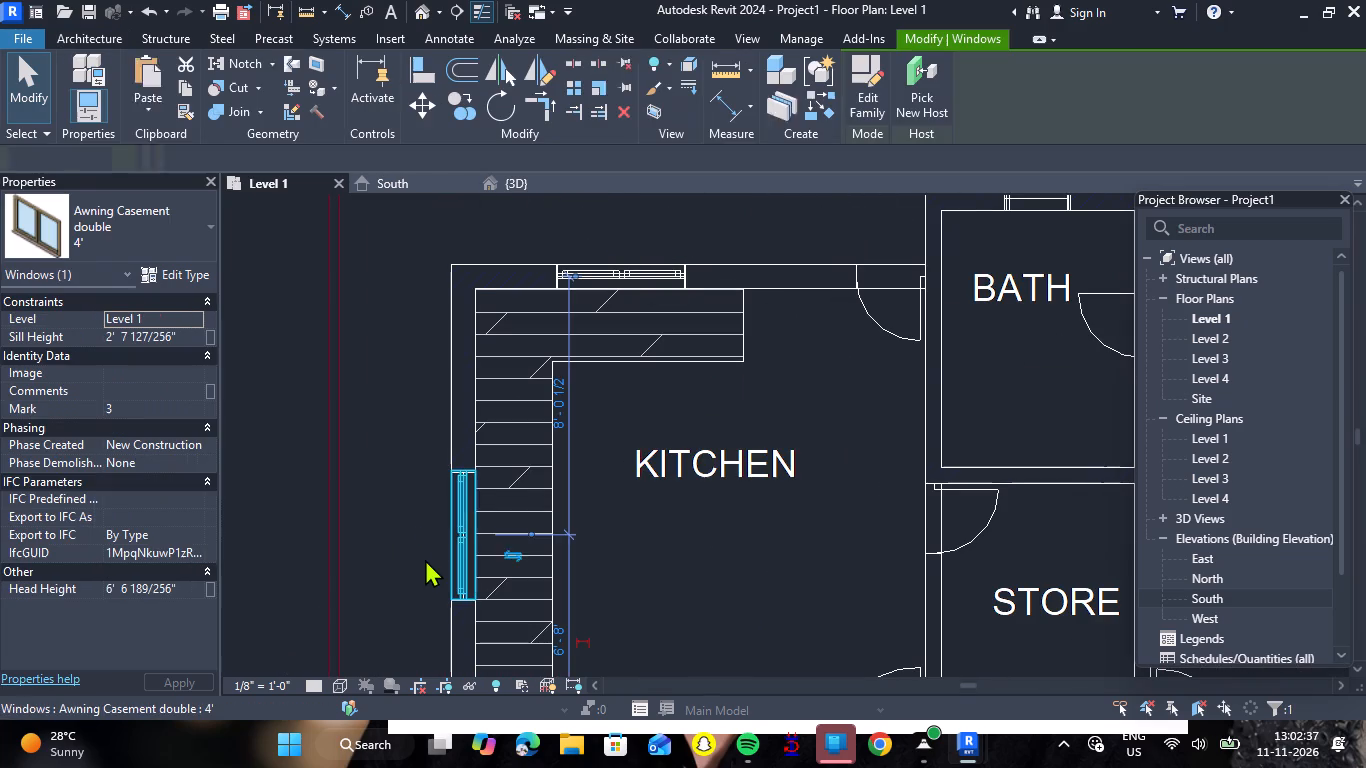
pyautogui.scroll(4, 474, 559)
pyautogui.press('Down')
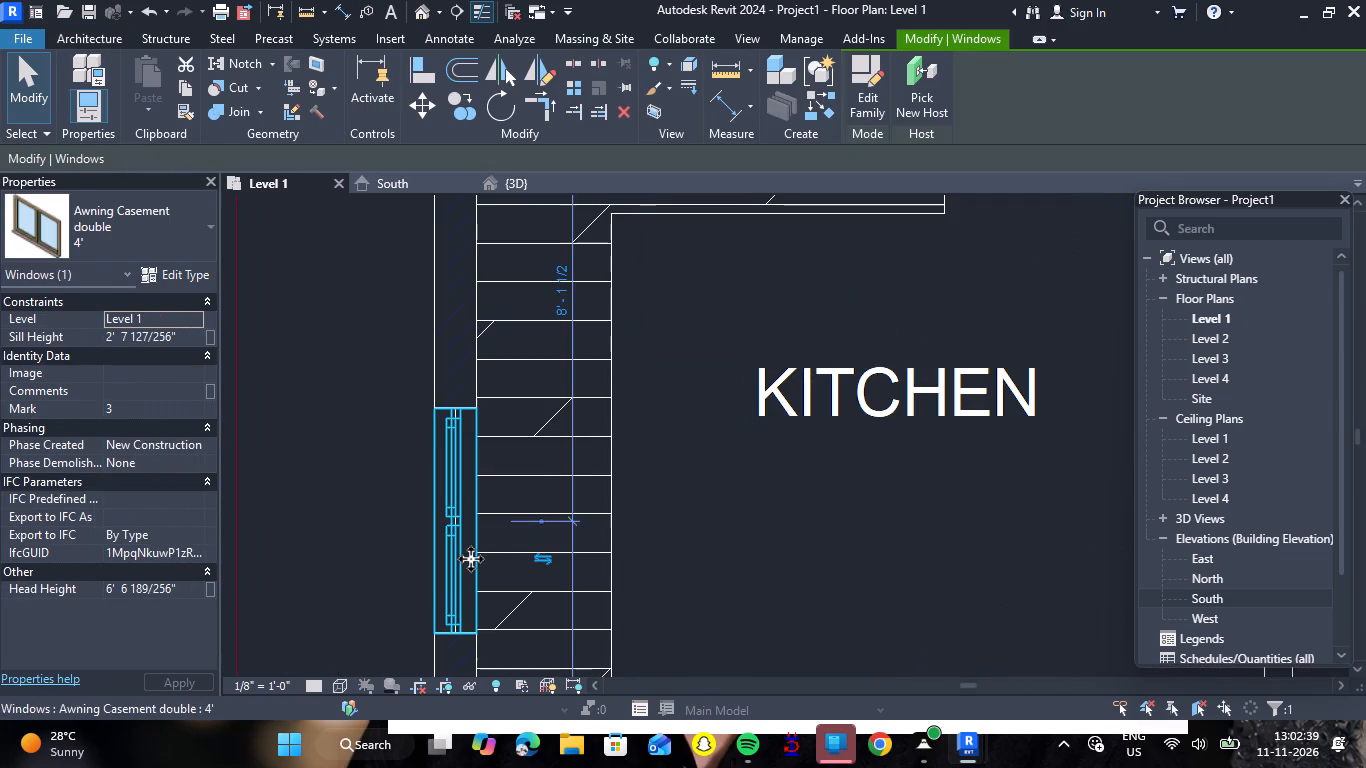
pyautogui.scroll(-5, 494, 562)
pyautogui.press('Escape')
# Nudge the 4' window in the kitchen's north wall slightly west to line up with the plan's opening.
pyautogui.scroll(3, 651, 340)
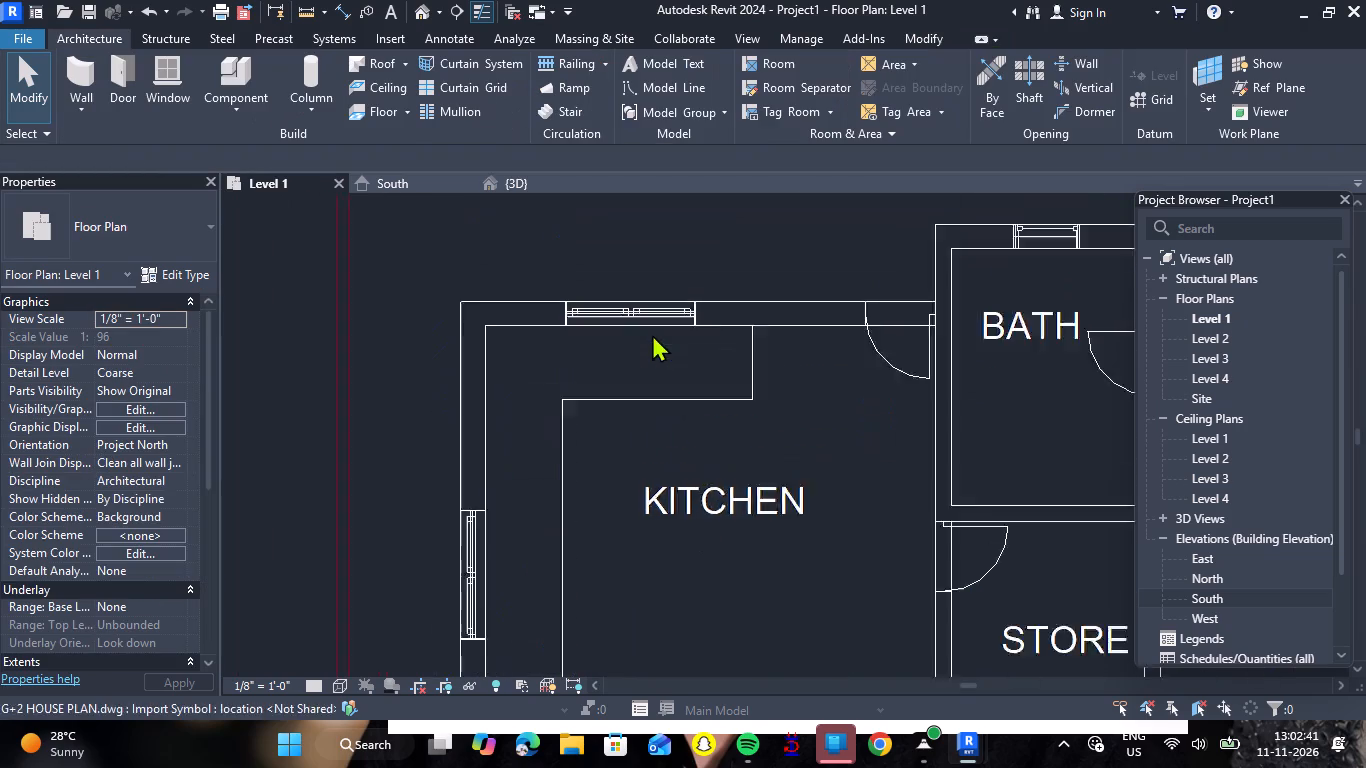
pyautogui.scroll(6, 652, 334)
pyautogui.click(650, 297)
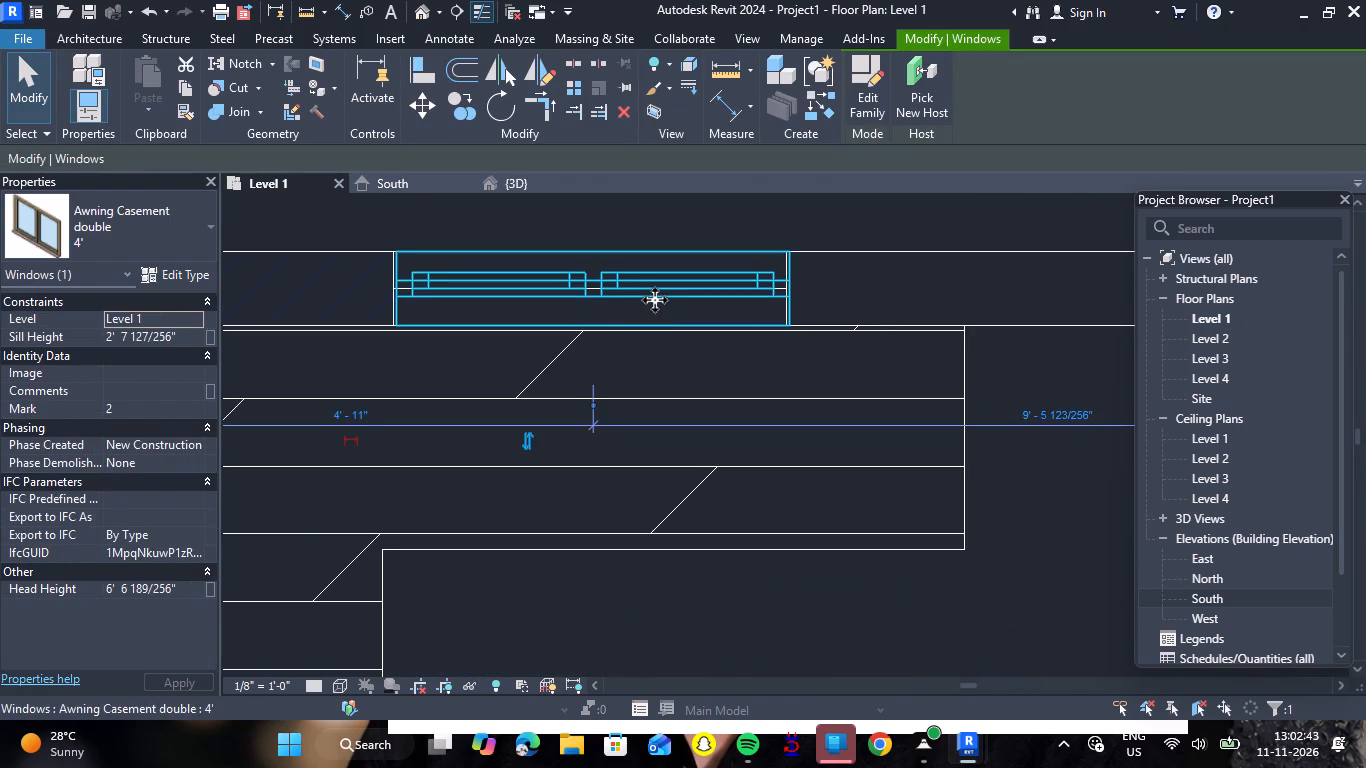
pyautogui.press('Left')
pyautogui.press('Escape')
# Nudge the 4' window in the bedroom's north wall west to about 6'-5 1/2" from the bath wall, matching the plan's opening.
pyautogui.scroll(-12, 665, 303)
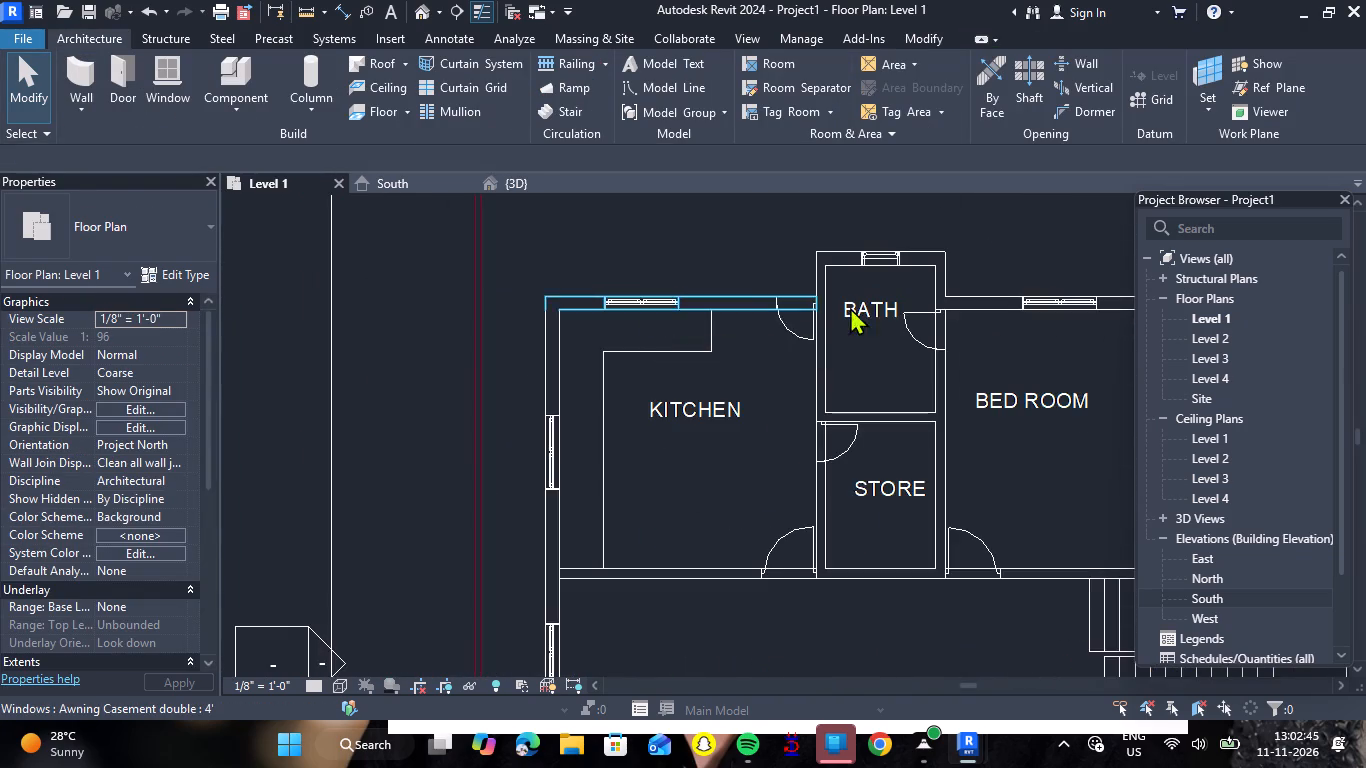
pyautogui.scroll(-3, 978, 314)
pyautogui.scroll(16, 1086, 298)
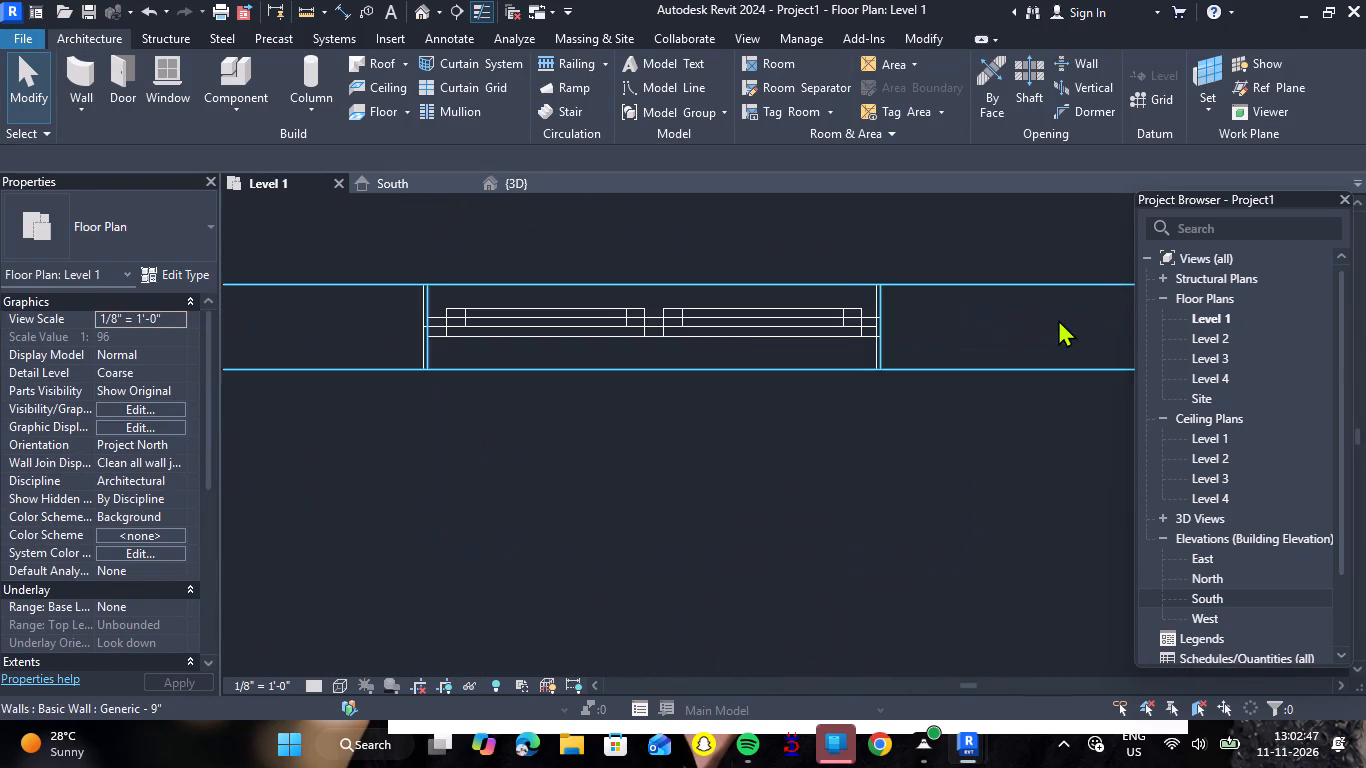
pyautogui.click(699, 316)
pyautogui.press('Left')
pyautogui.press('Escape')
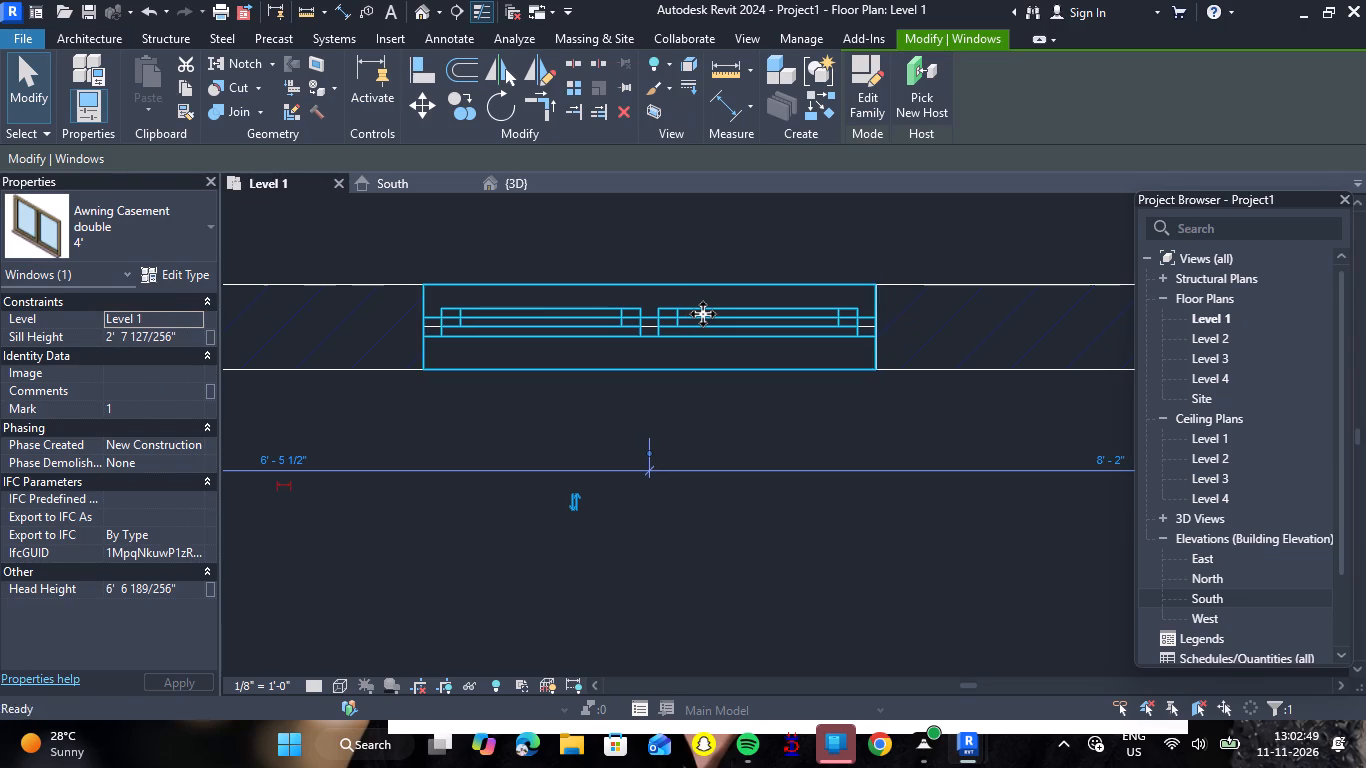
# Nudge the 4' window in the bedroom's east wall slightly north to line up with the plan's opening.
pyautogui.scroll(-14, 720, 301)
pyautogui.scroll(9, 785, 415)
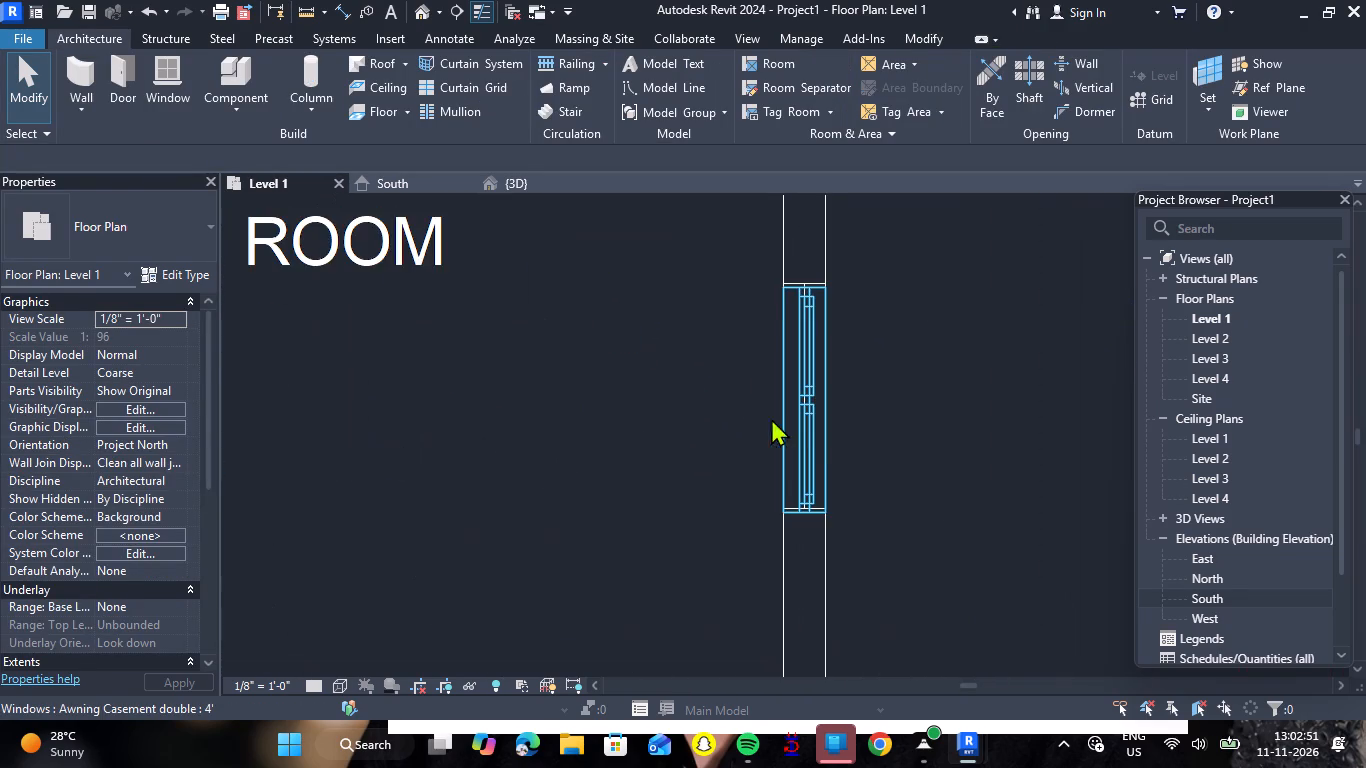
pyautogui.scroll(4, 820, 437)
pyautogui.click(795, 444)
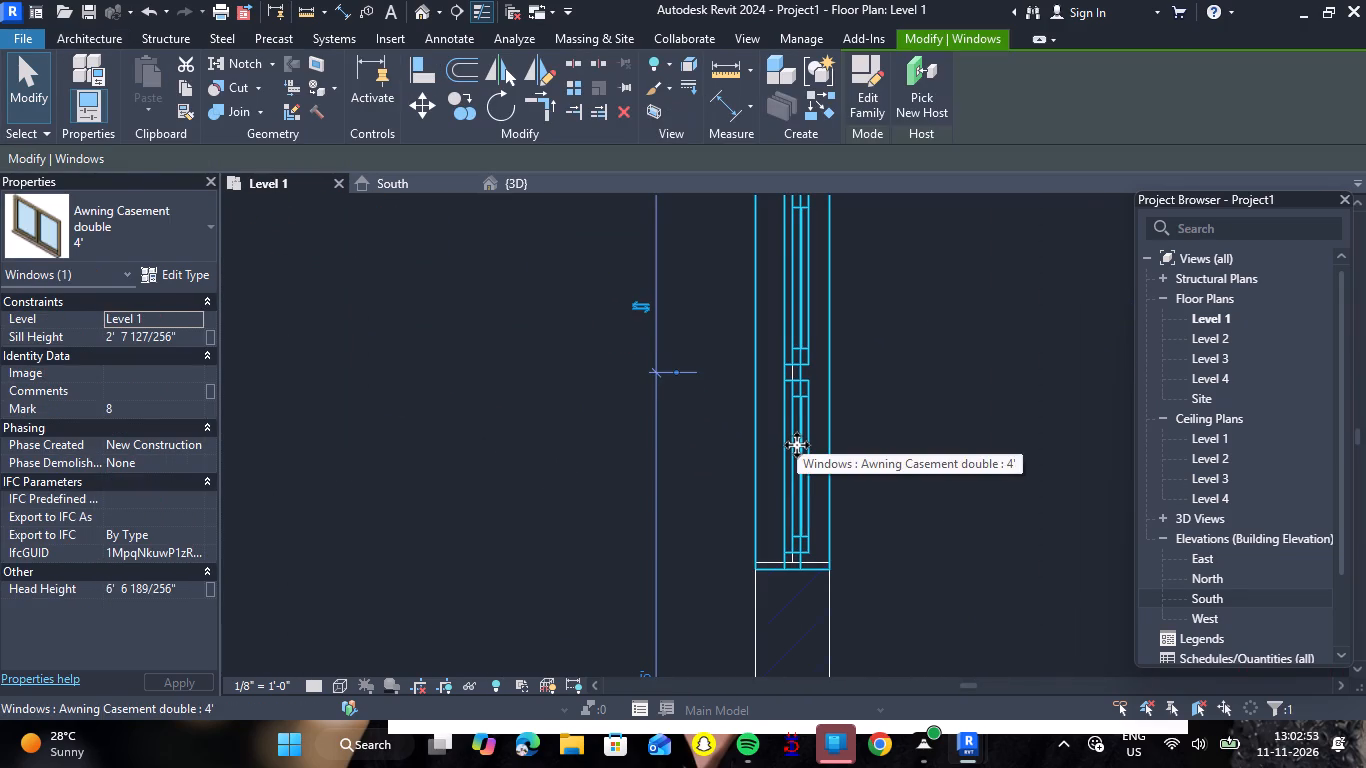
pyautogui.press('Up')
pyautogui.press('Up')
pyautogui.press('Escape')
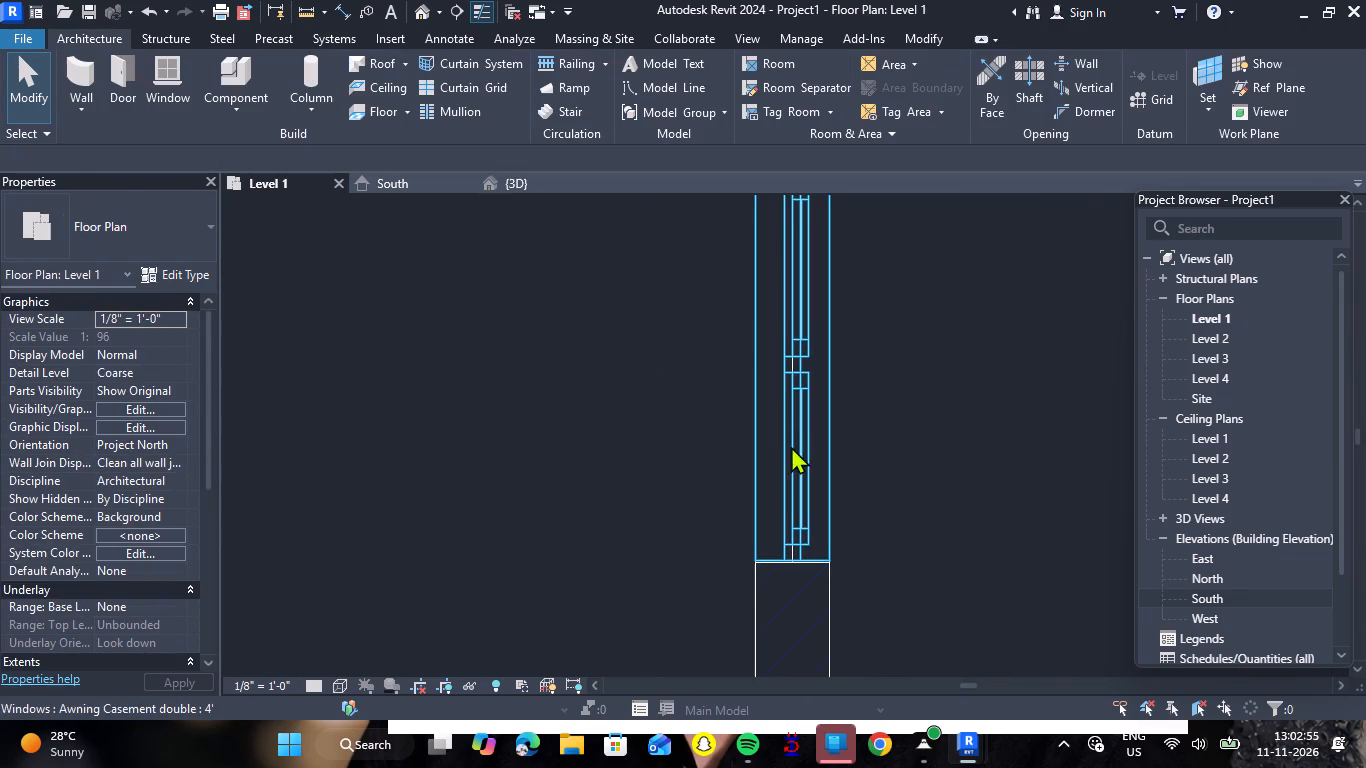
# Nudge the 4' window in the staircase's east wall south to about 4'-4" from the north wall, matching the plan's opening.
pyautogui.scroll(-3, 793, 483)
pyautogui.scroll(-7, 911, 440)
pyautogui.scroll(-2, 231, 221)
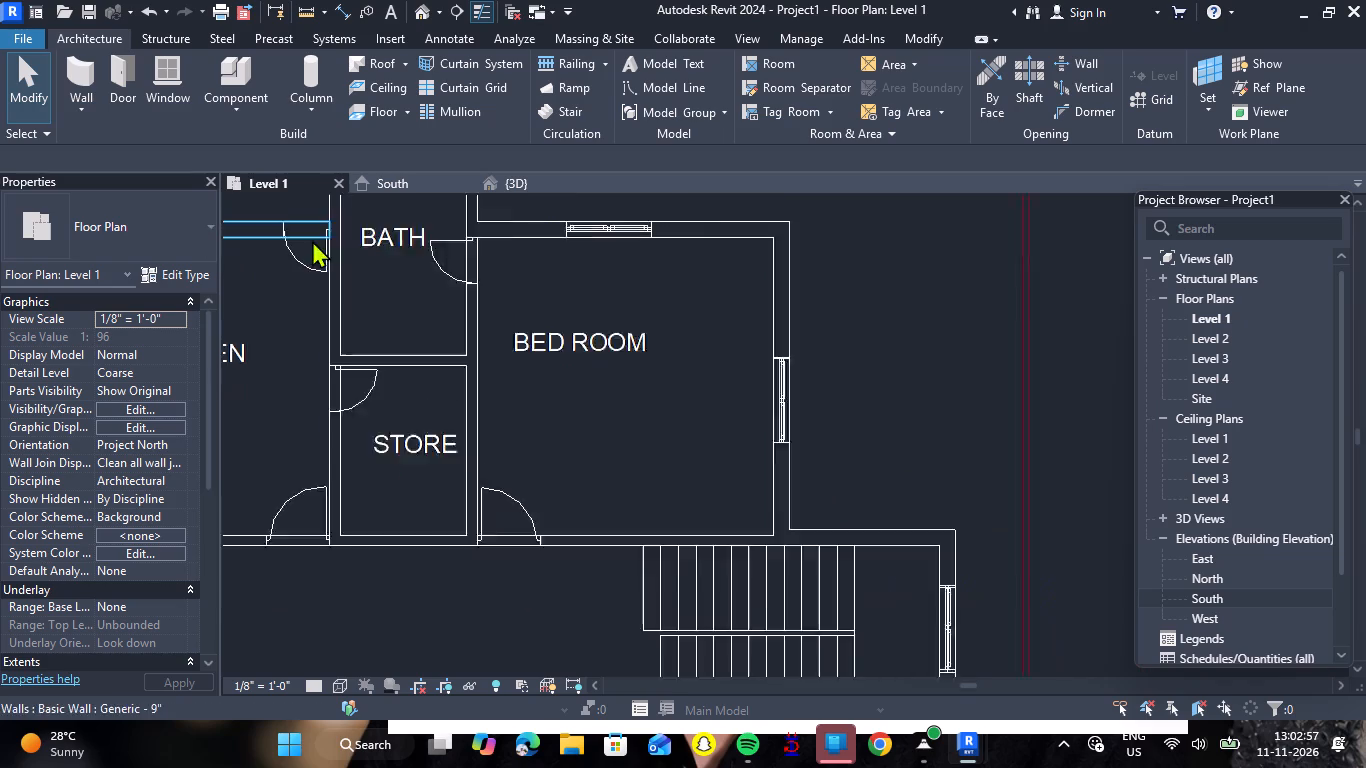
pyautogui.scroll(-1, 312, 240)
pyautogui.scroll(6, 750, 553)
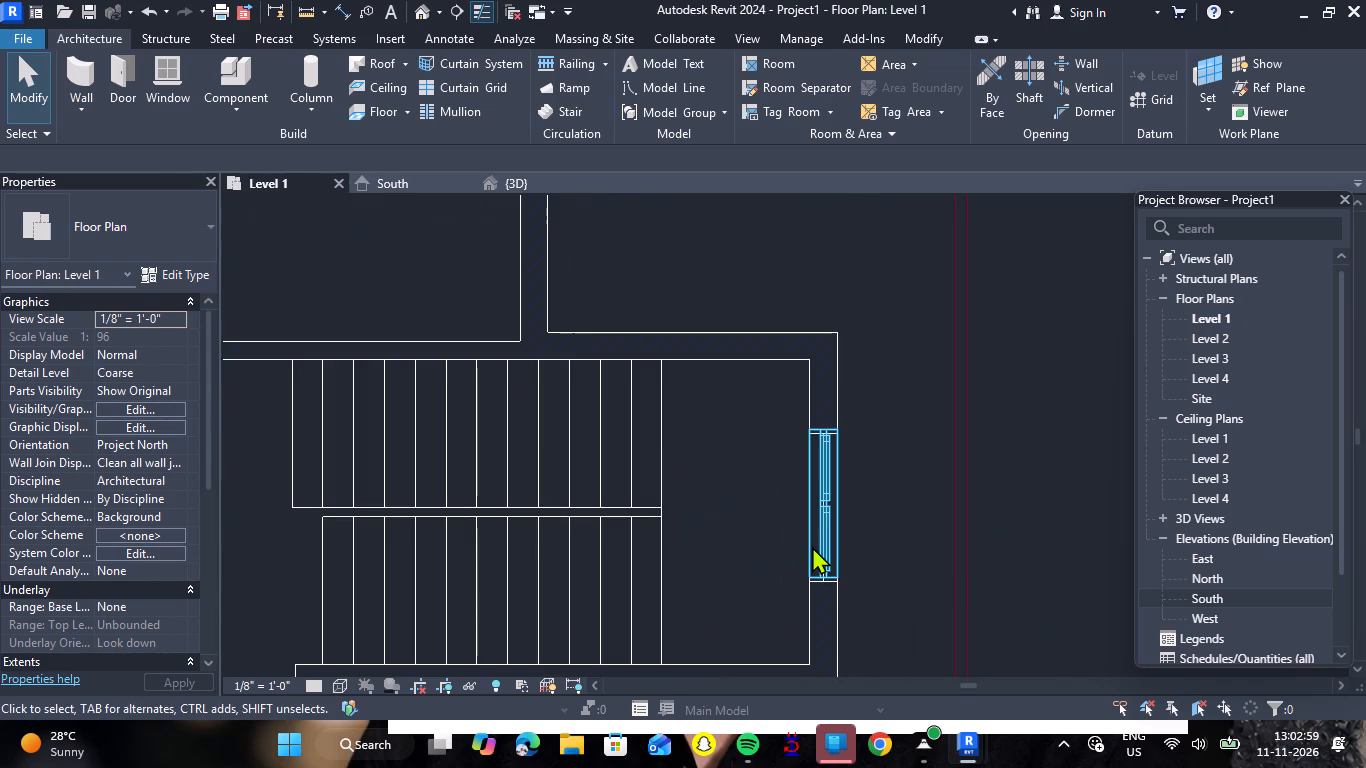
pyautogui.click(812, 546)
pyautogui.press('Down')
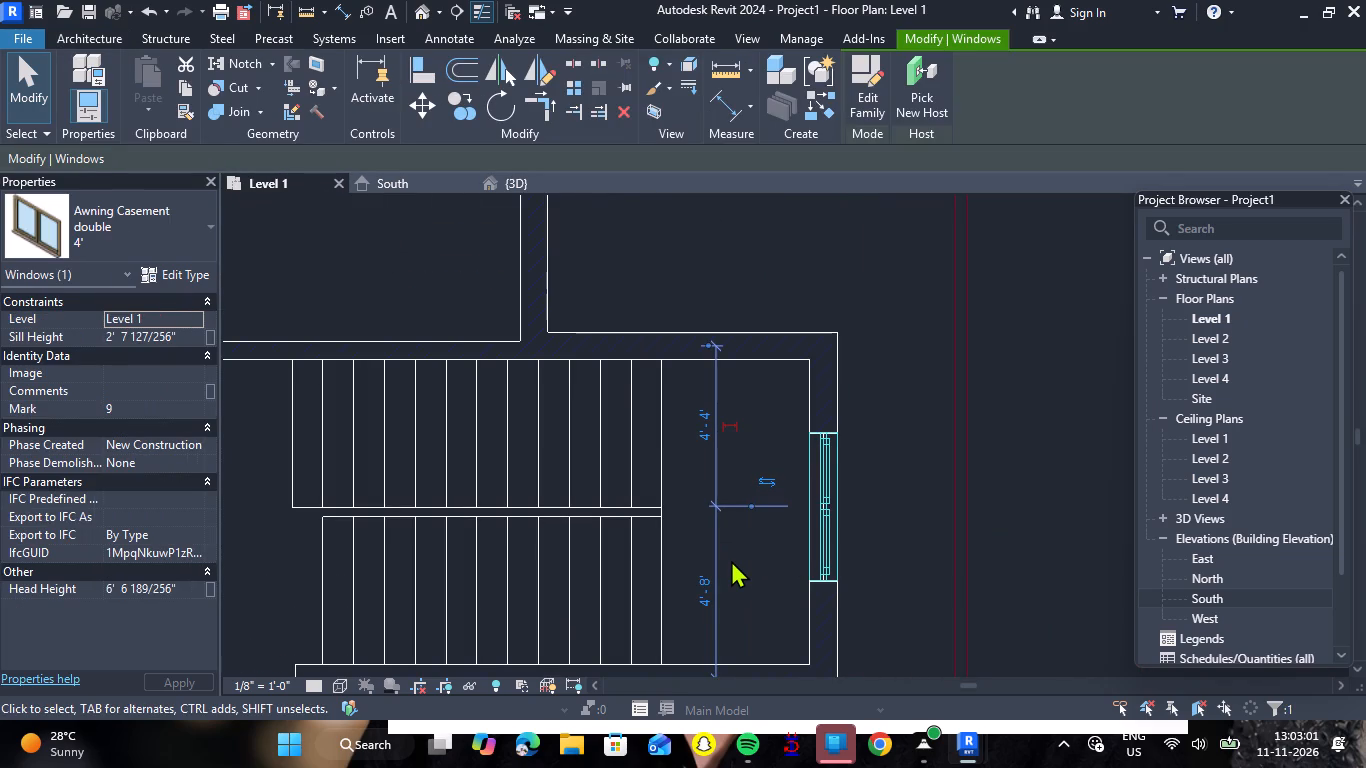
pyautogui.press('Down')
pyautogui.press('Up')
pyautogui.press('Escape')
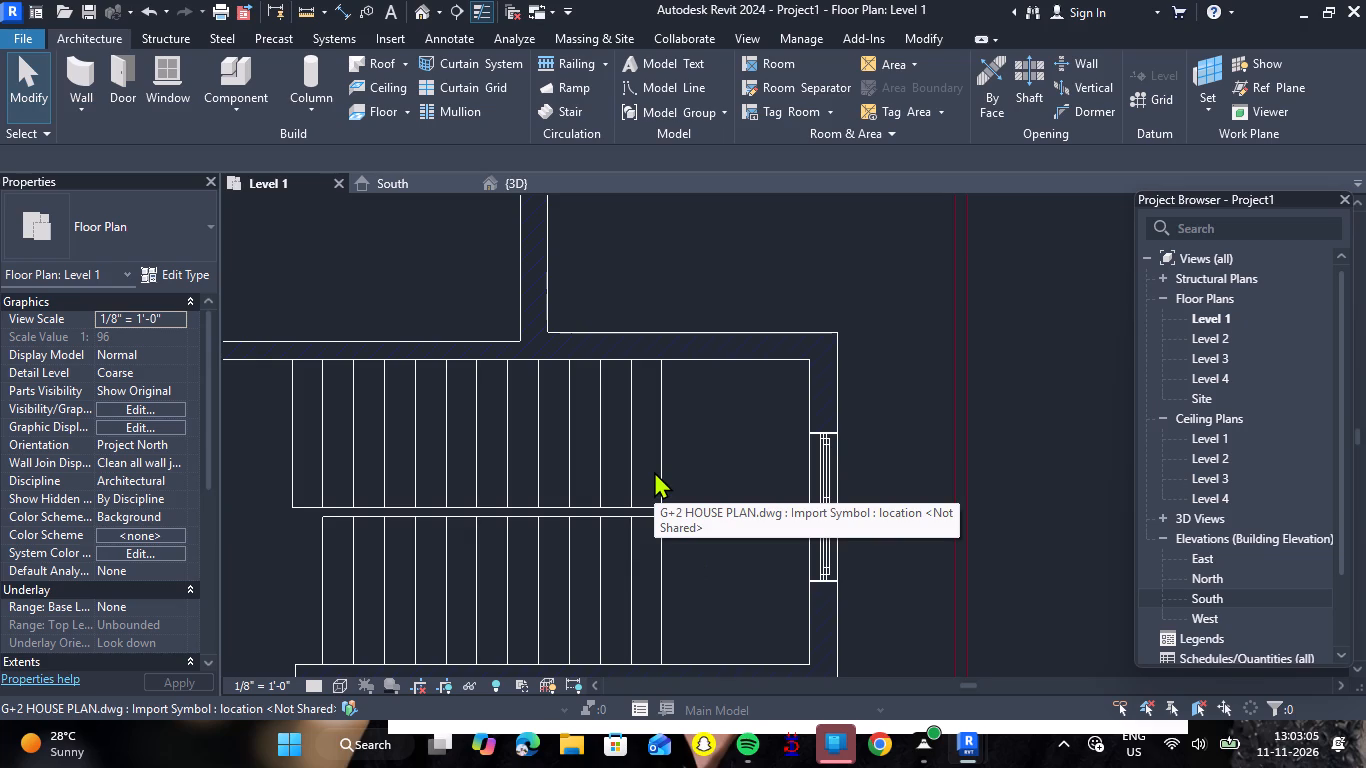
# Nudge the eastern 4' window in the living room's south wall west to about 8'-4" from the neighbouring window, matching the plan's opening.
pyautogui.scroll(-4, 806, 386)
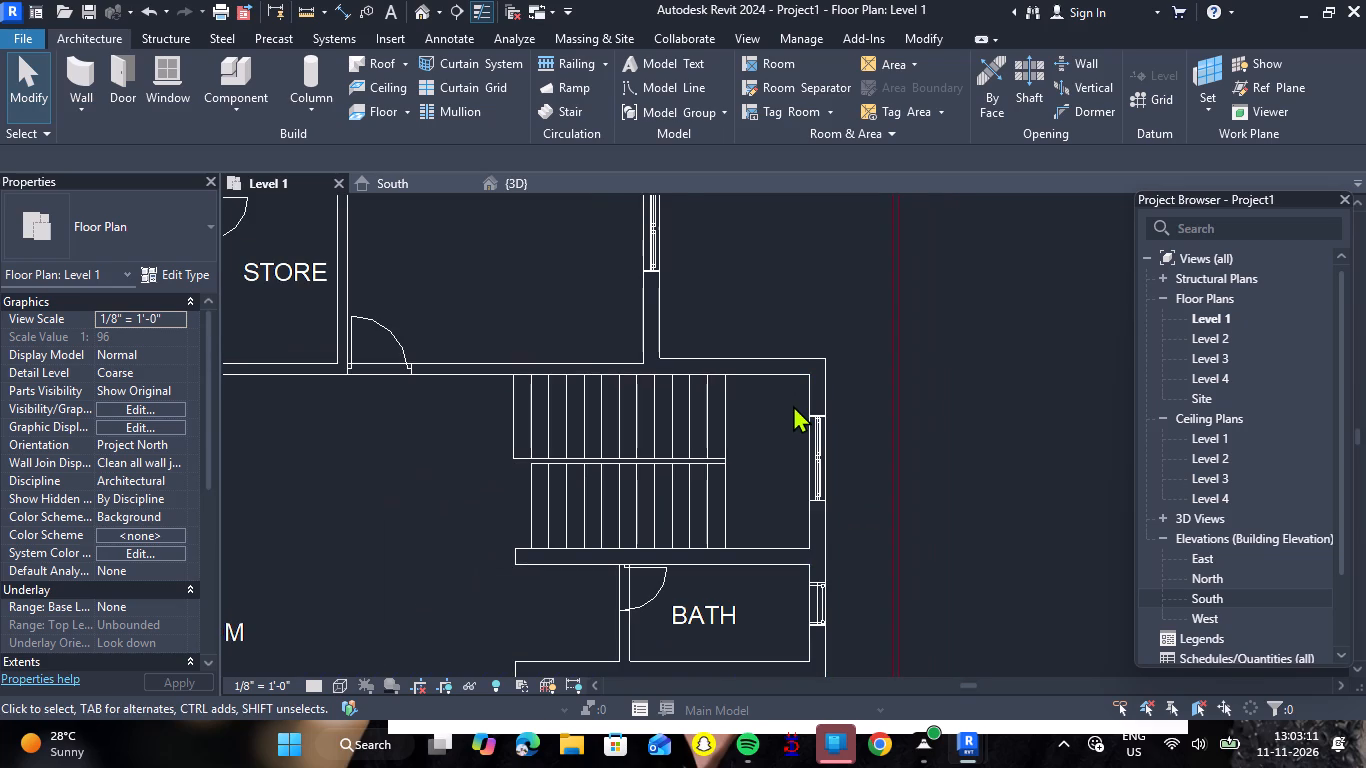
pyautogui.scroll(-8, 783, 394)
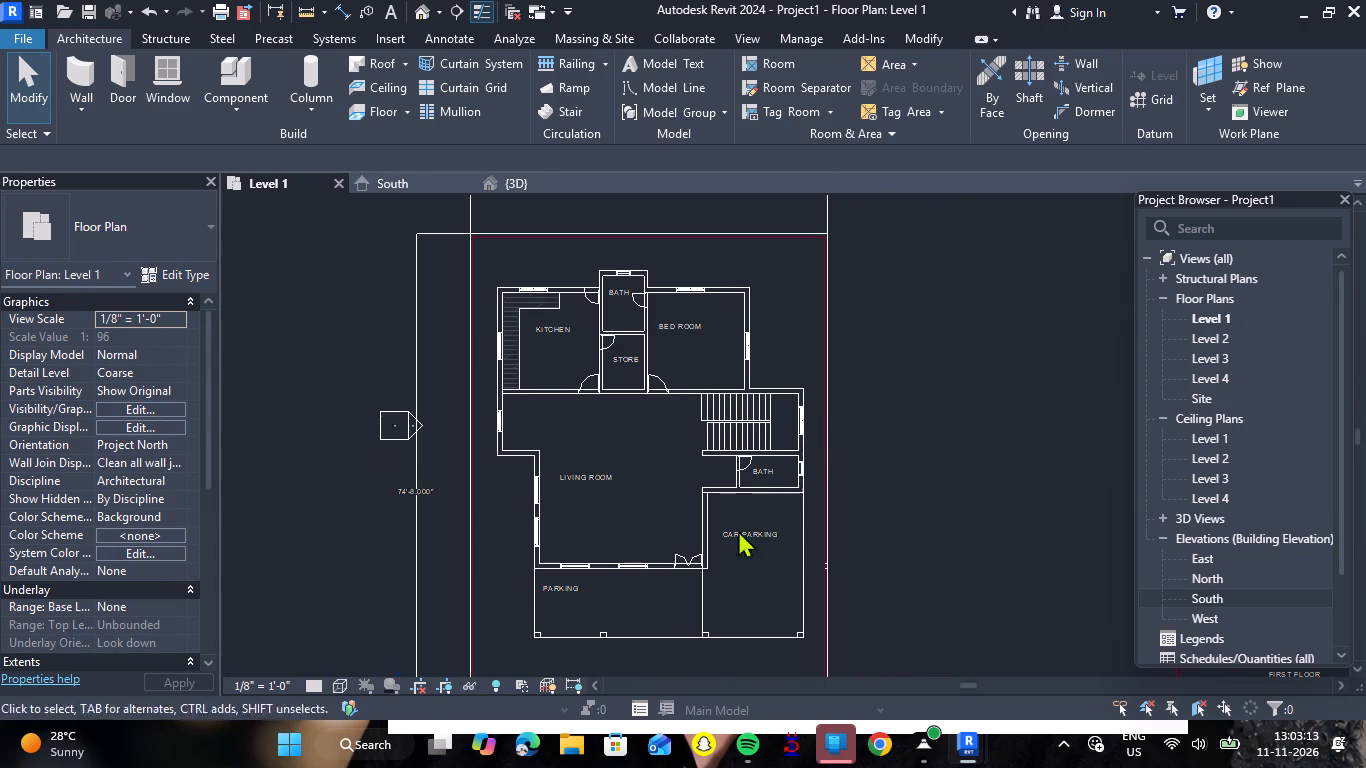
pyautogui.scroll(6, 598, 574)
pyautogui.scroll(8, 690, 564)
pyautogui.click(710, 534)
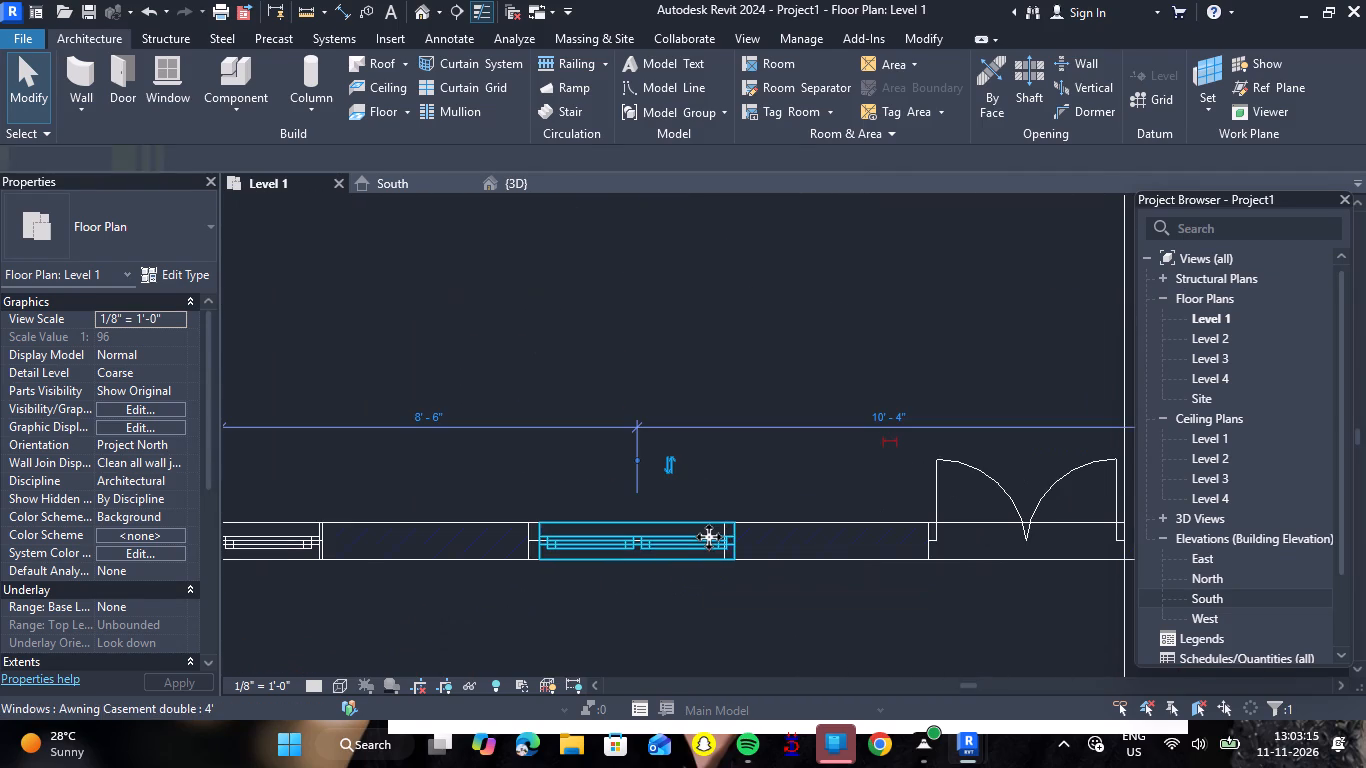
pyautogui.press('Left')
pyautogui.press('Left')
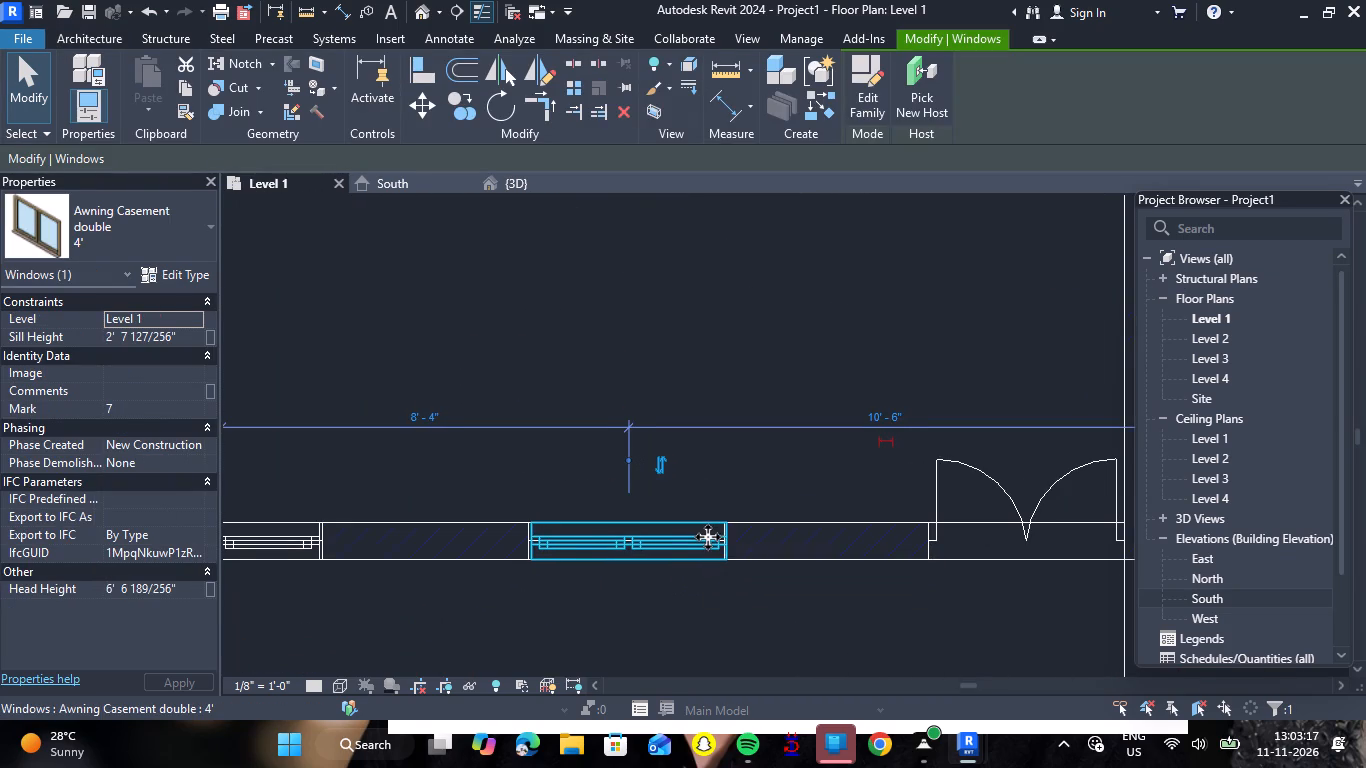
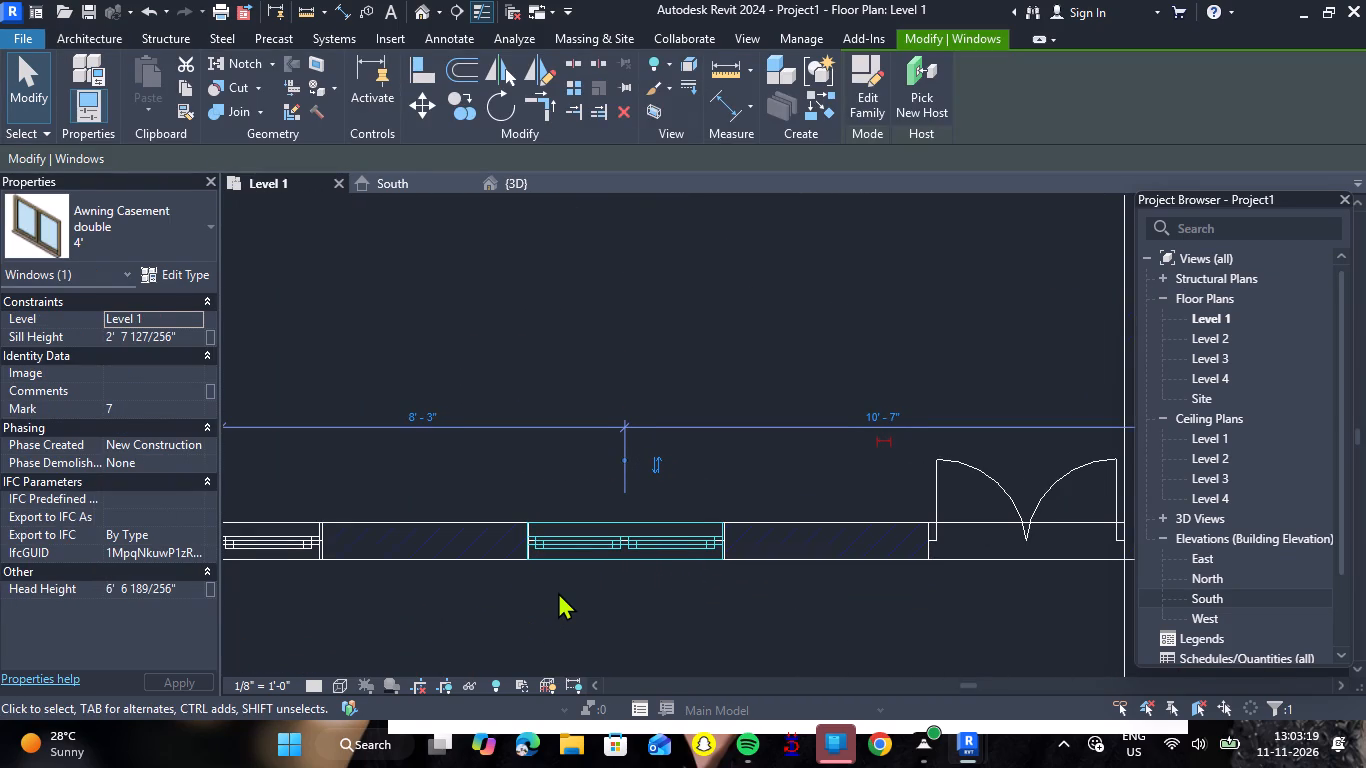
# Nudge the eastern 4' window in the living room's south wall slightly further west to line up with the plan's opening.
pyautogui.press('Escape')
pyautogui.scroll(7, 605, 544)
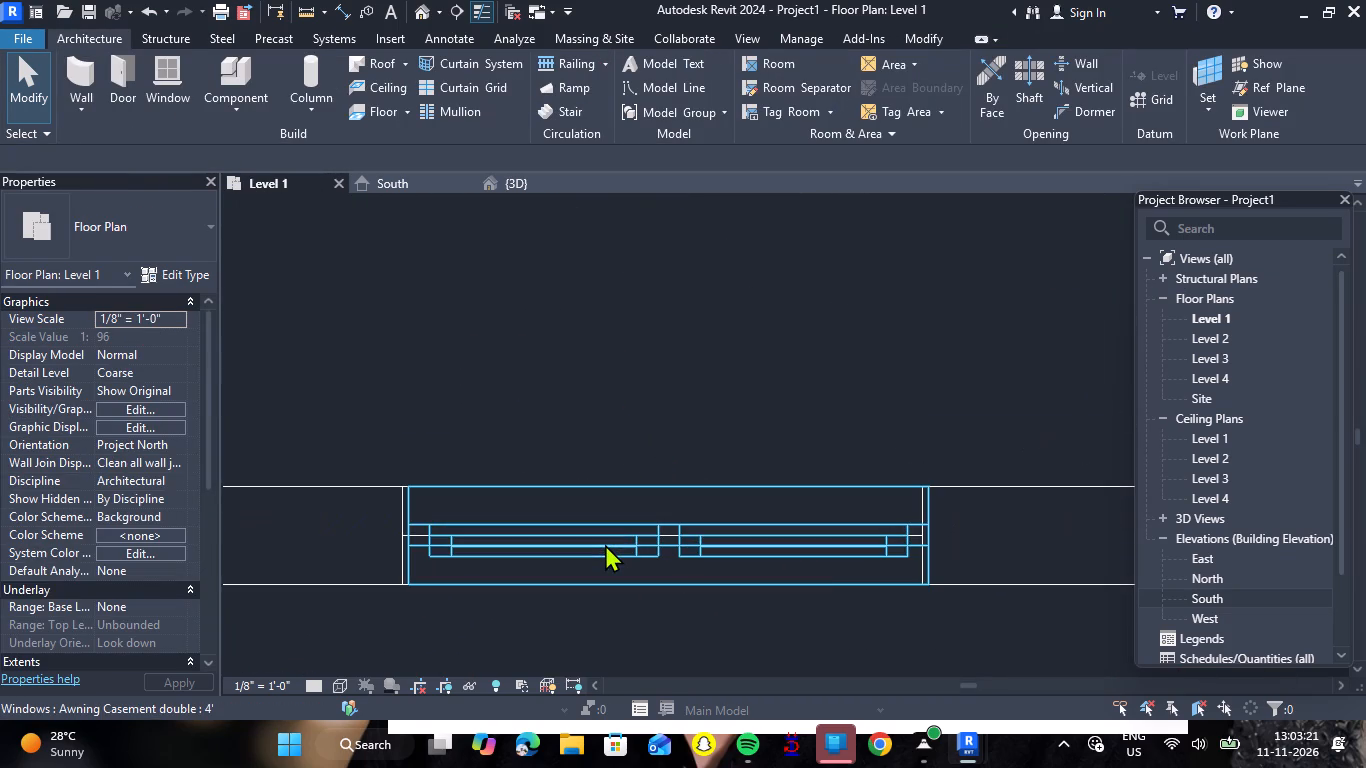
pyautogui.click(605, 544)
pyautogui.press('Left')
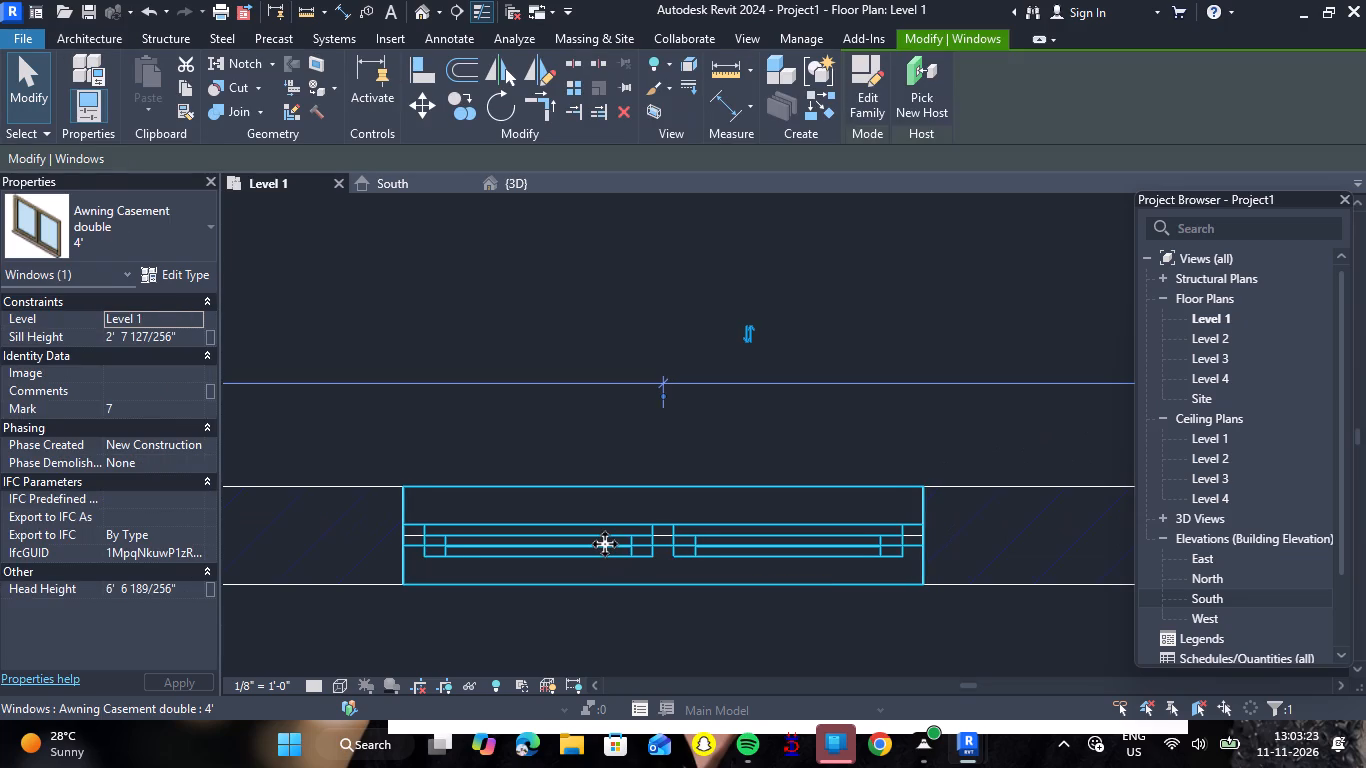
pyautogui.press('Escape')
# Nudge the western 4' window in the living room's south wall slightly east to about 8'-3" from the neighbouring window, matching the plan's opening.
pyautogui.scroll(-11, 658, 517)
pyautogui.scroll(6, 405, 528)
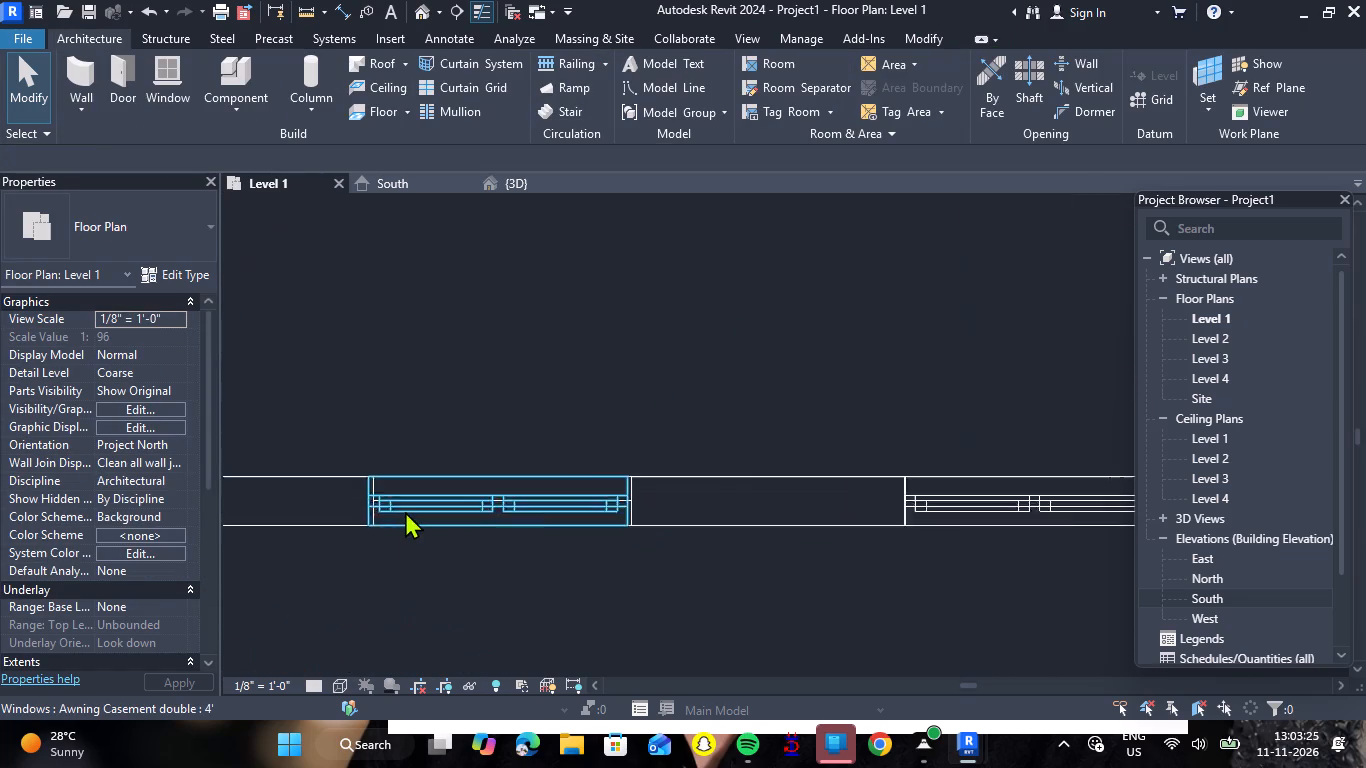
pyautogui.scroll(2, 405, 511)
pyautogui.click(452, 497)
pyautogui.press('Right')
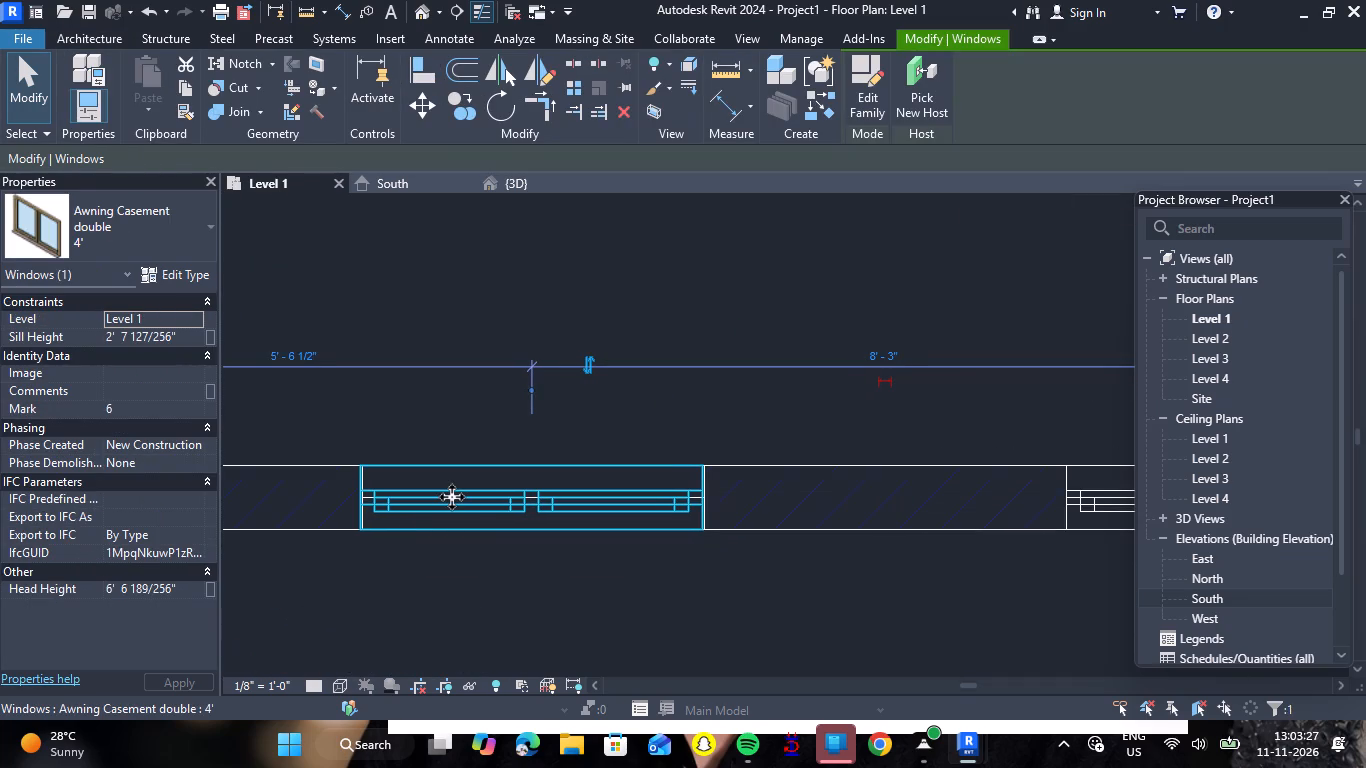
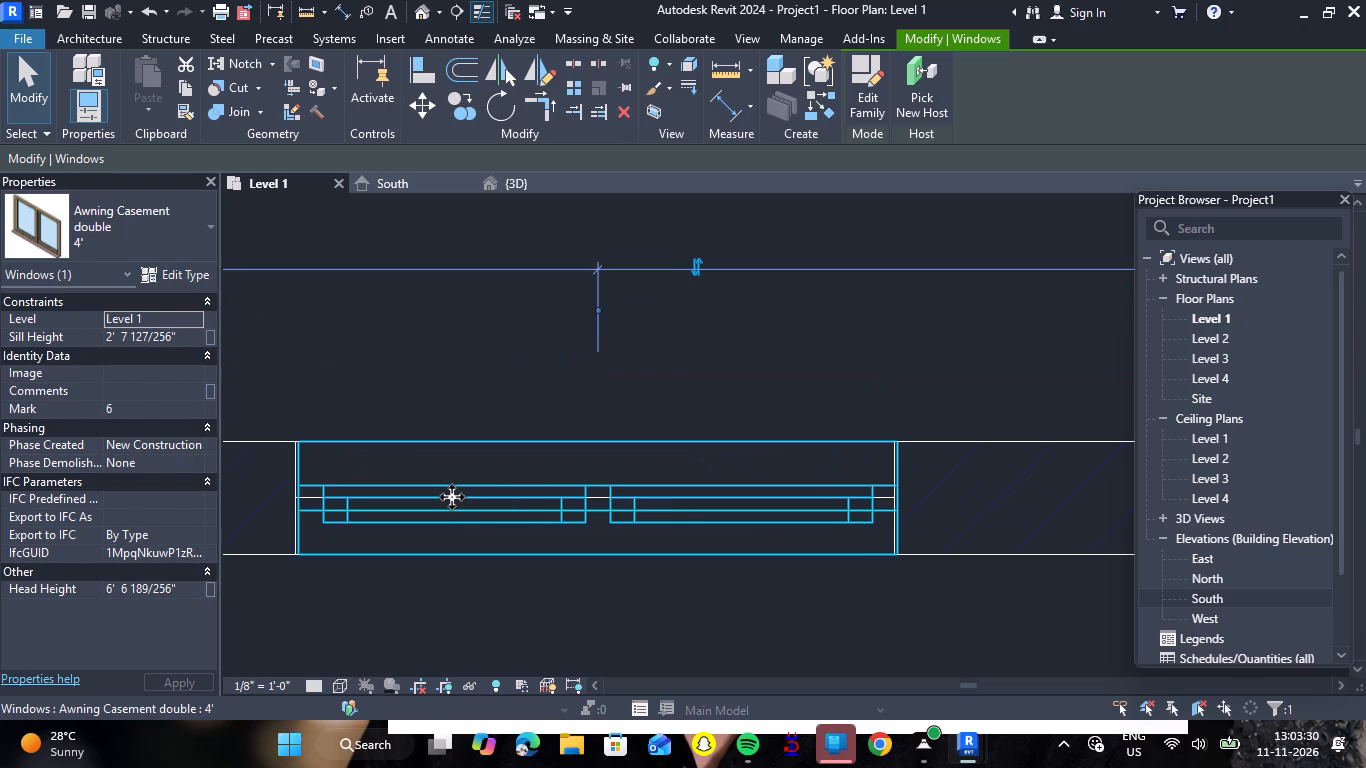
# Nudge the southern 4' window in the living room's west wall slightly south to line up with the plan's opening.
pyautogui.press('Escape')
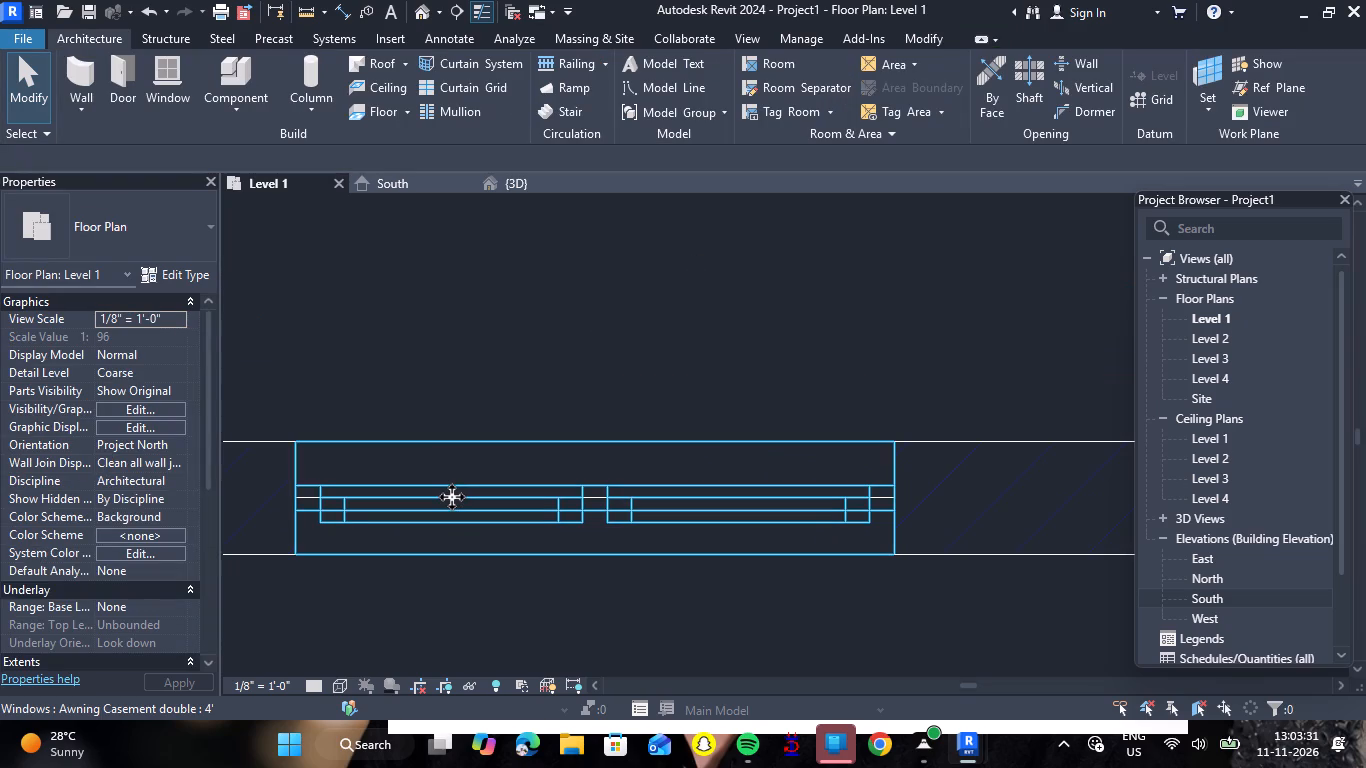
pyautogui.scroll(-12, 452, 501)
pyautogui.scroll(8, 299, 393)
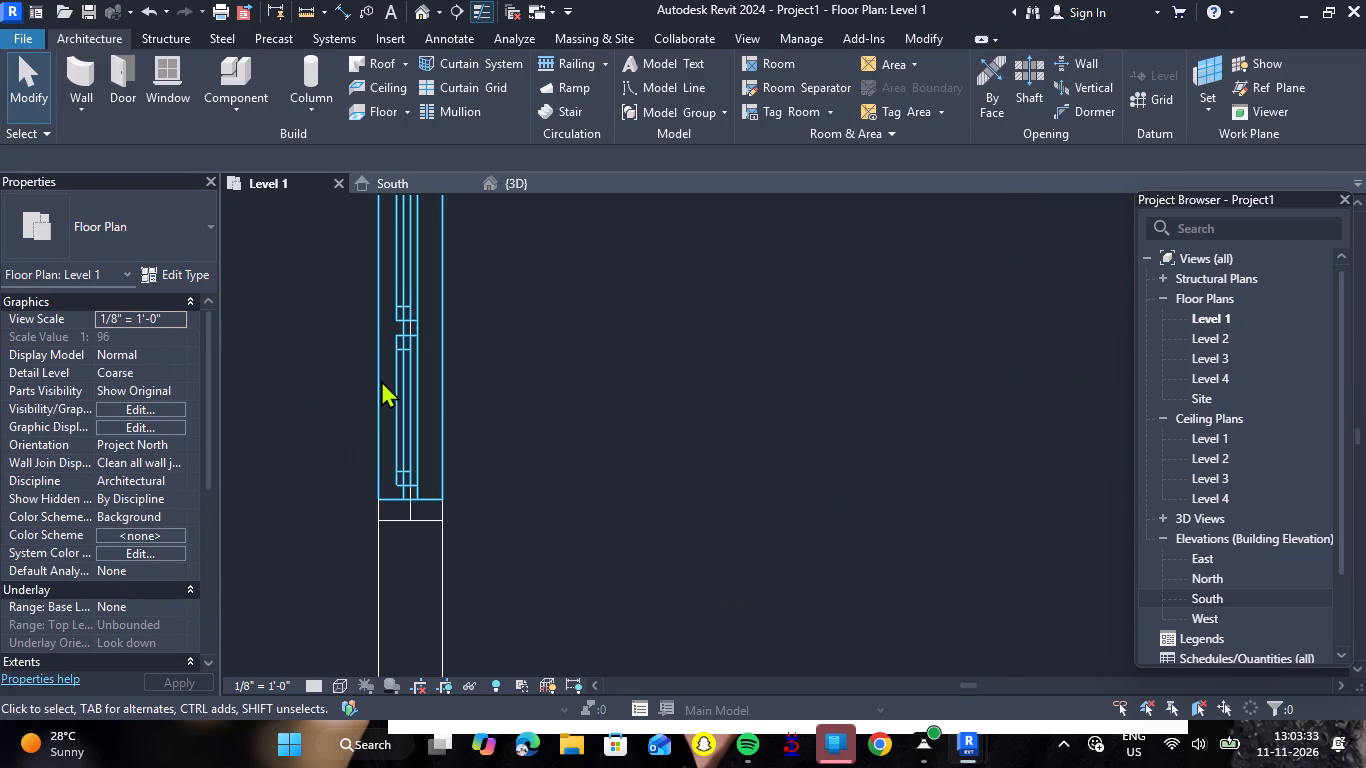
pyautogui.click(405, 387)
pyautogui.press('Down')
pyautogui.press('Down')
pyautogui.press('Down')
pyautogui.press('Down')
pyautogui.press('Down')
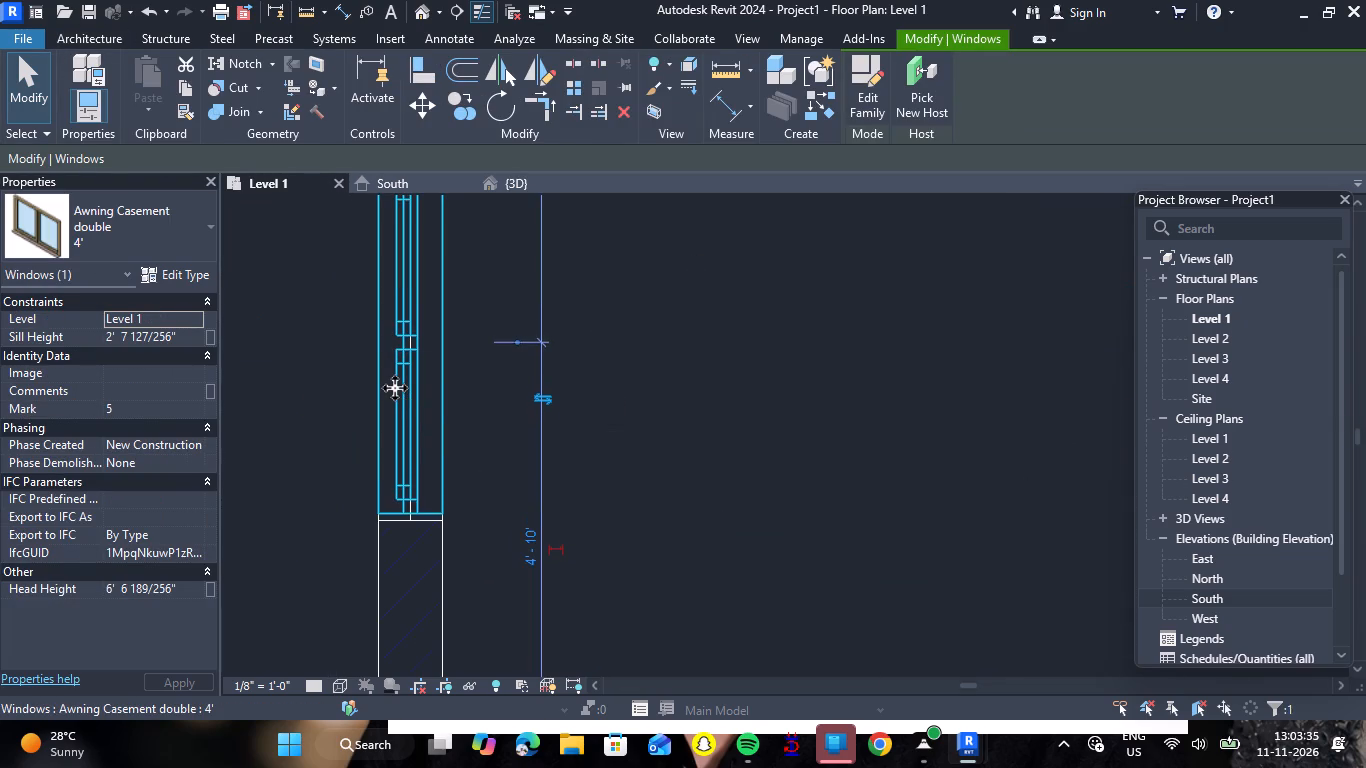
pyautogui.press('Down')
pyautogui.scroll(-12, 404, 396)
pyautogui.press('Escape')
# Nudge the northern 4' window in the living room's west wall slightly south to match the plan's opening.
pyautogui.scroll(8, 407, 256)
pyautogui.scroll(4, 489, 208)
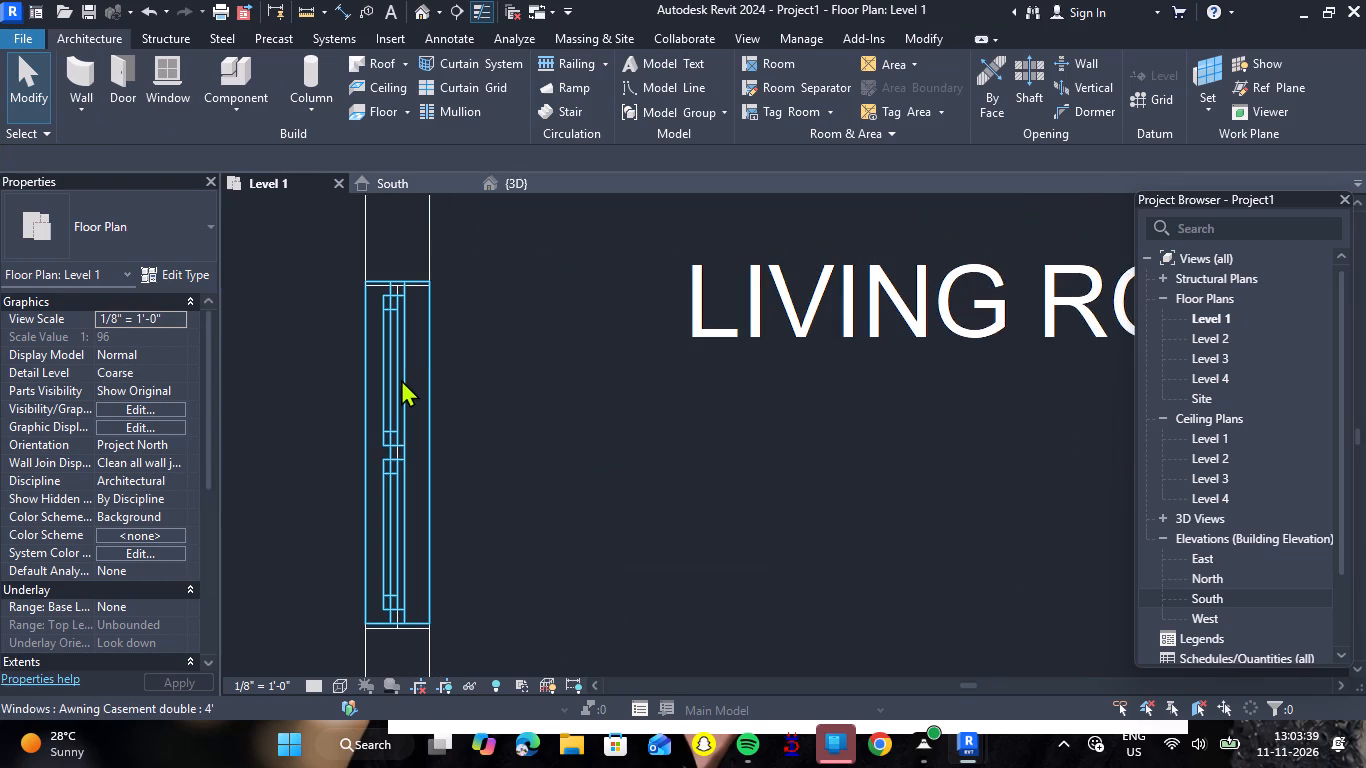
pyautogui.click(398, 383)
pyautogui.press('Down')
pyautogui.press('Down')
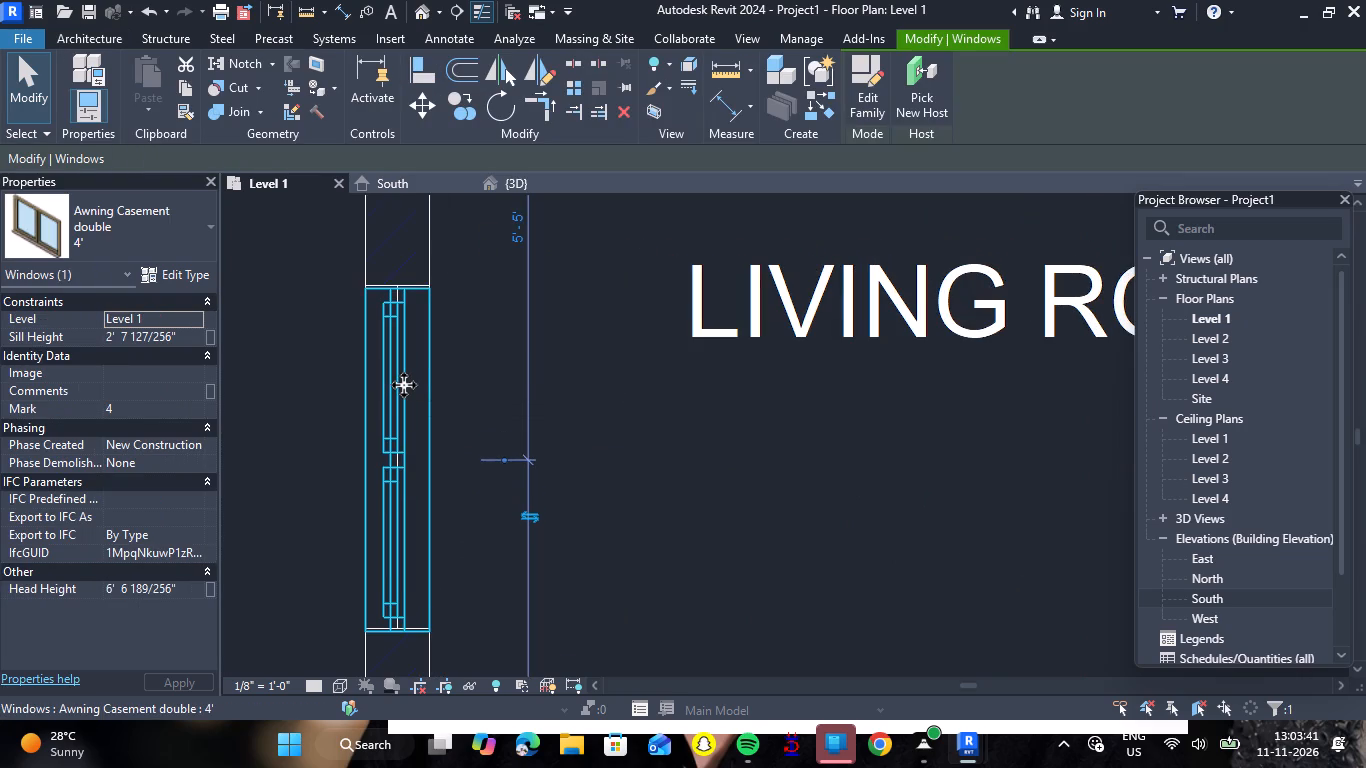
pyautogui.press('Up')
pyautogui.press('Escape')
# Examine the remaining ground-floor window positions and the main entrance area against the plan.
pyautogui.scroll(-8, 312, 493)
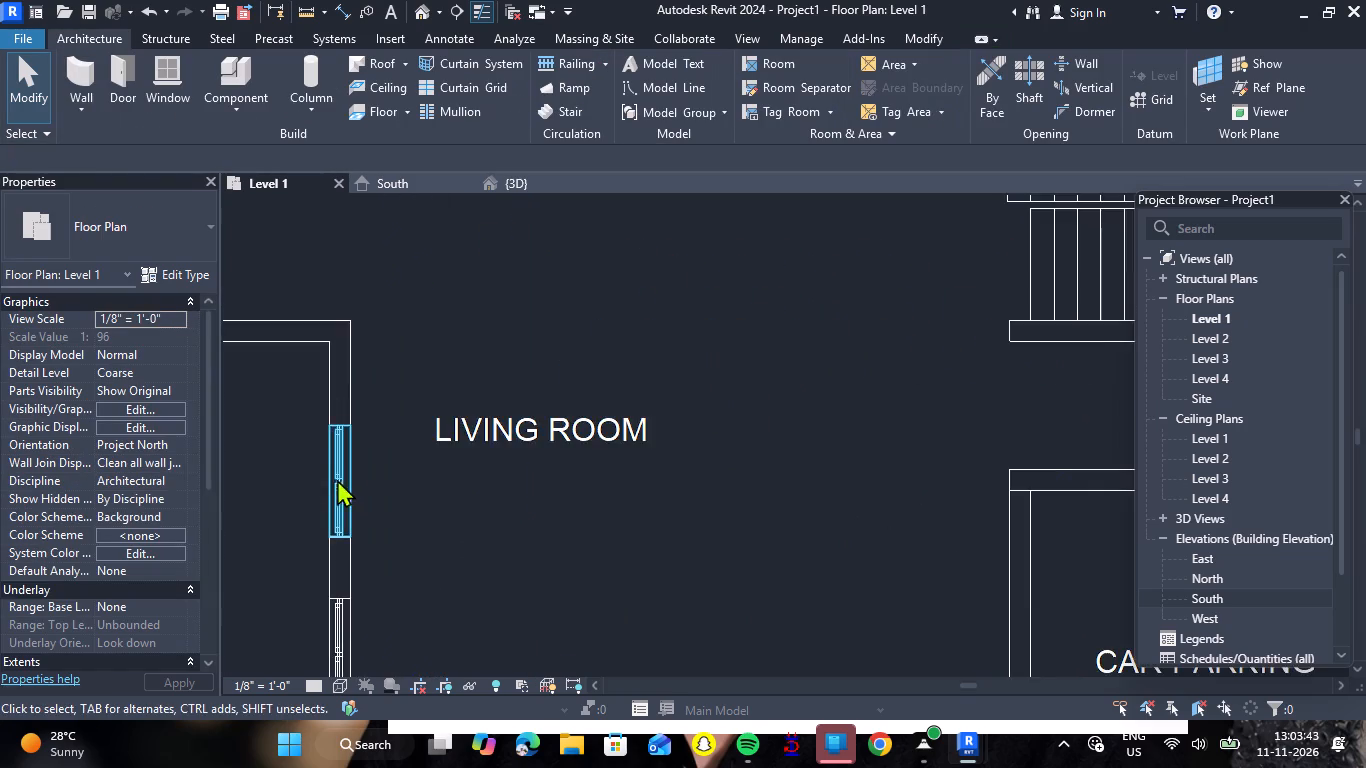
pyautogui.scroll(-7, 341, 472)
pyautogui.scroll(10, 253, 360)
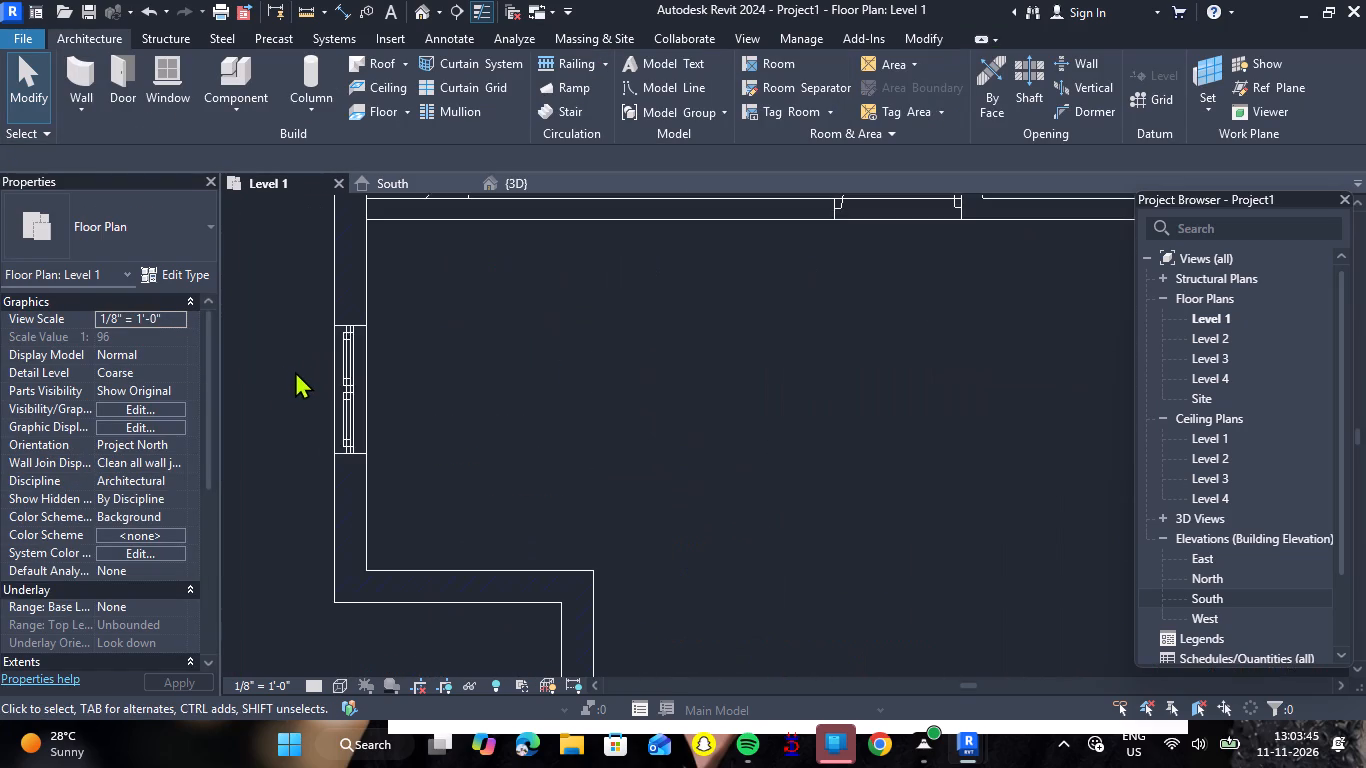
pyautogui.scroll(5, 296, 371)
pyautogui.scroll(-17, 297, 371)
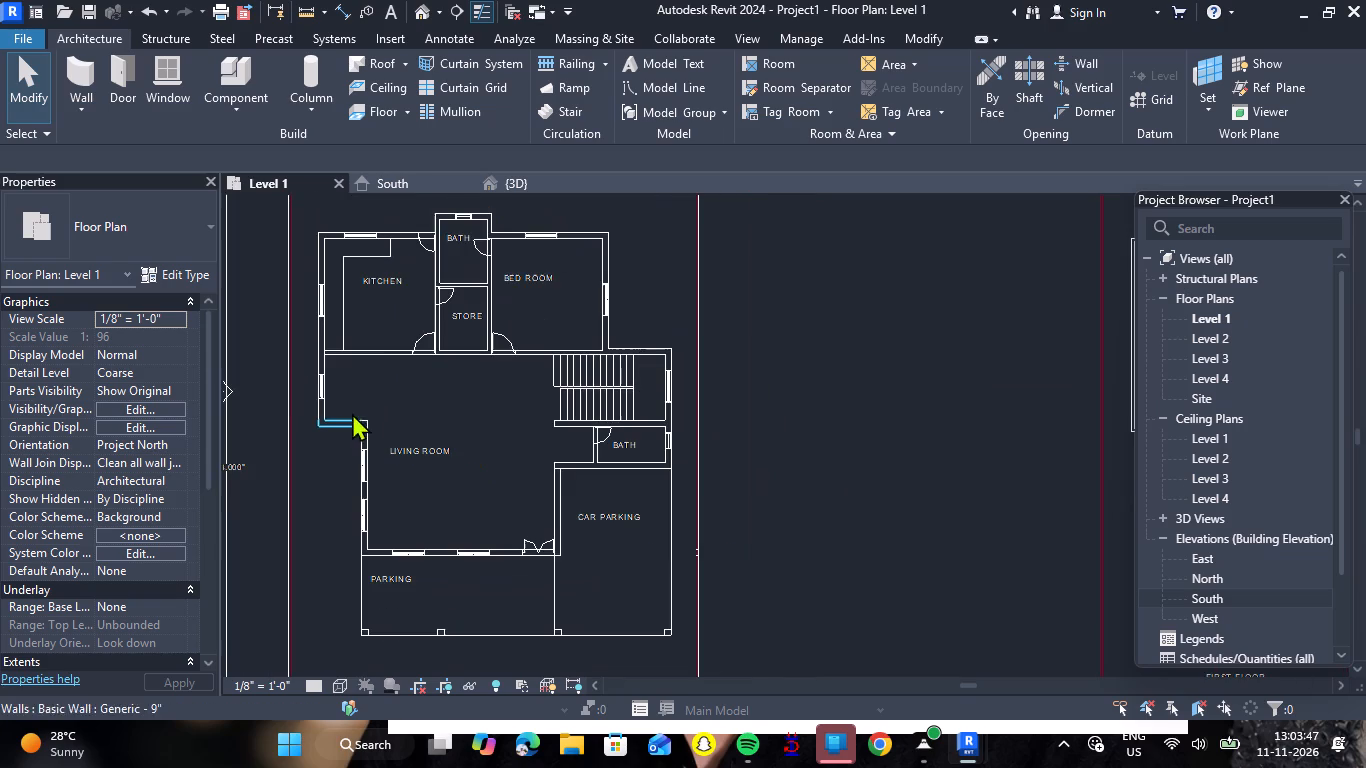
pyautogui.scroll(5, 415, 202)
pyautogui.scroll(-8, 415, 207)
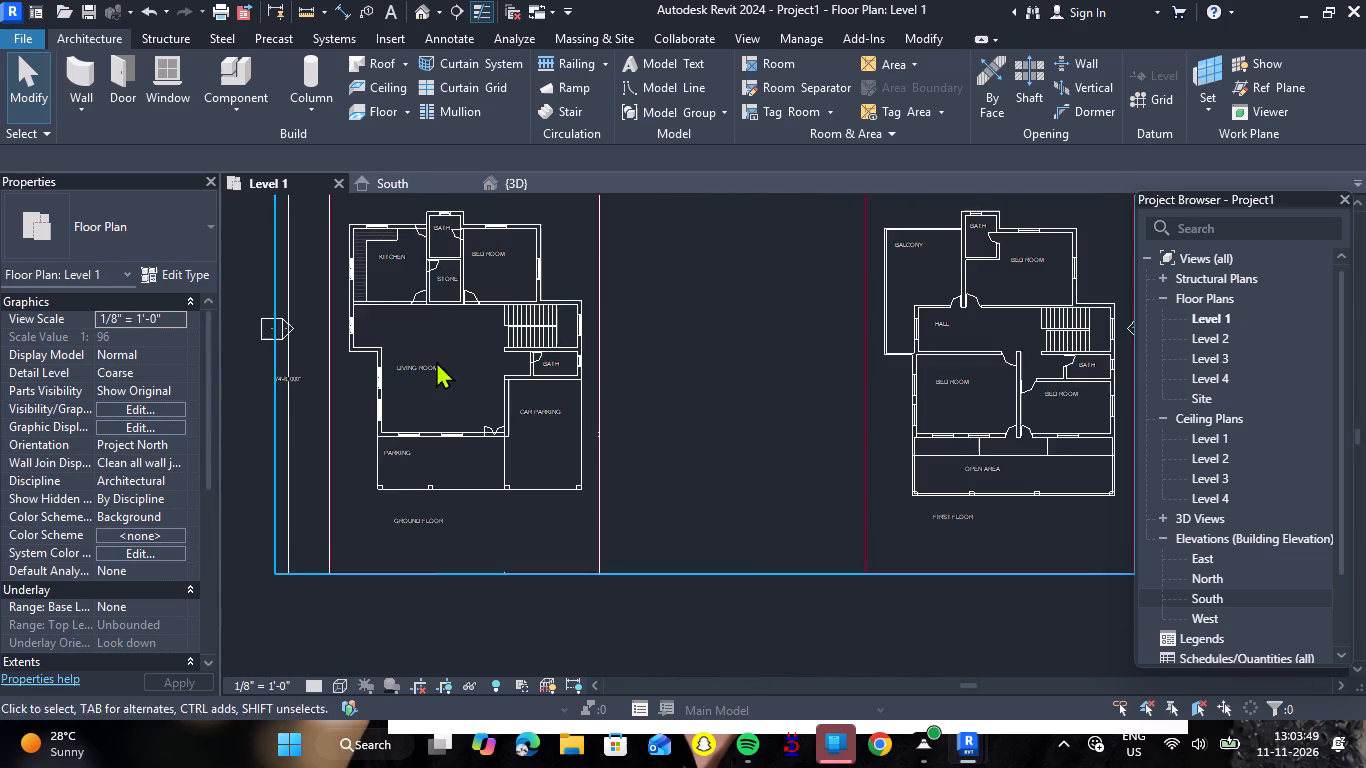
pyautogui.scroll(8, 484, 435)
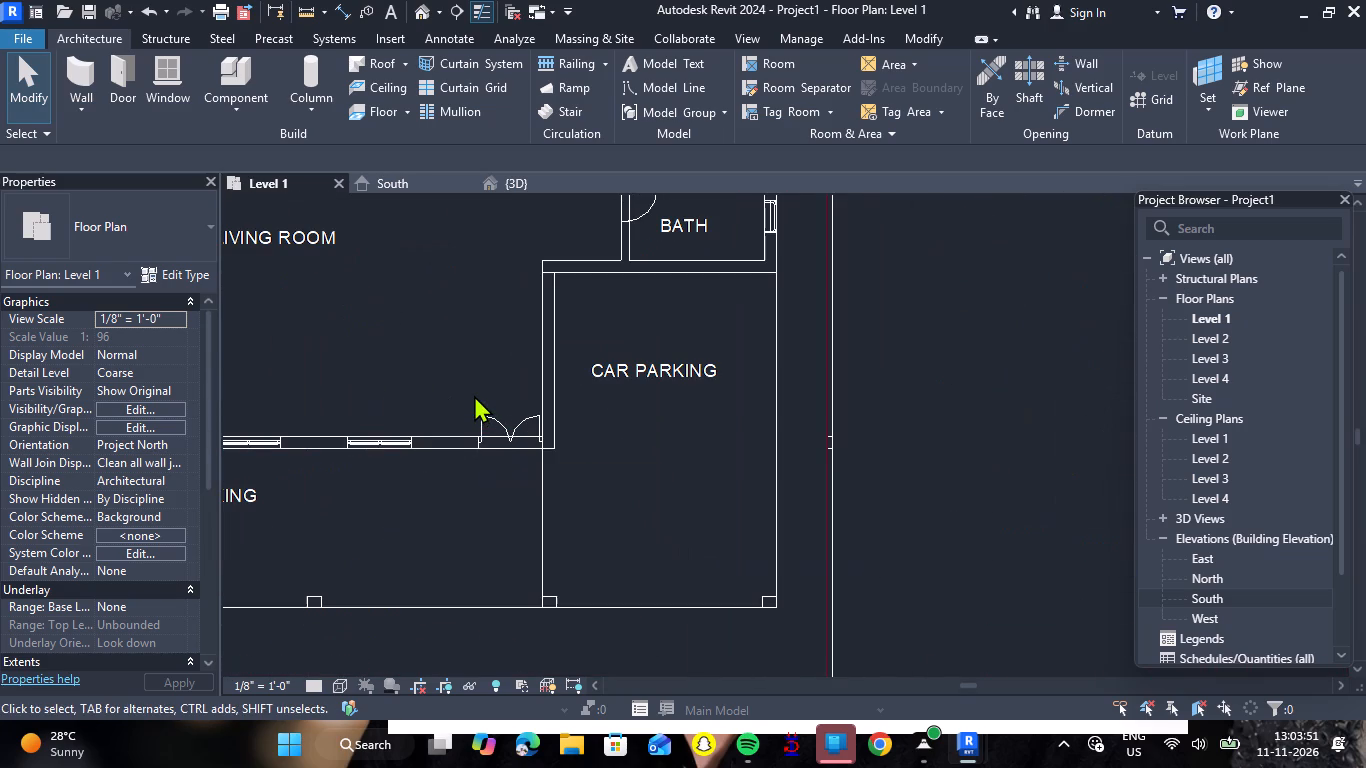
pyautogui.scroll(-1, 508, 407)
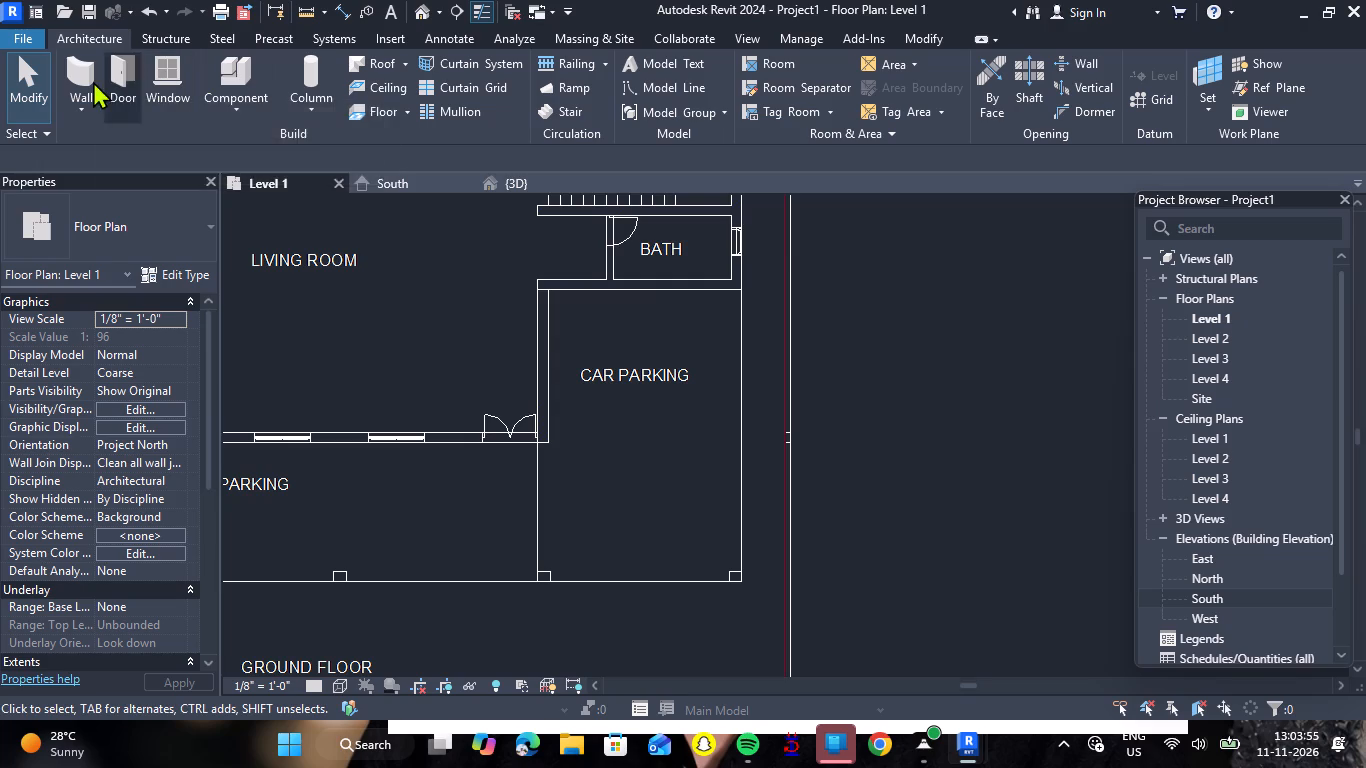
# Load the ExtSgl w Side Panel door family for door placement.
pyautogui.click(134, 84)
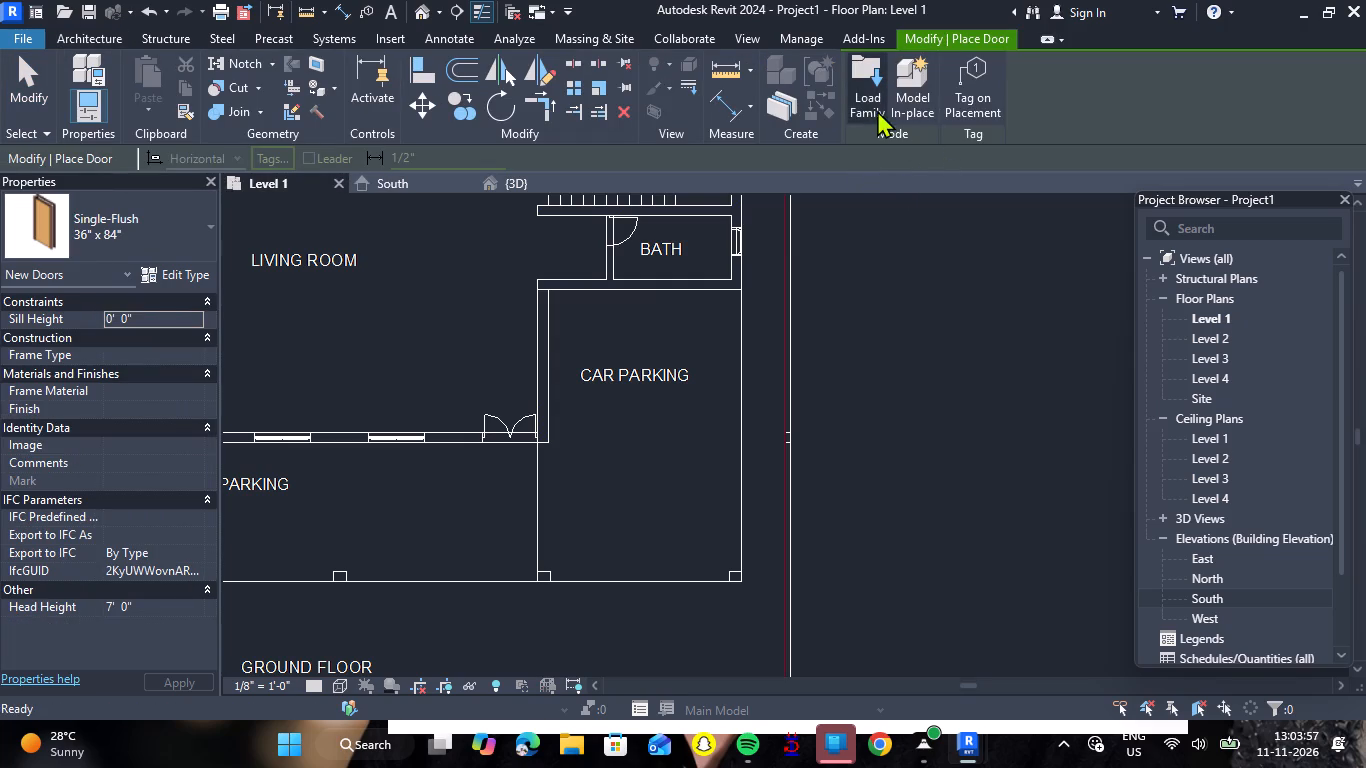
pyautogui.click(871, 96)
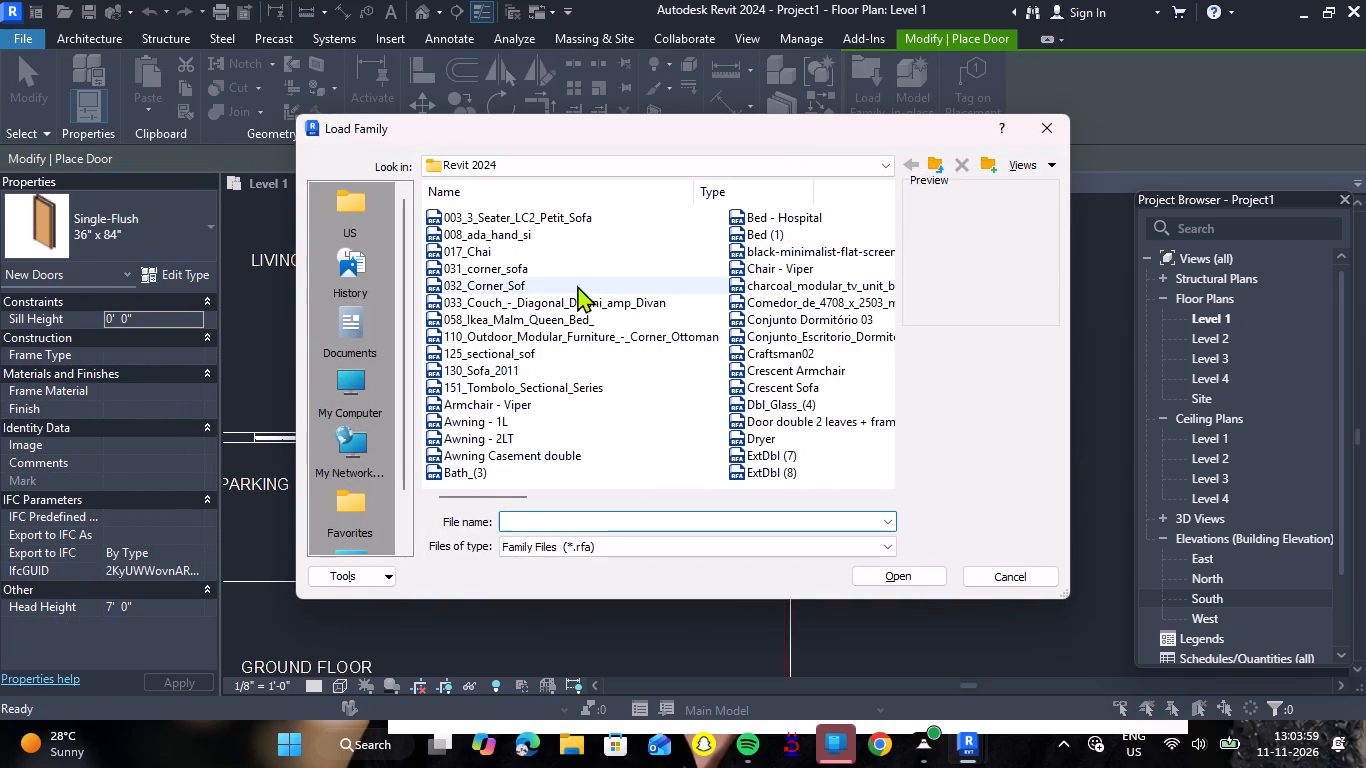
pyautogui.scroll(-2, 552, 302)
pyautogui.scroll(2, 557, 300)
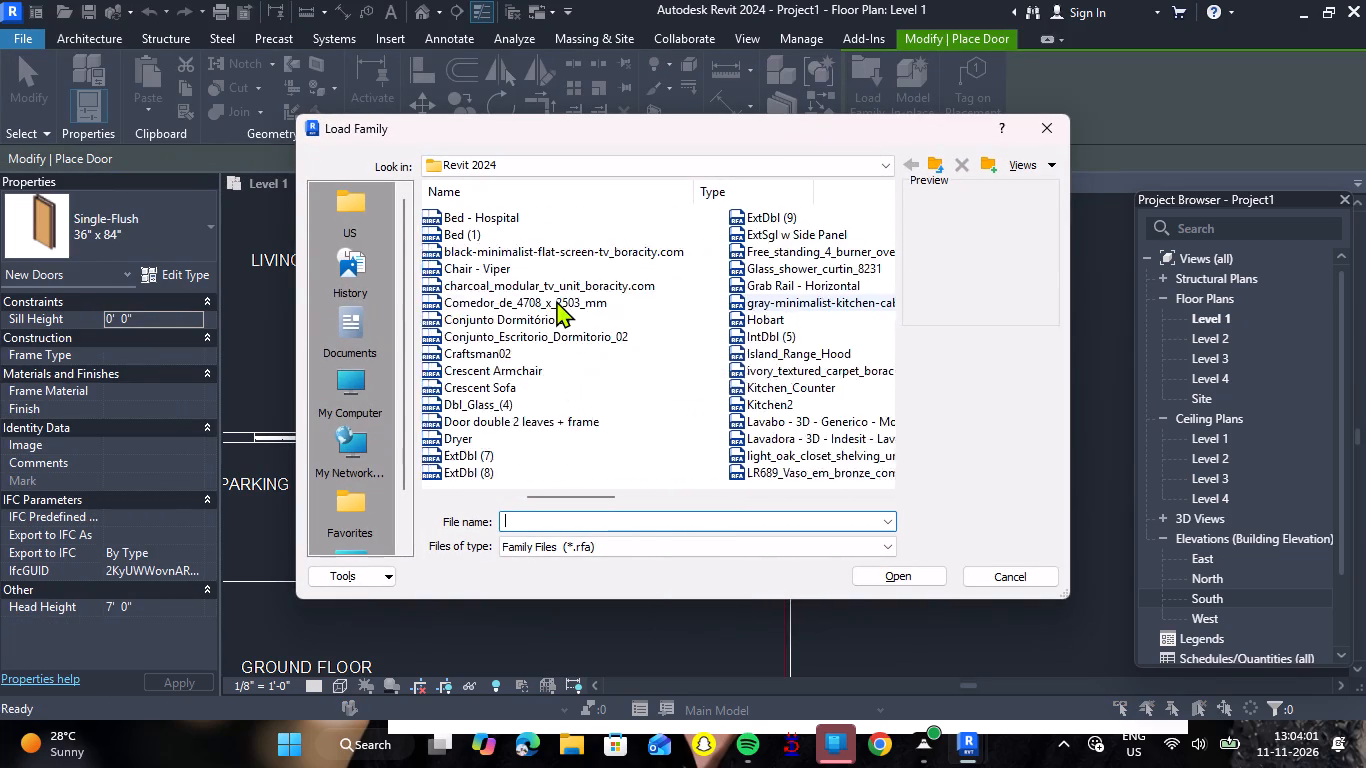
pyautogui.scroll(1, 556, 300)
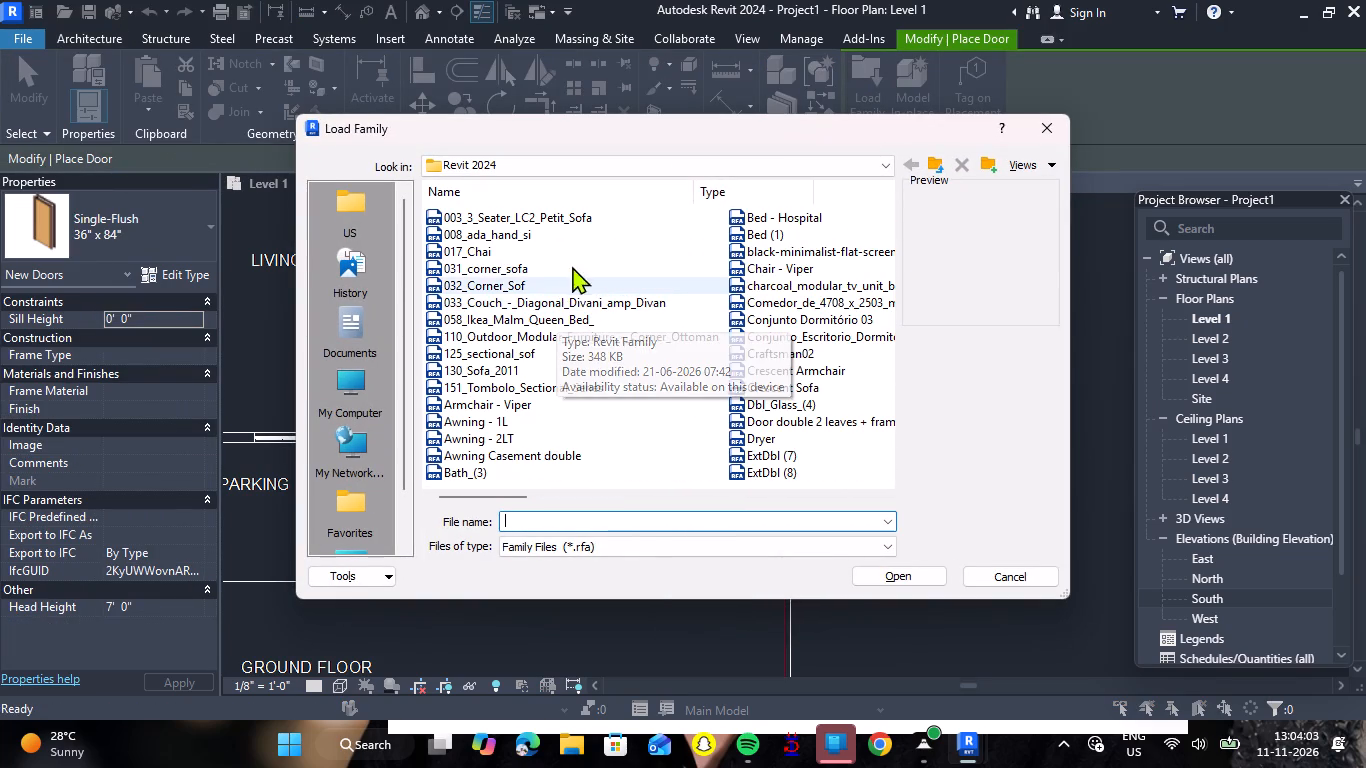
pyautogui.scroll(-2, 572, 219)
pyautogui.click(569, 216)
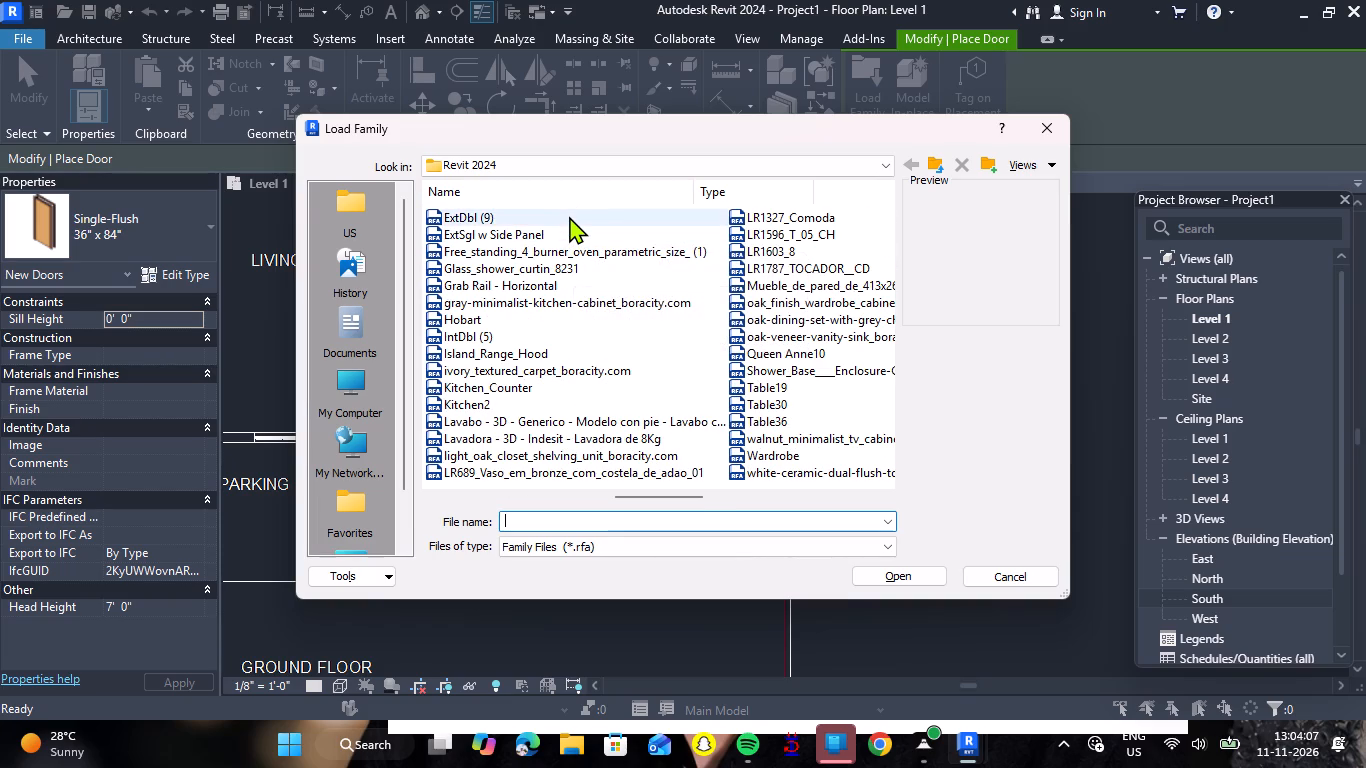
pyautogui.press('Down')
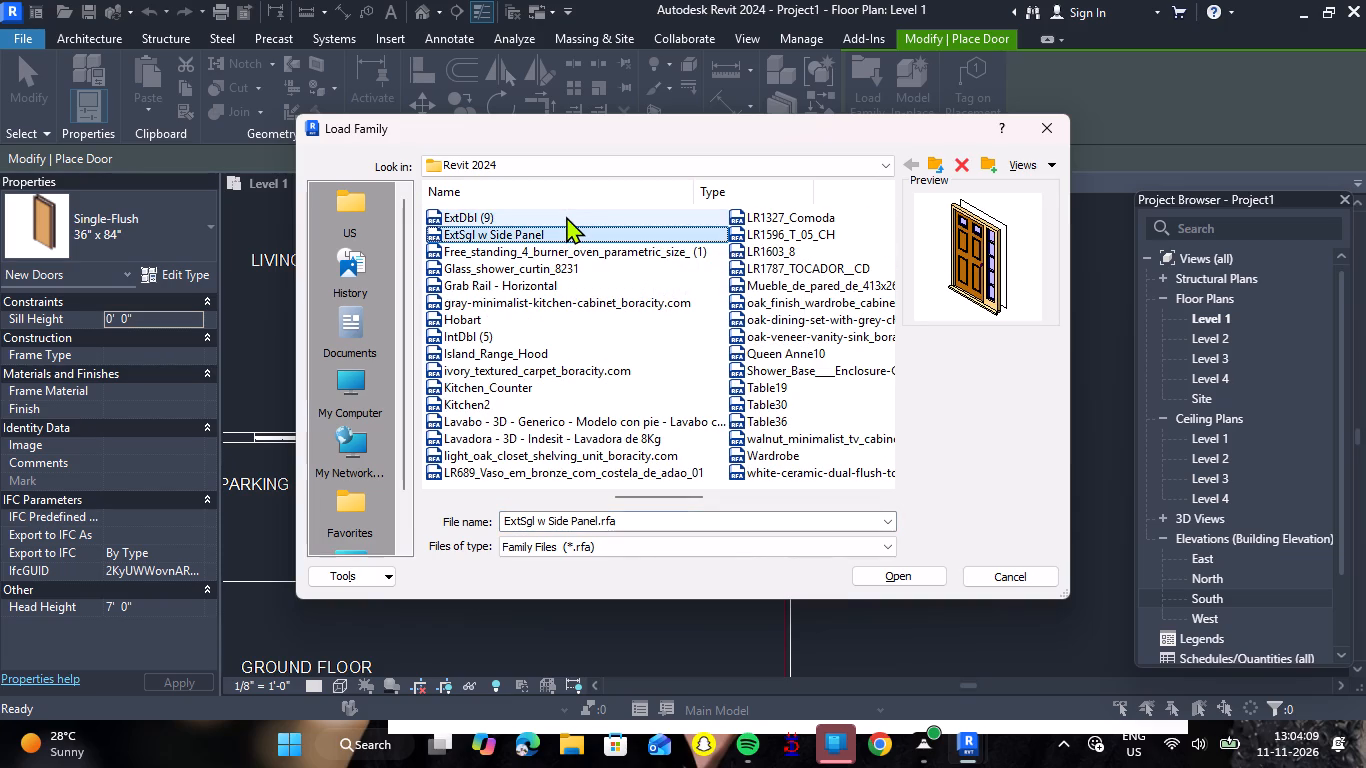
pyautogui.doubleClick(575, 232)
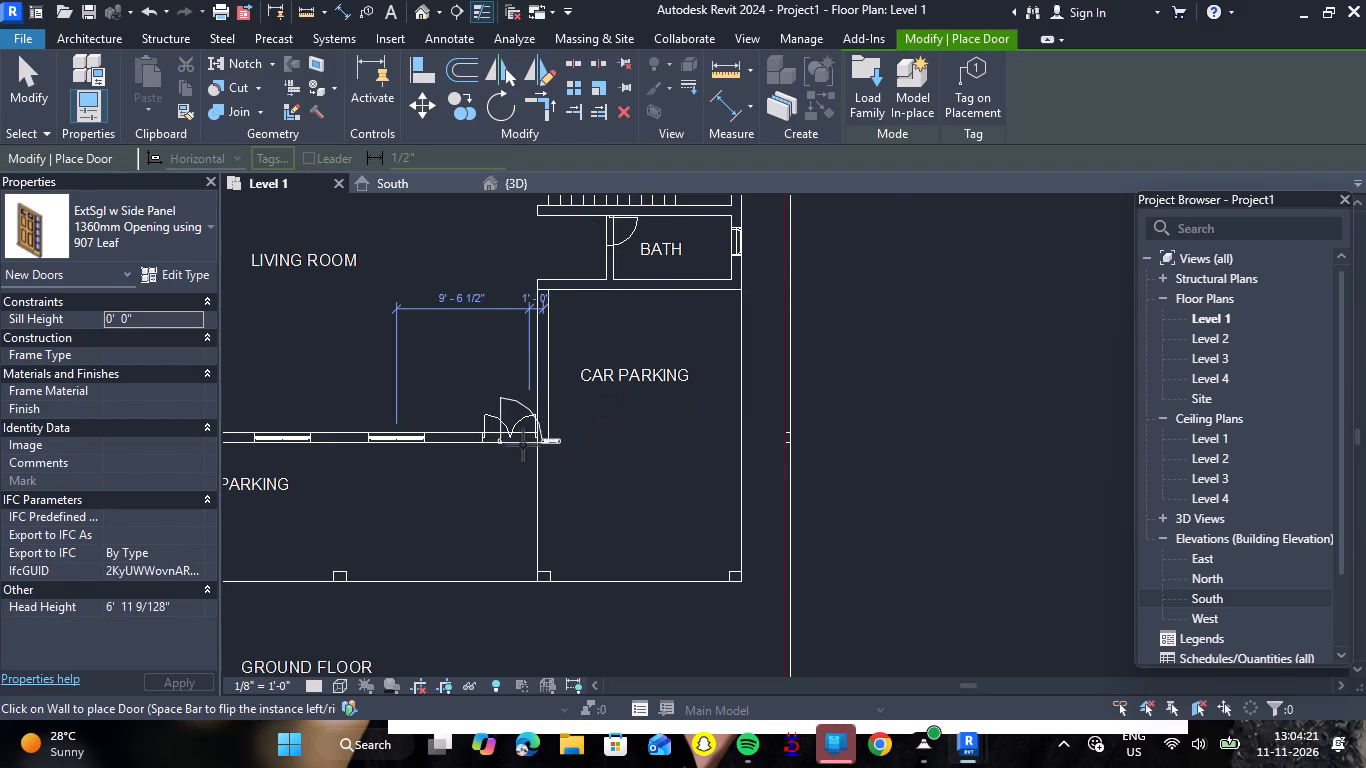
# Measure the width of the plan's double-door opening at the east end of the living room's south wall.
pyautogui.scroll(9, 510, 447)
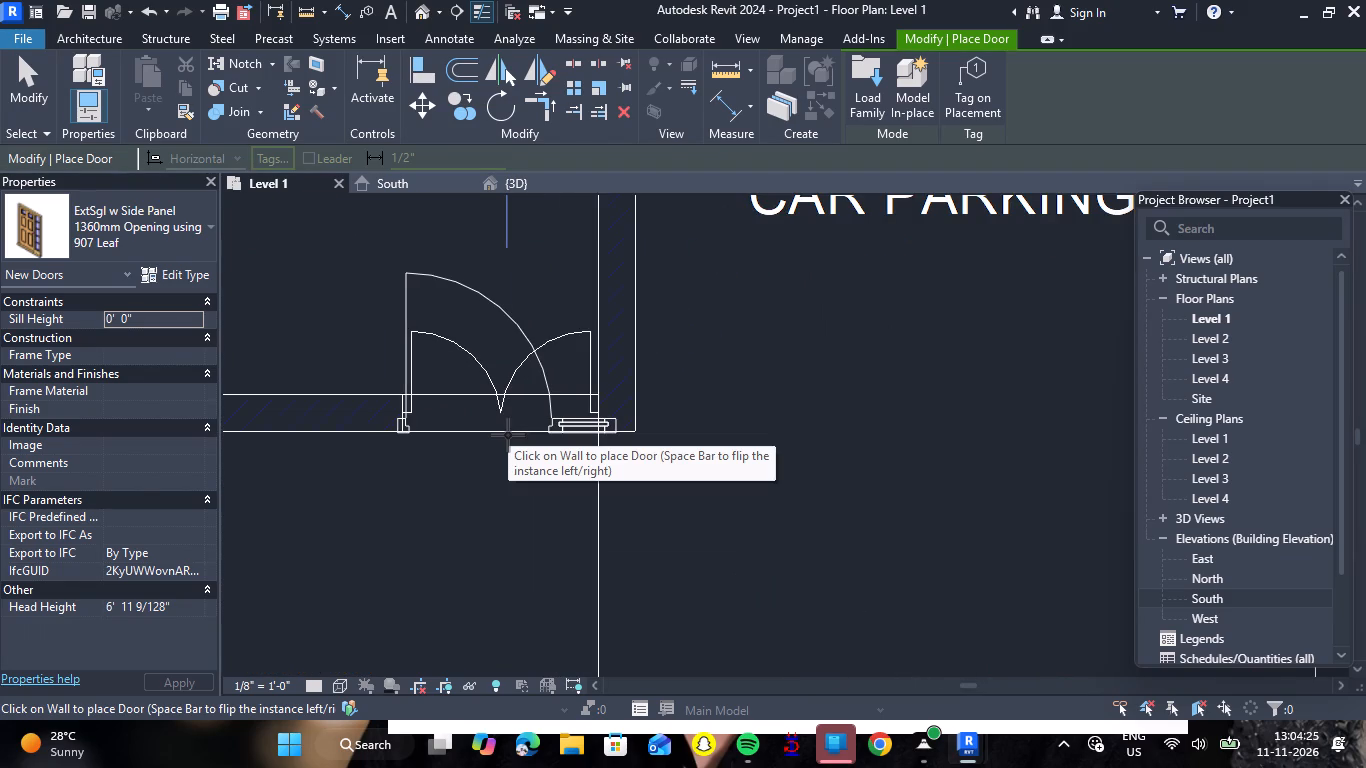
pyautogui.click(198, 274)
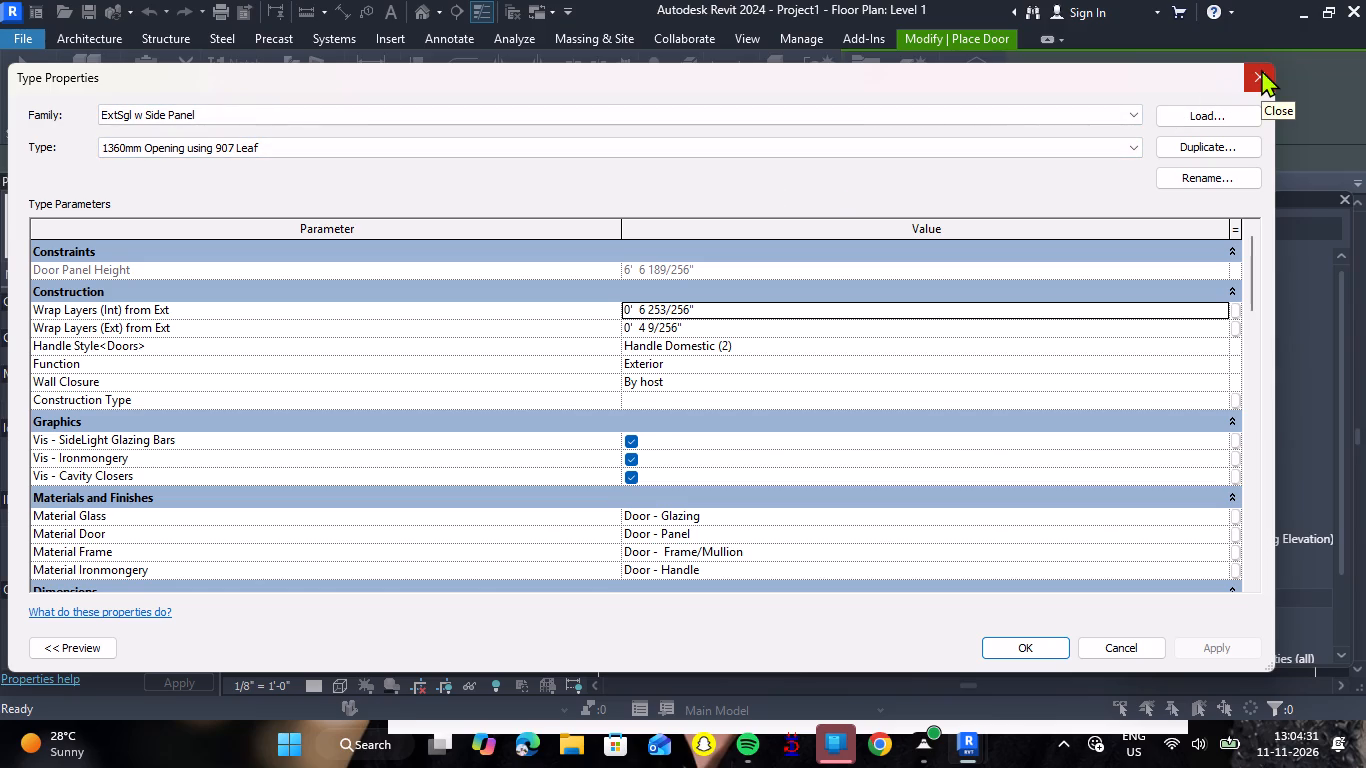
pyautogui.click(1261, 69)
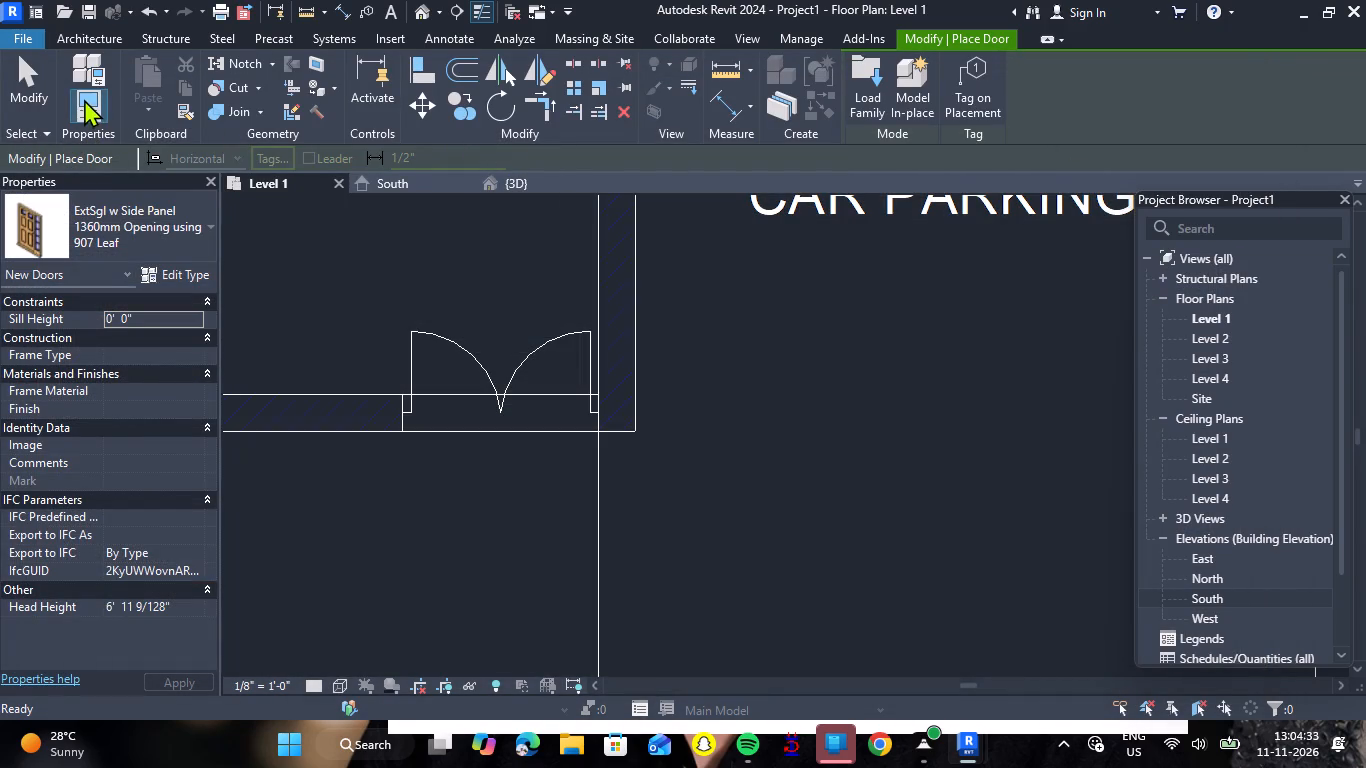
pyautogui.click(312, 12)
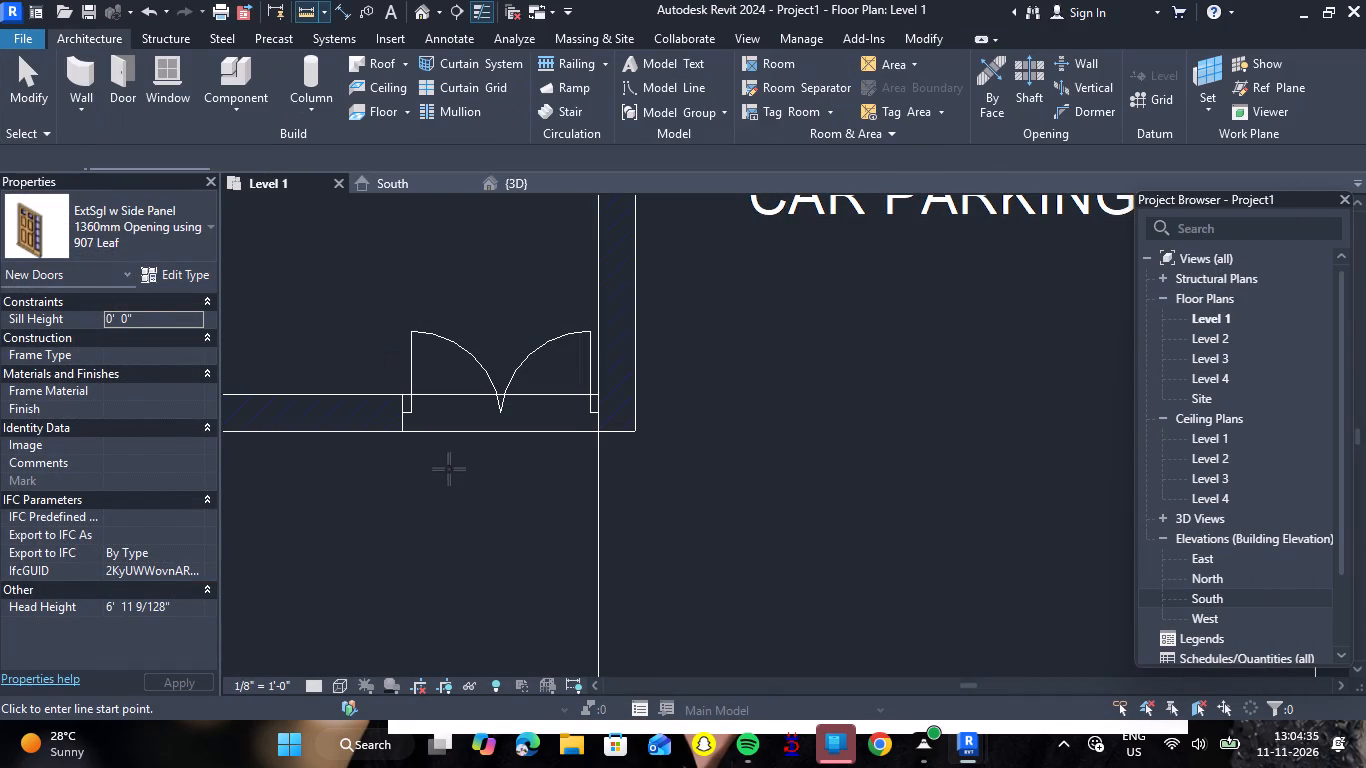
pyautogui.click(404, 432)
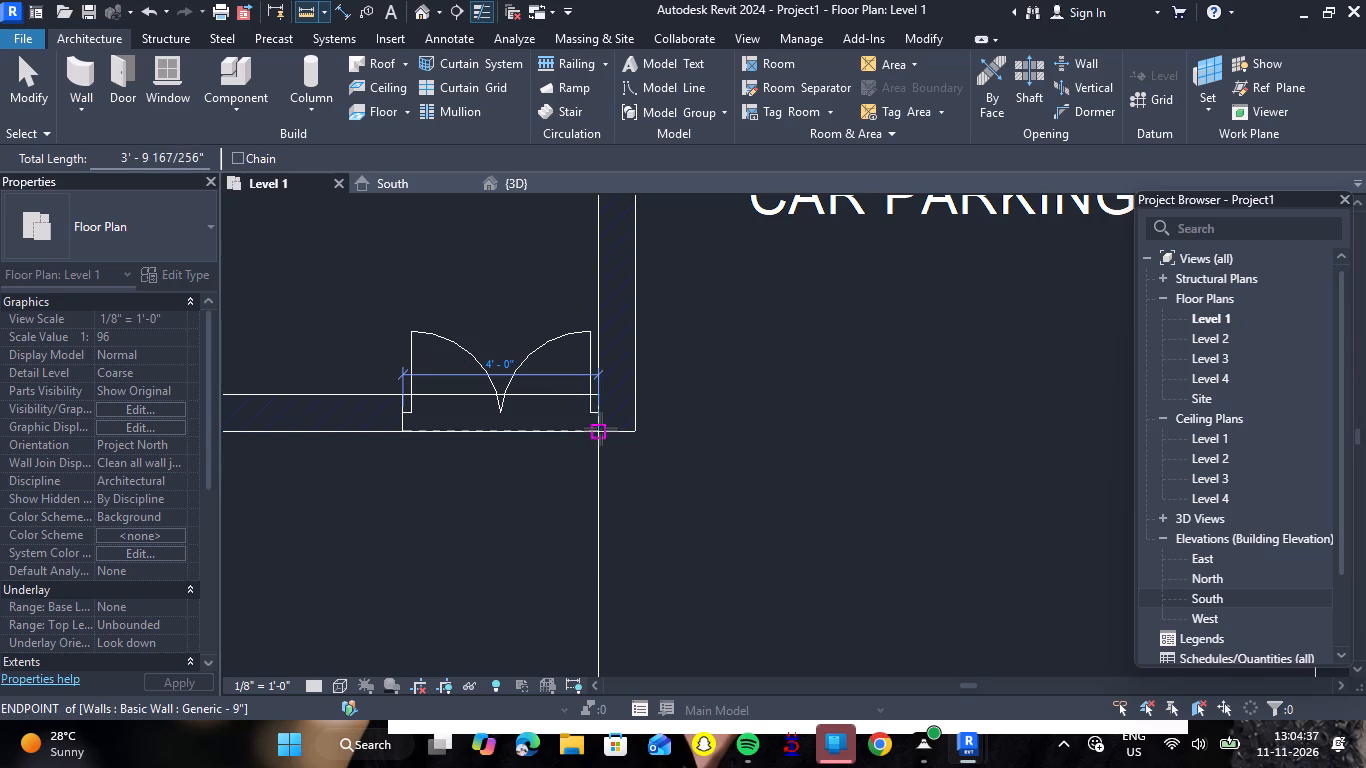
pyautogui.press('Escape')
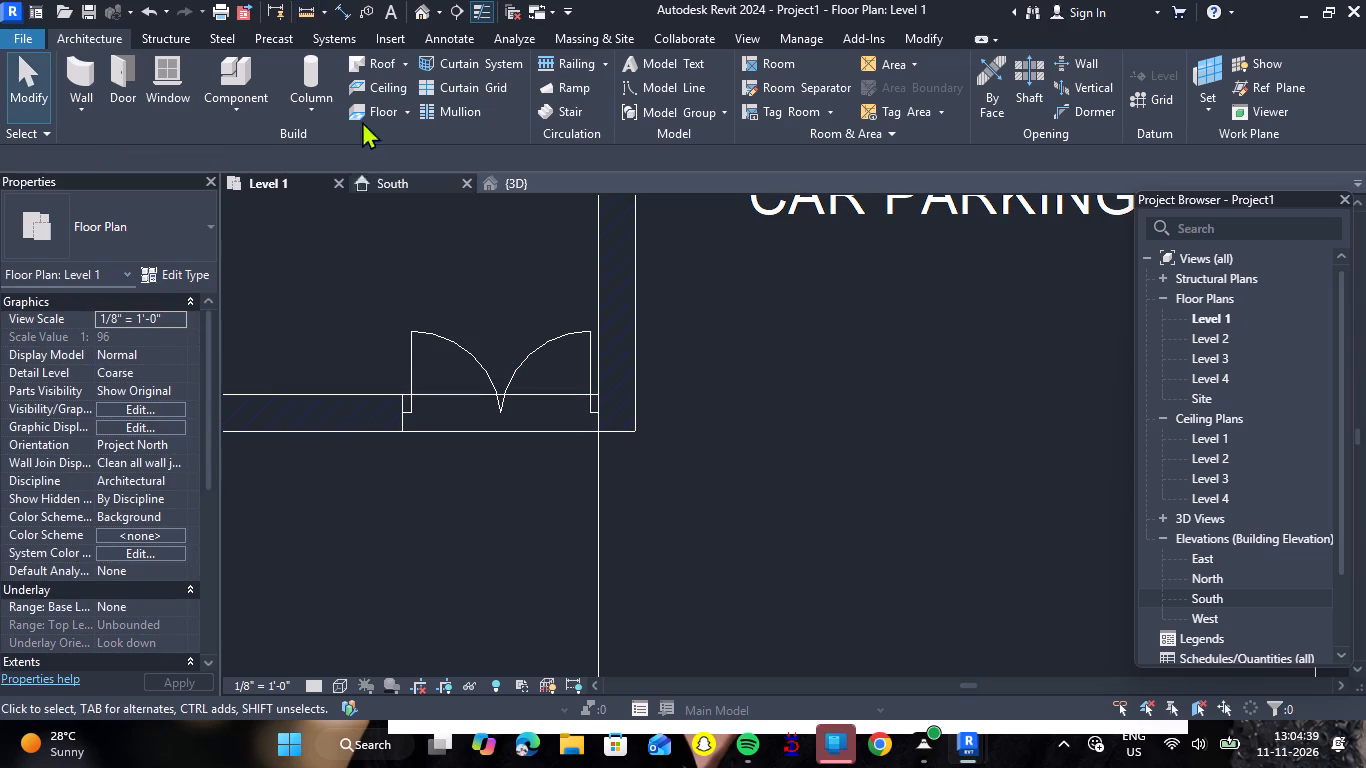
# Duplicate the ExtSgl w Side Panel door's 1360mm Opening type under the name 4'.
pyautogui.click(176, 80)
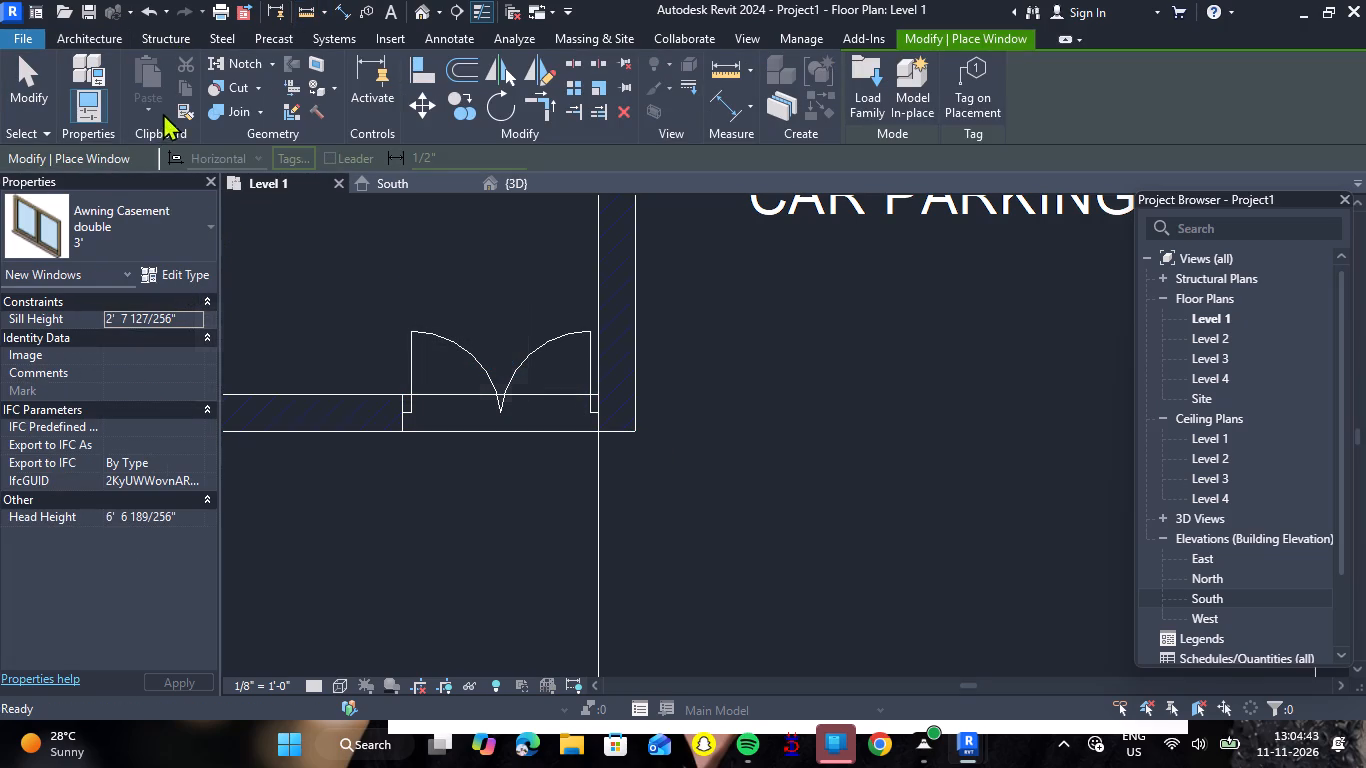
pyautogui.click(98, 37)
pyautogui.click(106, 65)
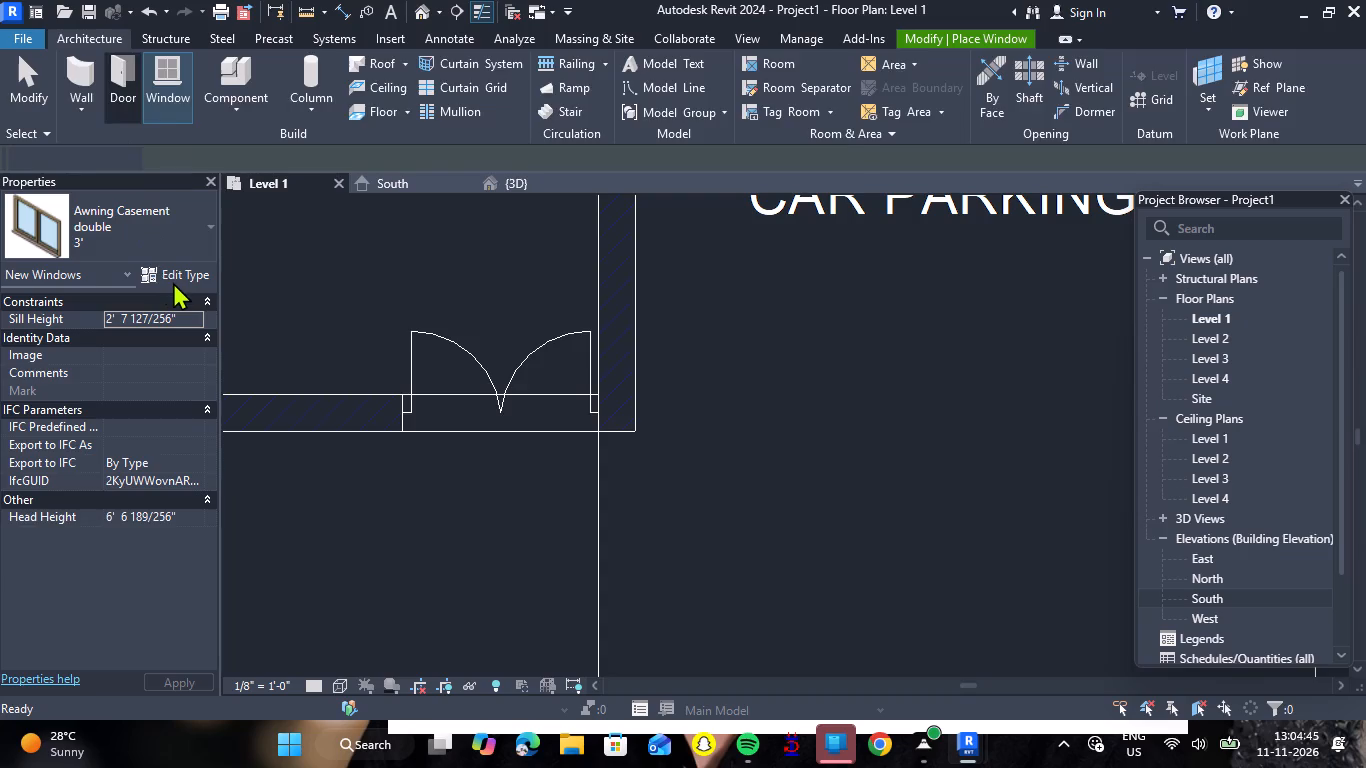
pyautogui.click(183, 271)
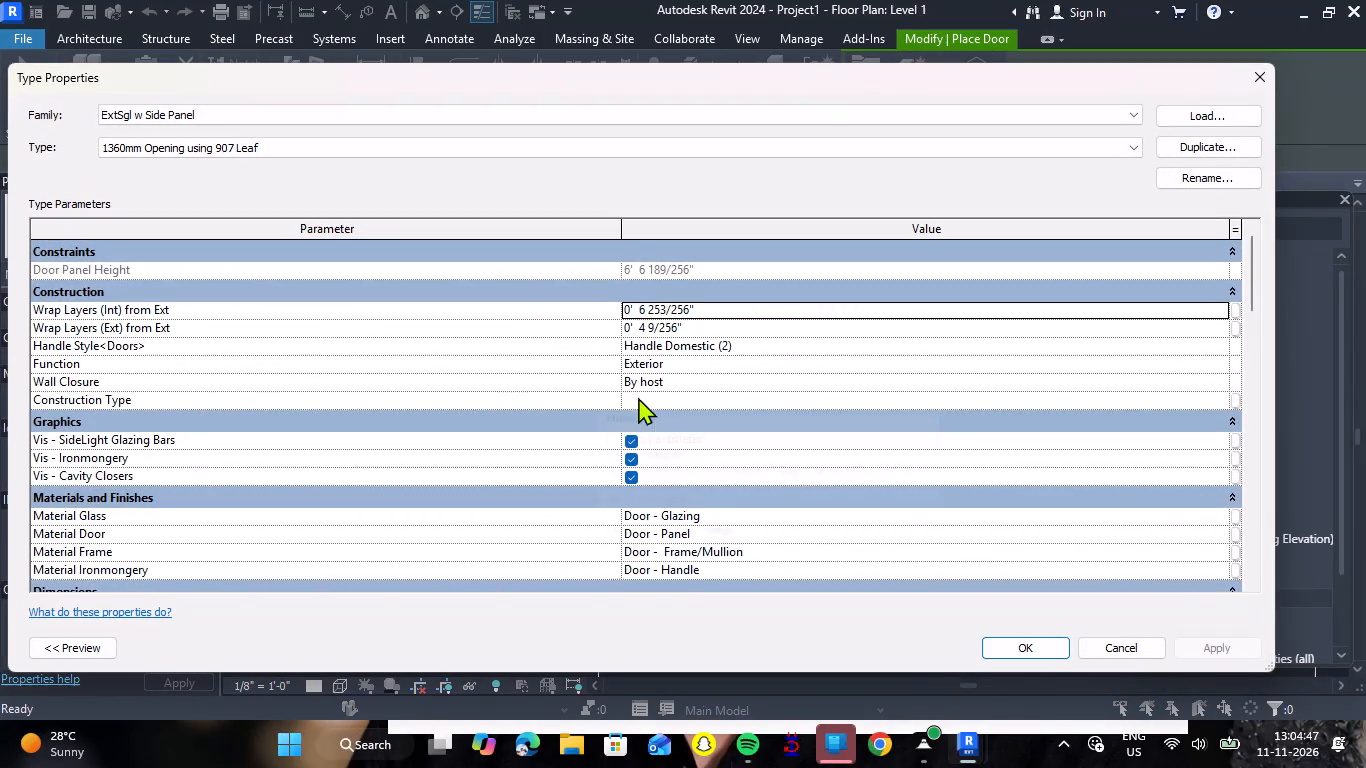
pyautogui.scroll(-5, 664, 418)
pyautogui.scroll(6, 678, 410)
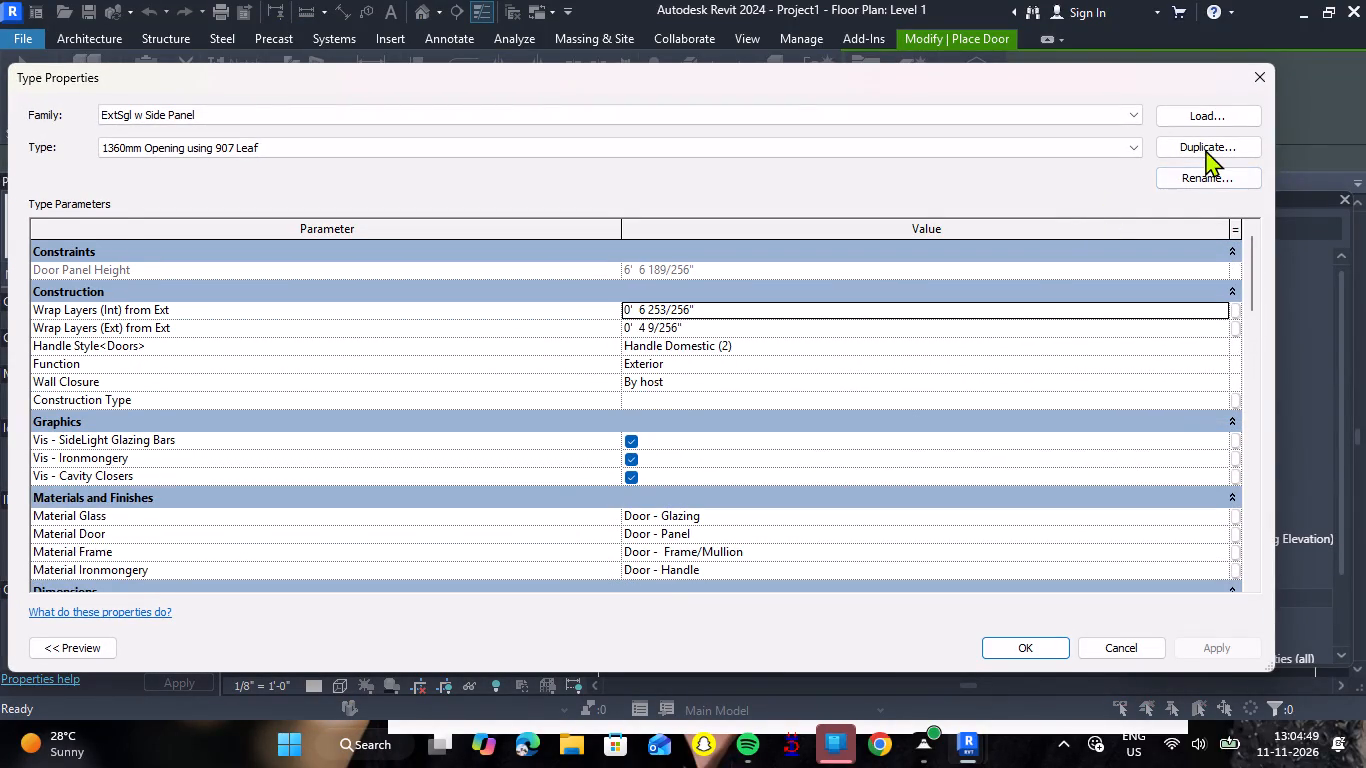
pyautogui.click(1205, 146)
pyautogui.scroll(1, 820, 217)
pyautogui.write("4'")
pyautogui.press('Return')
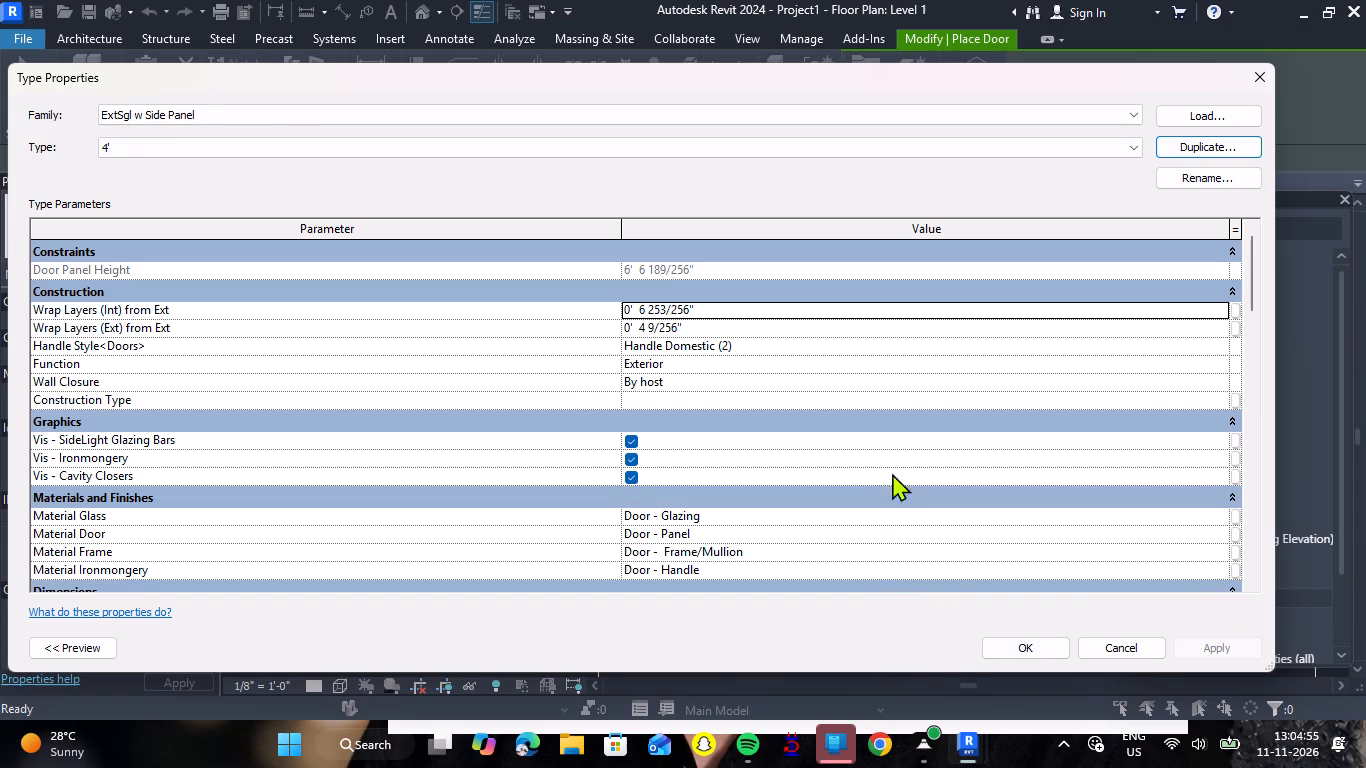
# Set the Width of the ExtSgl w Side Panel door's 4' type to 4'.
pyautogui.scroll(-2, 785, 466)
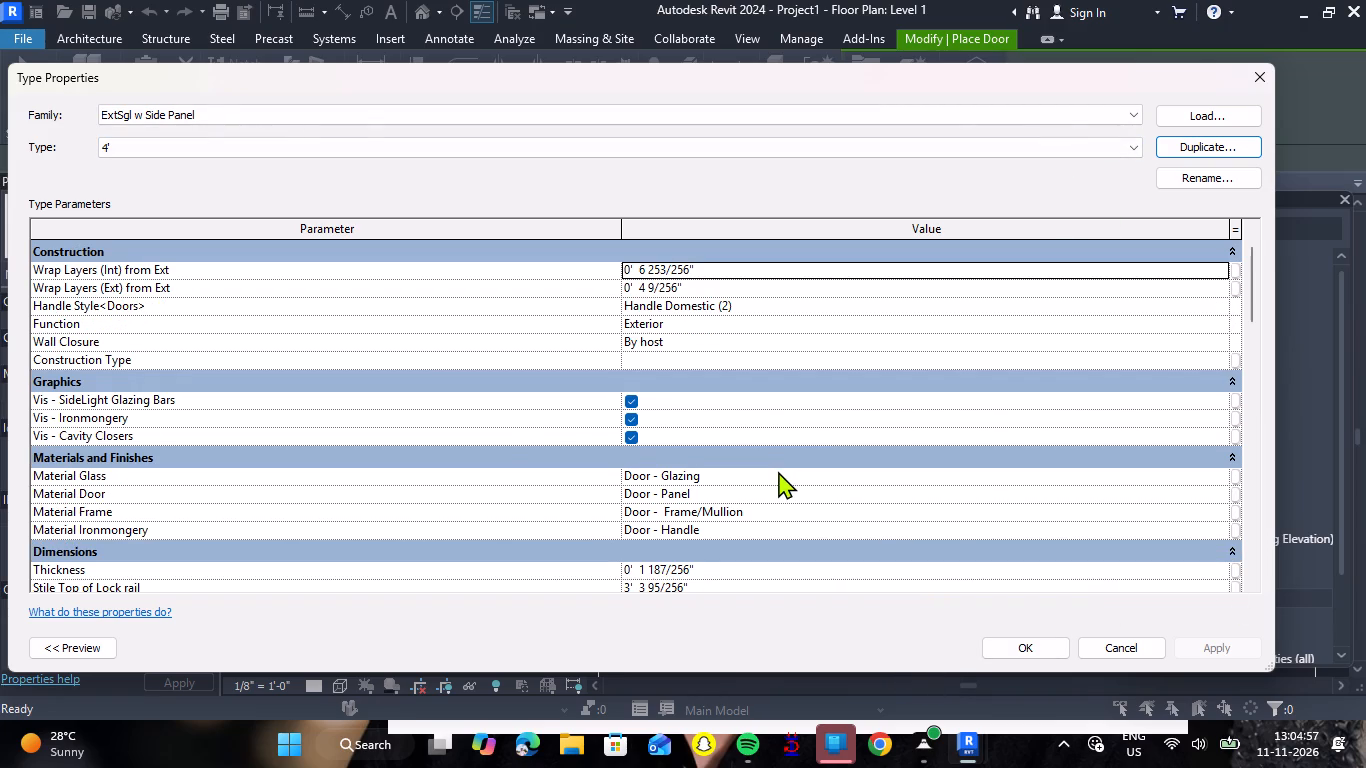
pyautogui.scroll(-3, 771, 462)
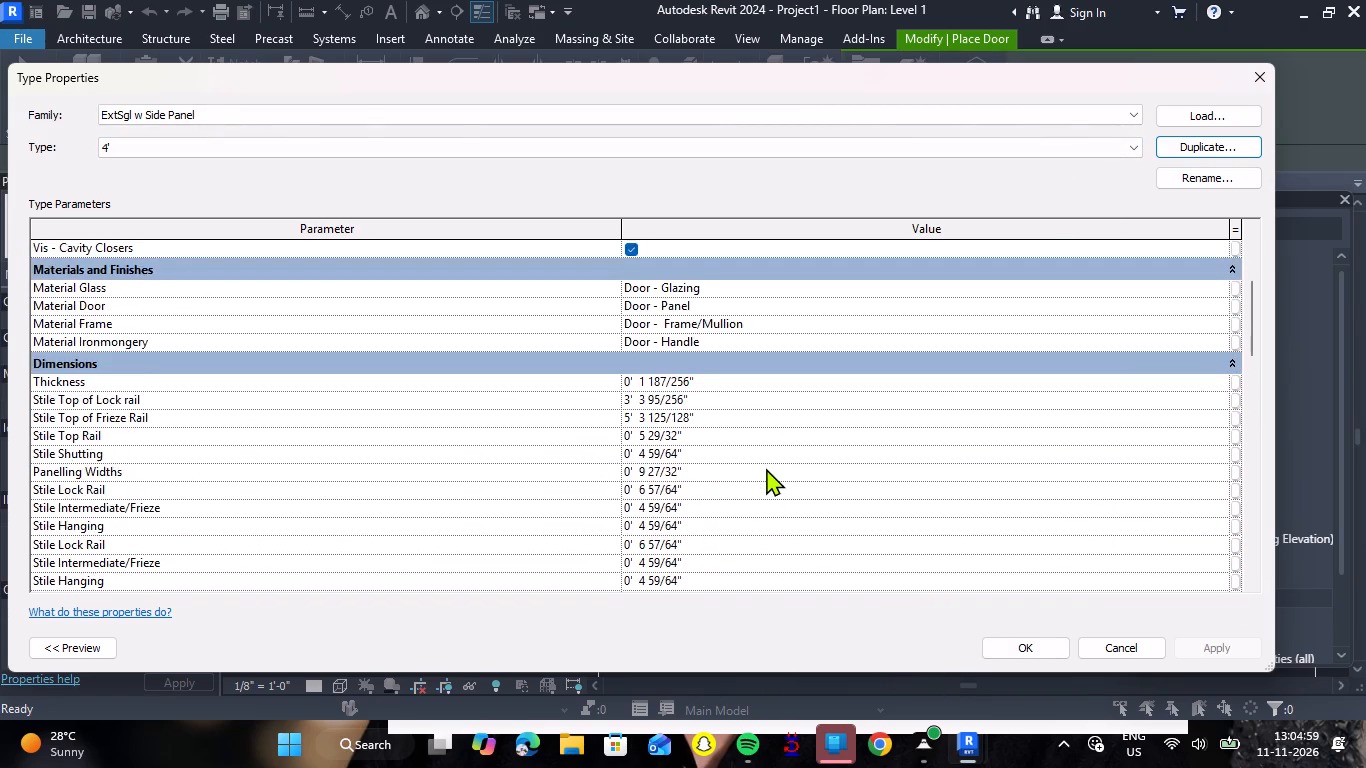
pyautogui.scroll(-2, 766, 468)
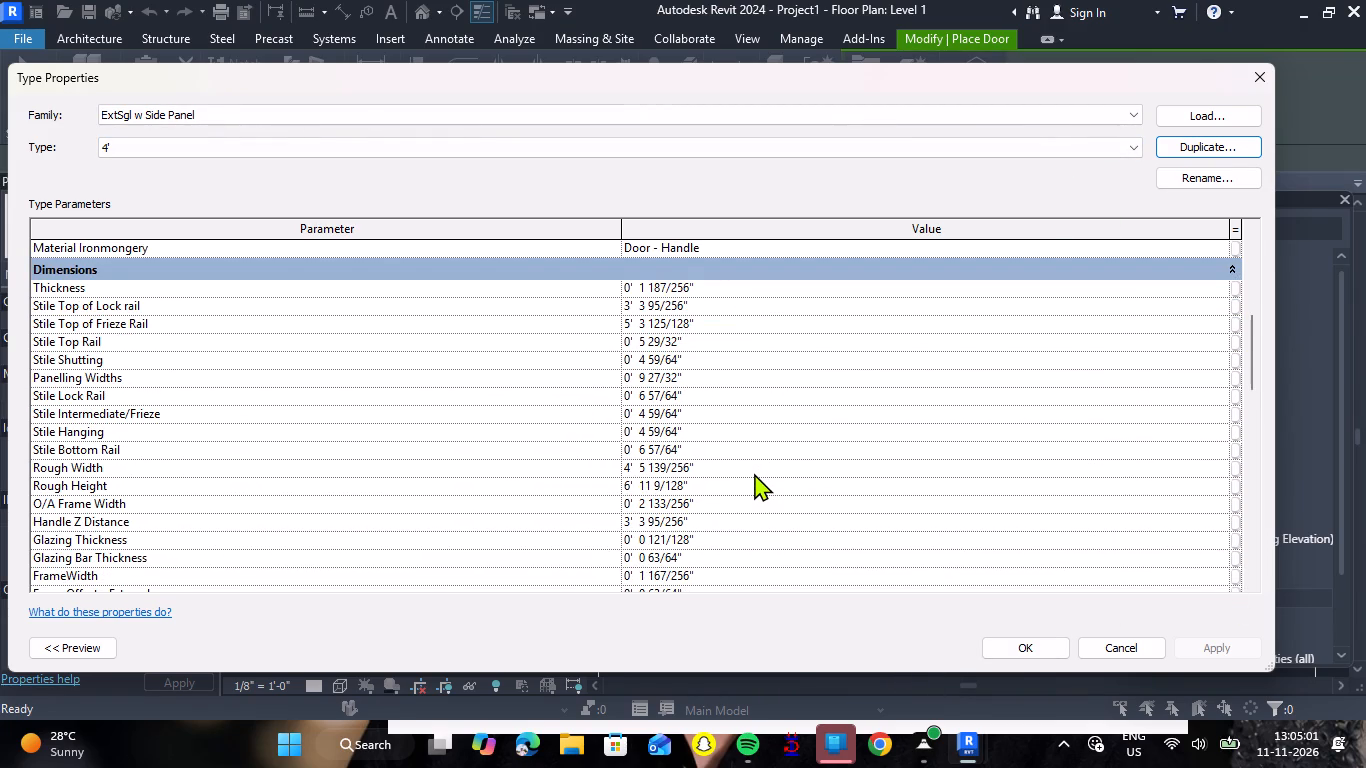
pyautogui.scroll(-2, 752, 473)
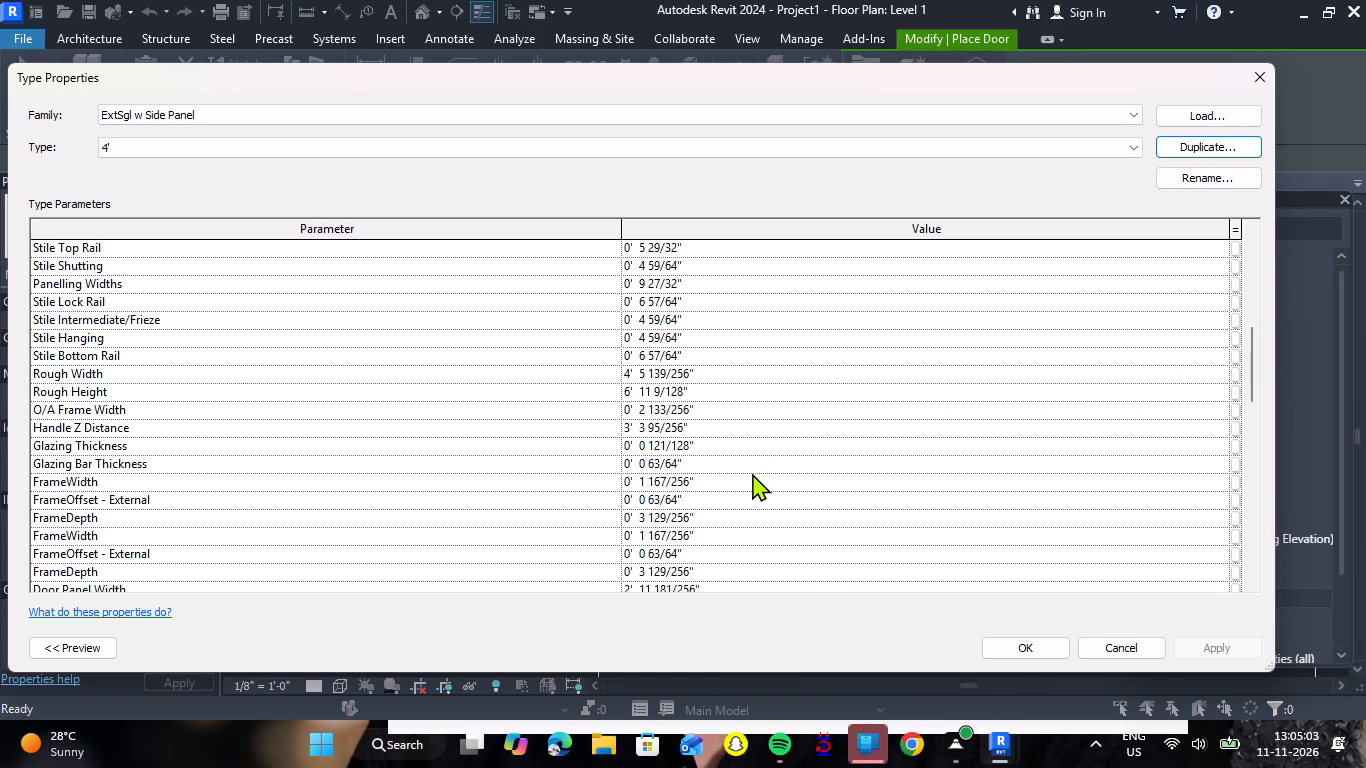
pyautogui.scroll(-4, 752, 473)
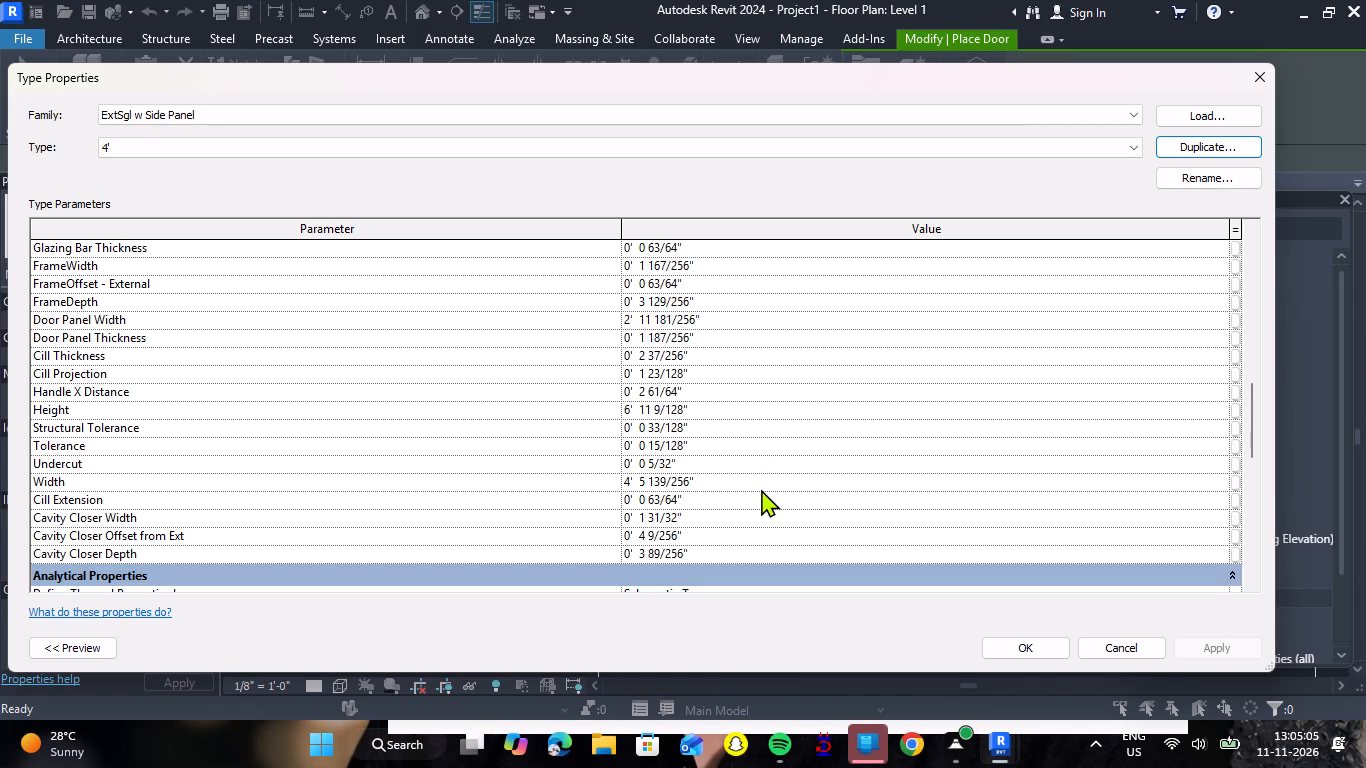
pyautogui.scroll(-1, 696, 404)
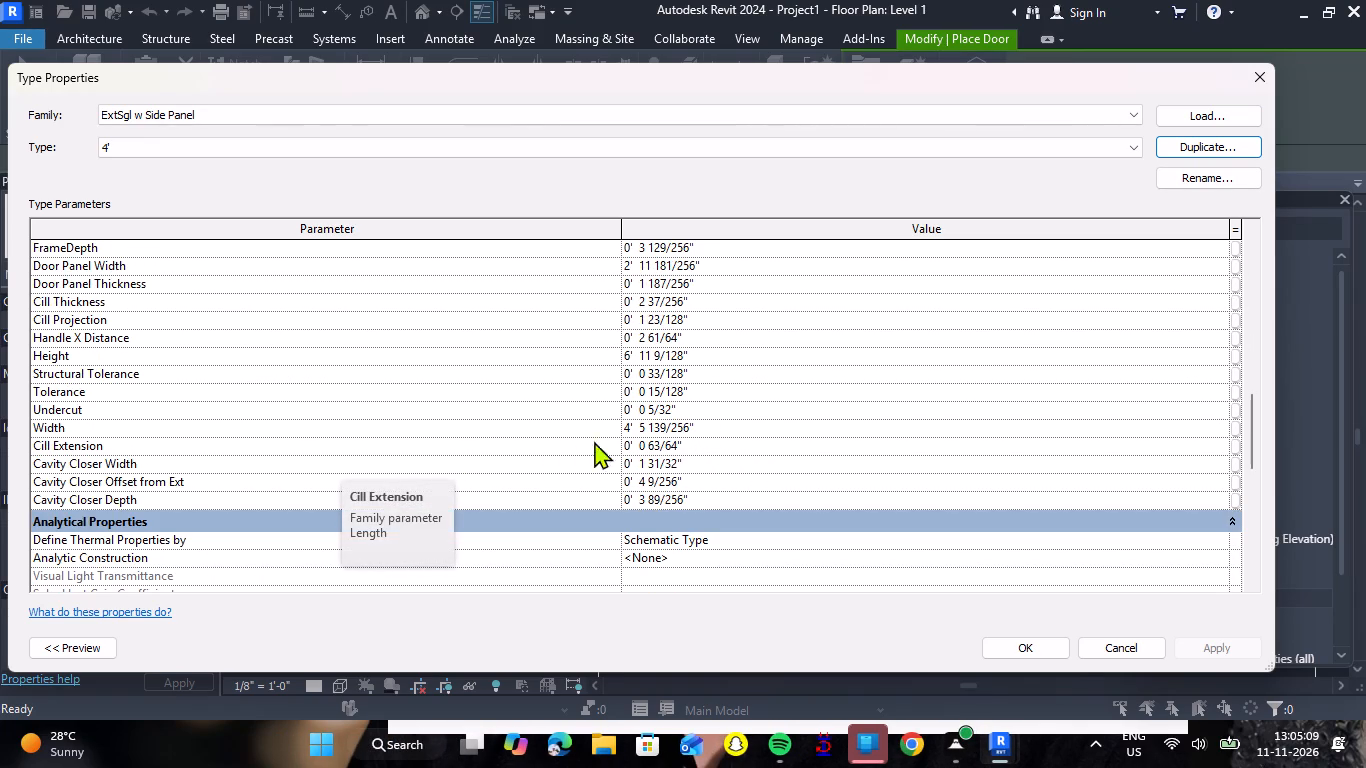
pyautogui.click(705, 429)
pyautogui.write("4'")
pyautogui.press('Return')
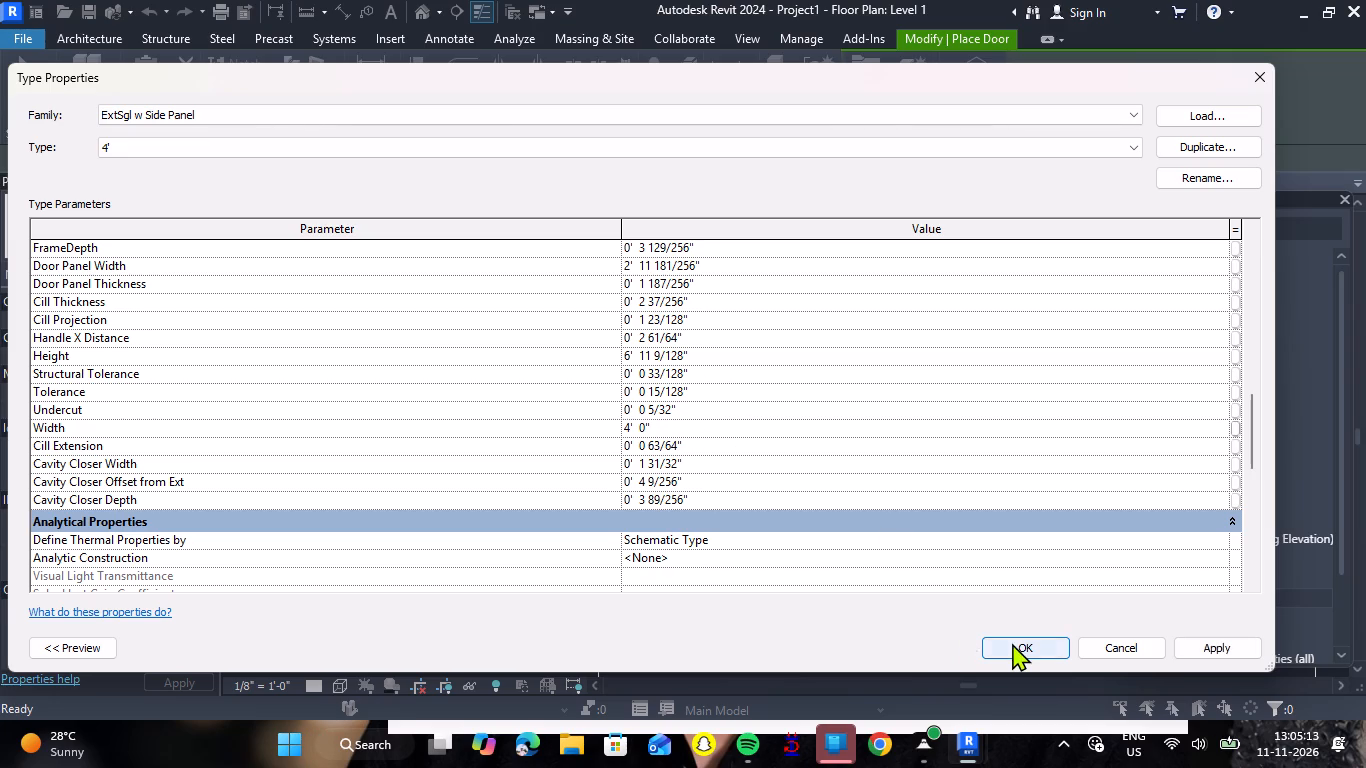
pyautogui.click(1012, 643)
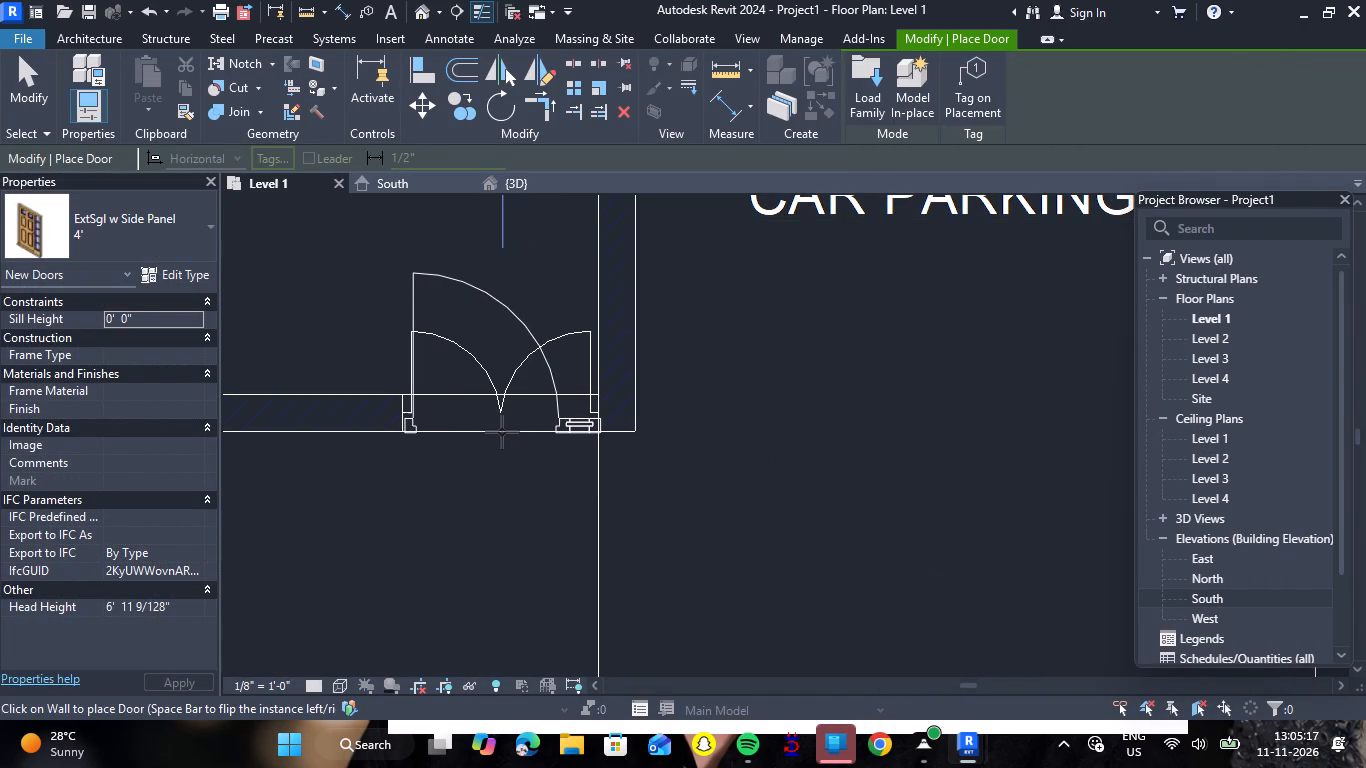
# Place the 4' ExtSgl w Side Panel door in the living room's south wall, over the plan's double-door opening at the east end.
pyautogui.click(502, 432)
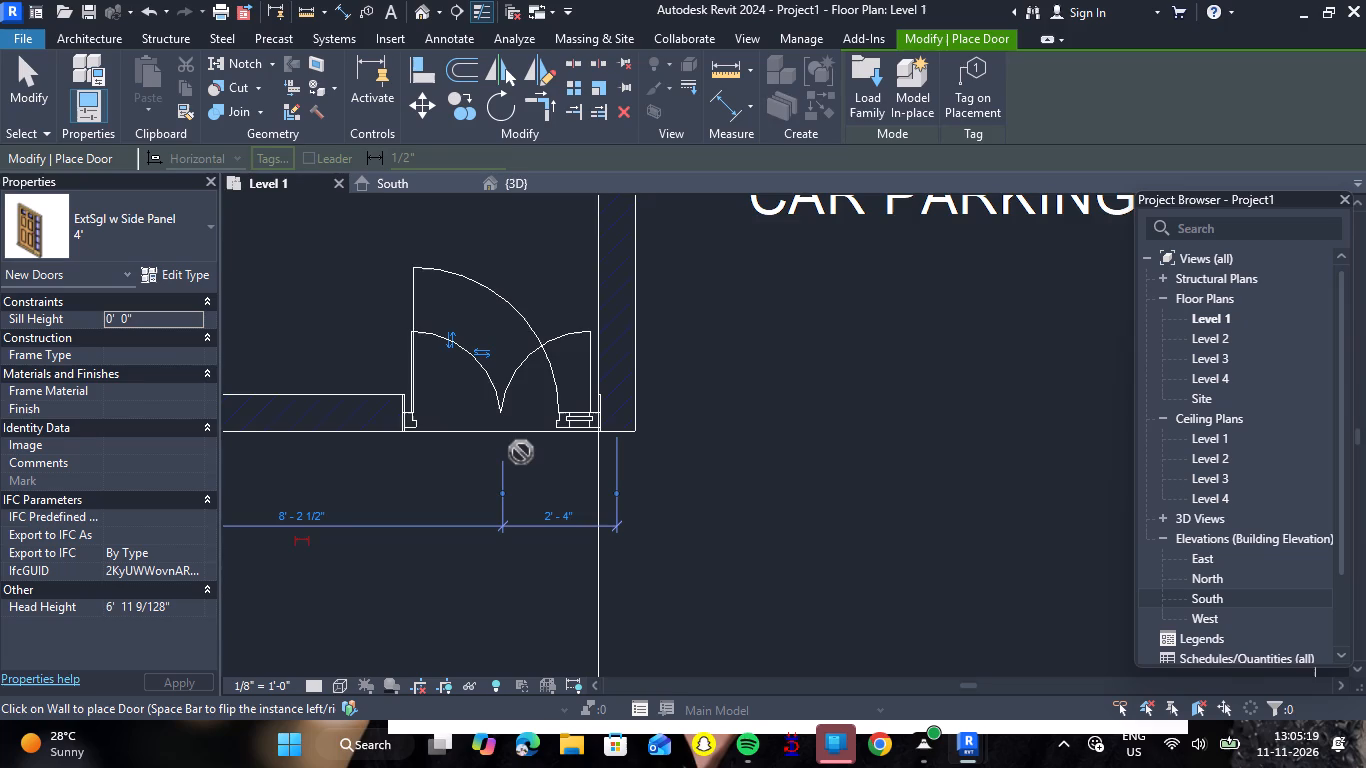
pyautogui.scroll(4, 519, 452)
pyautogui.scroll(-2, 525, 486)
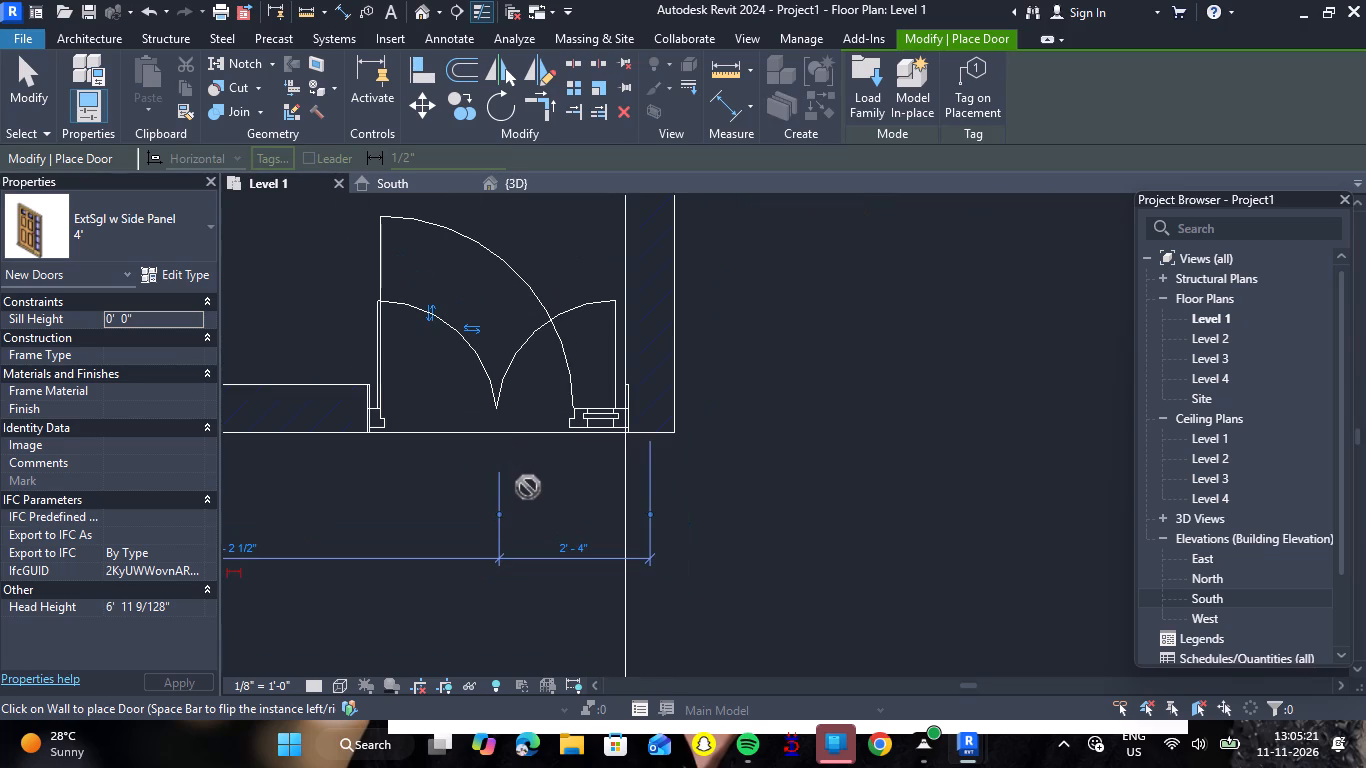
pyautogui.press('Escape')
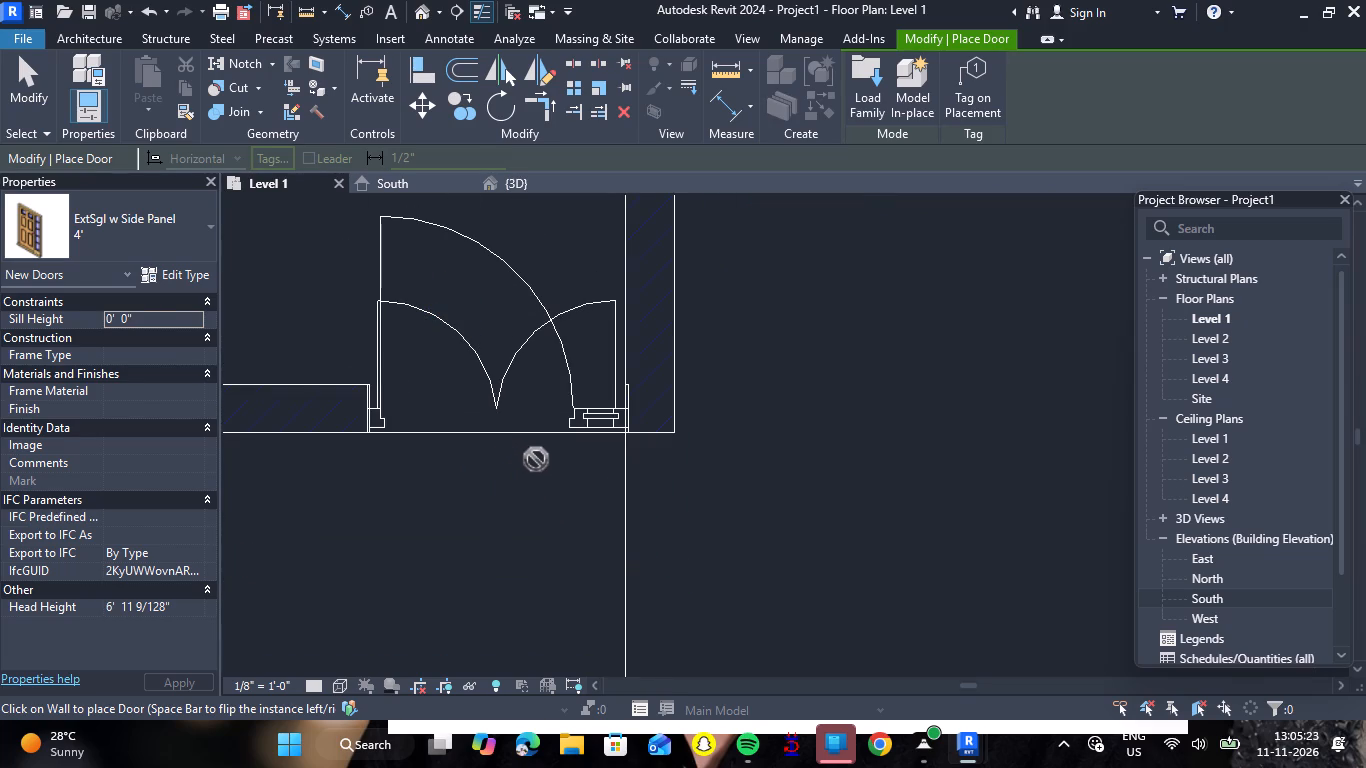
pyautogui.press('Escape')
# Flip the entrance door so it hinges at the east jamb, with its side panel at the west end.
pyautogui.click(565, 359)
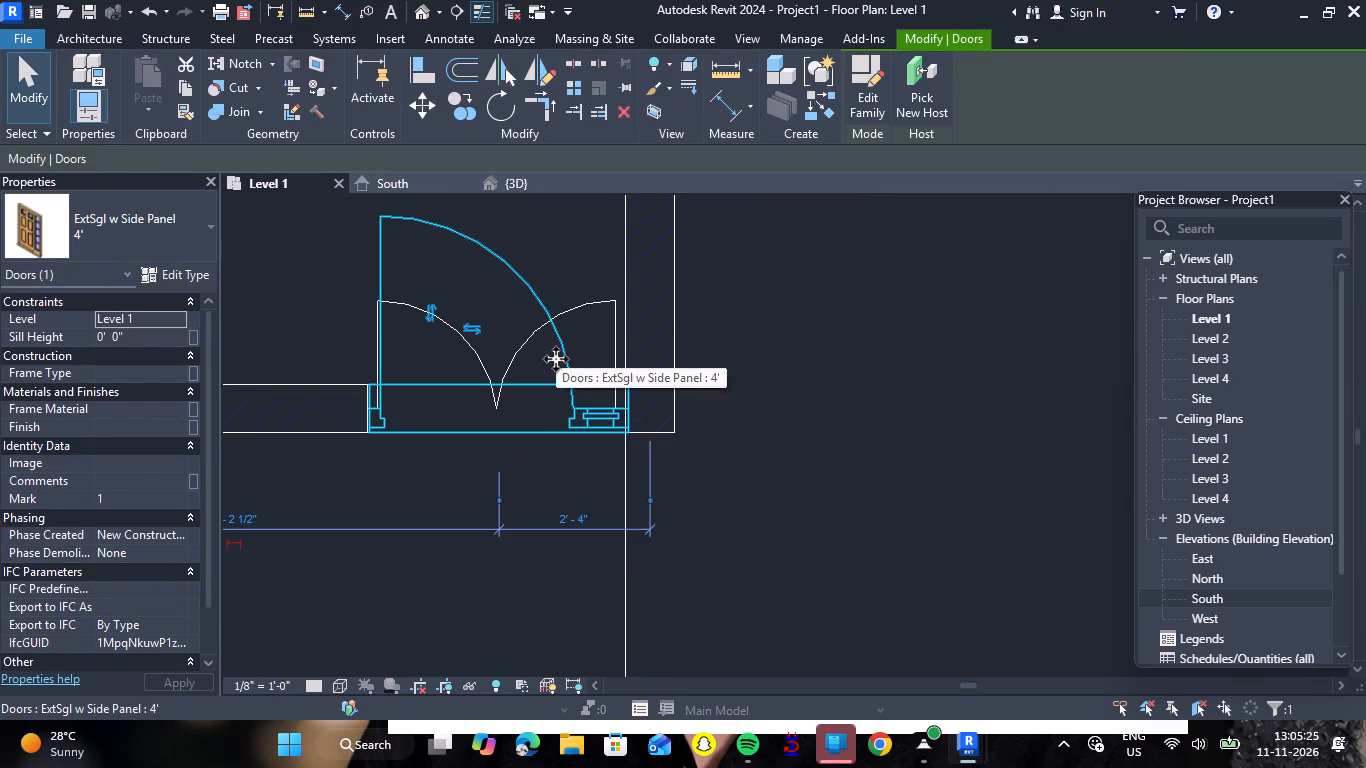
pyautogui.press('space')
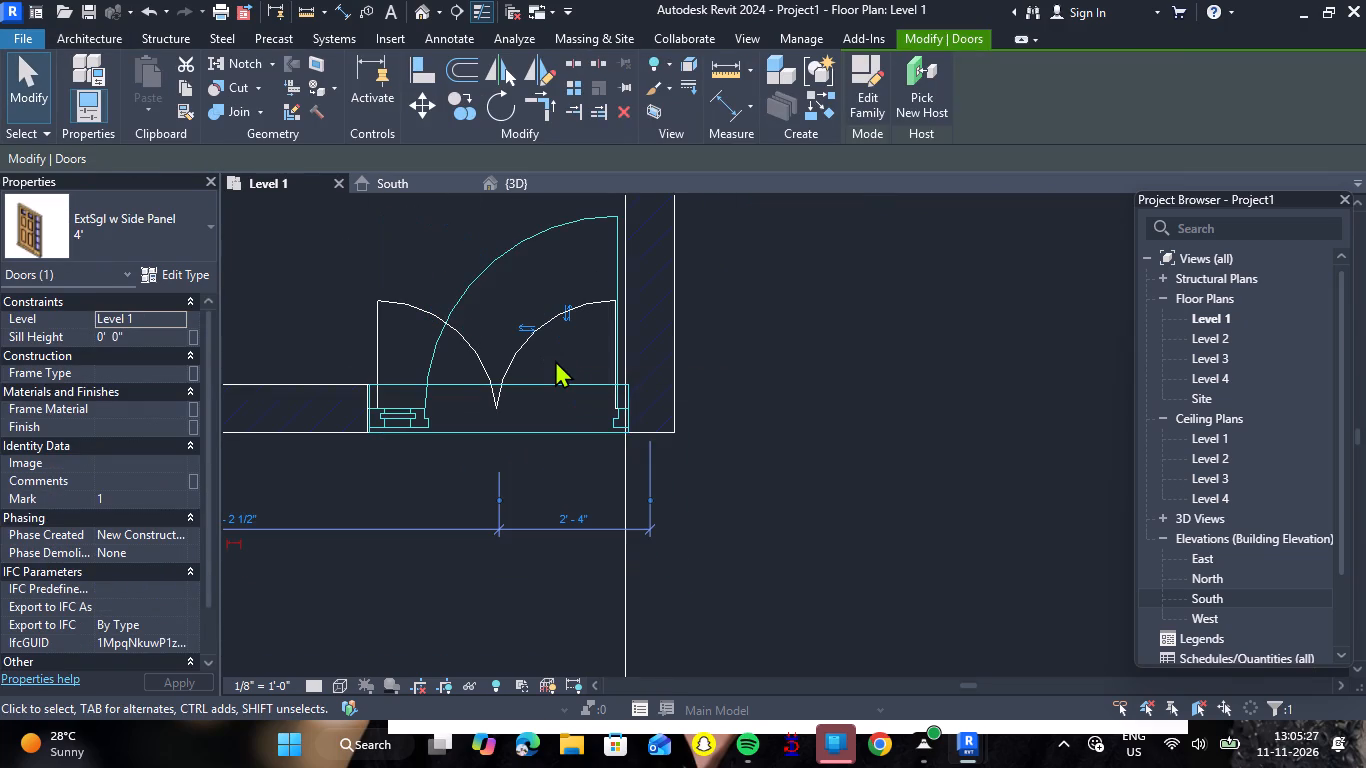
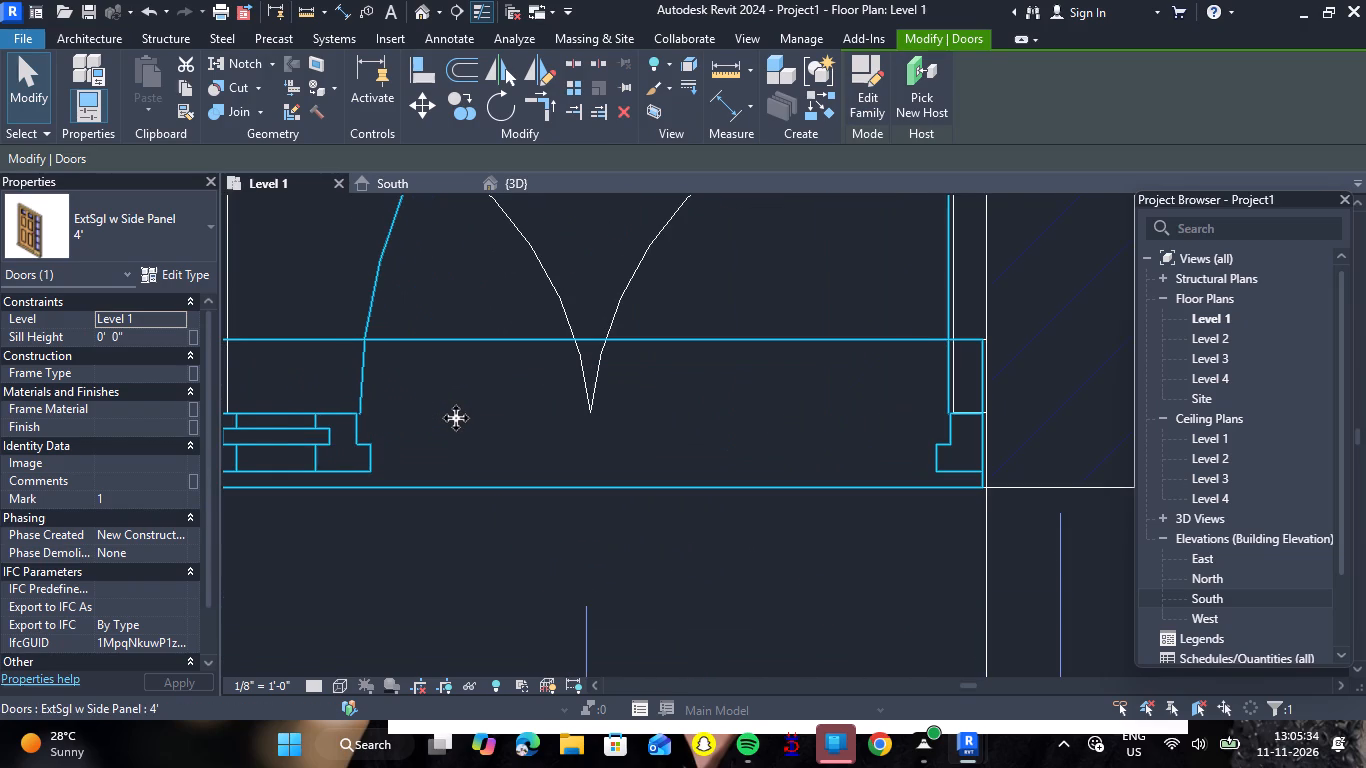
# Examine the loadable door families in the Revit 2024 folder, comparing the previews of ExtDbl (8), ExtDbl (9) and ExtSgl w Side Panel.
pyautogui.press('Escape')
pyautogui.scroll(-2, 456, 418)
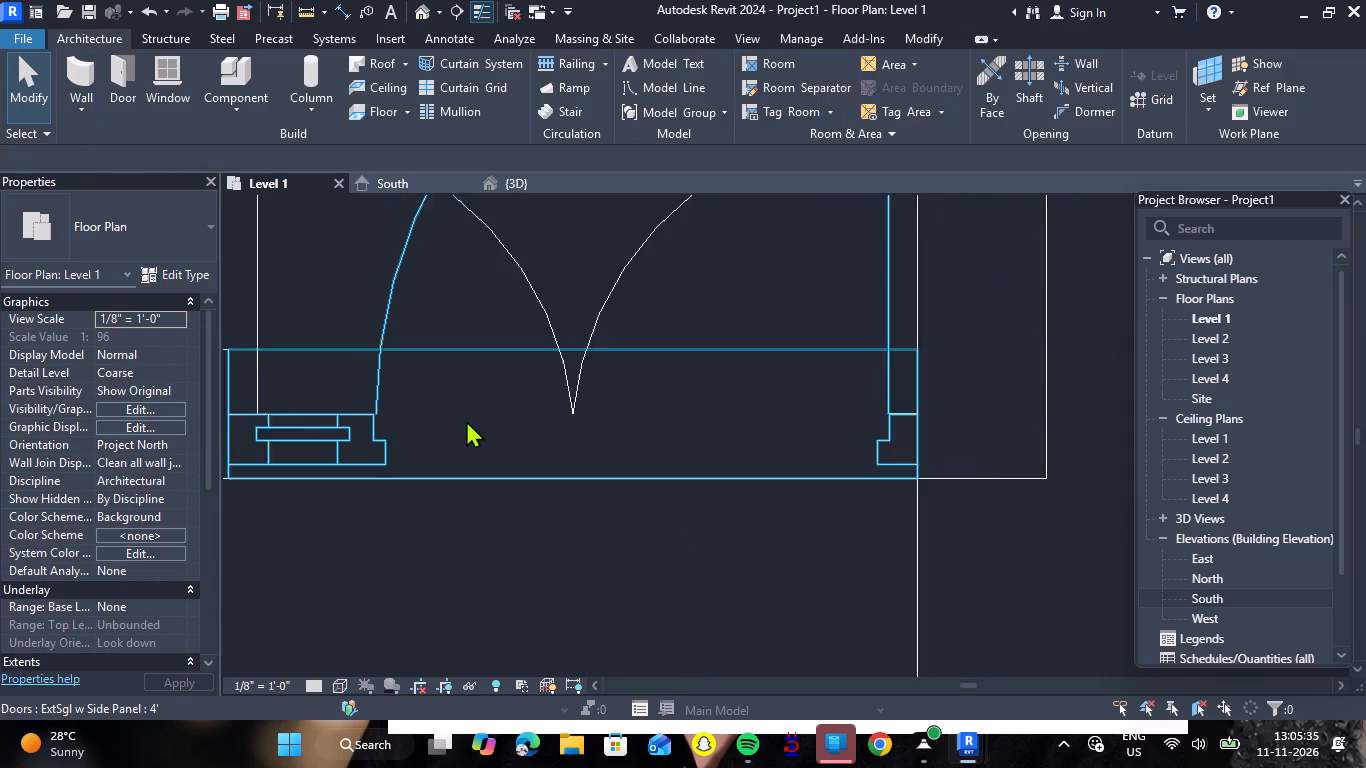
pyautogui.scroll(-4, 466, 420)
pyautogui.scroll(-4, 596, 460)
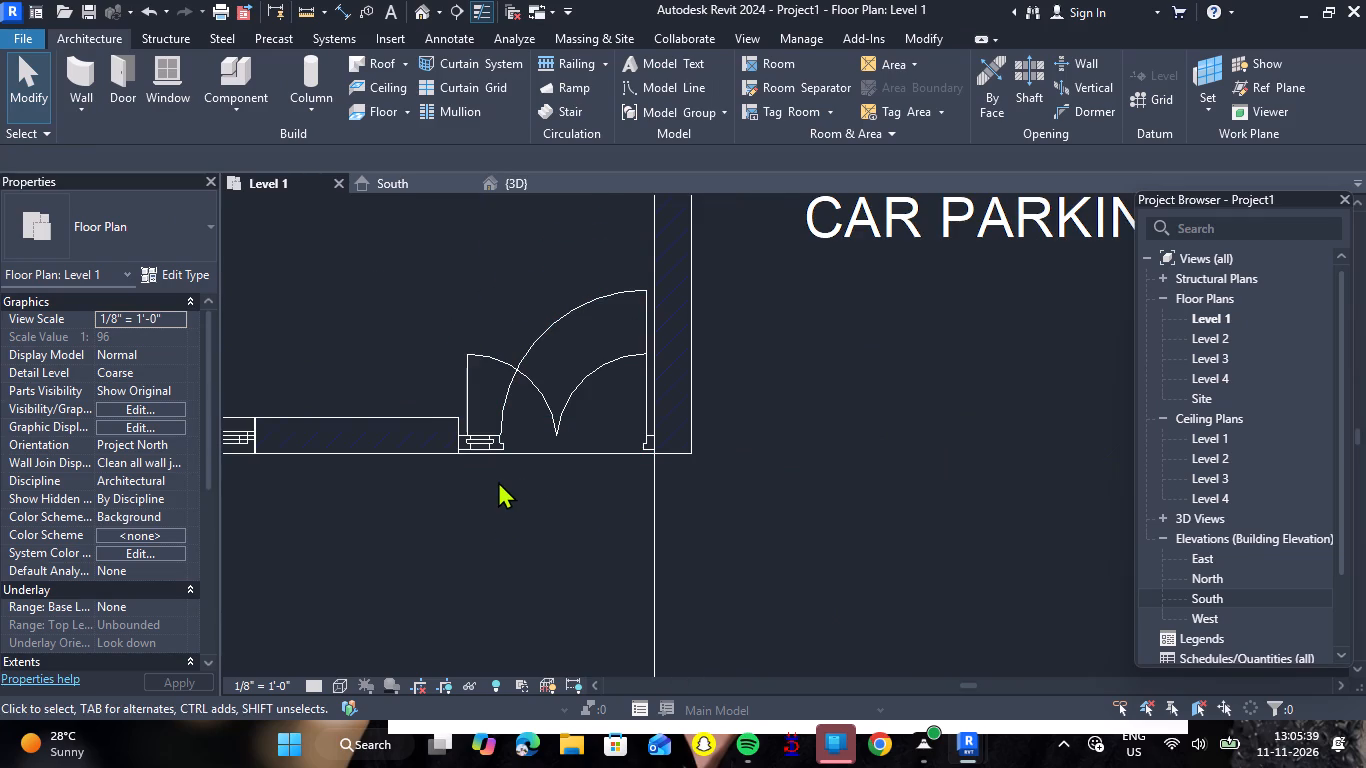
pyautogui.click(122, 88)
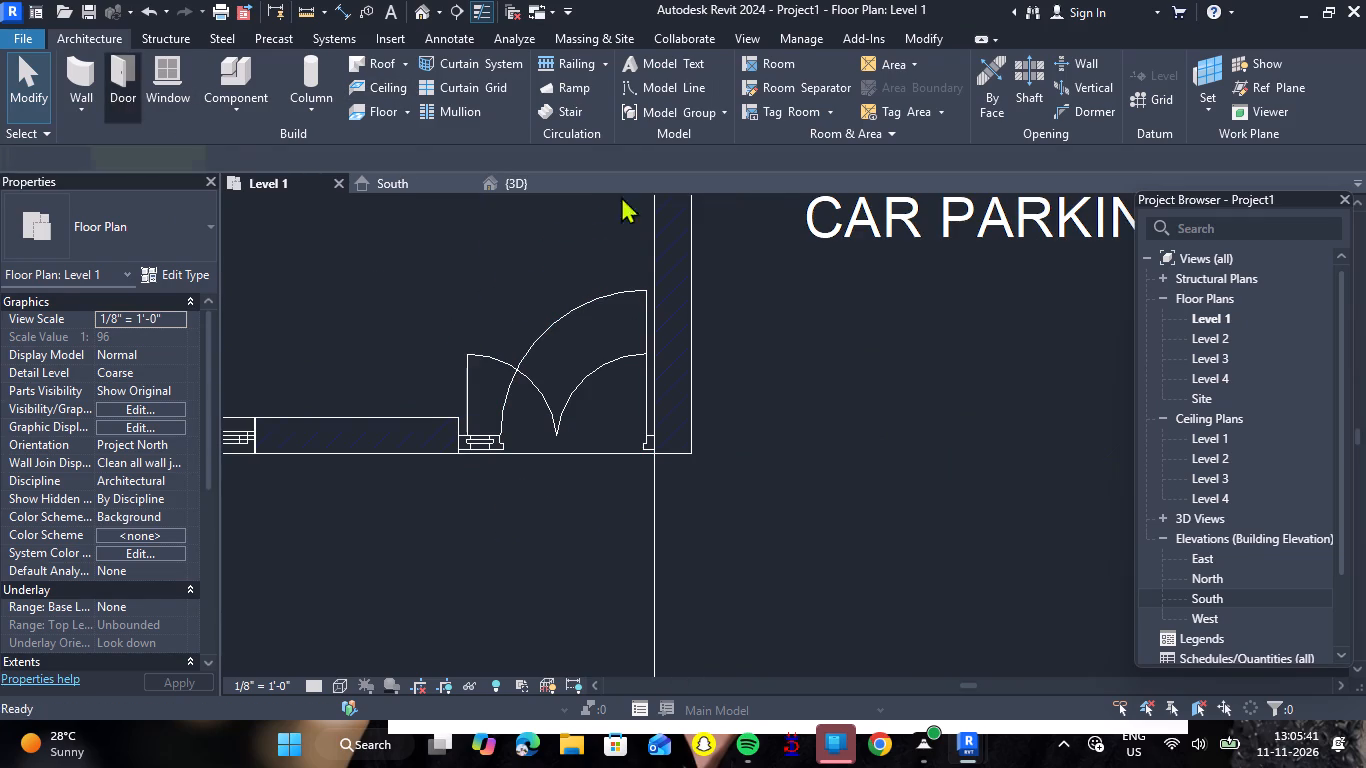
pyautogui.click(867, 112)
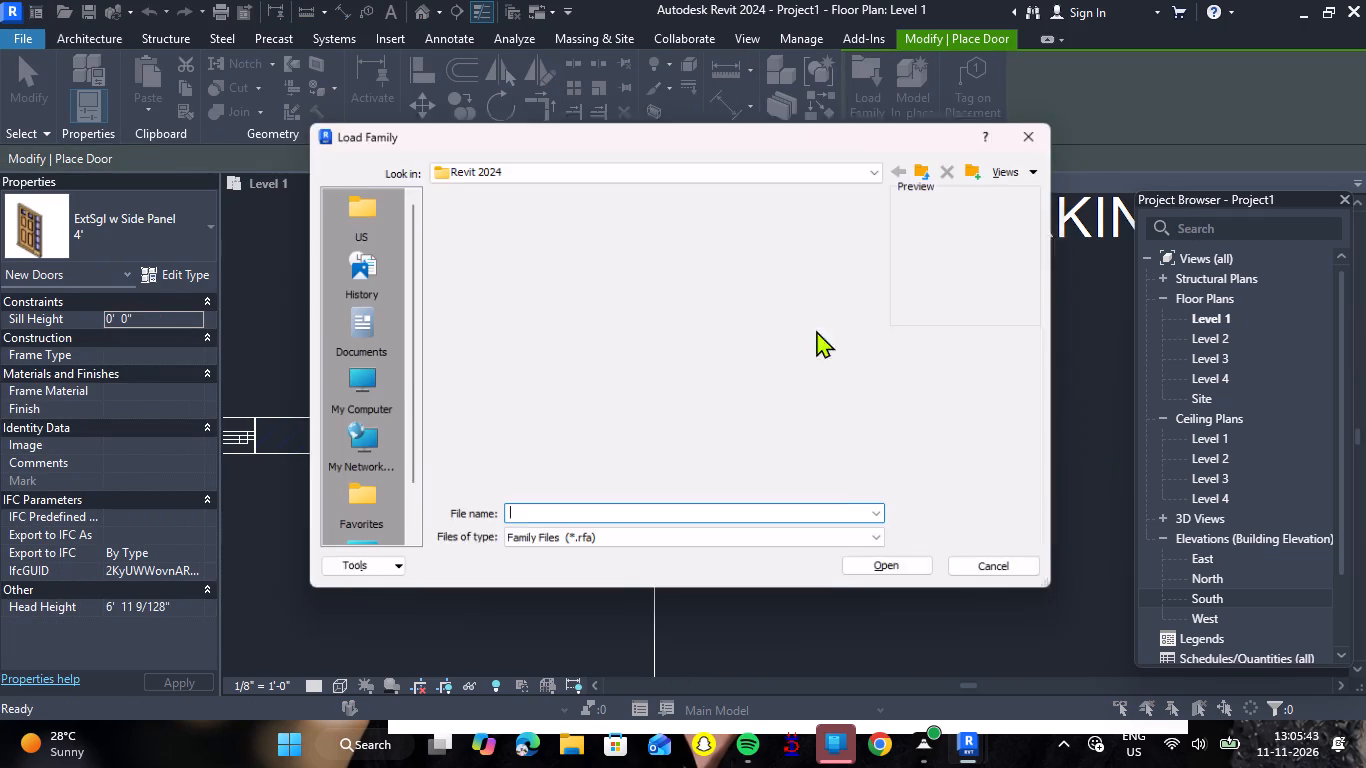
pyautogui.scroll(-3, 710, 267)
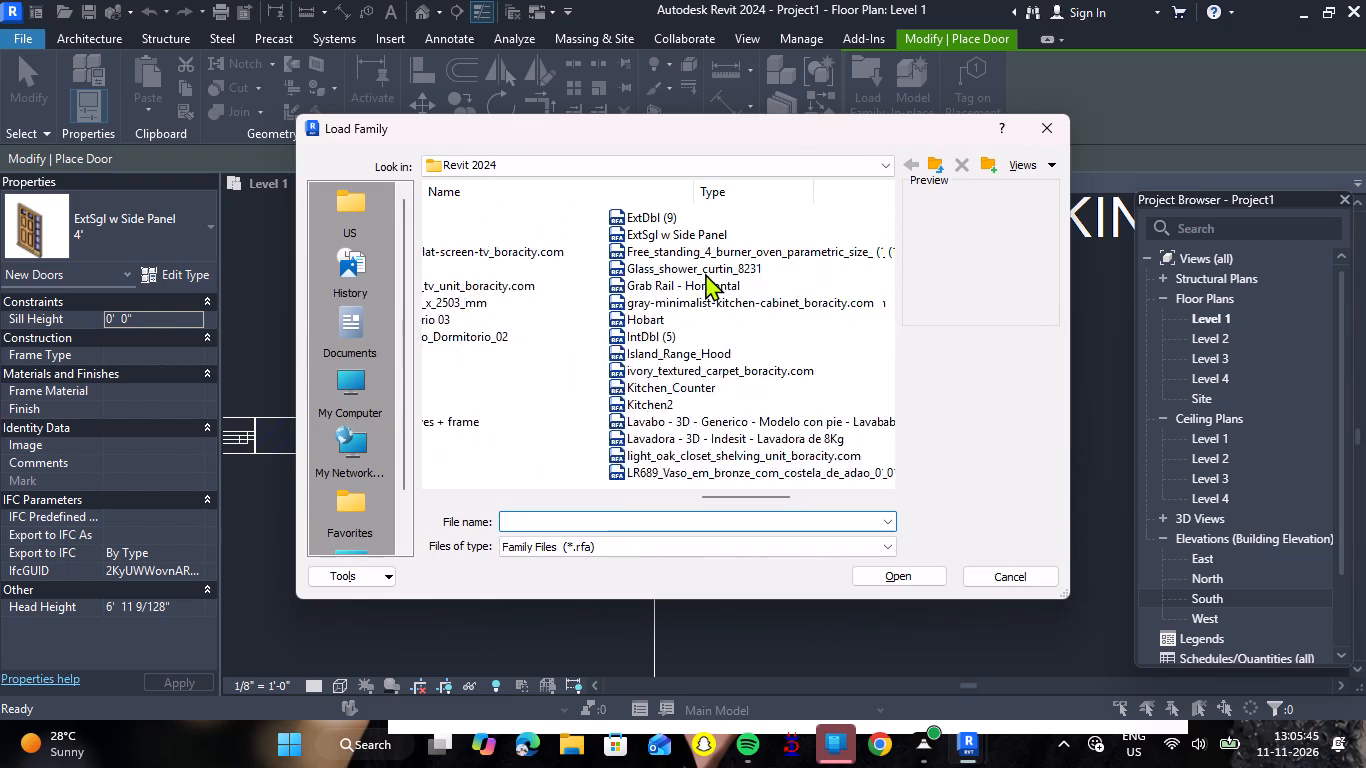
pyautogui.scroll(1, 550, 232)
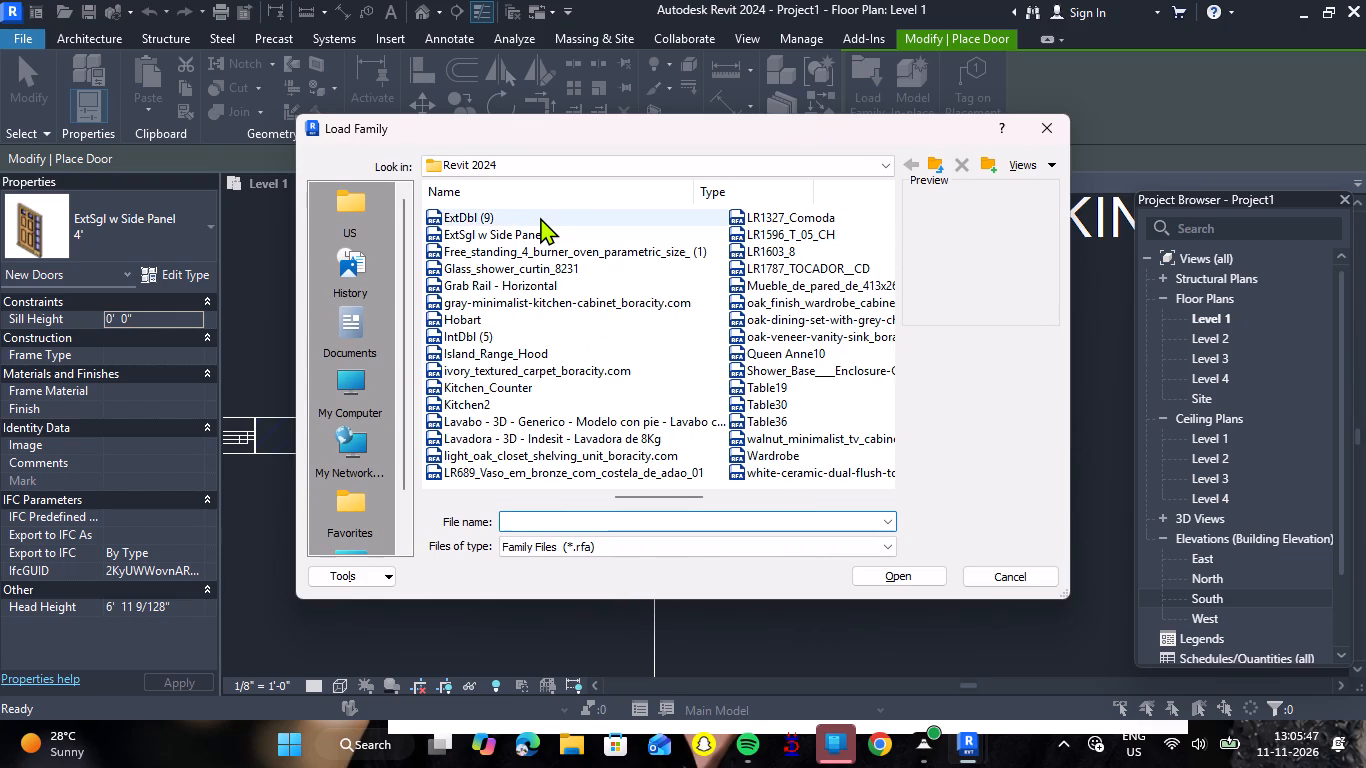
pyautogui.click(540, 217)
pyautogui.press('Down')
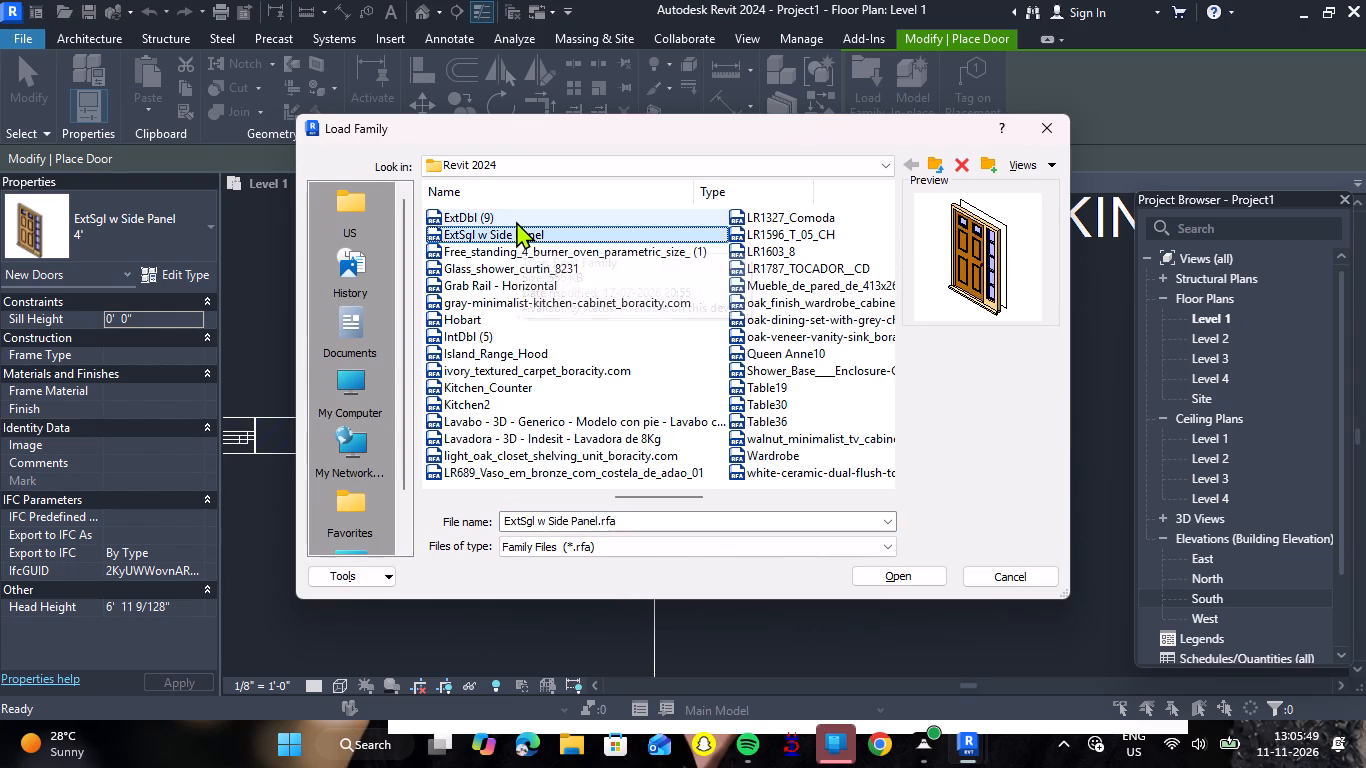
pyautogui.press('Down')
pyautogui.press('Up')
pyautogui.press('Up')
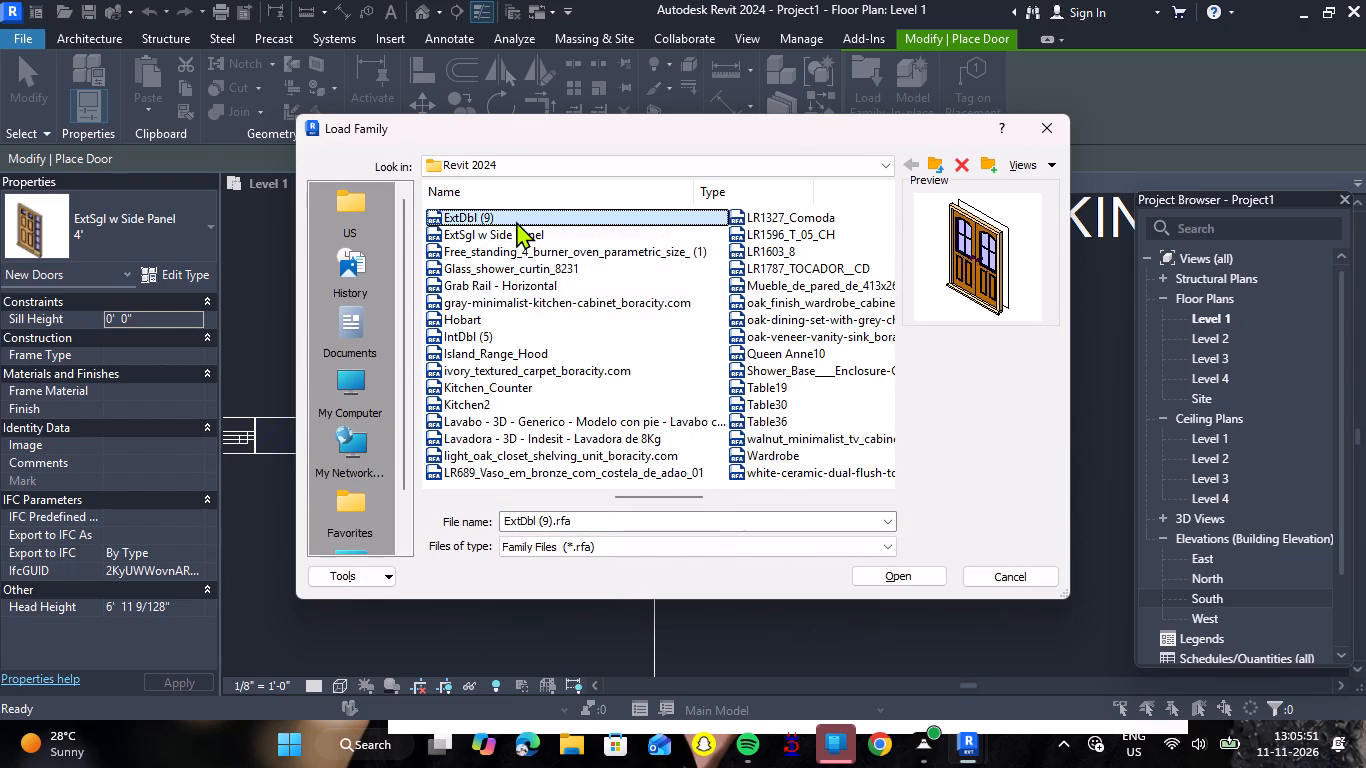
pyautogui.press('Down')
pyautogui.press('Up')
pyautogui.press('Up')
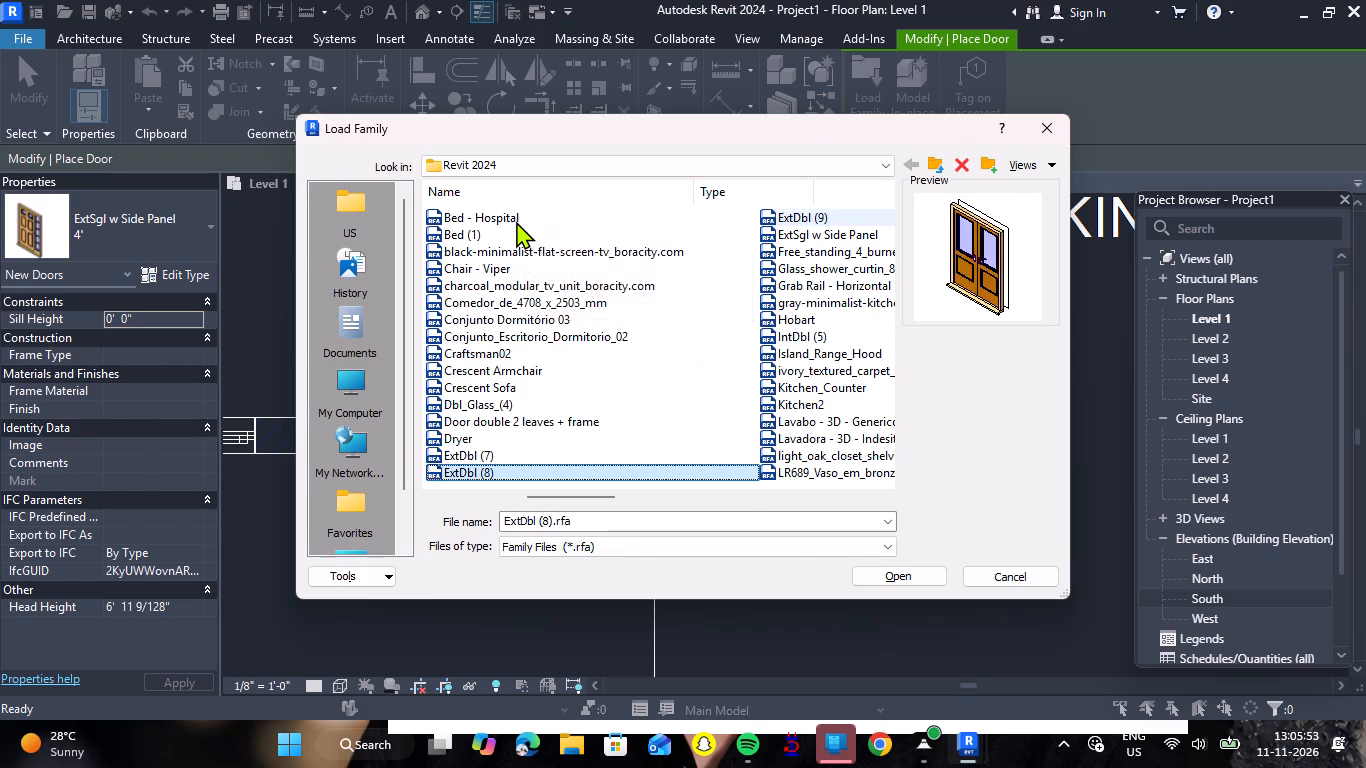
pyautogui.press('Down')
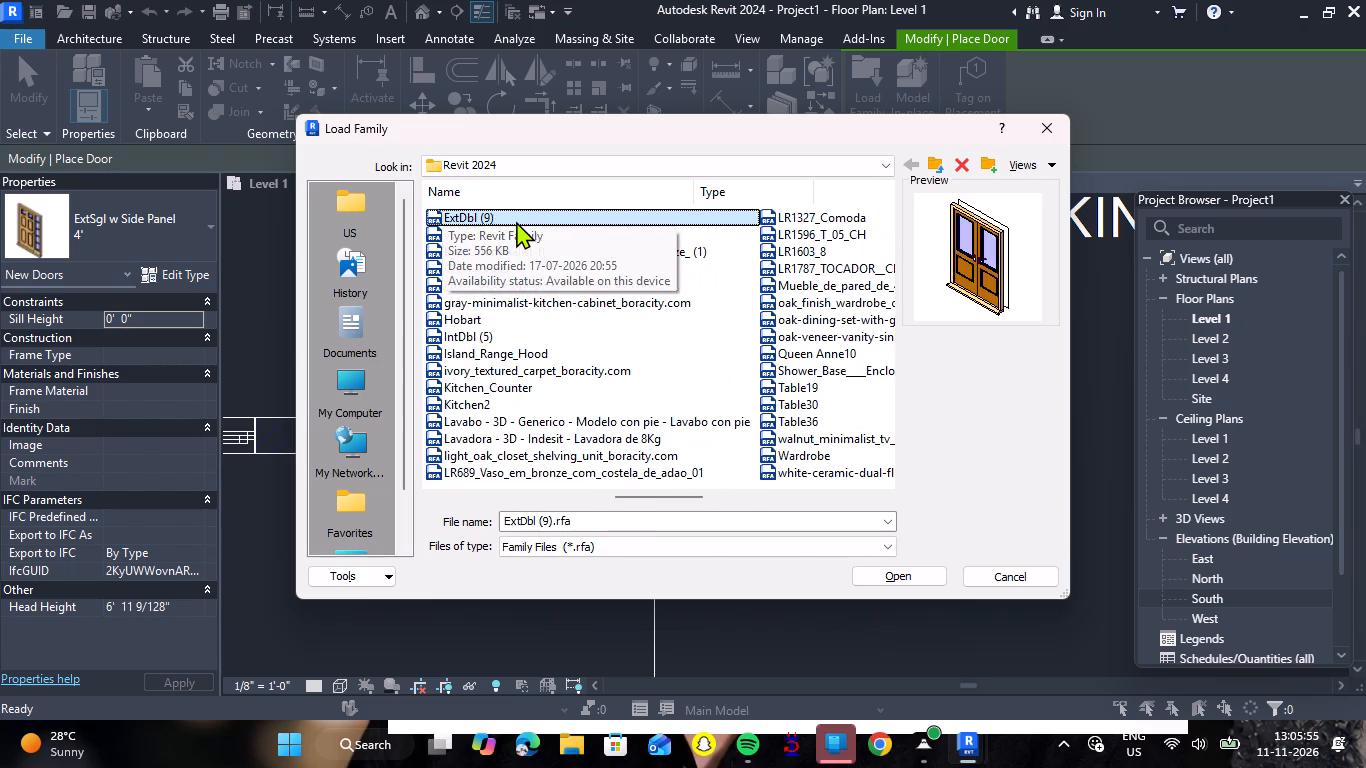
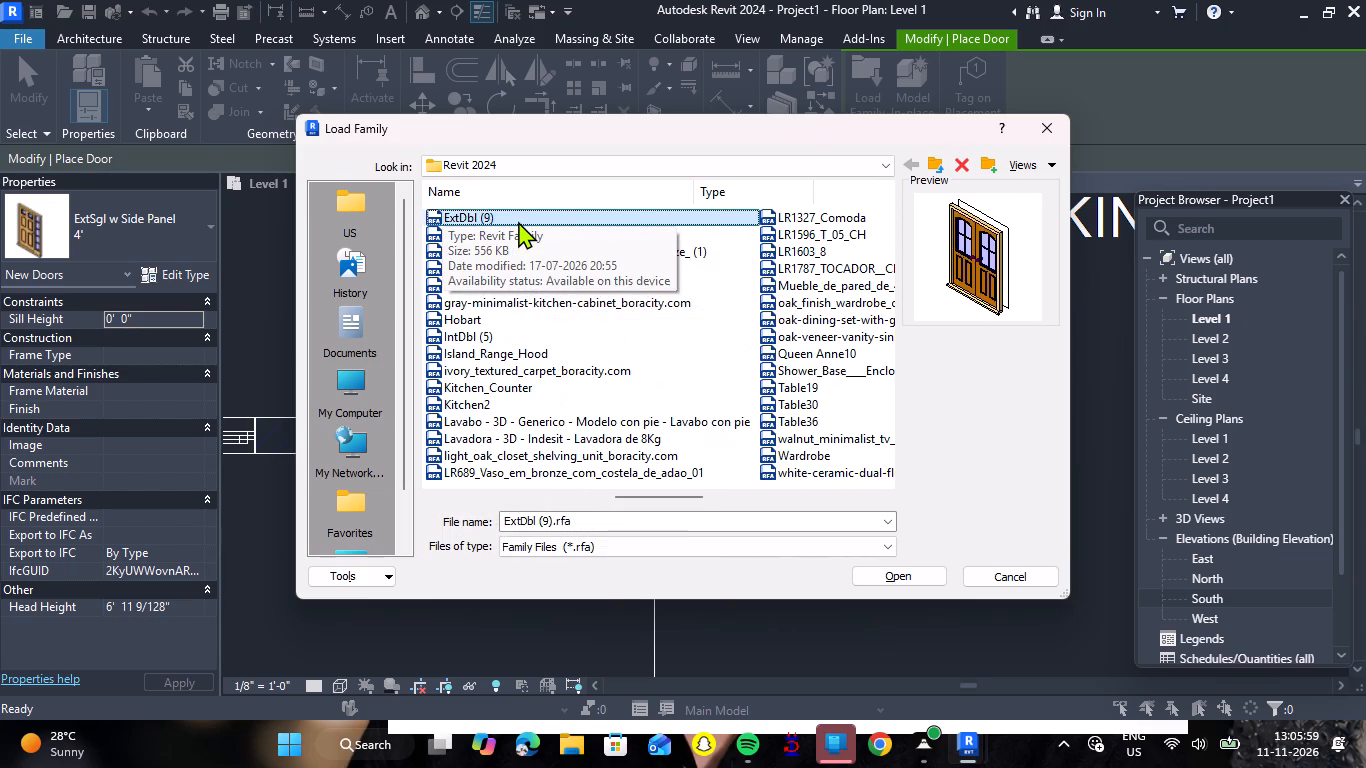
# Preview the ExtDbl (7) door family among the loadable families in the Revit 2024 folder.
pyautogui.press('Up')
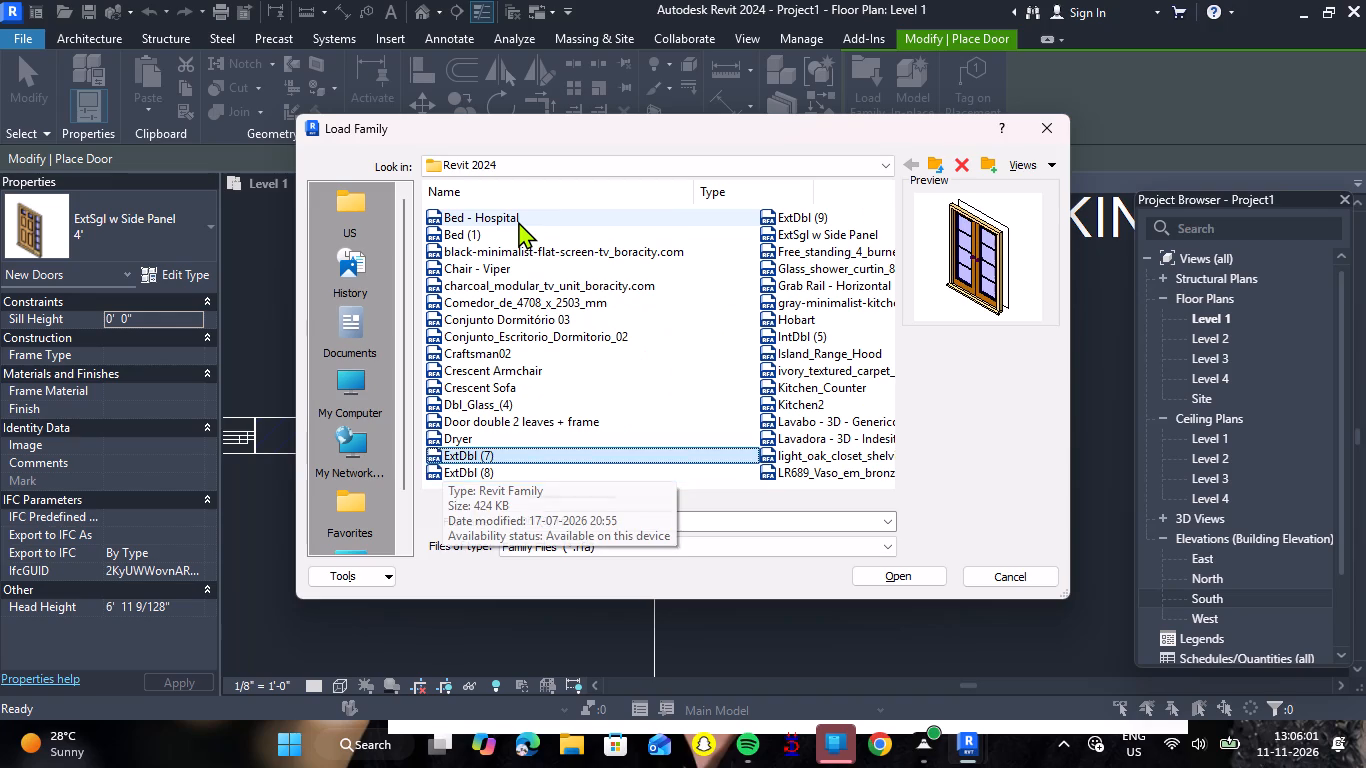
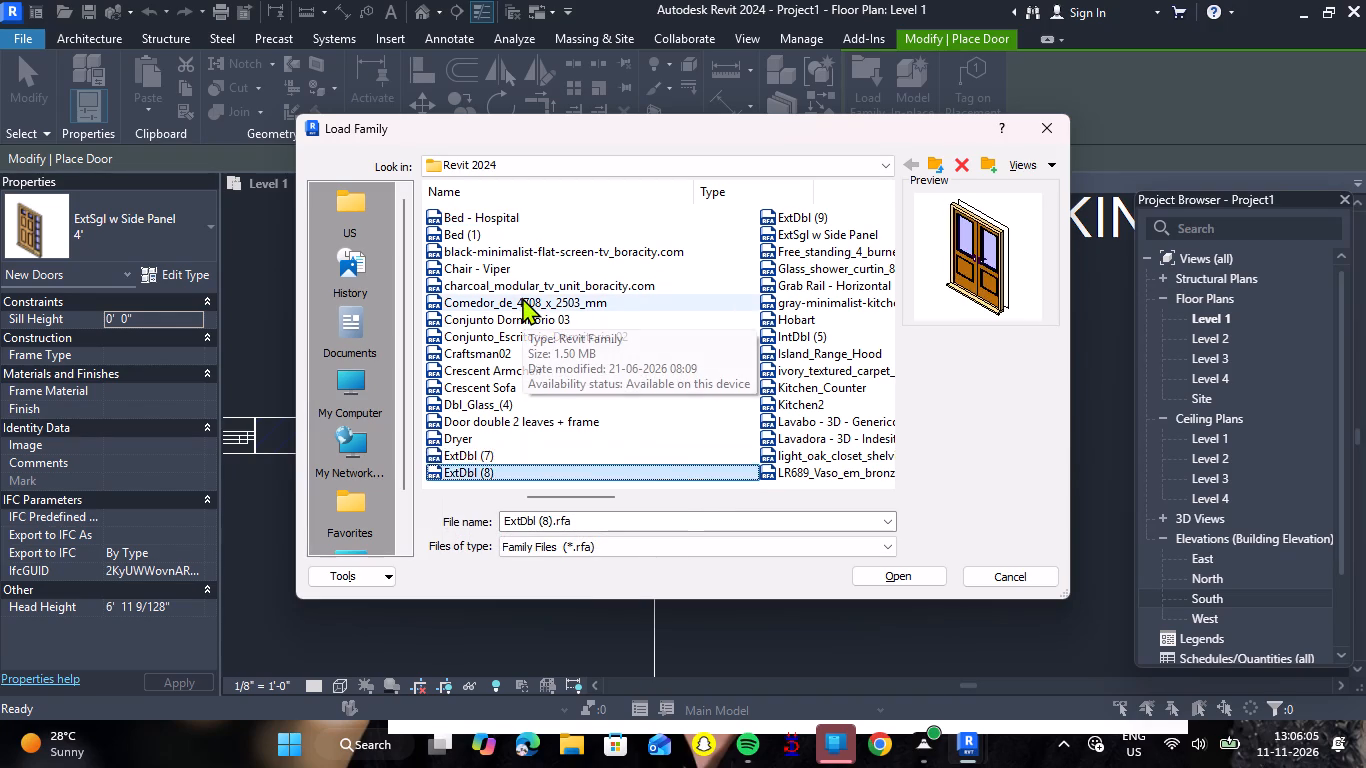
# Load the ExtDbl (9) exterior double-door family from the Revit 2024 folder.
pyautogui.press('Down')
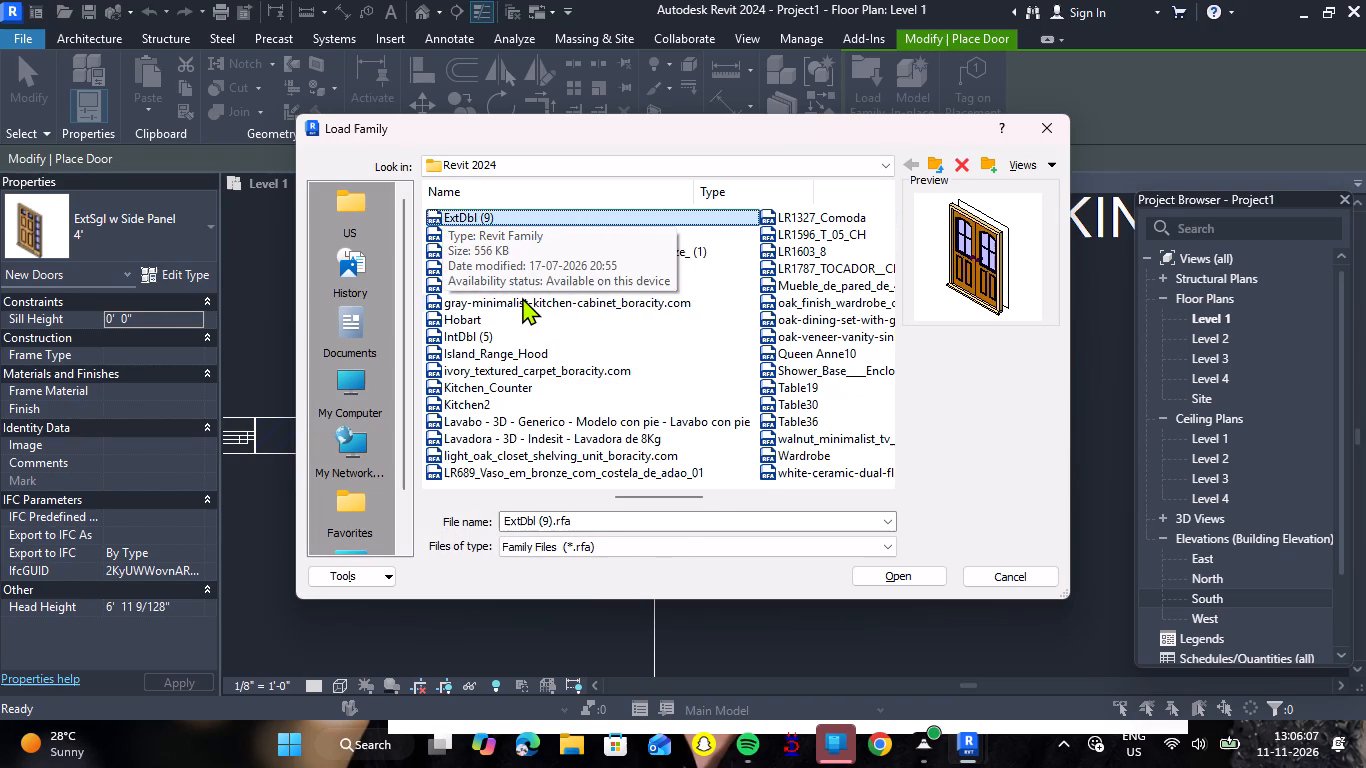
pyautogui.doubleClick(486, 217)
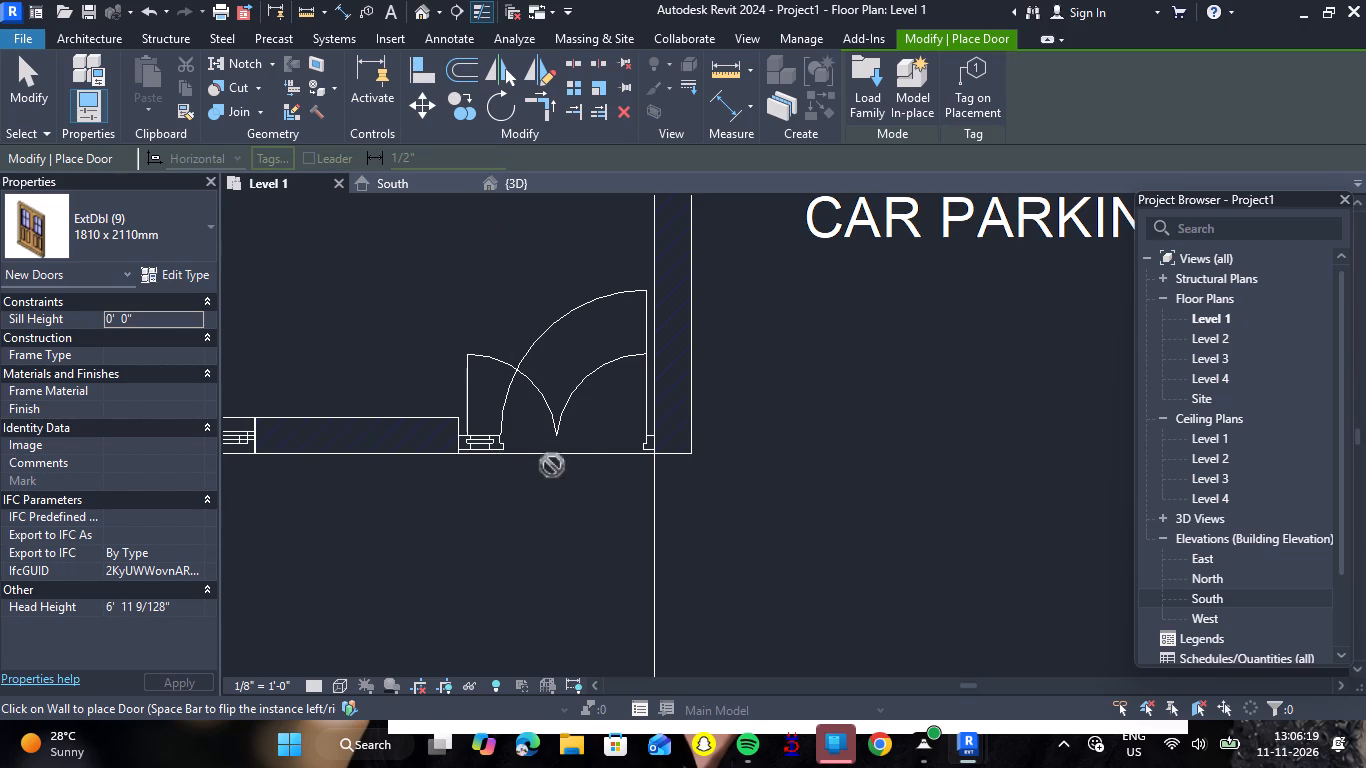
pyautogui.press('Escape')
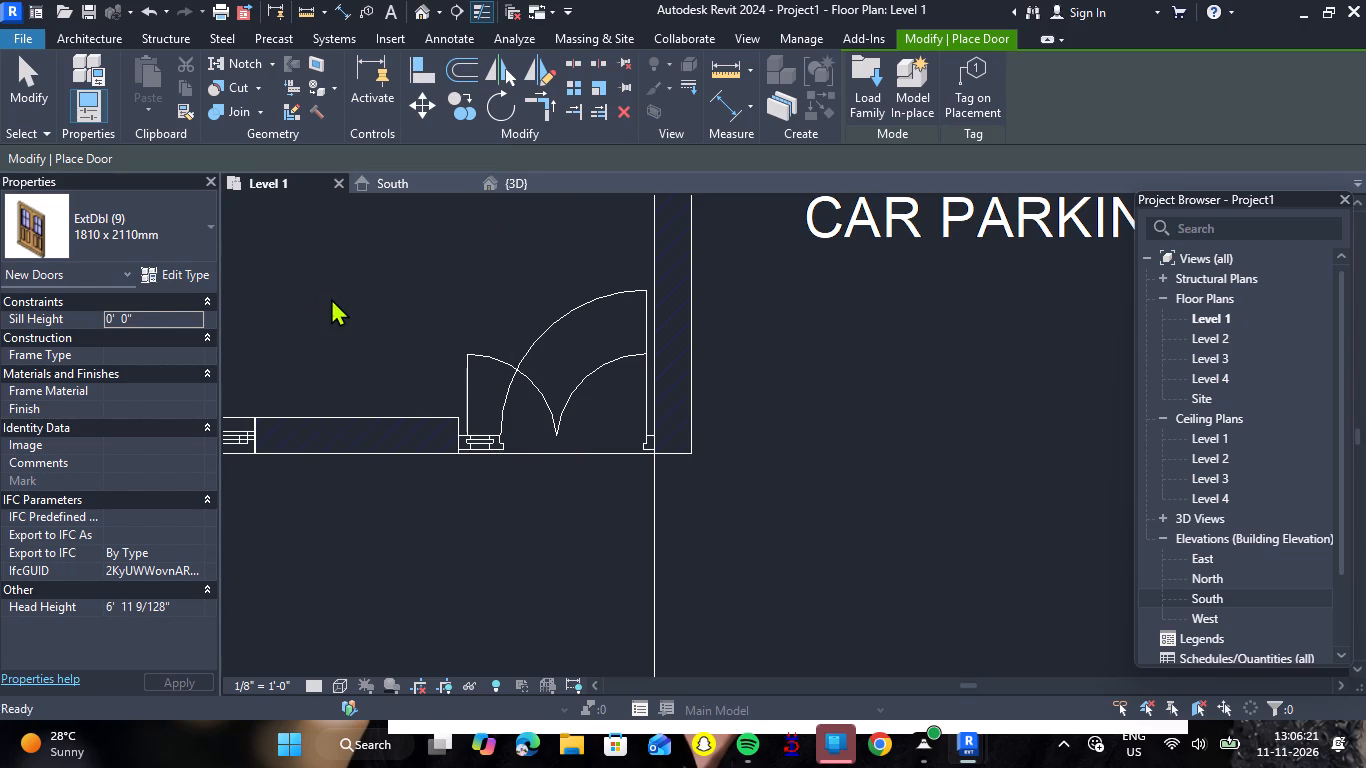
# Delete the existing single door with side panel at the living room entrance beside the car parking.
pyautogui.click(546, 451)
pyautogui.press('Delete')
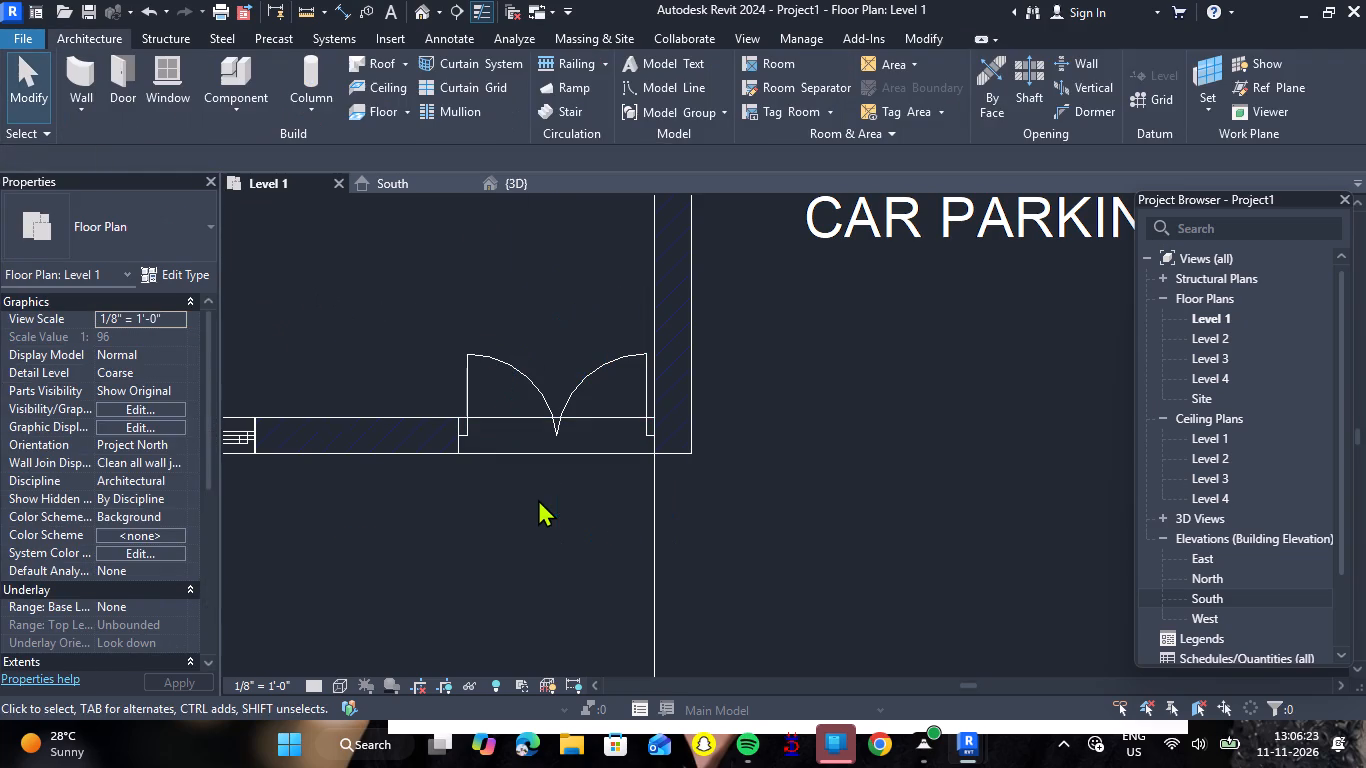
# Start a door placement with ExtDbl (9) and duplicate its 1810 x 2110mm type under the name 4'.
pyautogui.click(101, 63)
pyautogui.click(93, 43)
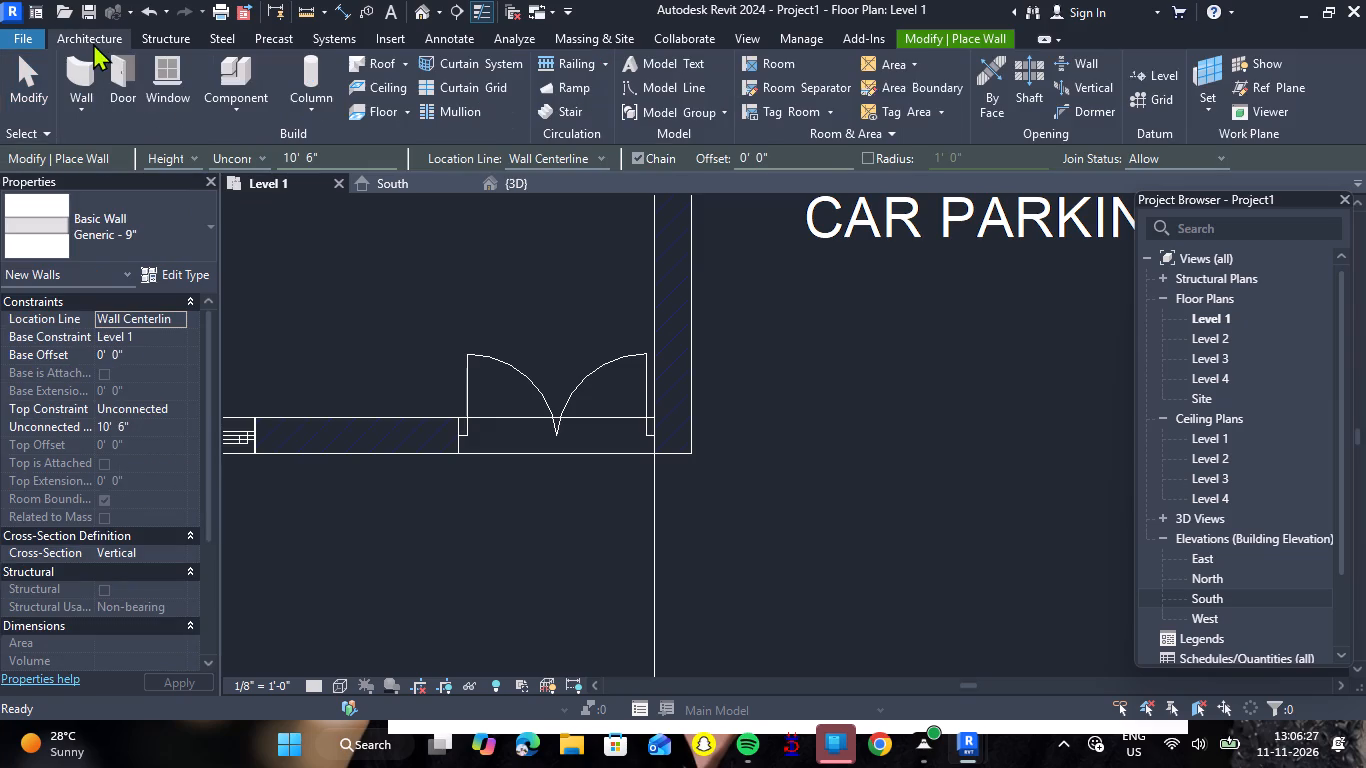
pyautogui.click(137, 107)
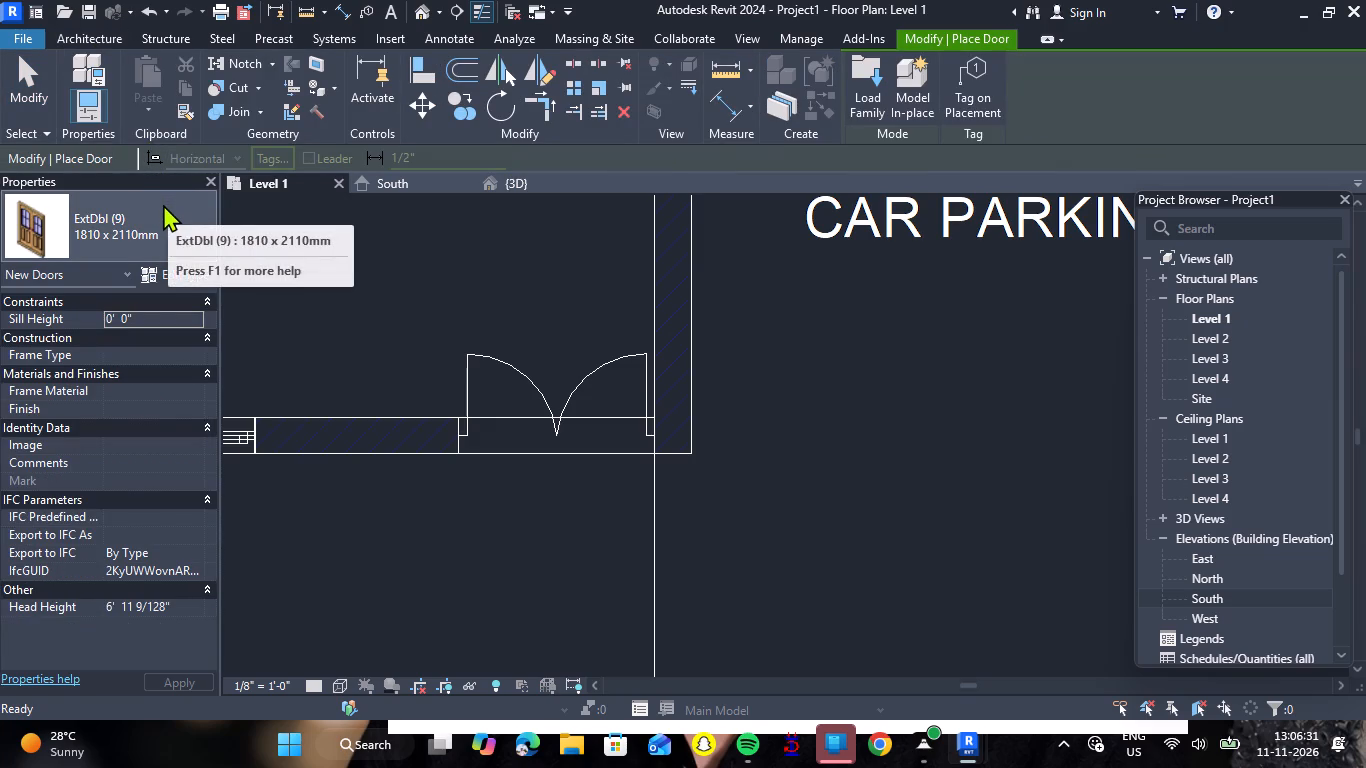
pyautogui.click(161, 272)
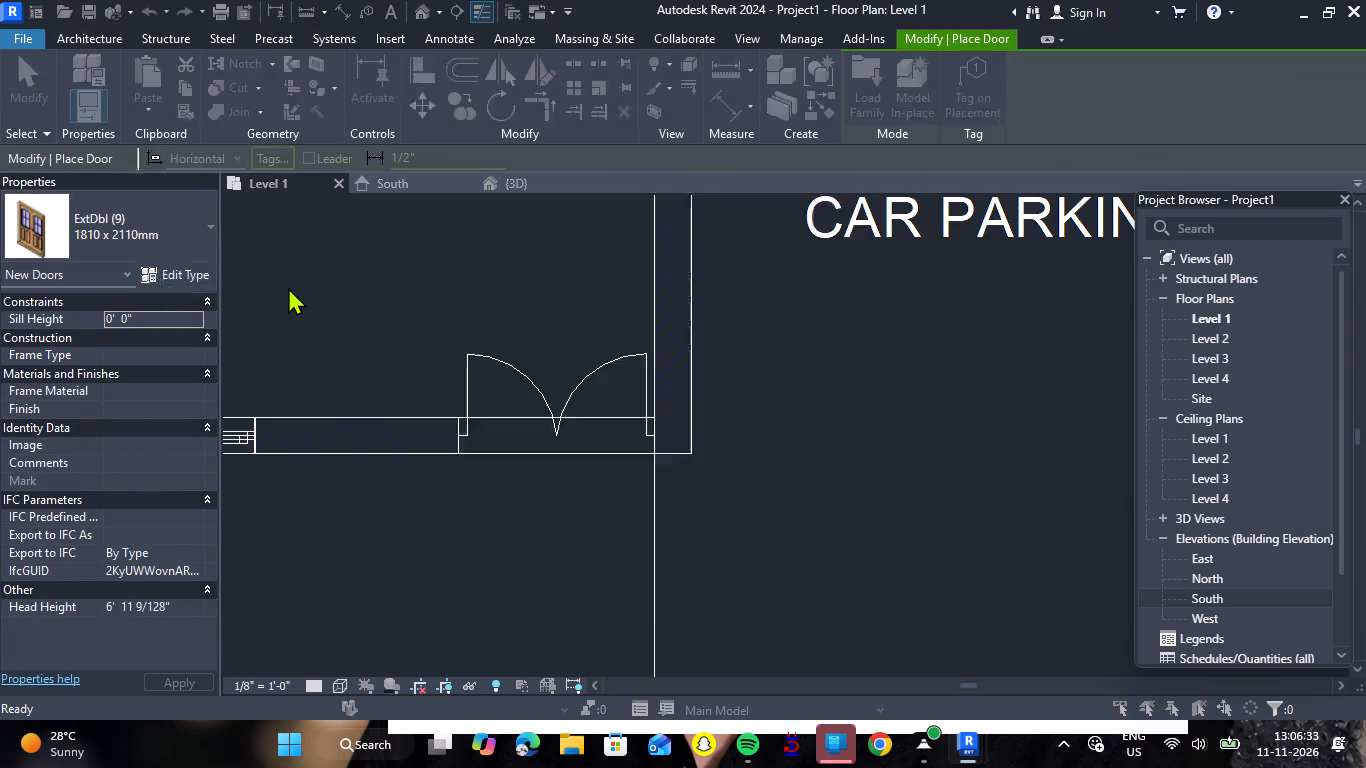
pyautogui.click(1206, 152)
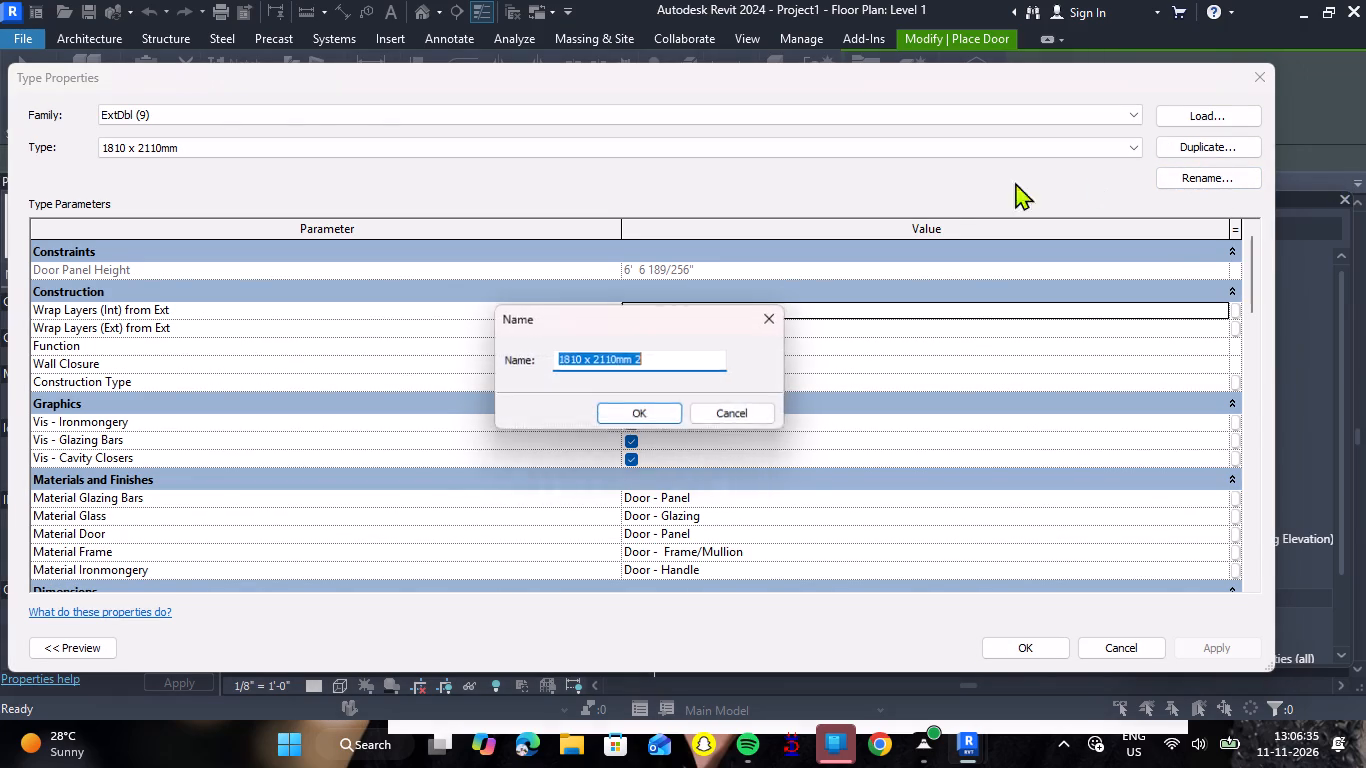
pyautogui.press('BackSpace')
pyautogui.write("4'")
pyautogui.press('Return')
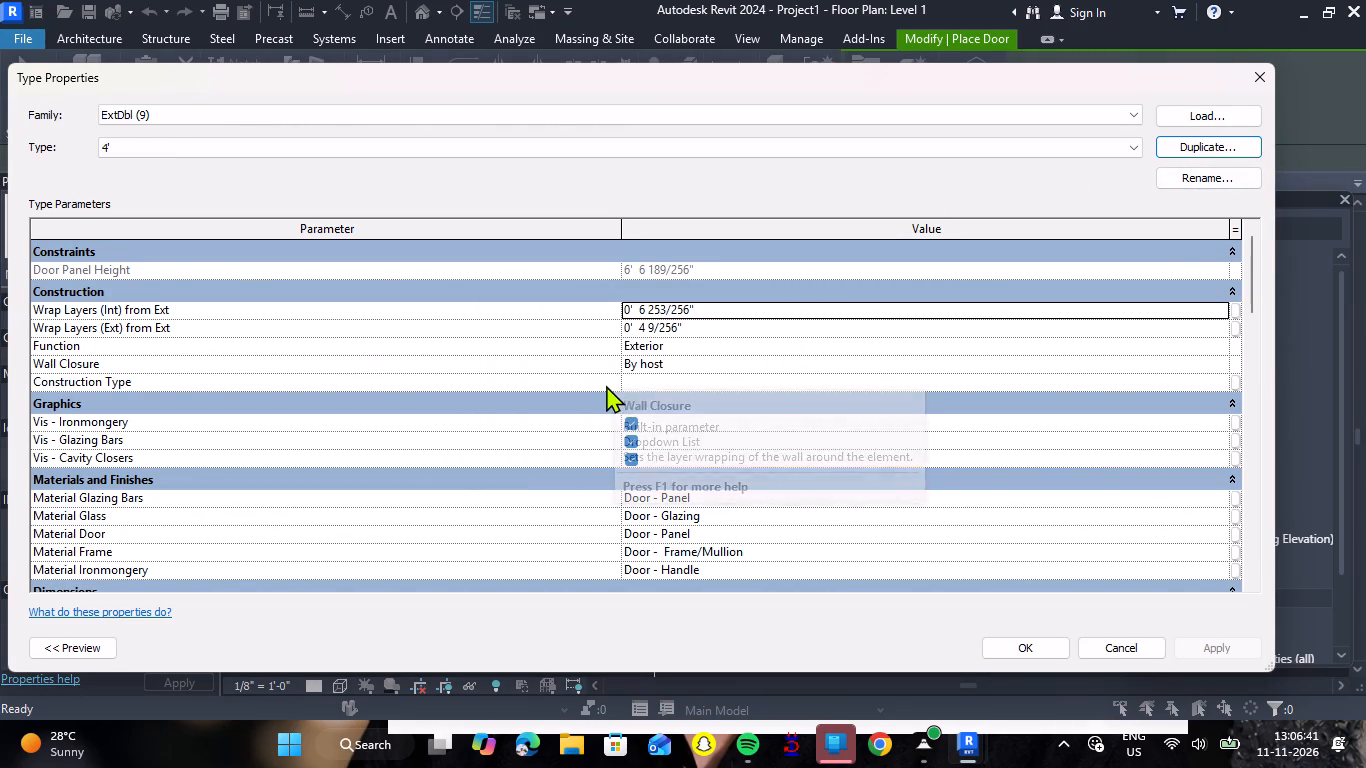
# Set the Width of the ExtDbl (9) 4' door type to 4' and apply it.
pyautogui.scroll(-2, 742, 402)
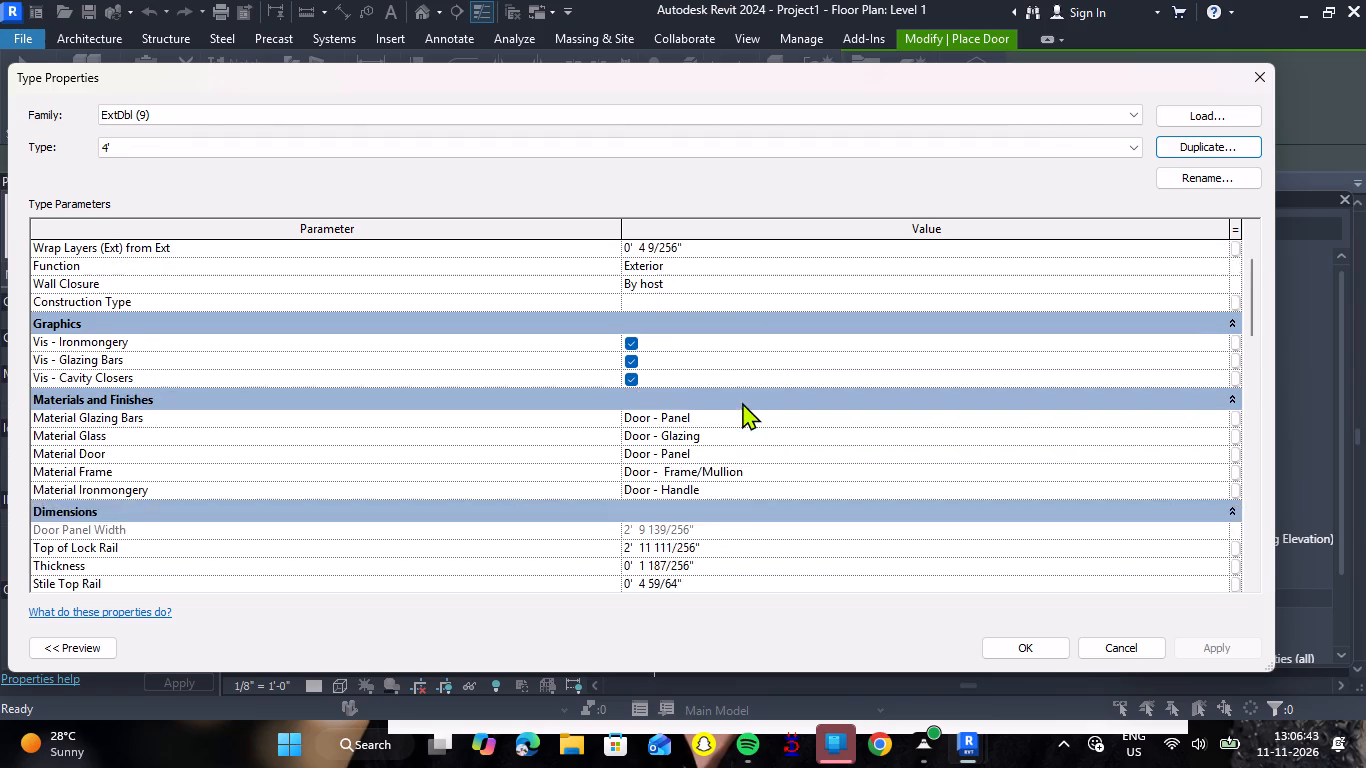
pyautogui.scroll(-7, 742, 402)
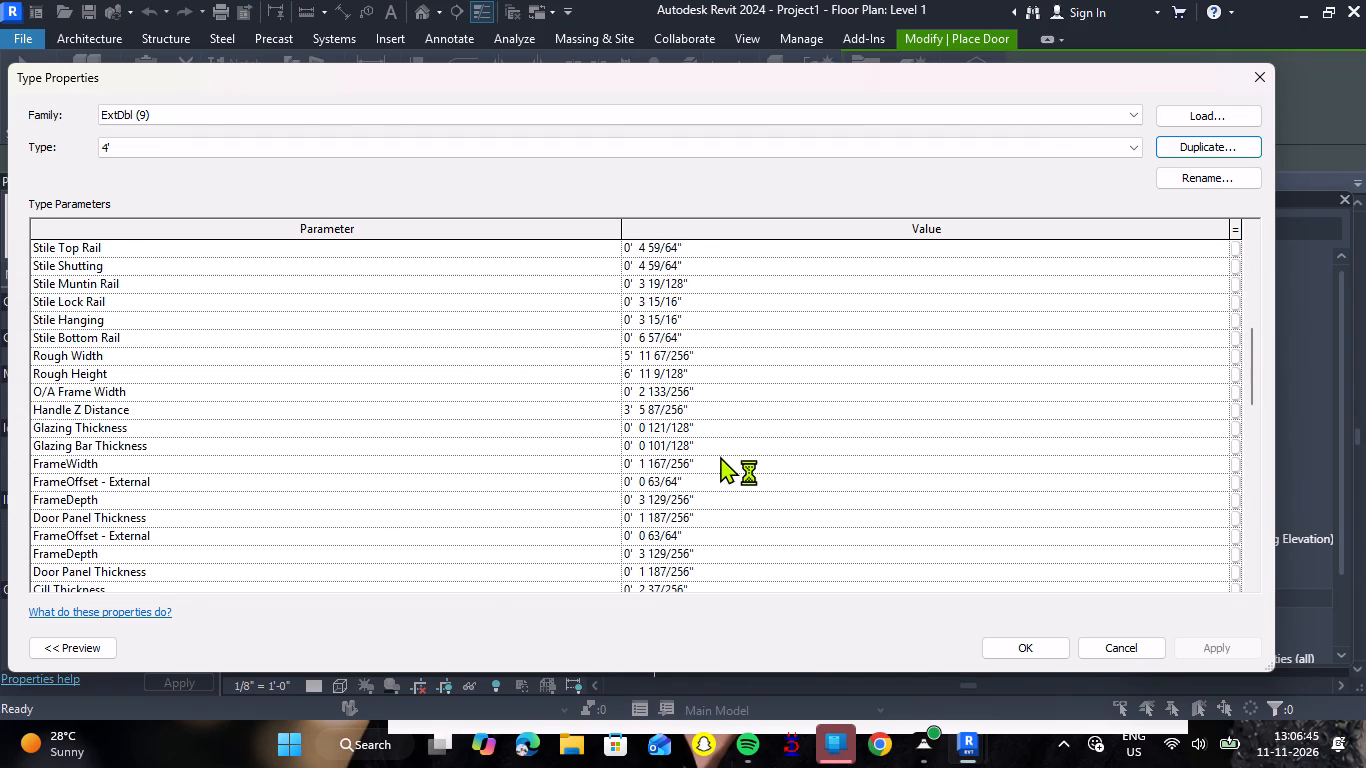
pyautogui.scroll(-4, 720, 456)
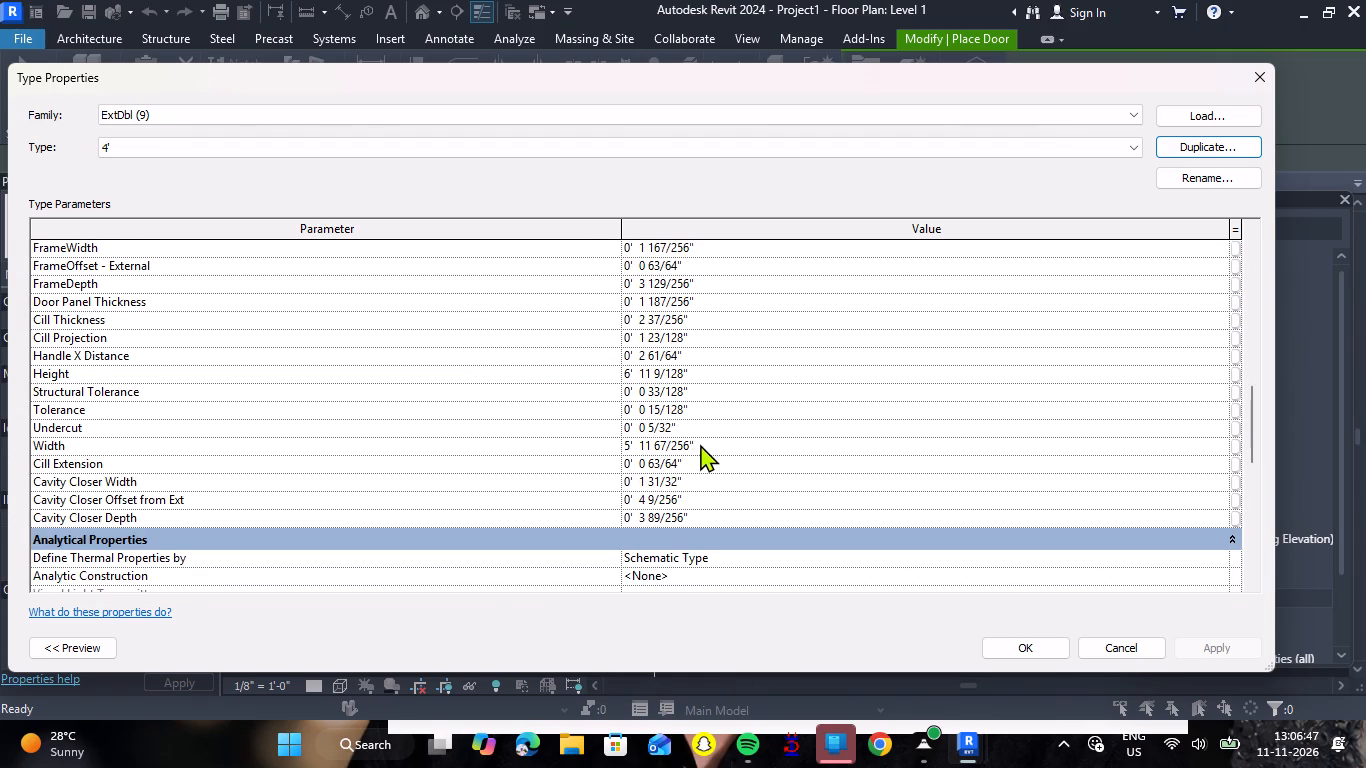
pyautogui.click(730, 466)
pyautogui.click(725, 446)
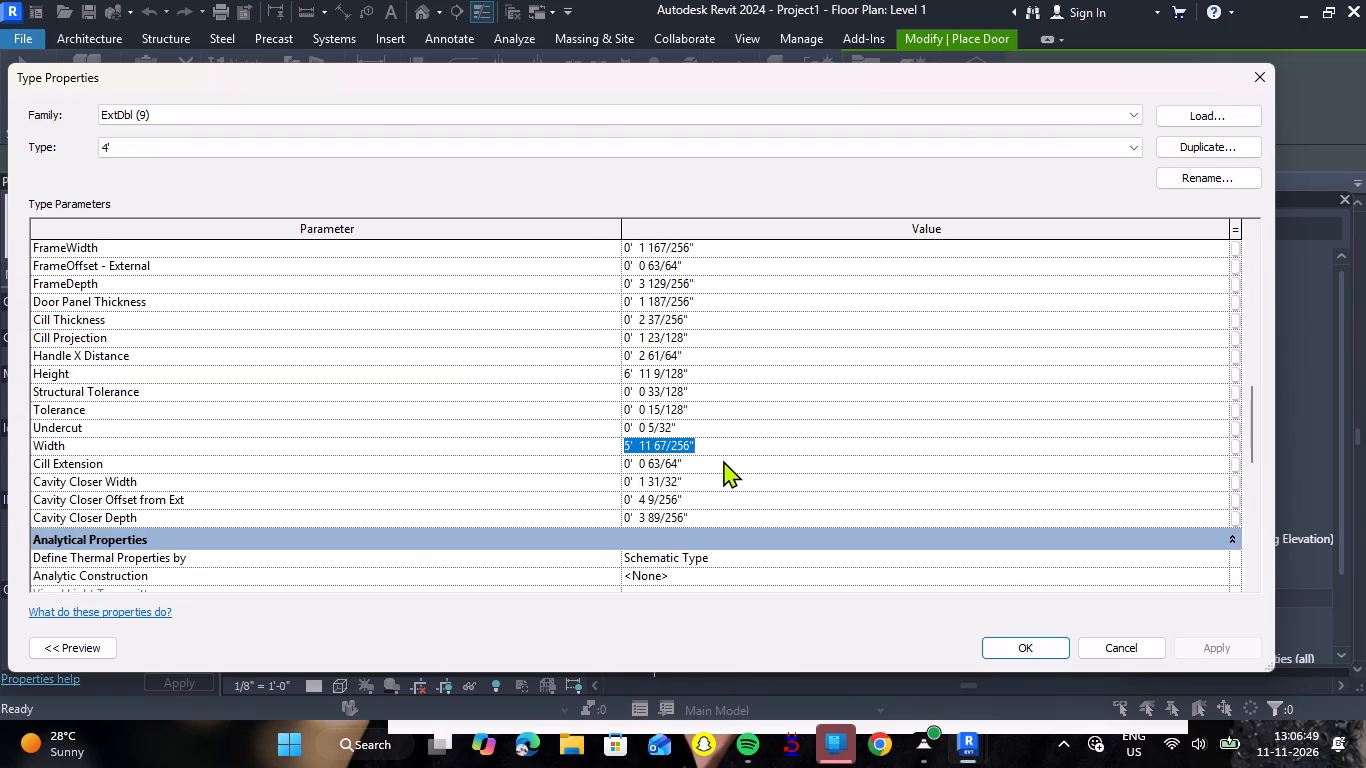
pyautogui.write("4'")
pyautogui.press('Return')
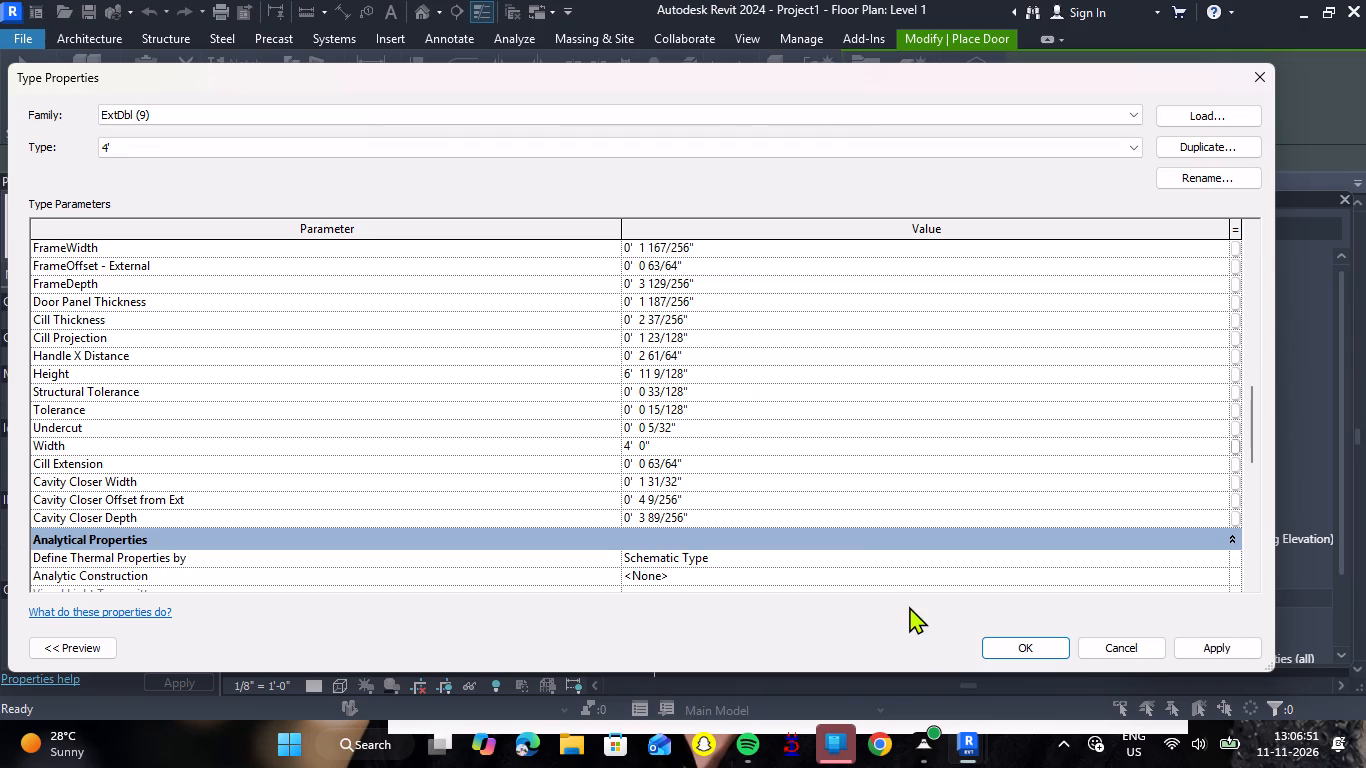
pyautogui.click(997, 650)
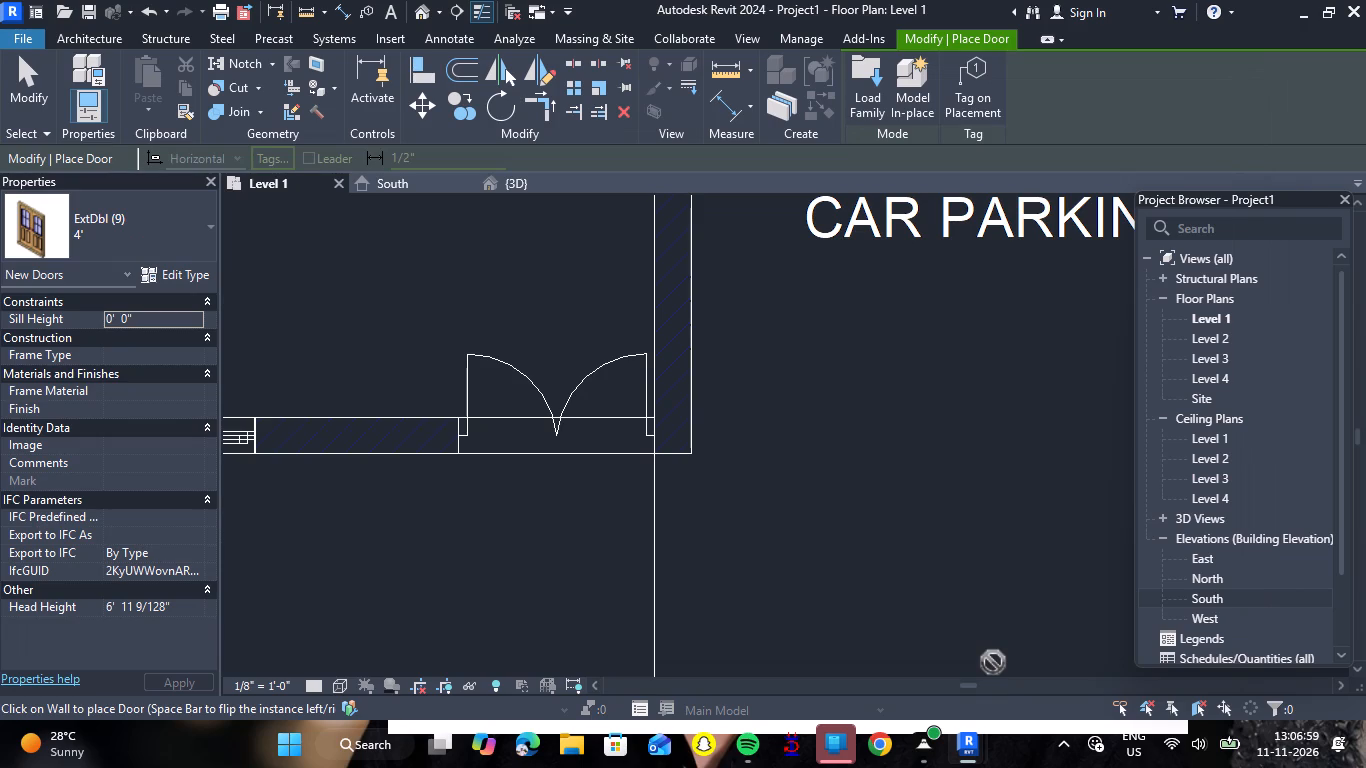
# Place the ExtDbl (9) 4' door in the living room's front wall, aligned with the double-door symbol near the corner.
pyautogui.click(570, 455)
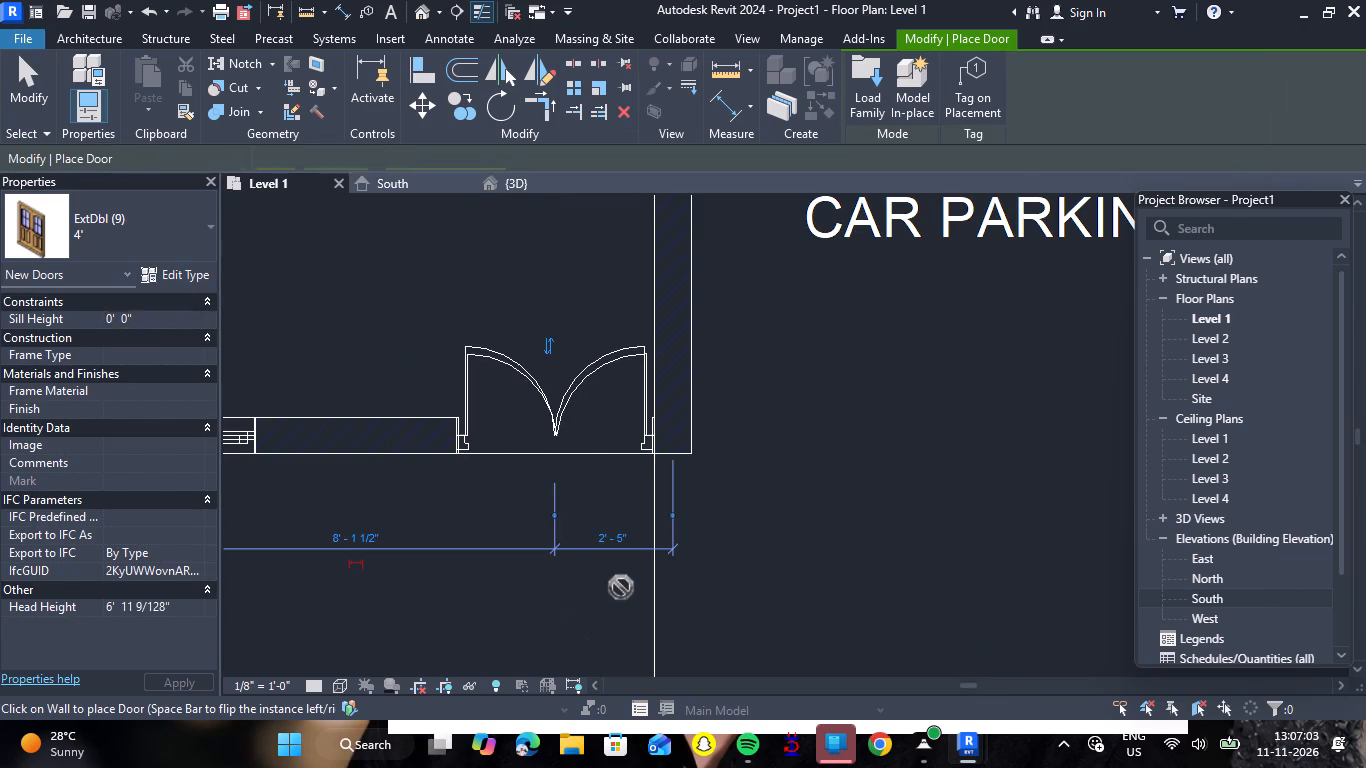
pyautogui.scroll(-9, 604, 588)
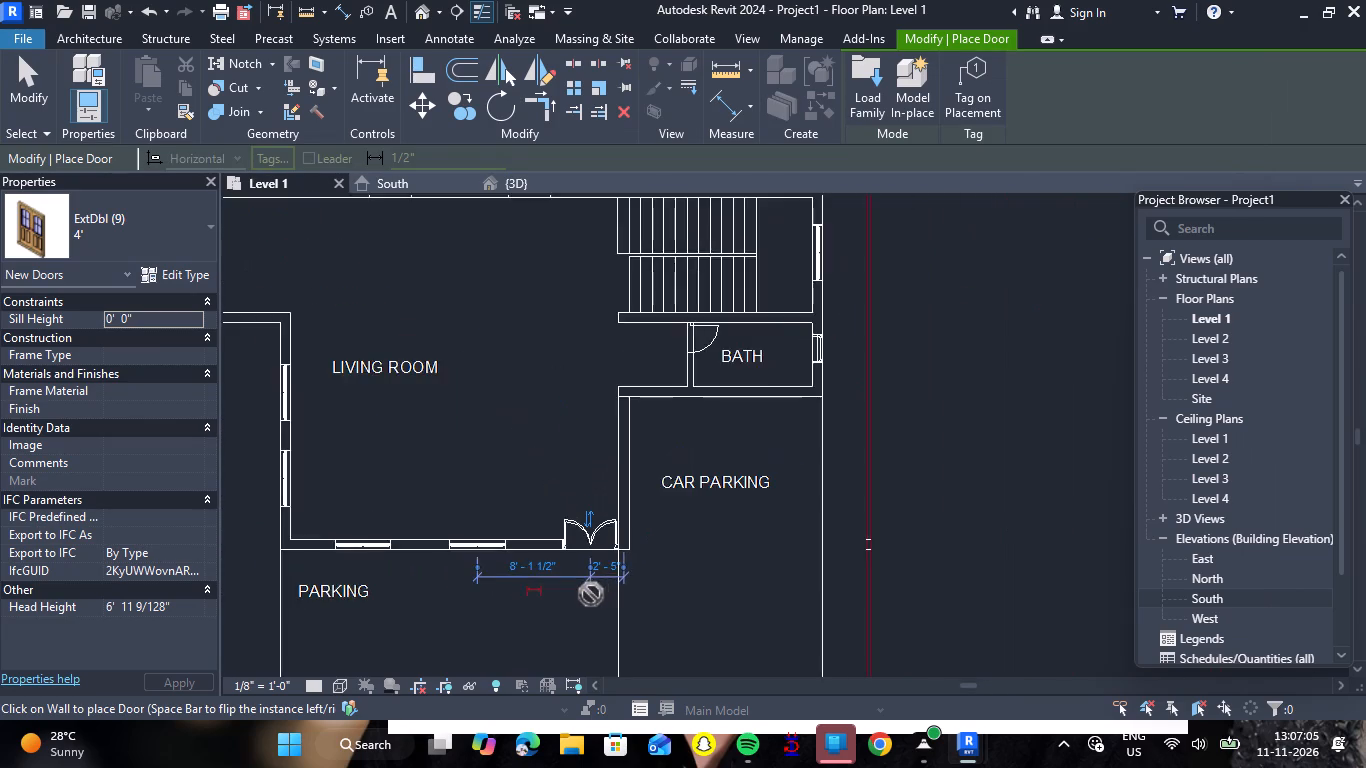
pyautogui.scroll(-5, 591, 594)
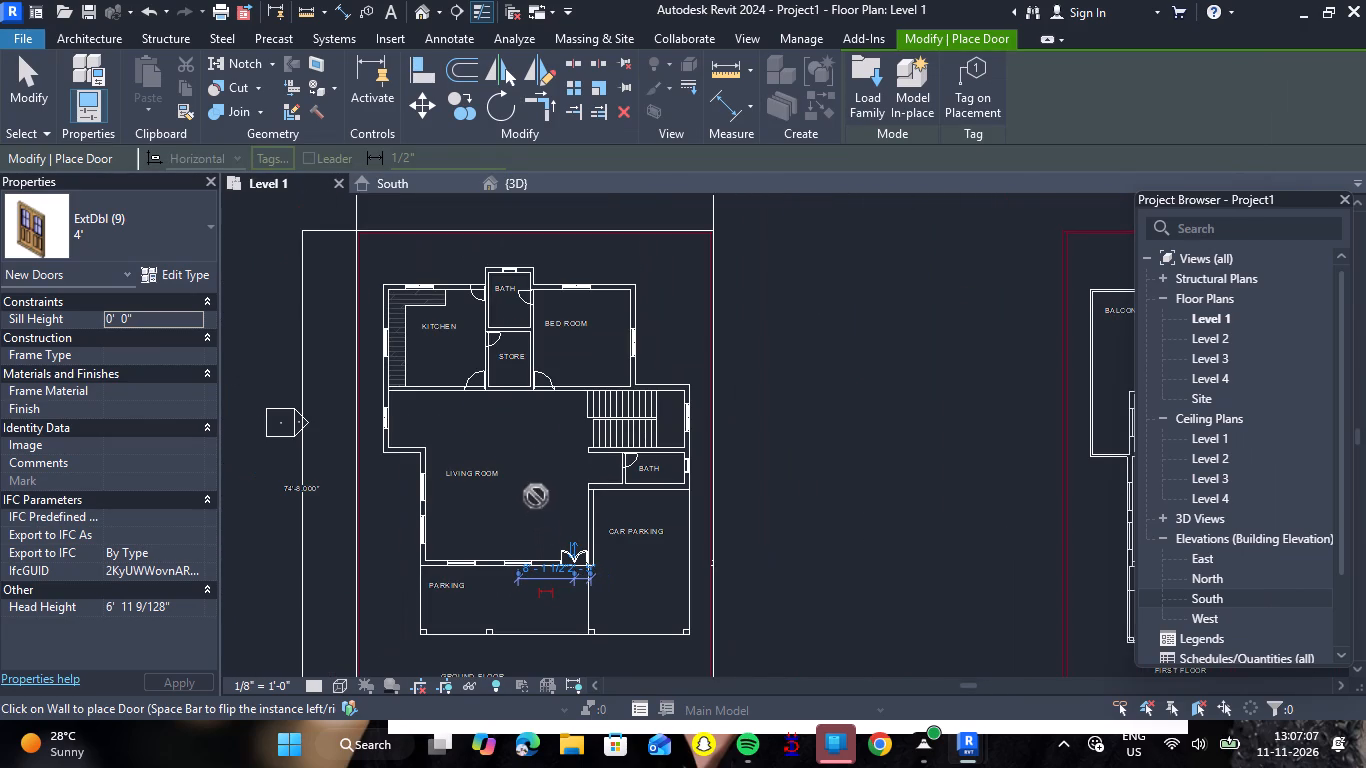
pyautogui.press('Escape')
pyautogui.press('Escape')
# For another door family to load, browse to ProgramData > Autodesk > RVT 2024 > Family Templates > India > Doors.
pyautogui.scroll(4, 473, 293)
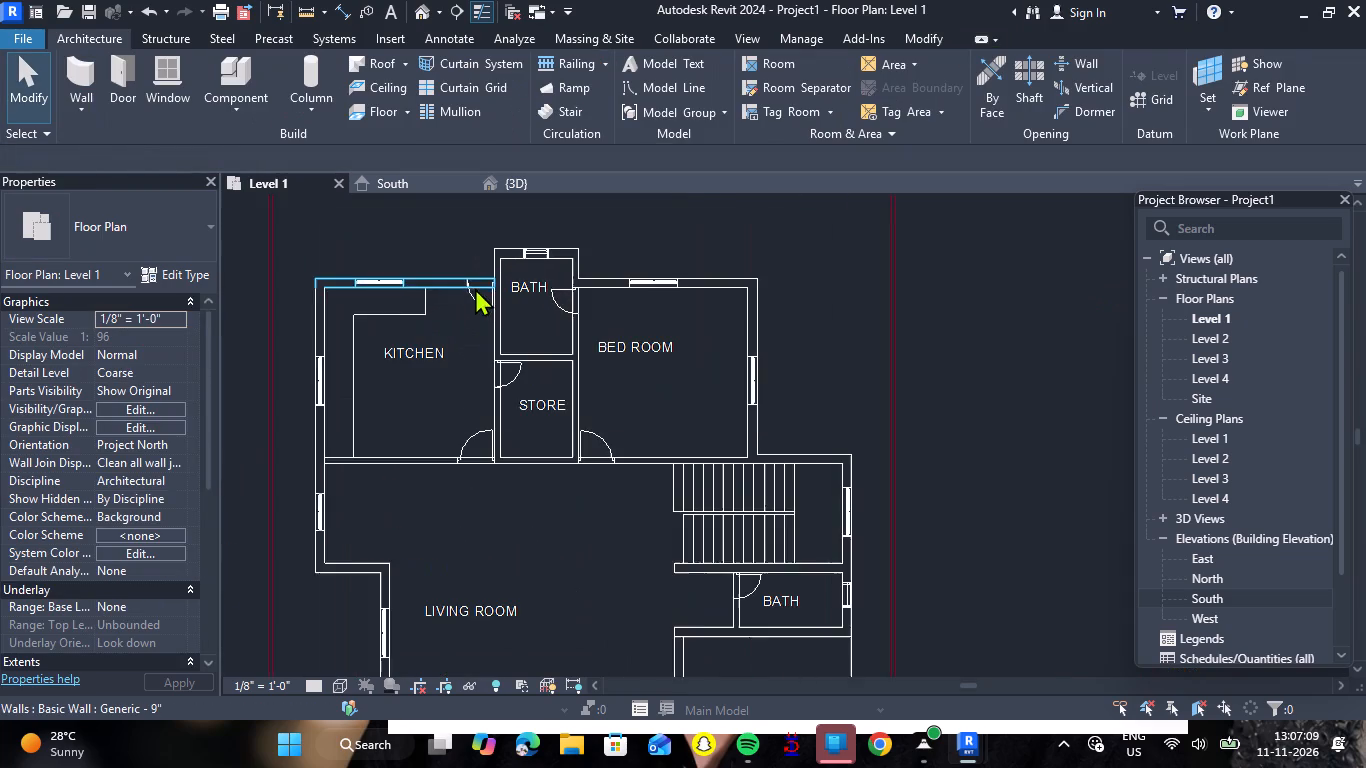
pyautogui.scroll(7, 476, 265)
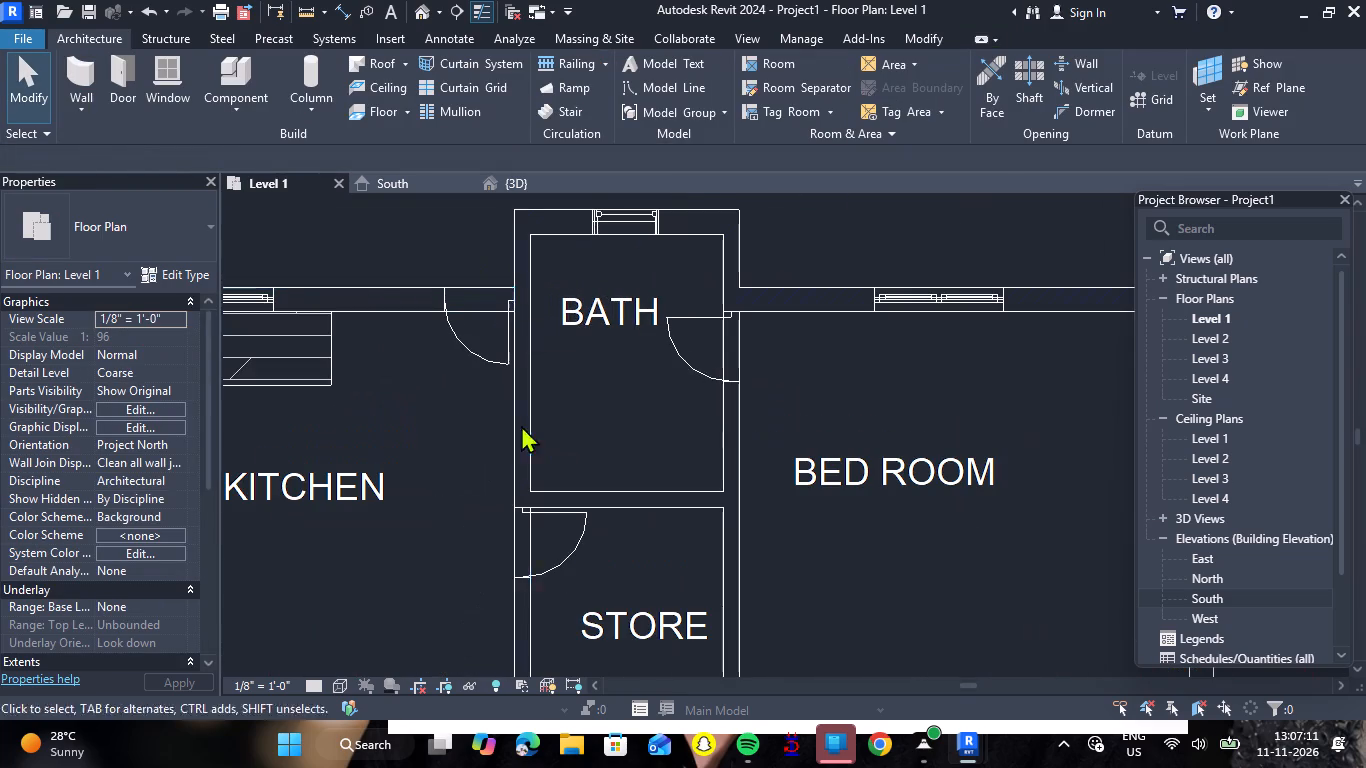
pyautogui.scroll(-3, 487, 319)
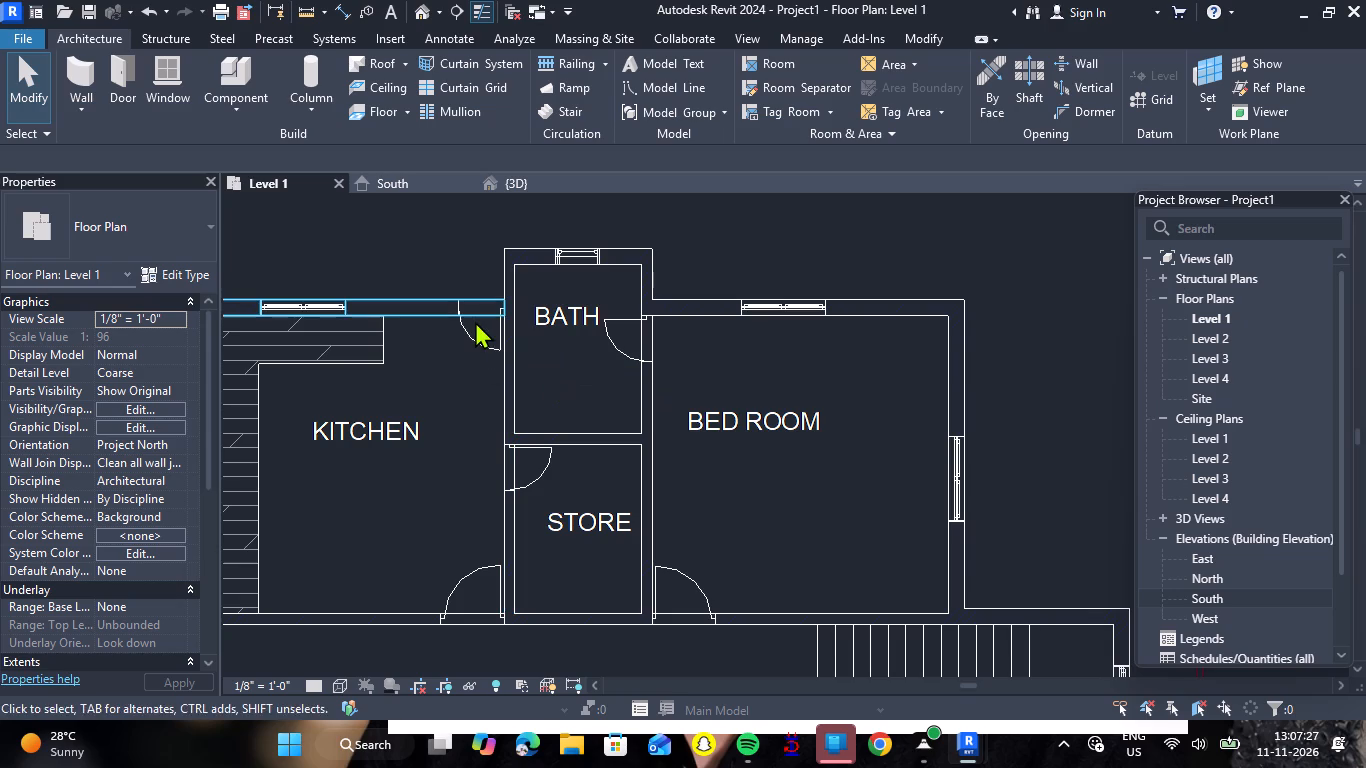
pyautogui.click(117, 77)
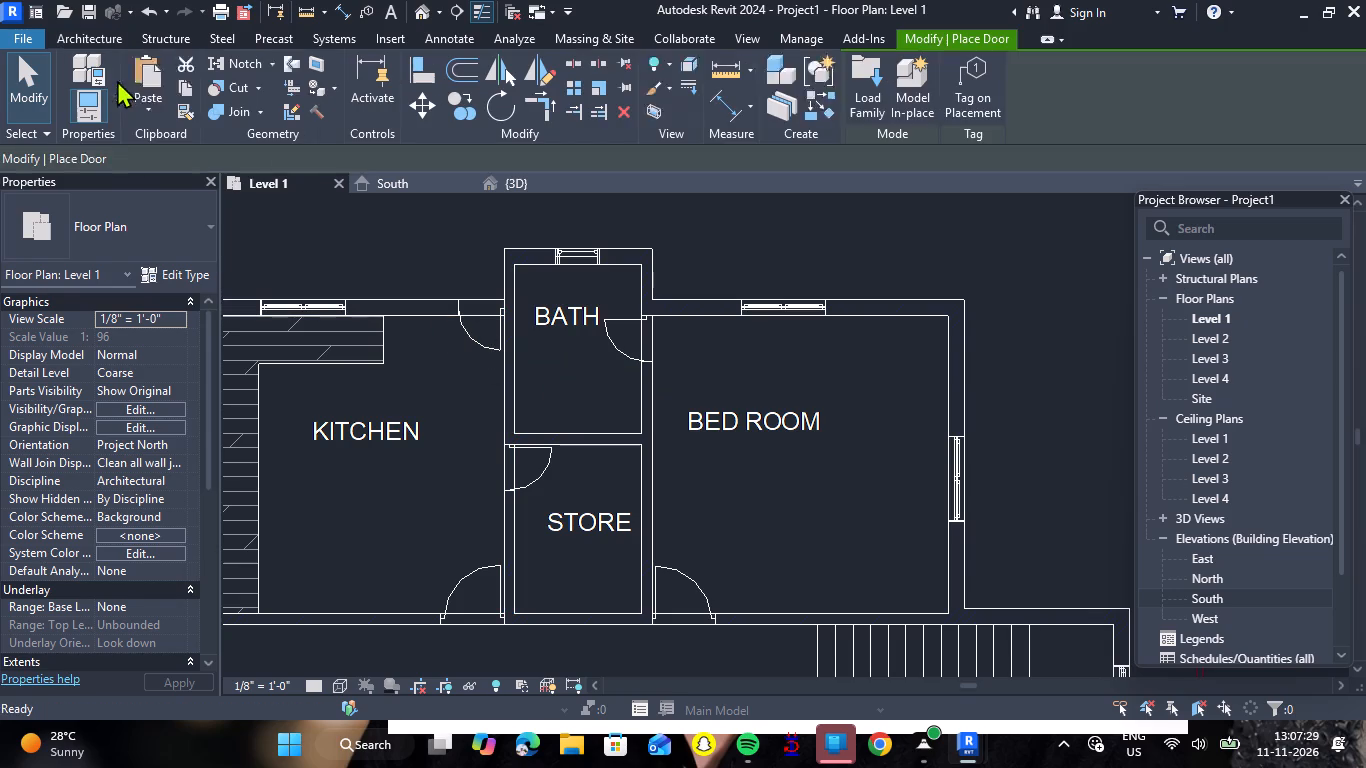
pyautogui.click(861, 109)
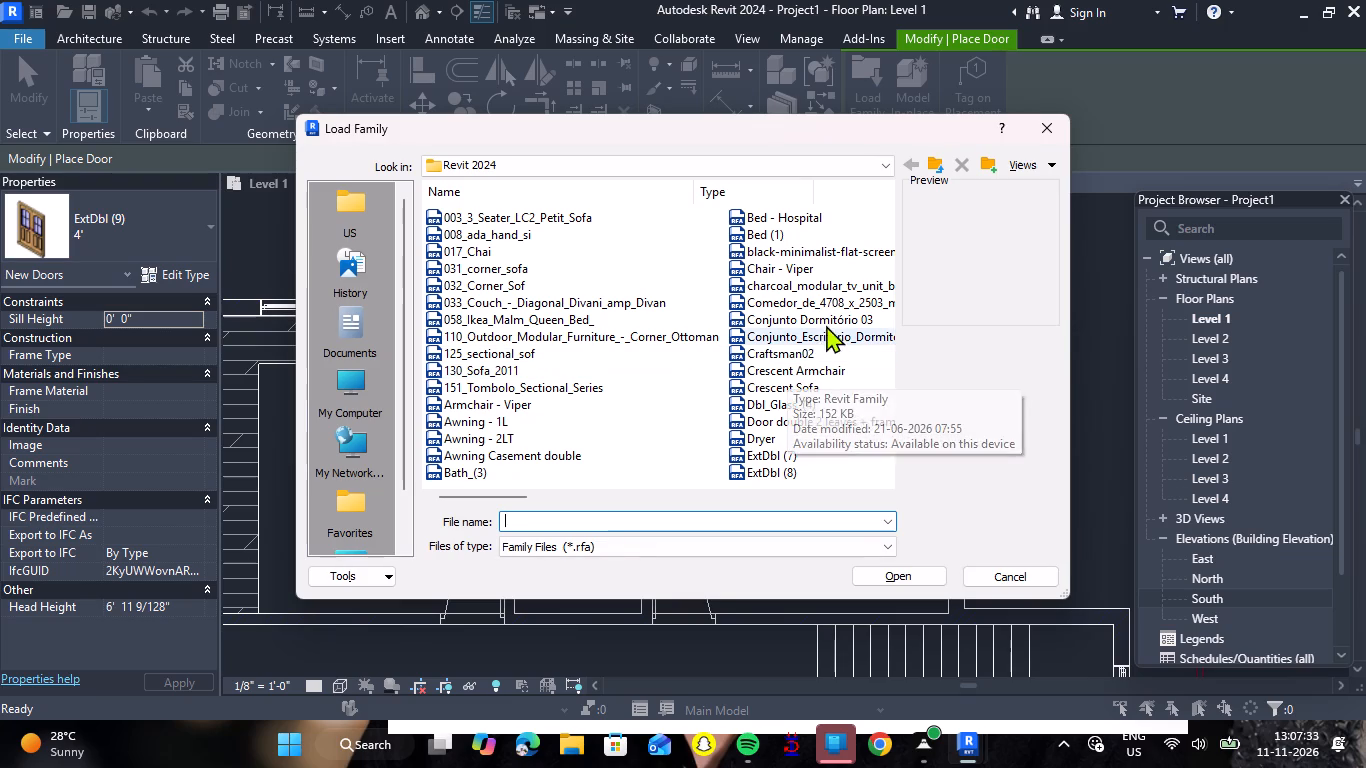
pyautogui.click(937, 168)
pyautogui.click(934, 168)
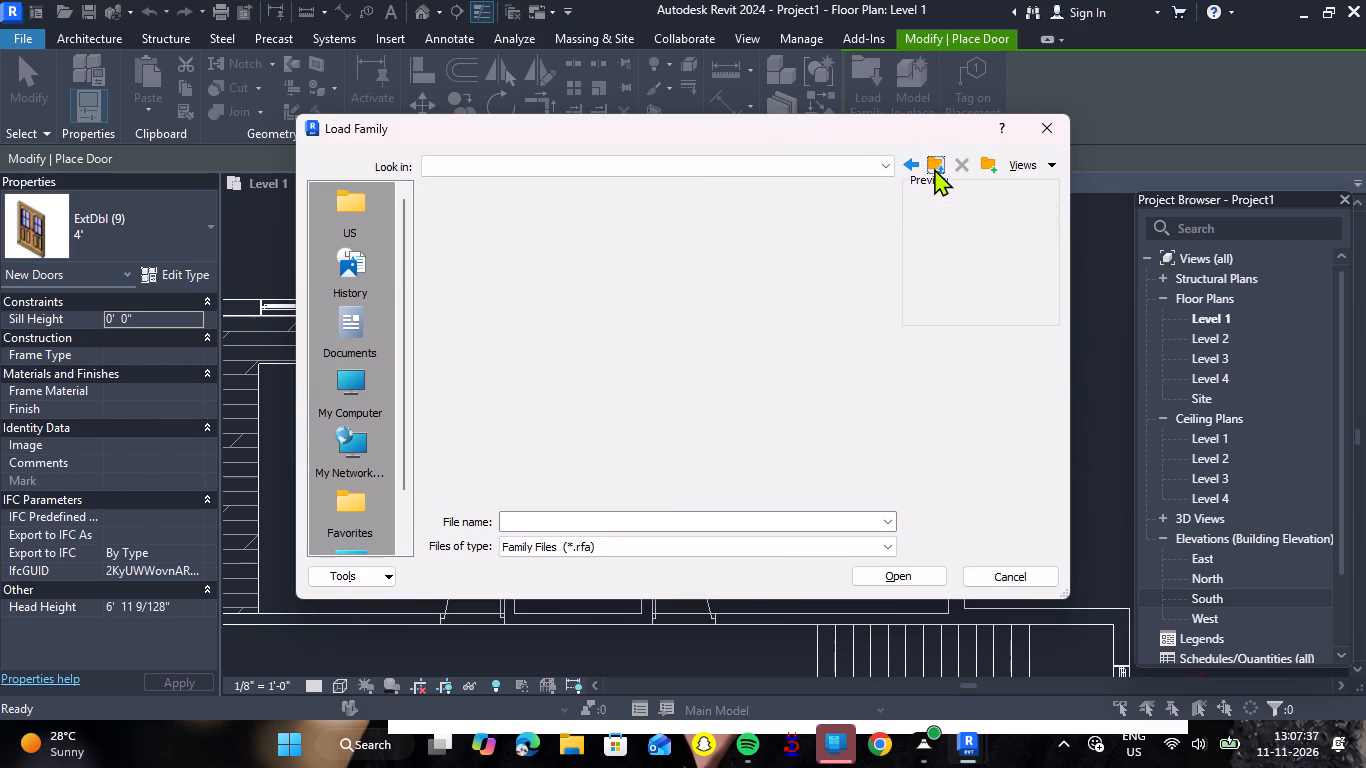
pyautogui.scroll(-1, 338, 461)
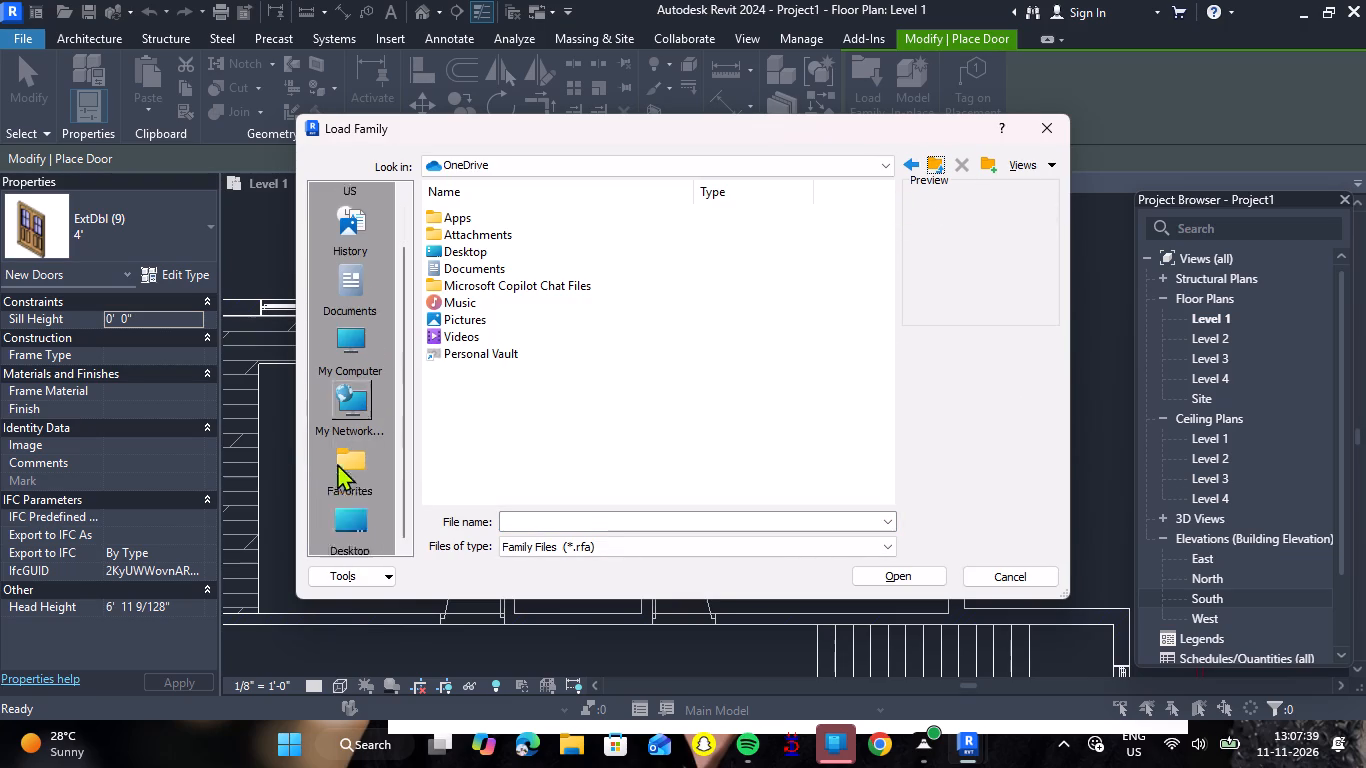
pyautogui.scroll(-2, 337, 463)
pyautogui.doubleClick(360, 329)
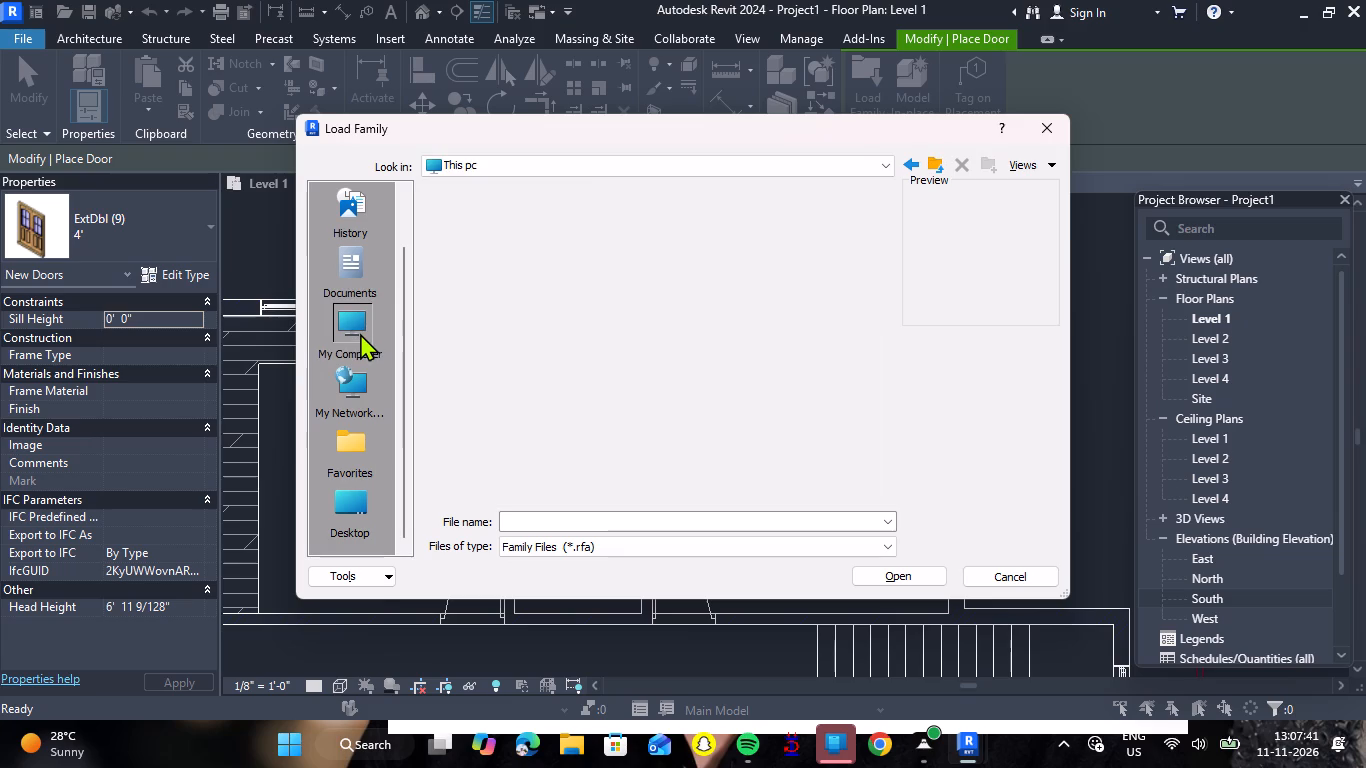
pyautogui.doubleClick(490, 221)
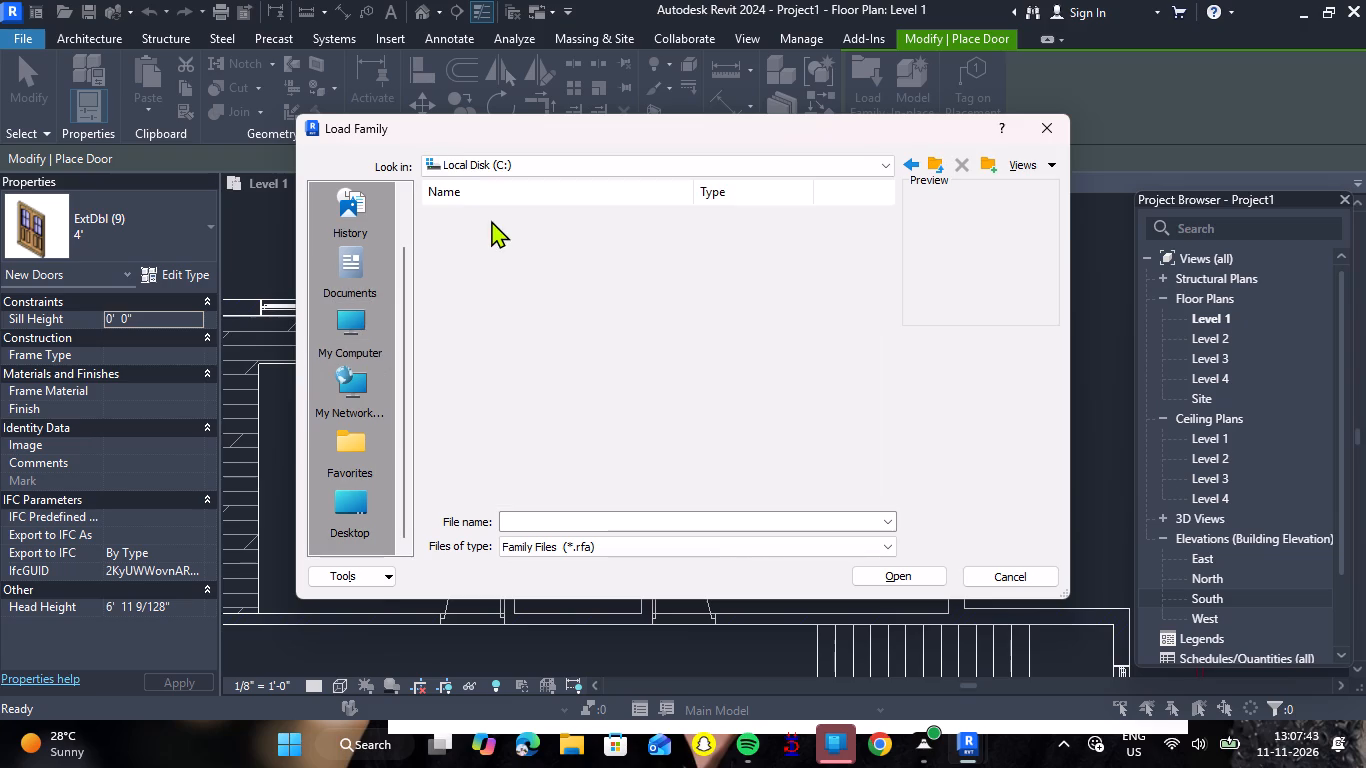
pyautogui.doubleClick(486, 369)
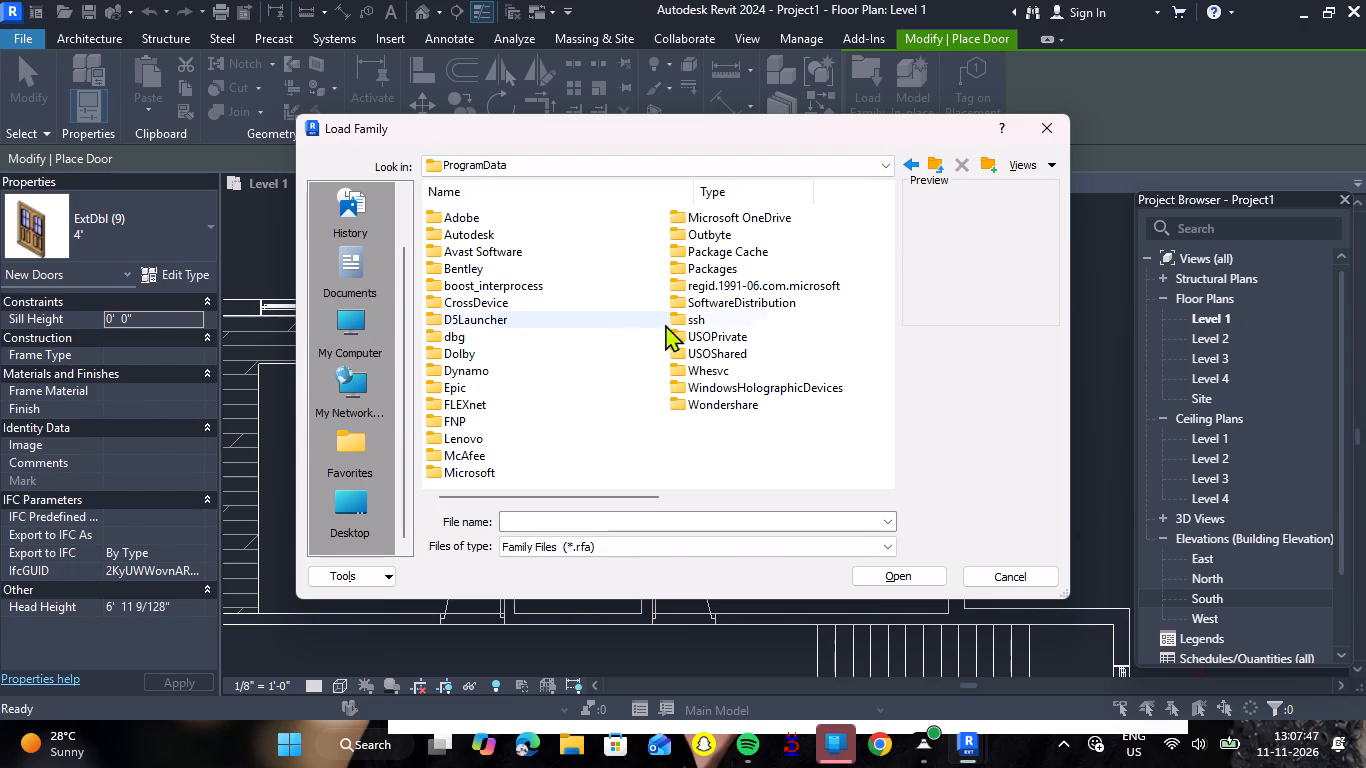
pyautogui.doubleClick(508, 232)
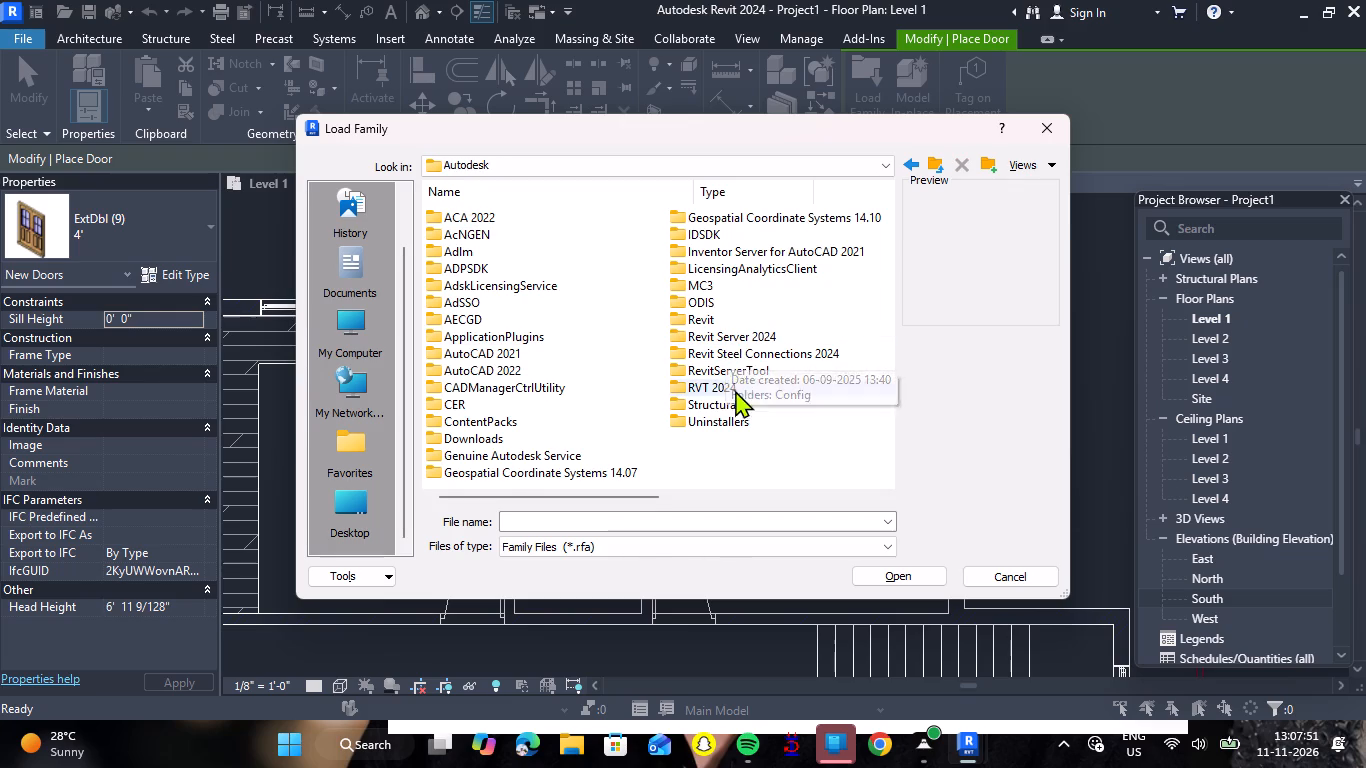
pyautogui.click(719, 383)
pyautogui.click(719, 383)
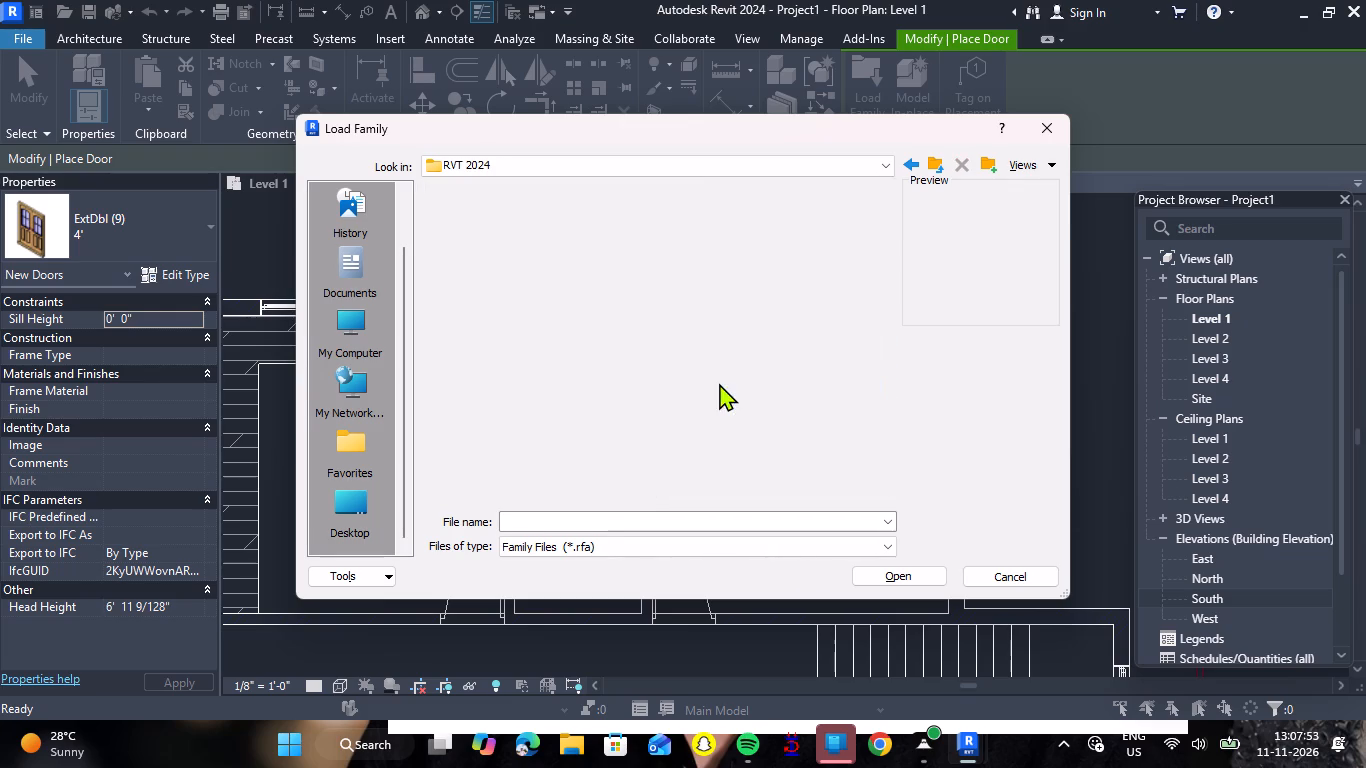
pyautogui.doubleClick(495, 284)
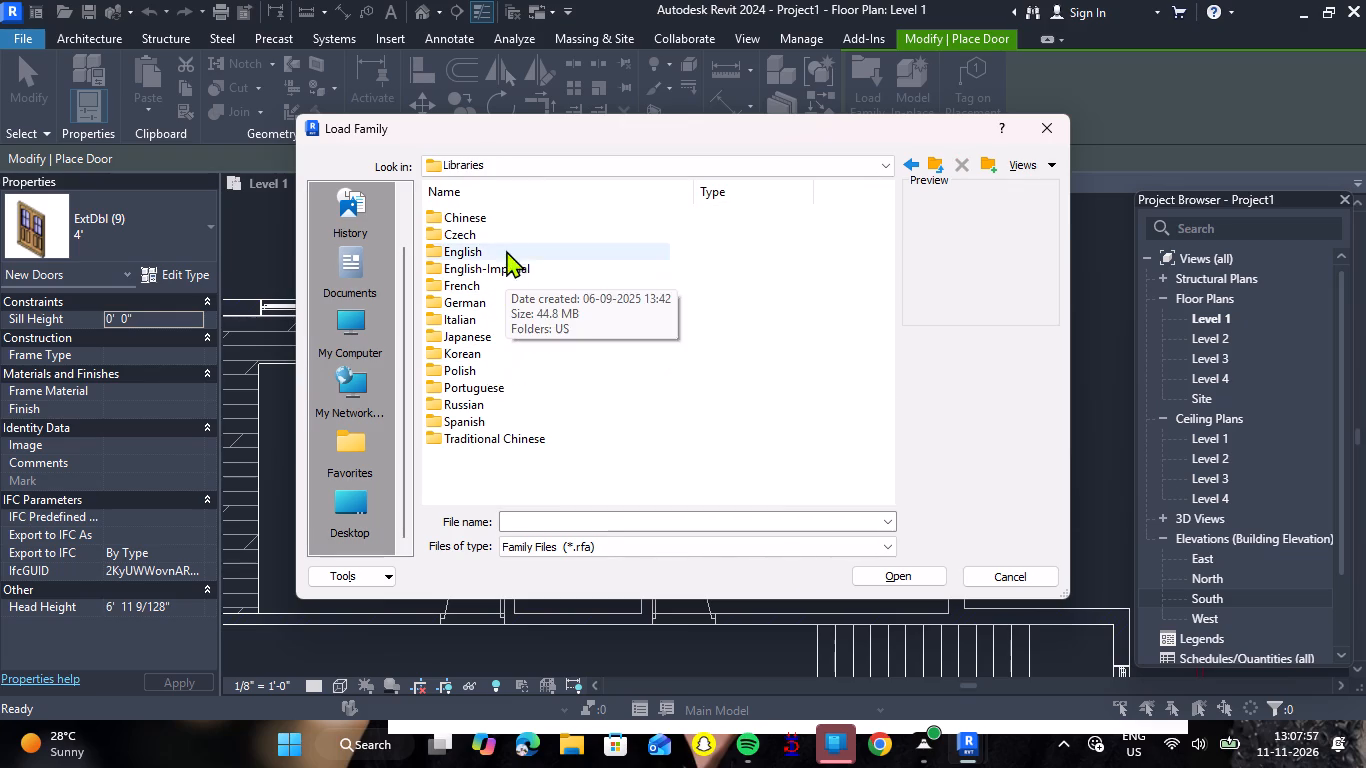
pyautogui.click(938, 168)
pyautogui.doubleClick(610, 250)
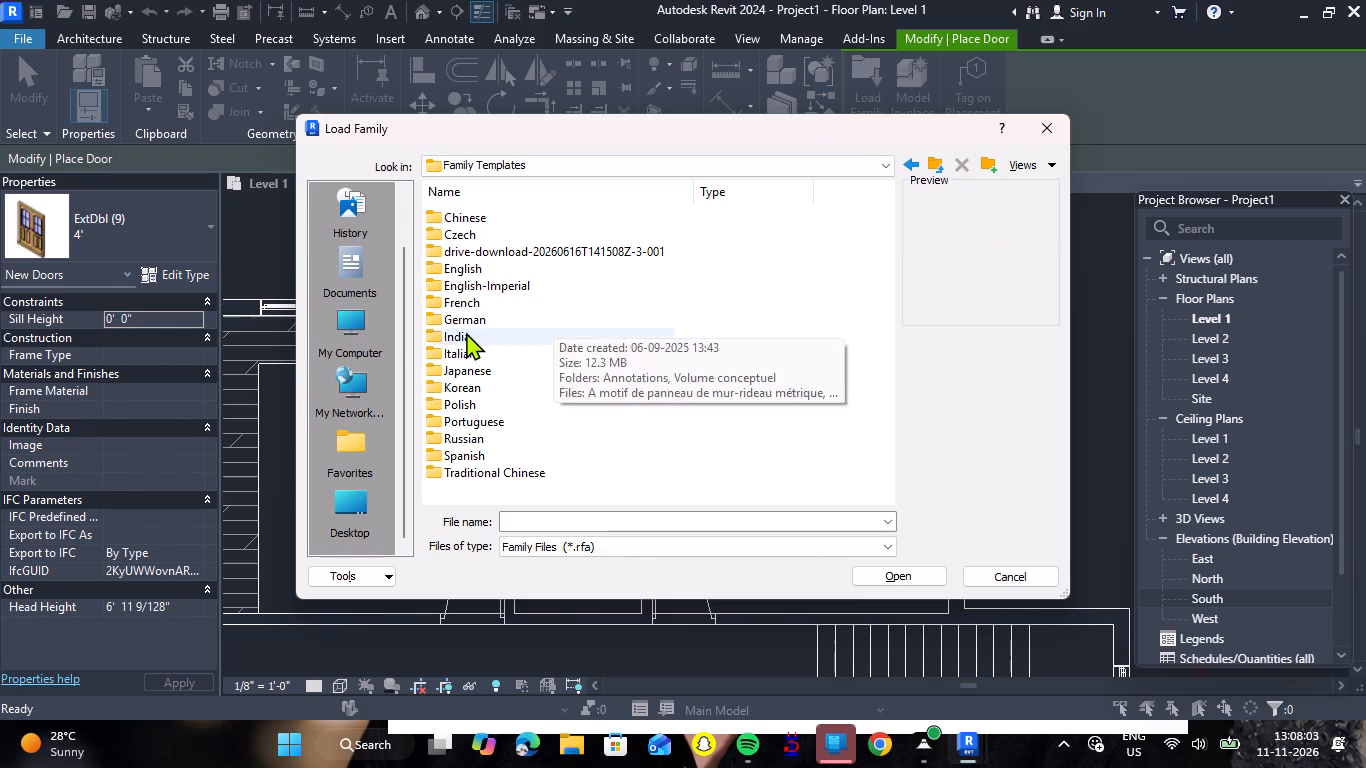
pyautogui.tripleClick(466, 332)
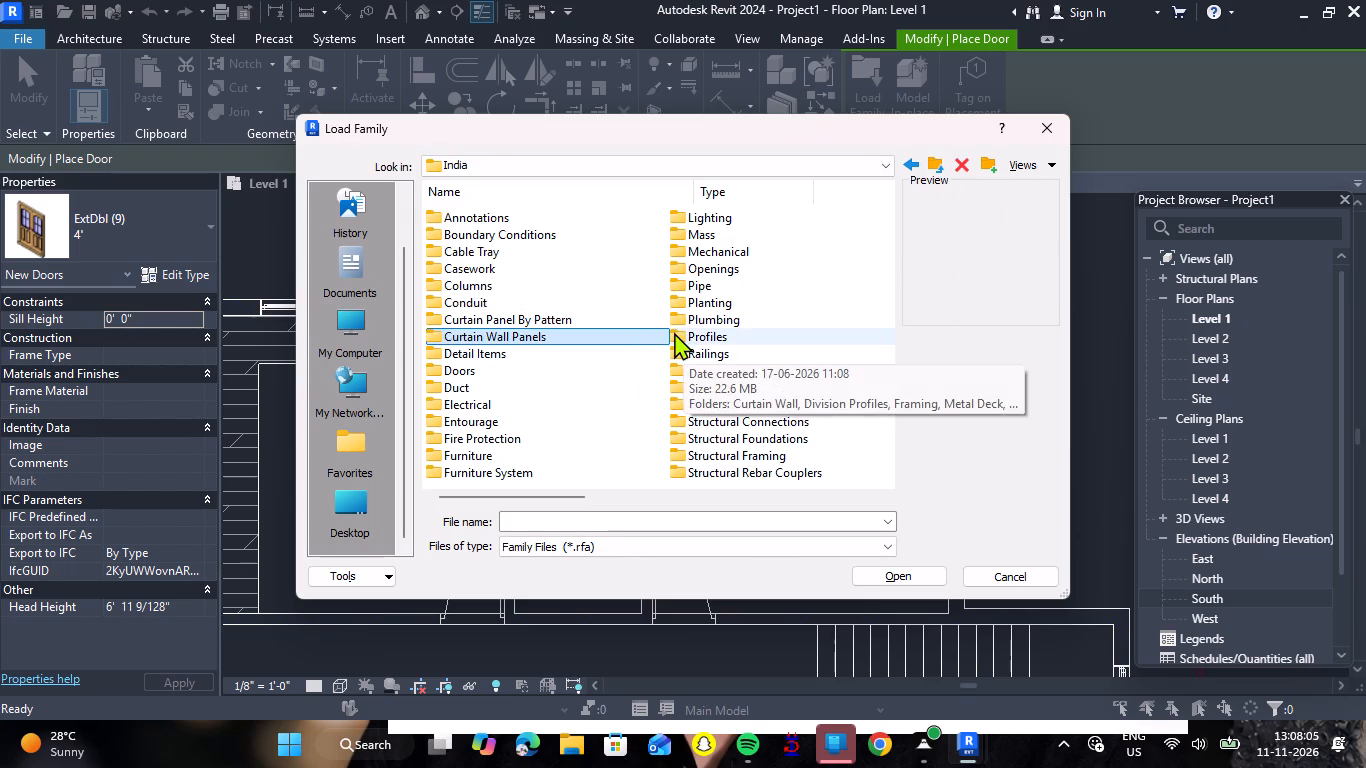
pyautogui.doubleClick(450, 370)
# Preview the door families in the Doors folder, from M_Door-Curtain-Wall-Double-Glass through M_Door-Single-Flush_Panel_Double-Acting.
pyautogui.click(519, 264)
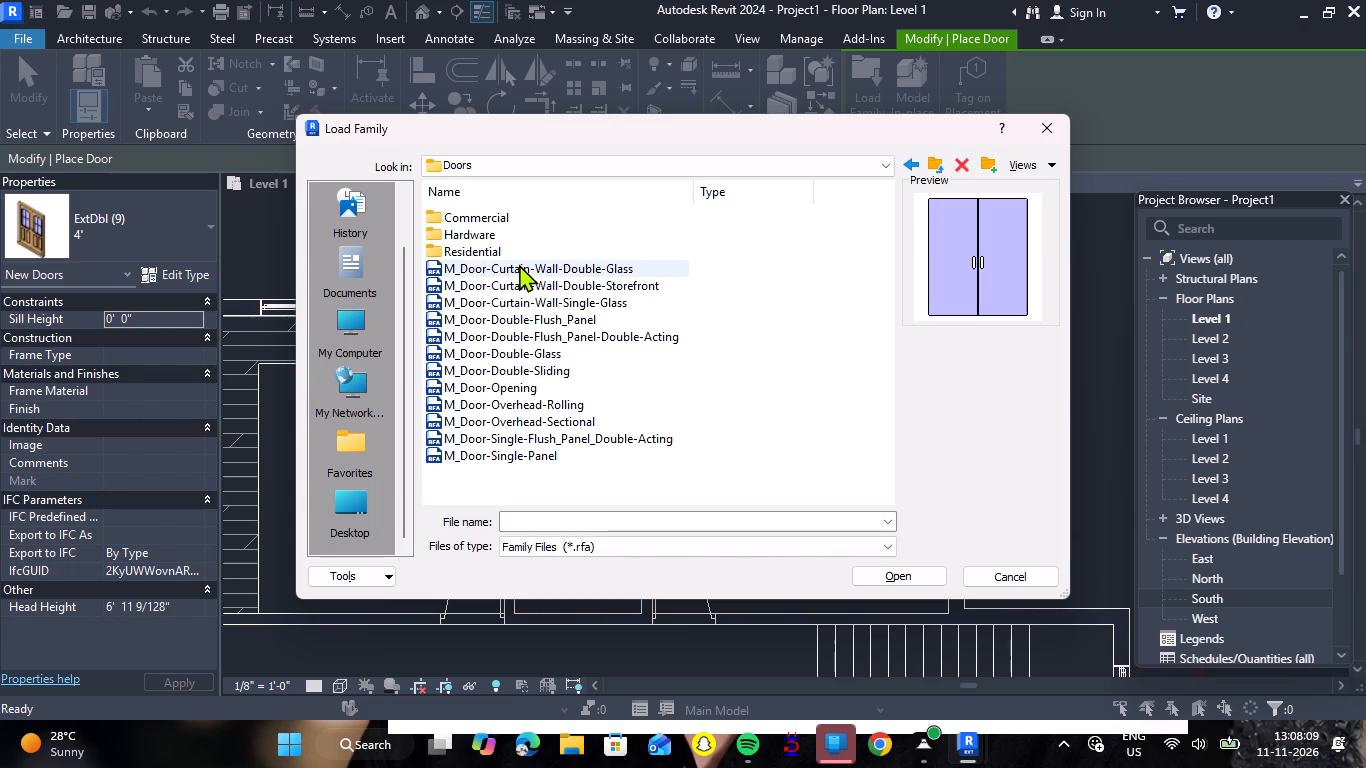
pyautogui.press('Down')
pyautogui.press('Down')
pyautogui.press('Down')
pyautogui.press('Down')
pyautogui.press('Down')
pyautogui.press('Down')
pyautogui.press('Down')
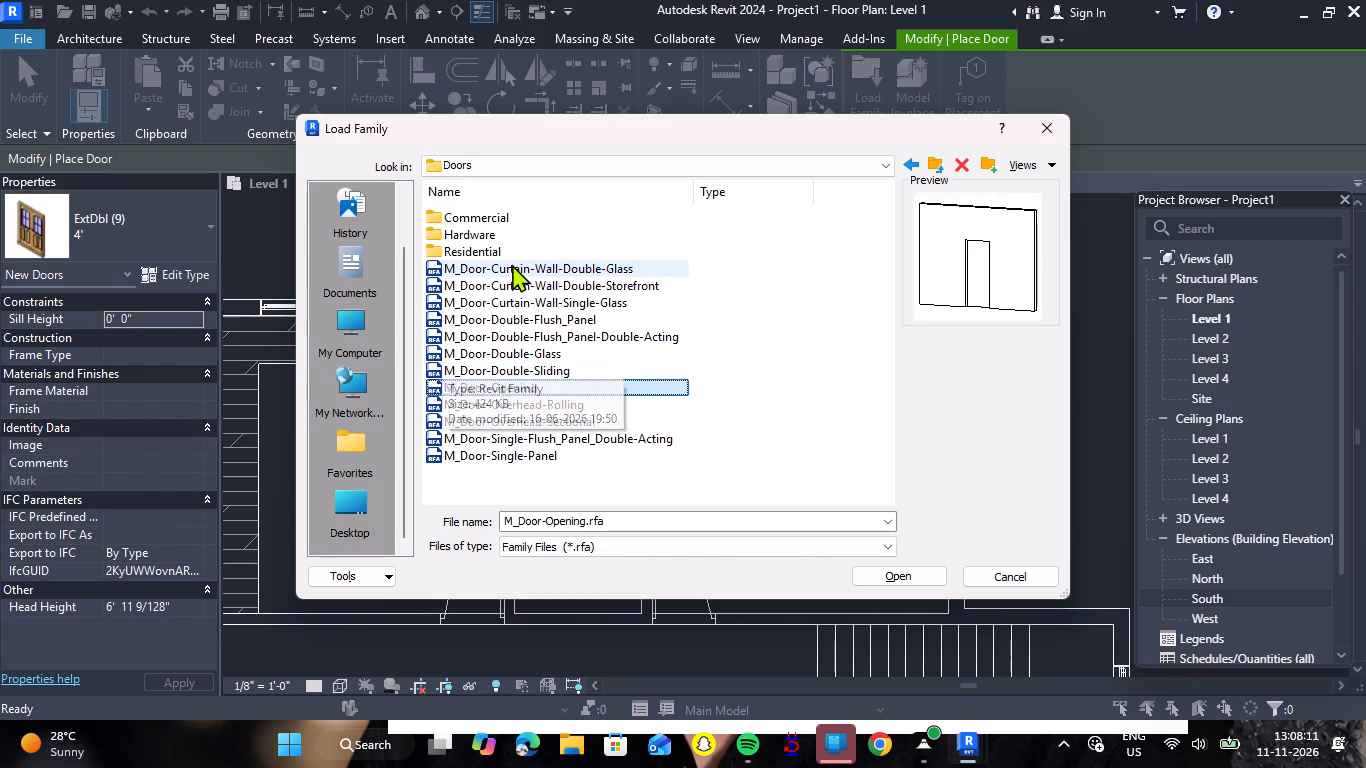
pyautogui.press('Down')
pyautogui.press('Down')
pyautogui.press('Down')
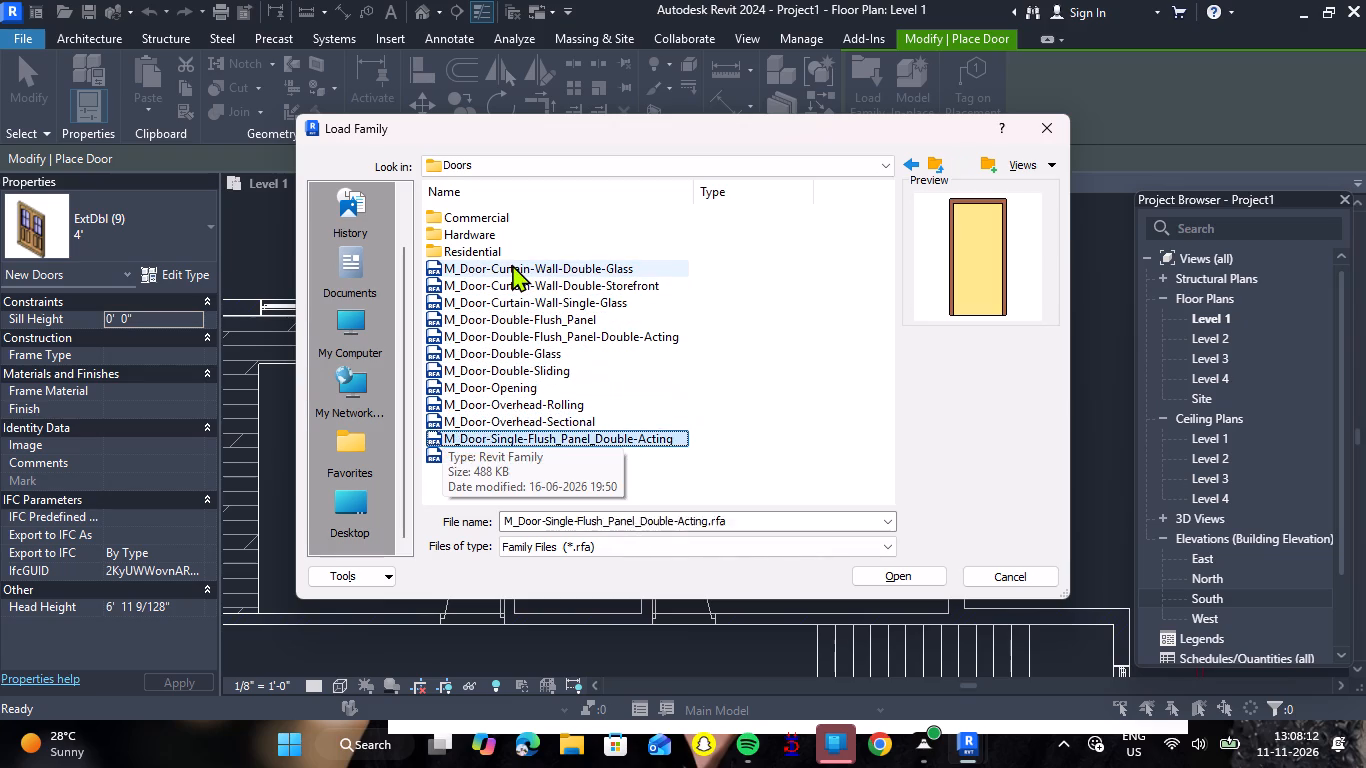
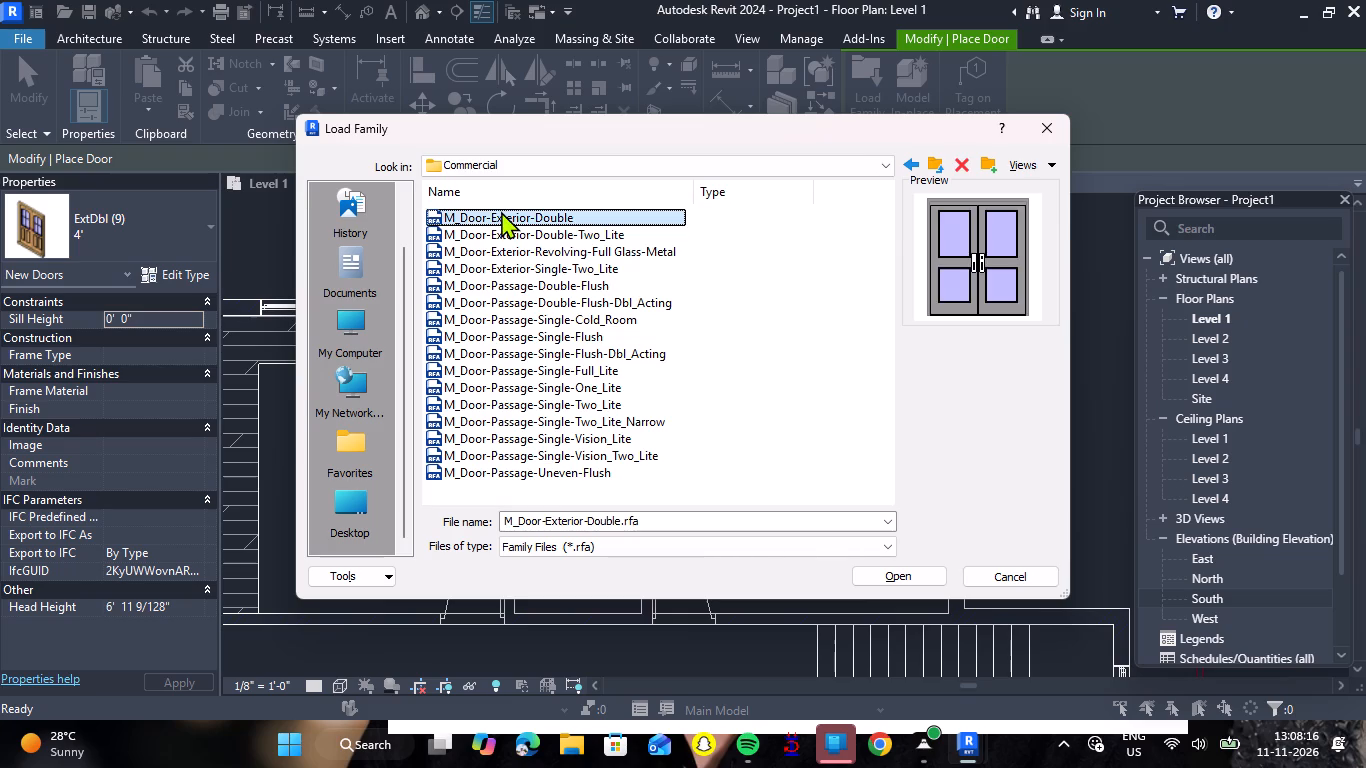
# Preview the door families in the Commercial folder, from M_Door-Exterior-Double through M_Door-Passage-Double-Flush-Dbl_Acting.
pyautogui.press('Down')
pyautogui.press('Down')
pyautogui.press('Down')
pyautogui.press('Down')
pyautogui.press('Up')
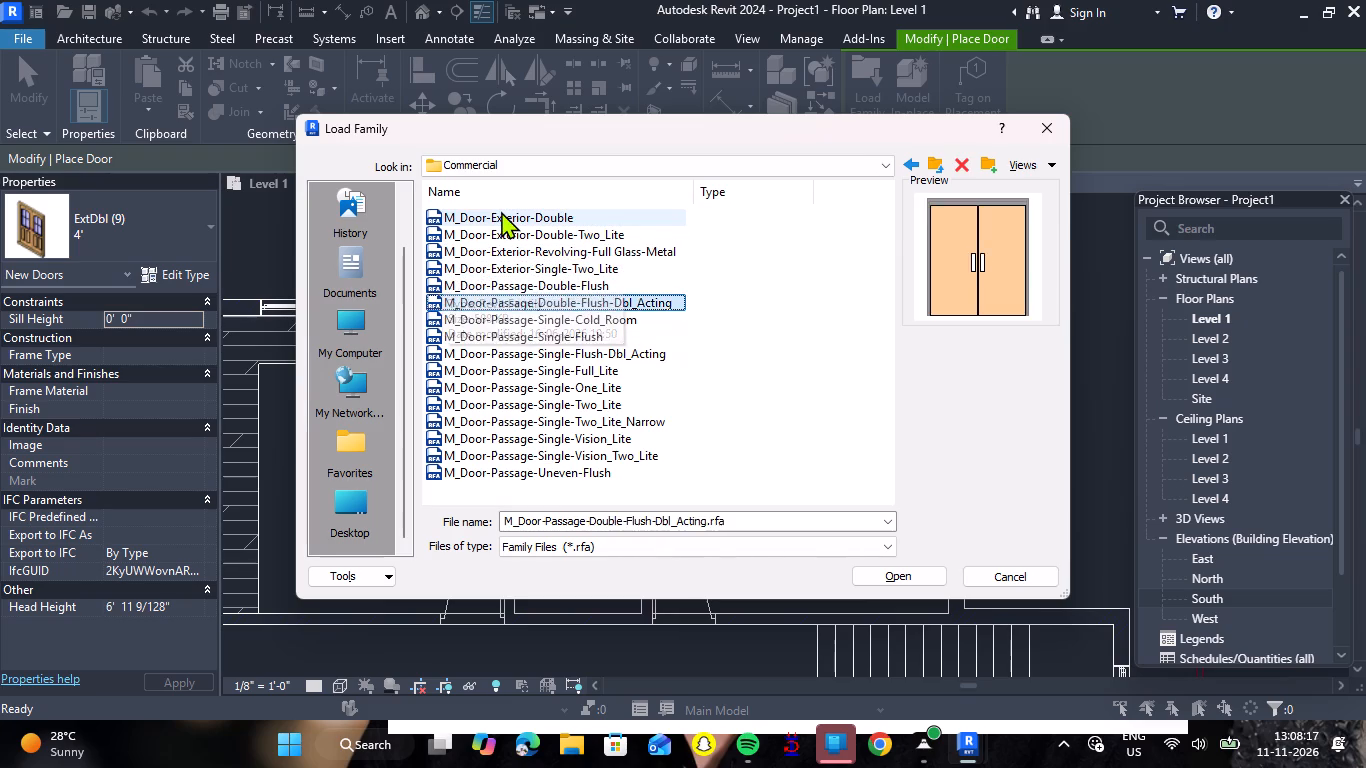
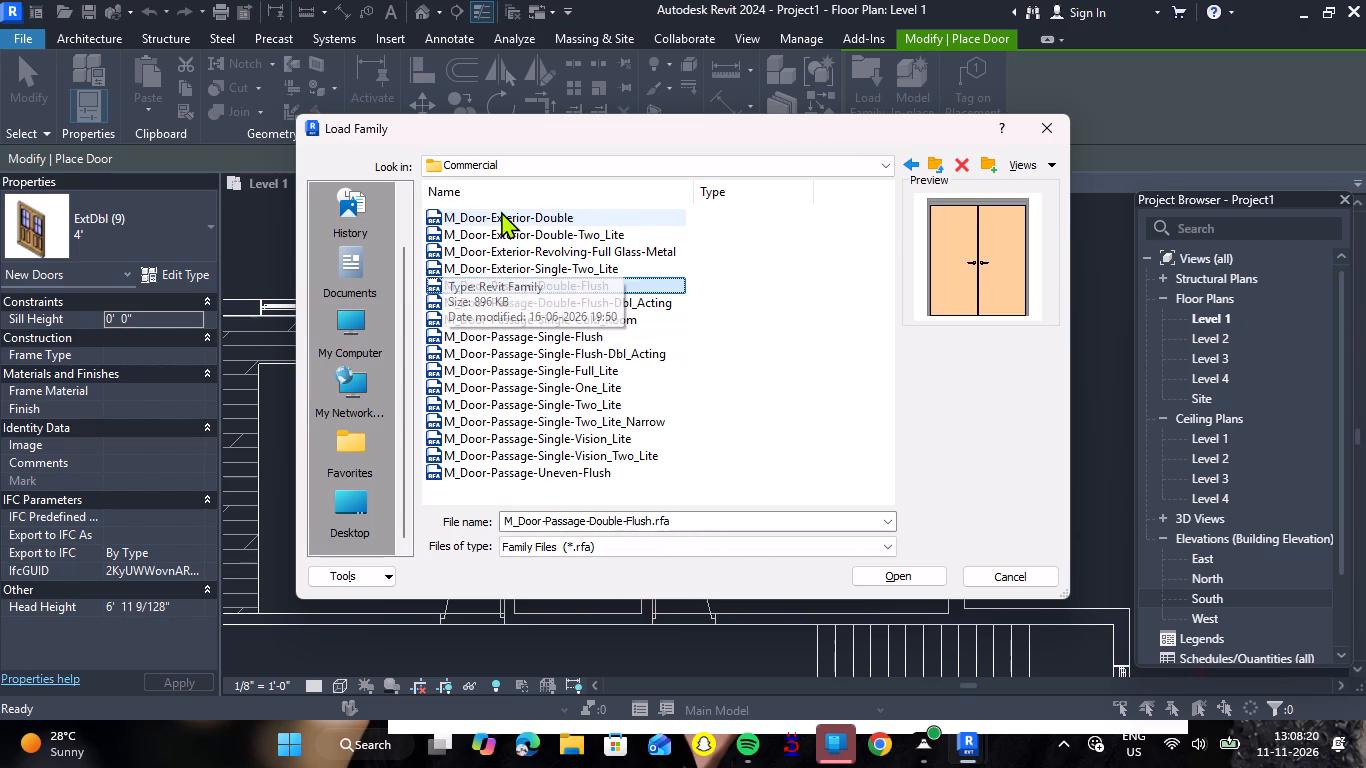
# Preview the remaining passage door families in the Commercial folder, from M_Door-Passage-Single-Cold_Room through M_Door-Passage-Uneven-Flush.
pyautogui.press('Down')
pyautogui.press('Down')
pyautogui.press('Down')
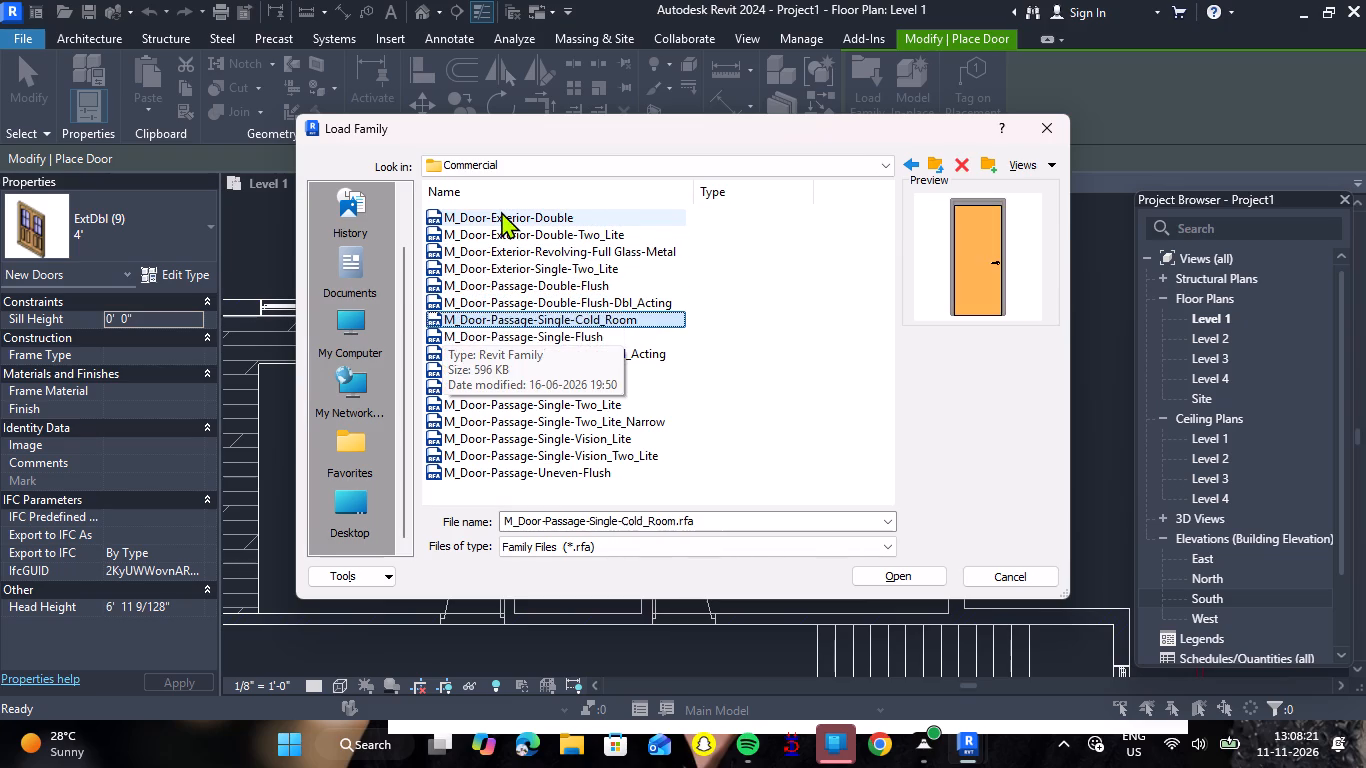
pyautogui.press('Down')
pyautogui.press('Down')
pyautogui.press('Down')
pyautogui.press('Down')
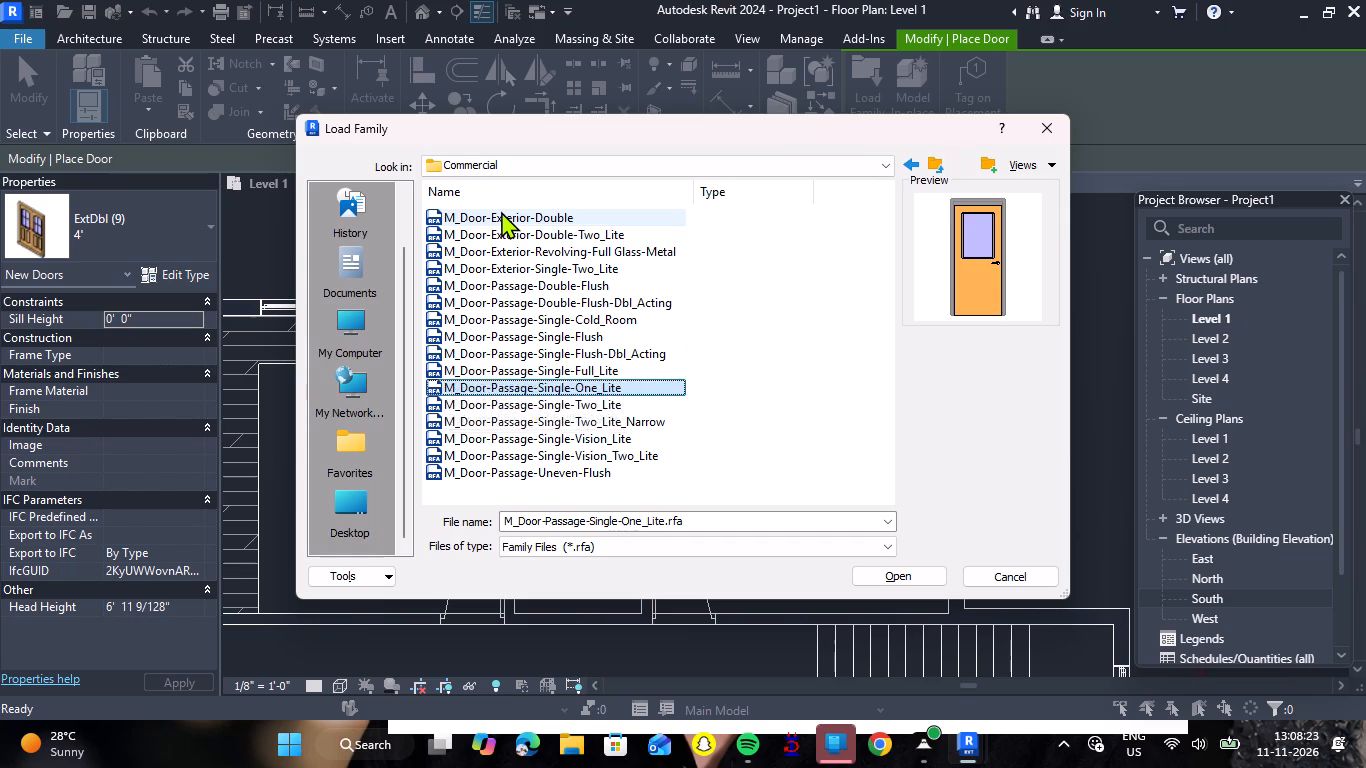
pyautogui.press('Down')
pyautogui.press('Down')
pyautogui.press('Down')
pyautogui.press('Down')
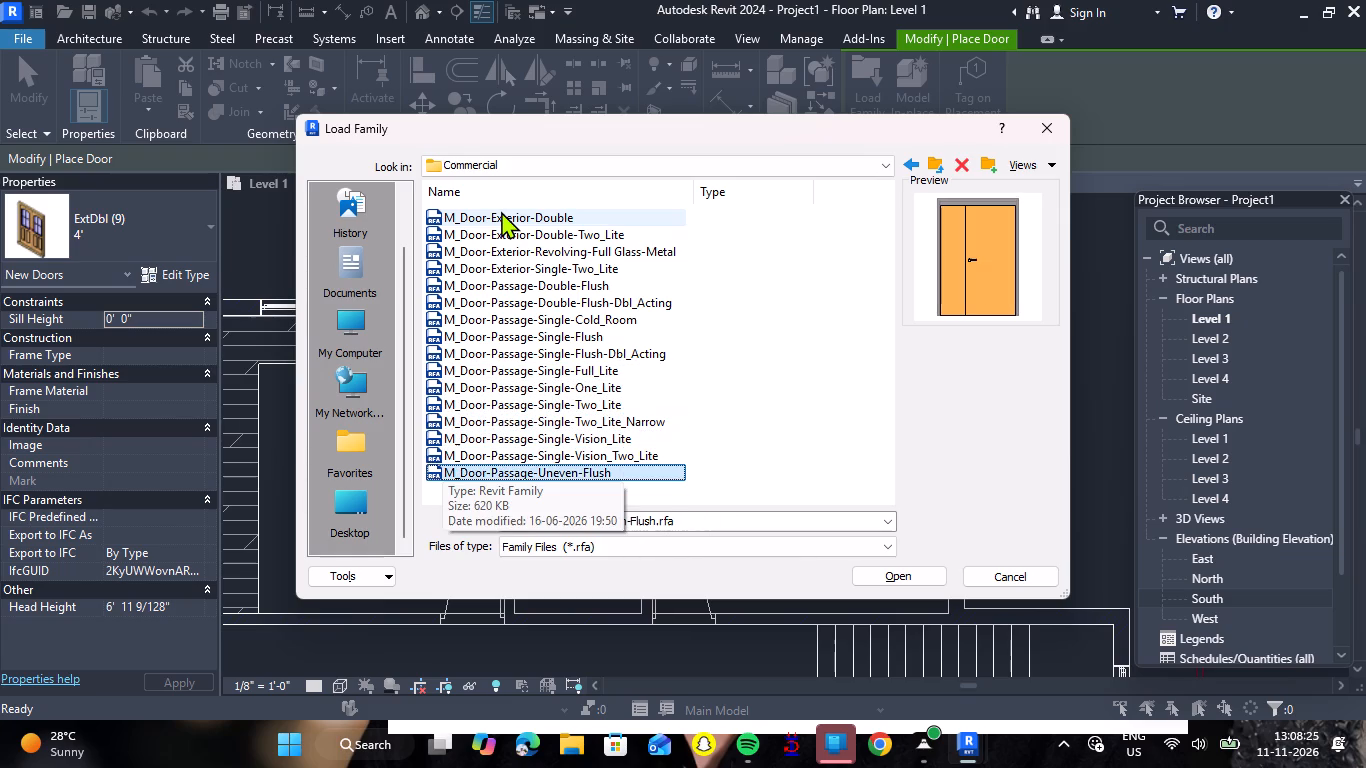
pyautogui.press('Down')
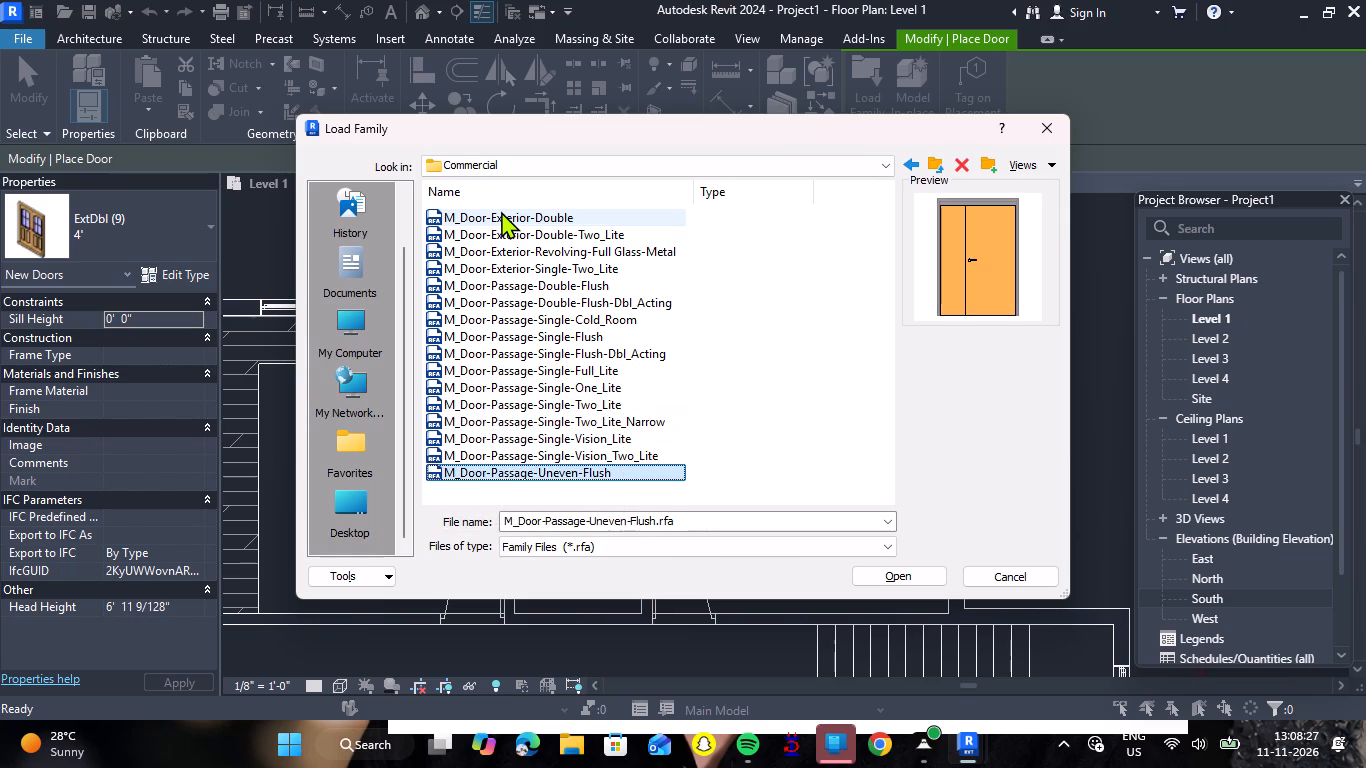
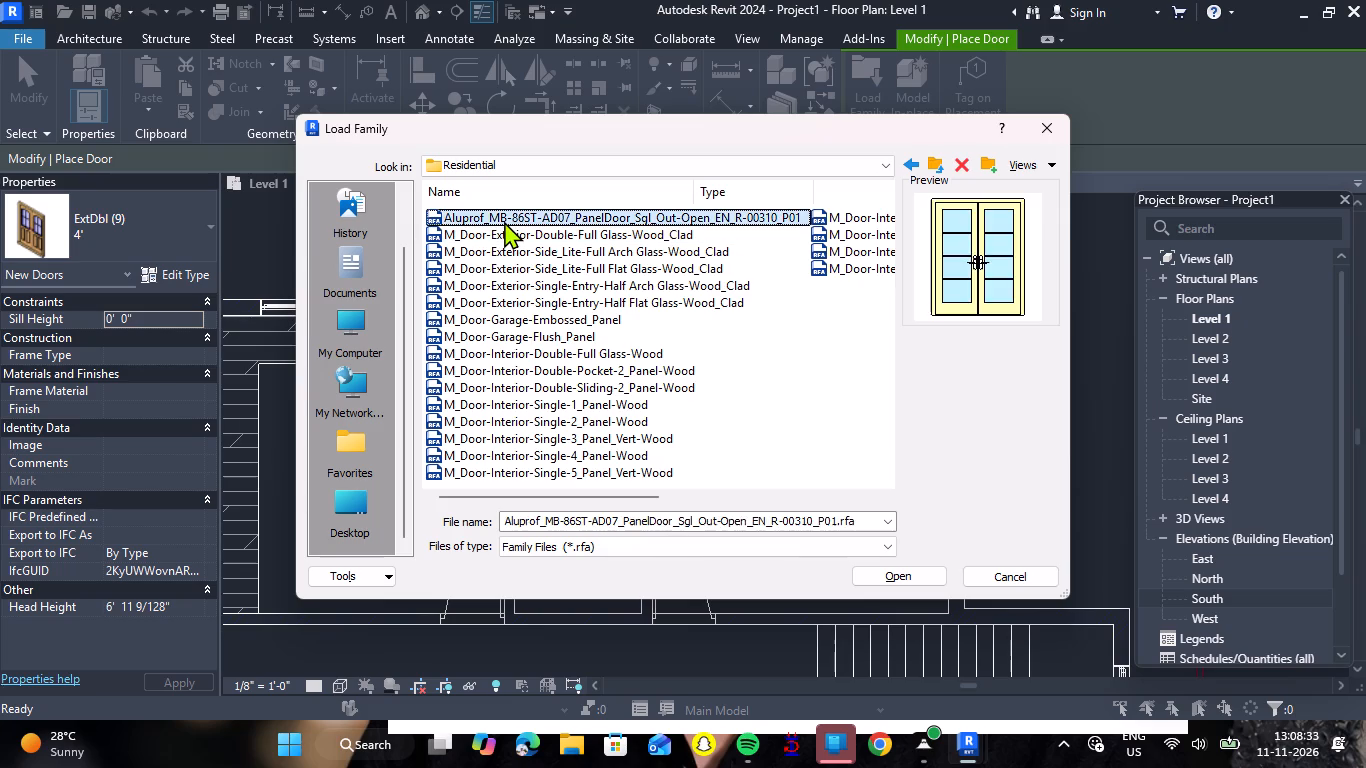
# Preview the door families in the Residential folder, from the exterior wood-clad doors to the interior double sliding door.
pyautogui.press('Down')
pyautogui.press('Down')
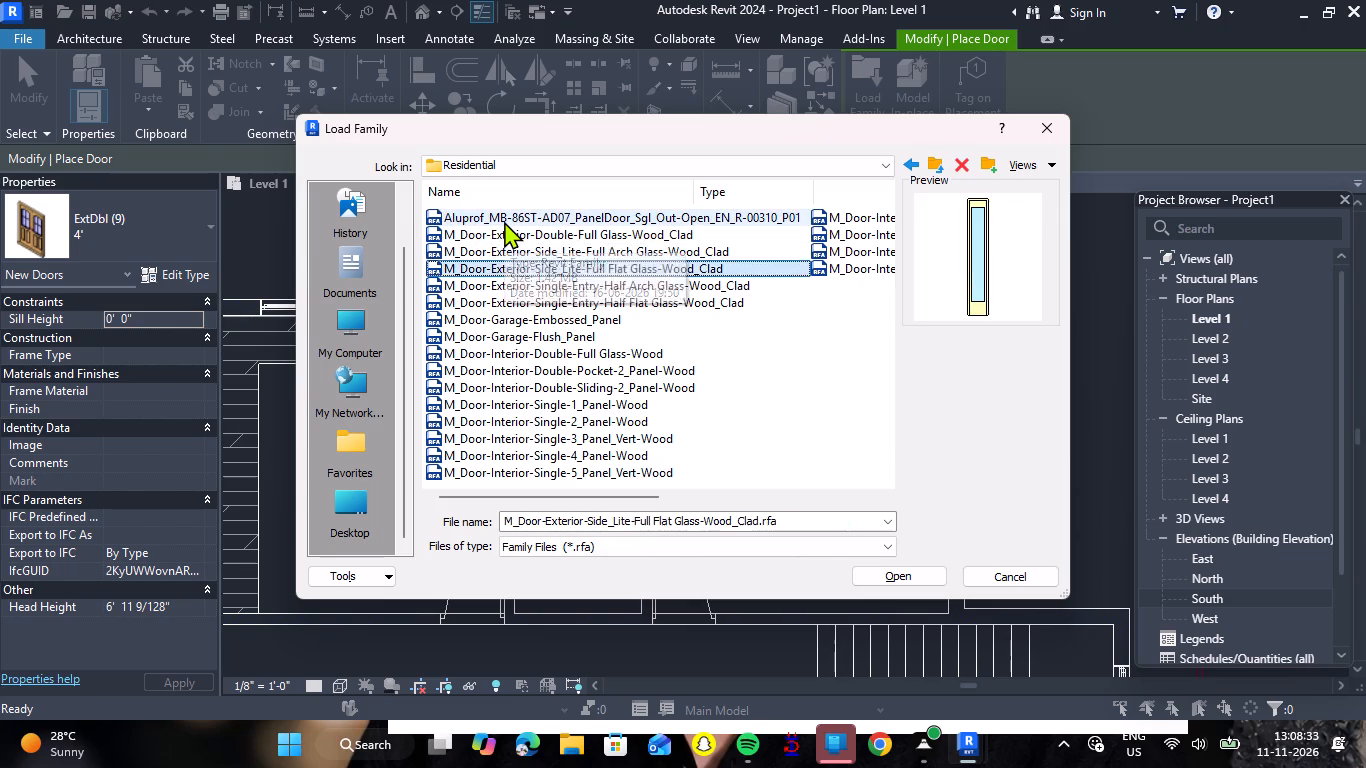
pyautogui.press('Down')
pyautogui.press('Down')
pyautogui.press('Down')
pyautogui.press('Down')
pyautogui.press('Down')
pyautogui.press('Down')
pyautogui.press('Down')
pyautogui.press('Down')
pyautogui.press('Up')
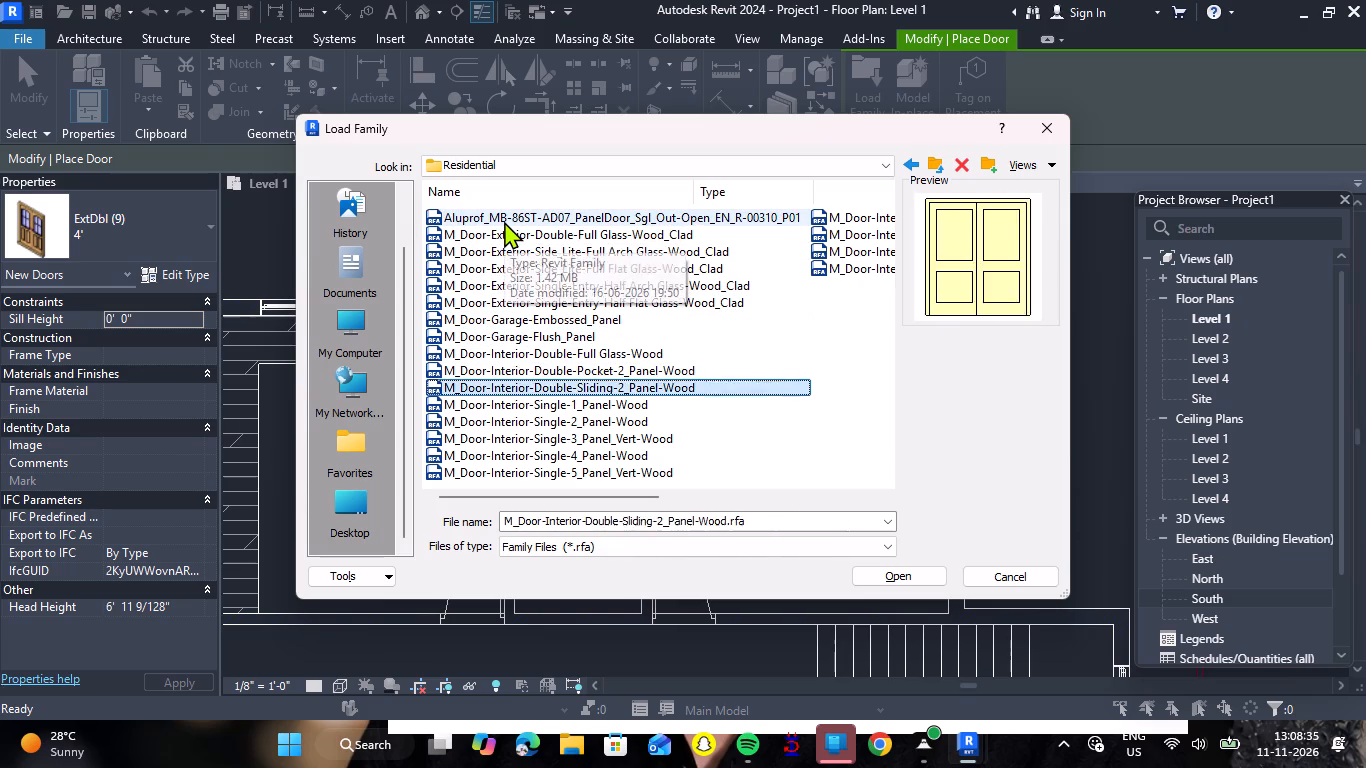
pyautogui.press('Up')
pyautogui.press('Up')
pyautogui.press('Up')
pyautogui.press('Up')
pyautogui.press('Up')
pyautogui.press('Up')
pyautogui.press('Up')
pyautogui.press('Up')
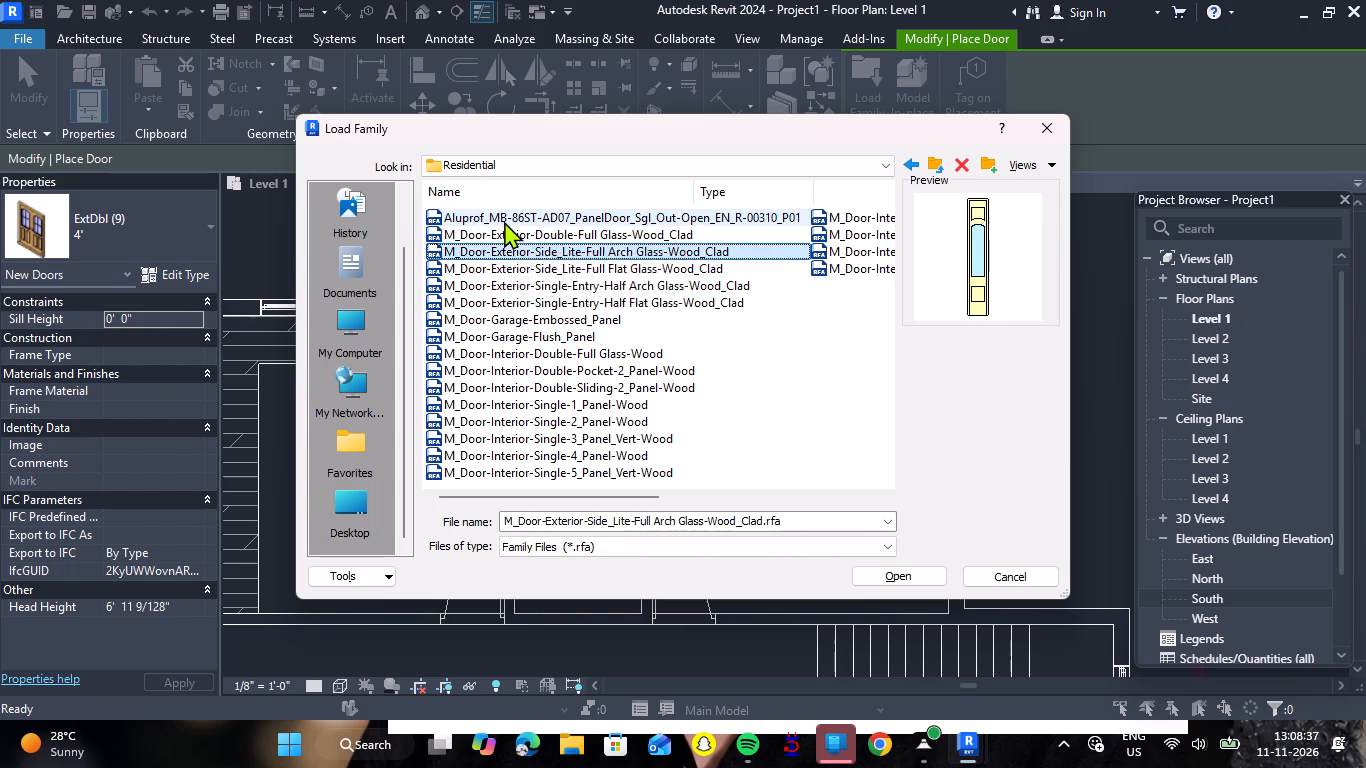
pyautogui.press('Up')
pyautogui.press('Up')
# Load the Aluprof_MB-86ST-AD07_PanelDoor_Sgl_Out-Open_EN_R-00310_P01 door family into the project.
pyautogui.doubleClick(504, 221)
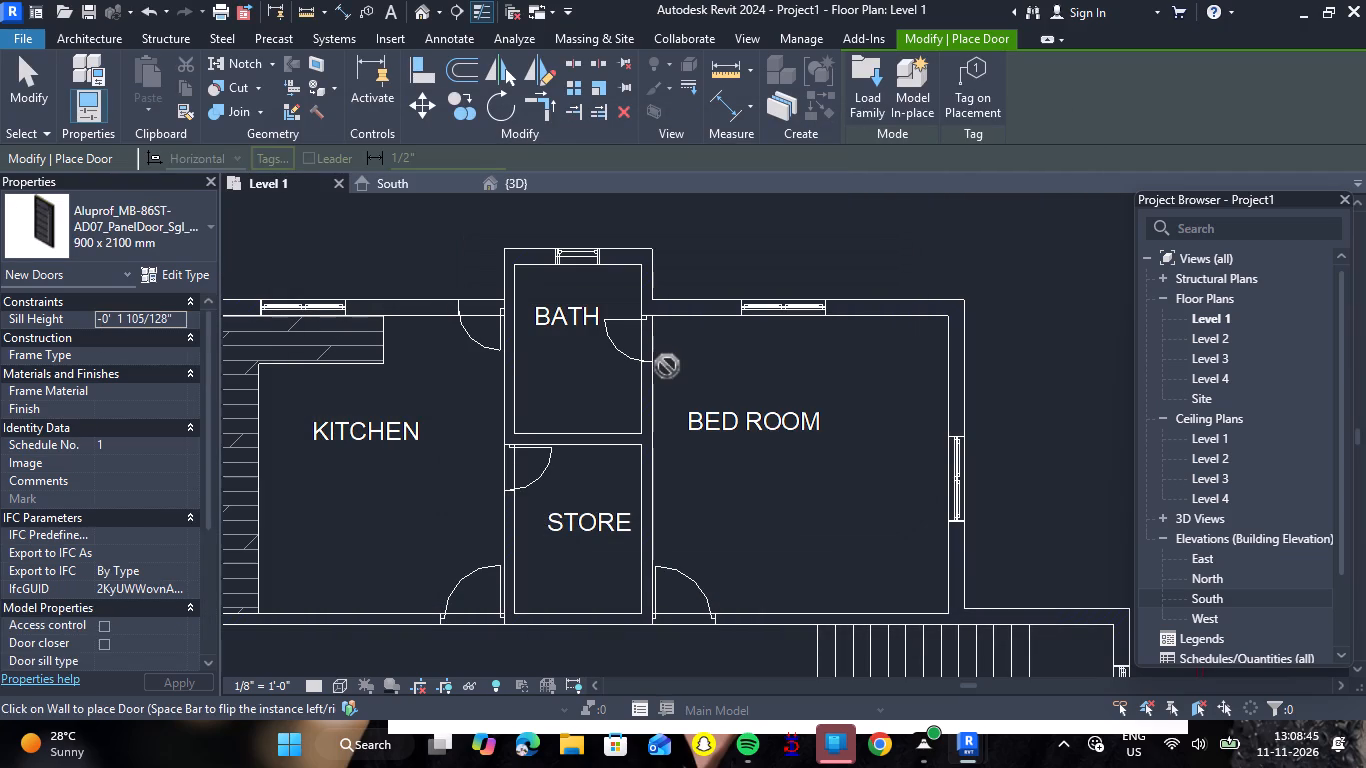
# Duplicate the Aluprof panel door's 900 x 2100 mm type as 2'2" and set its Width to 2'2".
pyautogui.click(169, 269)
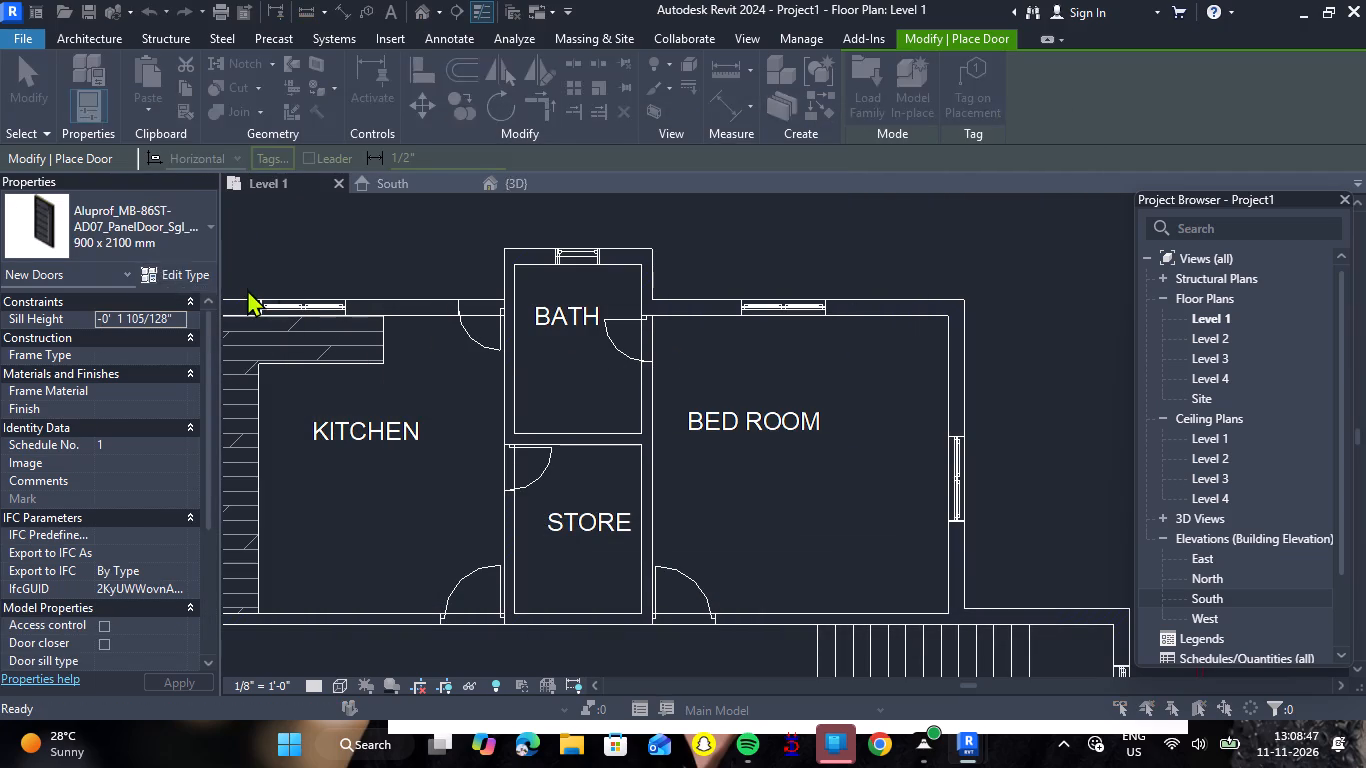
pyautogui.click(1227, 148)
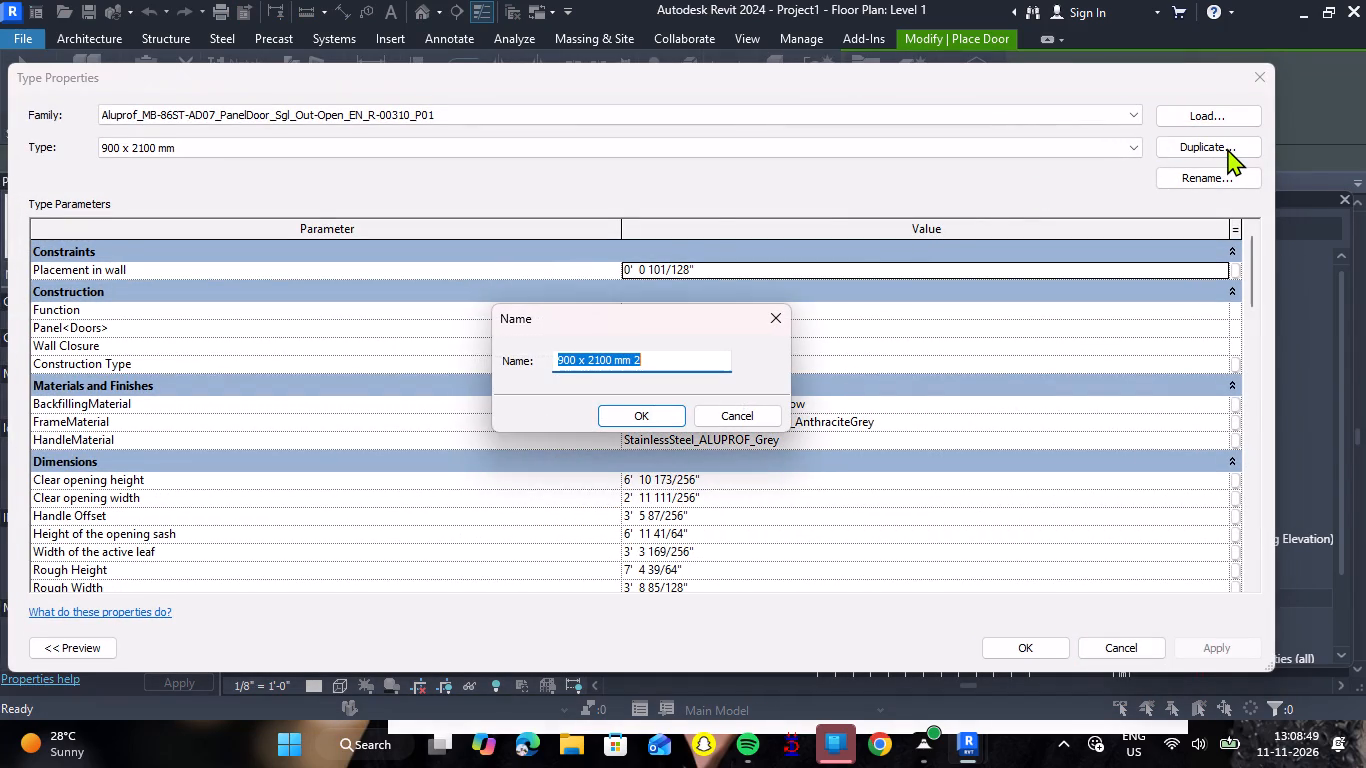
pyautogui.press('2')
pyautogui.write('\'2"')
pyautogui.press('Return')
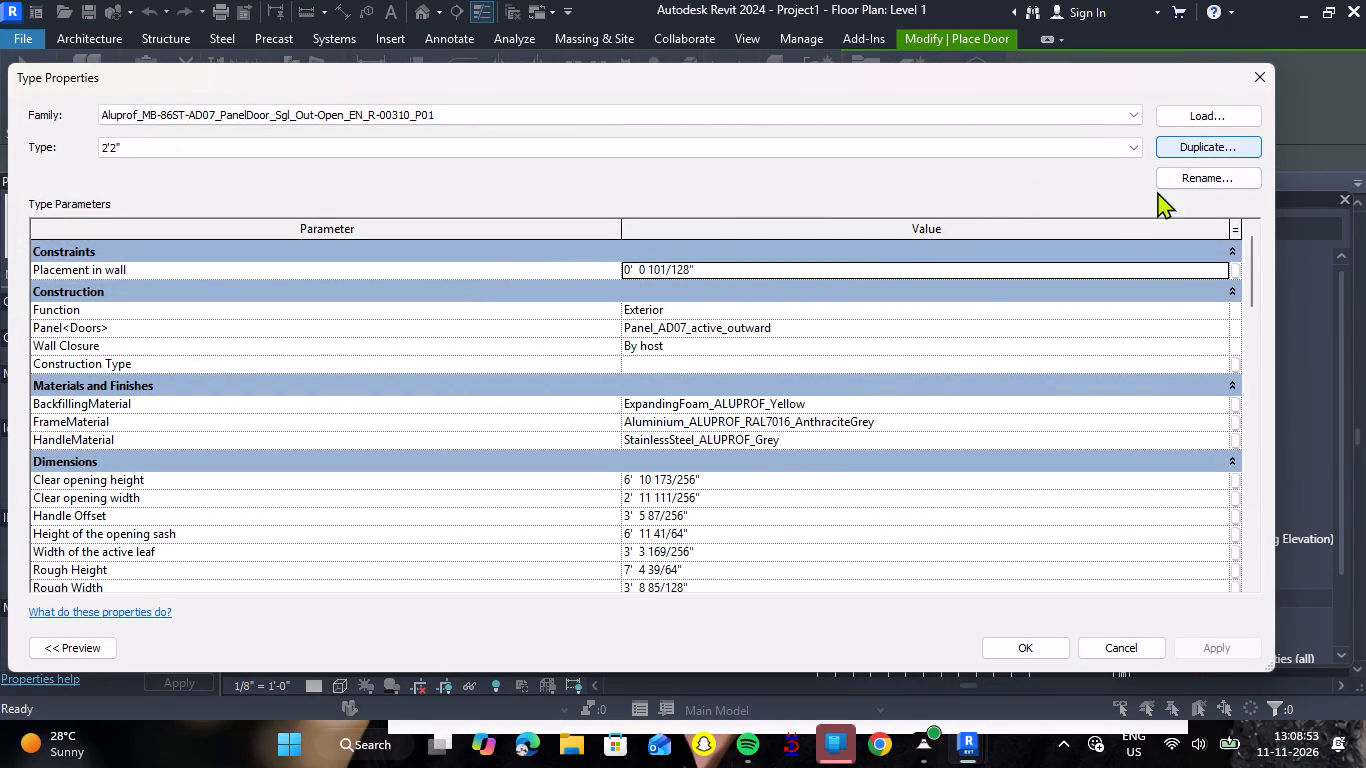
pyautogui.scroll(-4, 698, 471)
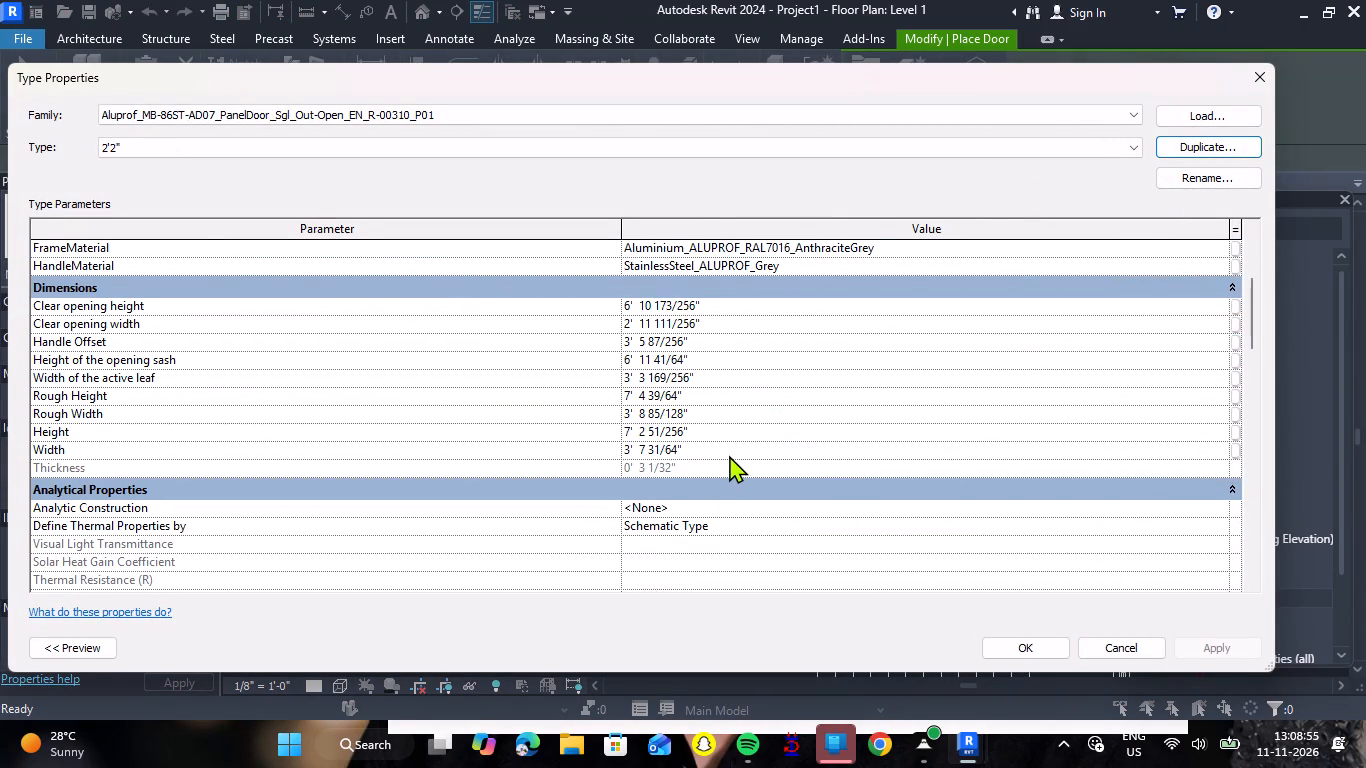
pyautogui.click(729, 455)
pyautogui.write('2\'2"')
pyautogui.press('Return')
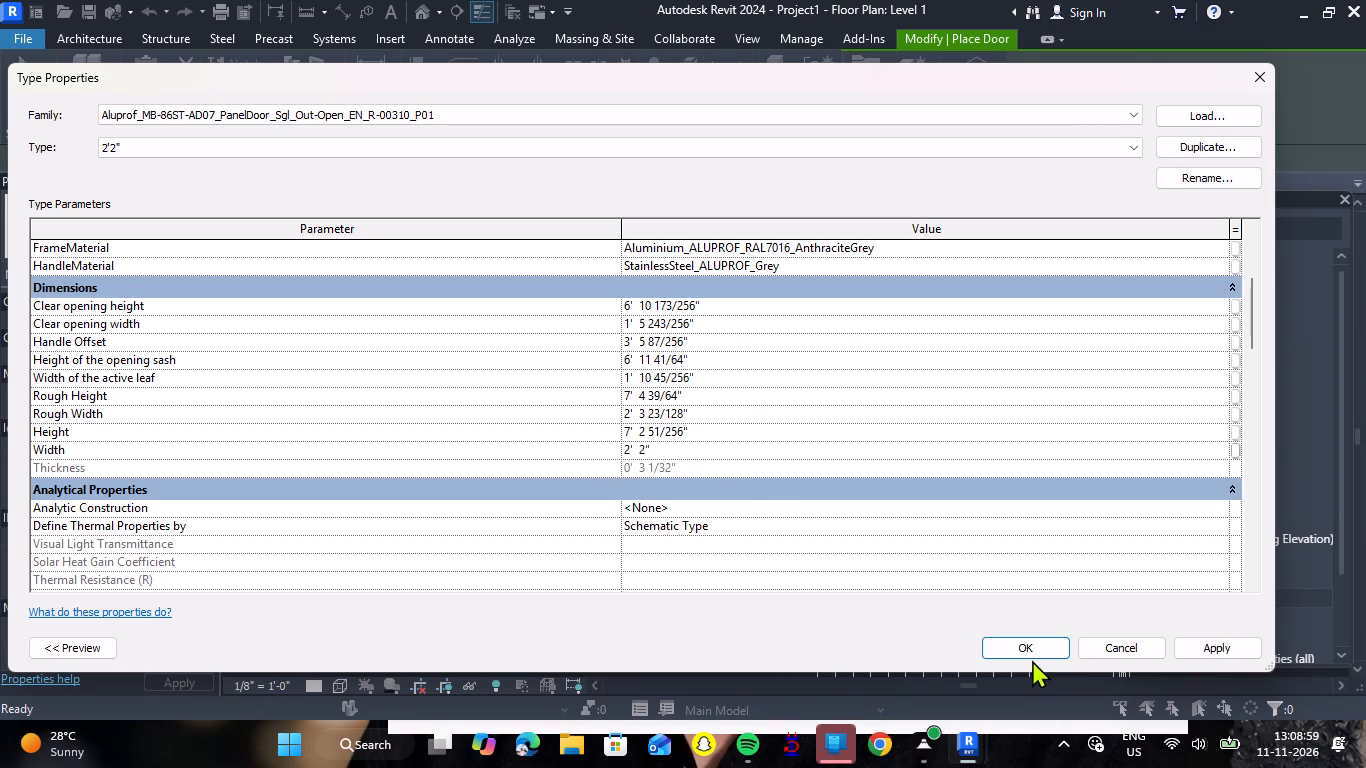
pyautogui.click(1029, 646)
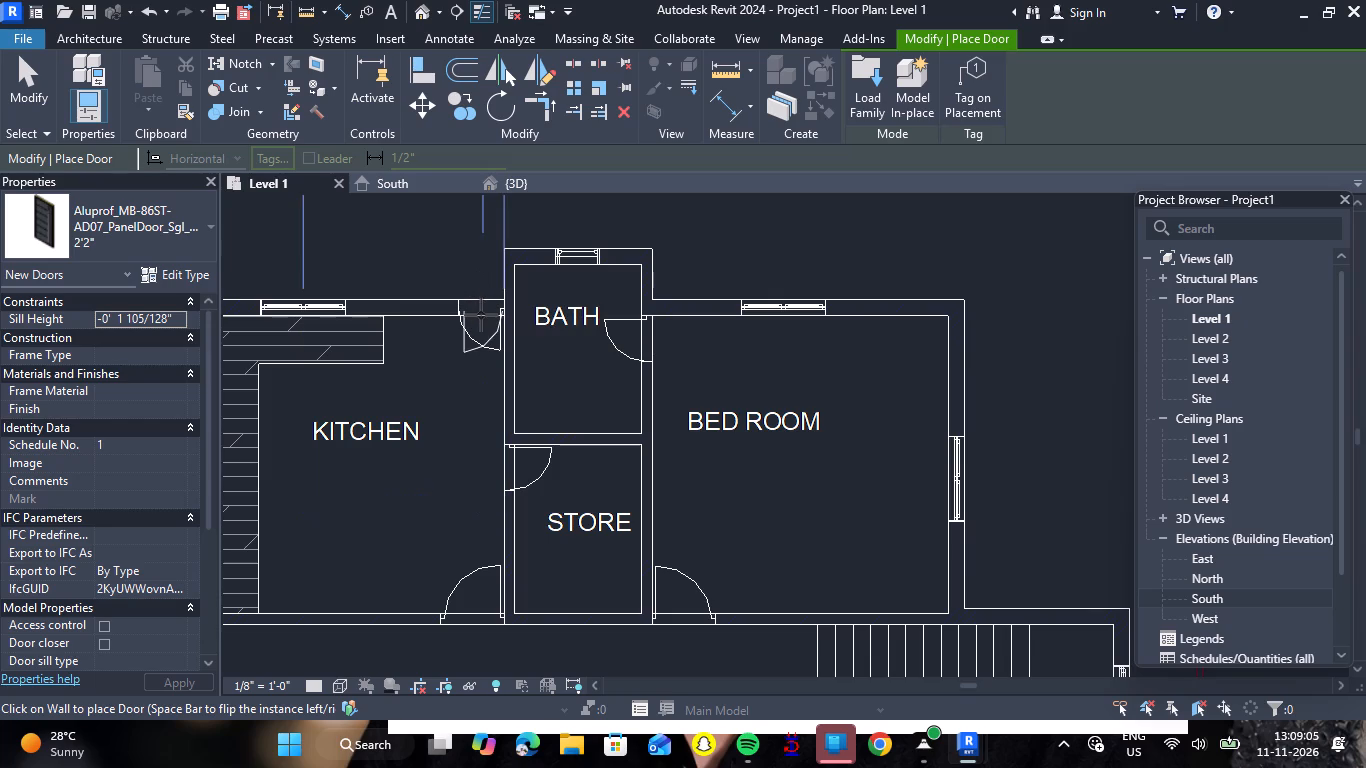
pyautogui.press('Escape')
# Duplicate the Aluprof panel door's 2'2" type as 3' and set its Width to 3'.
pyautogui.click(130, 88)
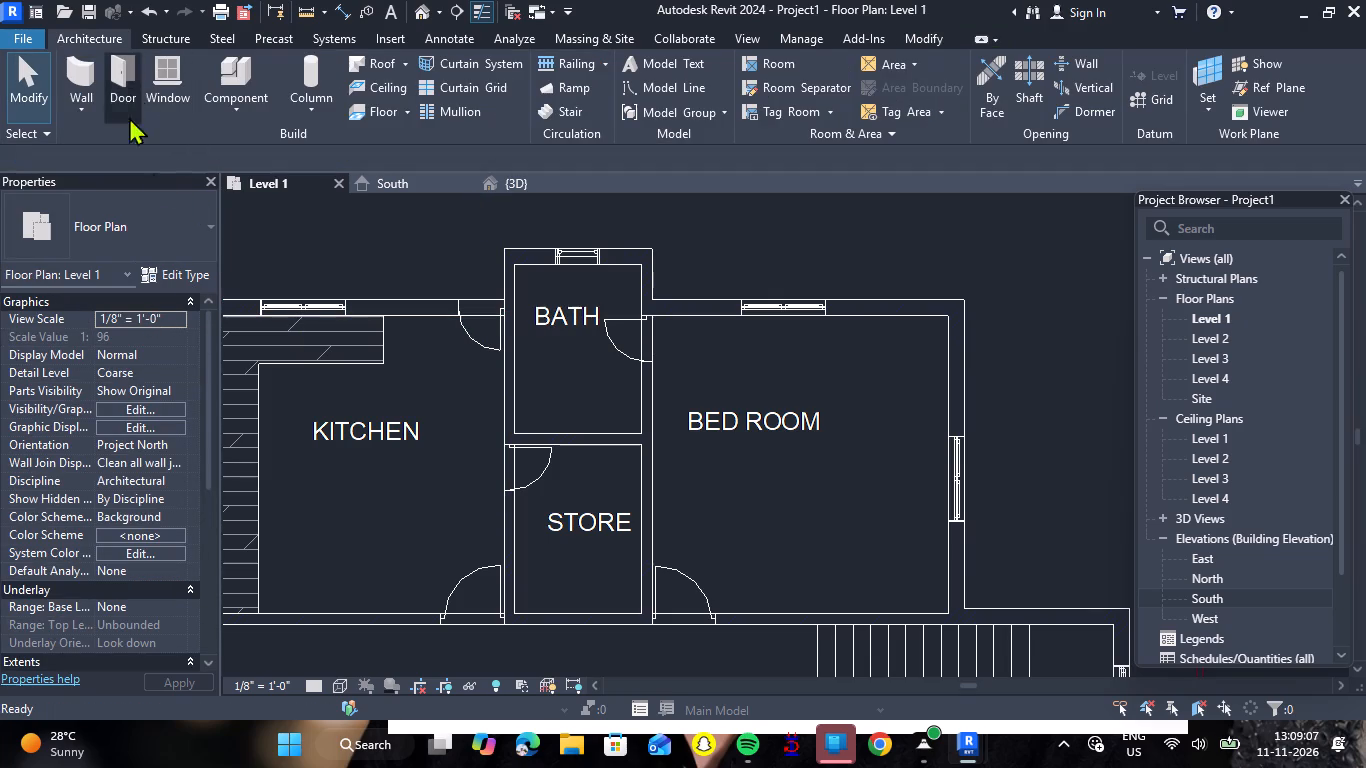
pyautogui.click(183, 273)
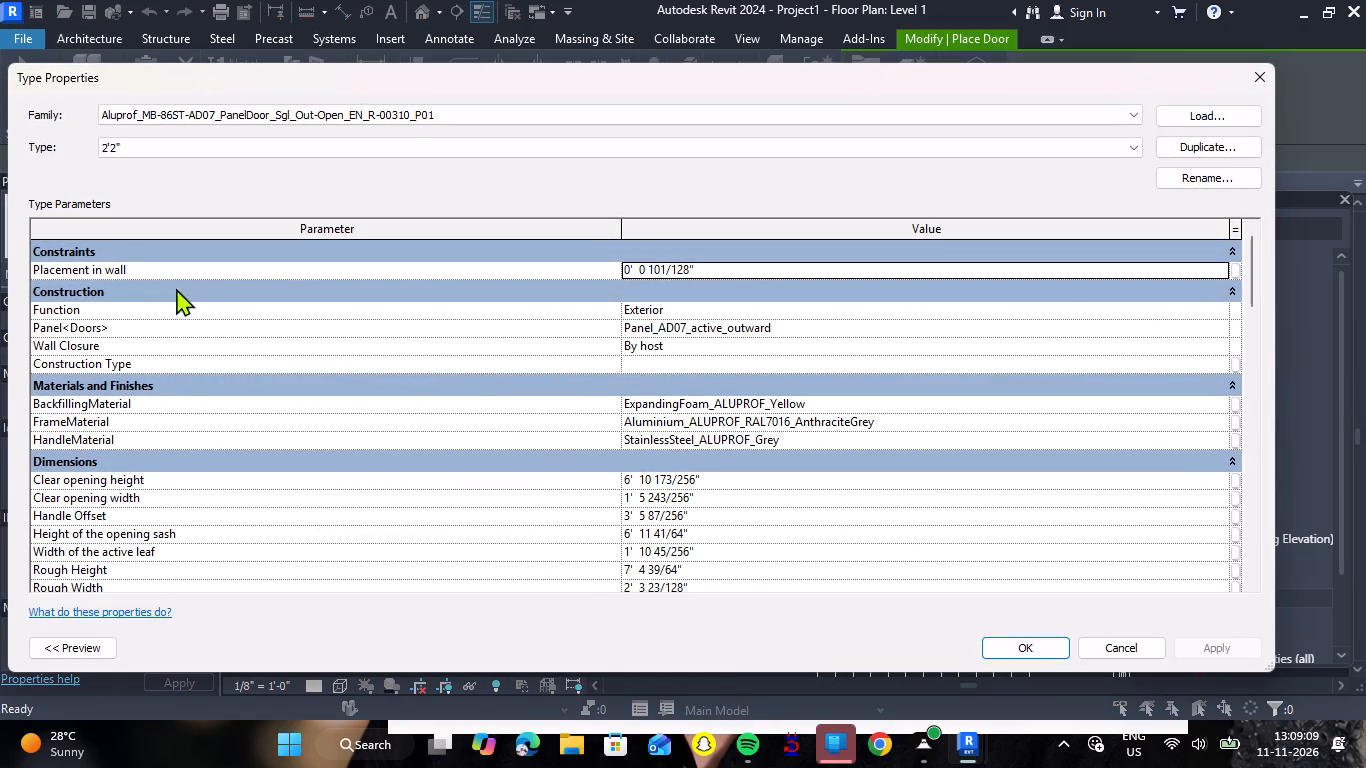
pyautogui.scroll(-1, 708, 501)
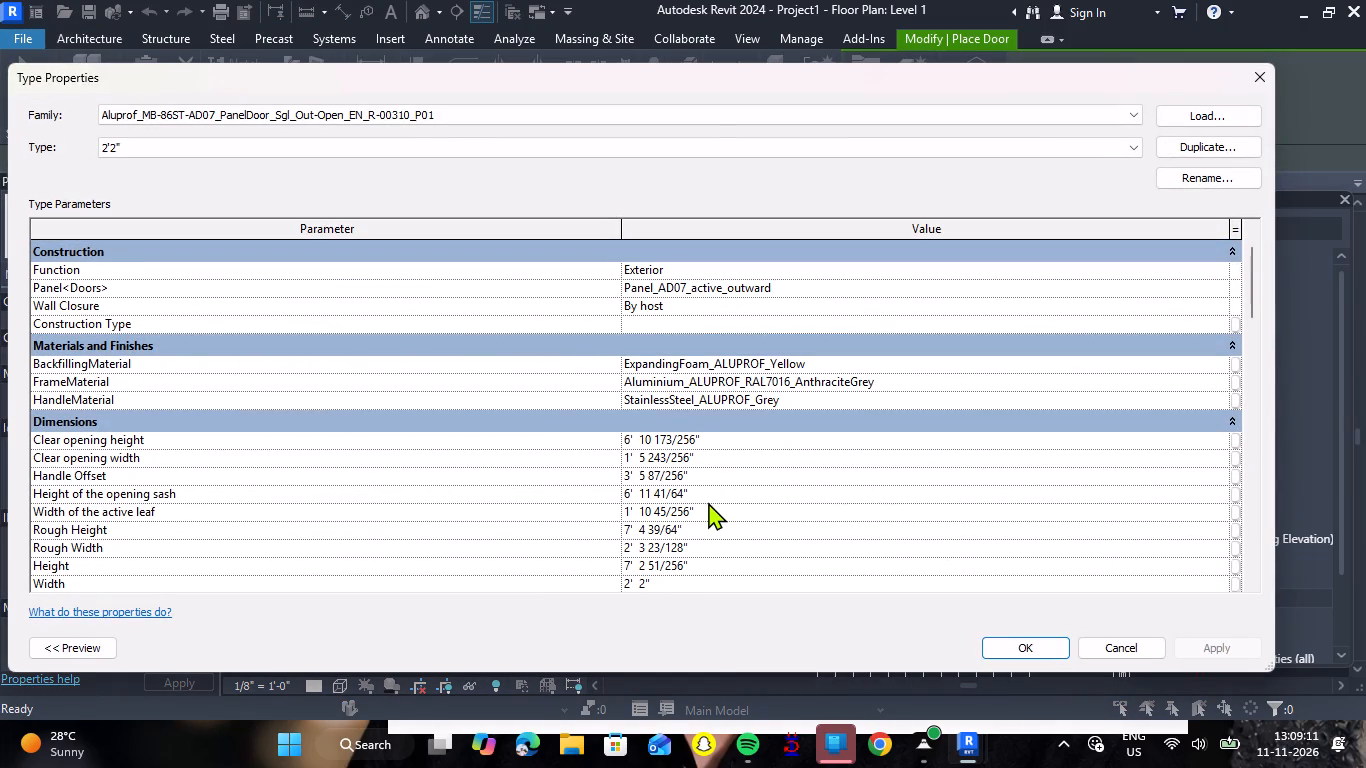
pyautogui.scroll(1, 786, 451)
pyautogui.click(1206, 148)
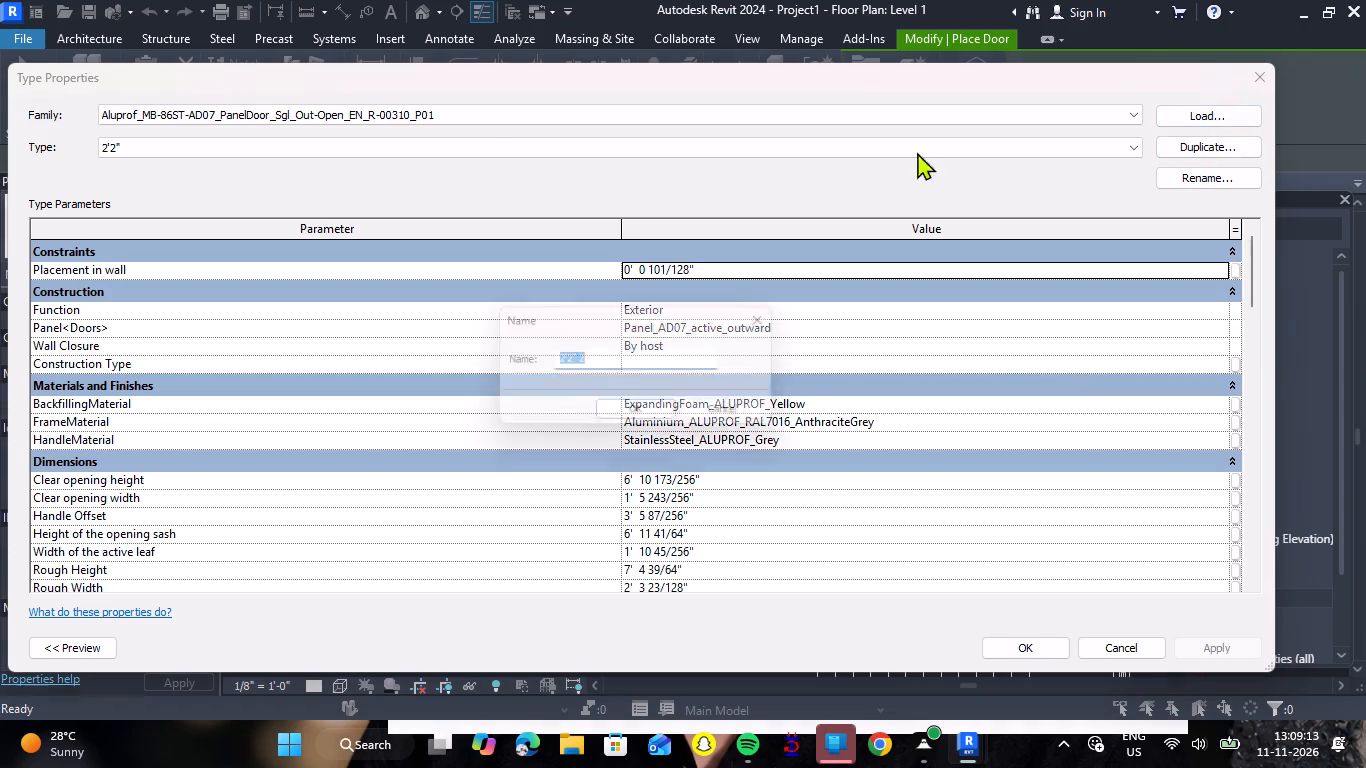
pyautogui.press('BackSpace')
pyautogui.write("3'")
pyautogui.press('Return')
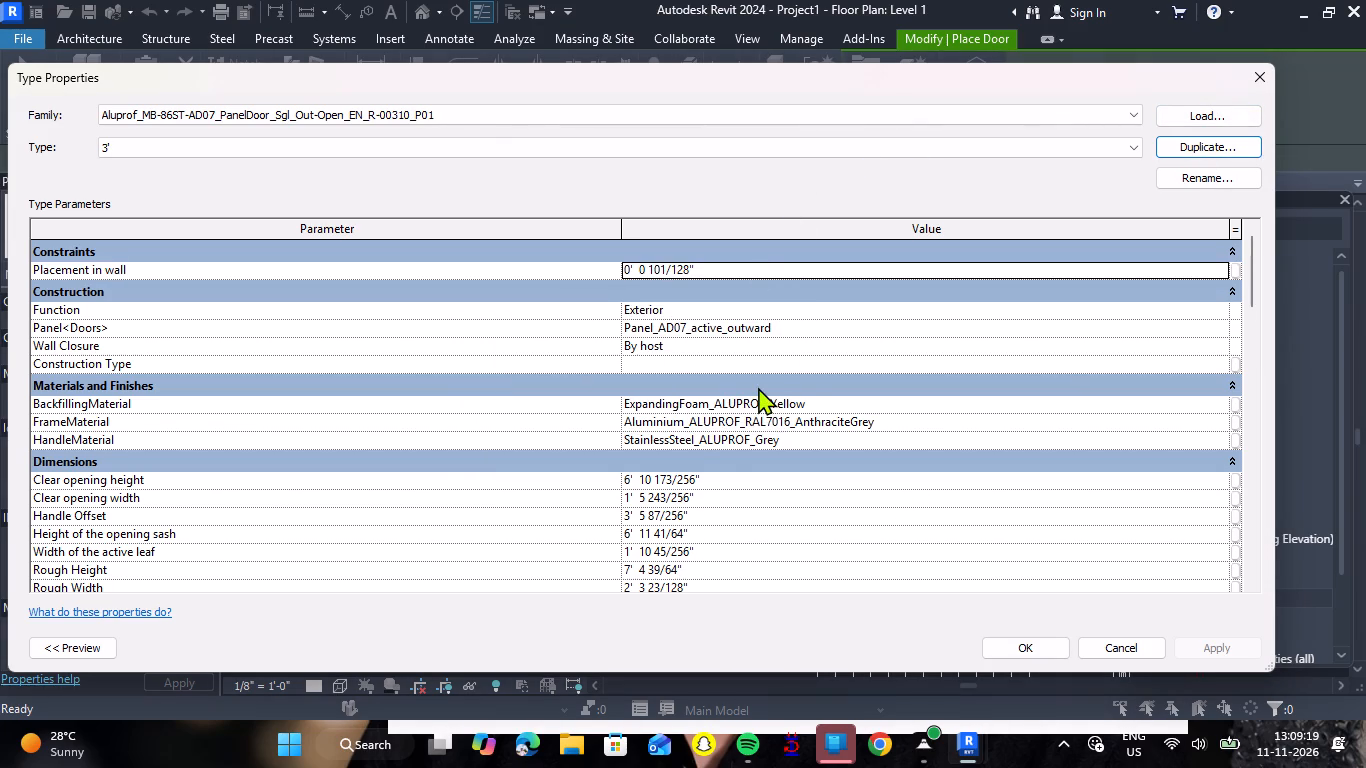
pyautogui.scroll(-3, 727, 501)
pyautogui.click(701, 494)
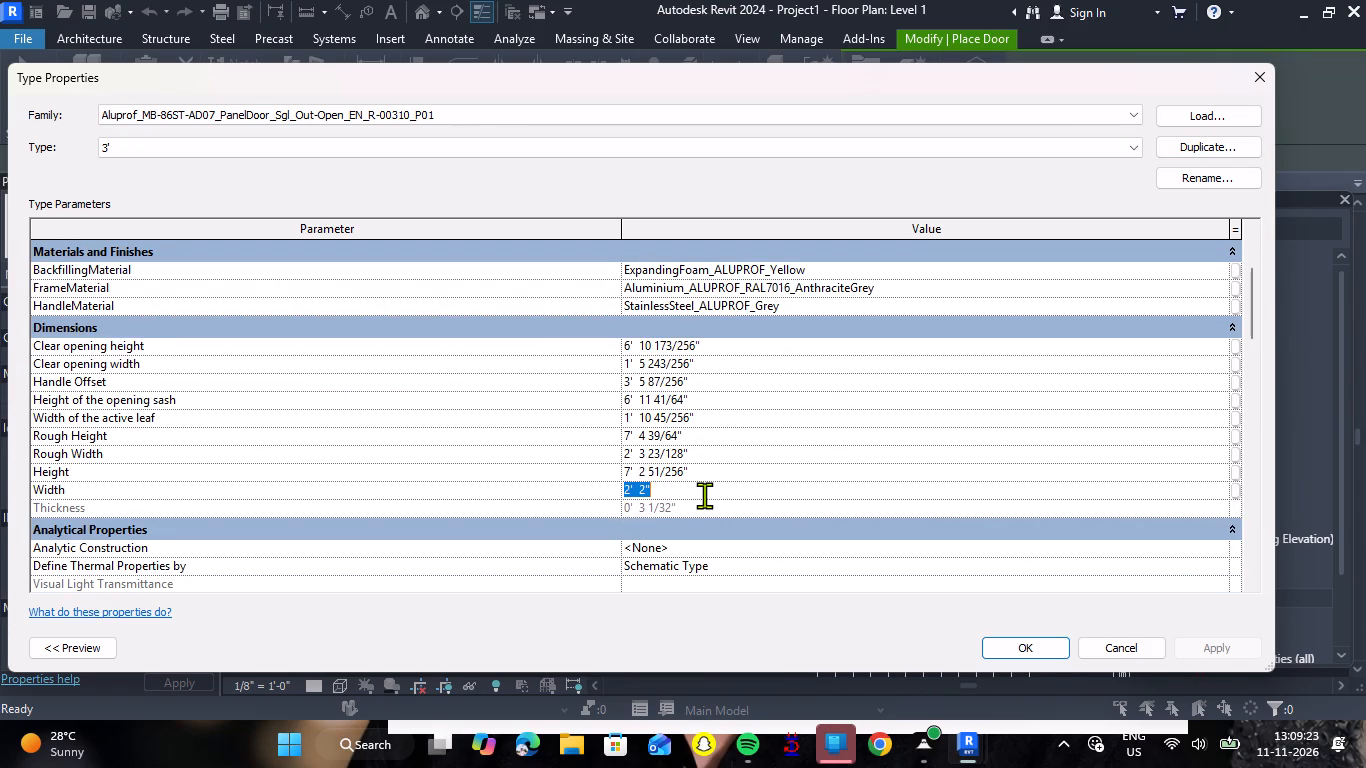
pyautogui.write("3'")
pyautogui.press('Return')
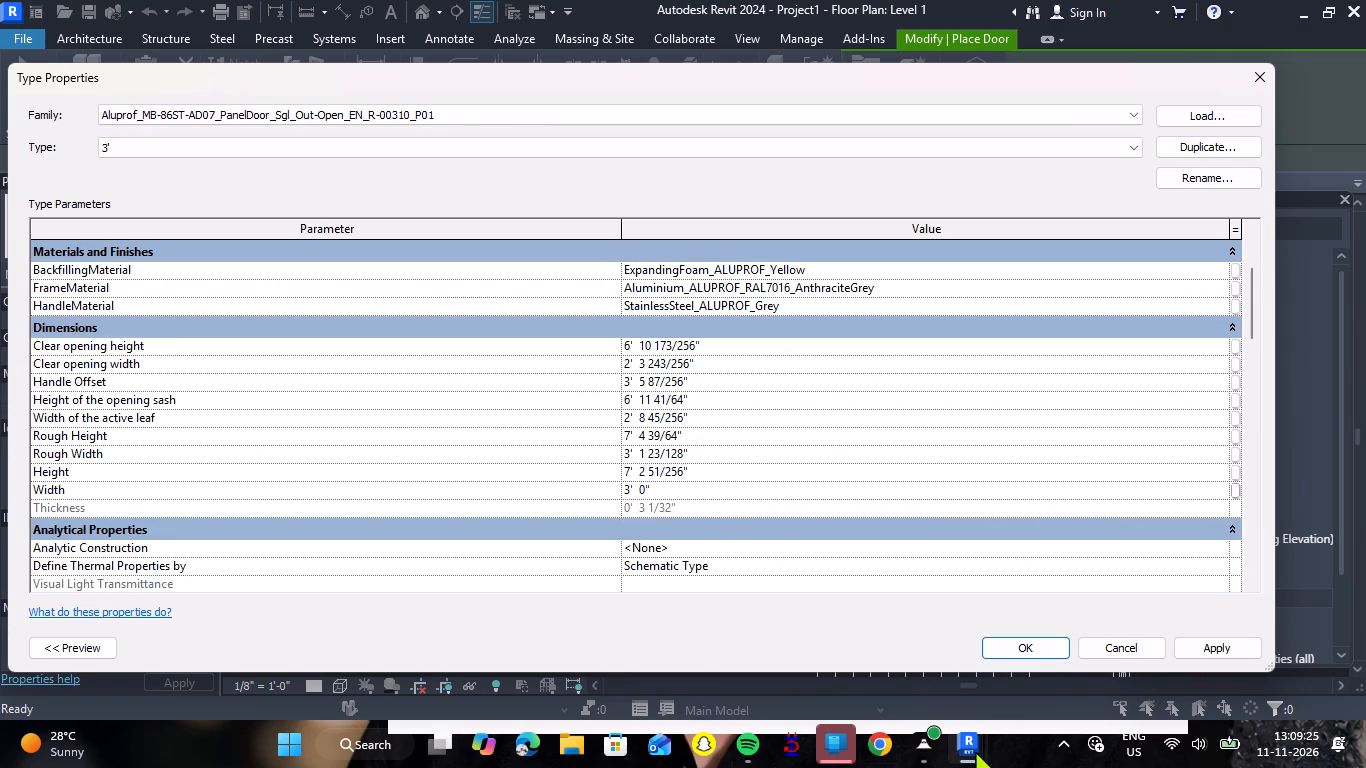
pyautogui.click(1021, 648)
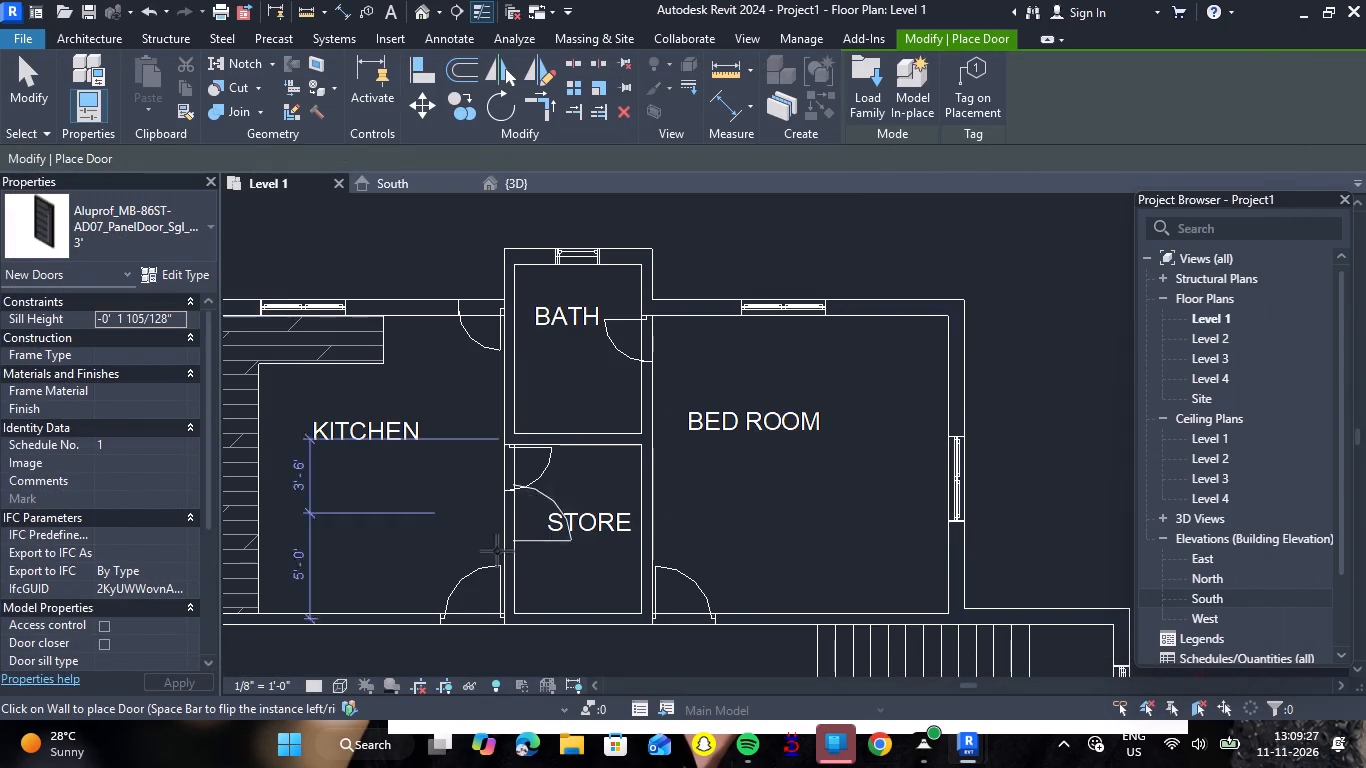
# Place 3' Aluprof doors at the kitchen and bedroom openings in the wall facing the living room.
pyautogui.click(479, 616)
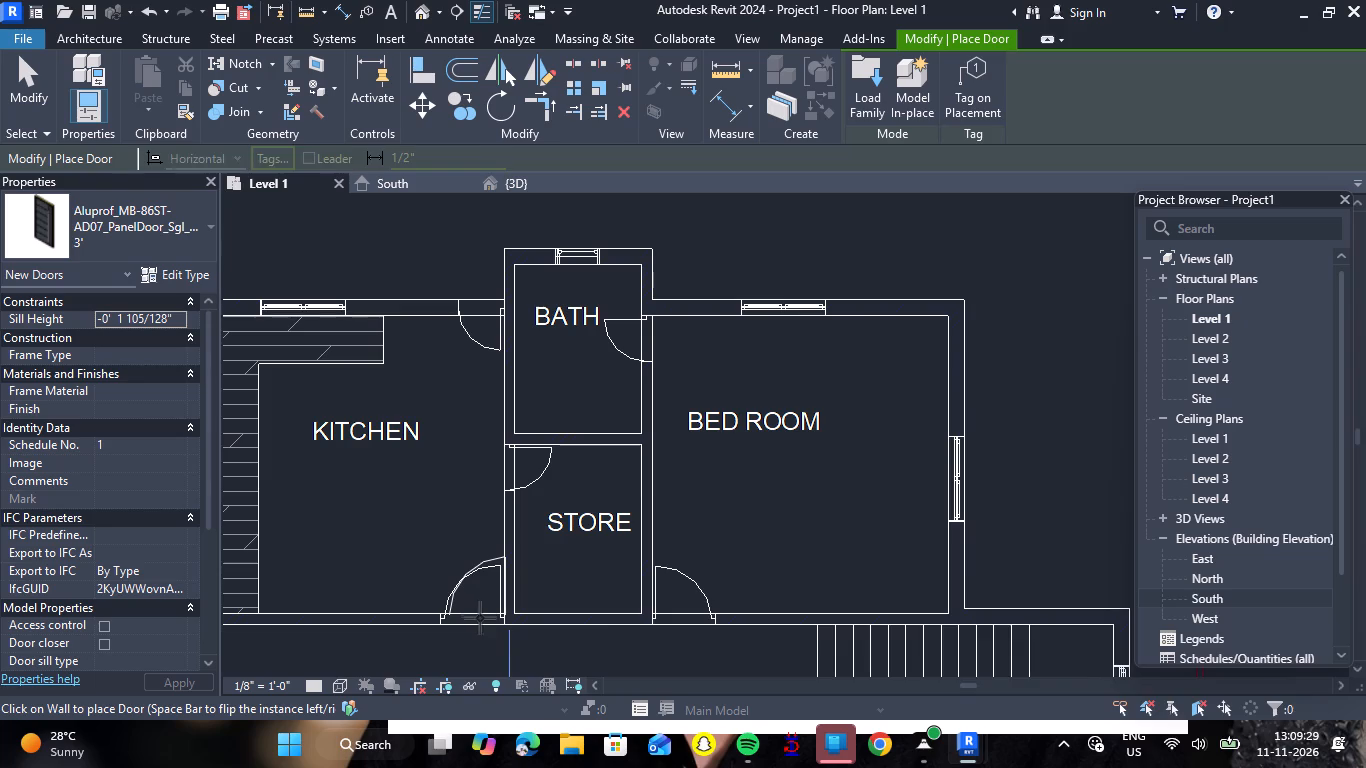
pyautogui.scroll(4, 653, 645)
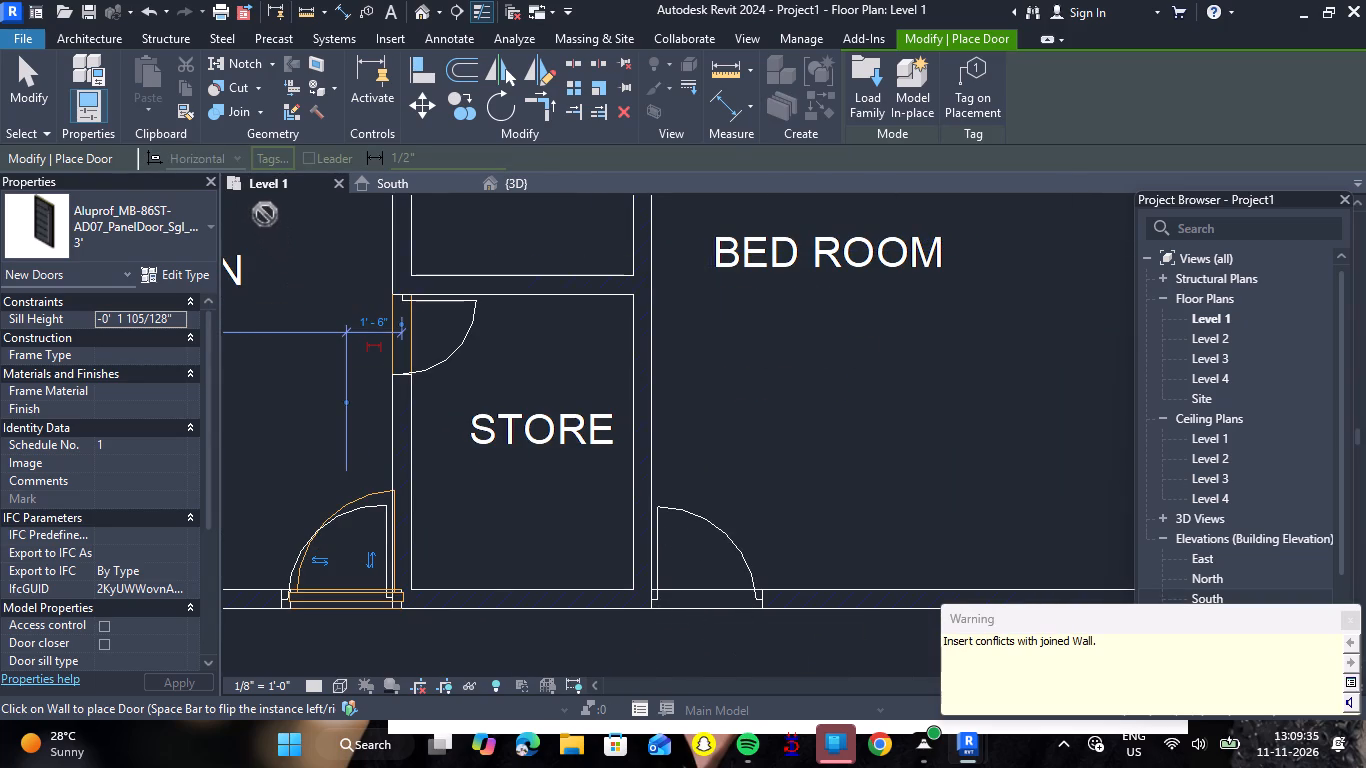
pyautogui.click(711, 589)
pyautogui.scroll(-3, 715, 585)
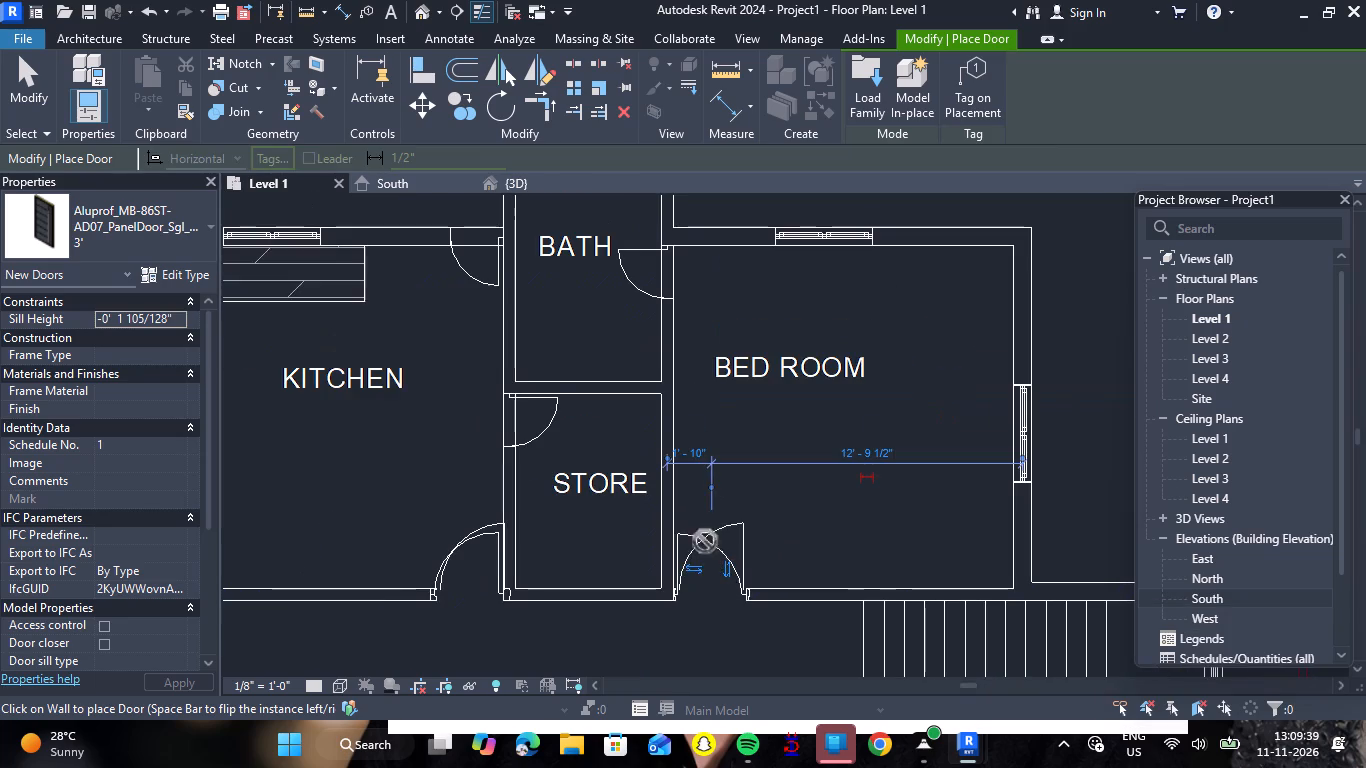
pyautogui.scroll(-5, 693, 550)
pyautogui.scroll(-7, 674, 450)
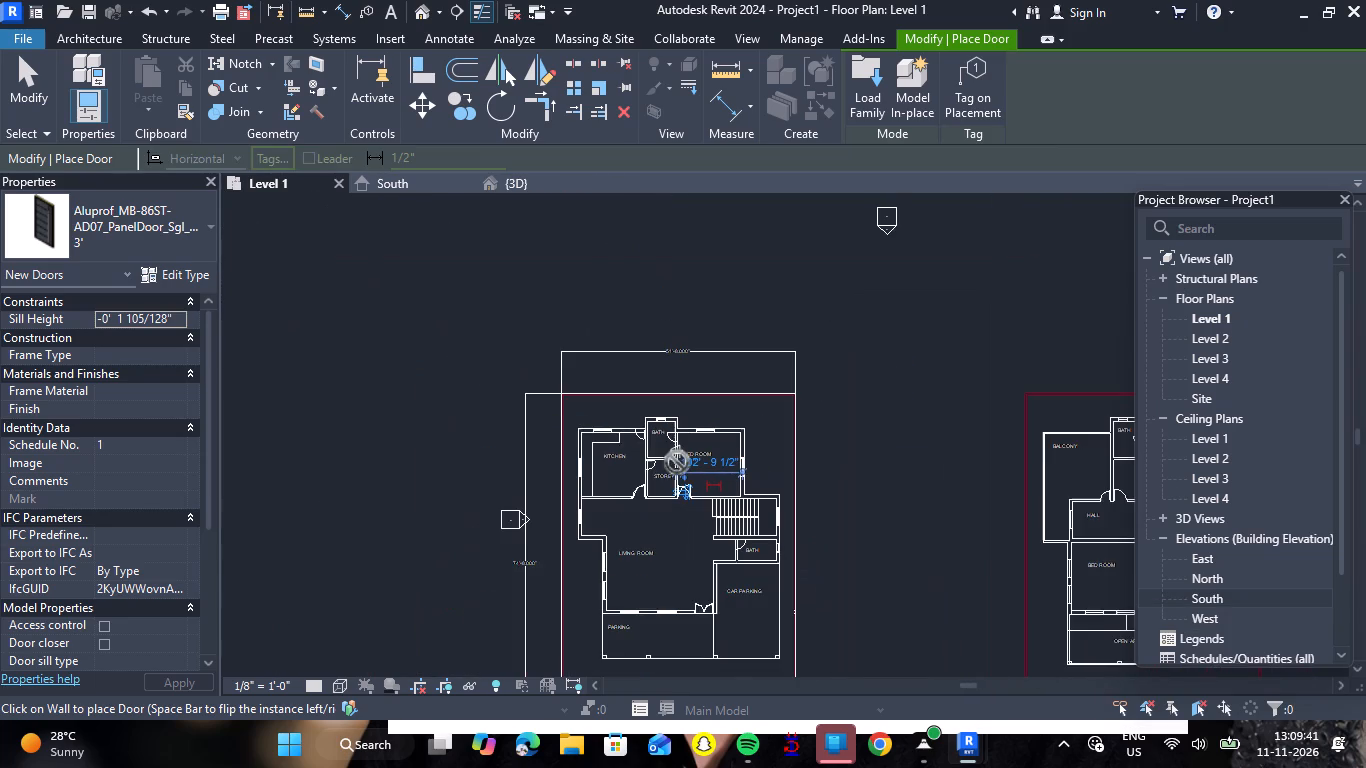
pyautogui.scroll(10, 674, 503)
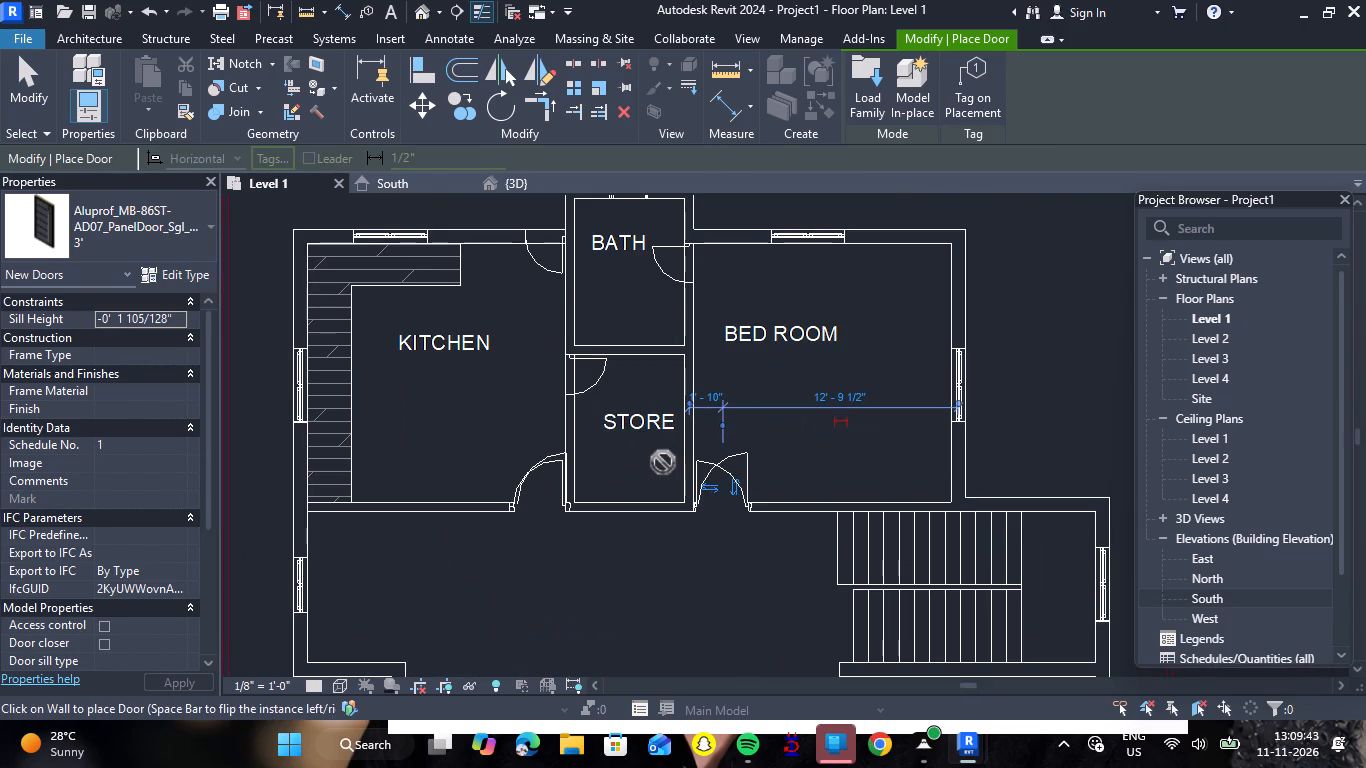
pyautogui.scroll(4, 566, 367)
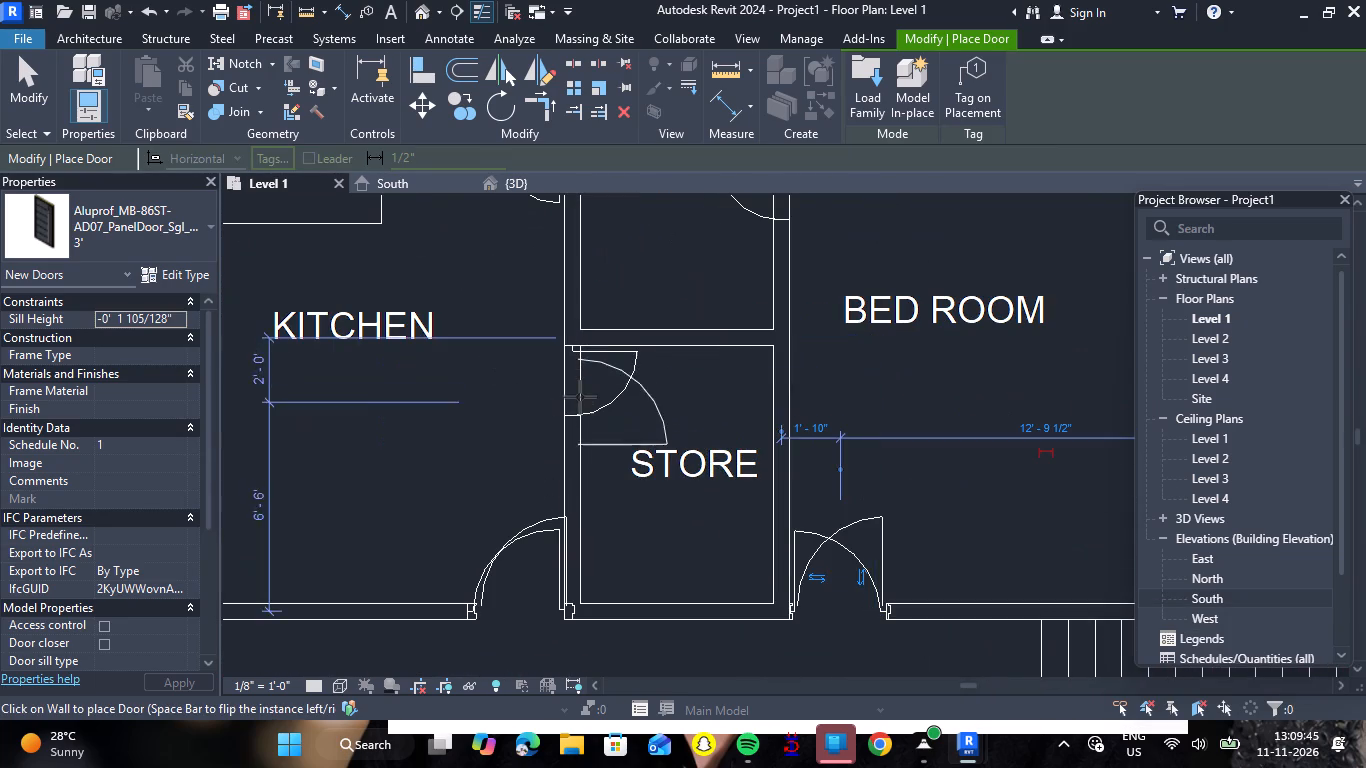
pyautogui.press('Escape')
pyautogui.press('Escape')
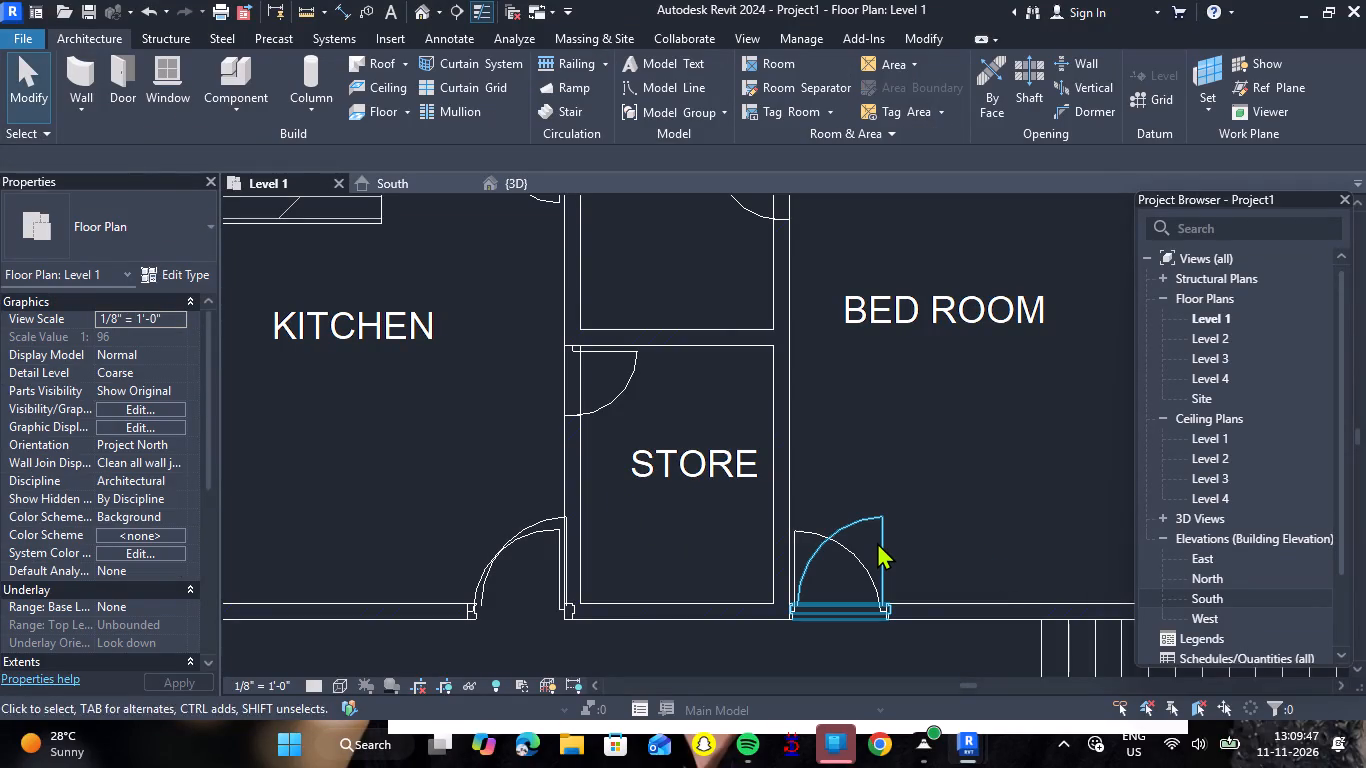
# Flip the bedroom door's swing so its hinge is on the store-wall side, as in the plan.
pyautogui.click(877, 542)
pyautogui.press('space')
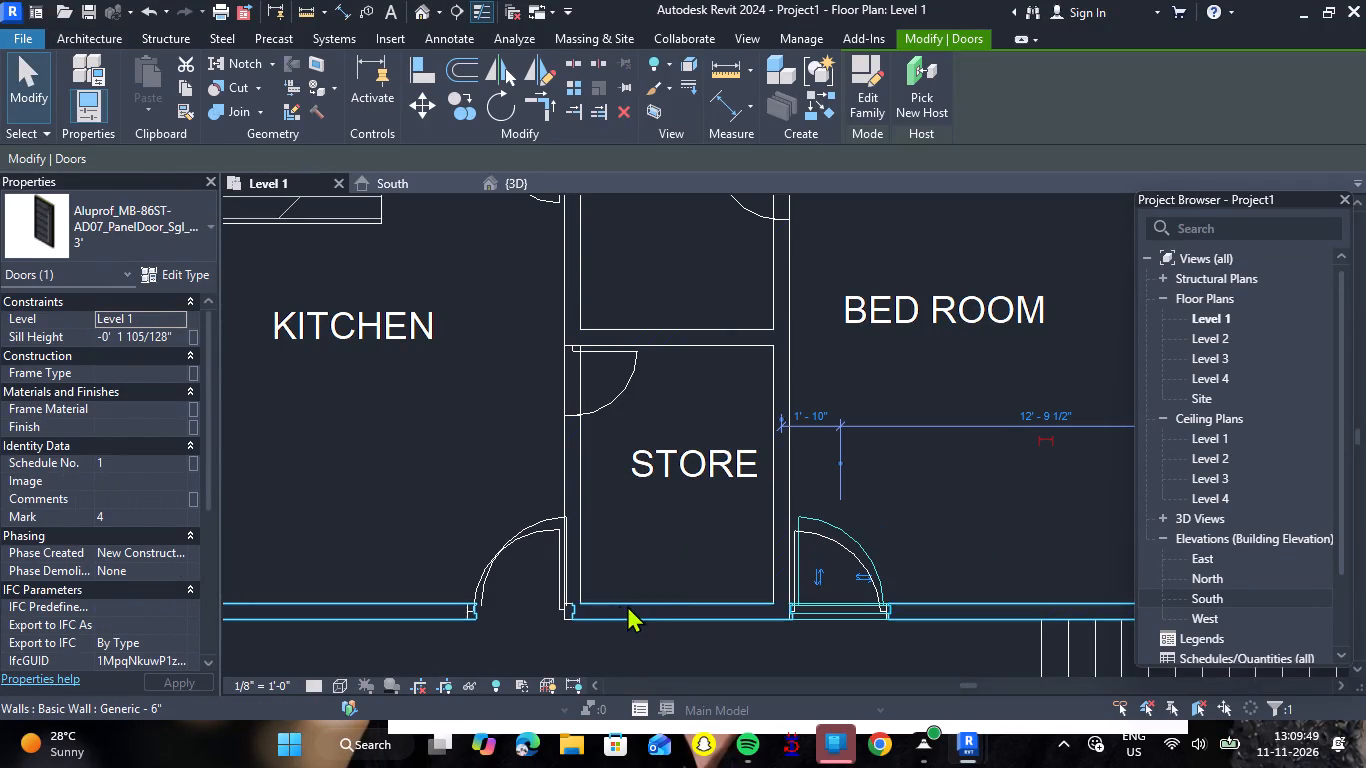
# Nudge the kitchen door away from the store wall to 1'-9", lining it up with the plan's door opening.
pyautogui.scroll(5, 522, 610)
pyautogui.click(522, 610)
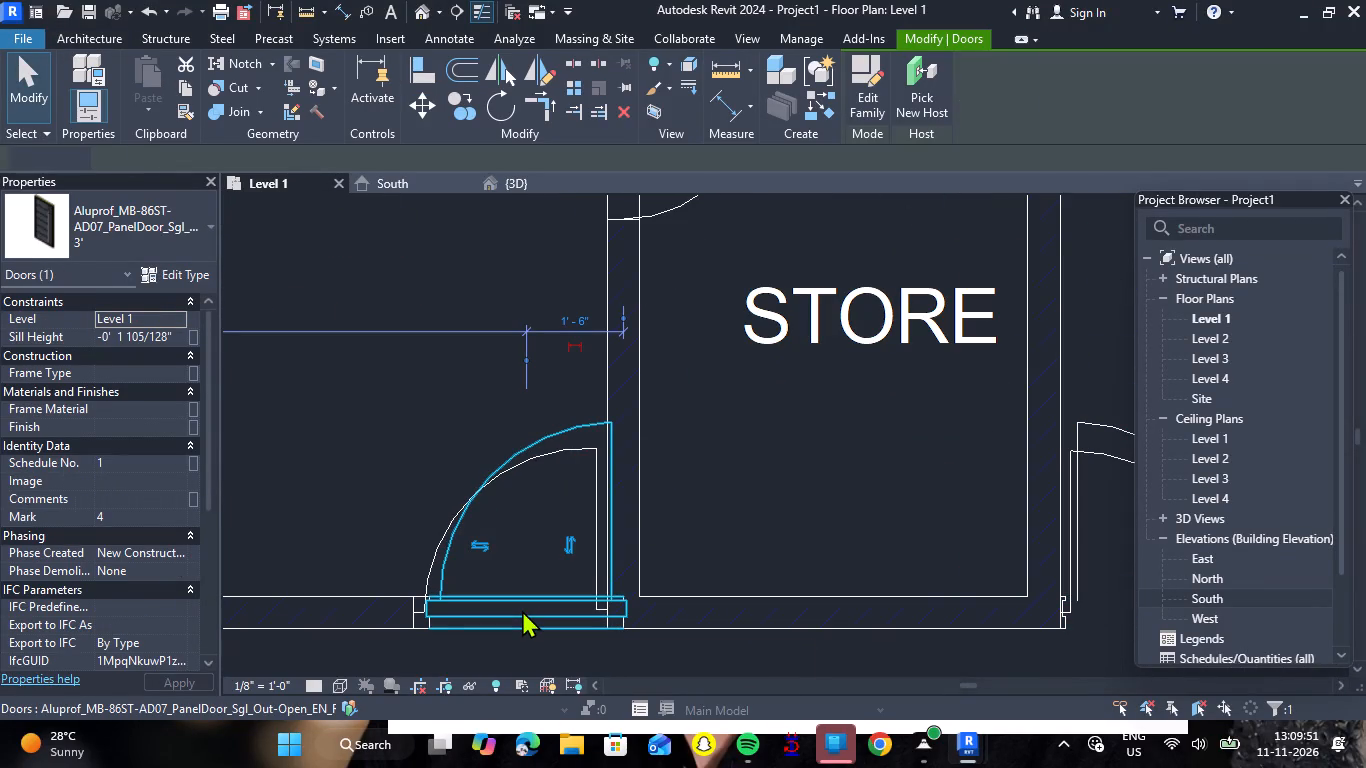
pyautogui.press('Left')
pyautogui.press('Left')
pyautogui.press('Left')
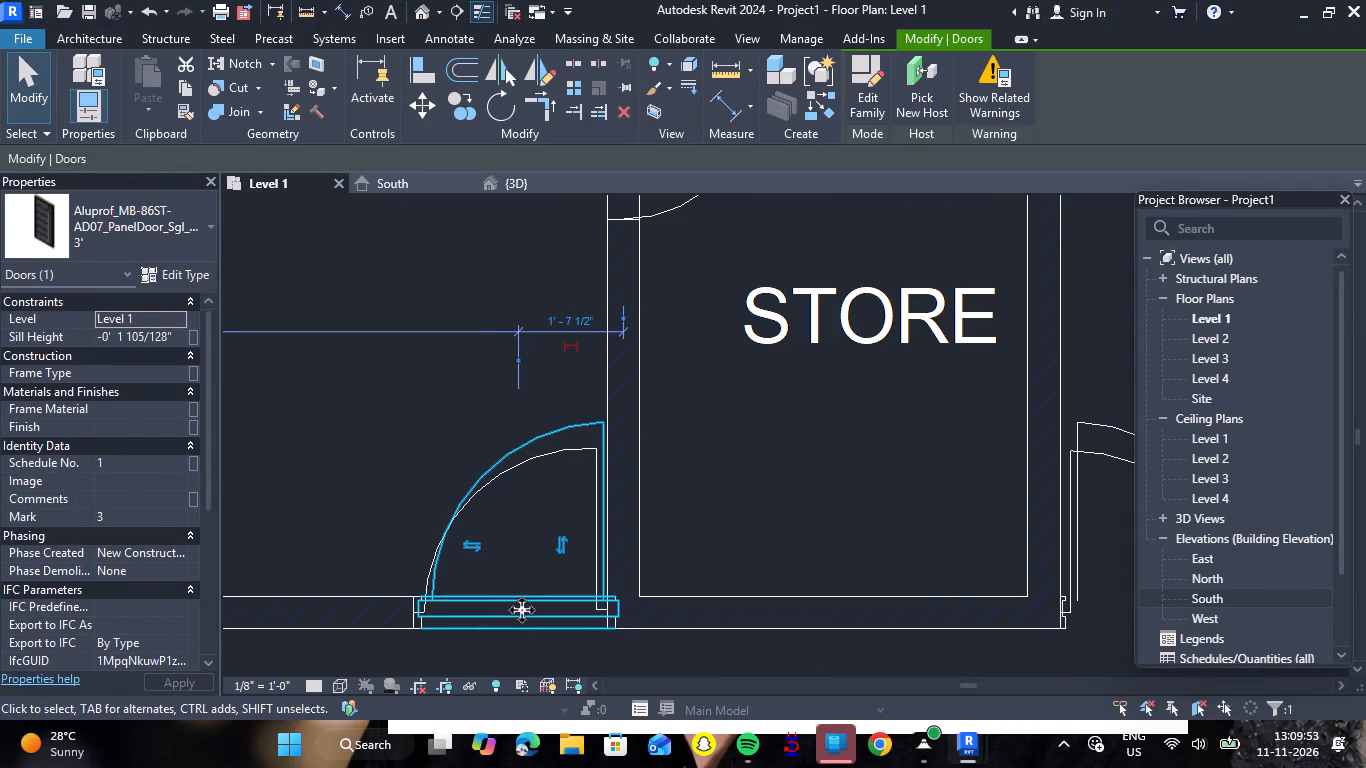
pyautogui.press('Left')
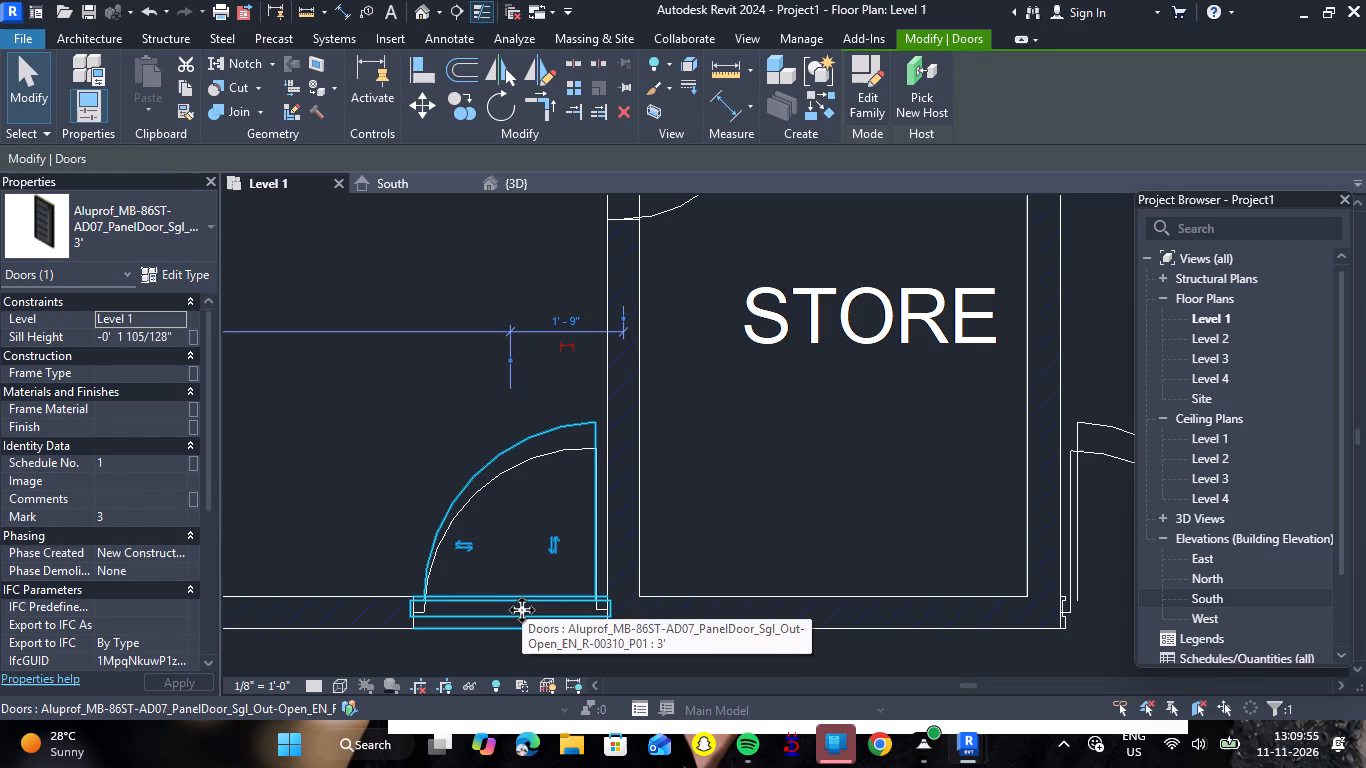
pyautogui.press('Escape')
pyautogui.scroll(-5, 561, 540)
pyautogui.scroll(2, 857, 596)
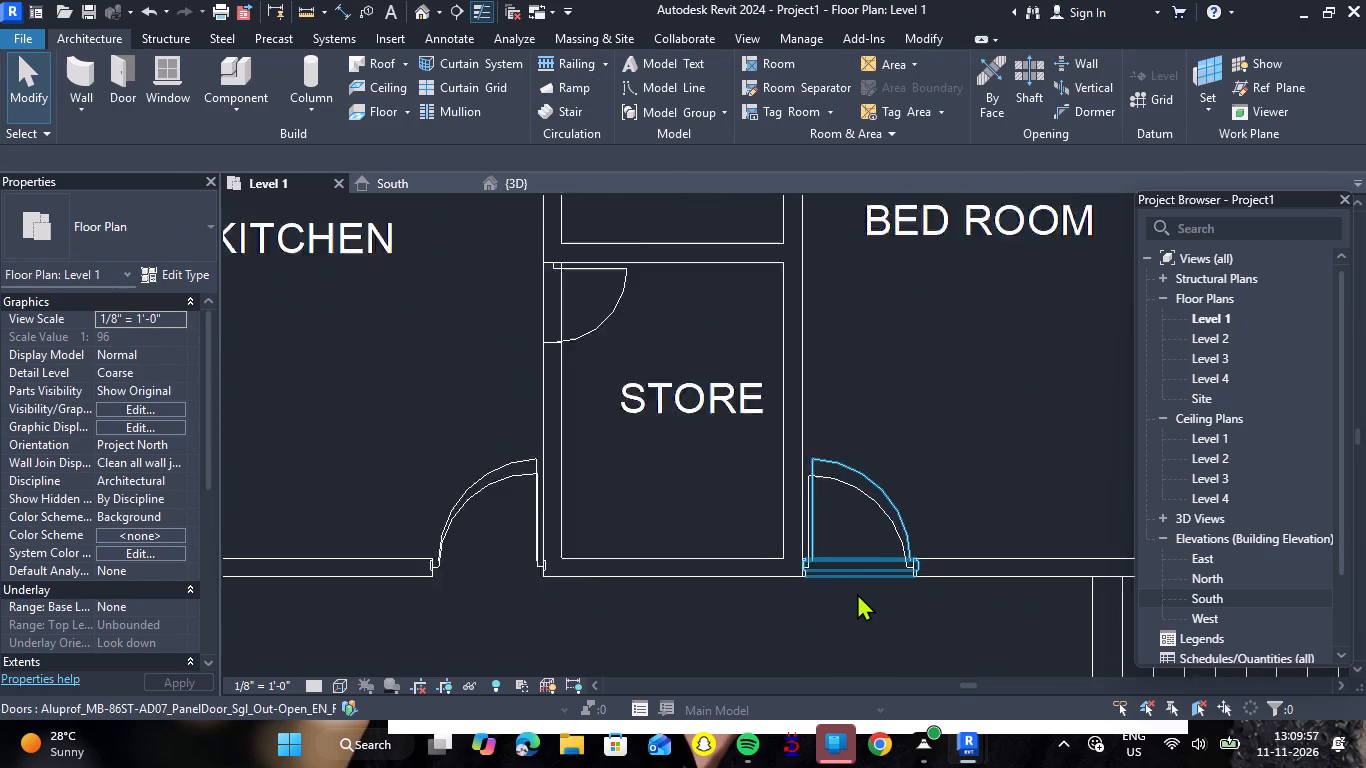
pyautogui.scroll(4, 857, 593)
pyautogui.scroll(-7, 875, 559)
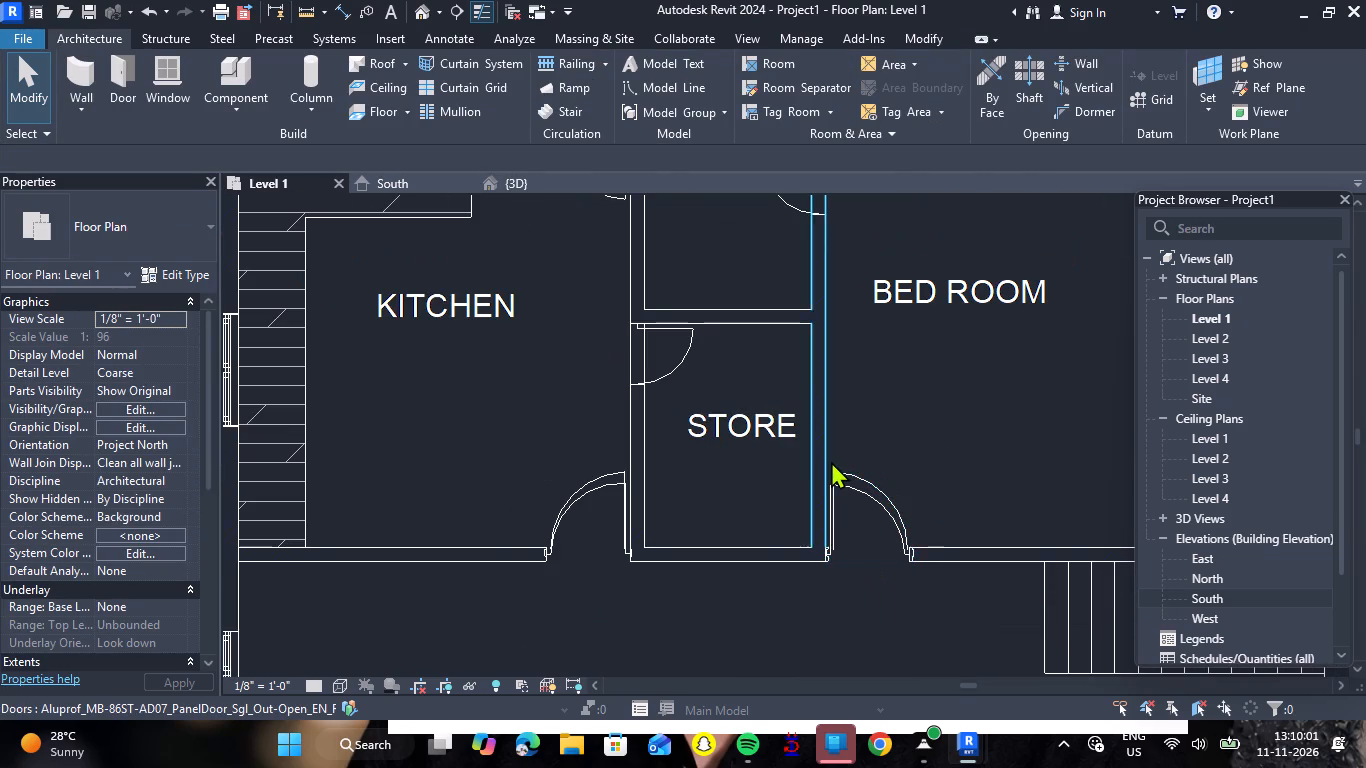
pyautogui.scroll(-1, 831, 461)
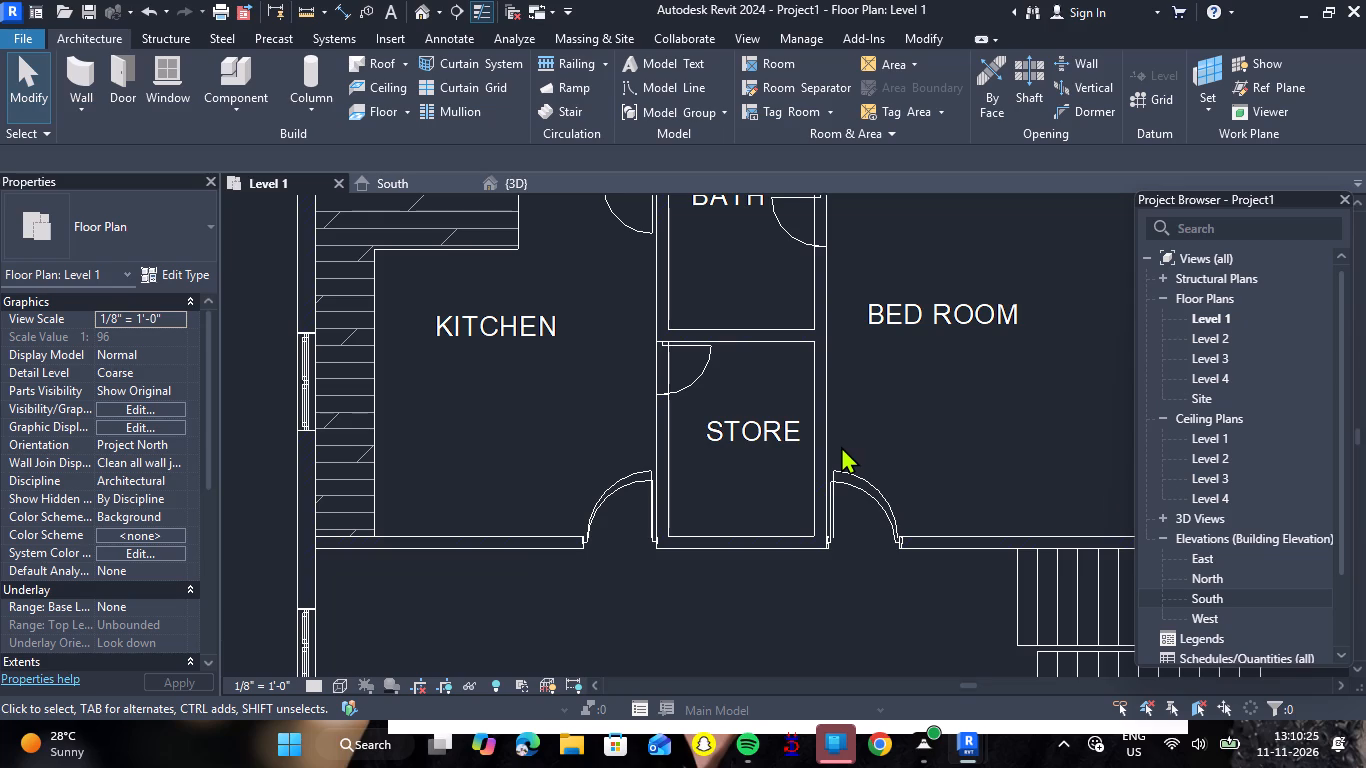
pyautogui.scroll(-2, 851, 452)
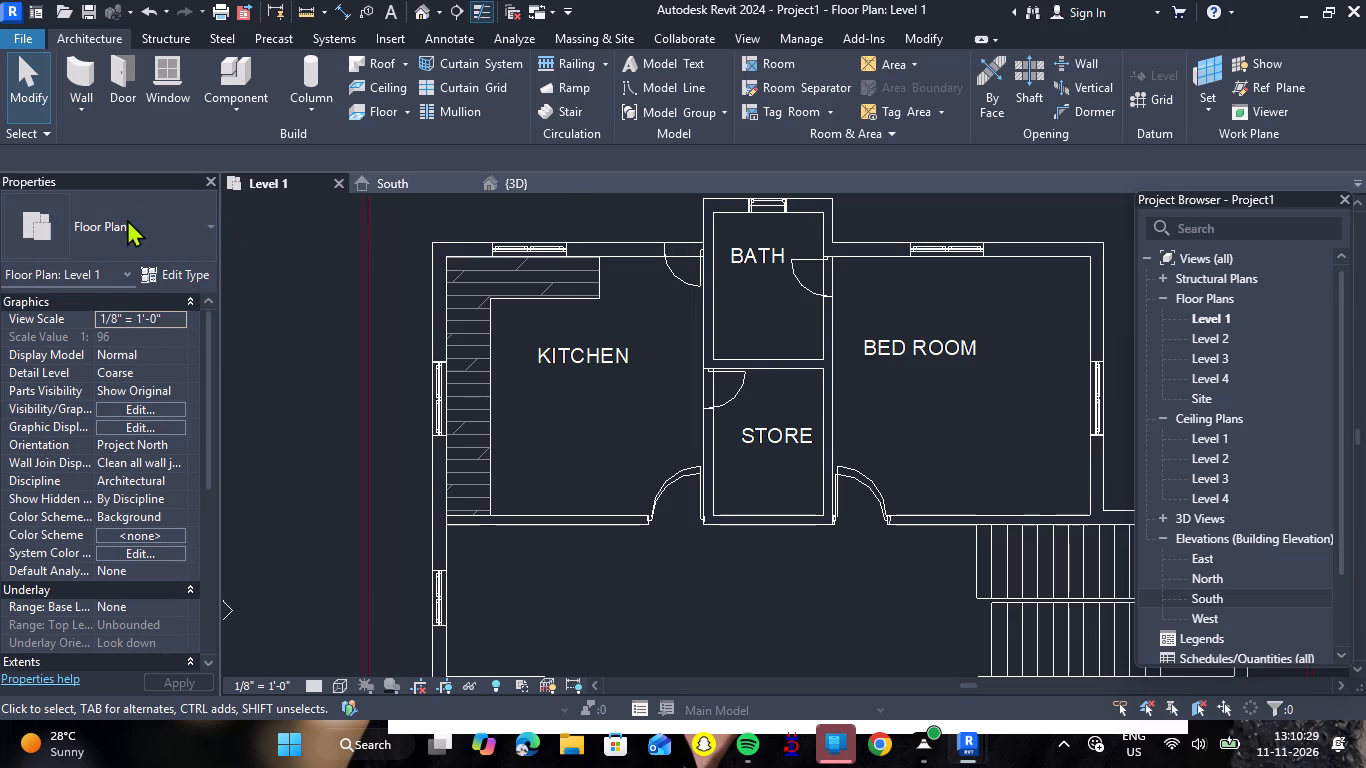
# Save the project in the Fuji folder under the file name "g+2 house nov 11".
pyautogui.click(126, 90)
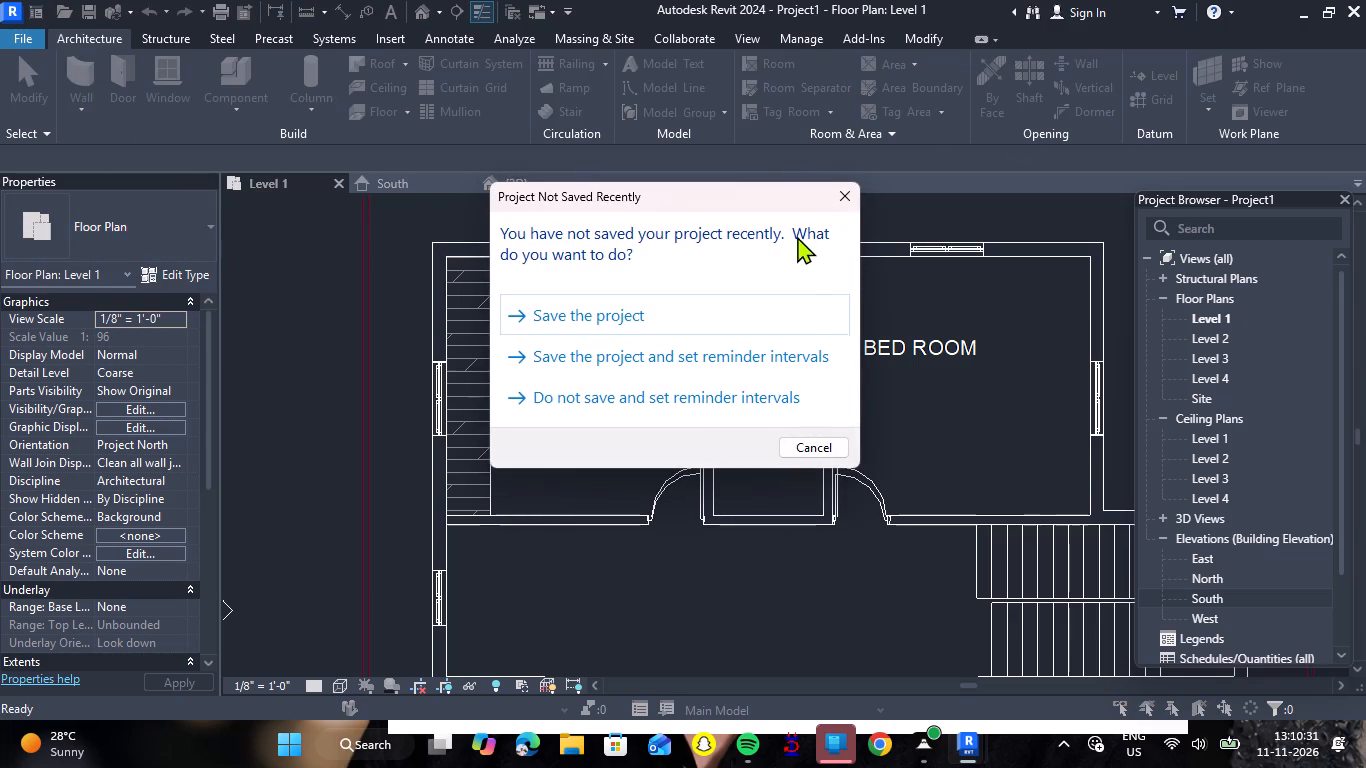
pyautogui.click(796, 306)
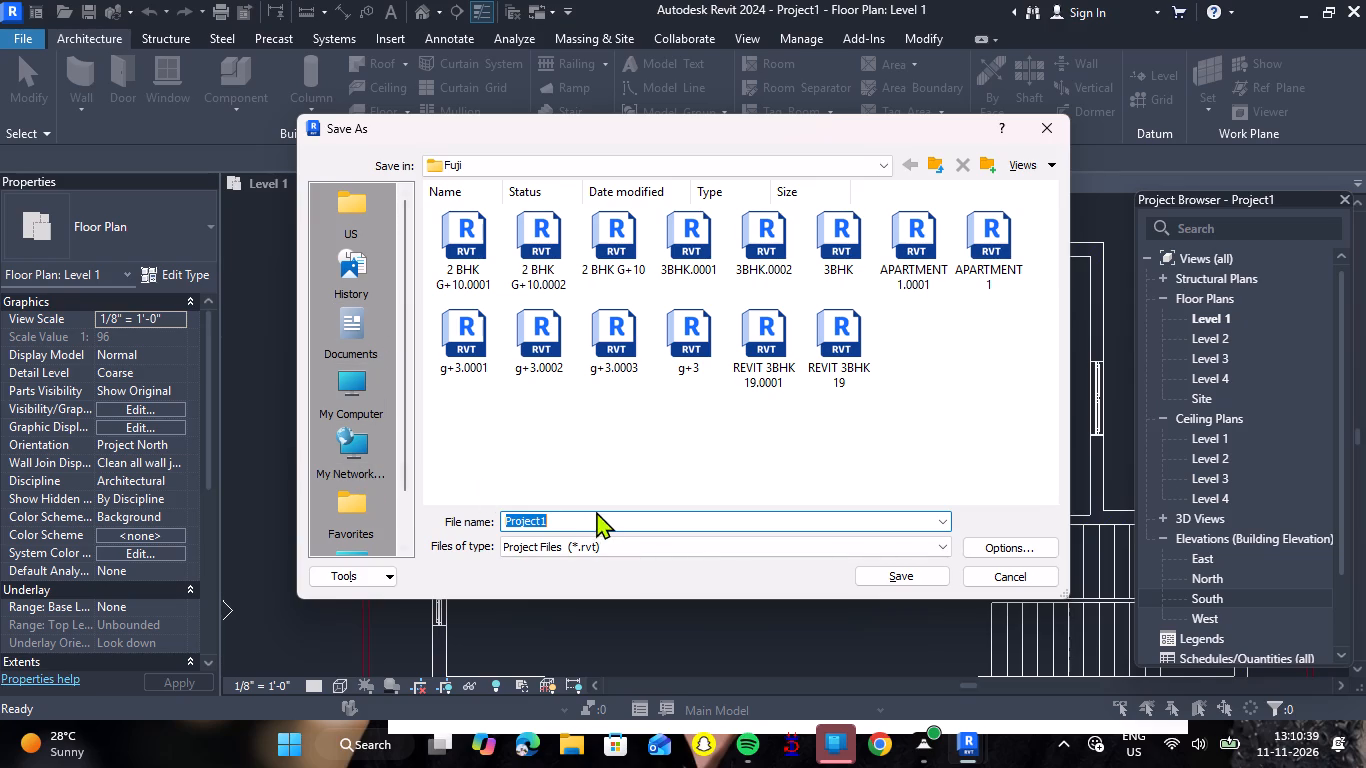
pyautogui.press('BackSpace')
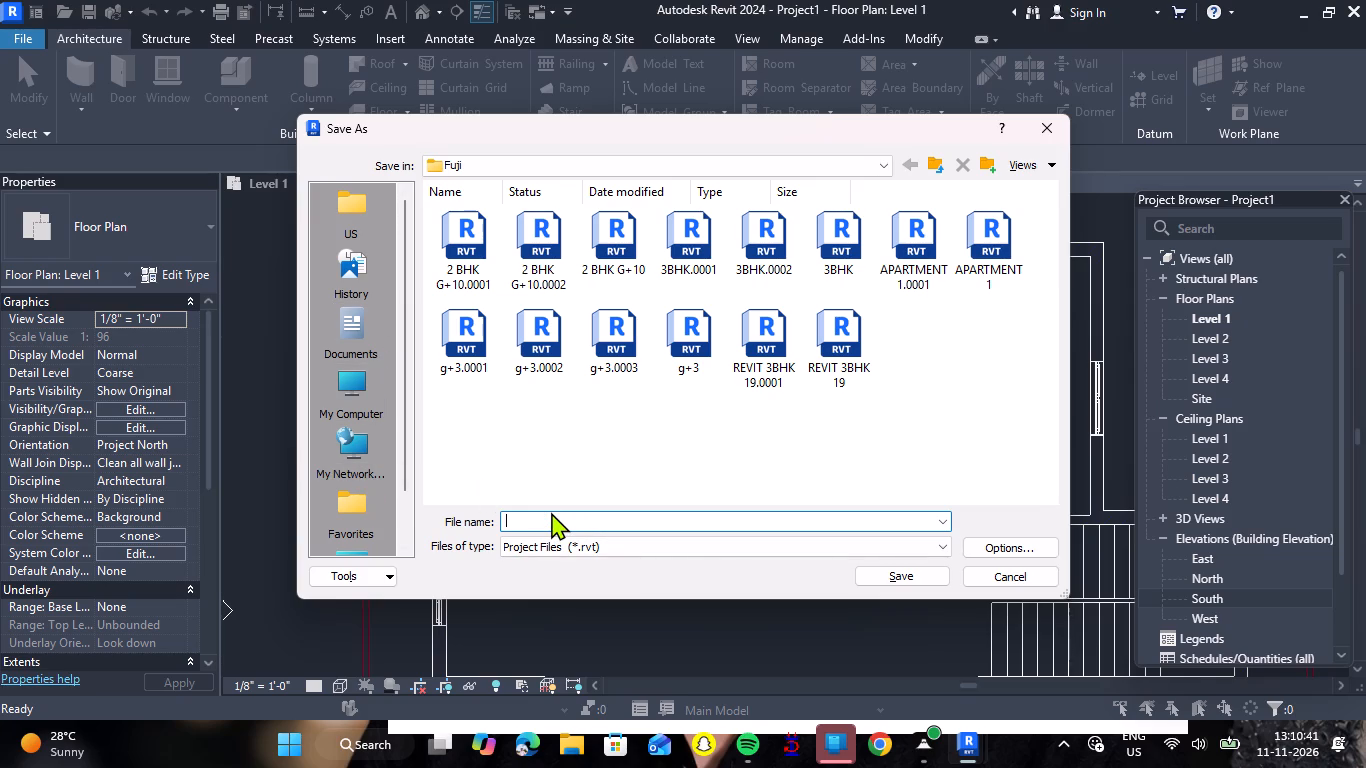
pyautogui.press('g')
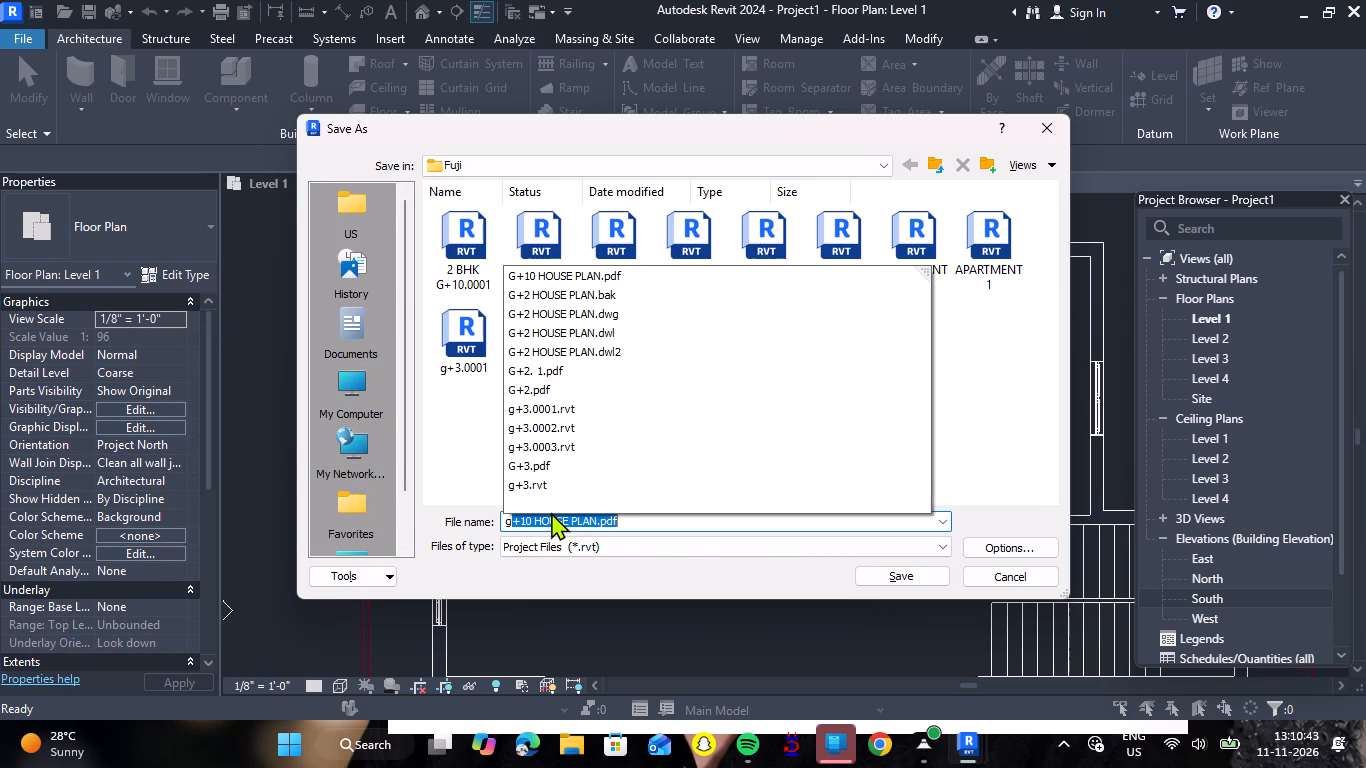
pyautogui.write('+2')
pyautogui.press('space')
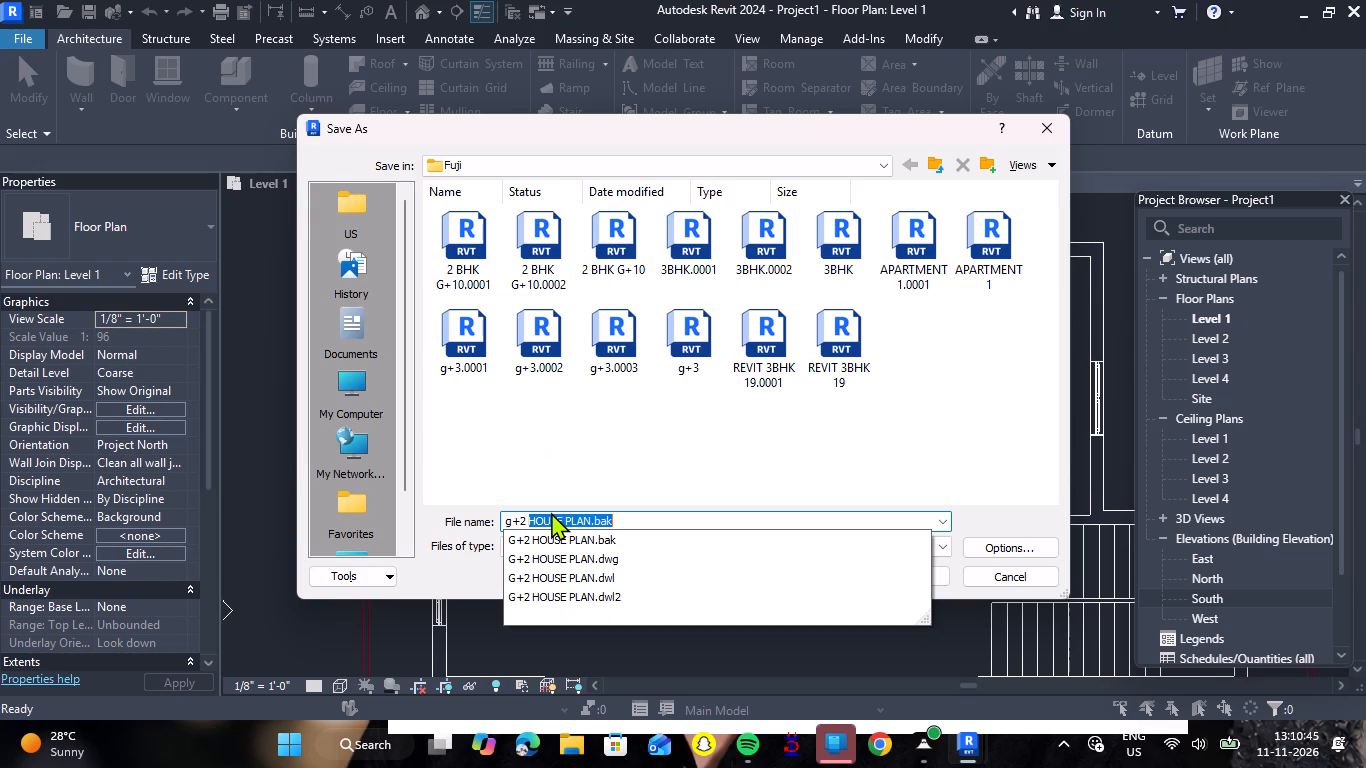
pyautogui.write('house n0v')
pyautogui.press('space')
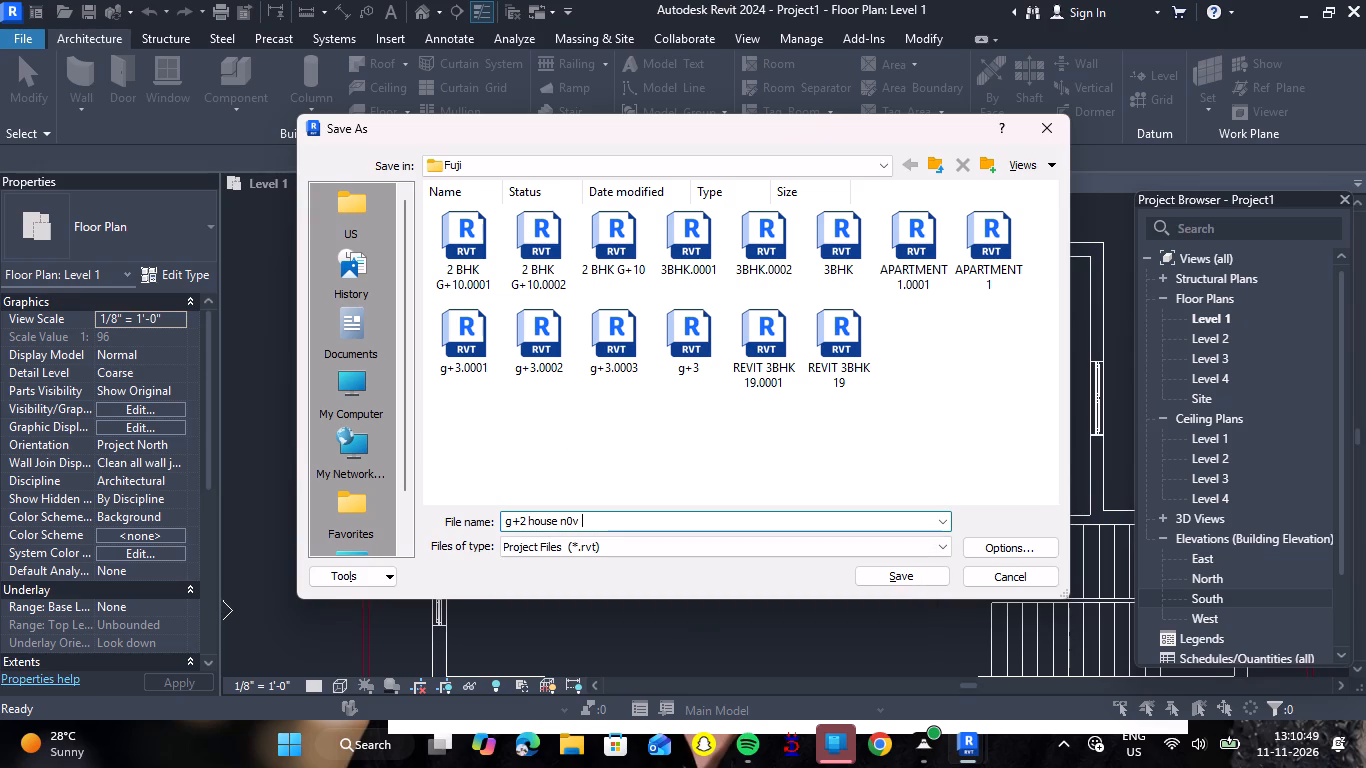
pyautogui.press('BackSpace')
pyautogui.press('BackSpace')
pyautogui.press('o')
pyautogui.press('BackSpace')
pyautogui.press('BackSpace')
pyautogui.press('BackSpace')
pyautogui.press('o')
pyautogui.press('BackSpace')
pyautogui.press('BackSpace')
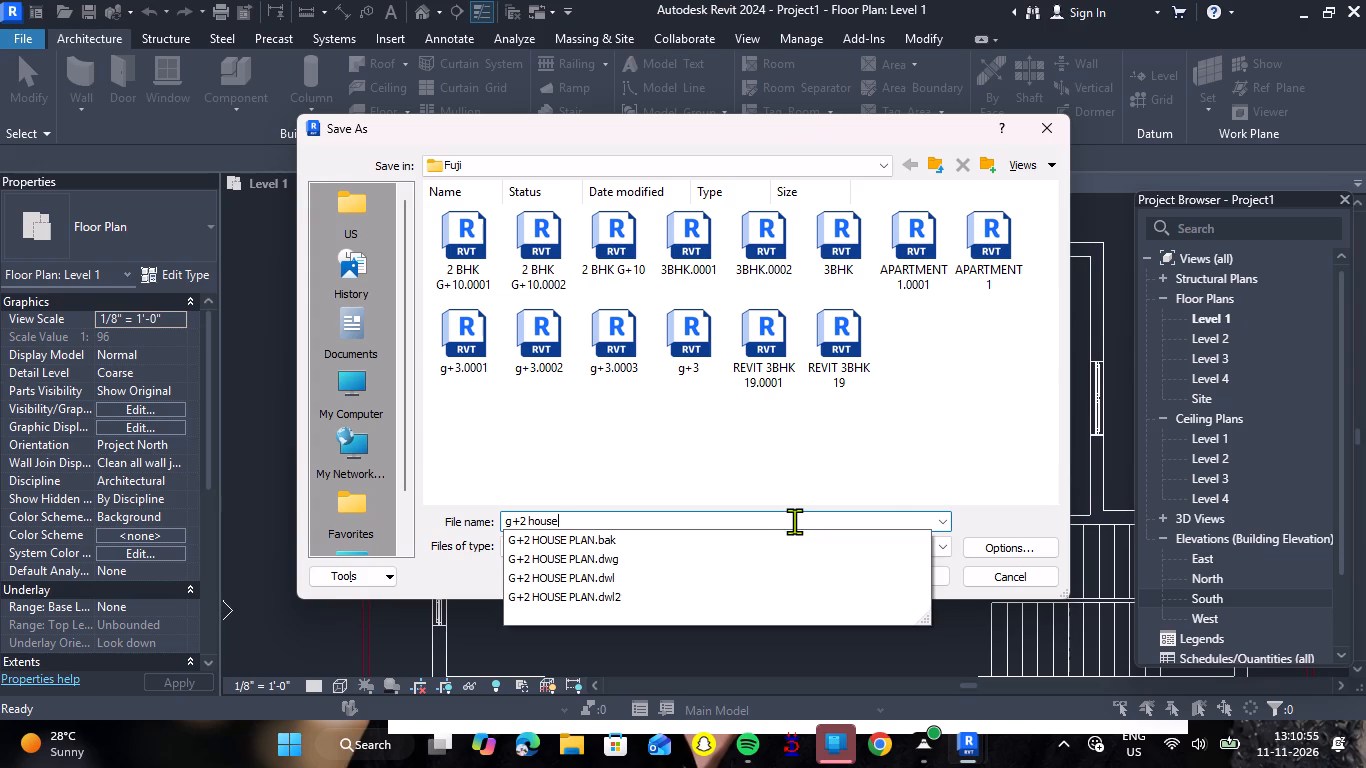
pyautogui.press('space')
pyautogui.write('nov 11')
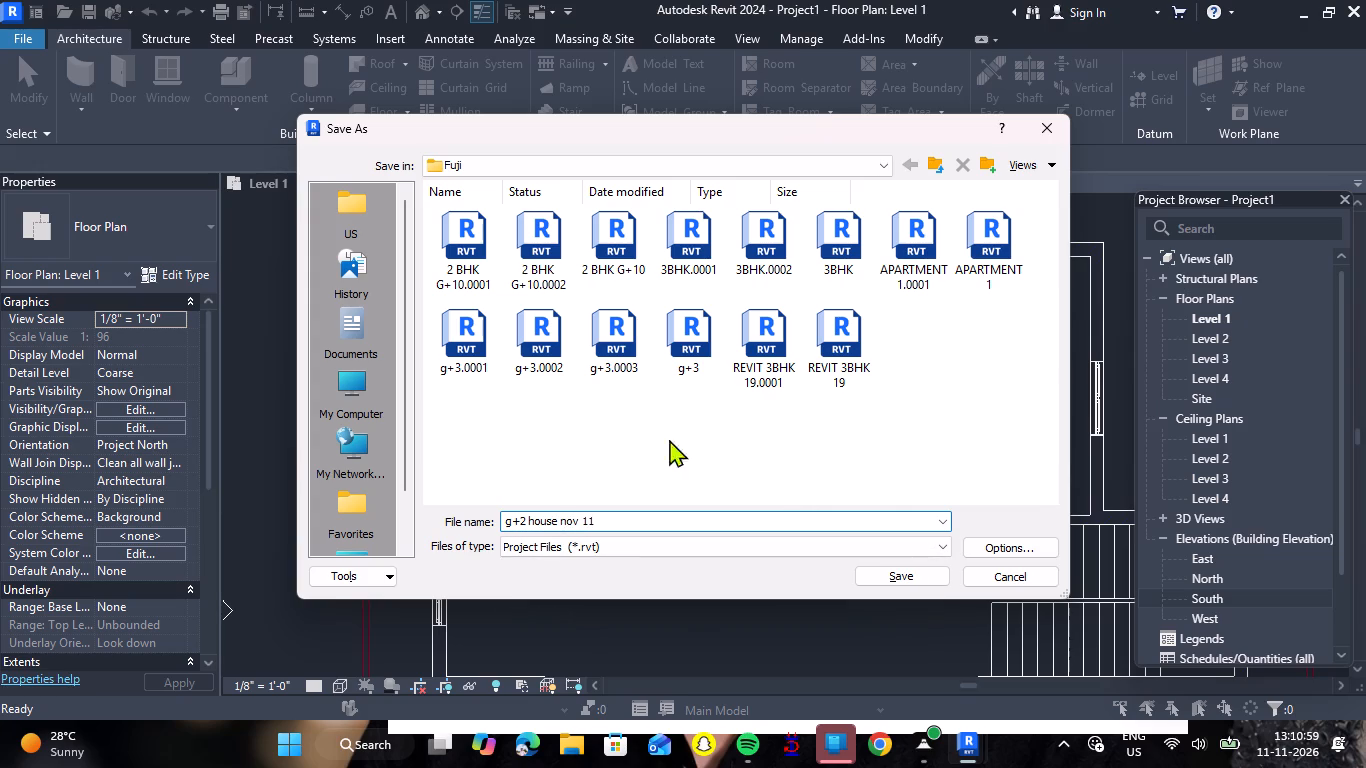
pyautogui.click(930, 581)
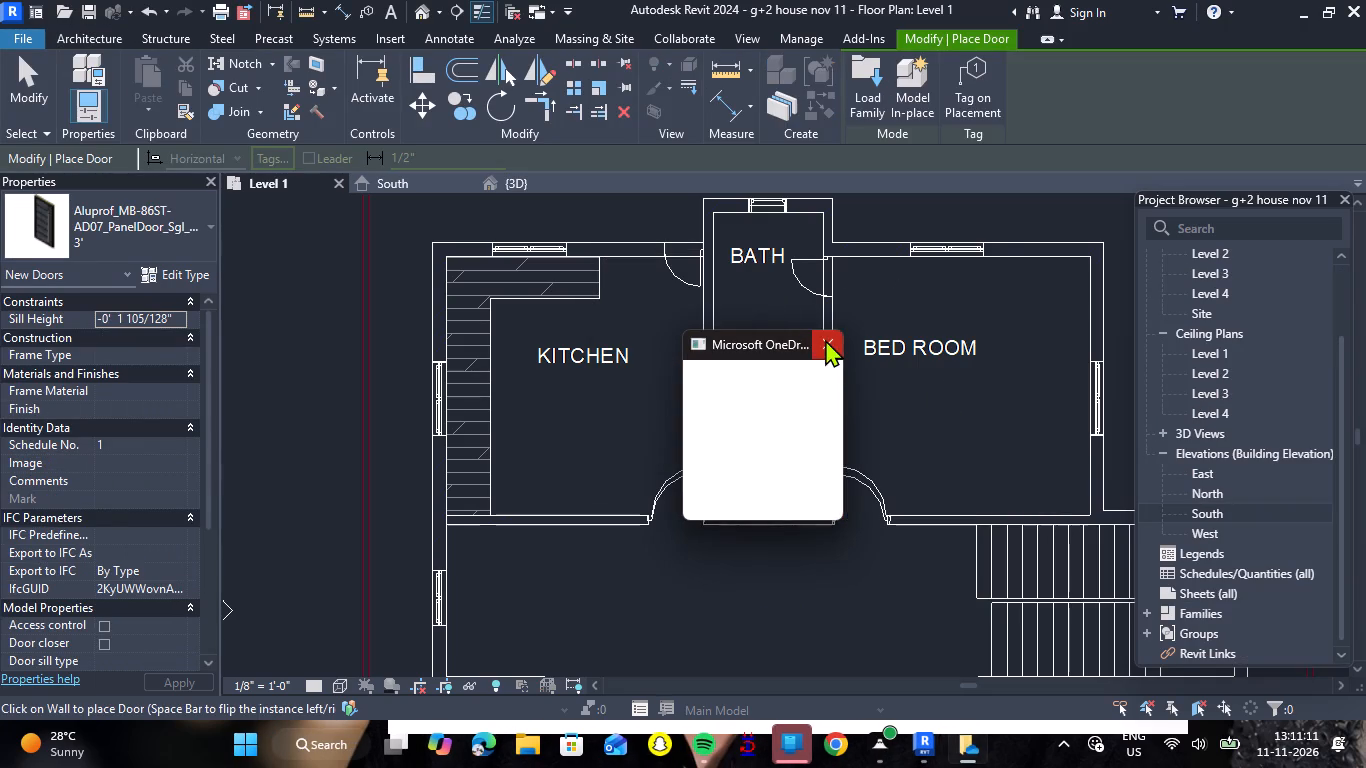
pyautogui.click(825, 339)
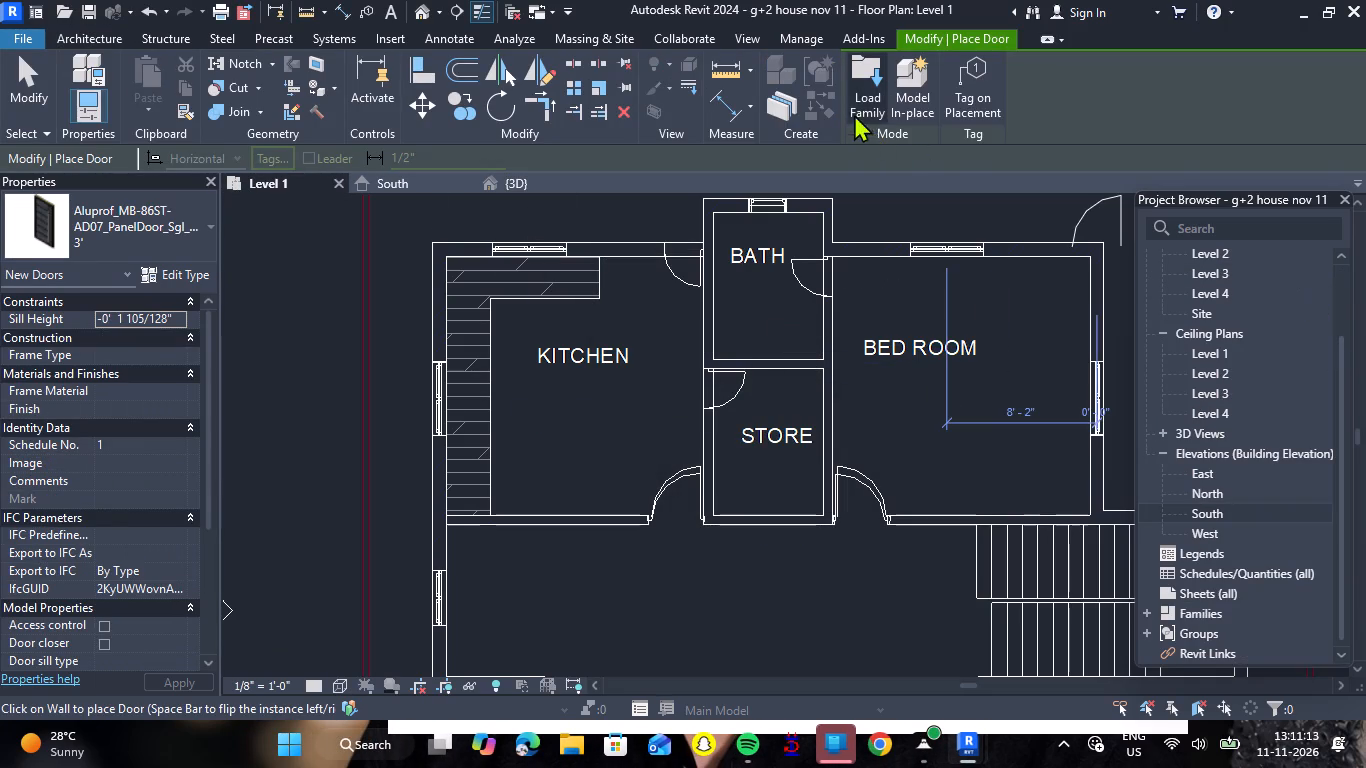
# Load the M_Door-Interior-Single-1_Panel-Wood door family from the Residential folder.
pyautogui.click(868, 110)
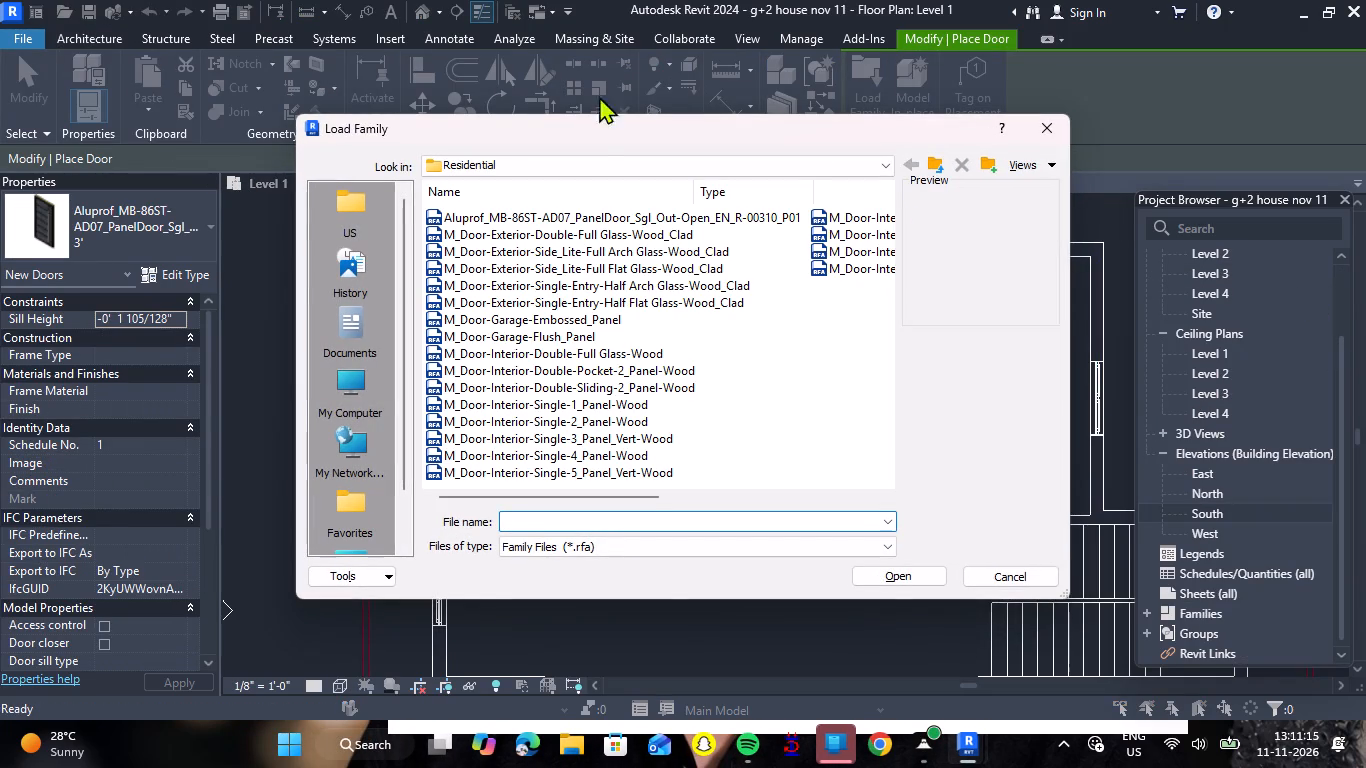
pyautogui.click(824, 217)
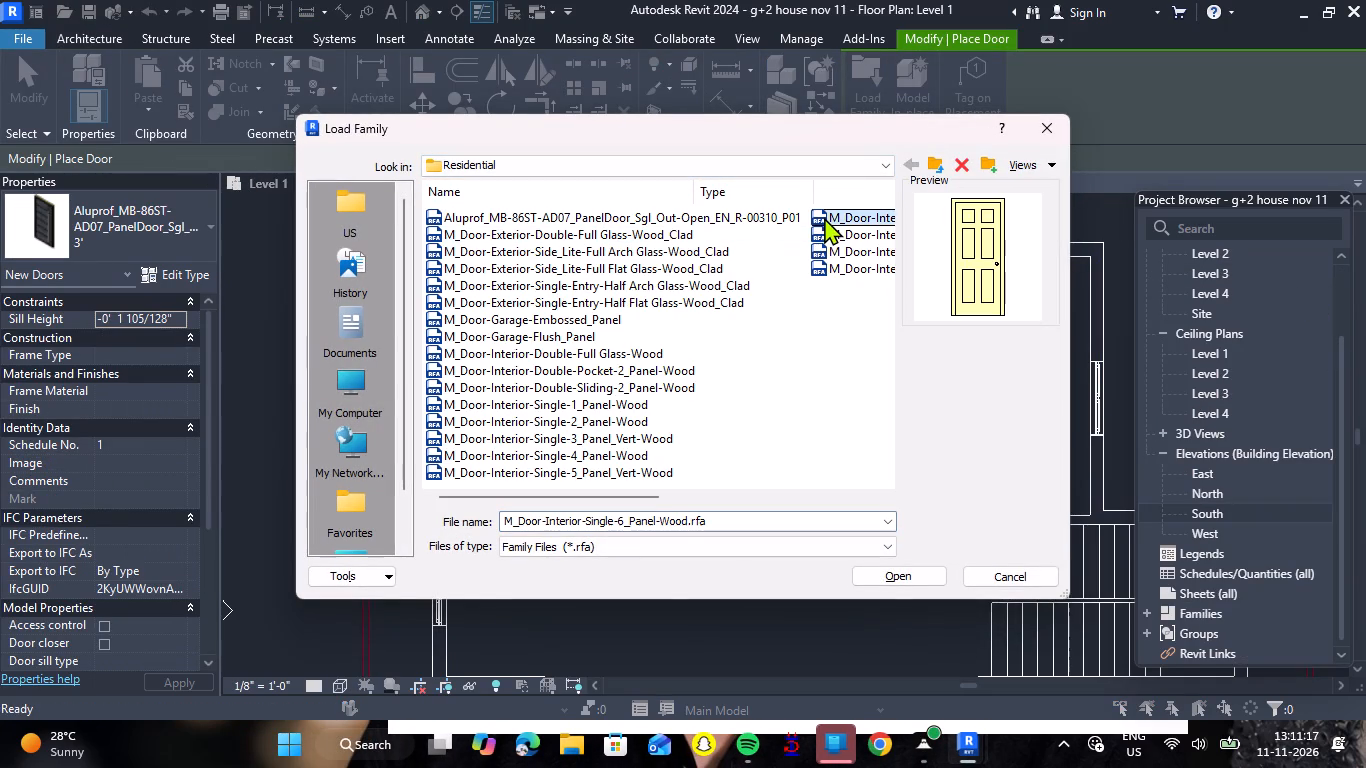
pyautogui.press('Down')
pyautogui.press('Down')
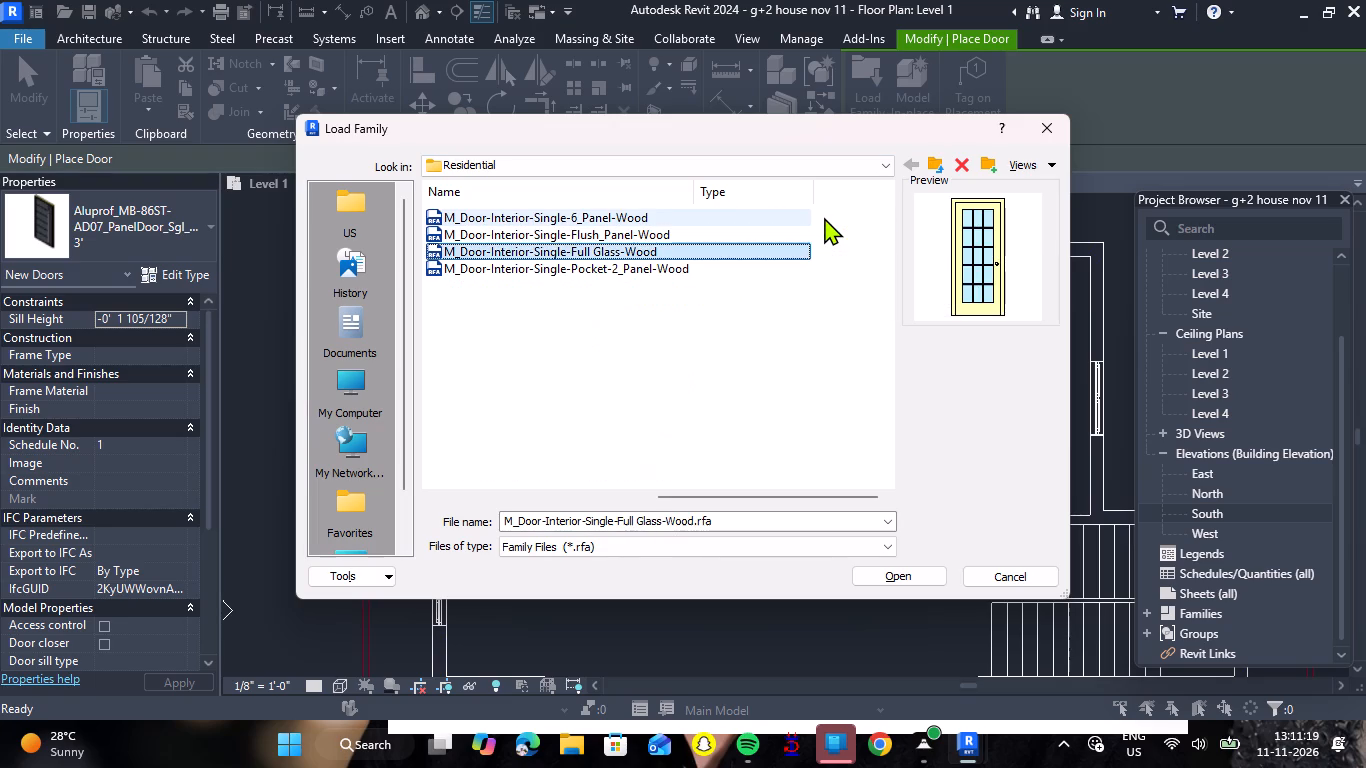
pyautogui.press('Down')
pyautogui.press('Down')
pyautogui.press('Down')
pyautogui.press('Up')
pyautogui.press('Up')
pyautogui.press('Up')
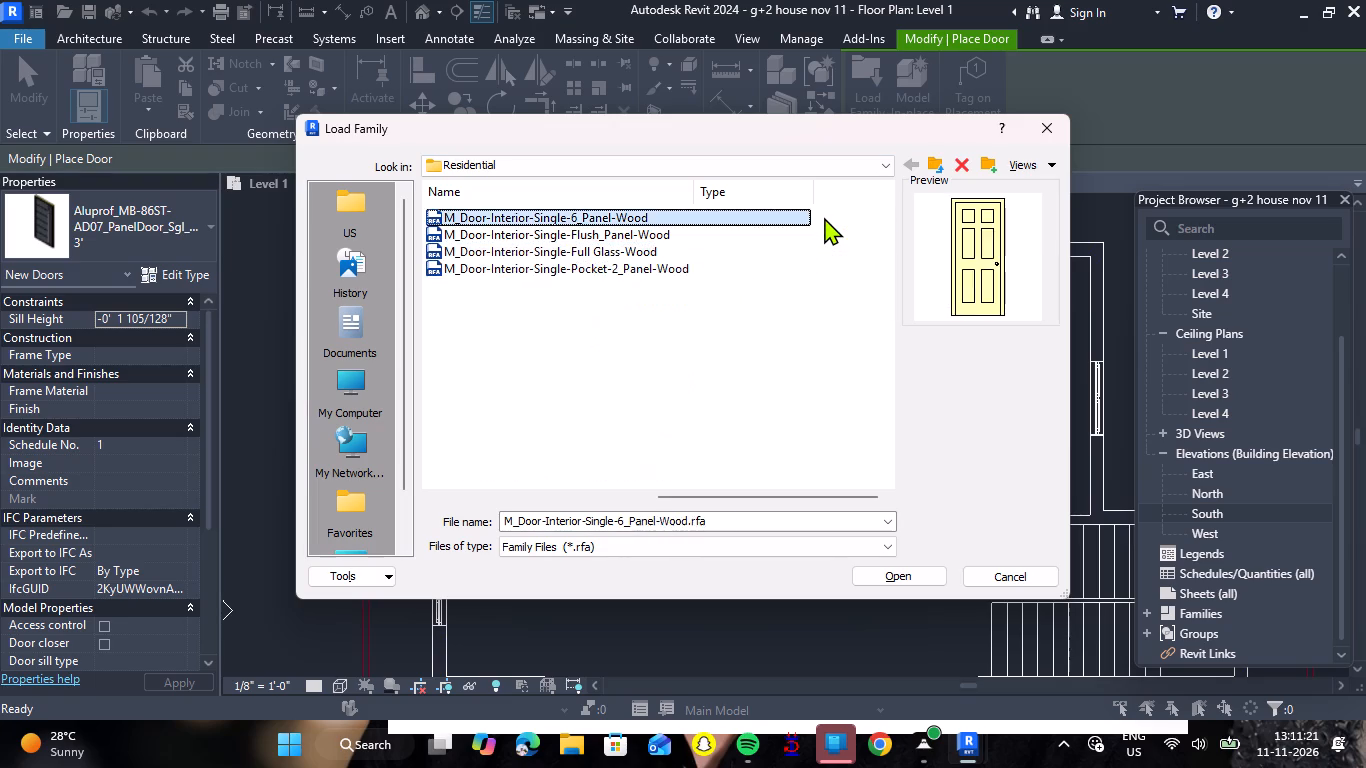
pyautogui.press('Up')
pyautogui.press('Up')
pyautogui.press('Up')
pyautogui.press('Up')
pyautogui.press('Up')
pyautogui.press('Up')
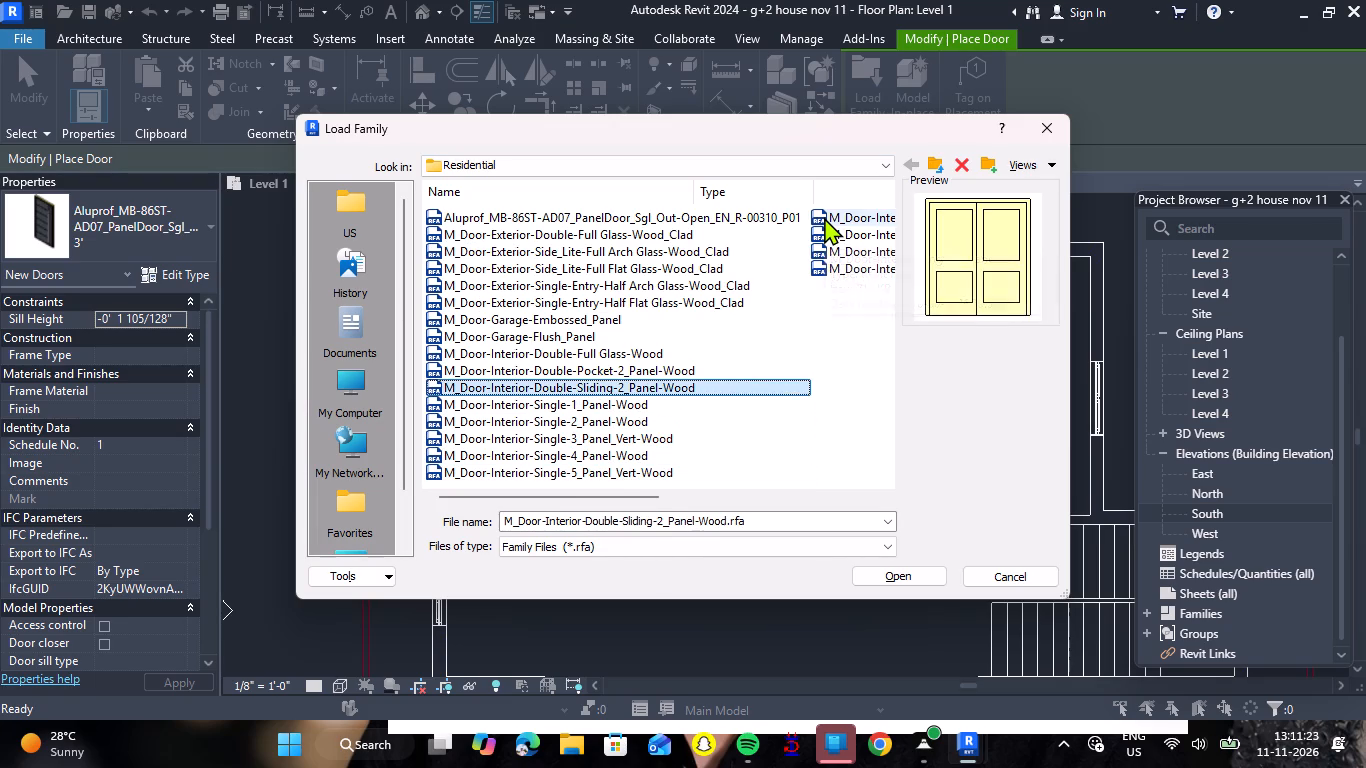
pyautogui.press('Down')
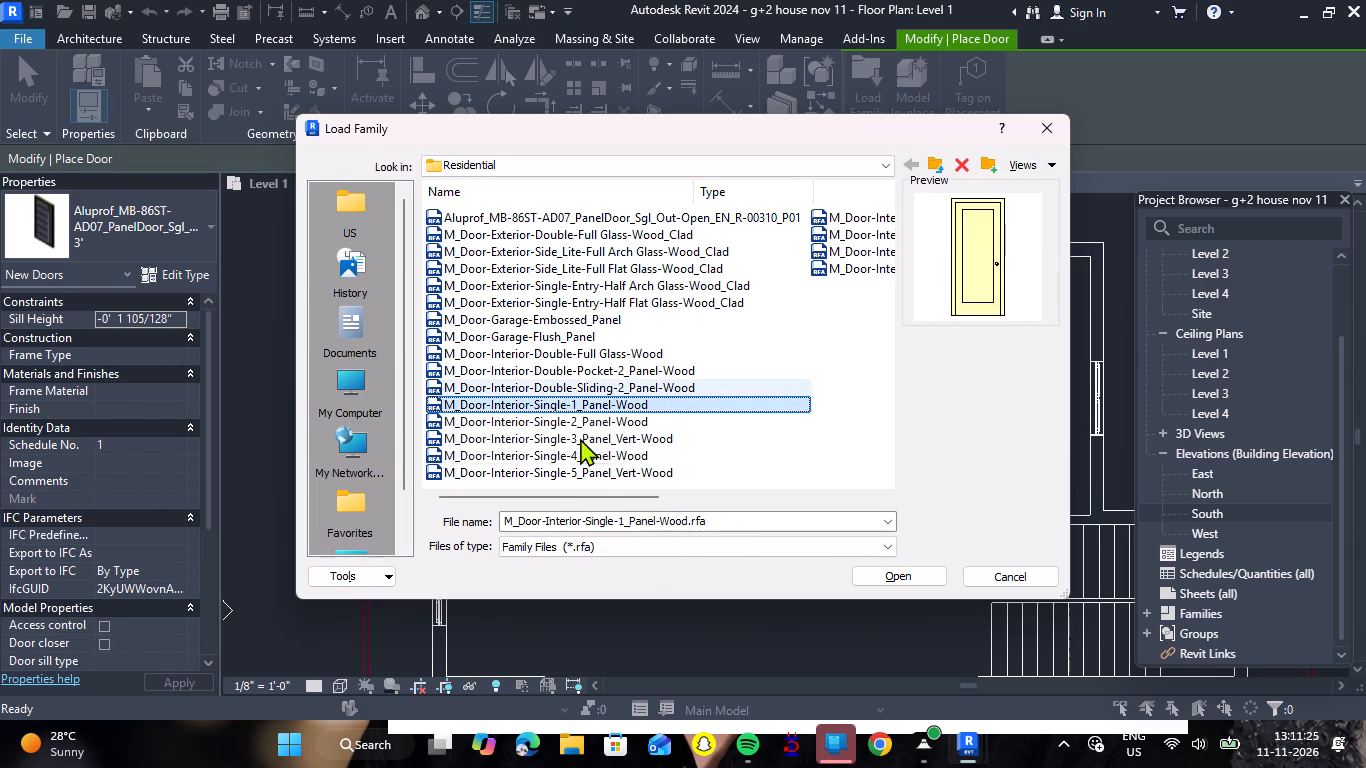
pyautogui.doubleClick(598, 406)
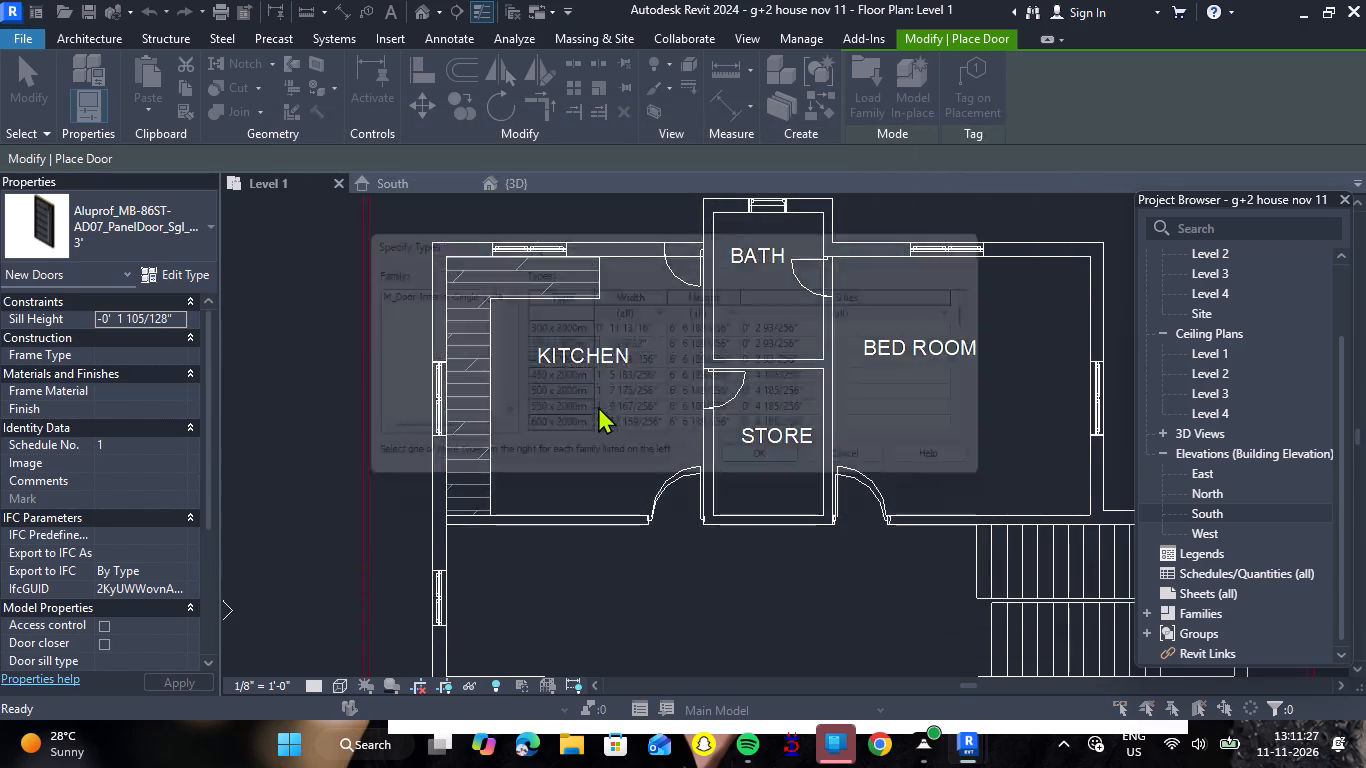
pyautogui.click(742, 462)
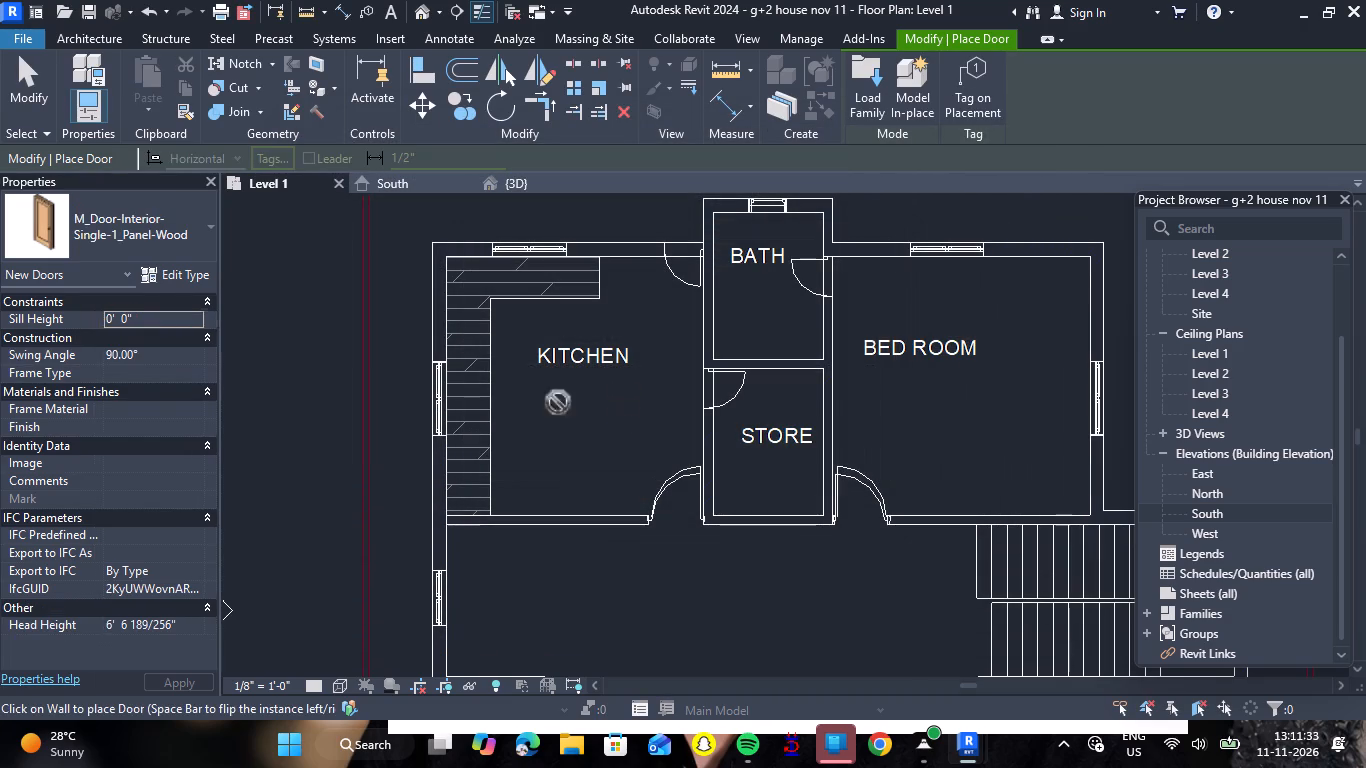
# Duplicate the single-panel wood door type as 2'2" and set its Width to 2'2".
pyautogui.click(170, 276)
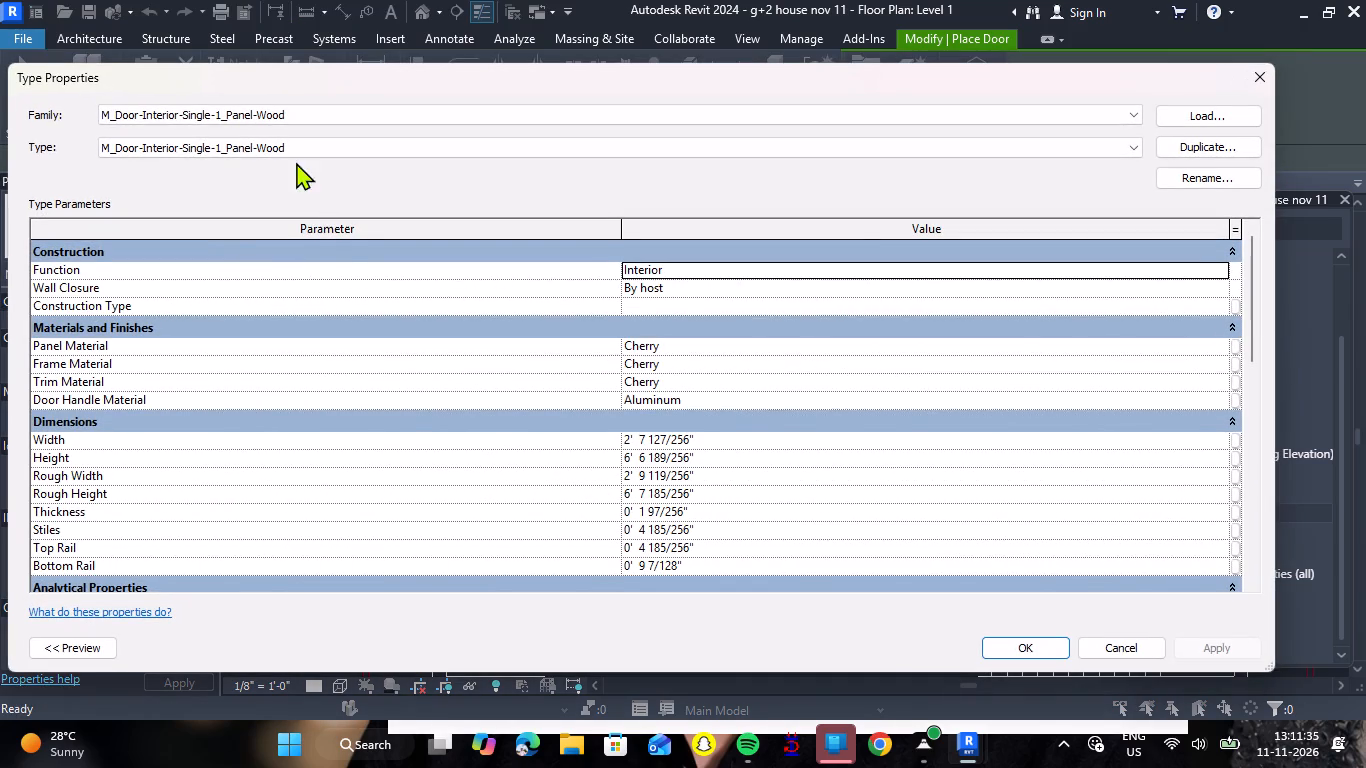
pyautogui.click(1219, 147)
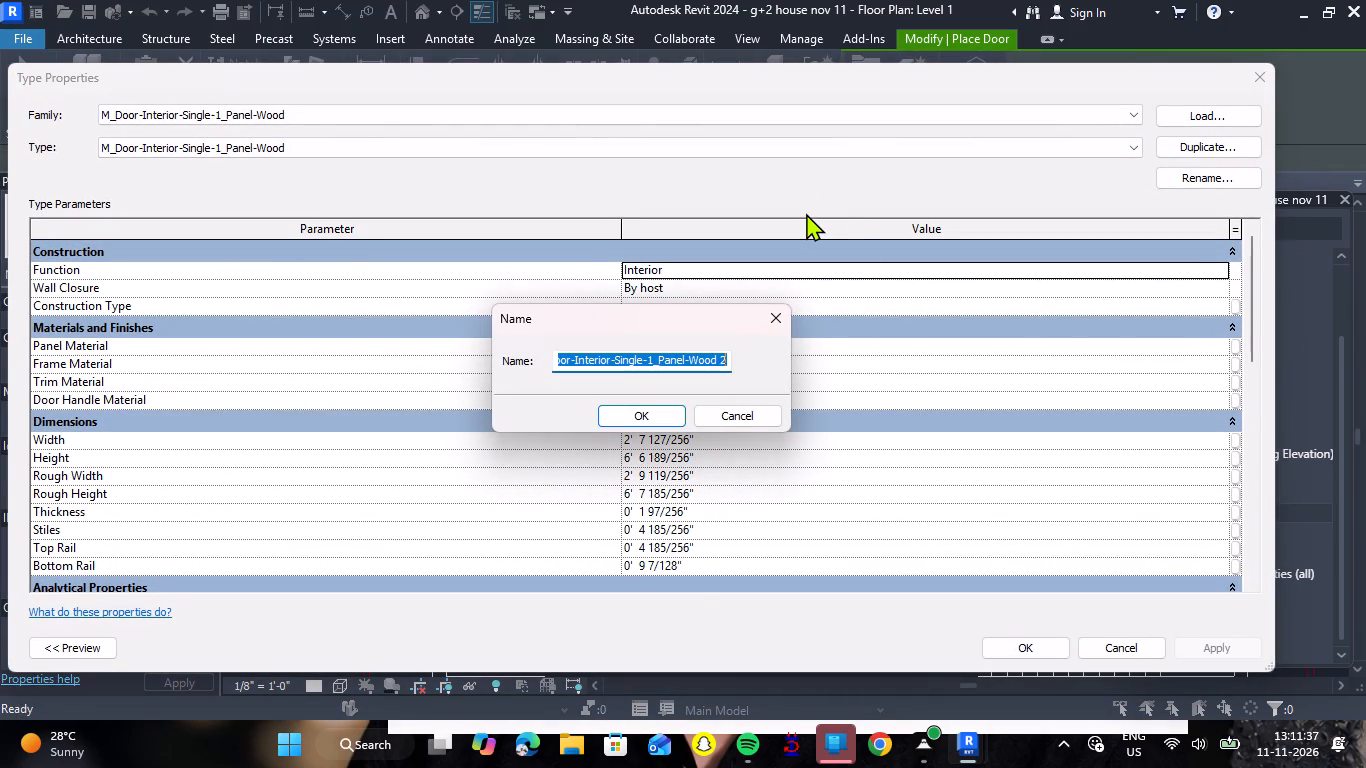
pyautogui.press('BackSpace')
pyautogui.write('2\'2"')
pyautogui.press('Return')
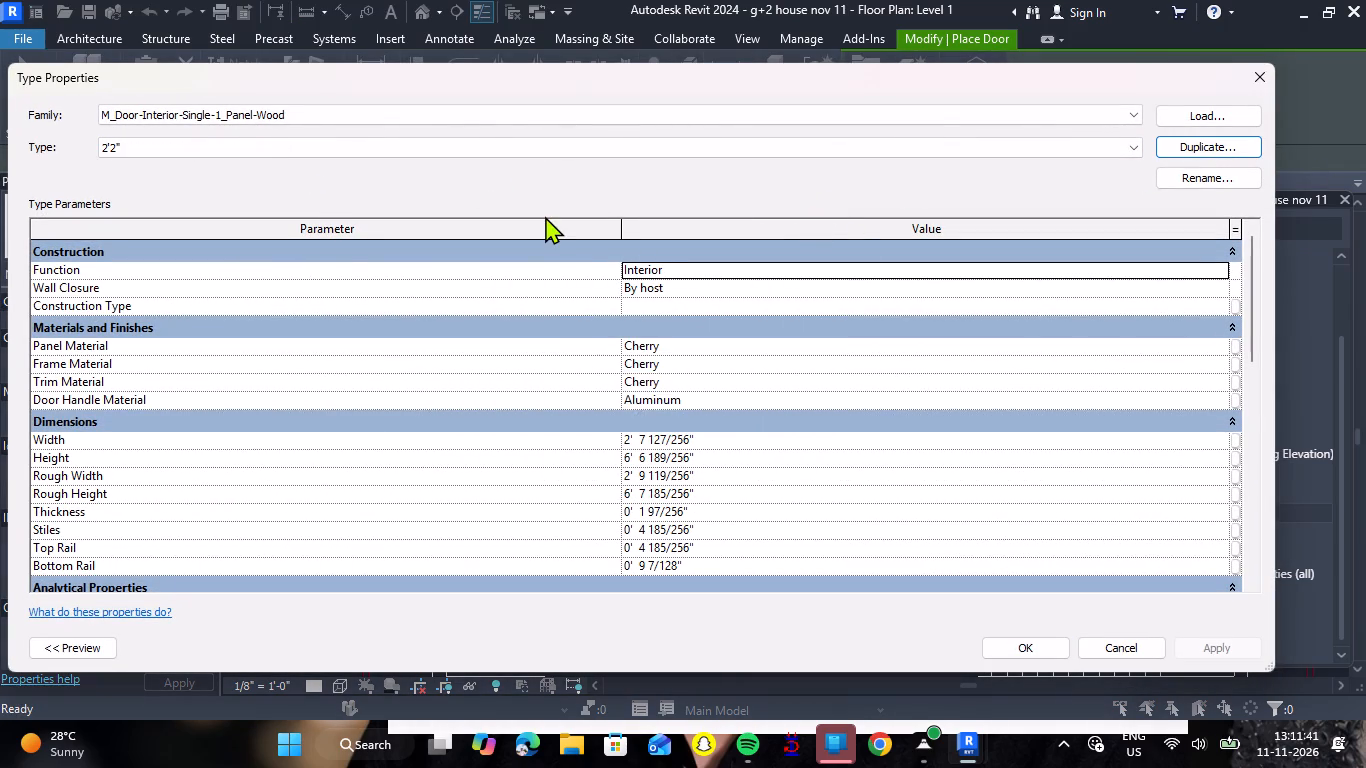
pyautogui.scroll(-4, 766, 442)
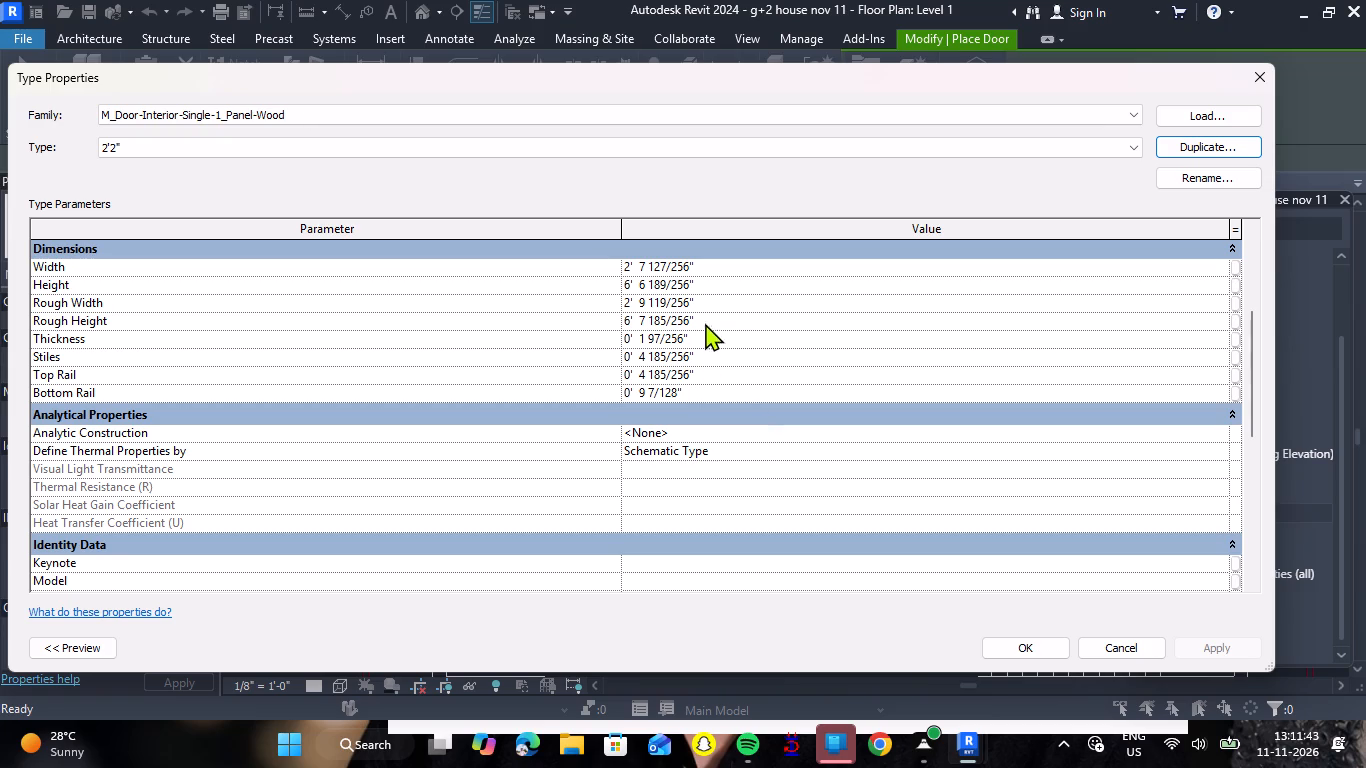
pyautogui.click(710, 262)
pyautogui.write('2\'2"')
pyautogui.press('Return')
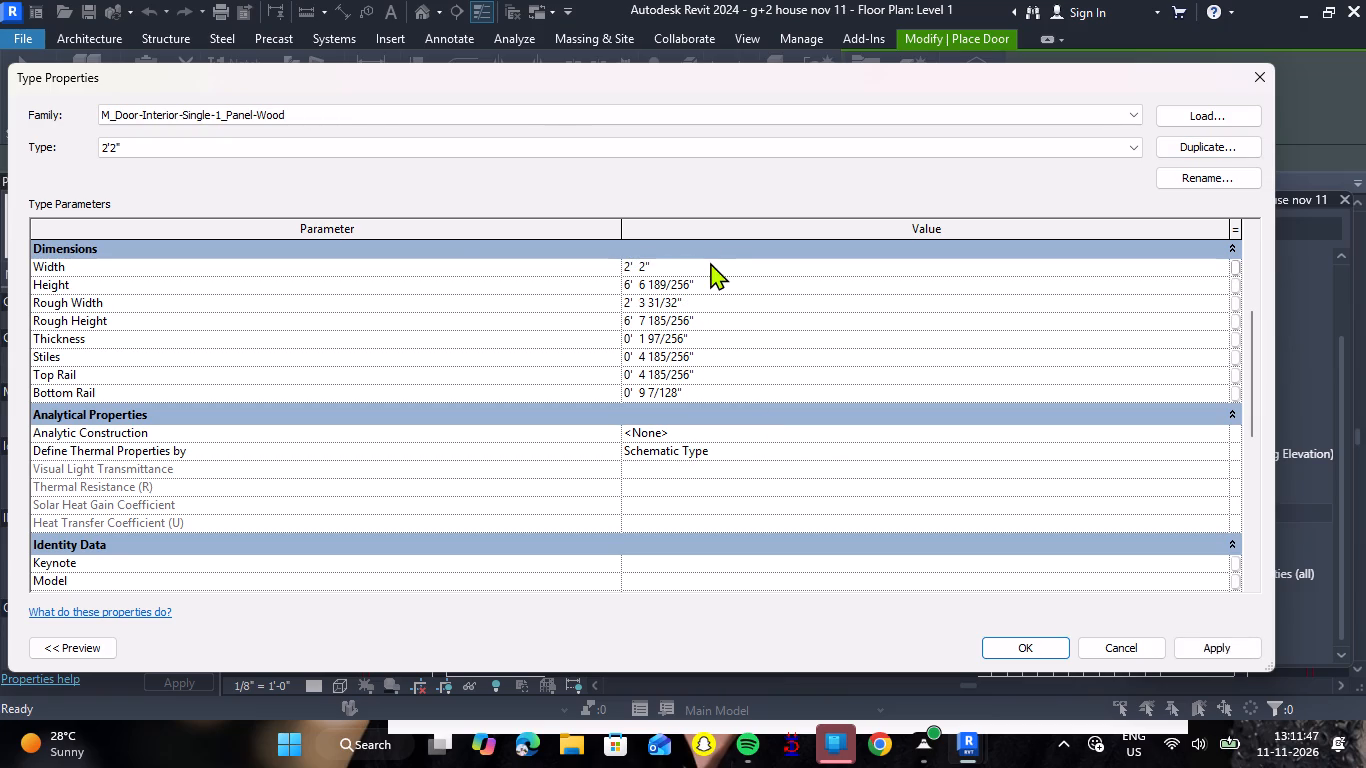
pyautogui.click(1014, 656)
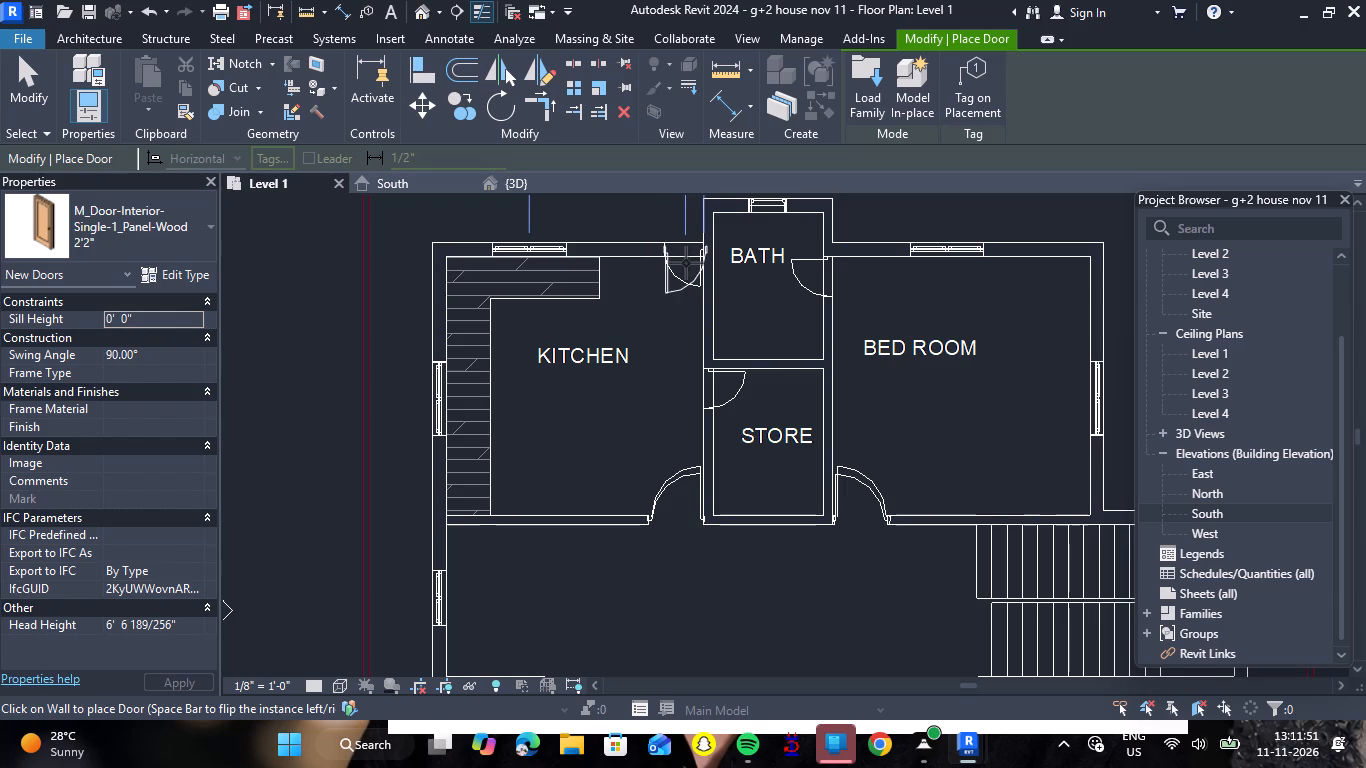
# Place 2'2" wood doors at the kitchen's outer-wall opening, the store, the bath off the bedroom, and the bath below the stairs.
pyautogui.scroll(7, 686, 263)
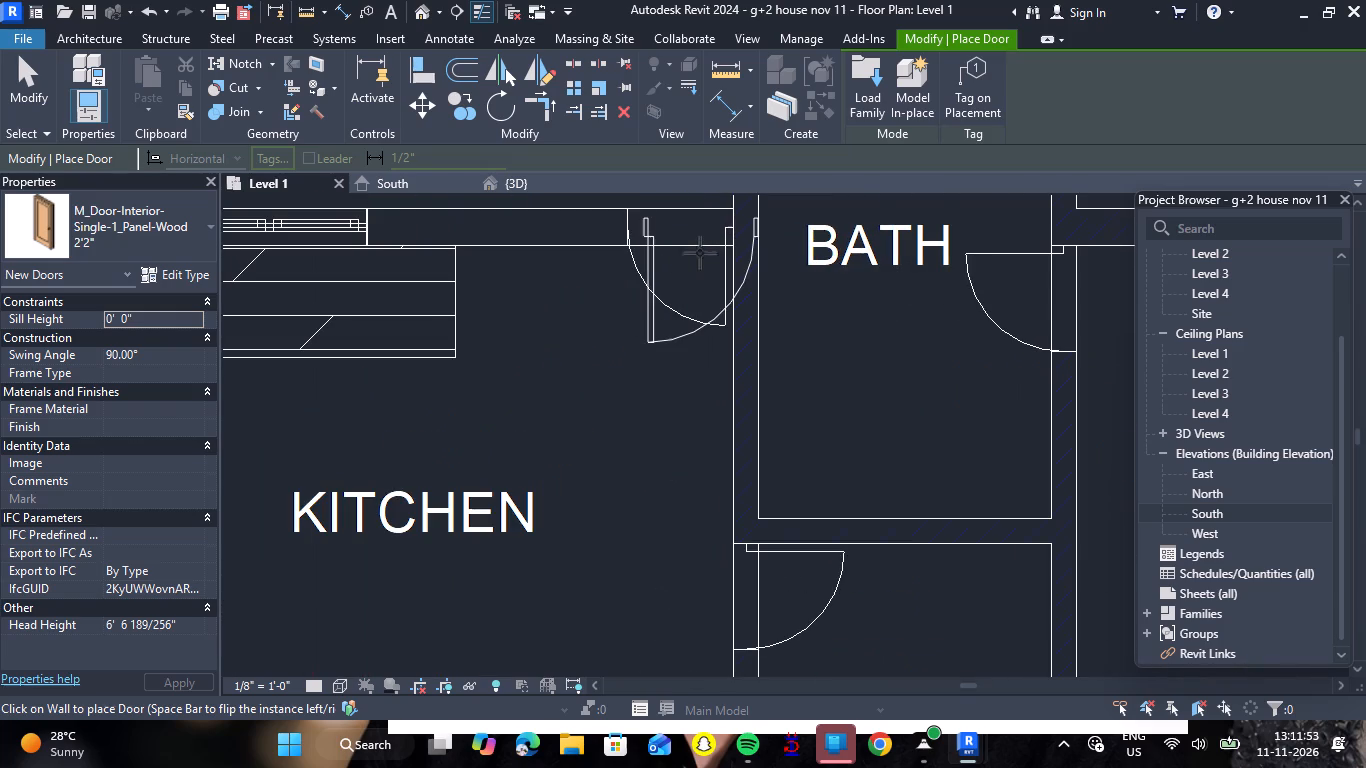
pyautogui.click(677, 247)
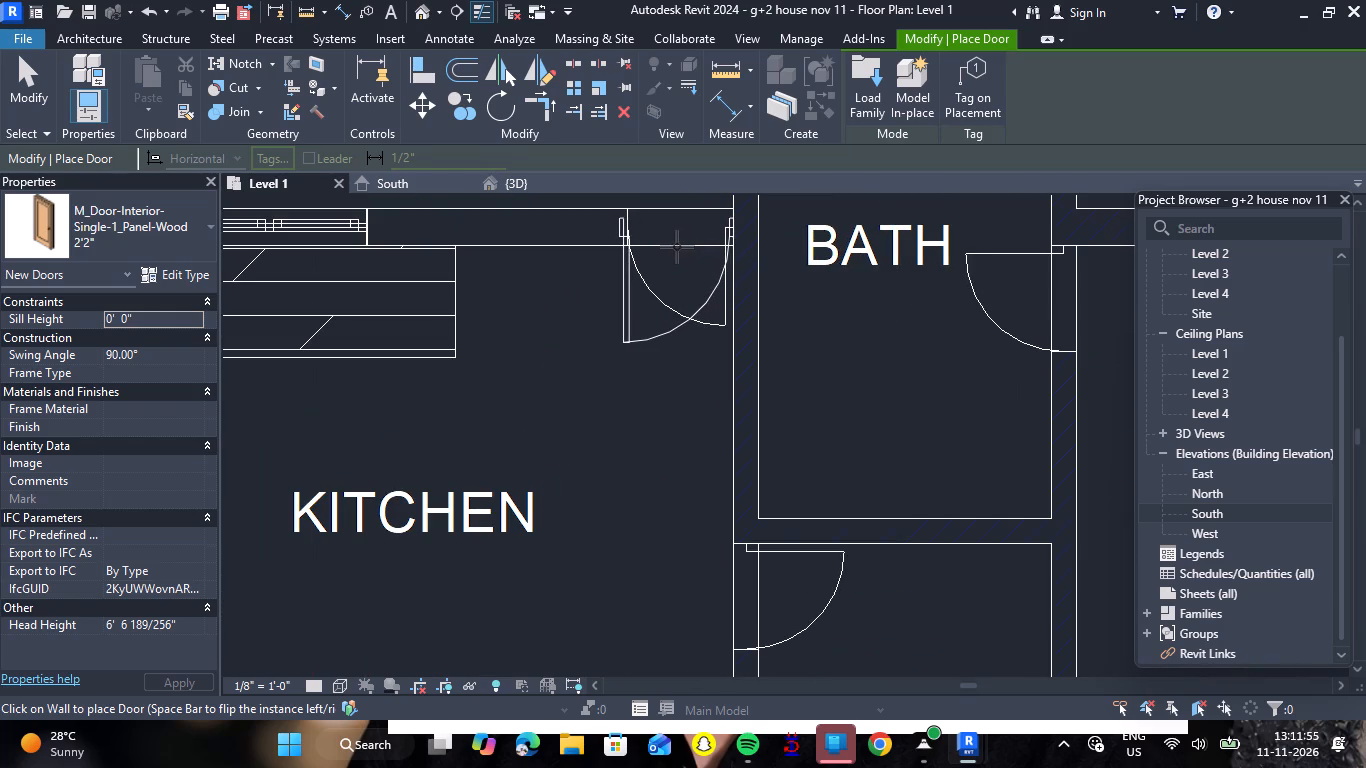
pyautogui.click(745, 597)
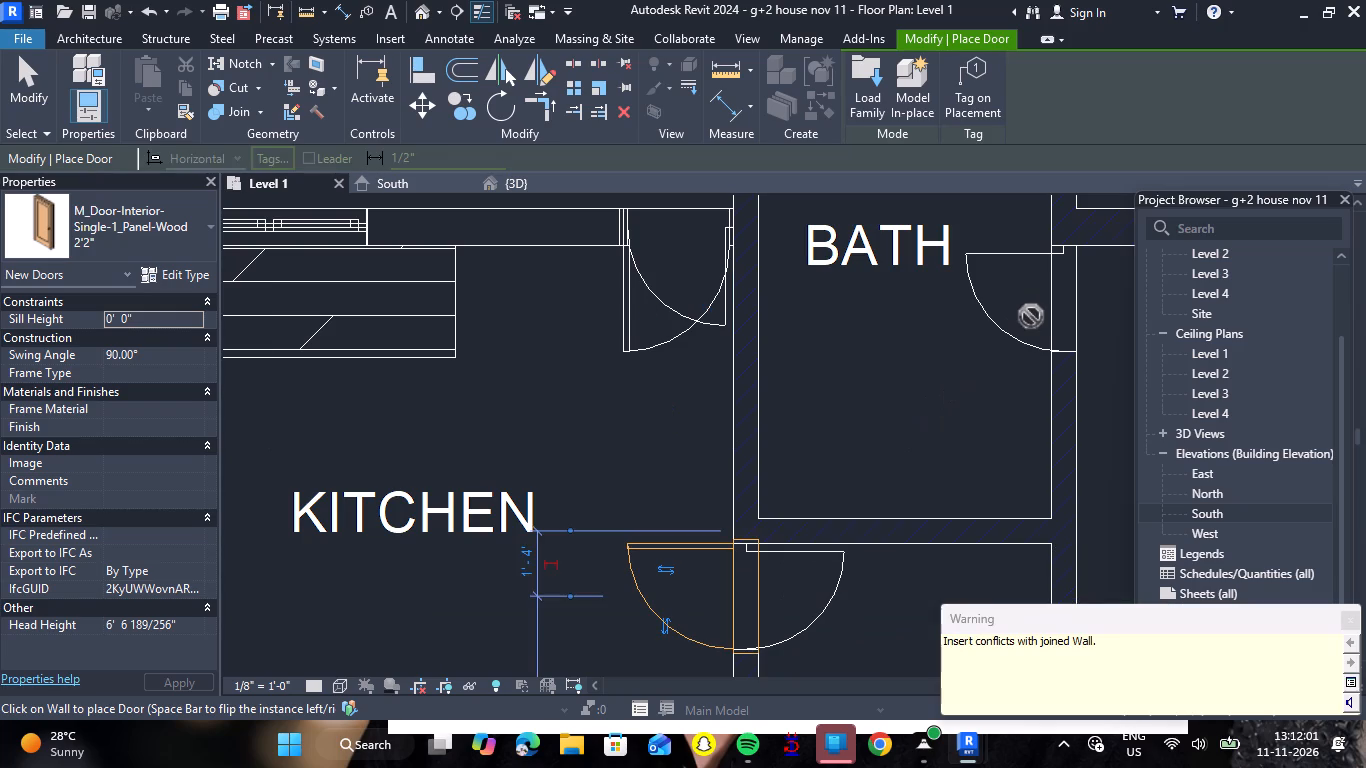
pyautogui.click(1044, 312)
pyautogui.scroll(-4, 871, 345)
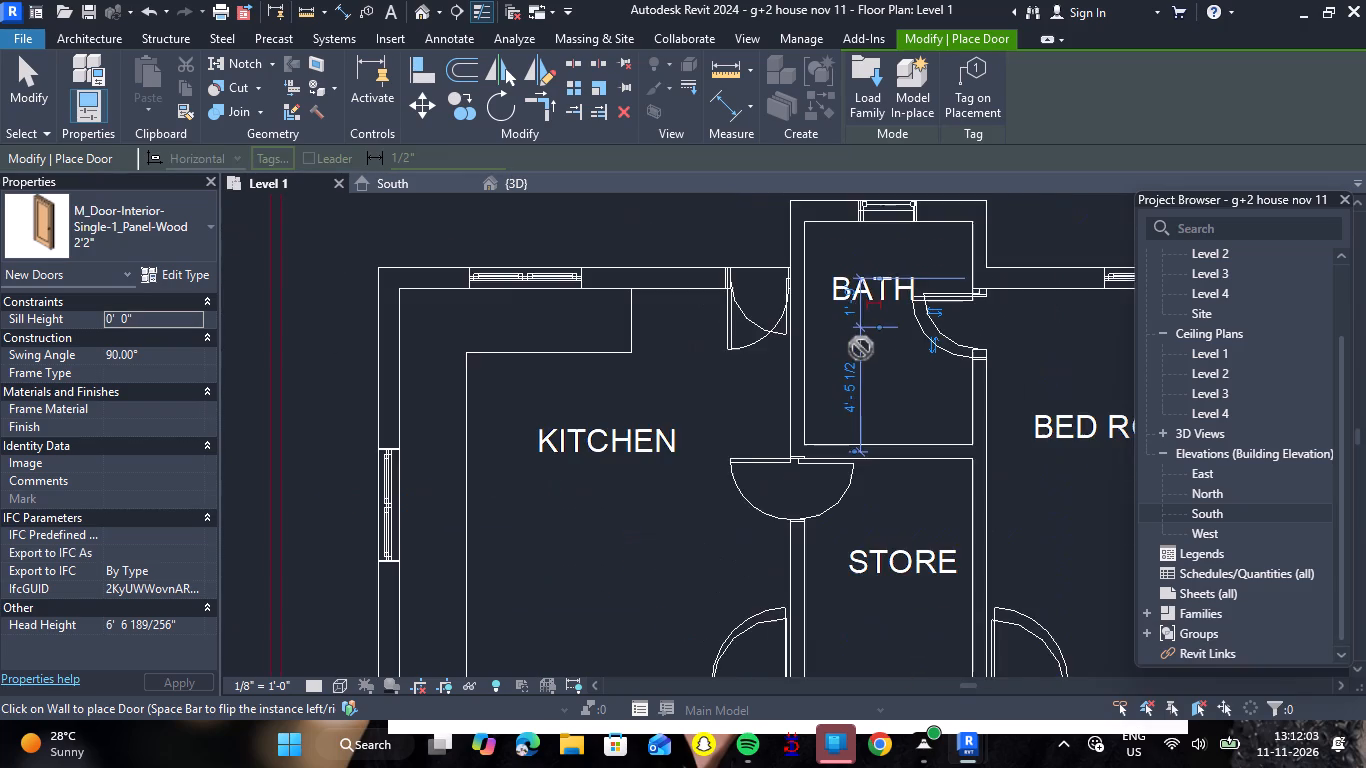
pyautogui.scroll(-11, 860, 347)
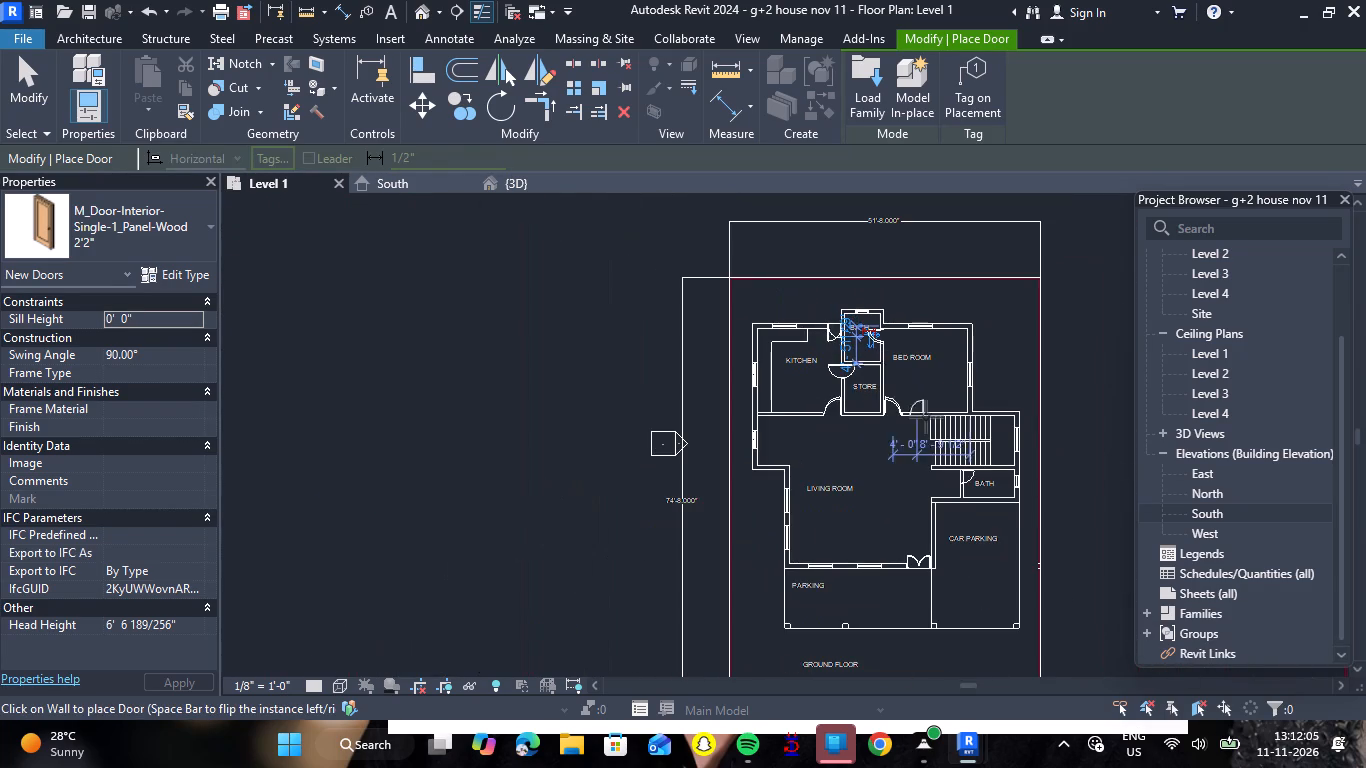
pyautogui.scroll(15, 977, 479)
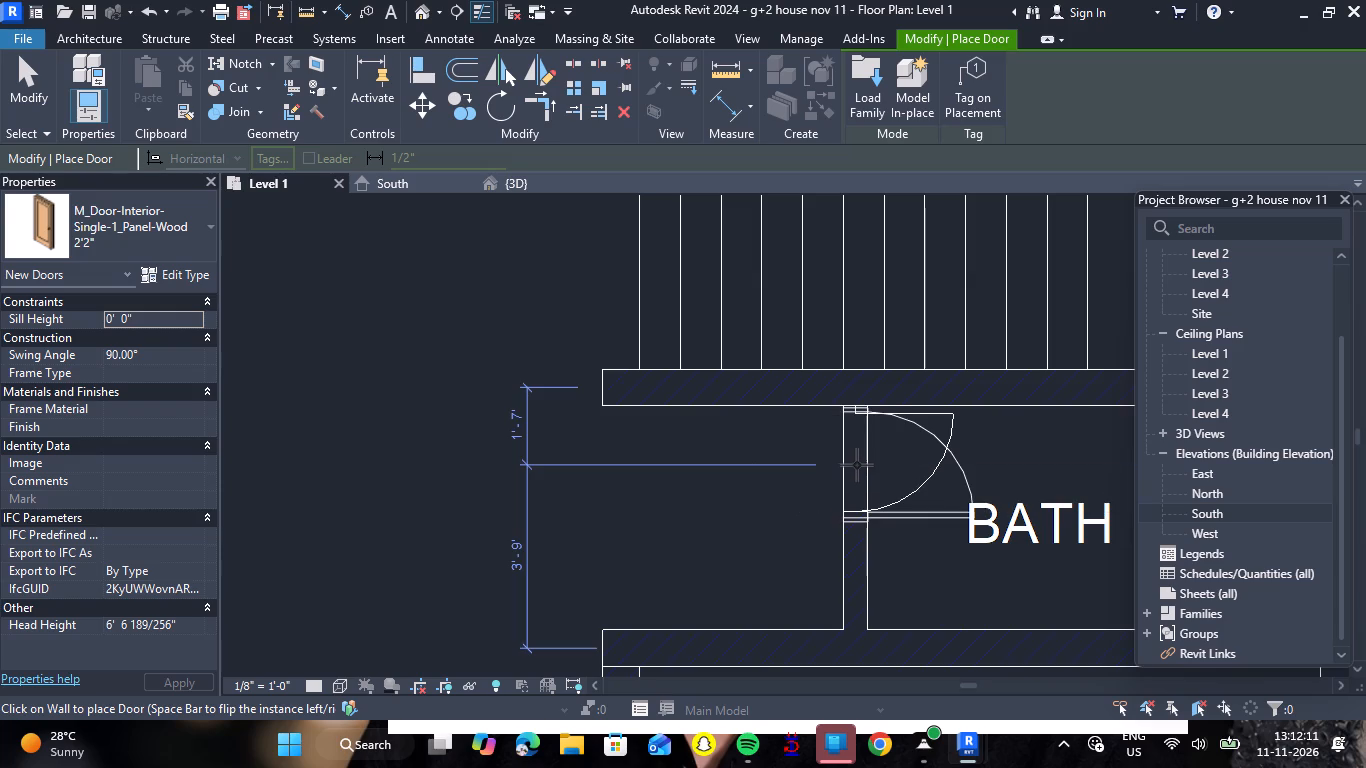
pyautogui.click(856, 465)
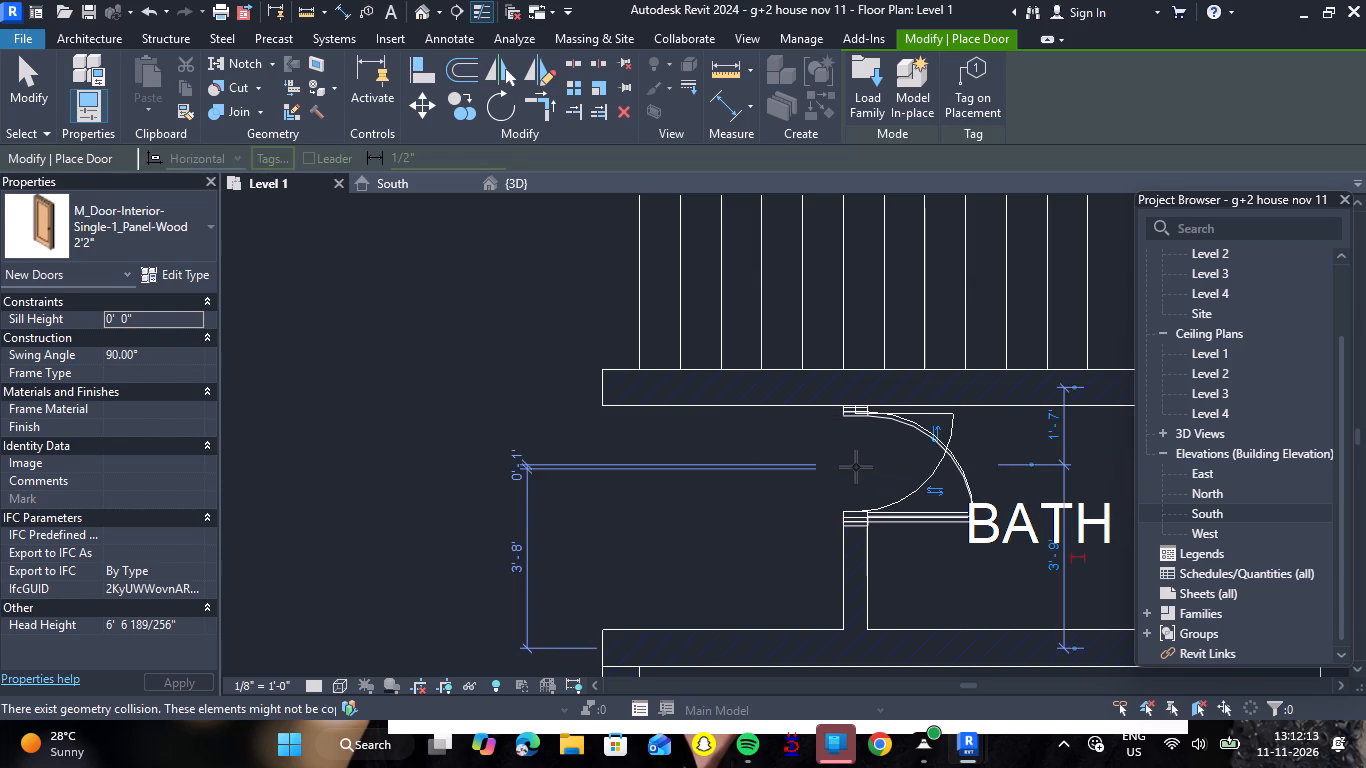
pyautogui.press('Escape')
pyautogui.press('Escape')
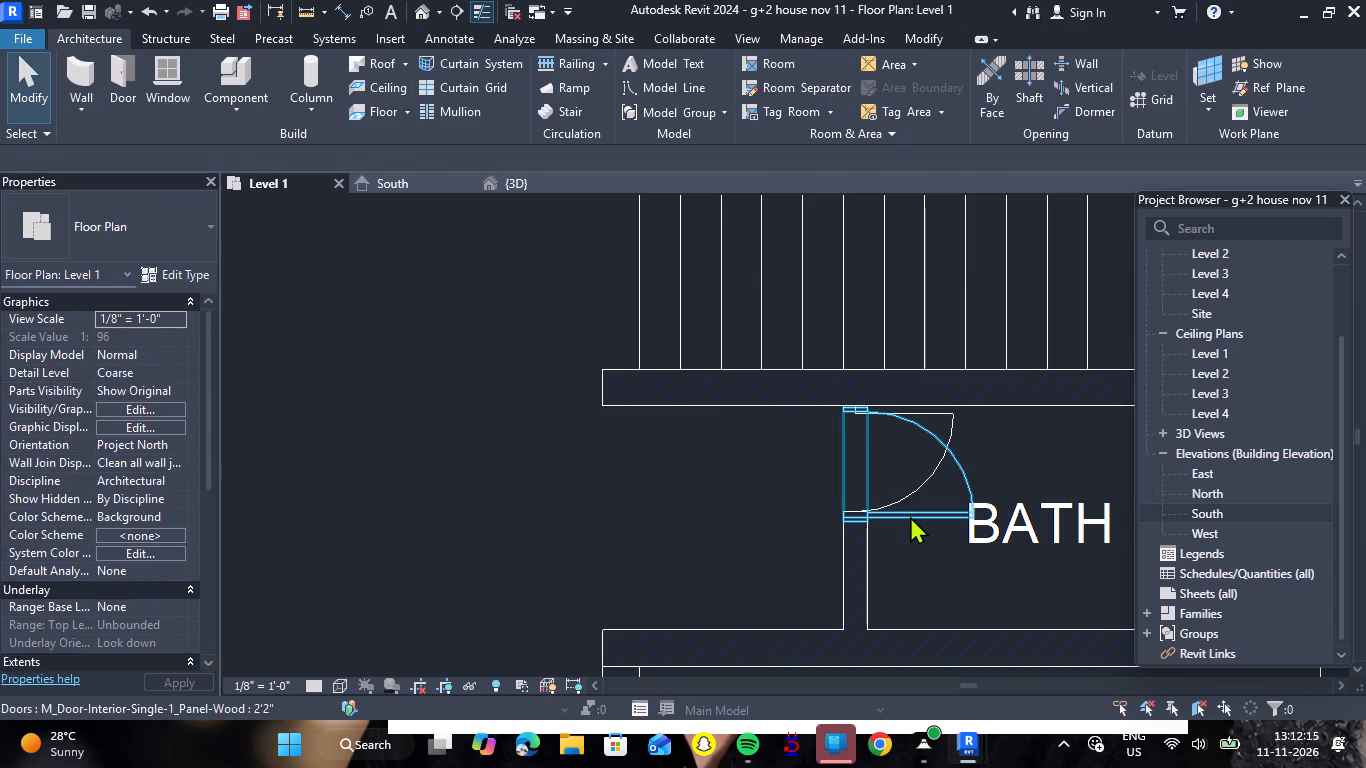
# Flip the swing of the door to the bath below the stairs so its hinge is on the stair side, as in the plan.
pyautogui.click(910, 516)
pyautogui.press('space')
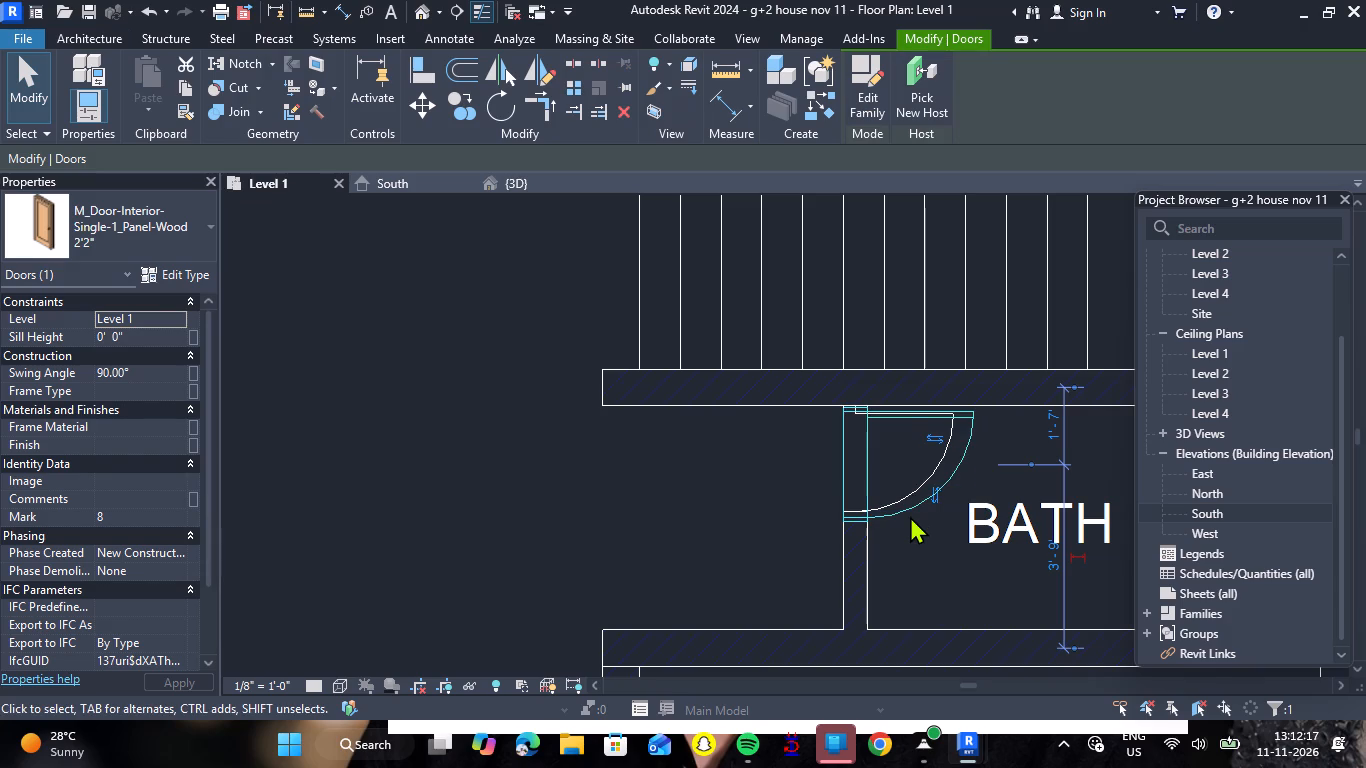
# Nudge the door to the bath below the stairs slightly toward the stair-side wall to match the linked plan.
pyautogui.scroll(4, 882, 515)
pyautogui.press('Up')
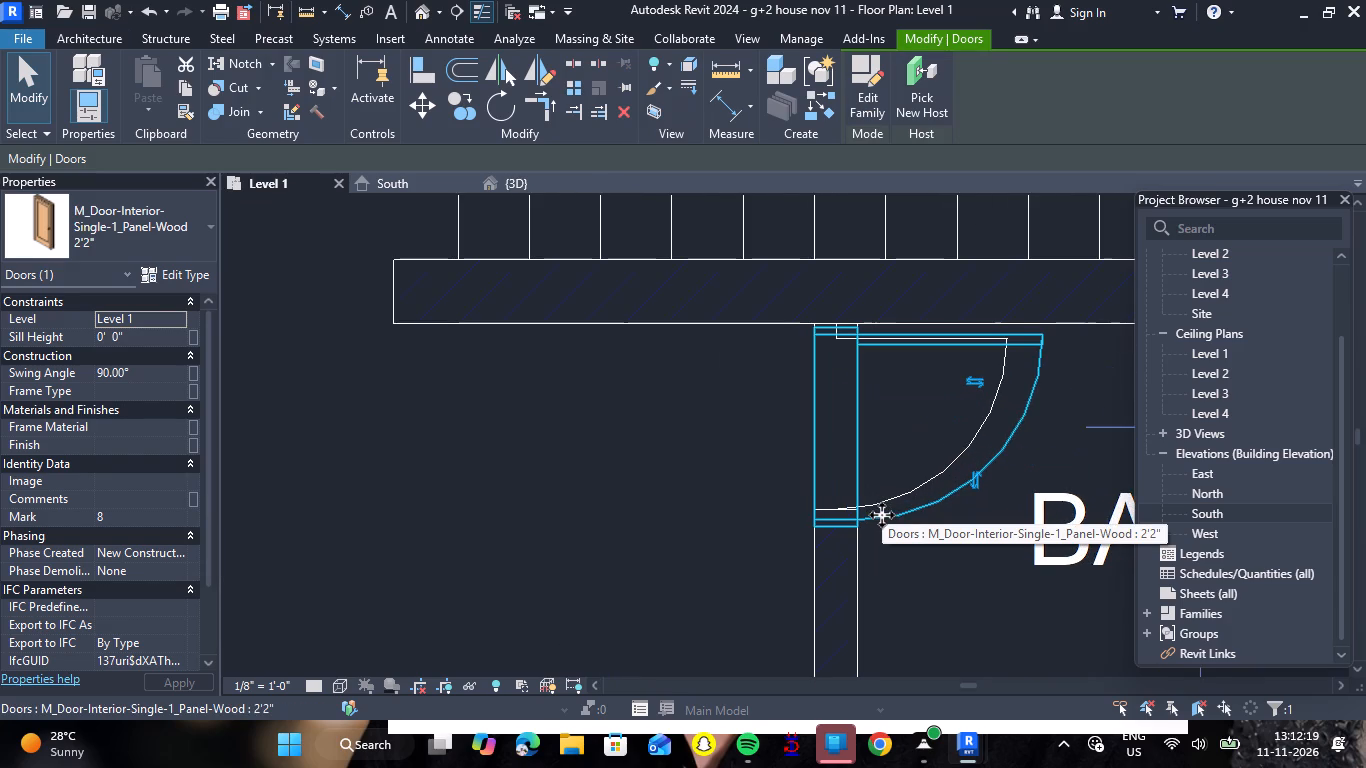
# Flip the store door to swing into the store with its hinge on the bath side, and nudge it down to 1'-5" from the bath wall.
pyautogui.scroll(-7, 826, 533)
pyautogui.scroll(-5, 714, 505)
pyautogui.scroll(1, 427, 287)
pyautogui.scroll(-4, 435, 299)
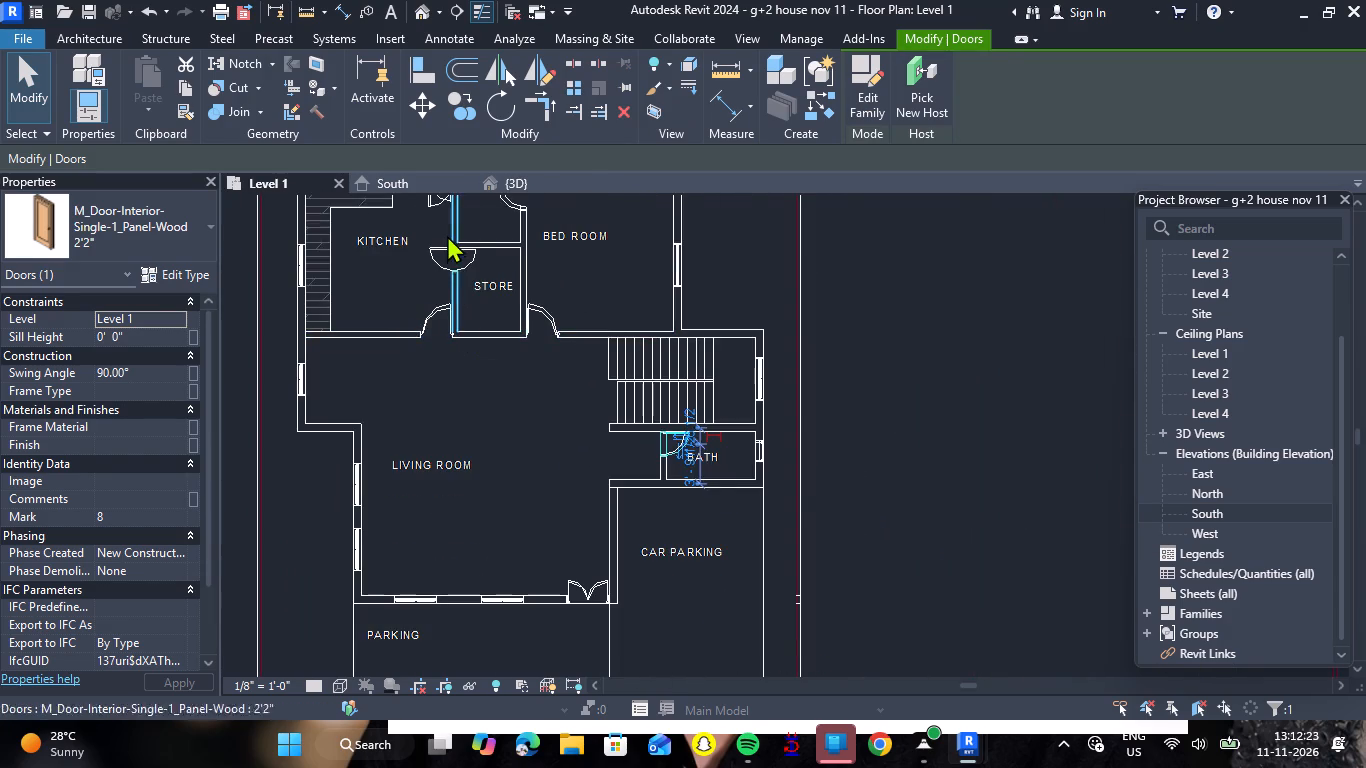
pyautogui.scroll(9, 447, 235)
pyautogui.click(423, 330)
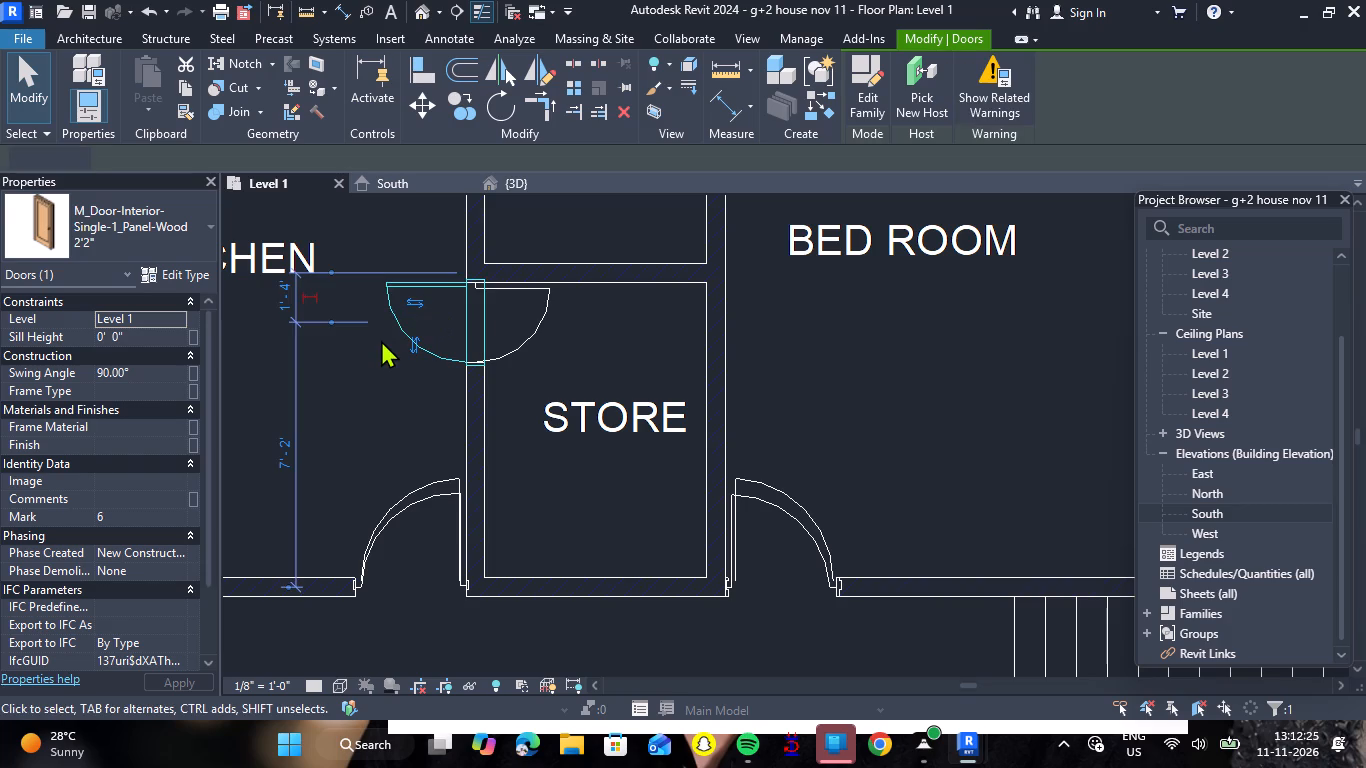
pyautogui.press('space')
pyautogui.press('space')
pyautogui.press('space')
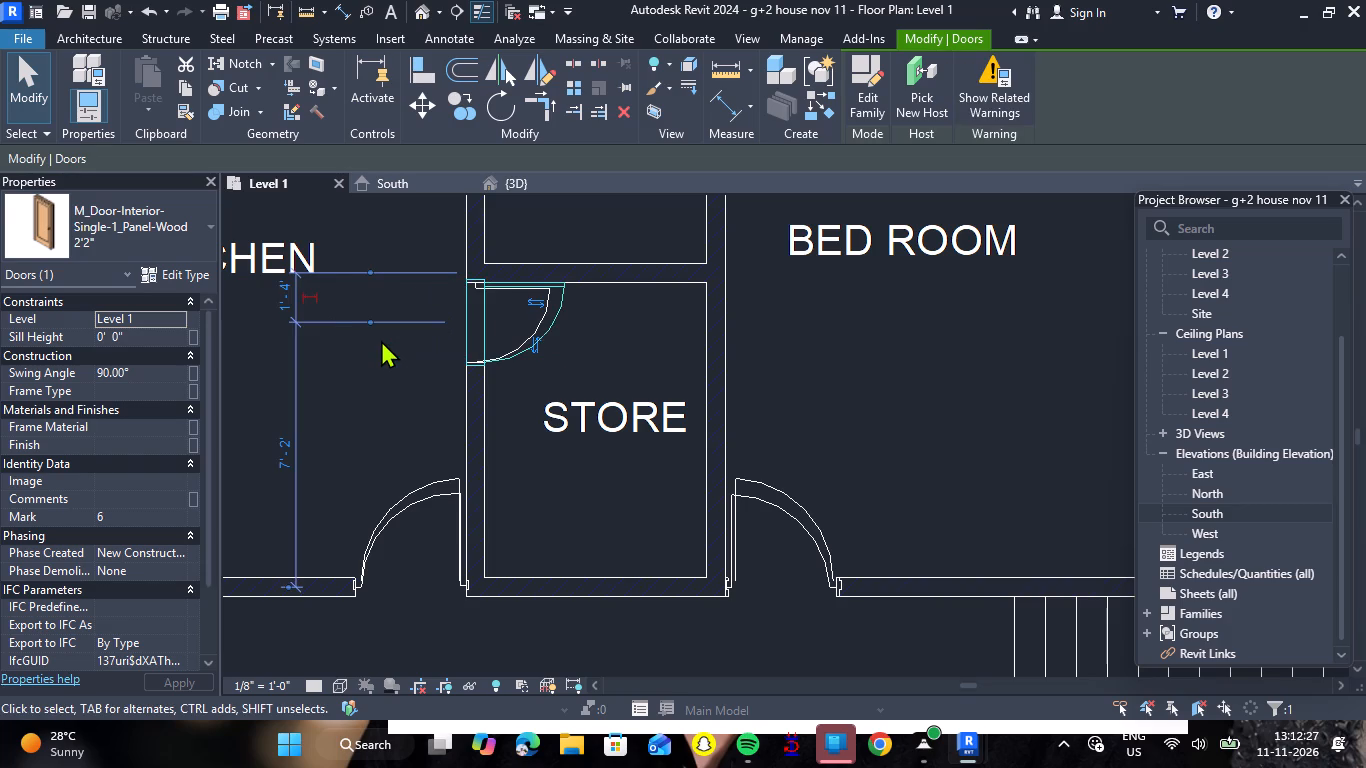
pyautogui.press('Down')
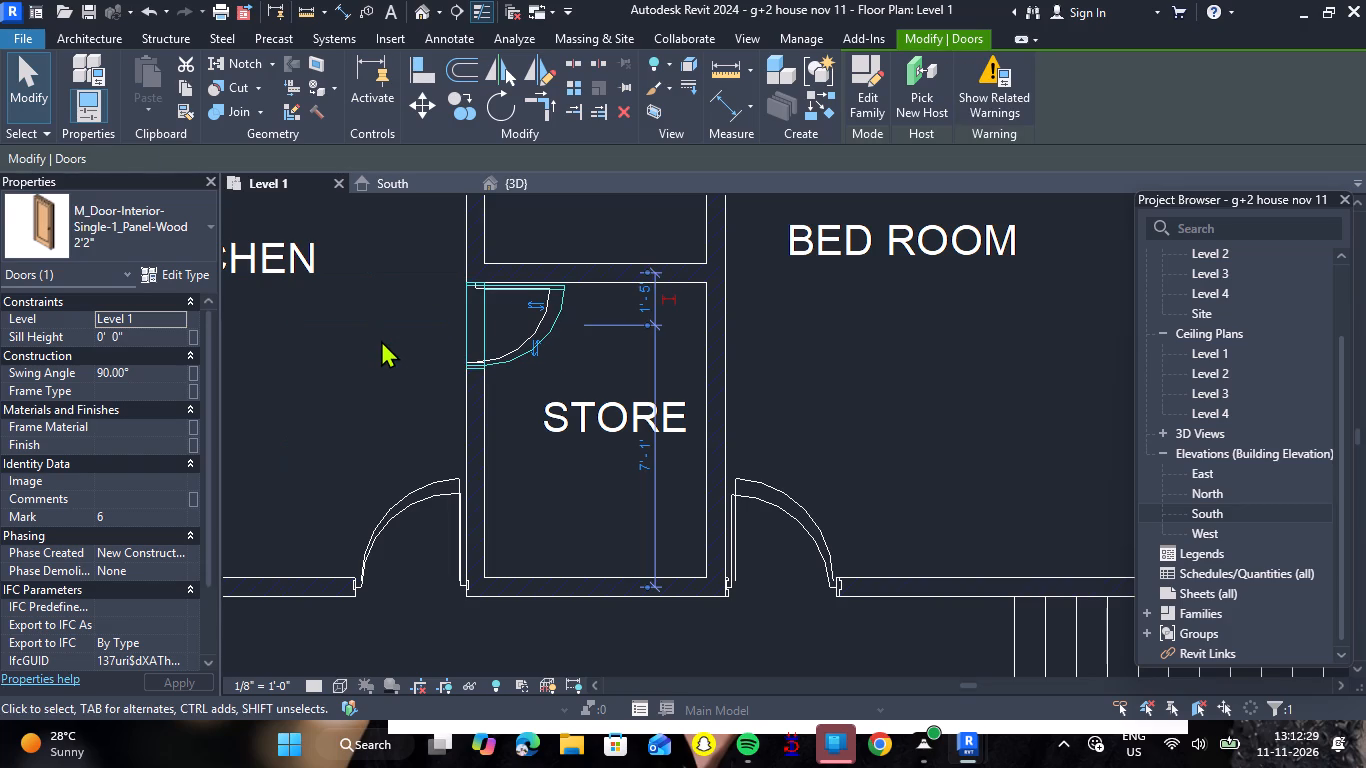
# Flip the kitchen outer-wall door so its hinge is beside the bath wall, and nudge it to 1'-2 3/4" from that wall.
pyautogui.scroll(-8, 411, 346)
pyautogui.scroll(4, 416, 236)
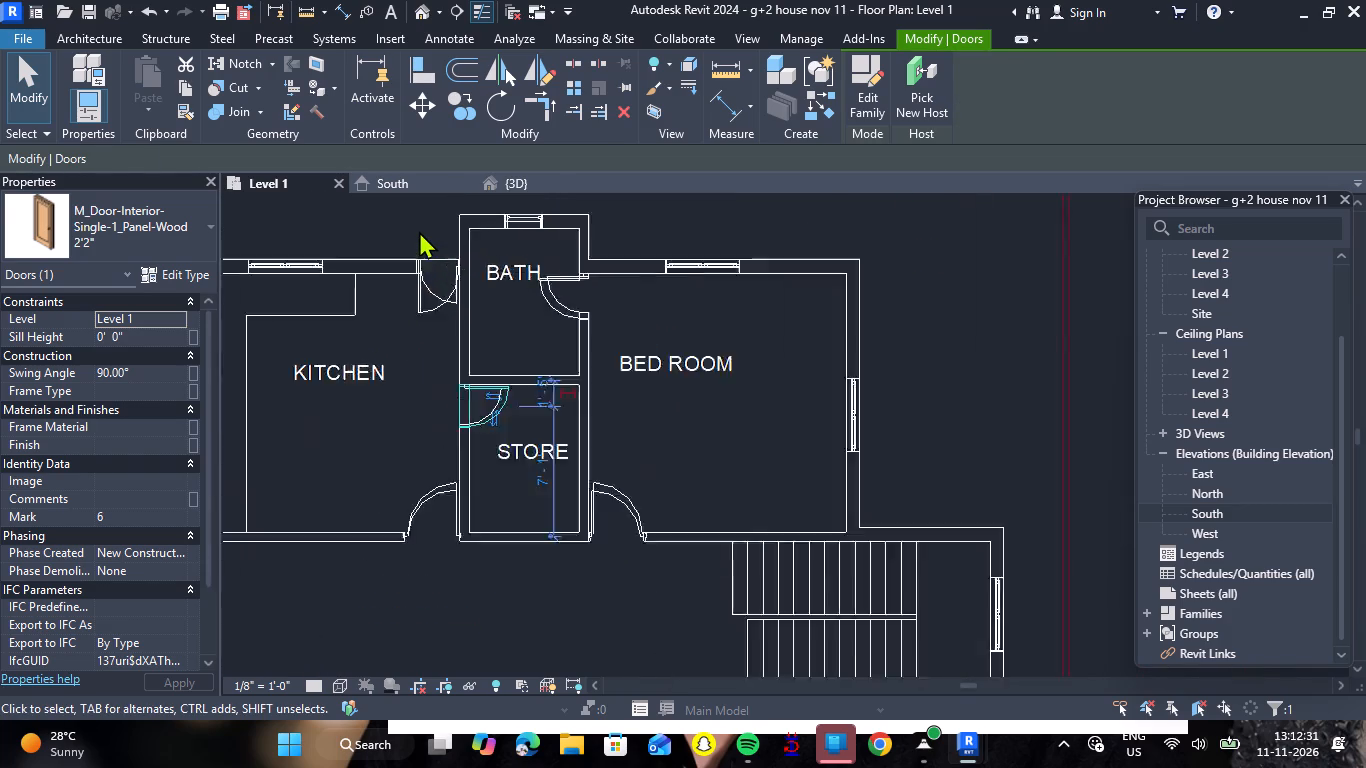
pyautogui.scroll(9, 419, 231)
pyautogui.click(485, 549)
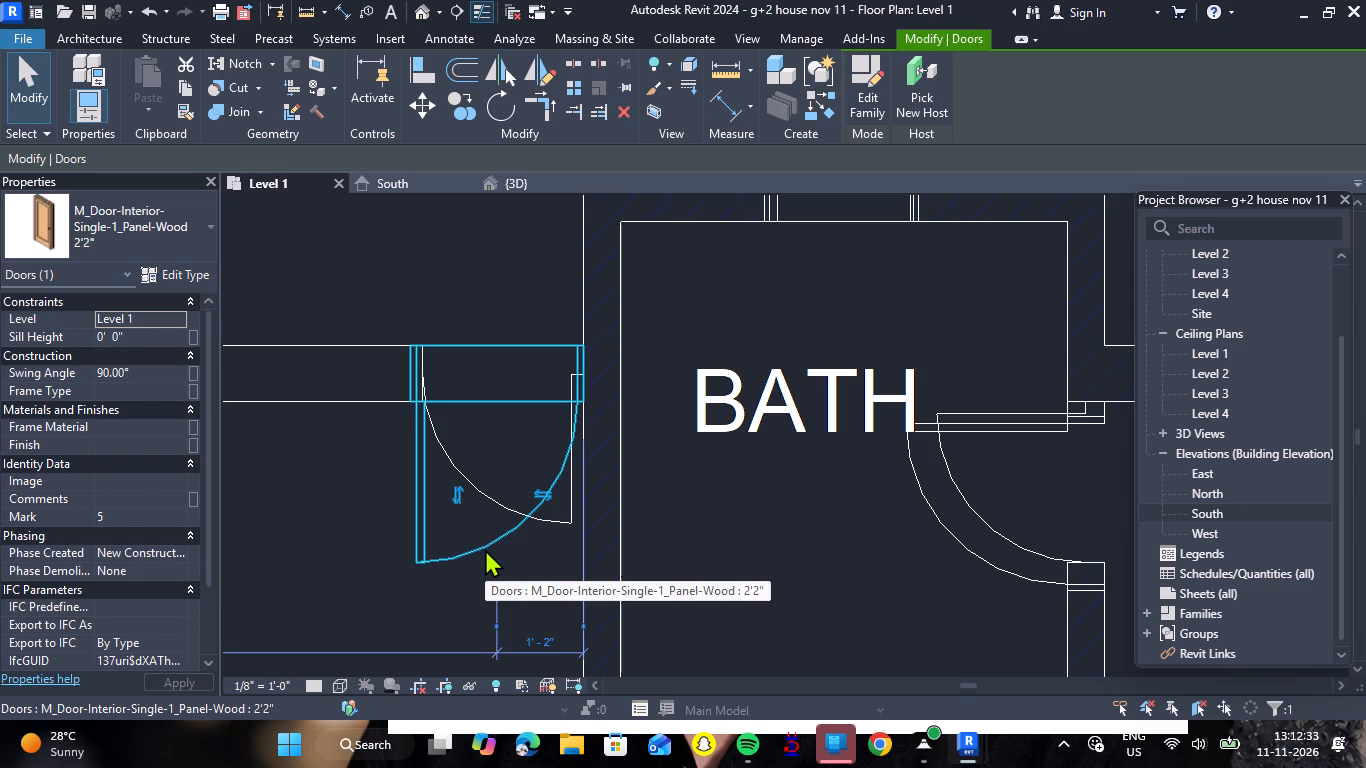
pyautogui.press('space')
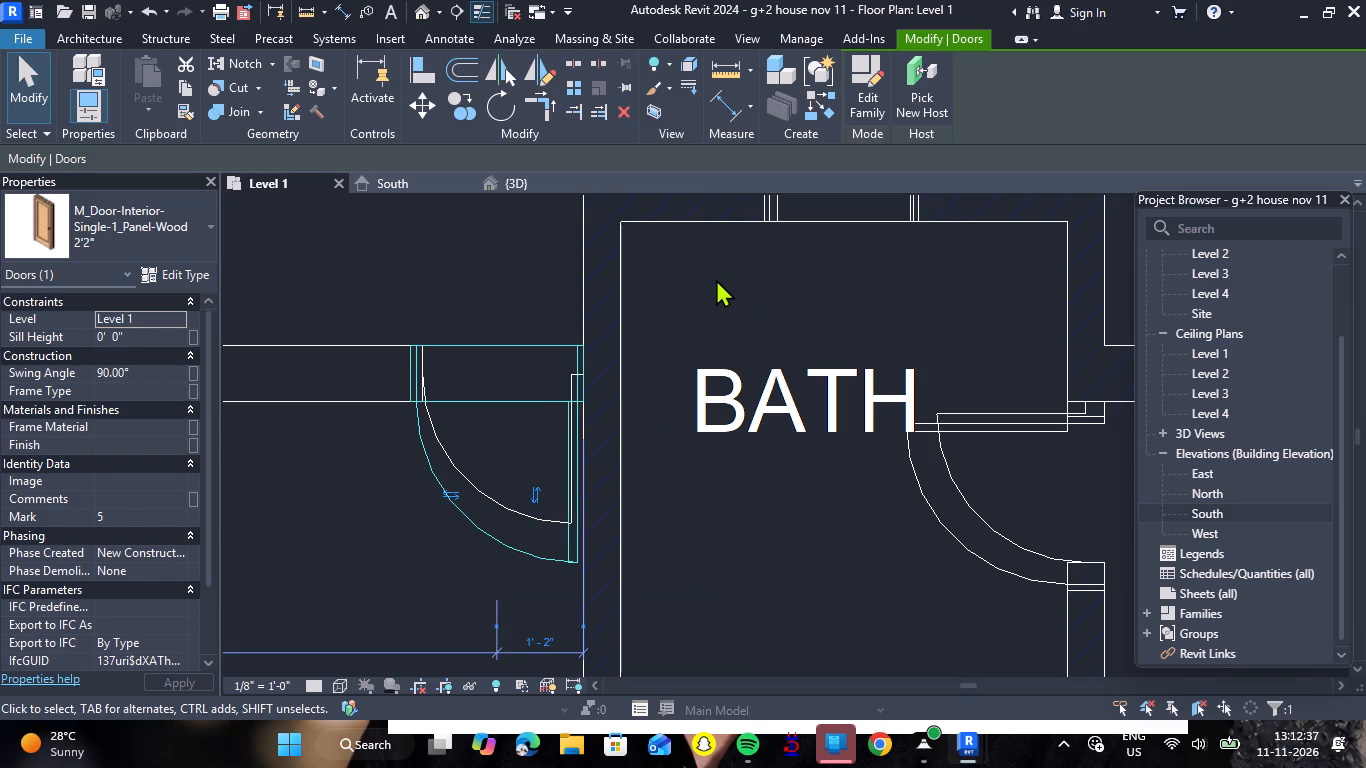
pyautogui.press('Left')
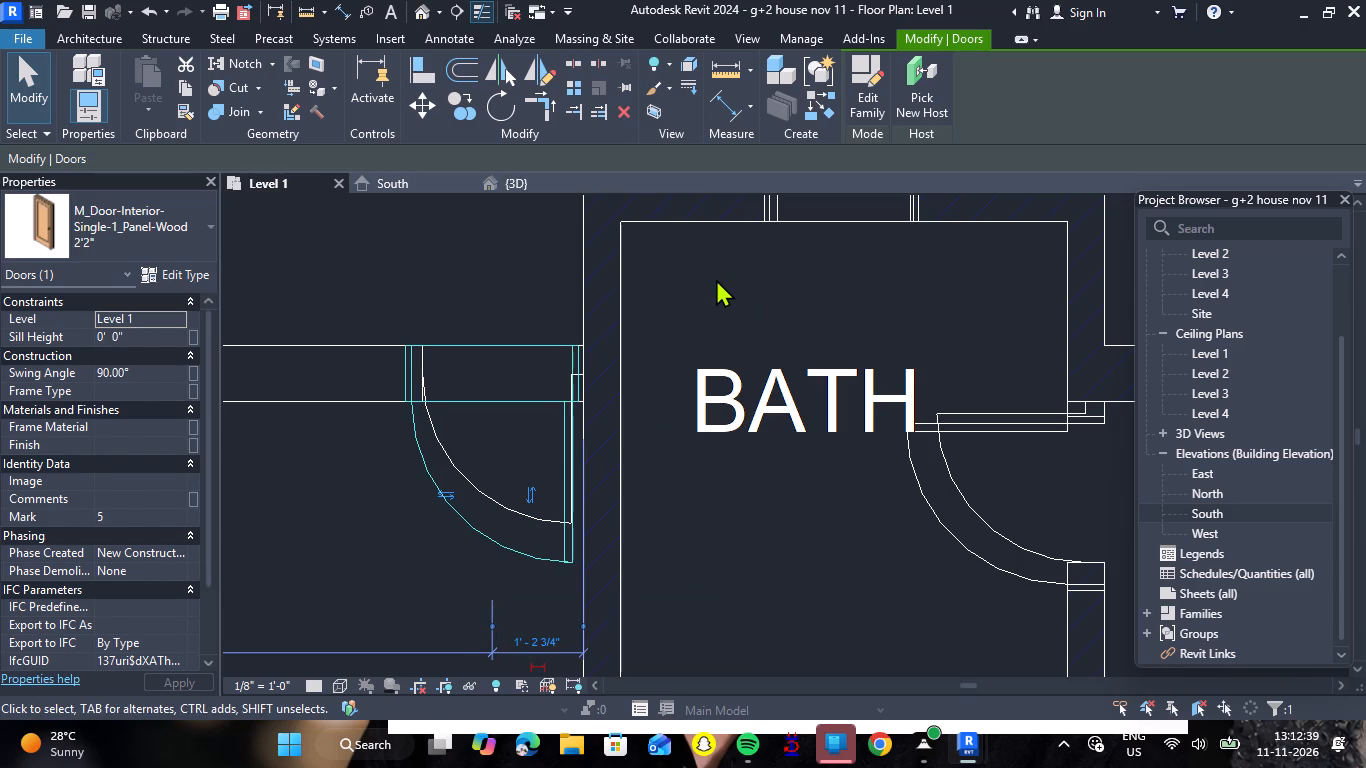
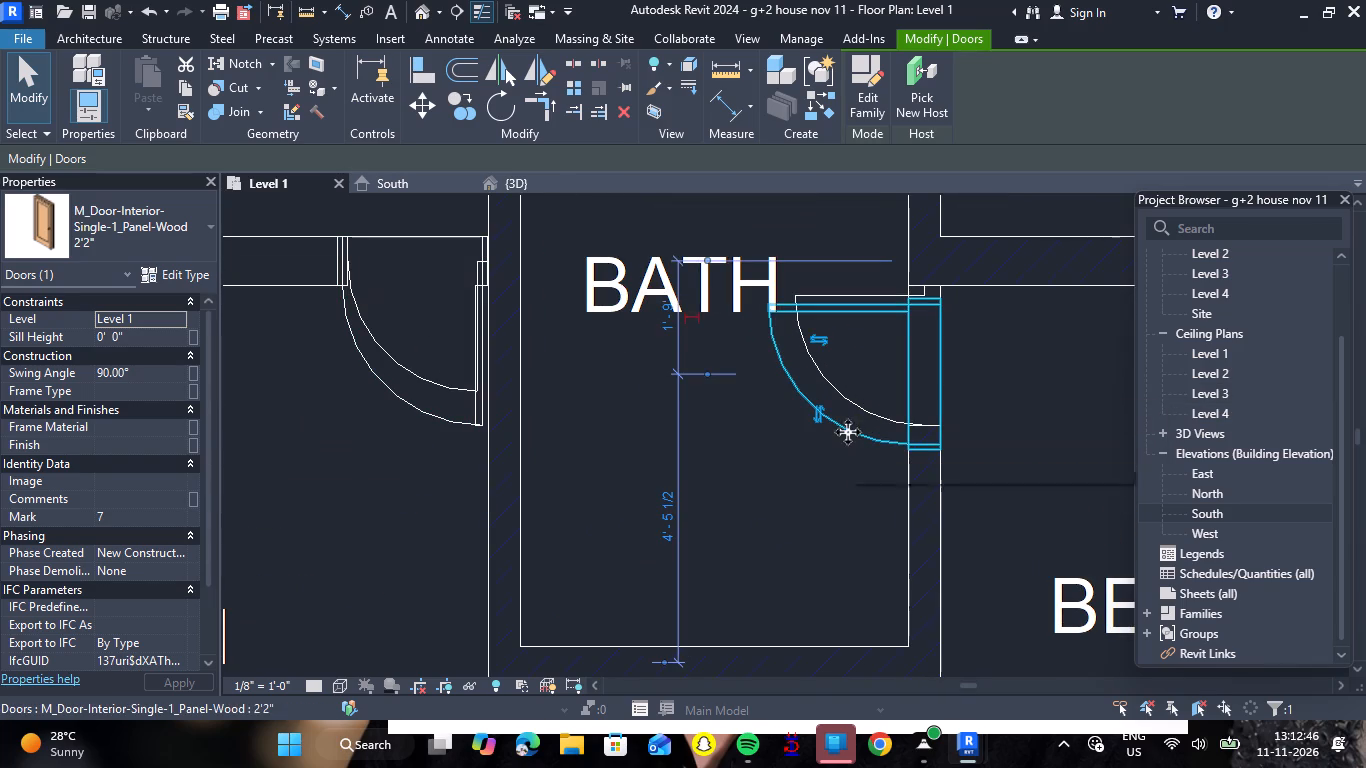
# Nudge the door between the bath and bedroom up to 1'-6 3/4" on its upper dimension, matching the linked plan.
pyautogui.press('Up')
pyautogui.press('Up')
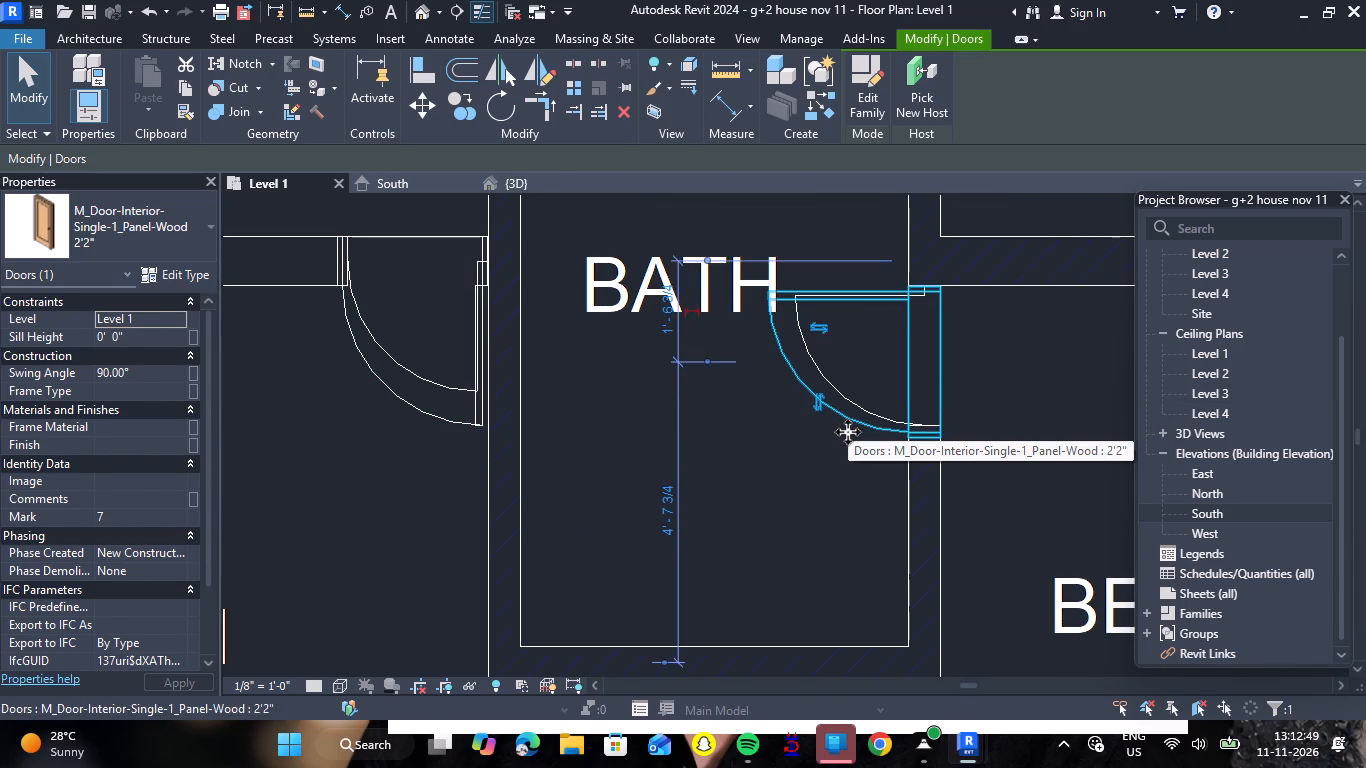
pyautogui.press('Escape')
# In the 3D view, set the sill height of the 4' double entrance door to 6".
pyautogui.scroll(-13, 812, 467)
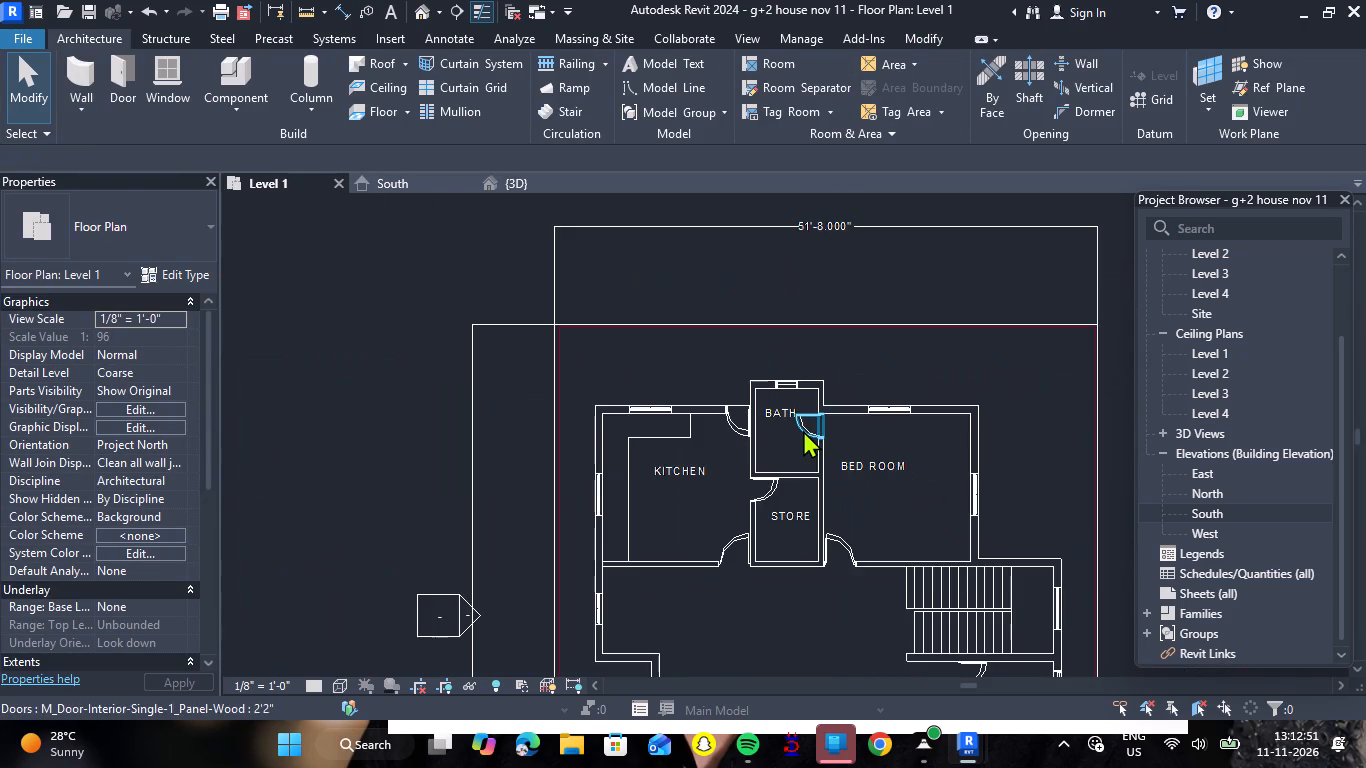
pyautogui.scroll(-11, 819, 583)
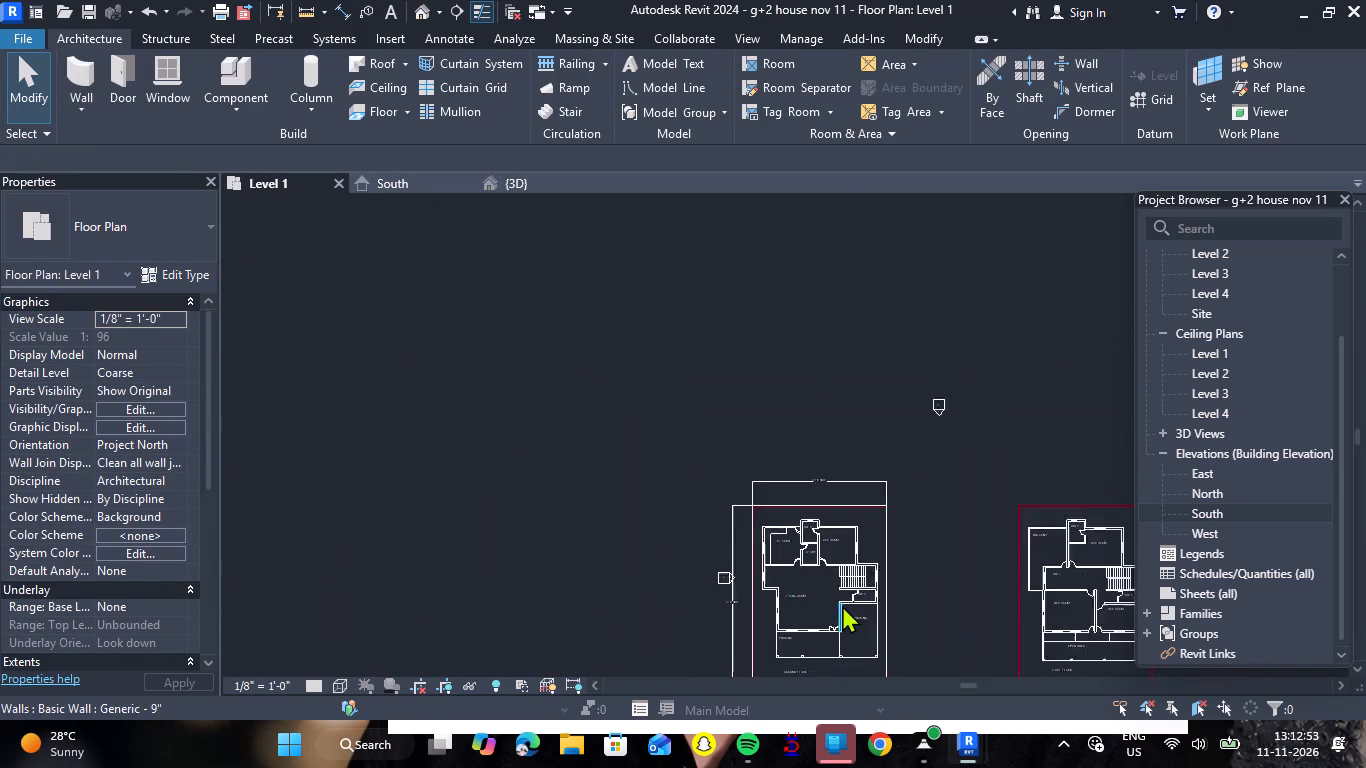
pyautogui.scroll(5, 867, 645)
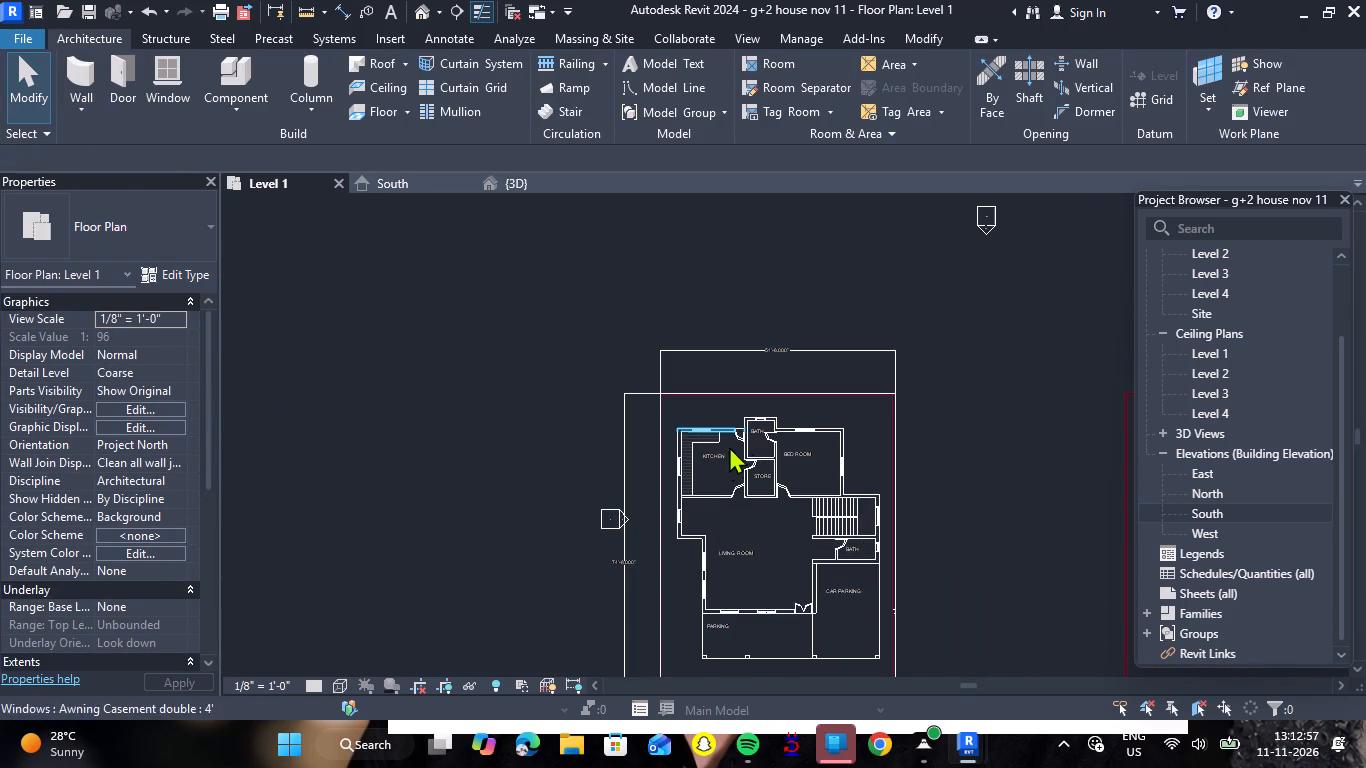
pyautogui.scroll(5, 736, 432)
pyautogui.scroll(-6, 634, 391)
pyautogui.click(513, 190)
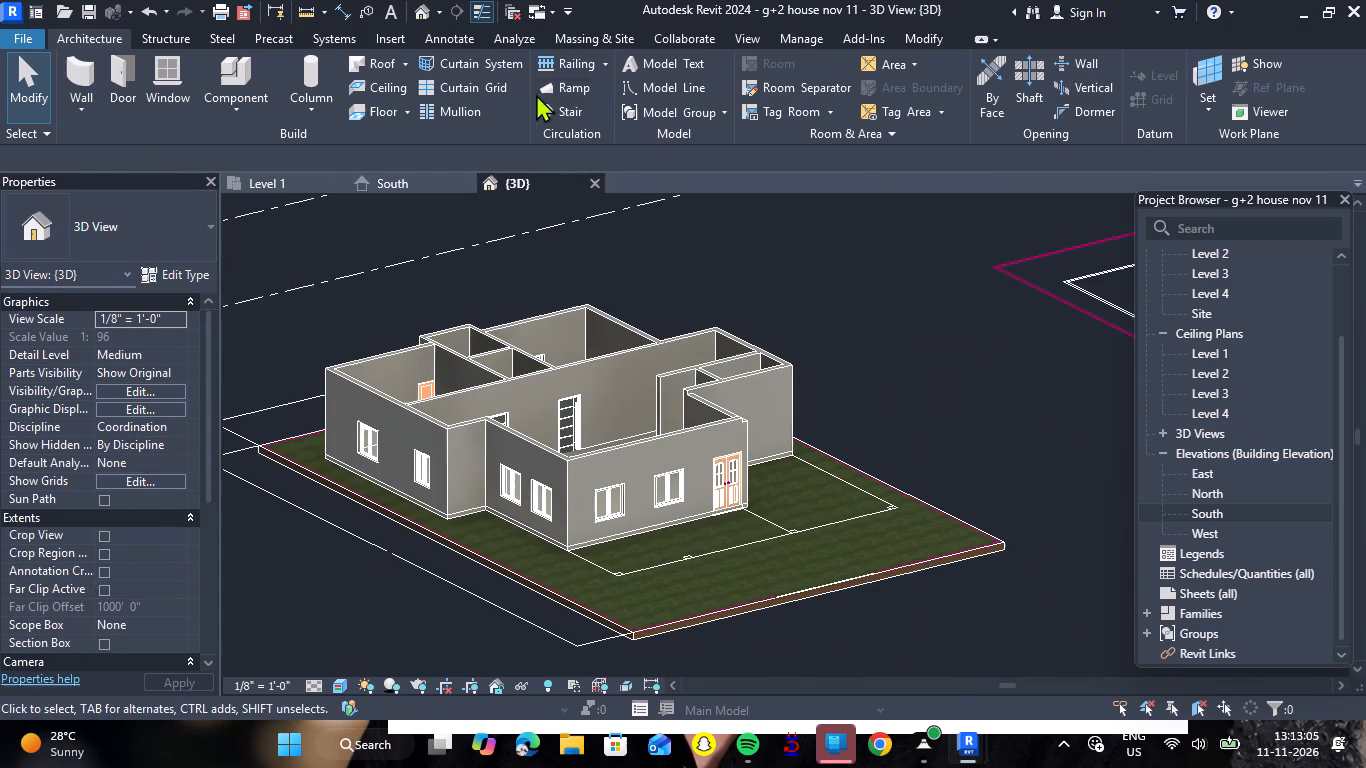
pyautogui.scroll(5, 787, 506)
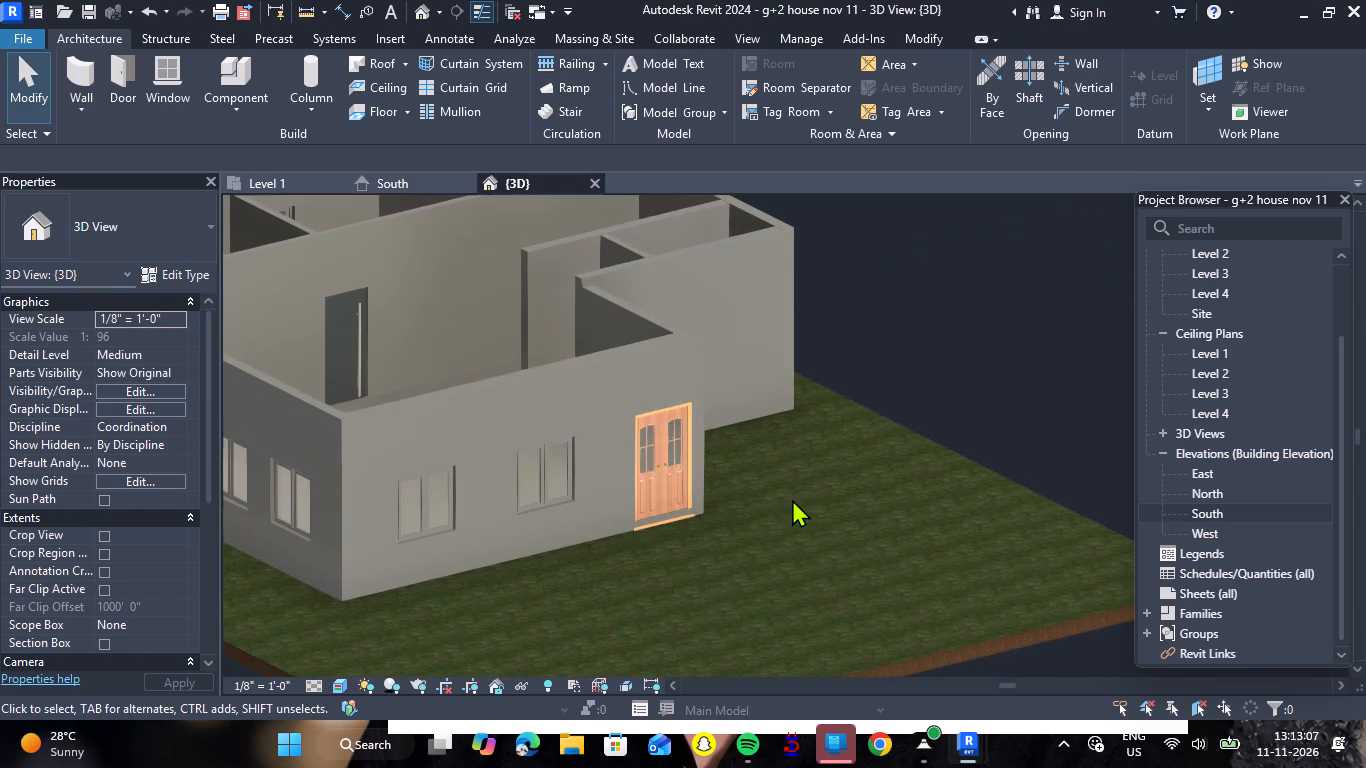
pyautogui.scroll(5, 766, 501)
pyautogui.click(560, 483)
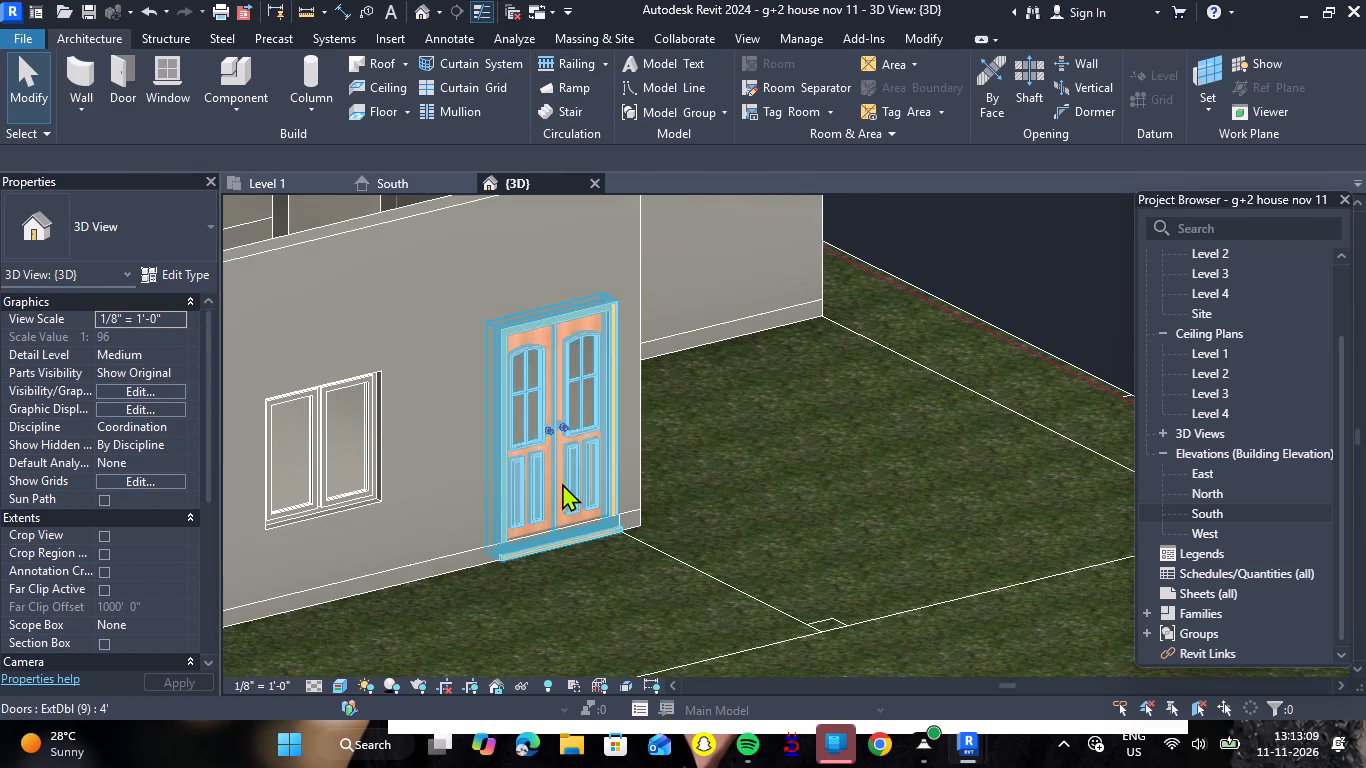
pyautogui.click(158, 338)
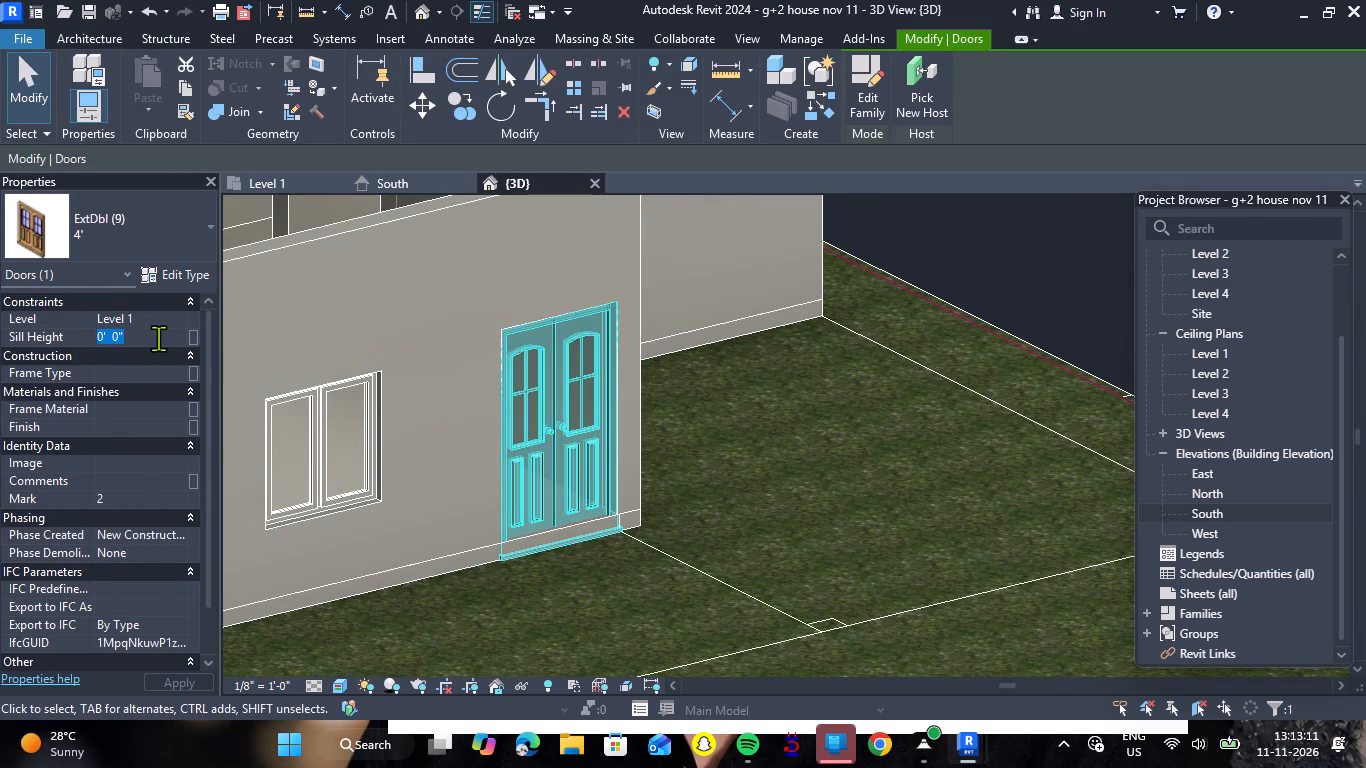
pyautogui.write('6"')
pyautogui.press('Return')
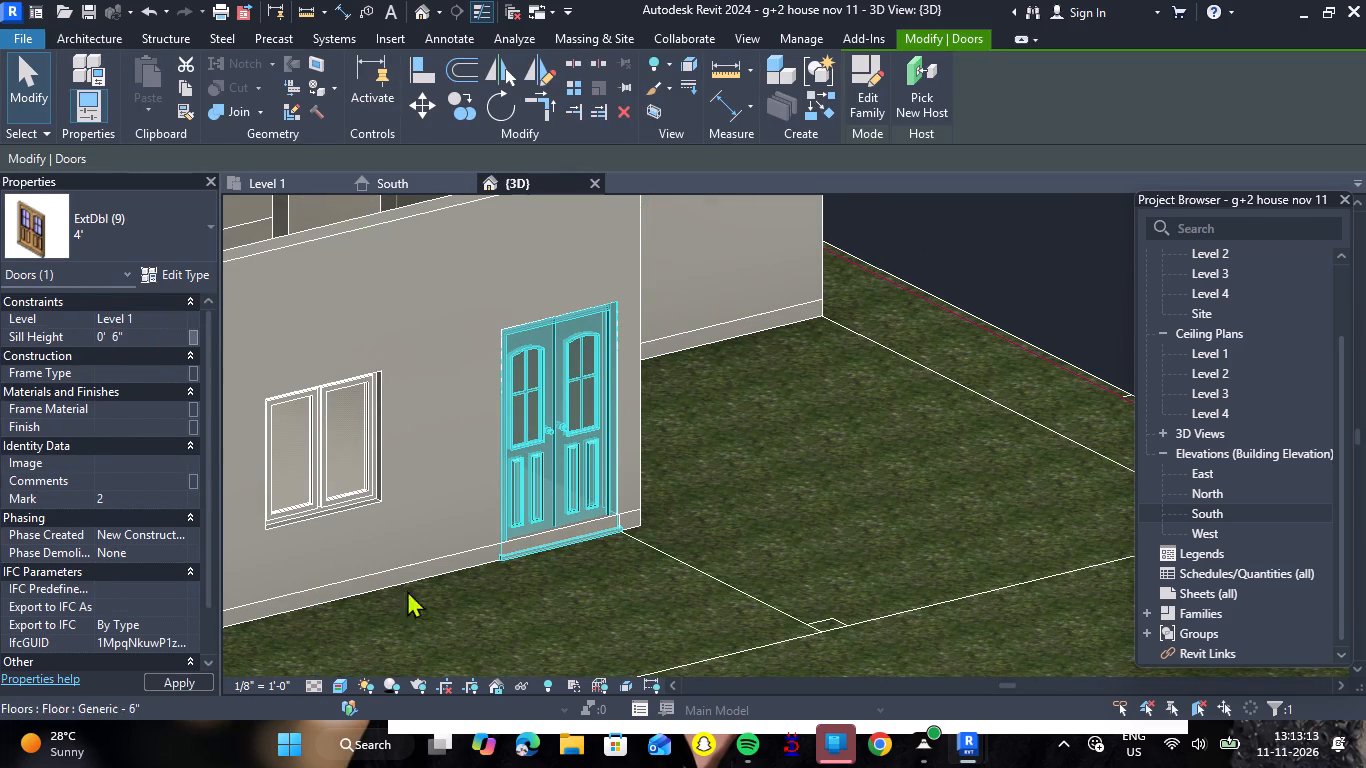
pyautogui.click(797, 555)
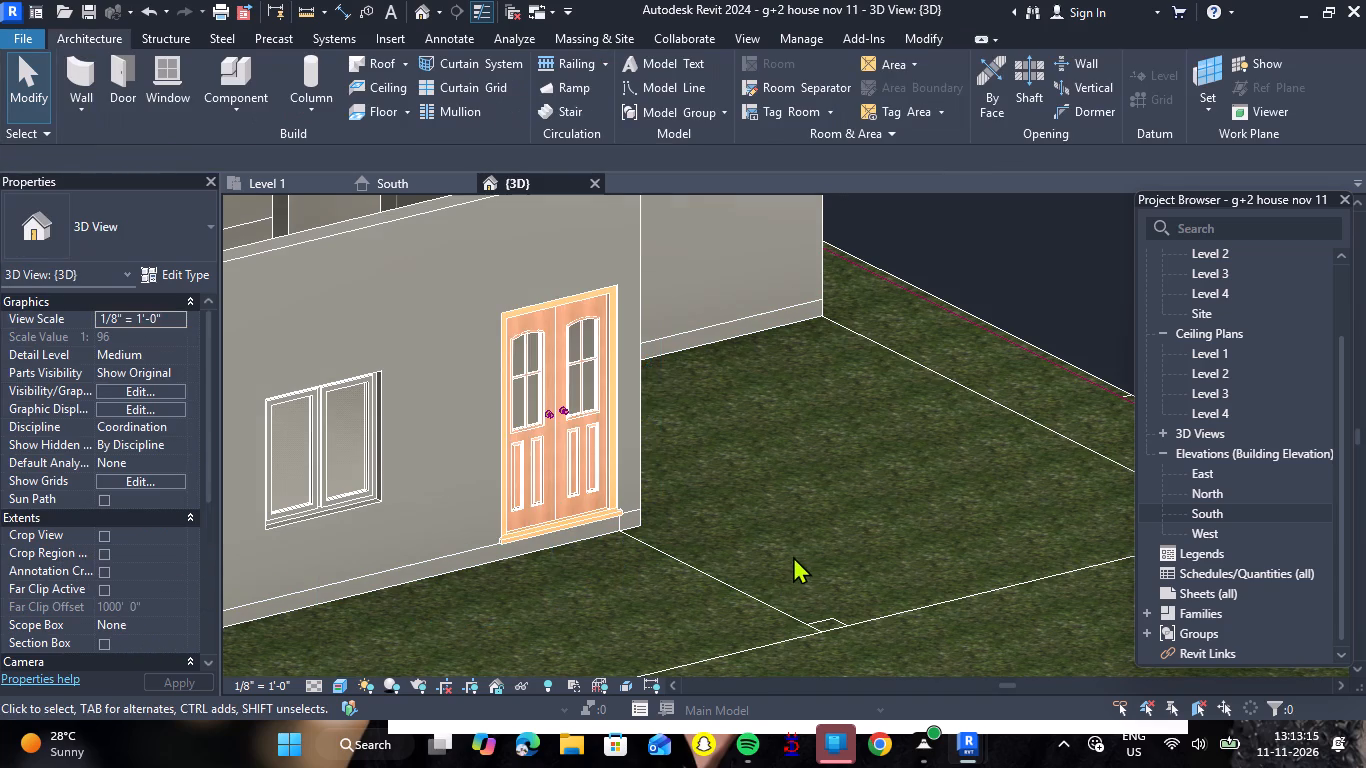
# Select all ten Awning Casement double windows around the house's outer walls and set their sill height to 4'.
pyautogui.scroll(-3, 787, 535)
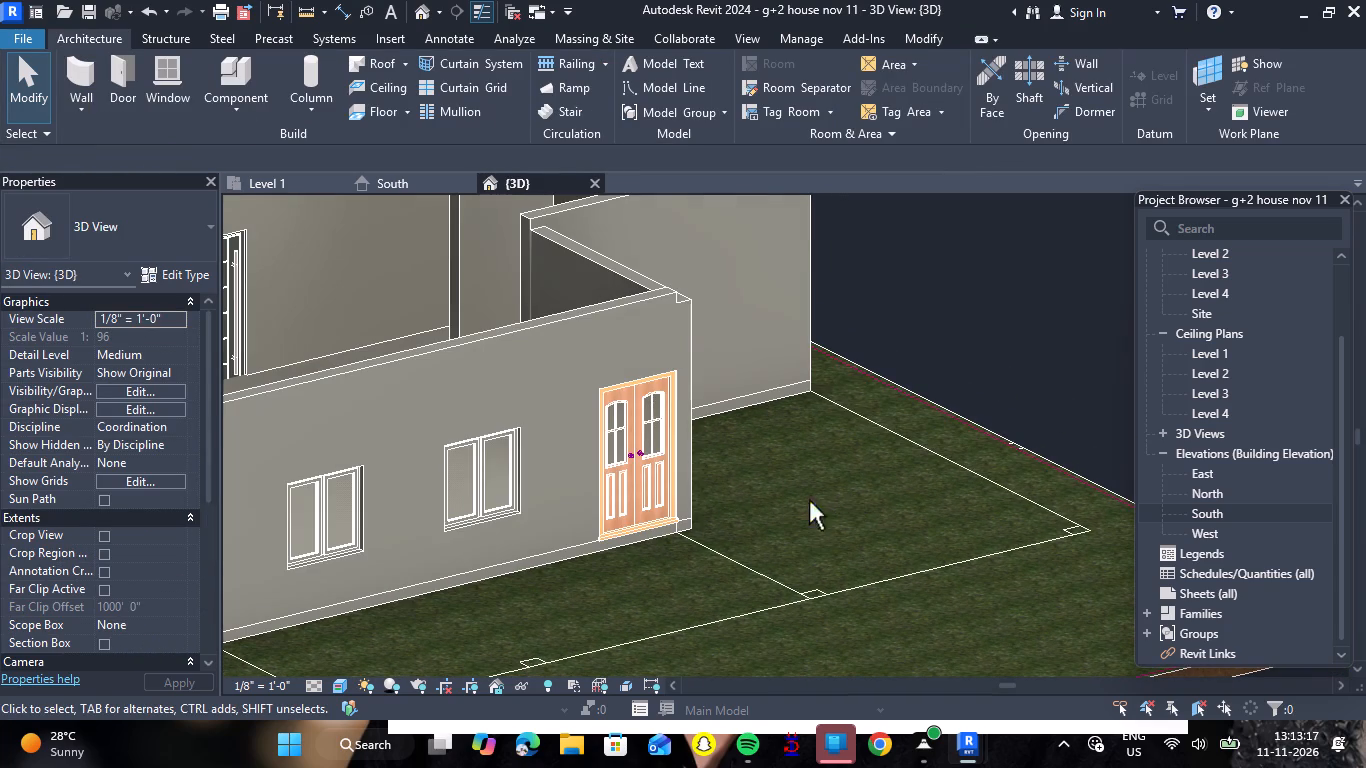
pyautogui.keyDown('shift'); pyautogui.moveTo(809, 502); pyautogui.dragTo(745, 556, button='right'); pyautogui.keyUp('shift')
pyautogui.scroll(-6, 725, 512)
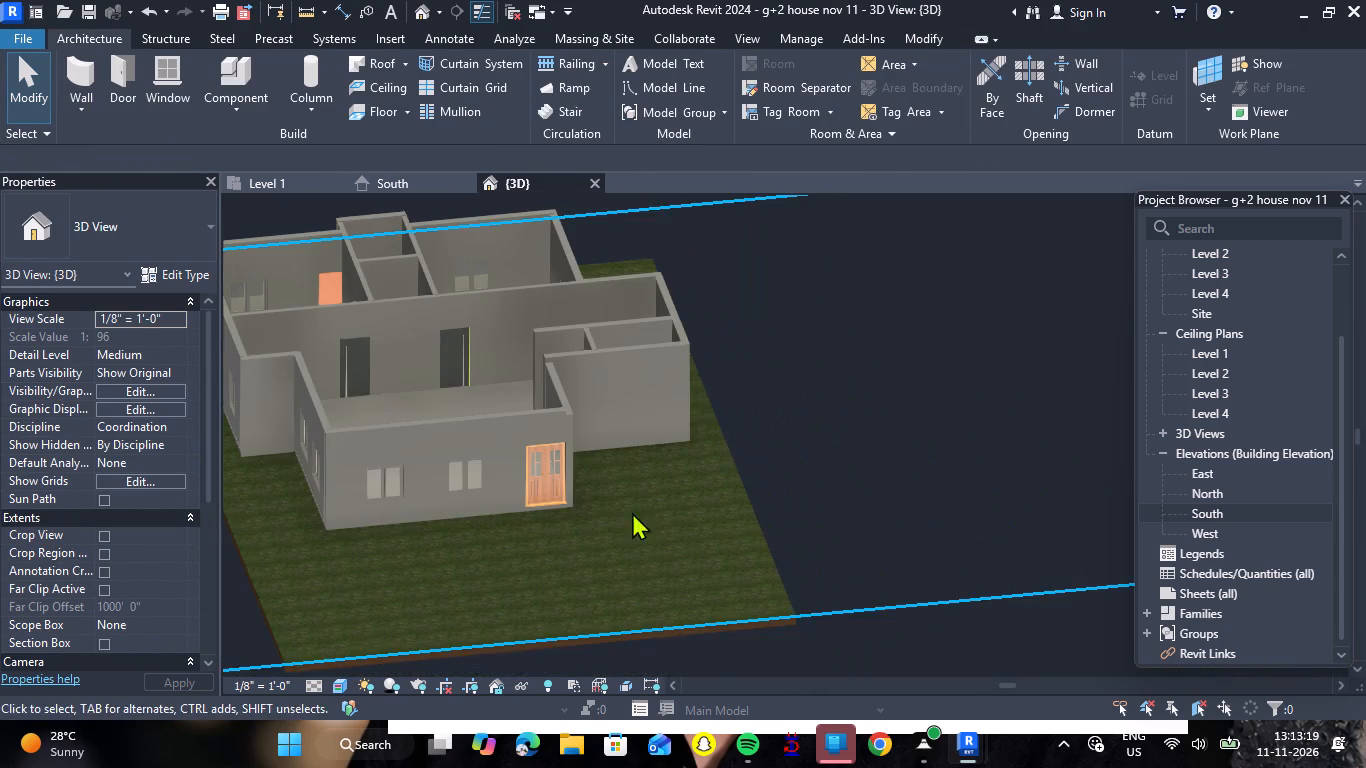
pyautogui.scroll(6, 356, 491)
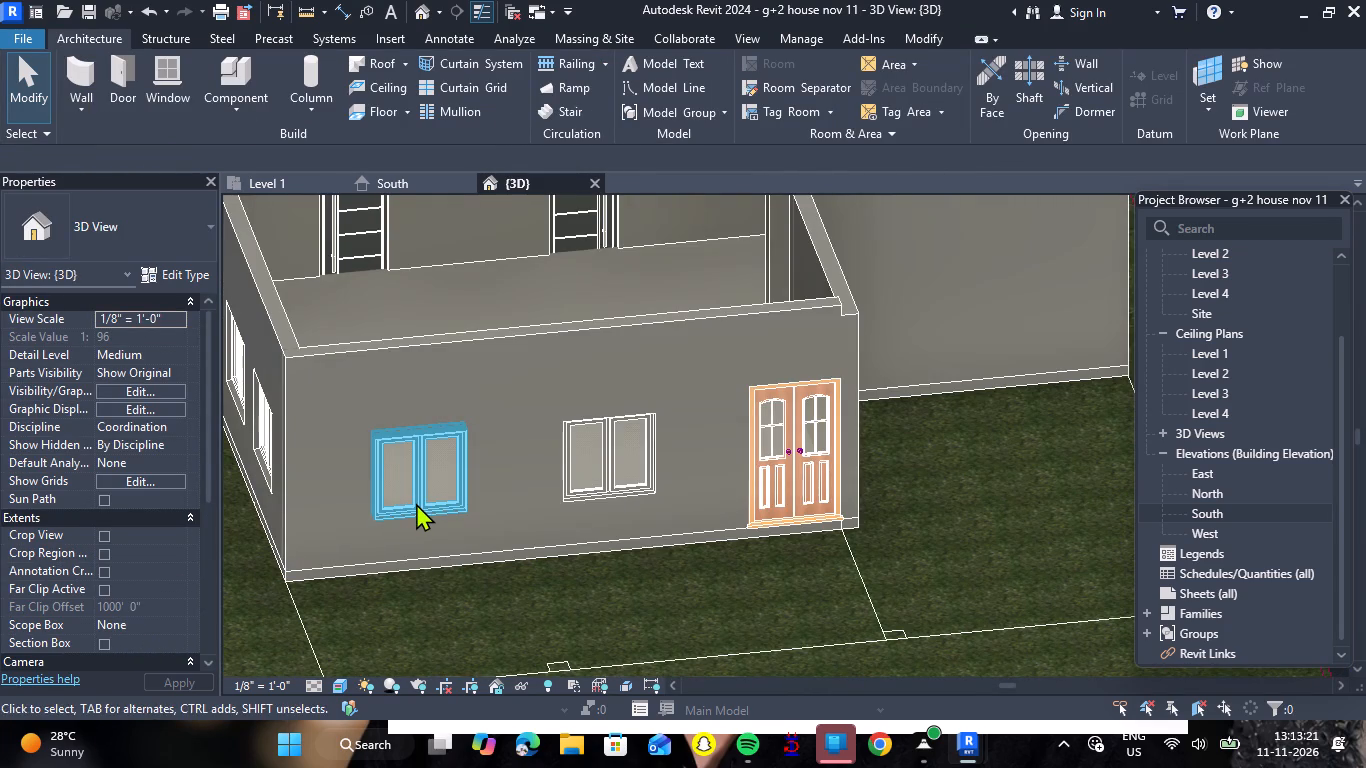
pyautogui.click(416, 503)
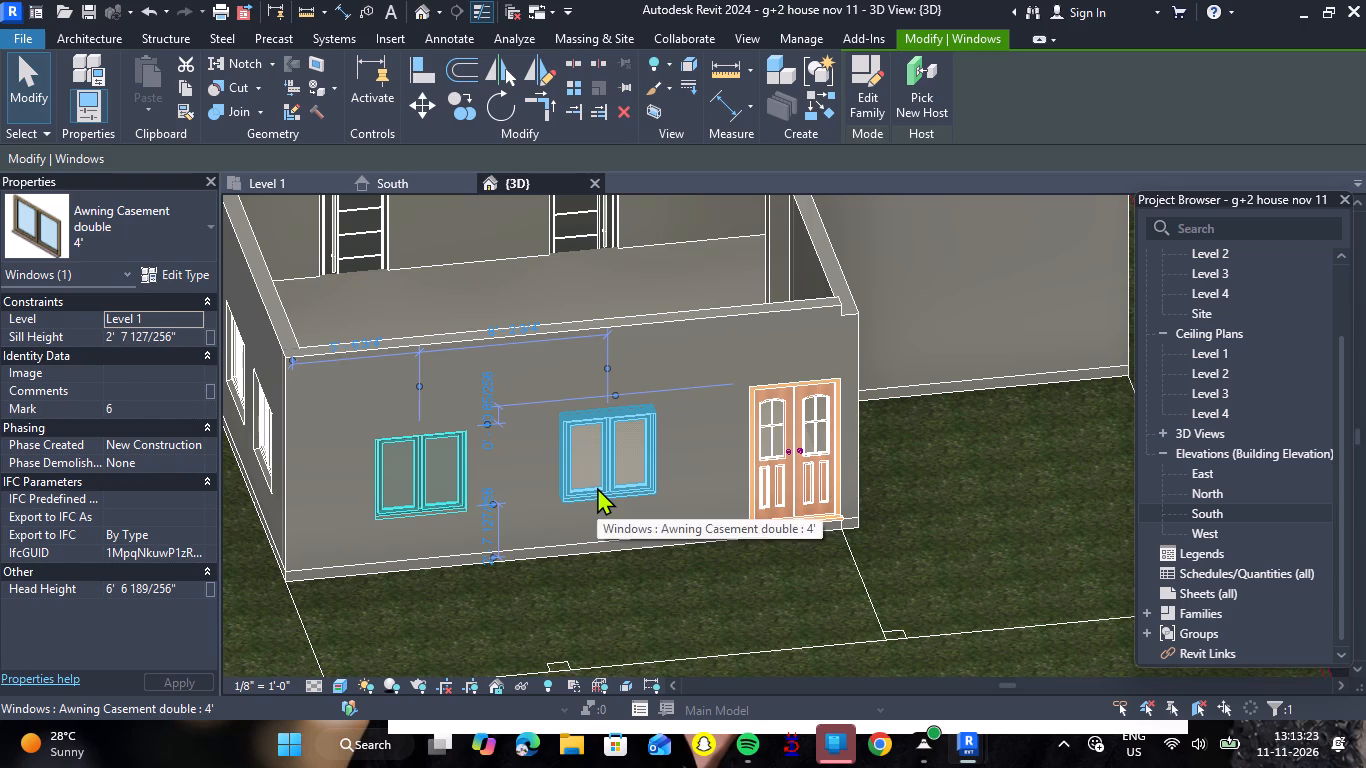
pyautogui.keyDown('ctrl'); pyautogui.click(597, 487); pyautogui.keyUp('ctrl')
pyautogui.scroll(-6, 599, 487)
pyautogui.keyDown('shift'); pyautogui.moveTo(440, 512); pyautogui.dragTo(542, 502); pyautogui.keyUp('shift')
pyautogui.keyDown('shift'); pyautogui.moveTo(440, 512); pyautogui.dragTo(542, 502, button='right'); pyautogui.keyUp('shift')
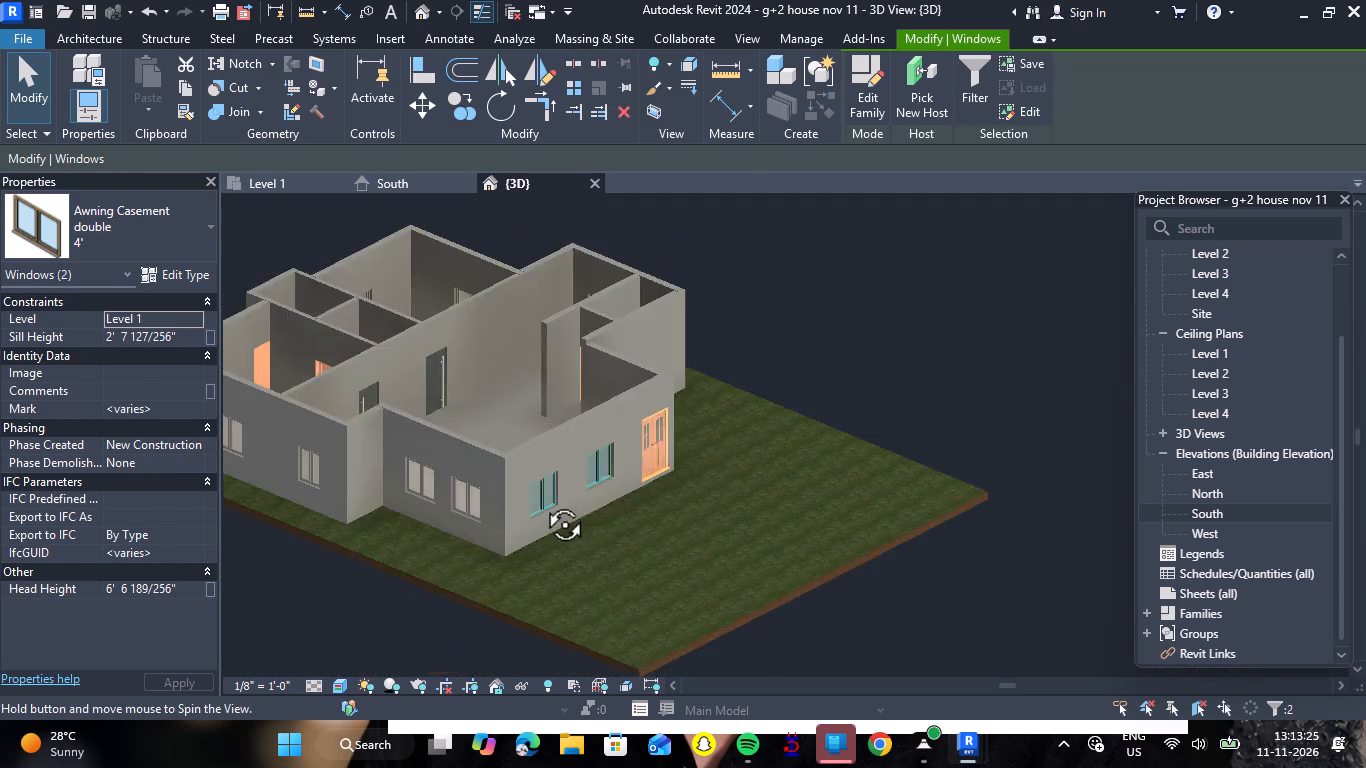
pyautogui.keyDown('shift'); pyautogui.moveTo(542, 502); pyautogui.dragTo(606, 502, button='right'); pyautogui.keyUp('shift')
pyautogui.keyDown('shift'); pyautogui.moveTo(542, 502); pyautogui.dragTo(606, 502); pyautogui.keyUp('shift')
pyautogui.keyDown('ctrl'); pyautogui.click(513, 534); pyautogui.keyUp('ctrl')
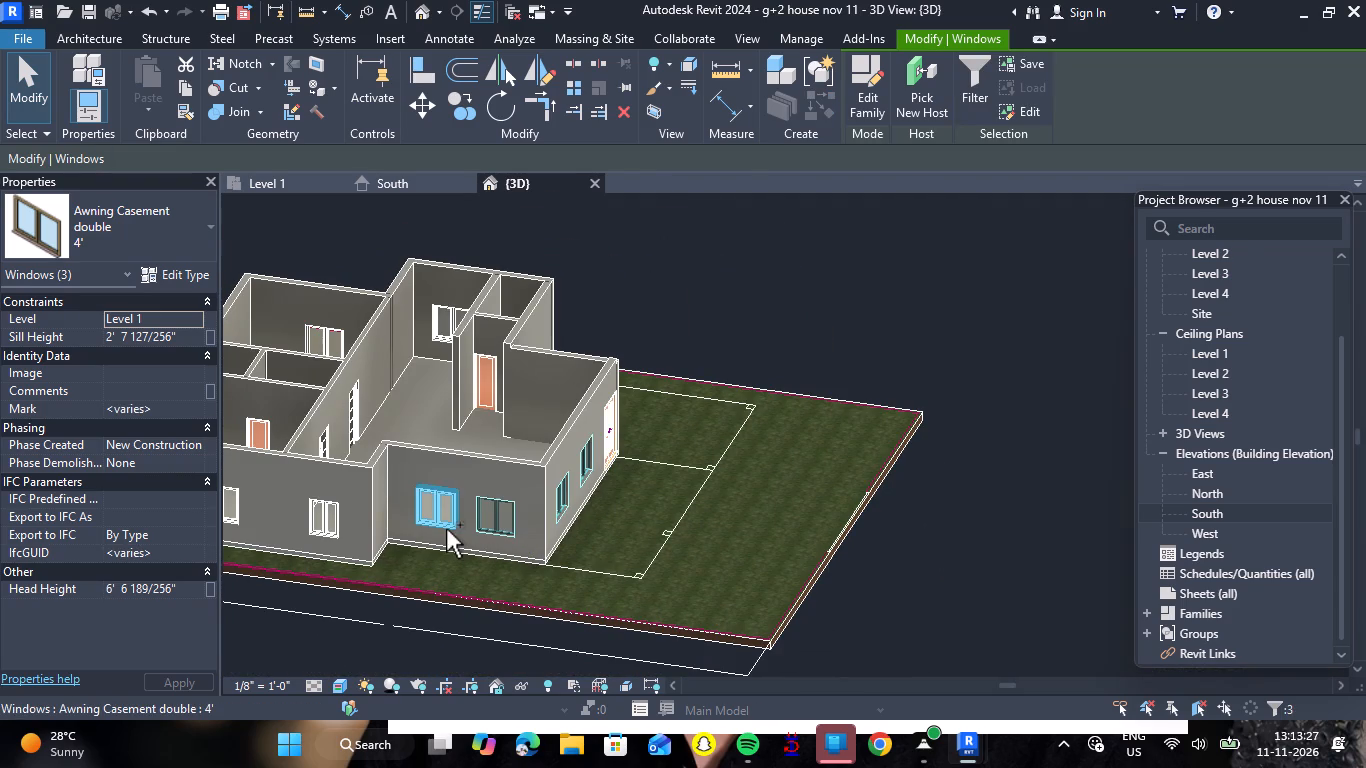
pyautogui.keyDown('ctrl'); pyautogui.click(446, 529); pyautogui.keyUp('ctrl')
pyautogui.keyDown('ctrl'); pyautogui.click(320, 534); pyautogui.keyUp('ctrl')
pyautogui.scroll(-3, 392, 526)
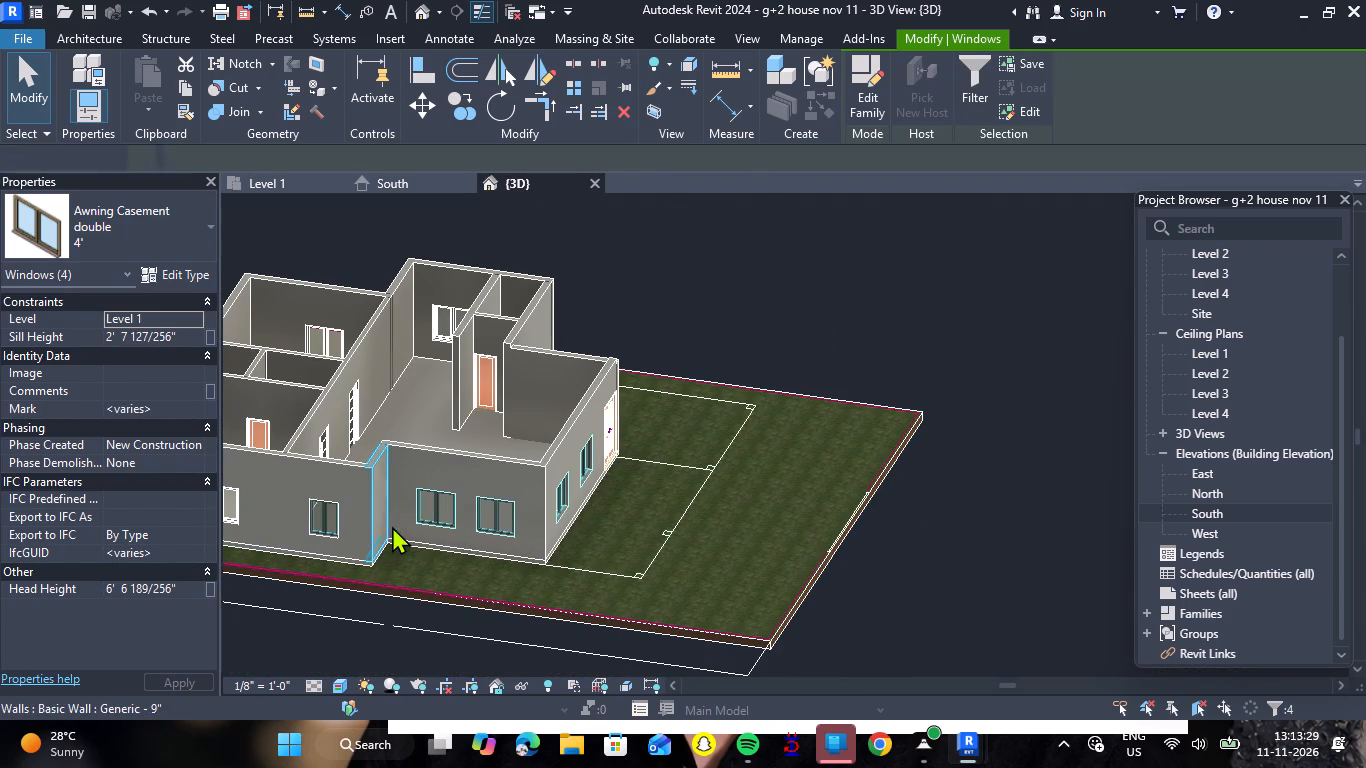
pyautogui.scroll(-2, 392, 526)
pyautogui.scroll(6, 289, 530)
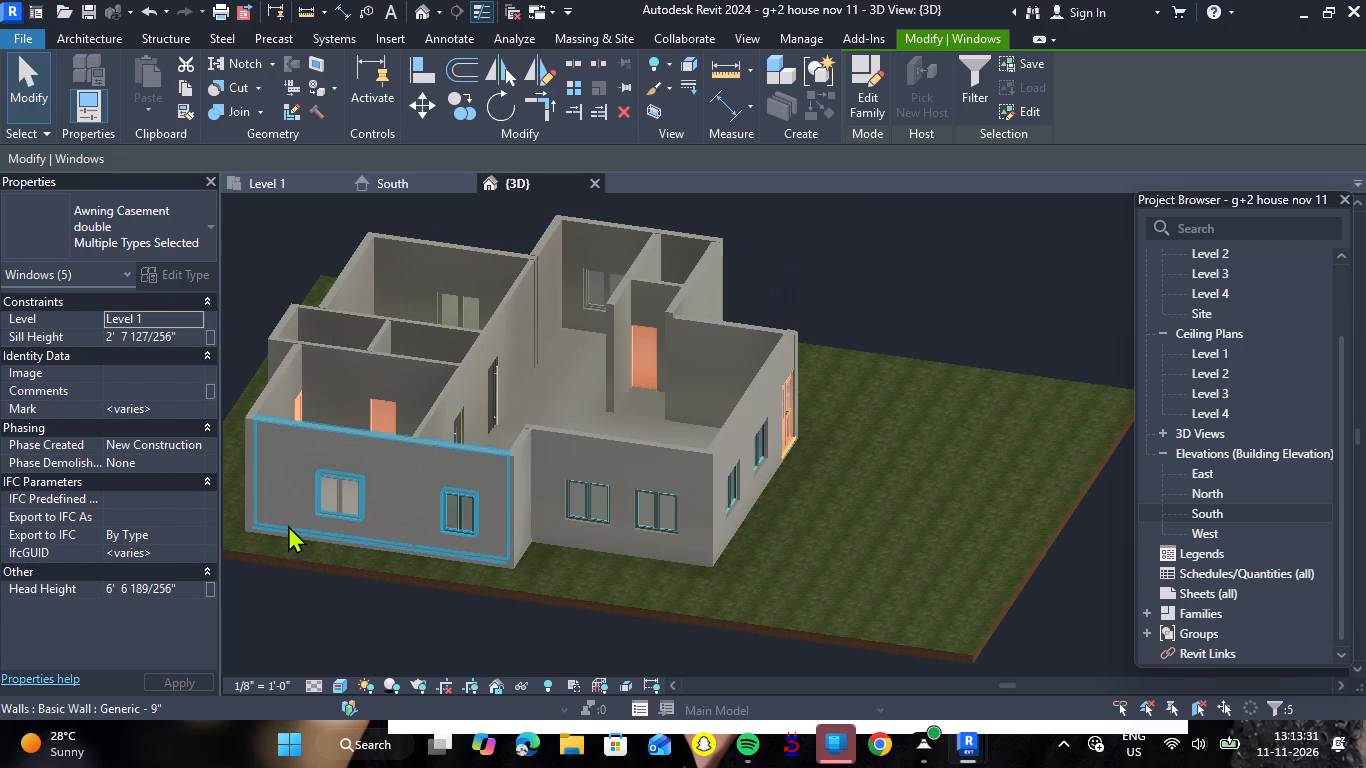
pyautogui.scroll(4, 288, 524)
pyautogui.keyDown('ctrl'); pyautogui.click(379, 504); pyautogui.keyUp('ctrl')
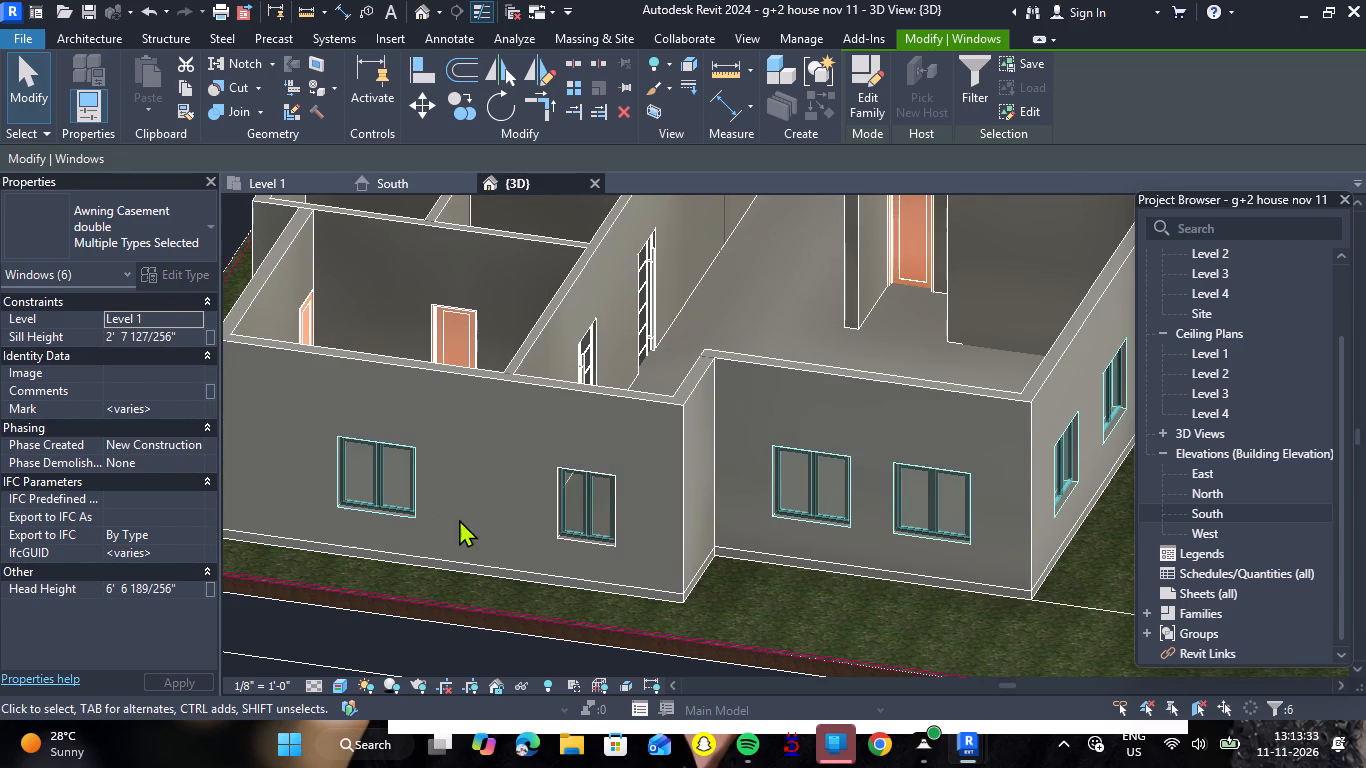
pyautogui.scroll(-4, 473, 516)
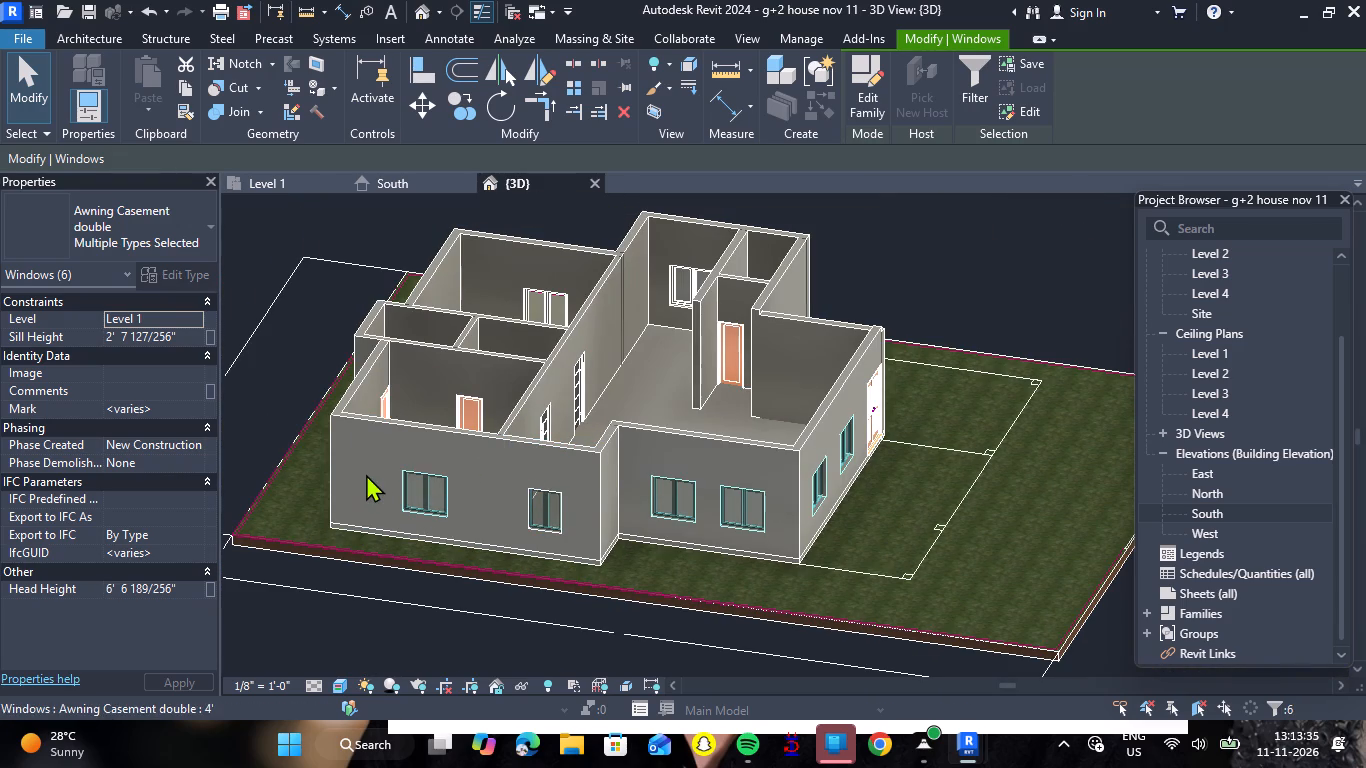
pyautogui.keyDown('shift'); pyautogui.moveTo(365, 474); pyautogui.dragTo(635, 440, button='right'); pyautogui.keyUp('shift')
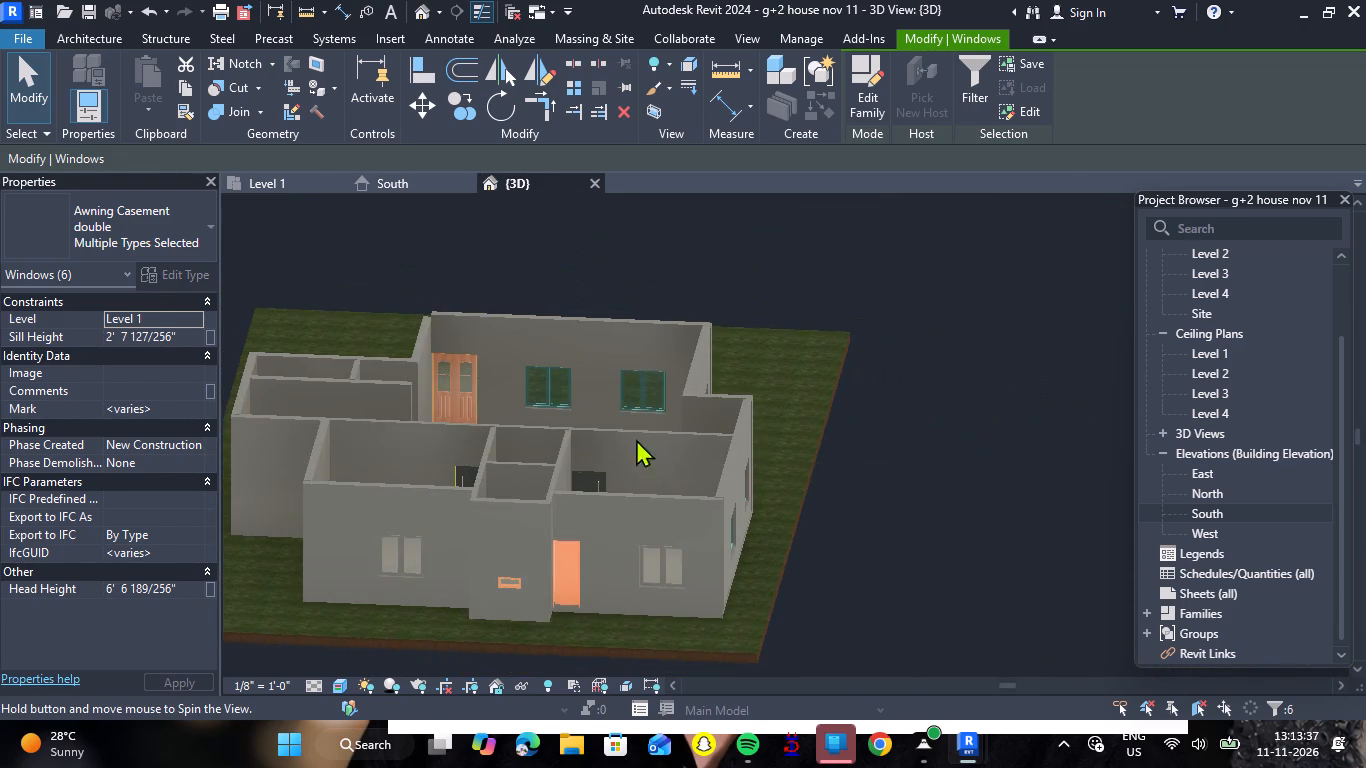
pyautogui.keyDown('ctrl'); pyautogui.click(660, 586); pyautogui.keyUp('ctrl')
pyautogui.keyDown('ctrl'); pyautogui.click(384, 574); pyautogui.keyUp('ctrl')
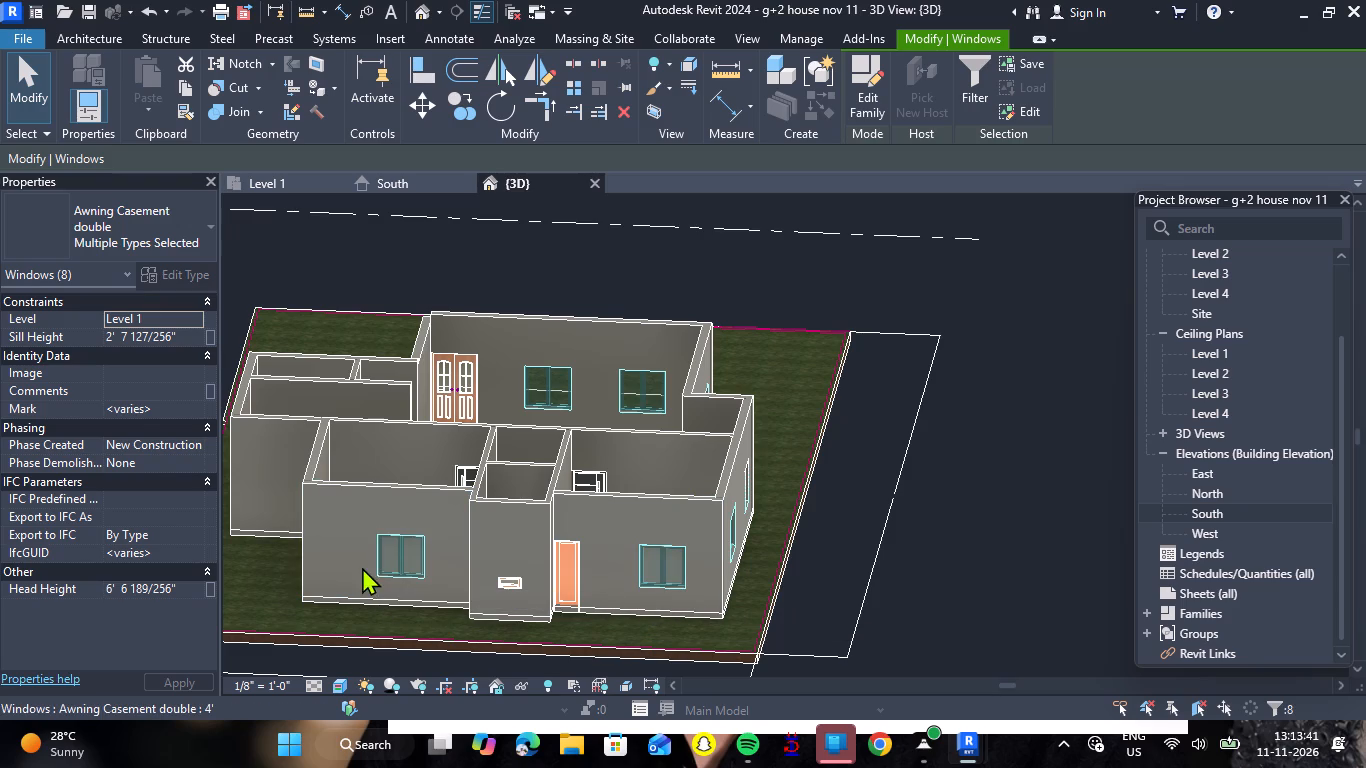
pyautogui.keyDown('shift'); pyautogui.moveTo(351, 558); pyautogui.dragTo(545, 533, button='right'); pyautogui.keyUp('shift')
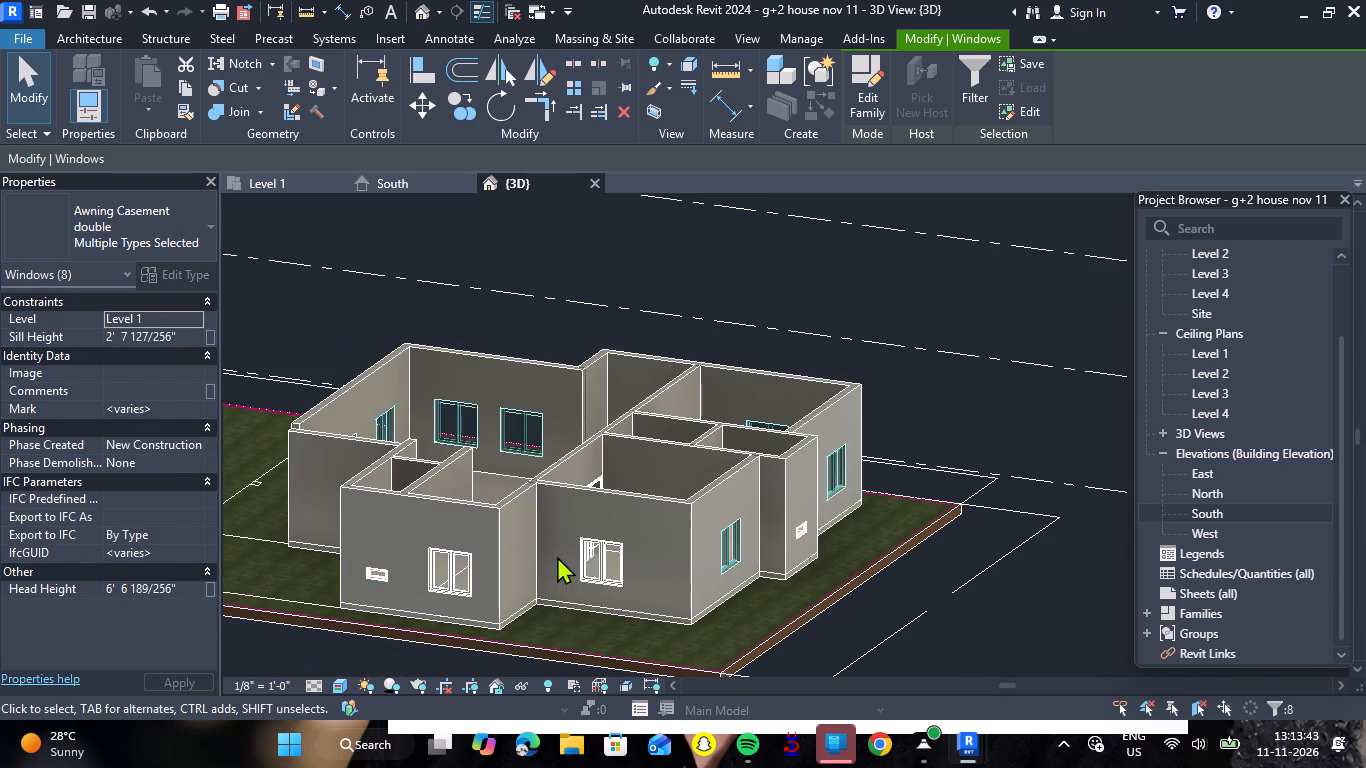
pyautogui.keyDown('ctrl'); pyautogui.click(616, 584); pyautogui.keyUp('ctrl')
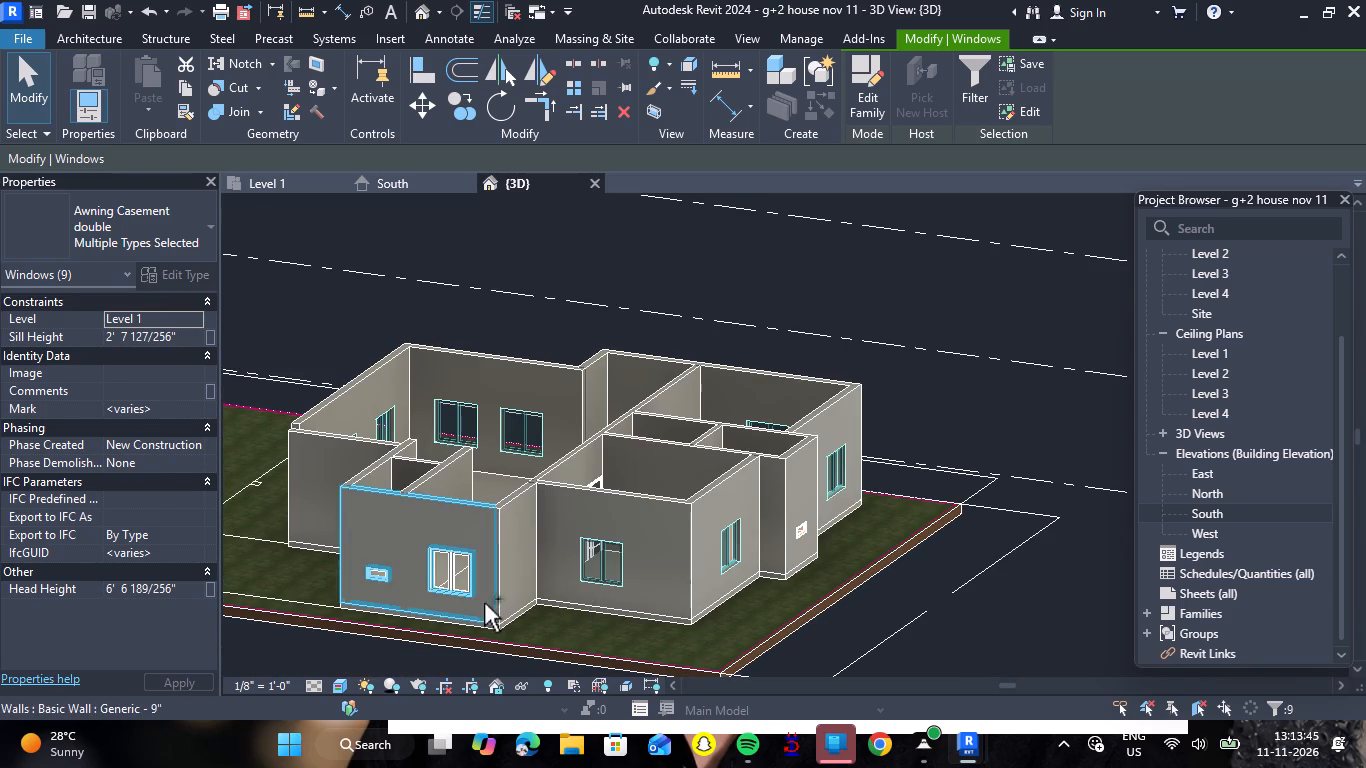
pyautogui.keyDown('ctrl'); pyautogui.click(464, 590); pyautogui.keyUp('ctrl')
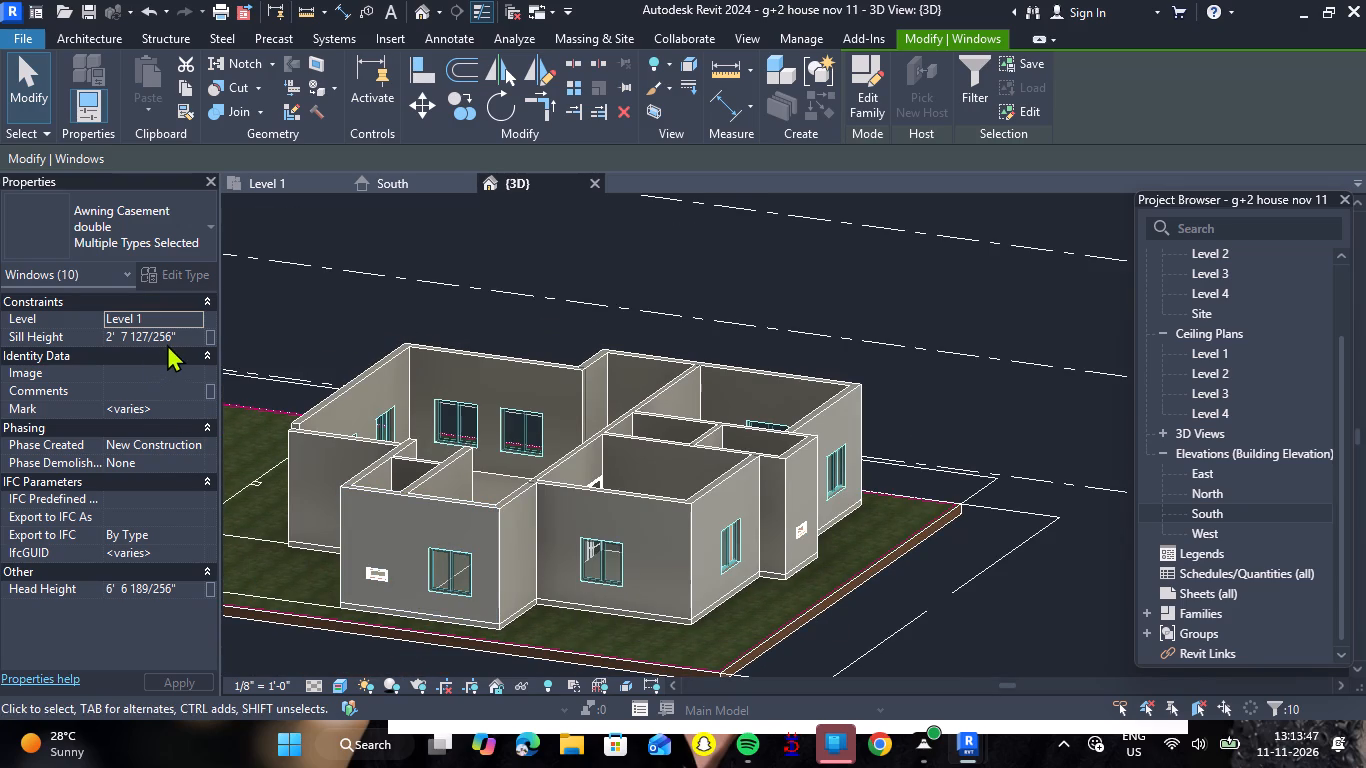
pyautogui.click(184, 337)
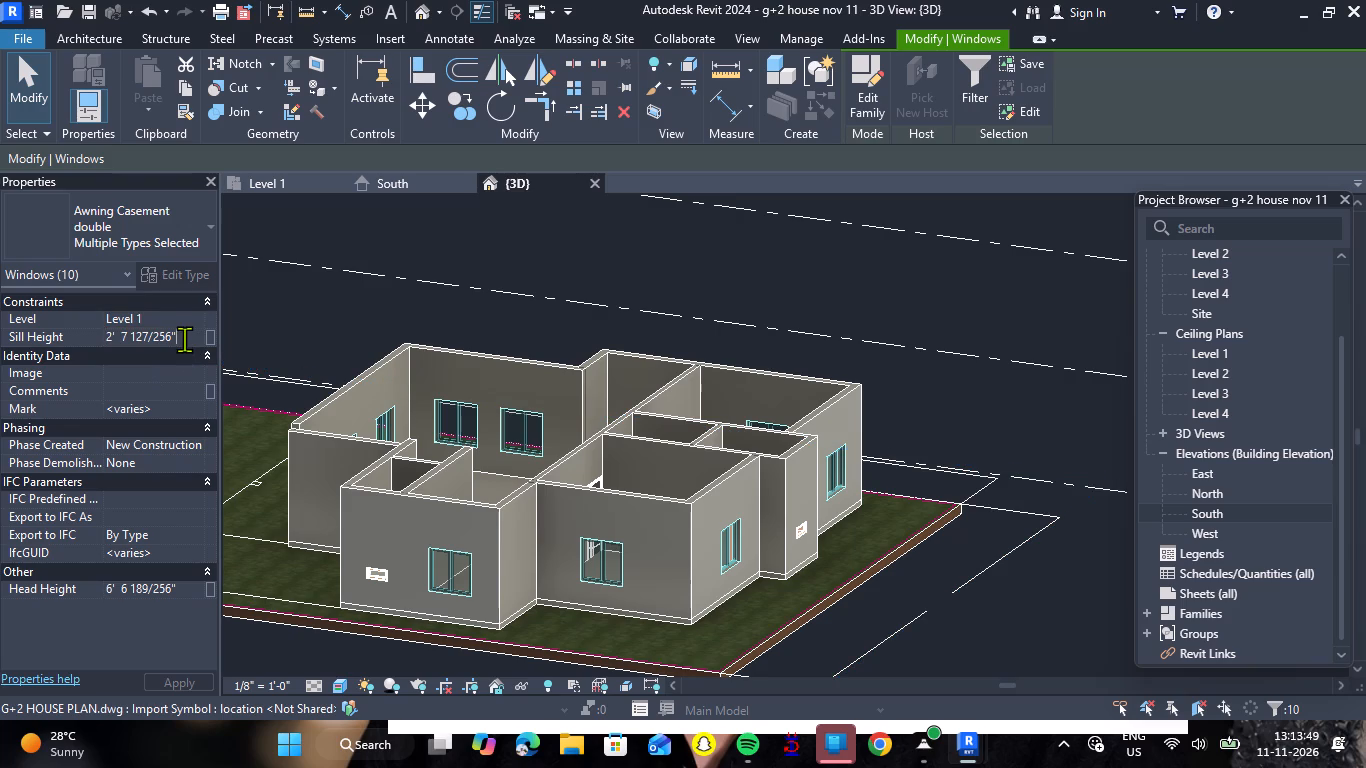
pyautogui.press('BackSpace')
pyautogui.press('BackSpace')
pyautogui.press('BackSpace')
pyautogui.press('BackSpace')
pyautogui.press('BackSpace')
pyautogui.press('BackSpace')
pyautogui.press('BackSpace')
pyautogui.press('BackSpace')
pyautogui.press('BackSpace')
pyautogui.press('BackSpace')
pyautogui.press('BackSpace')
pyautogui.press('BackSpace')
pyautogui.press('BackSpace')
pyautogui.press('BackSpace')
pyautogui.press('BackSpace')
pyautogui.press('BackSpace')
pyautogui.press('BackSpace')
pyautogui.press('BackSpace')
pyautogui.press('BackSpace')
pyautogui.press('BackSpace')
pyautogui.write("4'")
pyautogui.press('Return')
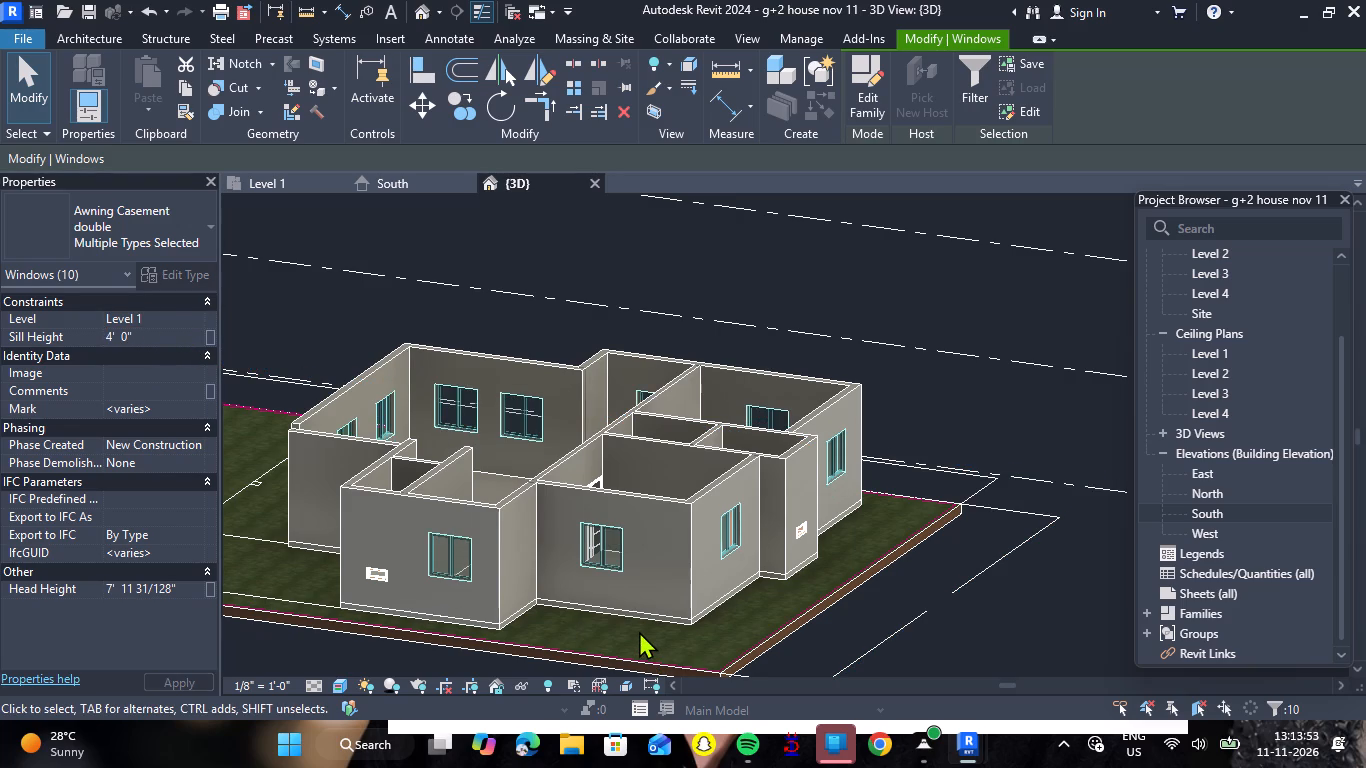
pyautogui.click(638, 637)
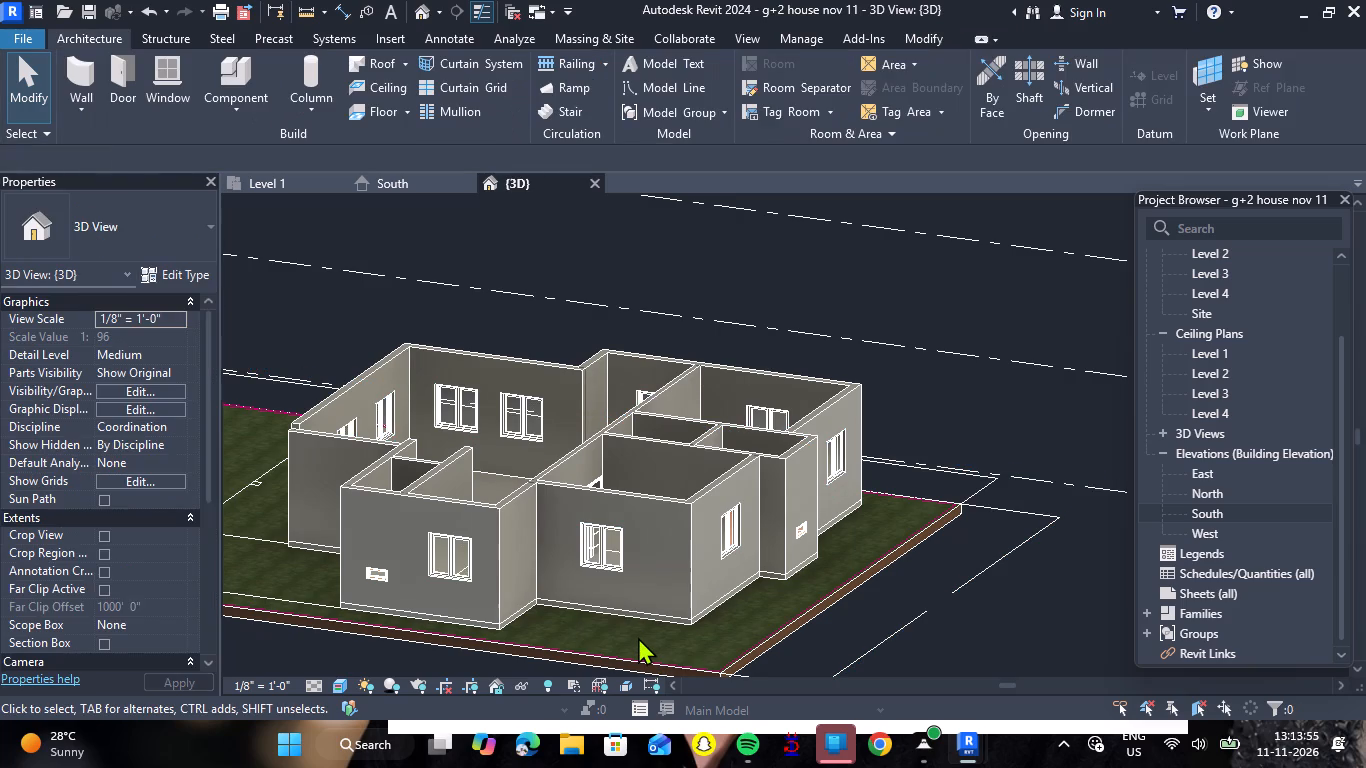
# Set the sill height of the two fixed 2' bath windows to 6', then raise it to 7'.
pyautogui.click(385, 581)
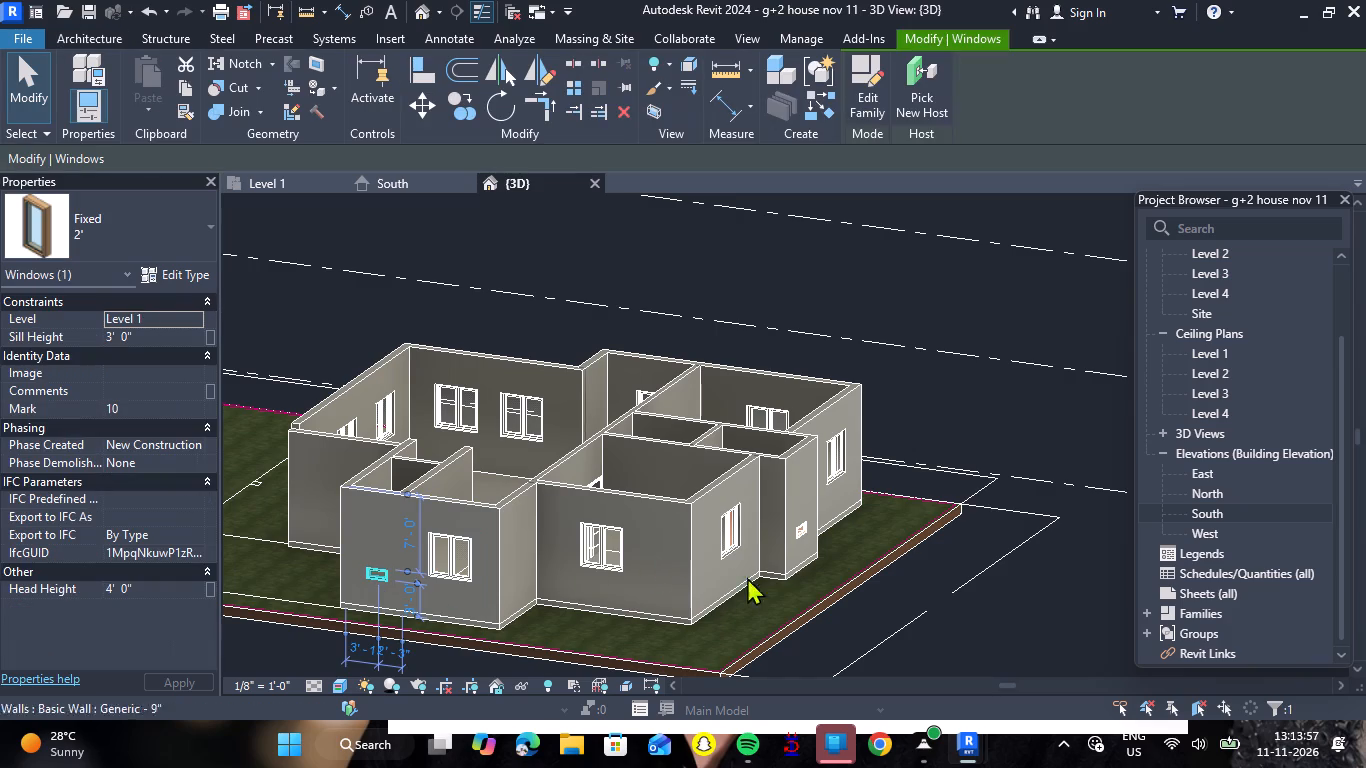
pyautogui.keyDown('ctrl'); pyautogui.click(800, 537); pyautogui.keyUp('ctrl')
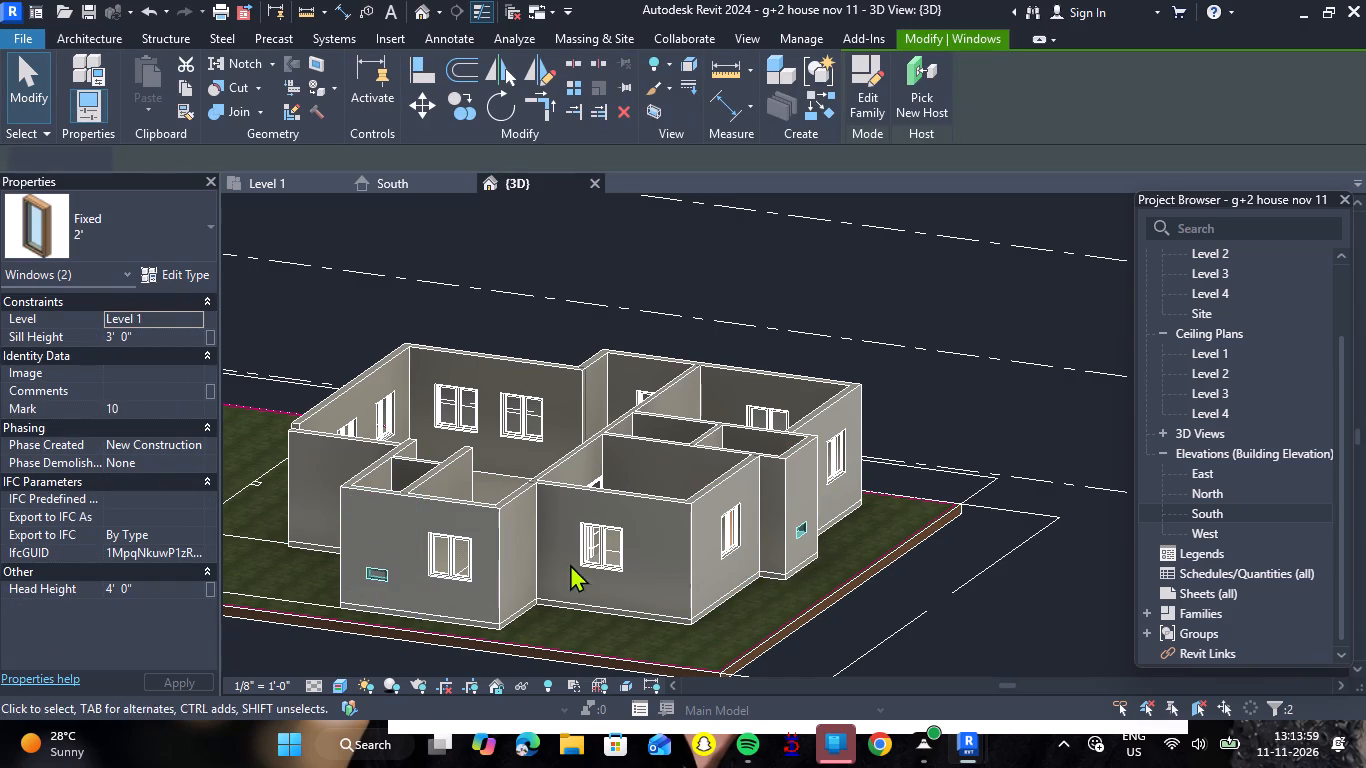
pyautogui.click(163, 337)
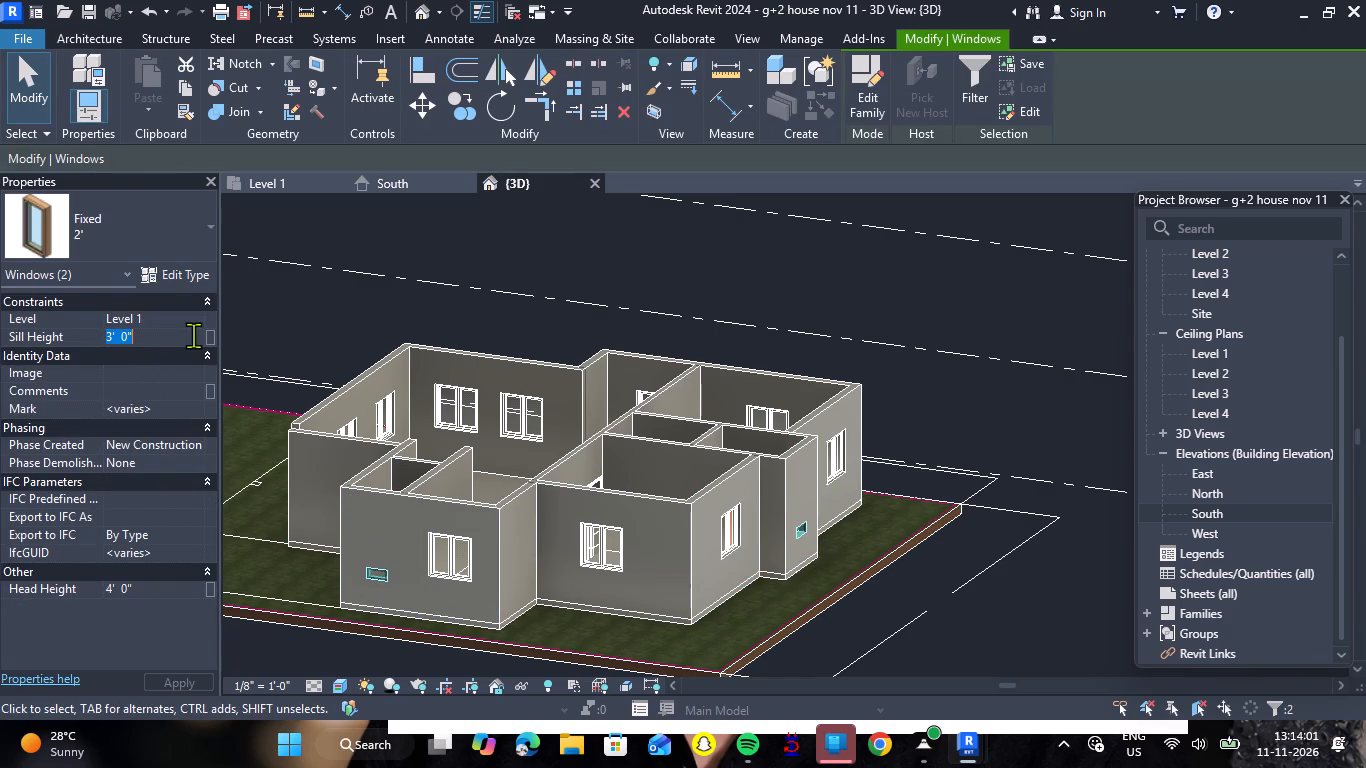
pyautogui.write("6'")
pyautogui.press('Return')
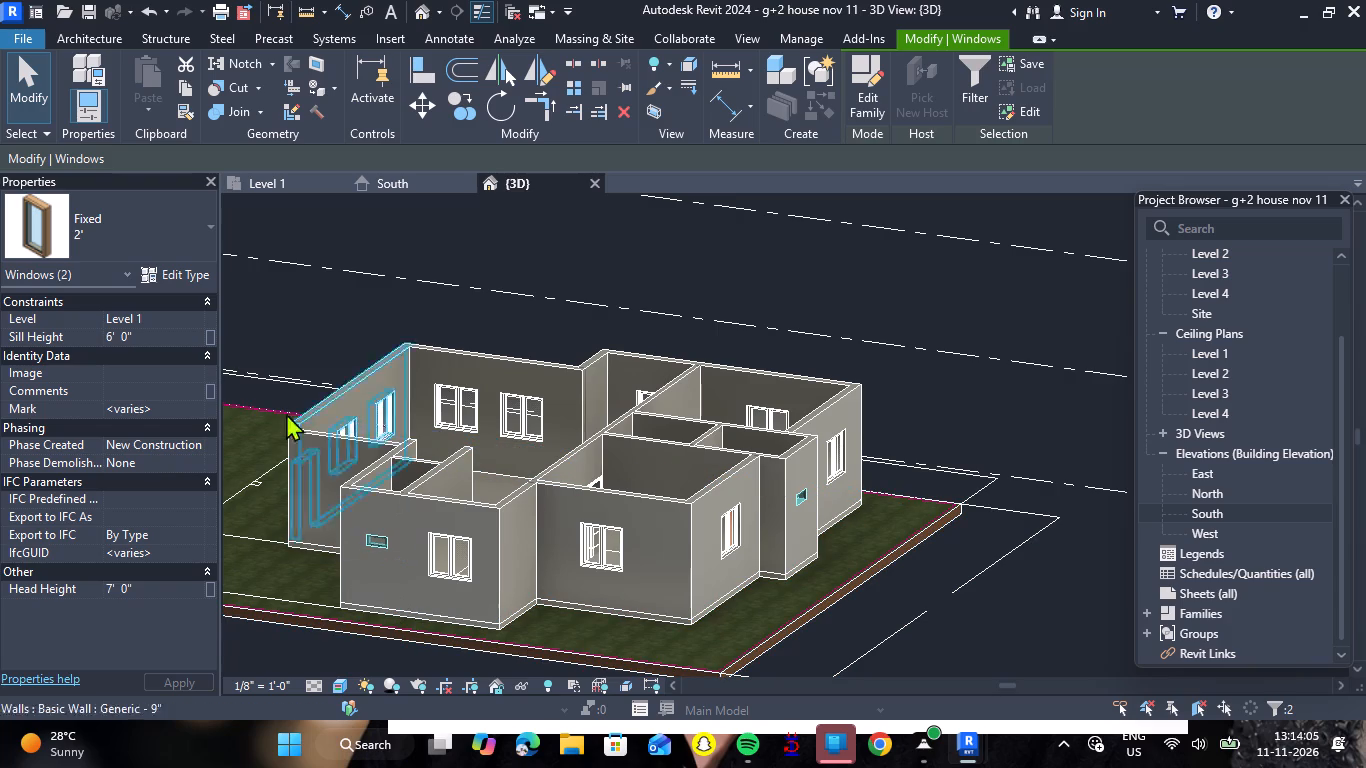
pyautogui.click(169, 343)
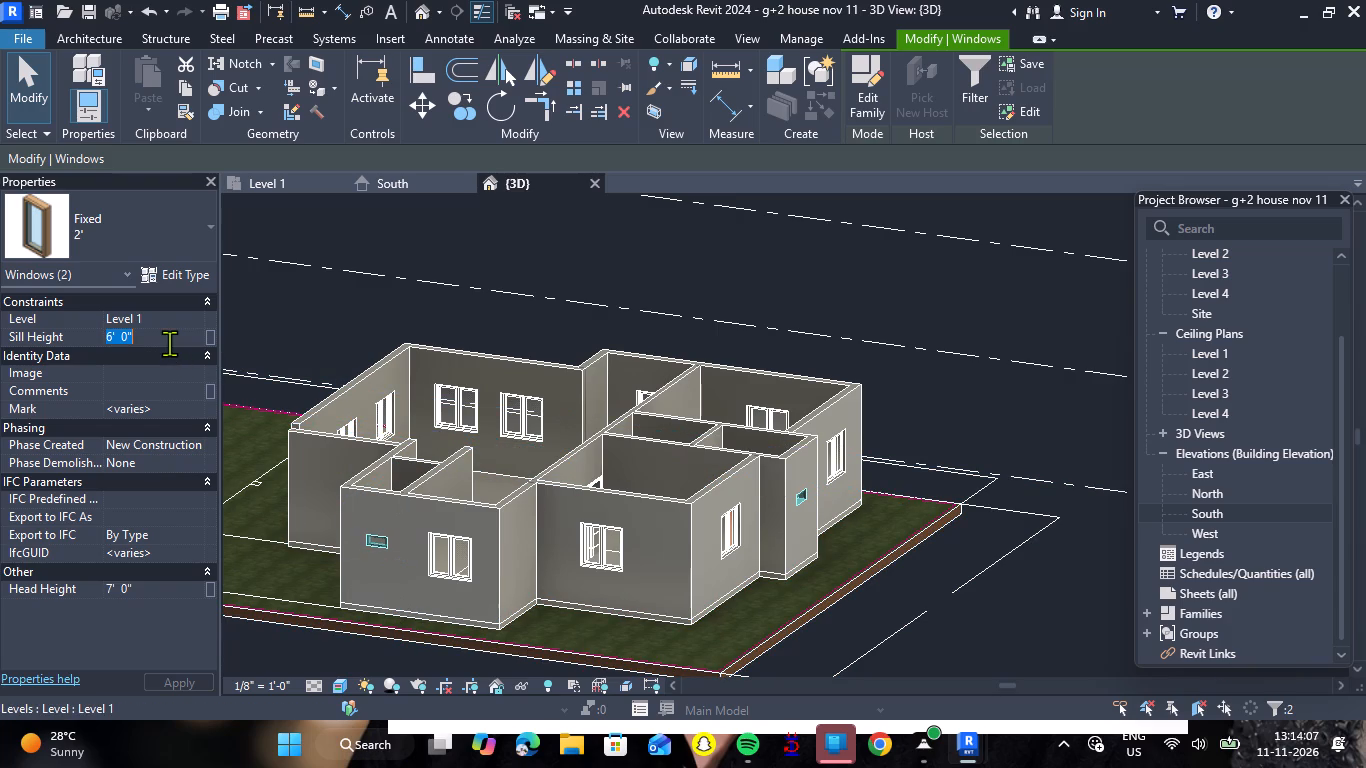
pyautogui.write("7'")
pyautogui.press('Return')
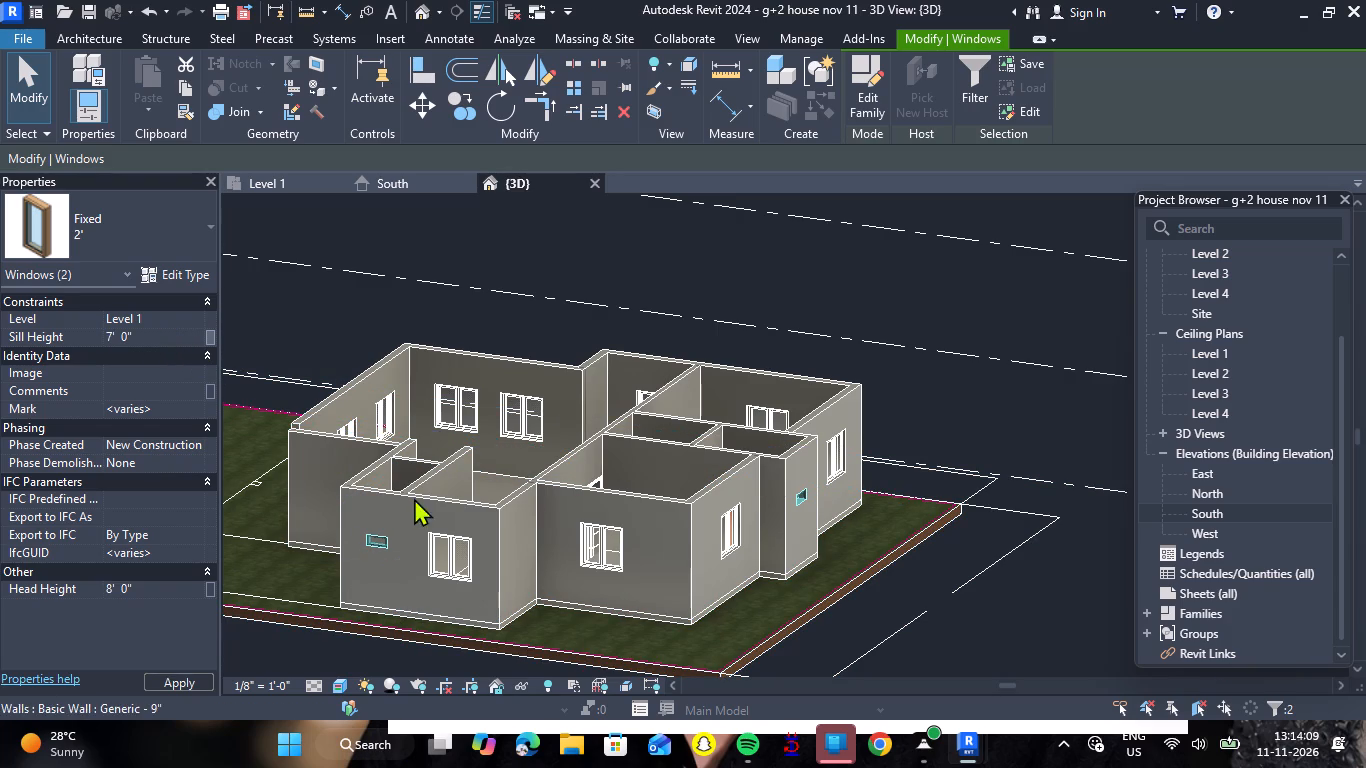
pyautogui.click(756, 635)
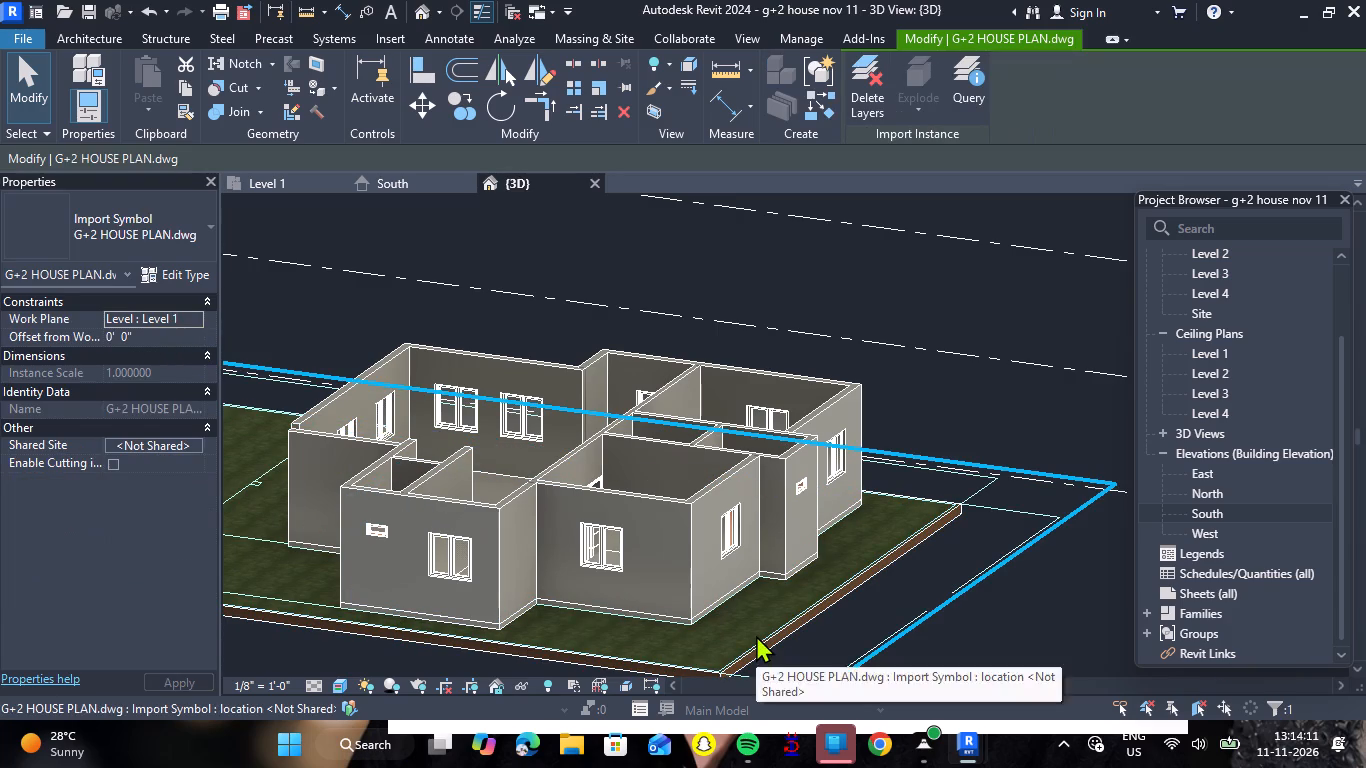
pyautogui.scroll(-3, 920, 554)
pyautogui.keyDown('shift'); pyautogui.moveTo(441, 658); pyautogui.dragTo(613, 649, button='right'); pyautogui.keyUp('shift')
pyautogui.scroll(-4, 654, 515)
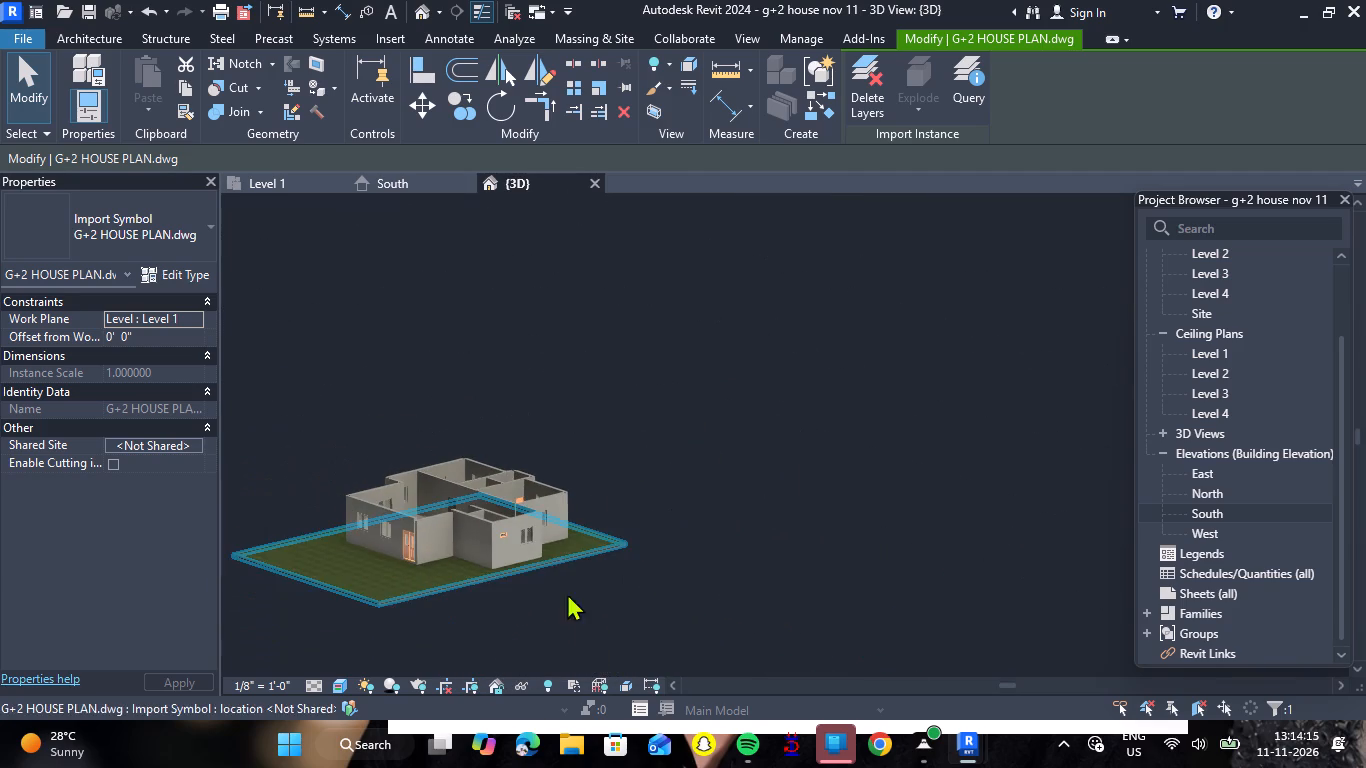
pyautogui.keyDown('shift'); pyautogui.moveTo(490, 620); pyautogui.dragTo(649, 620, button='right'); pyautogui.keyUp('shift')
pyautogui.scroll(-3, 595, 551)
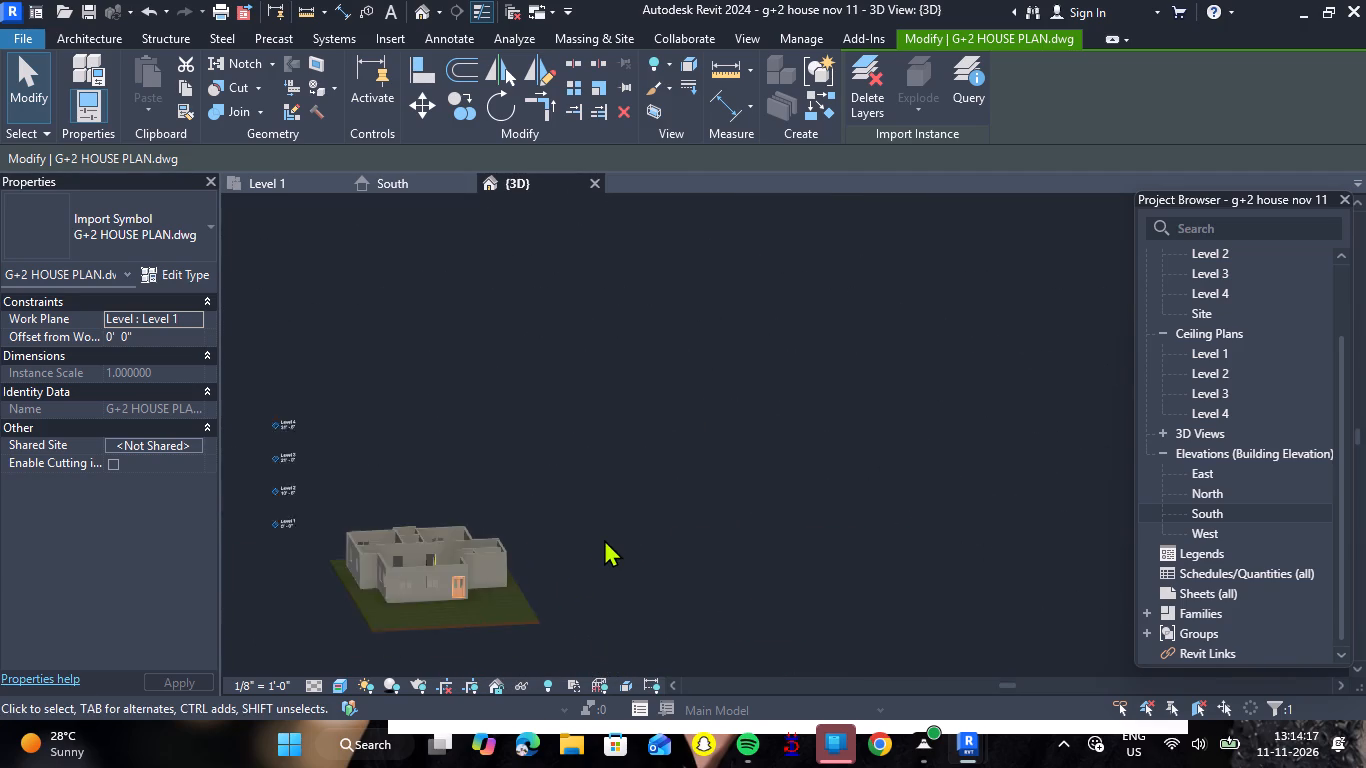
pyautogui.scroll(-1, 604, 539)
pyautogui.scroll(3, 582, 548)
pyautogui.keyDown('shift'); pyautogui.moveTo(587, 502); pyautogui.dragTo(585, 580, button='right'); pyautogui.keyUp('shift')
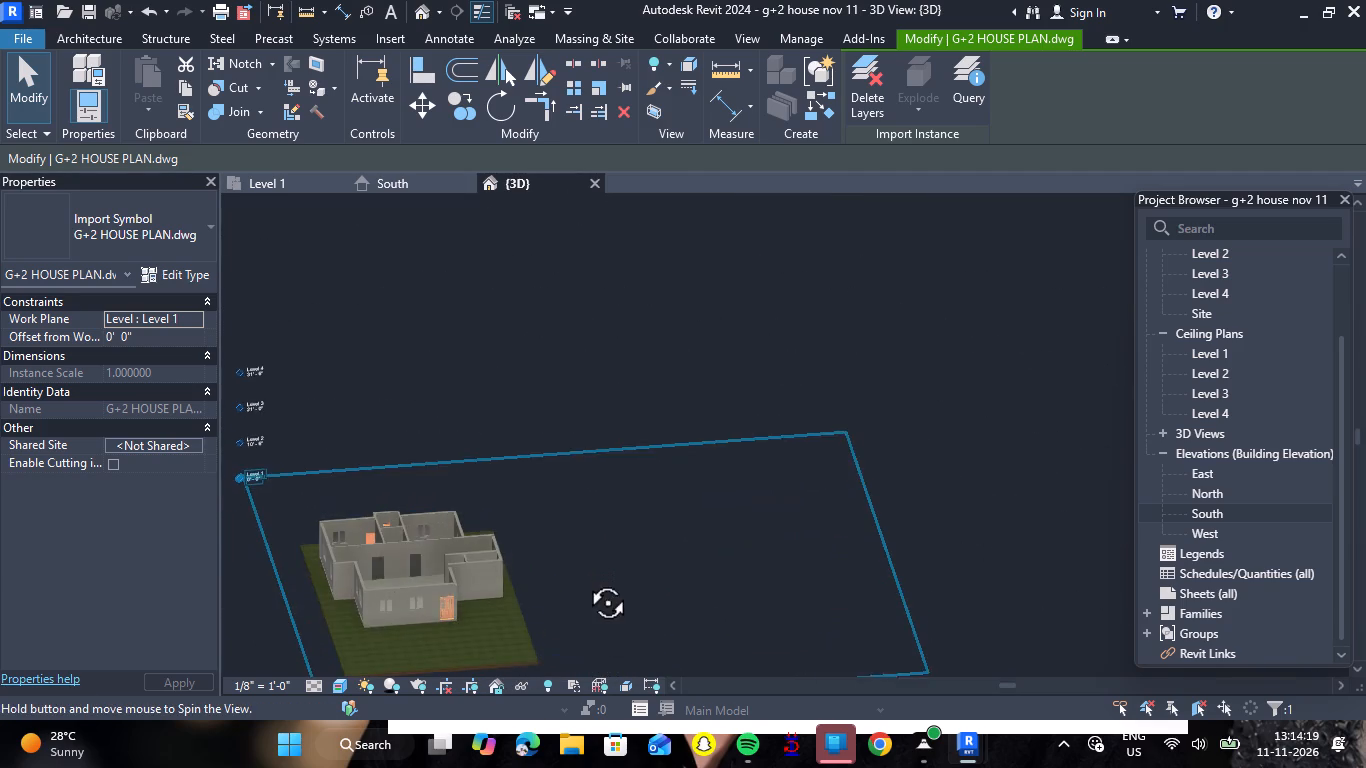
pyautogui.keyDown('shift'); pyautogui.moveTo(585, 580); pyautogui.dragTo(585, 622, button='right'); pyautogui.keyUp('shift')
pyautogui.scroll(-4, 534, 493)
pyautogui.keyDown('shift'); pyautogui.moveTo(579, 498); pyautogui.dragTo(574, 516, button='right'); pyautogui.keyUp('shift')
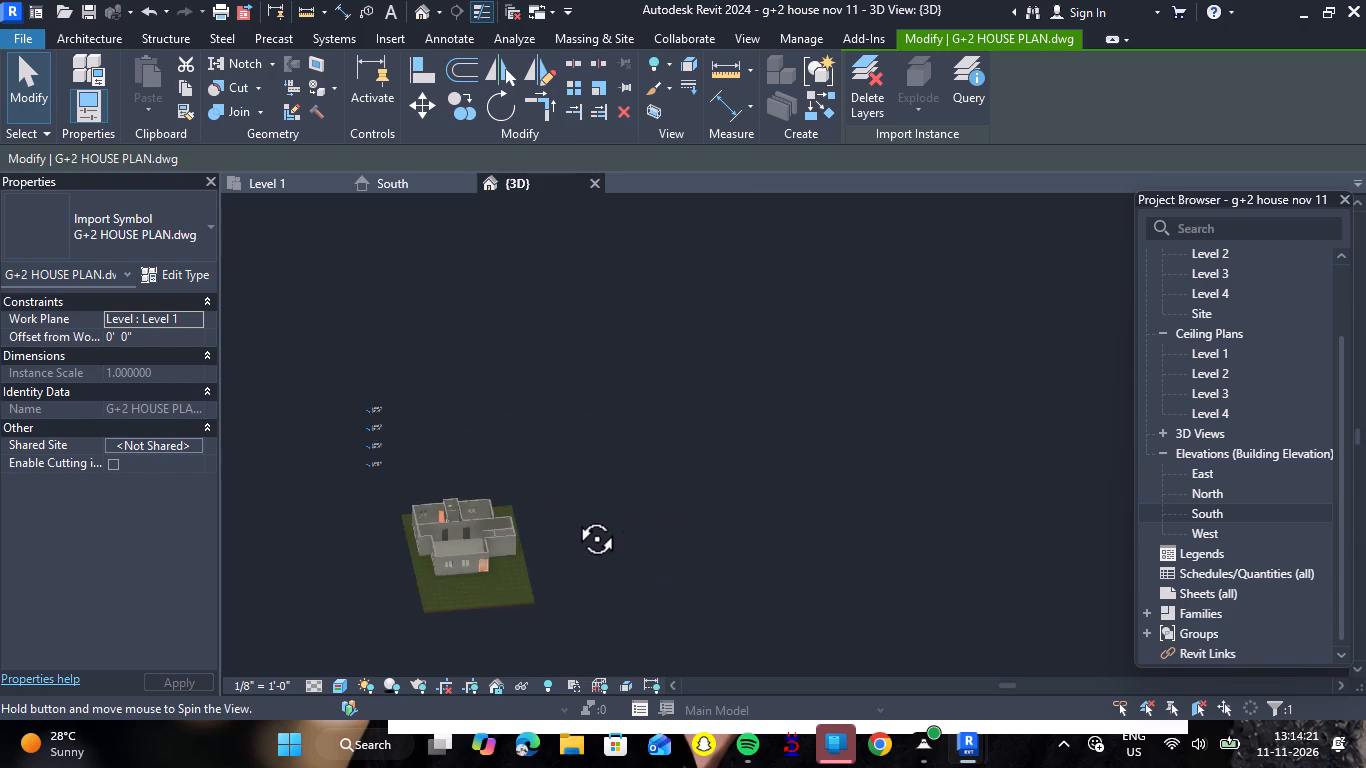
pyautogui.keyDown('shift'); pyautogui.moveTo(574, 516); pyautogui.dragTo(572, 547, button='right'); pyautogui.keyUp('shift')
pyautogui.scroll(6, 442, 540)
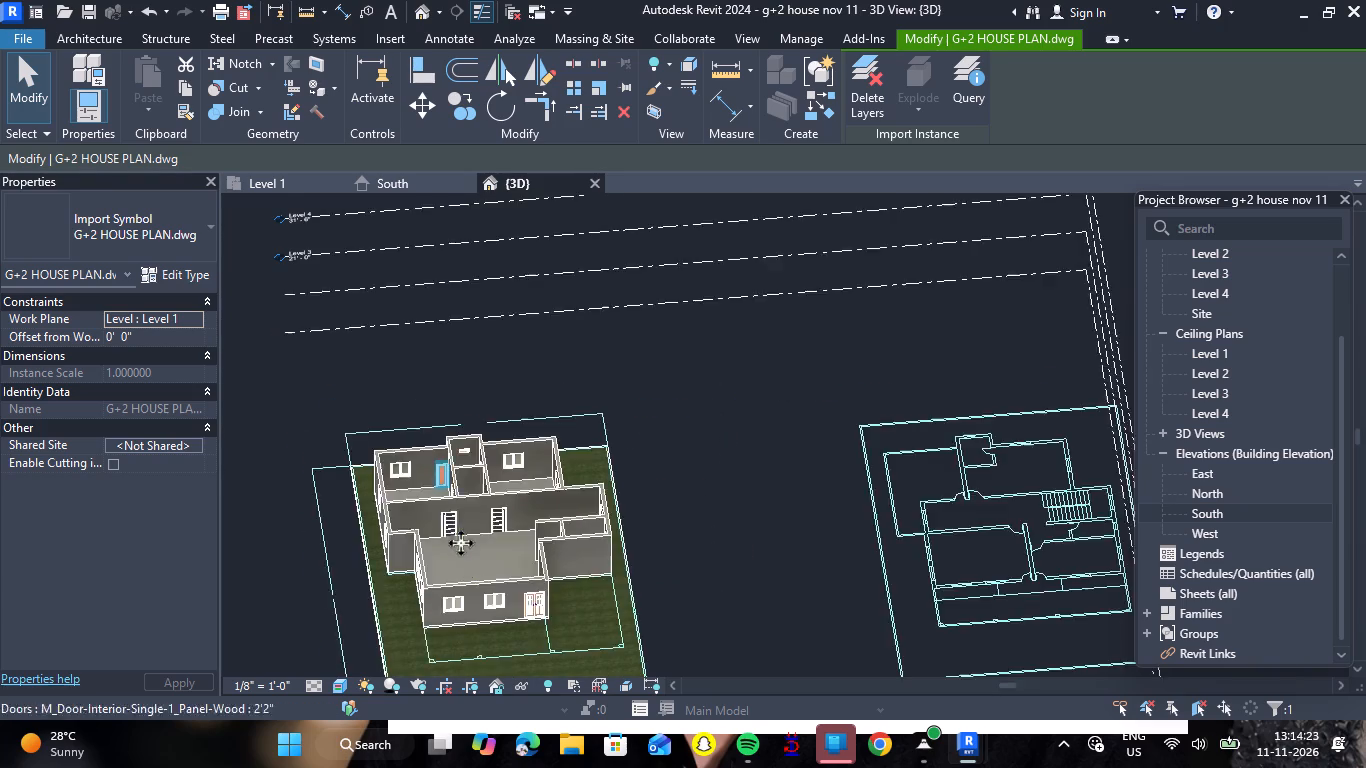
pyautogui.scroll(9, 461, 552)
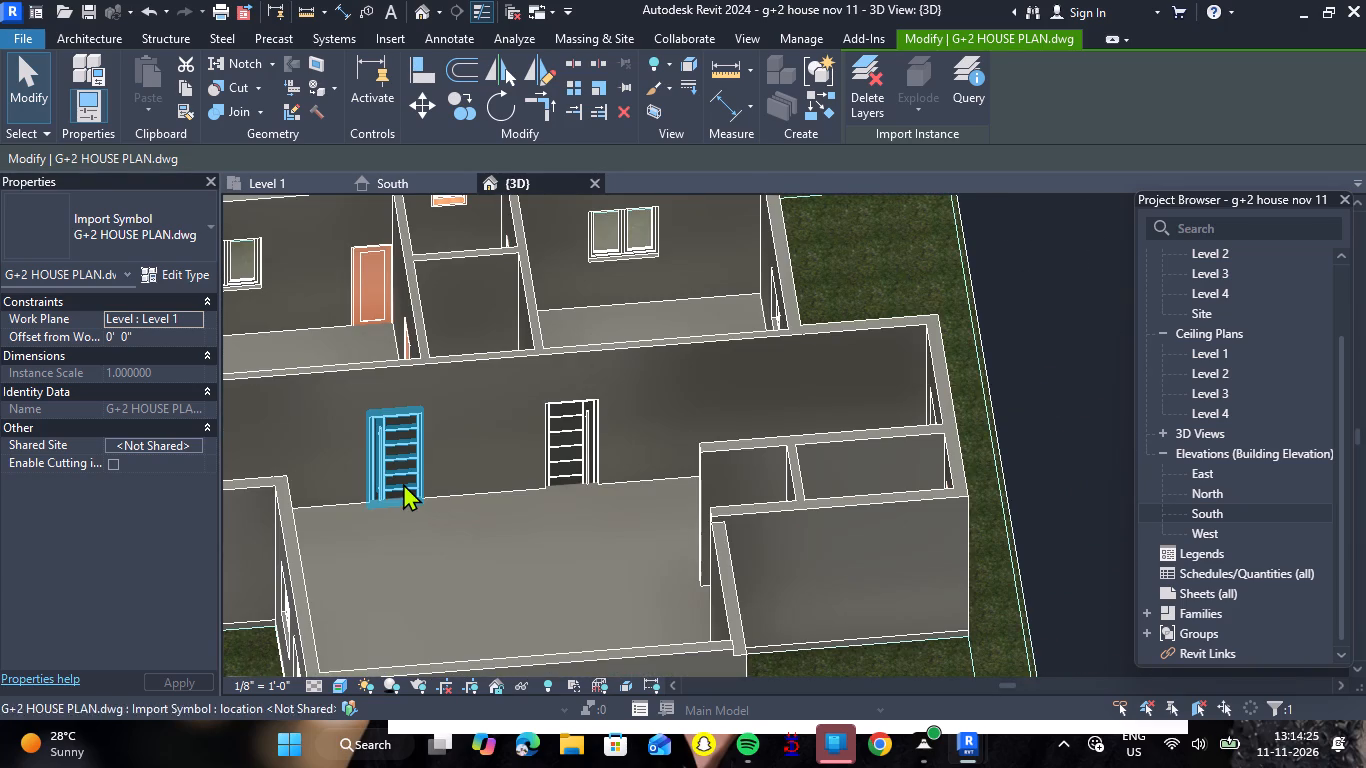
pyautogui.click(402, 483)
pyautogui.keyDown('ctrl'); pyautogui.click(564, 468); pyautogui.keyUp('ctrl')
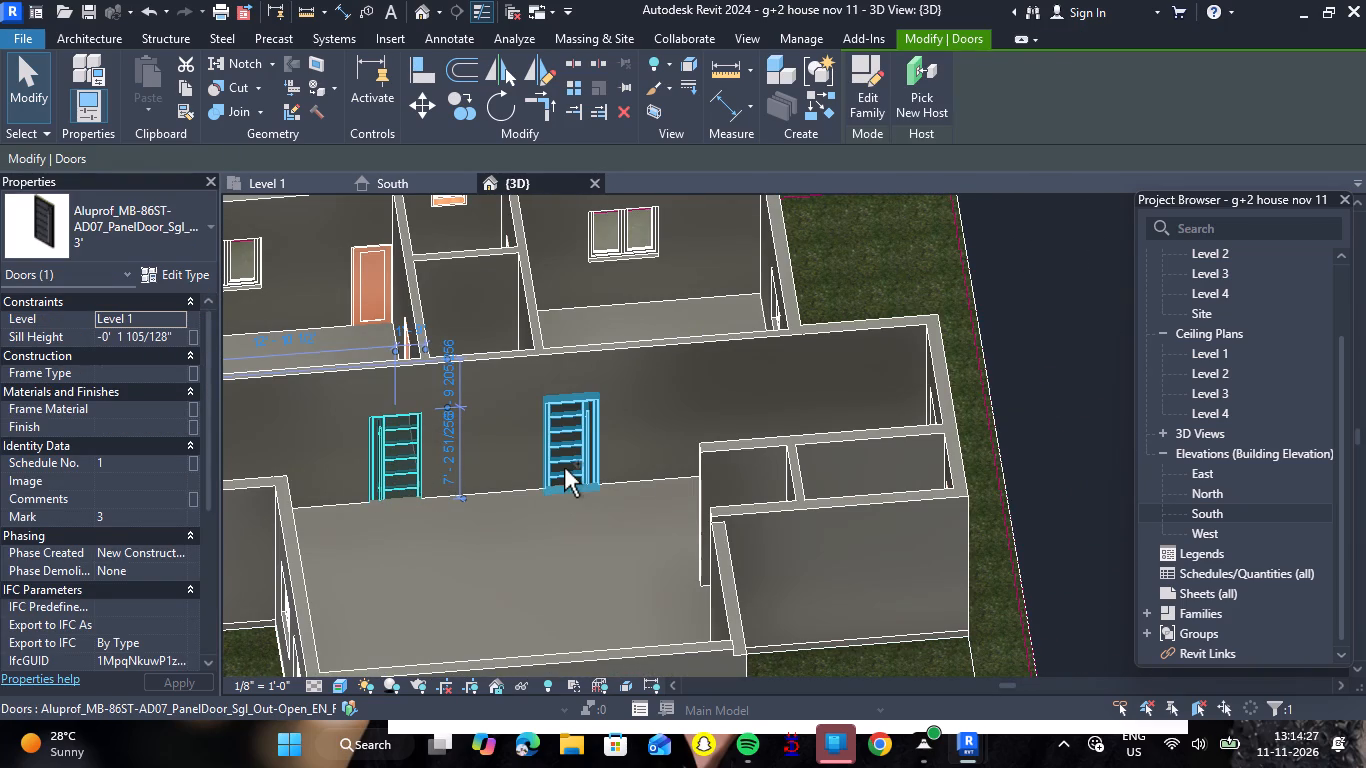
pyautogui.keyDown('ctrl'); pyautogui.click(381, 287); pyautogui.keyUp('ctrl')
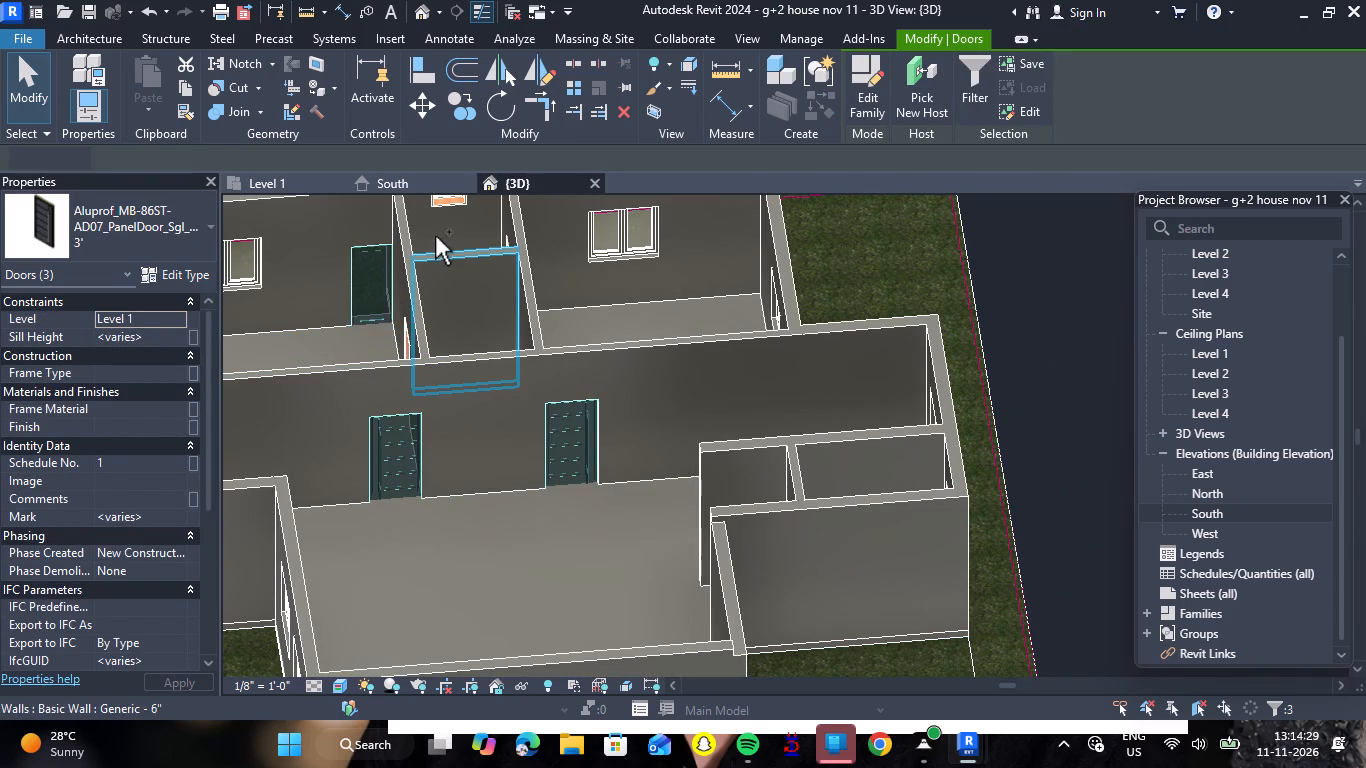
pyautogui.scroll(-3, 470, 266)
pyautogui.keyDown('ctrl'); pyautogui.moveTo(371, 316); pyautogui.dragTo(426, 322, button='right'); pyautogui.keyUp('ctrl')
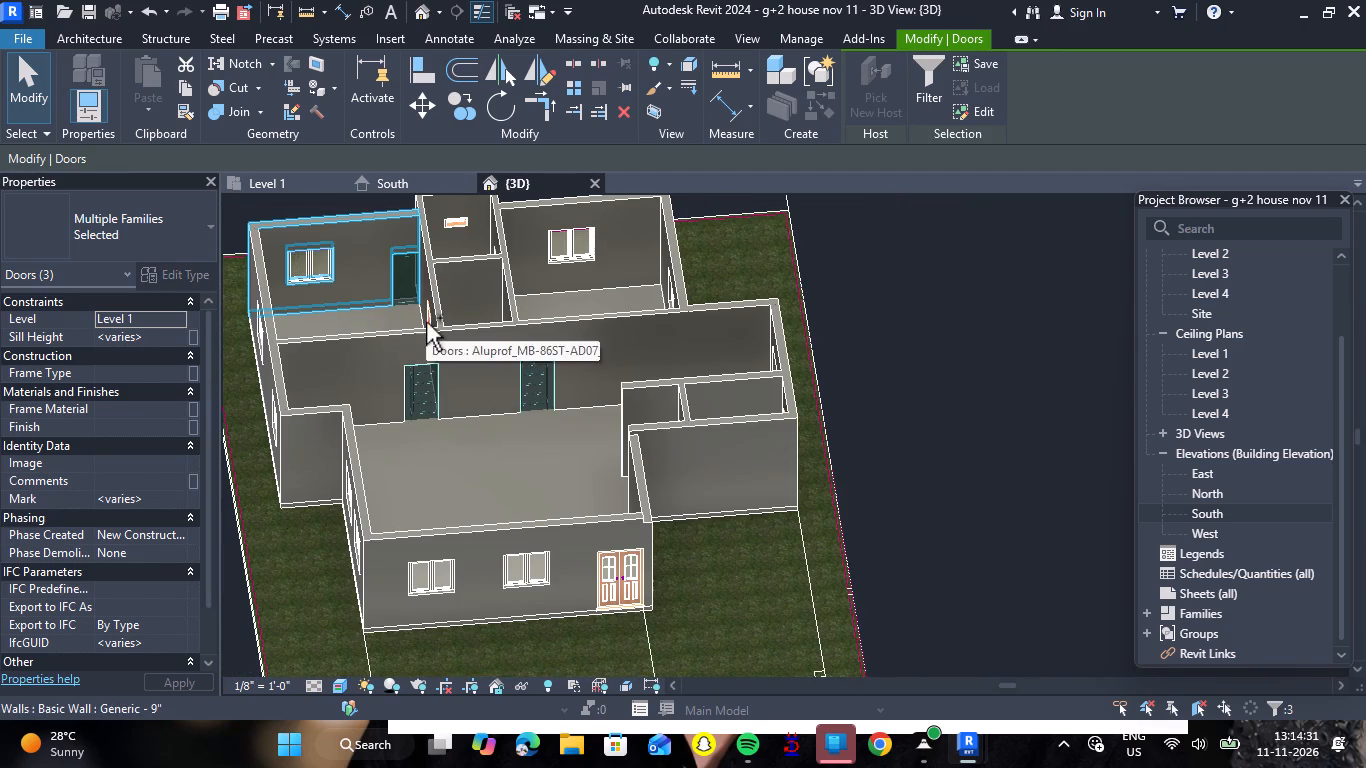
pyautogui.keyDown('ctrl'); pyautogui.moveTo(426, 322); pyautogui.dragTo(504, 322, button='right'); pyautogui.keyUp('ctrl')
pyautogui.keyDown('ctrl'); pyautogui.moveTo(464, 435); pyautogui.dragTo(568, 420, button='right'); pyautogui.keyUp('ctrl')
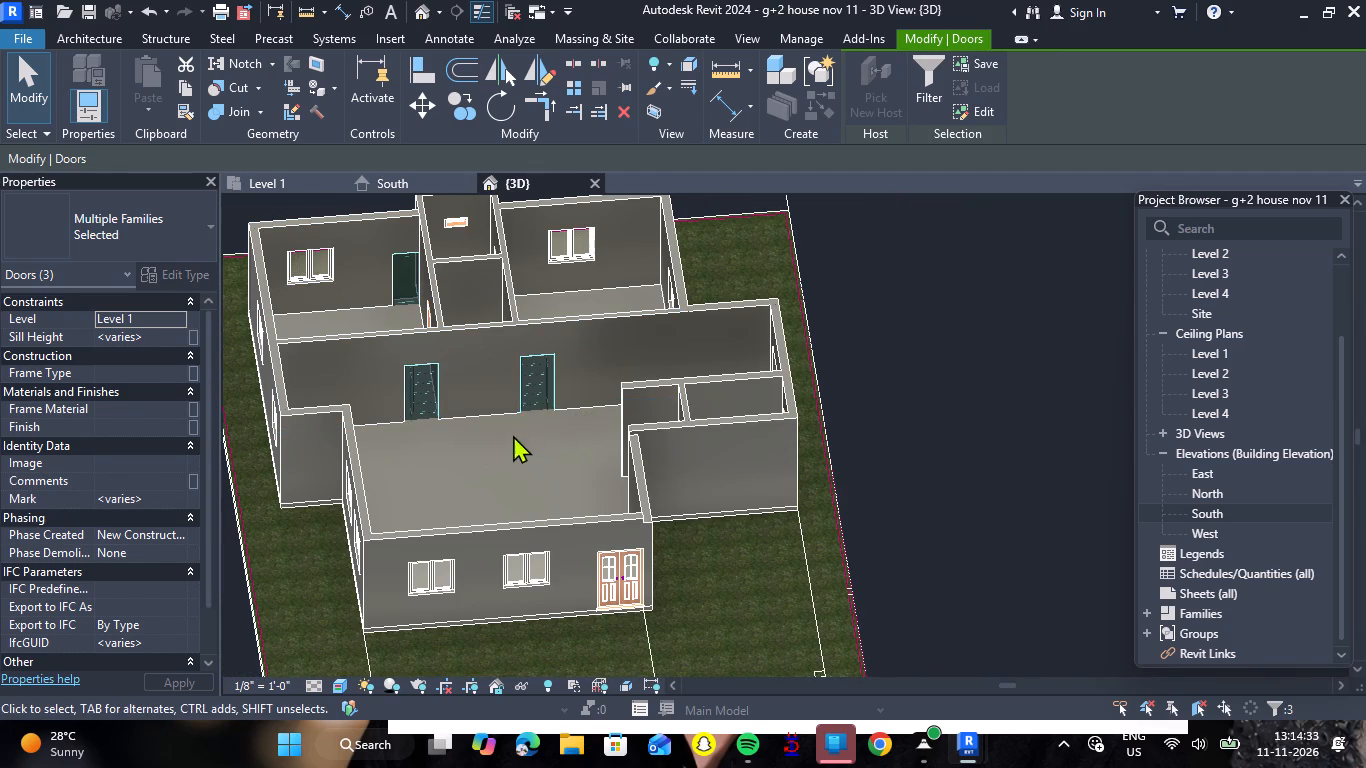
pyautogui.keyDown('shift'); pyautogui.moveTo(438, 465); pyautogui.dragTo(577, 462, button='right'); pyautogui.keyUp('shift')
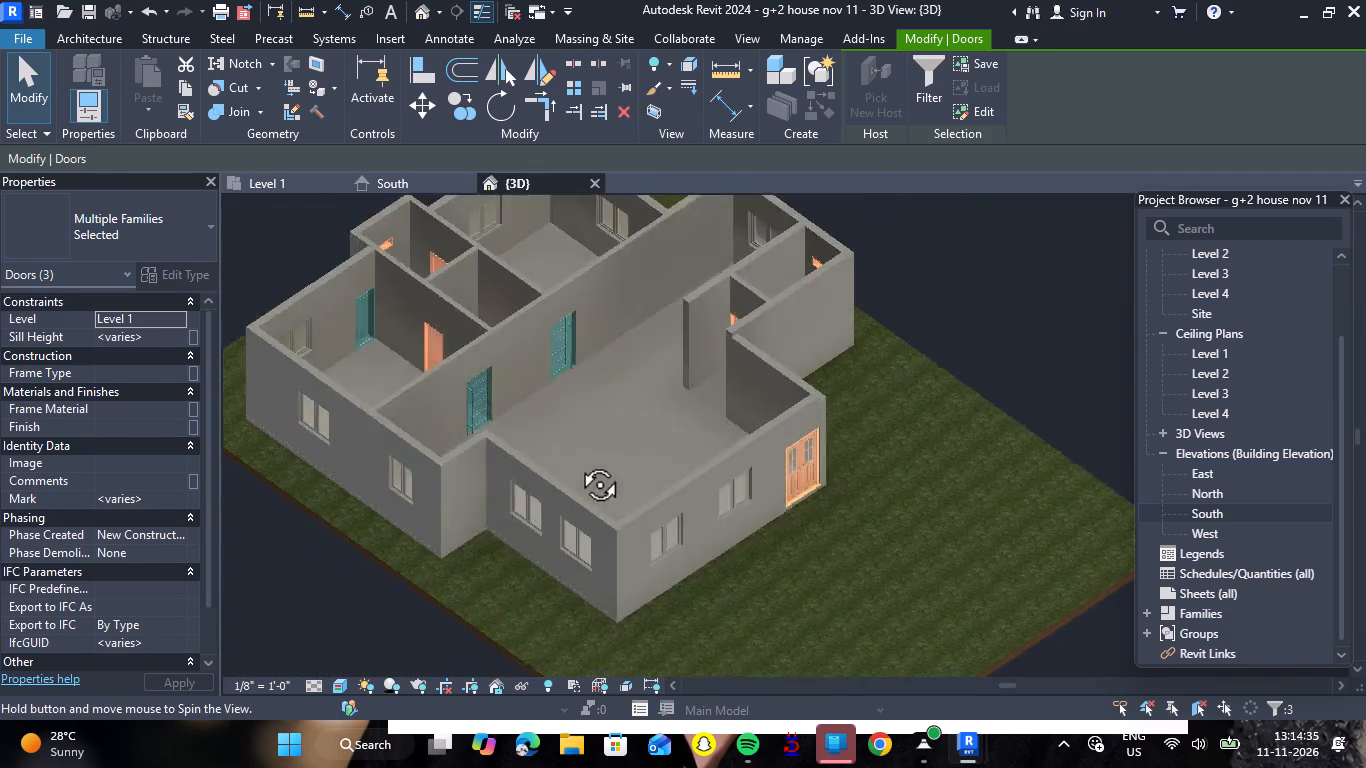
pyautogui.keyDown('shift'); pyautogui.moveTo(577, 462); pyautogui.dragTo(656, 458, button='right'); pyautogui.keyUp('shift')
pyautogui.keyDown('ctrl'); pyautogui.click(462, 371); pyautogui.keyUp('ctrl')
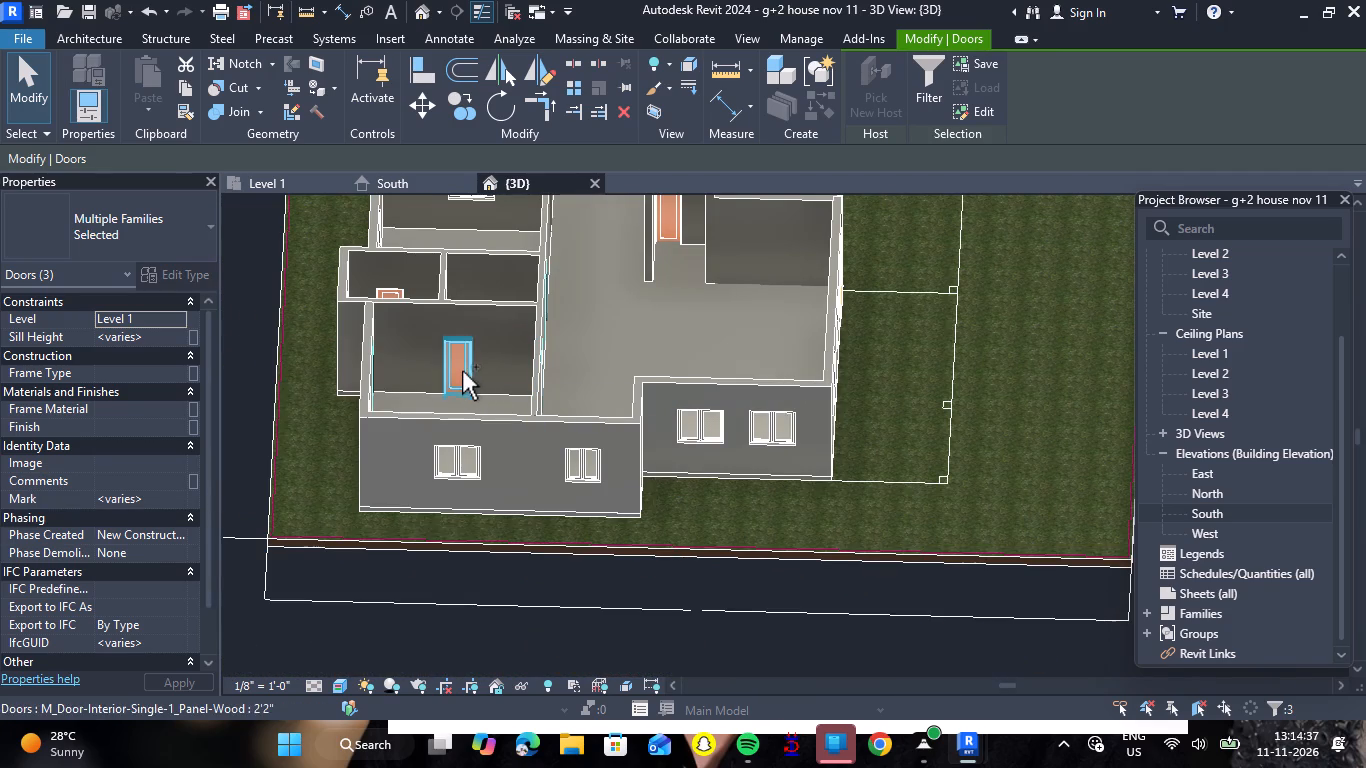
# Select the six interior single doors, including the two 3' panel doors and the bath door, and set their sill height to 6".
pyautogui.click(398, 296)
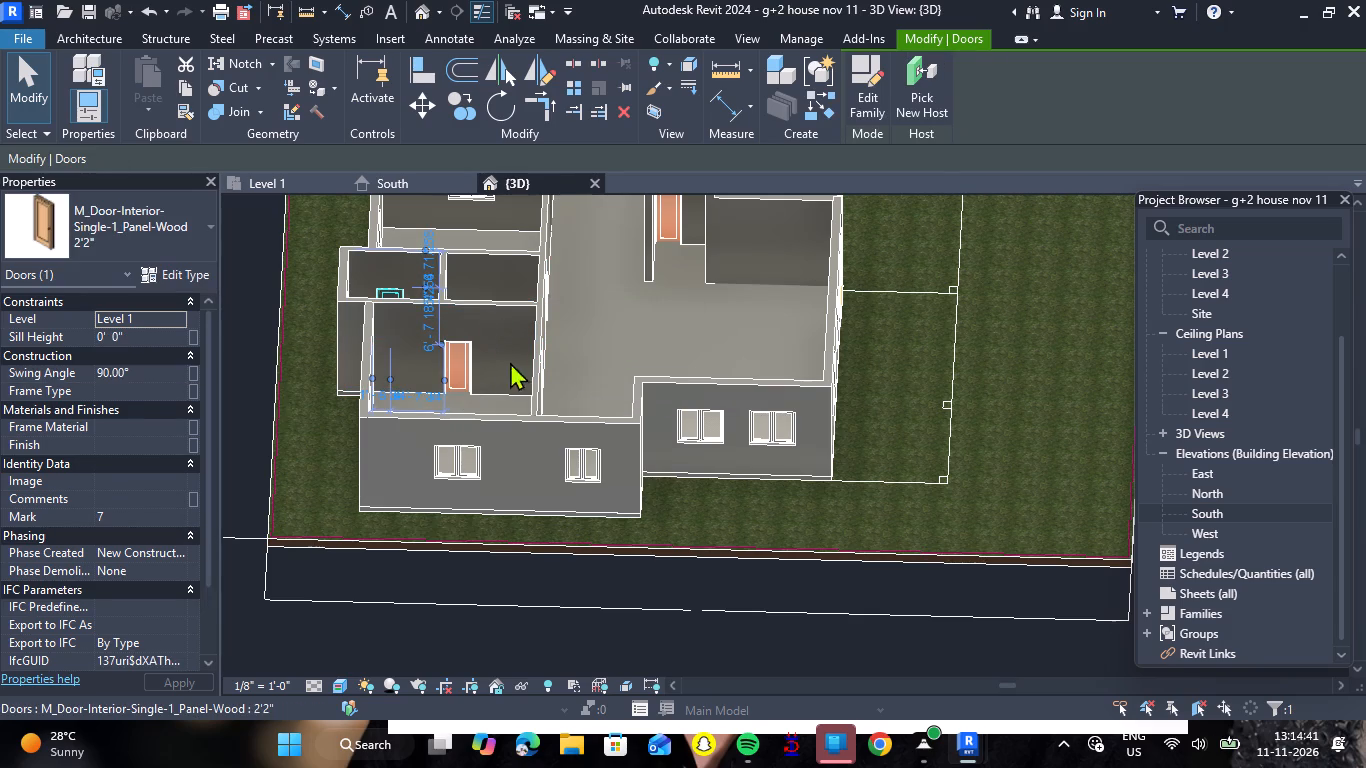
pyautogui.keyDown('shift'); pyautogui.moveTo(601, 347); pyautogui.dragTo(505, 391, button='right'); pyautogui.keyUp('shift')
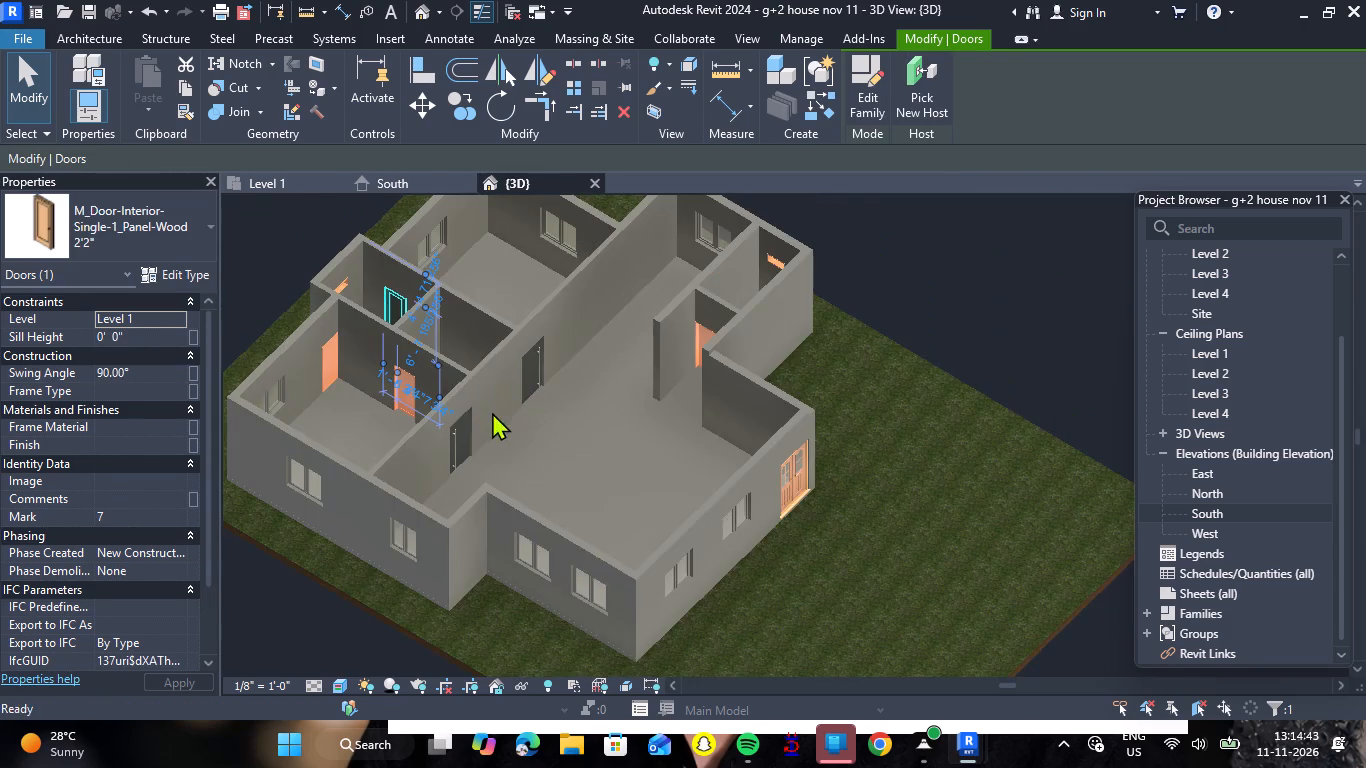
pyautogui.keyDown('ctrl'); pyautogui.click(463, 449); pyautogui.keyUp('ctrl')
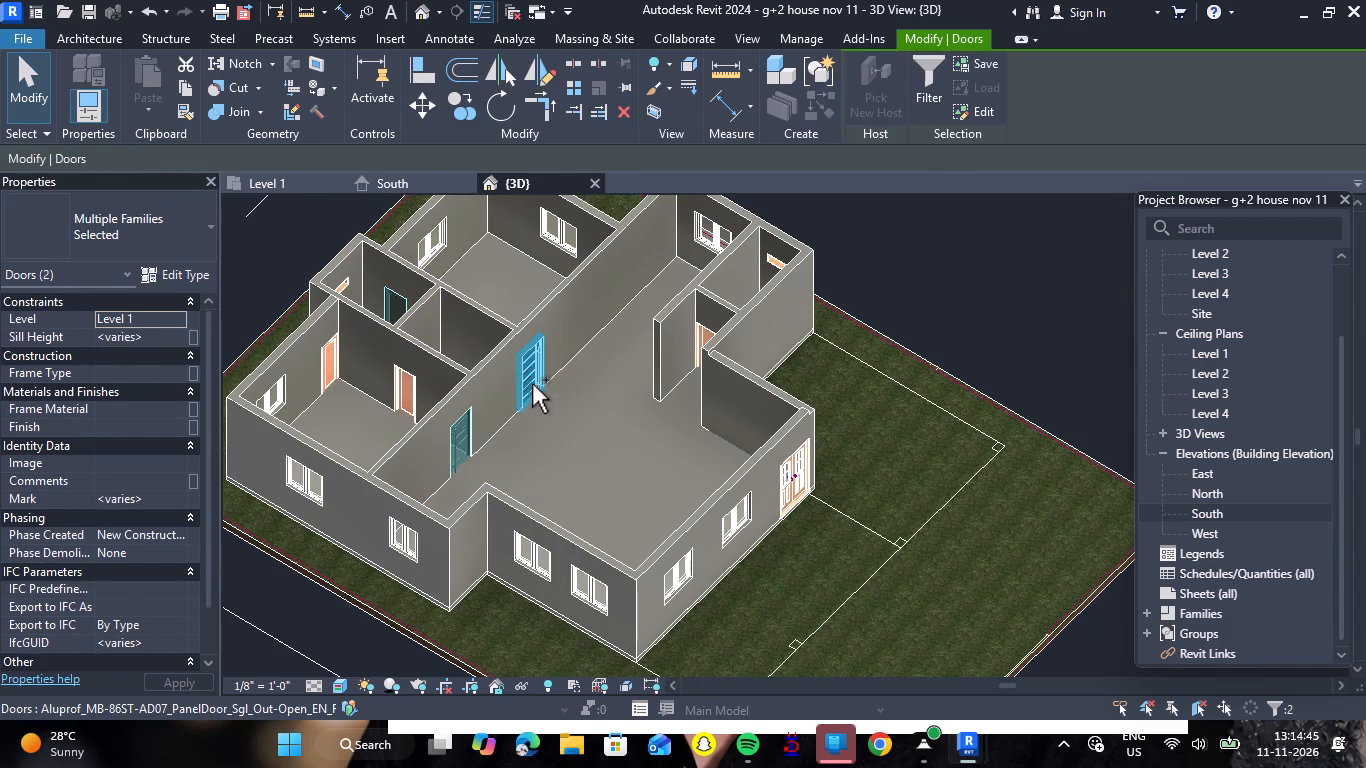
pyautogui.keyDown('ctrl'); pyautogui.click(532, 384); pyautogui.keyUp('ctrl')
pyautogui.keyDown('ctrl'); pyautogui.click(701, 340); pyautogui.keyUp('ctrl')
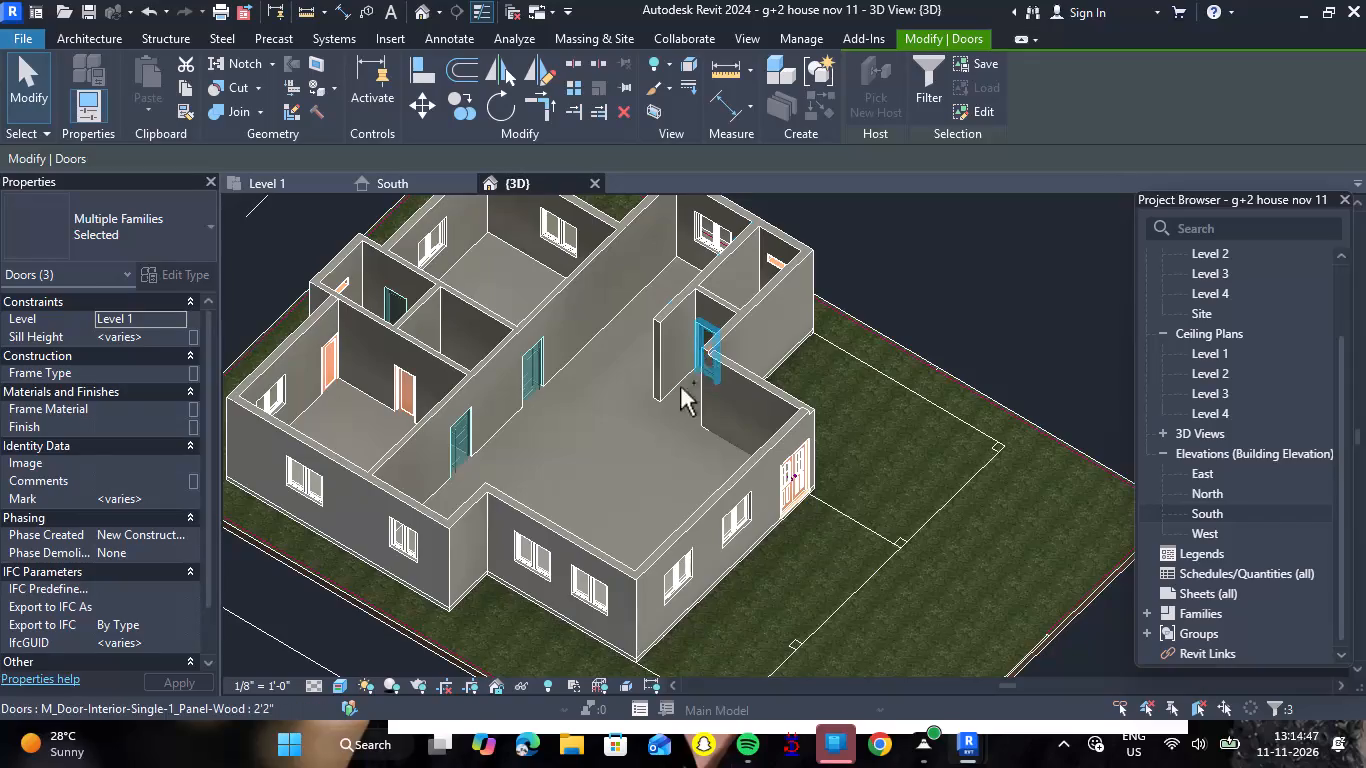
pyautogui.keyDown('ctrl'); pyautogui.click(327, 381); pyautogui.keyUp('ctrl')
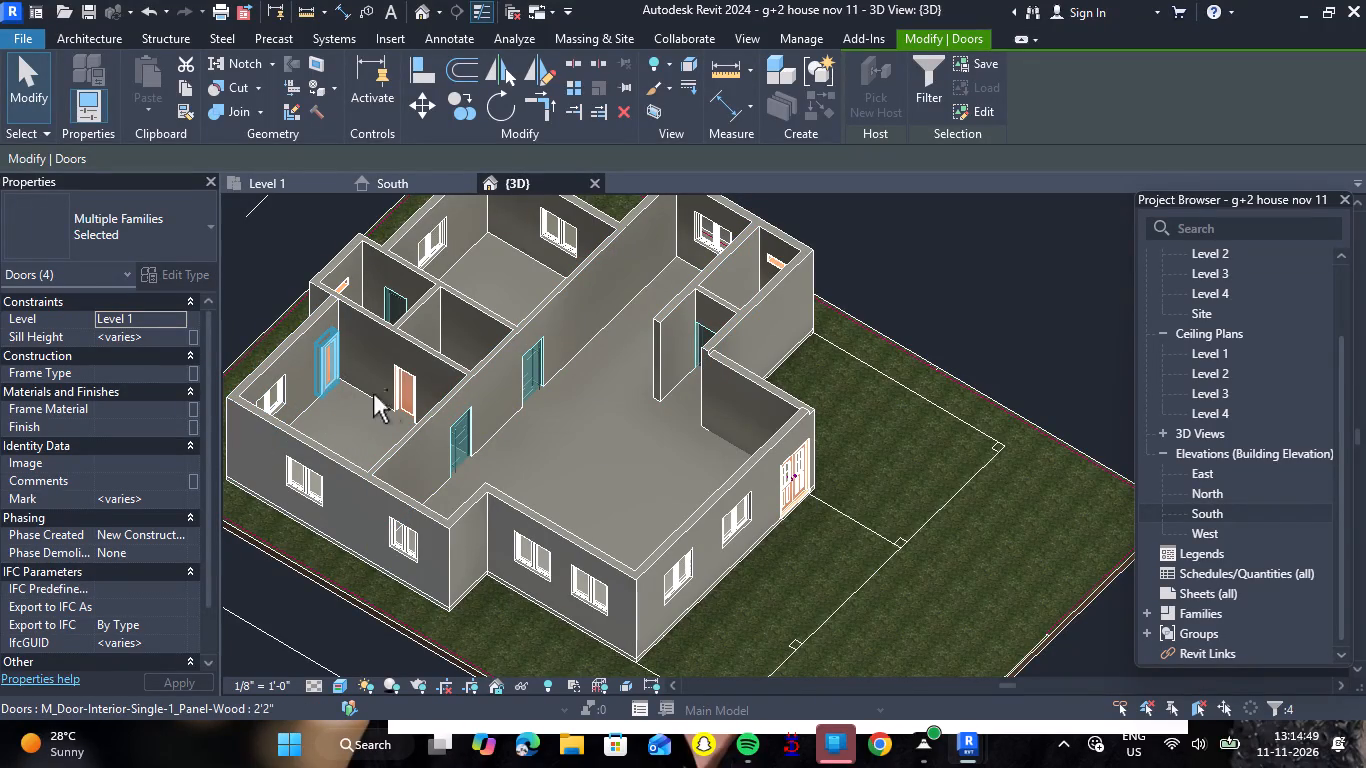
pyautogui.keyDown('ctrl'); pyautogui.click(401, 396); pyautogui.keyUp('ctrl')
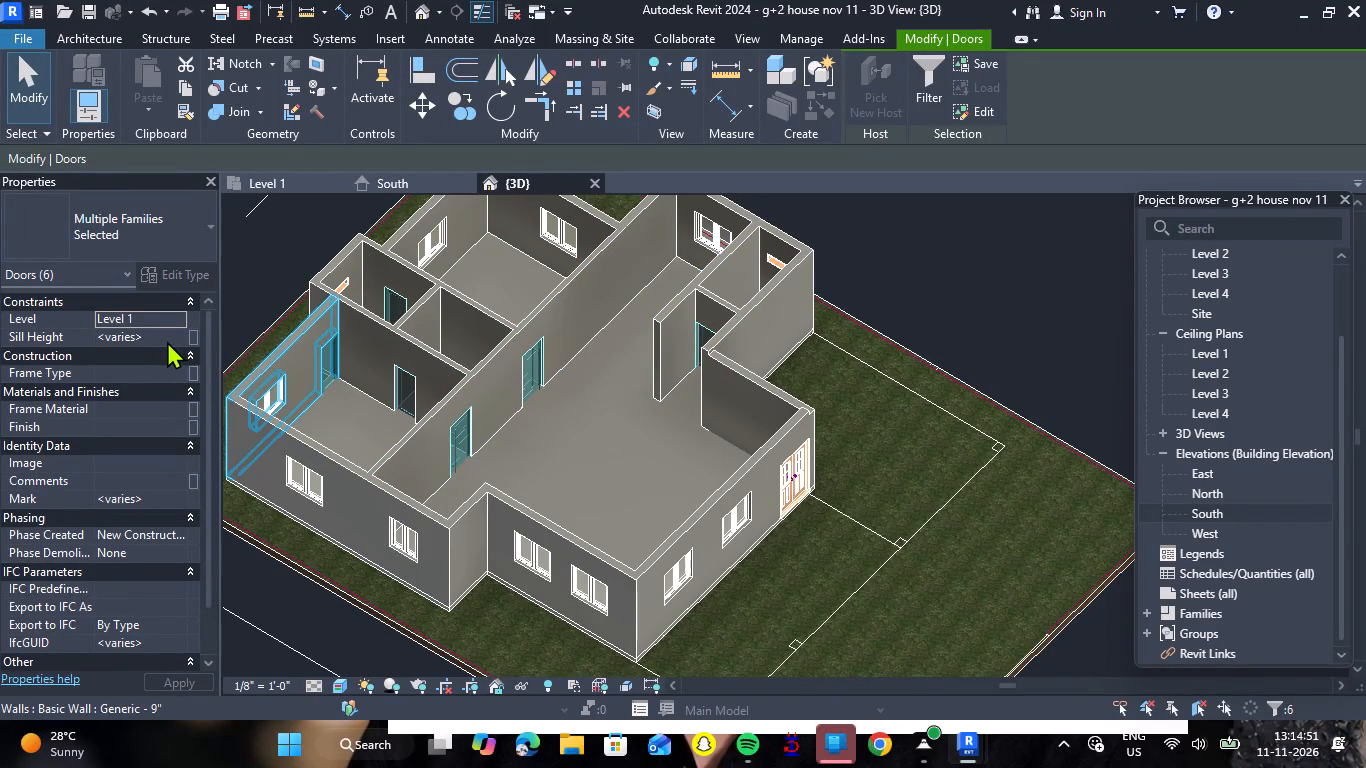
pyautogui.click(167, 341)
pyautogui.write('6"')
pyautogui.press('Return')
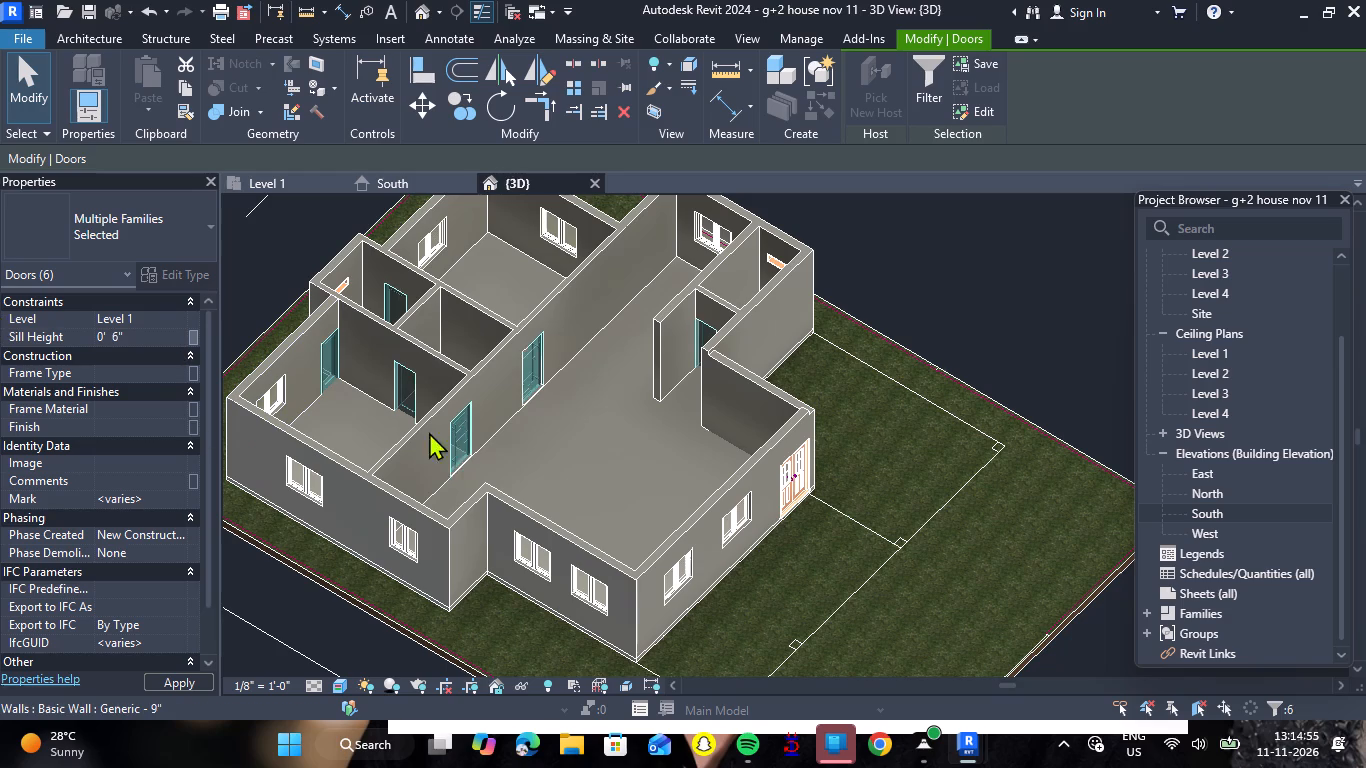
pyautogui.click(578, 465)
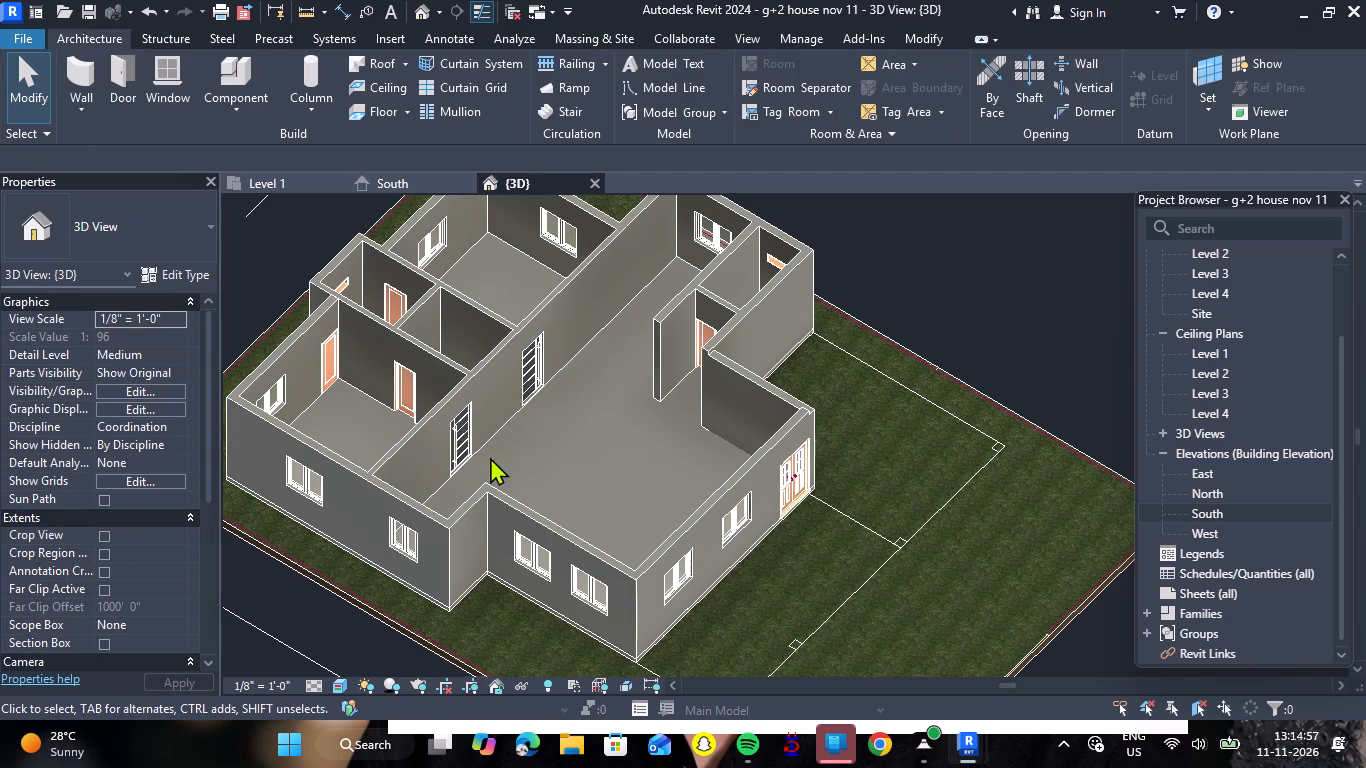
# Set the base offset of the 9" exterior side wall next to the double entrance door to 6".
pyautogui.click(451, 437)
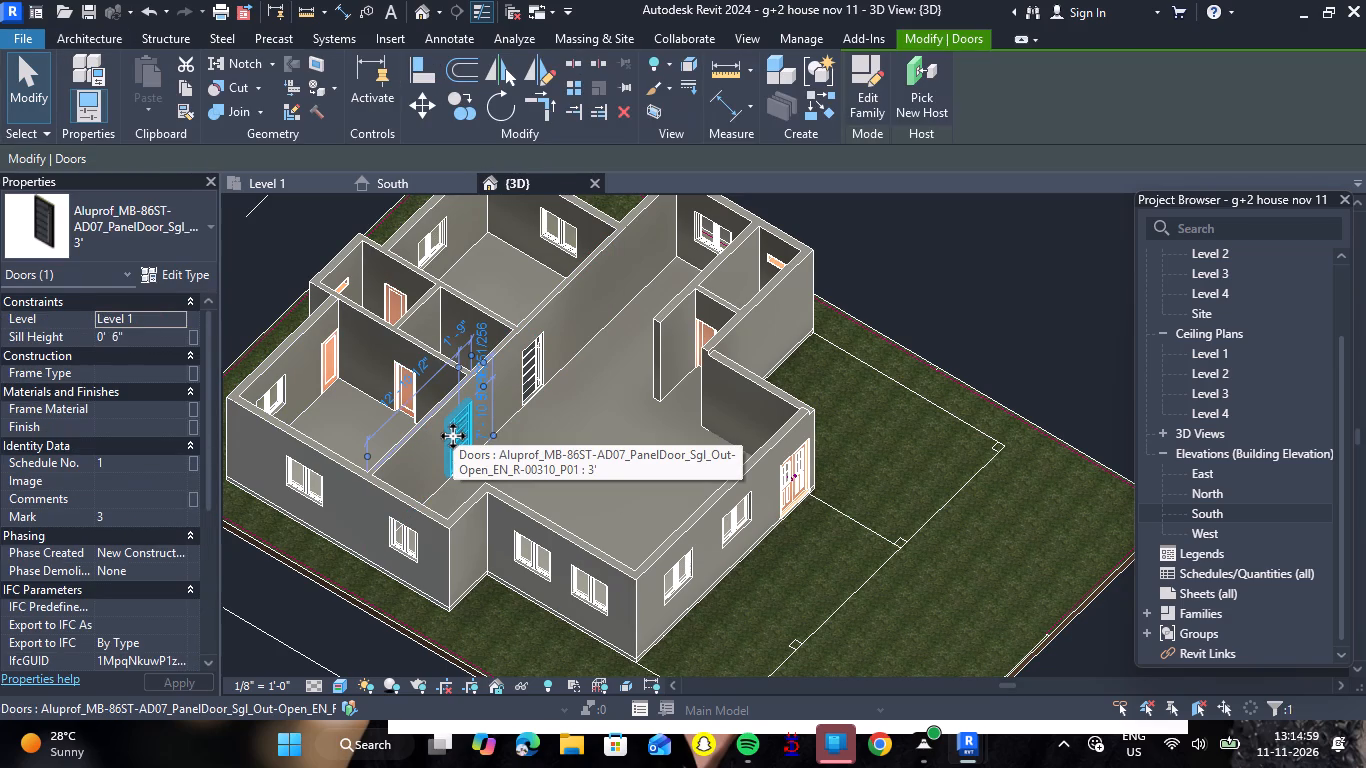
pyautogui.keyDown('shift'); pyautogui.moveTo(580, 434); pyautogui.dragTo(558, 426, button='right'); pyautogui.keyUp('shift')
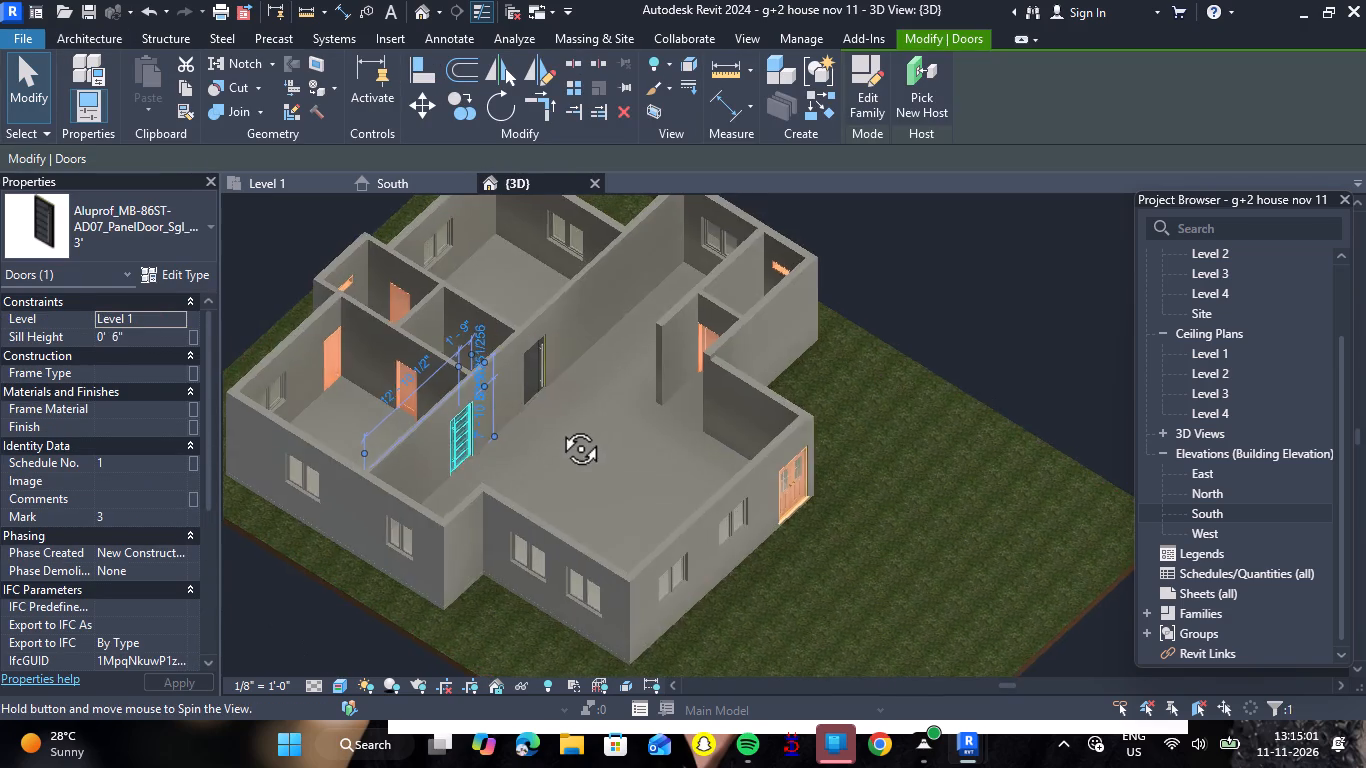
pyautogui.keyDown('shift'); pyautogui.moveTo(558, 426); pyautogui.dragTo(427, 370, button='right'); pyautogui.keyUp('shift')
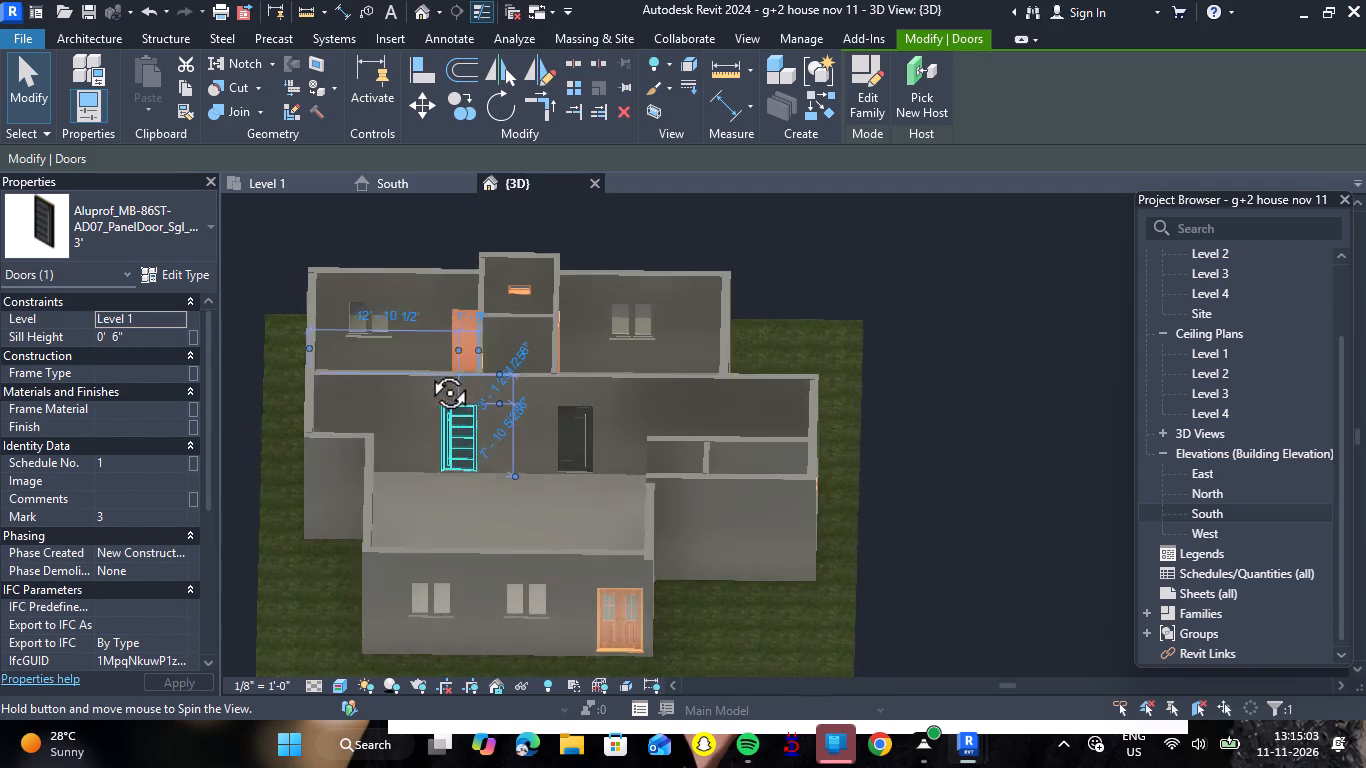
pyautogui.keyDown('shift'); pyautogui.moveTo(427, 370); pyautogui.dragTo(487, 375, button='right'); pyautogui.keyUp('shift')
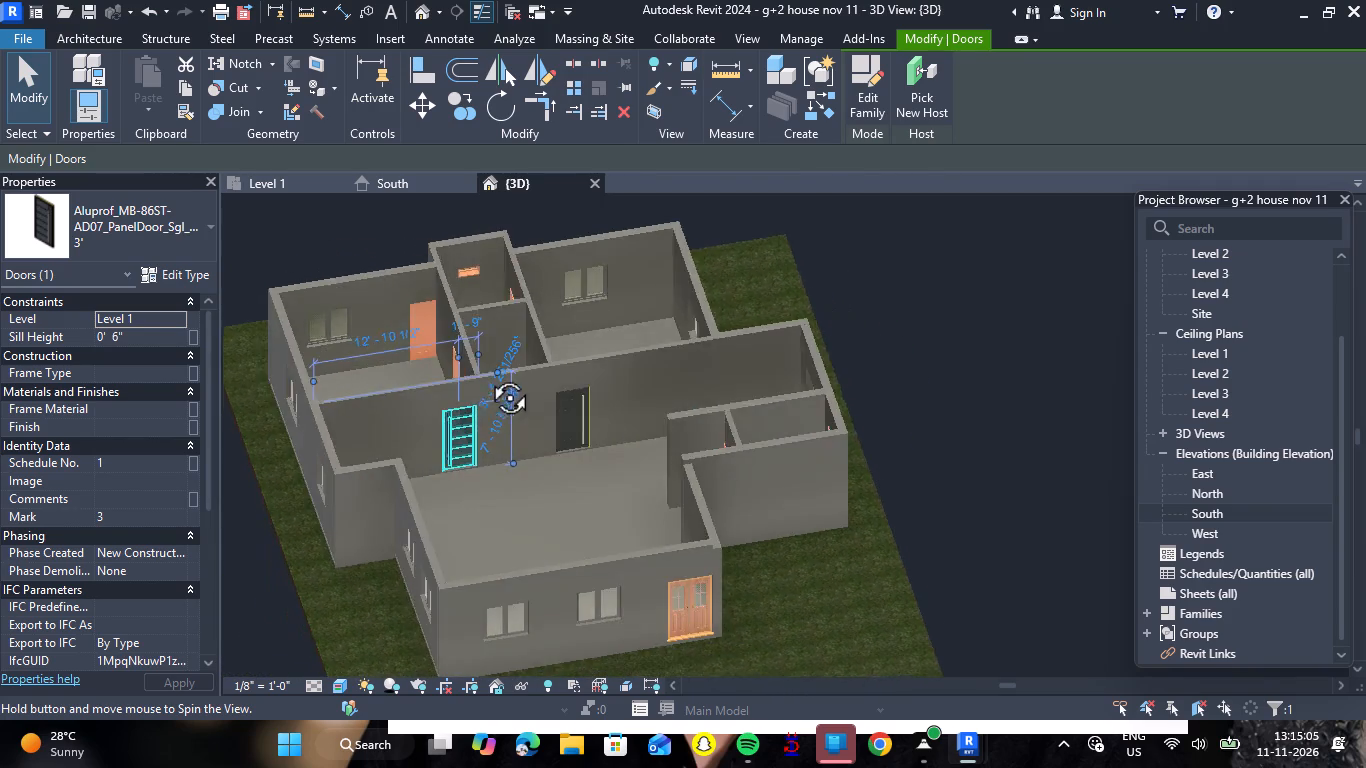
pyautogui.keyDown('shift'); pyautogui.moveTo(487, 375); pyautogui.dragTo(304, 231, button='right'); pyautogui.keyUp('shift')
pyautogui.scroll(4, 380, 569)
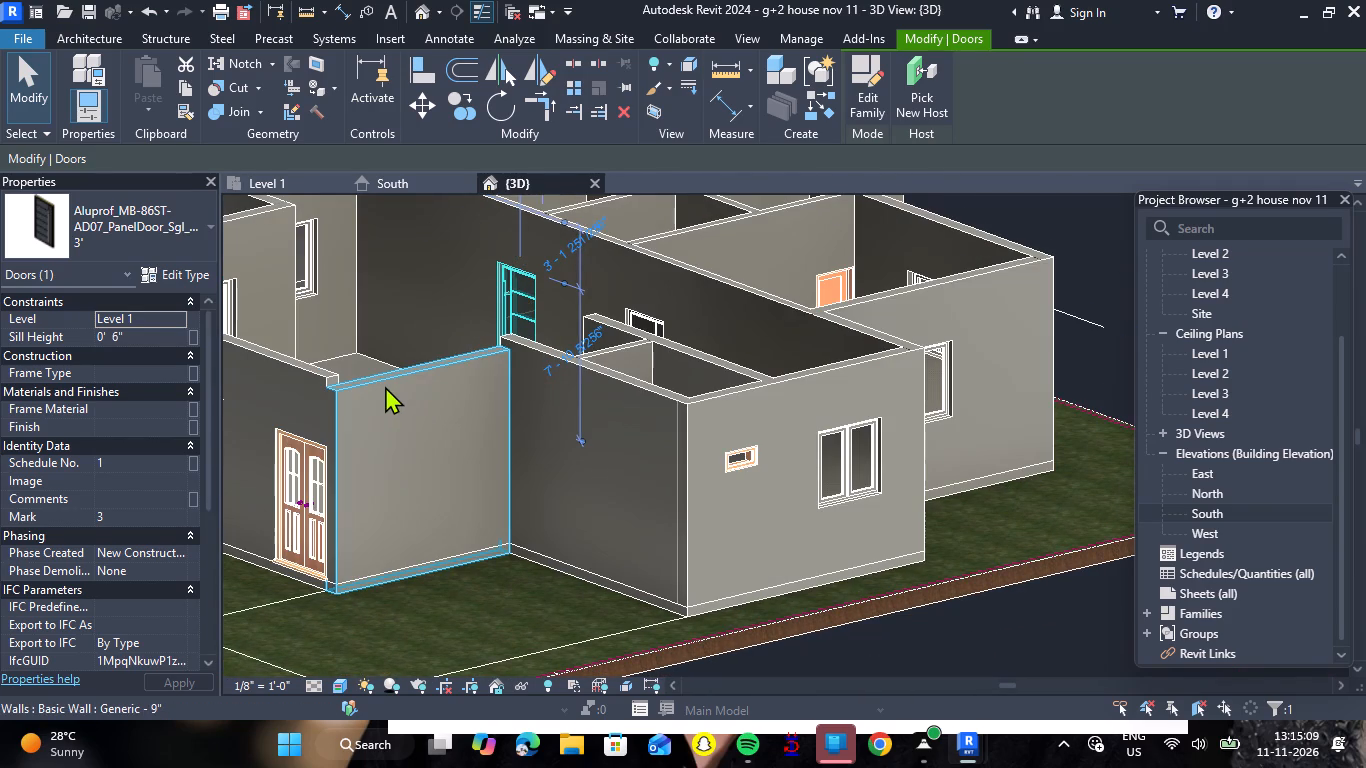
pyautogui.click(385, 386)
pyautogui.click(136, 353)
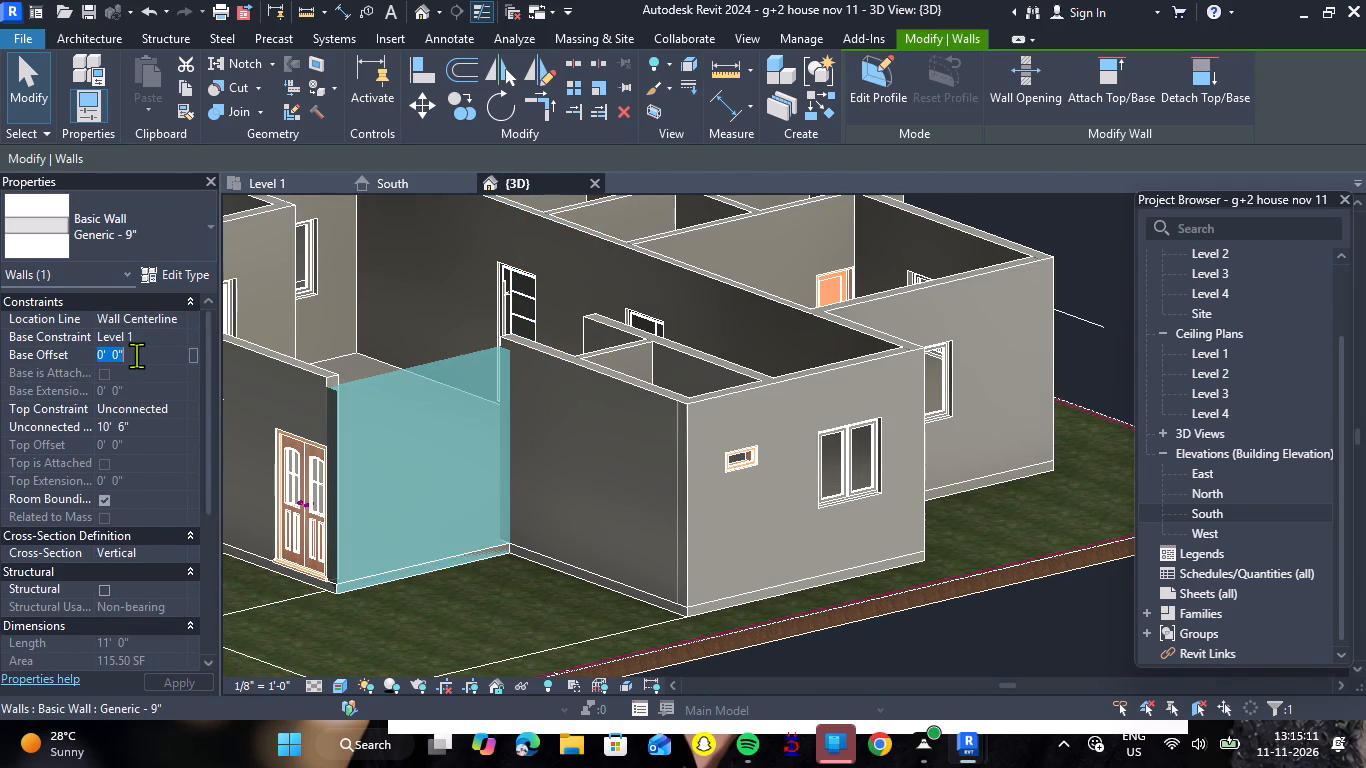
pyautogui.write('6"')
pyautogui.press('Return')
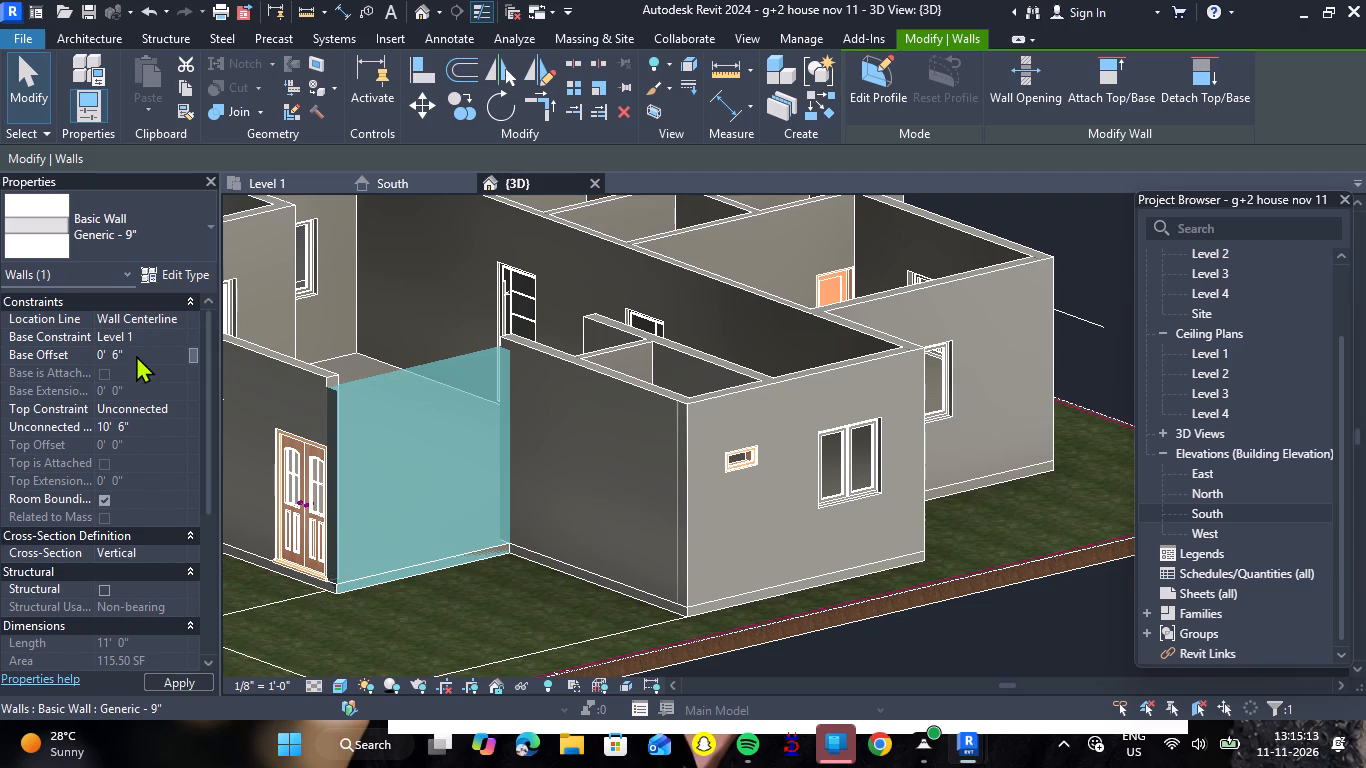
pyautogui.click(468, 629)
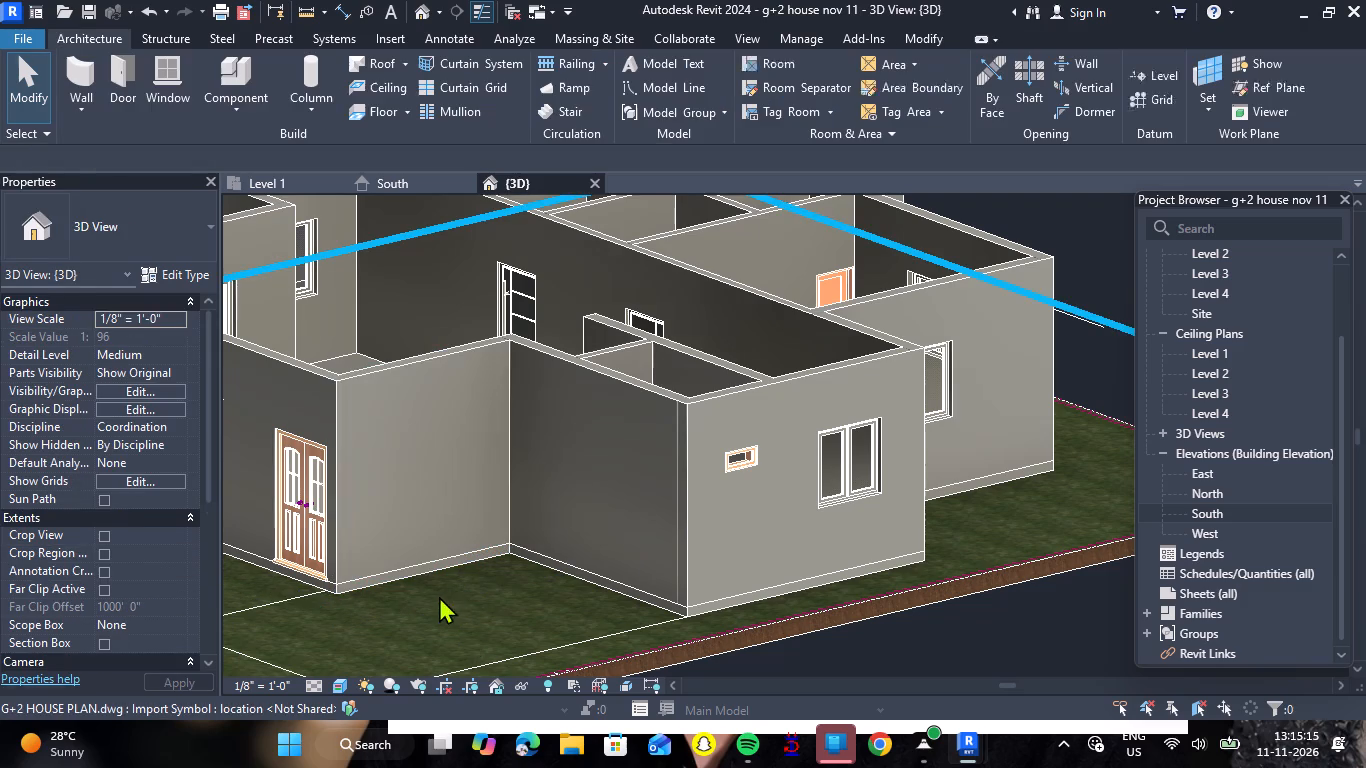
# Inspect the doors, windows and wall bases in 3D, from the double entrance door around to the rear bath and kitchen walls.
pyautogui.scroll(-1, 447, 602)
pyautogui.keyDown('shift'); pyautogui.moveTo(403, 607); pyautogui.dragTo(432, 607, button='right'); pyautogui.keyUp('shift')
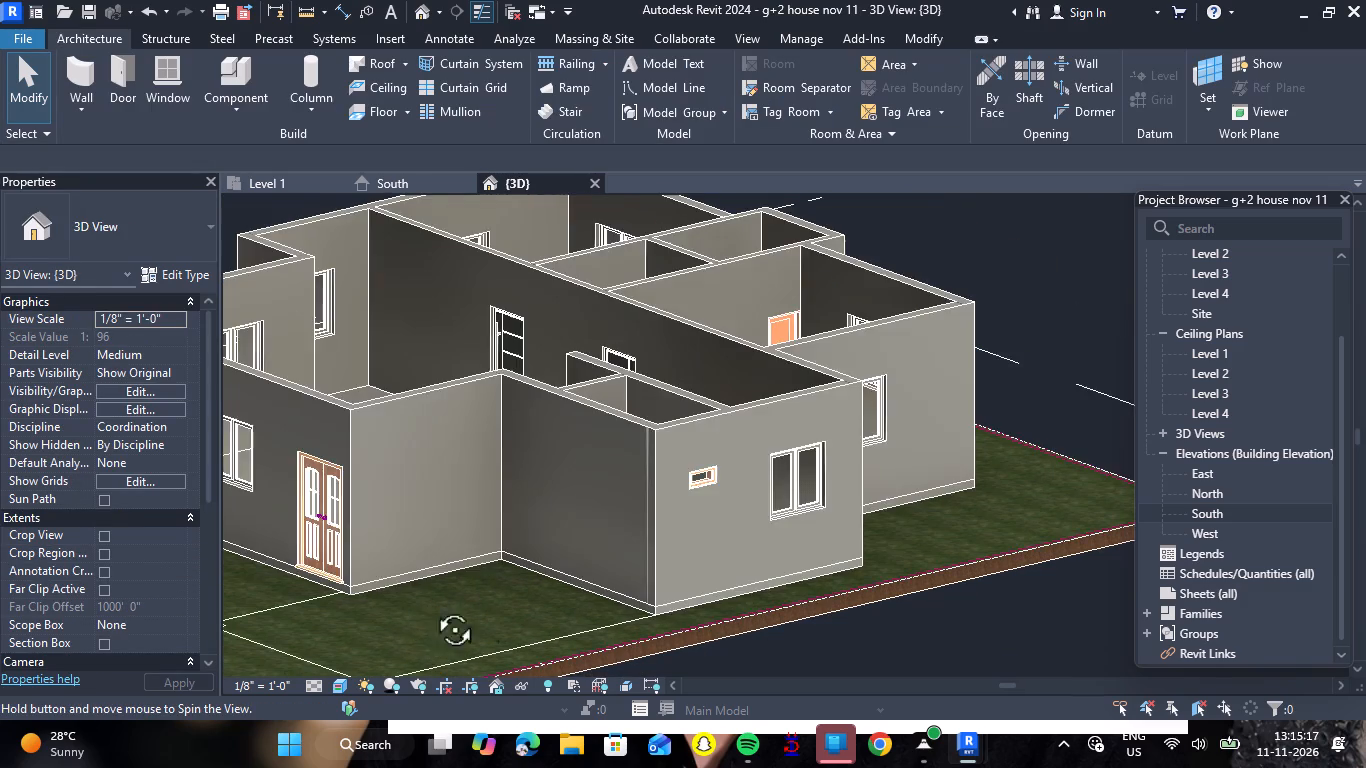
pyautogui.keyDown('shift'); pyautogui.moveTo(432, 607); pyautogui.dragTo(546, 651, button='right'); pyautogui.keyUp('shift')
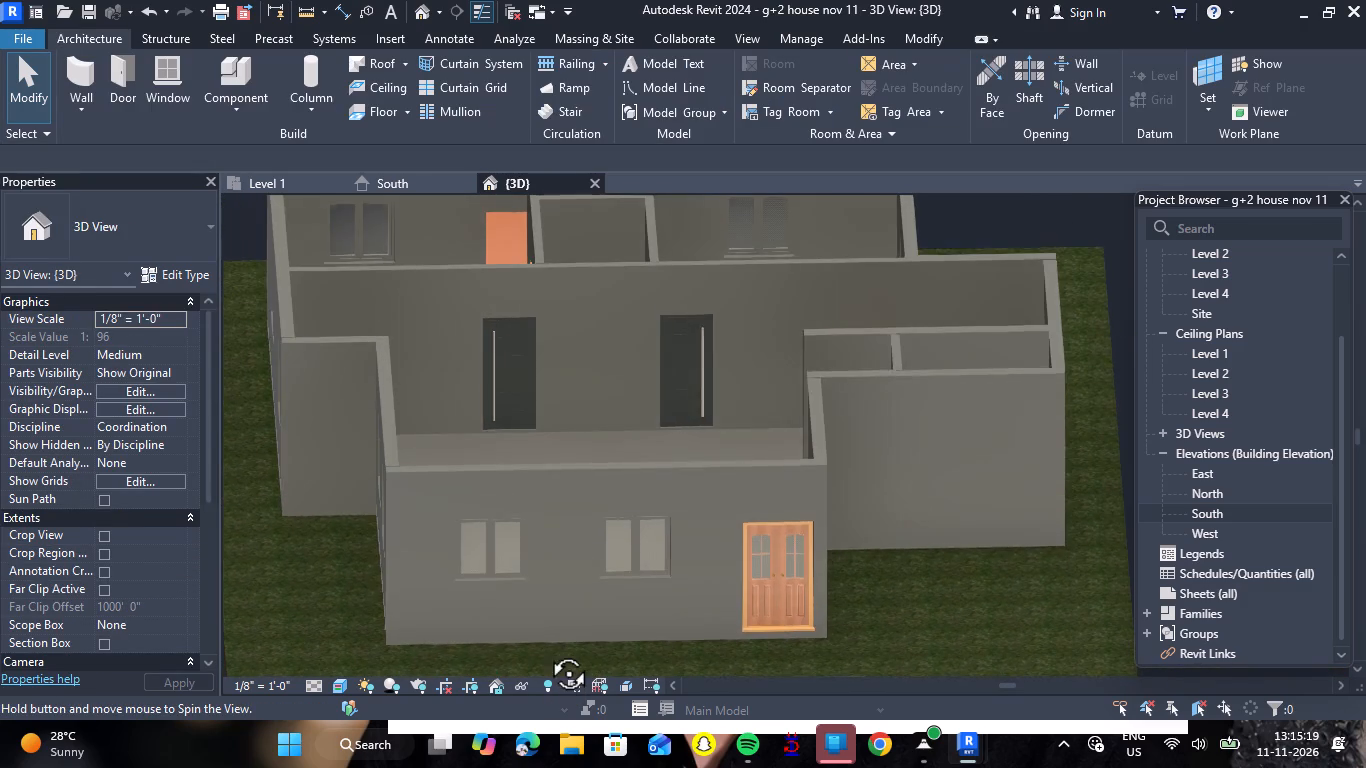
pyautogui.keyDown('shift'); pyautogui.moveTo(546, 651); pyautogui.dragTo(548, 637, button='right'); pyautogui.keyUp('shift')
pyautogui.scroll(4, 474, 392)
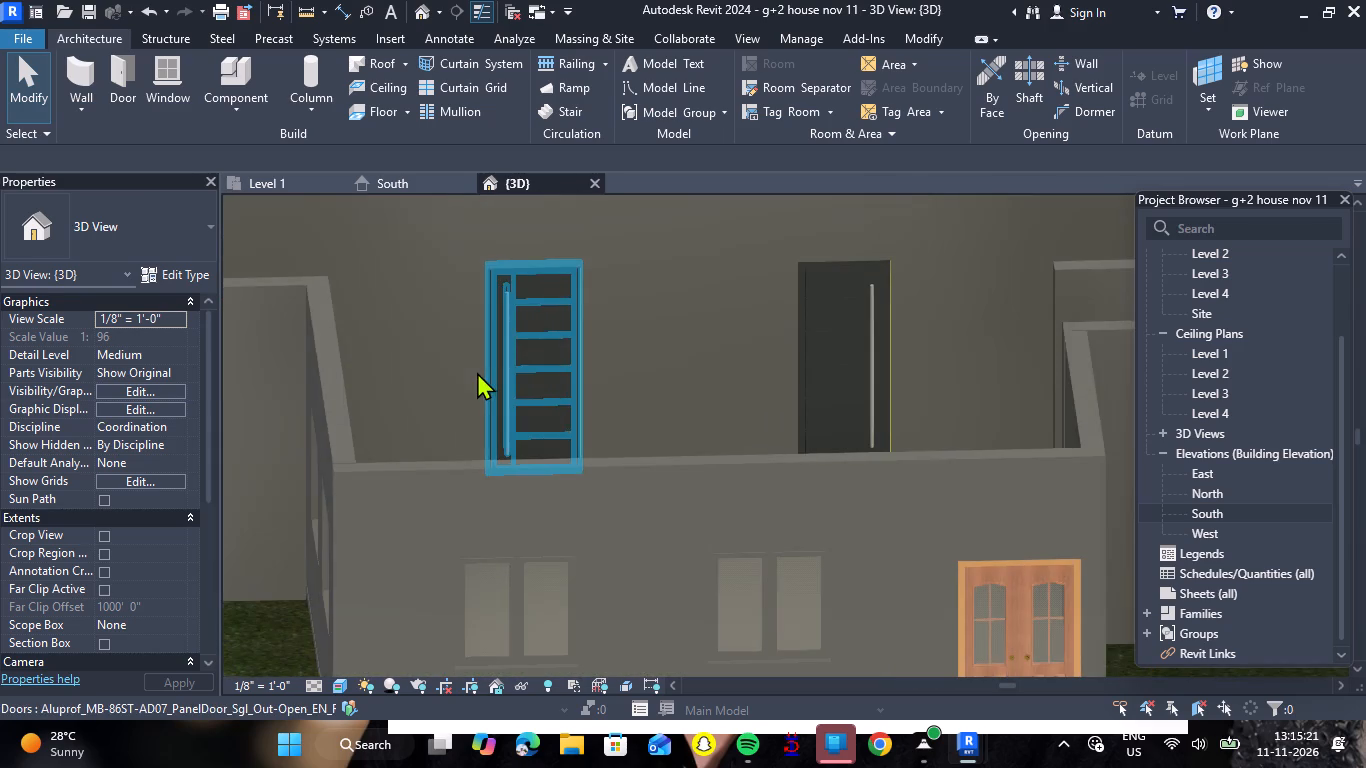
pyautogui.scroll(-4, 540, 383)
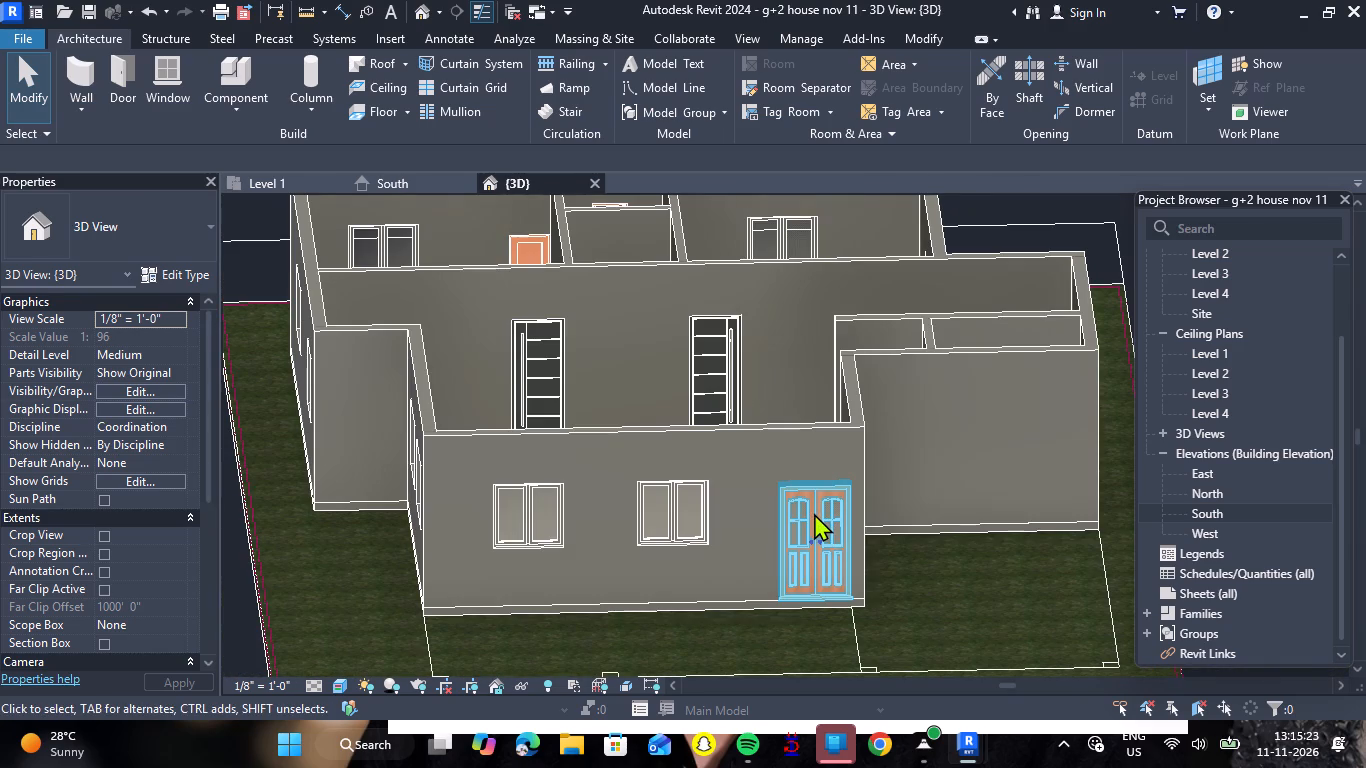
pyautogui.scroll(-2, 790, 513)
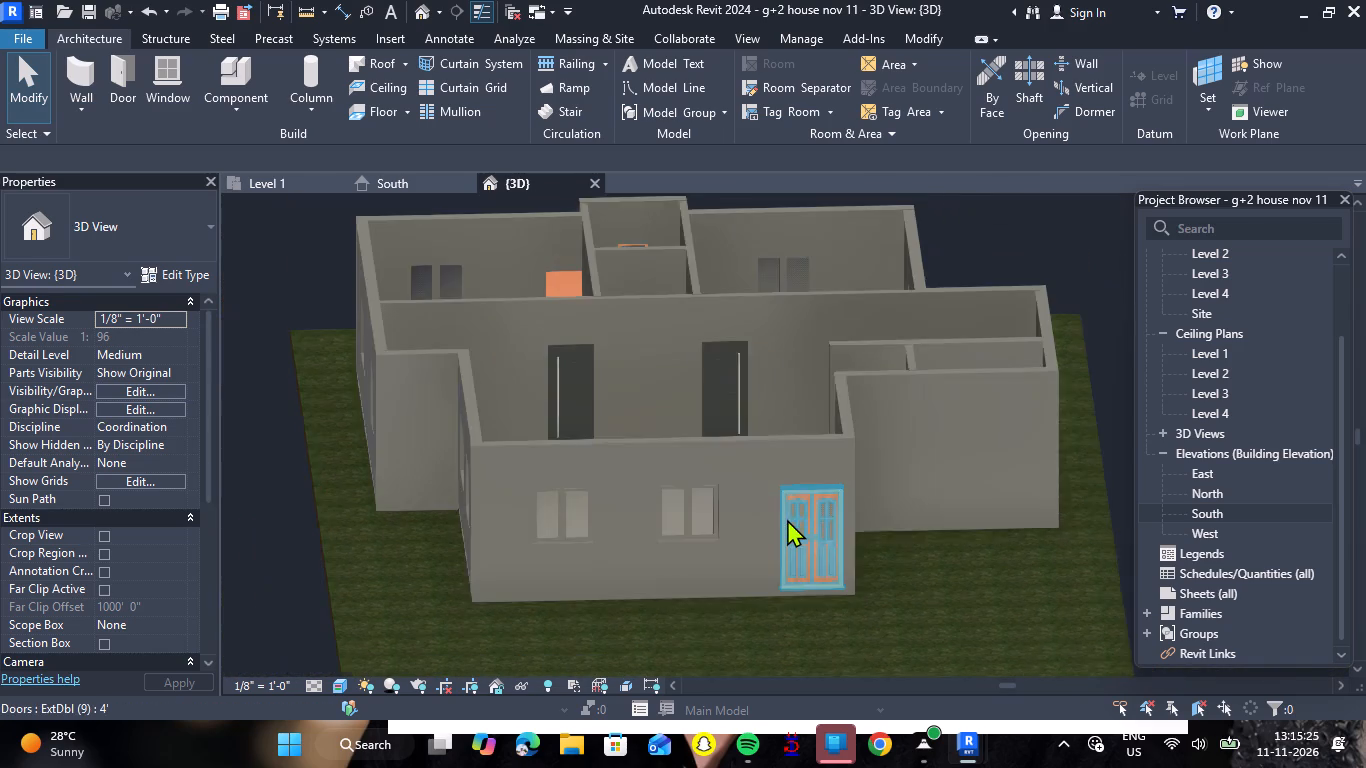
pyautogui.keyDown('shift'); pyautogui.moveTo(686, 463); pyautogui.dragTo(841, 594, button='right'); pyautogui.keyUp('shift')
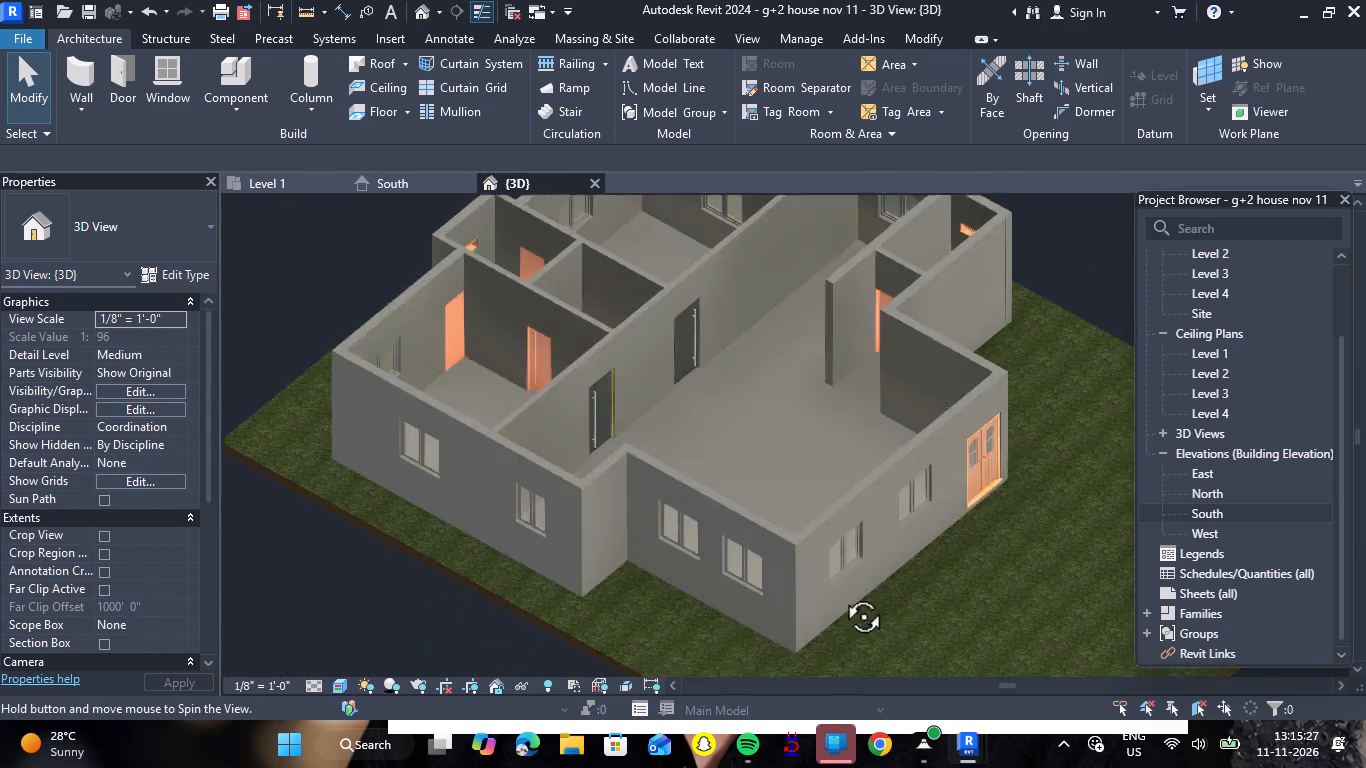
pyautogui.keyDown('shift'); pyautogui.moveTo(841, 594); pyautogui.dragTo(1093, 421, button='right'); pyautogui.keyUp('shift')
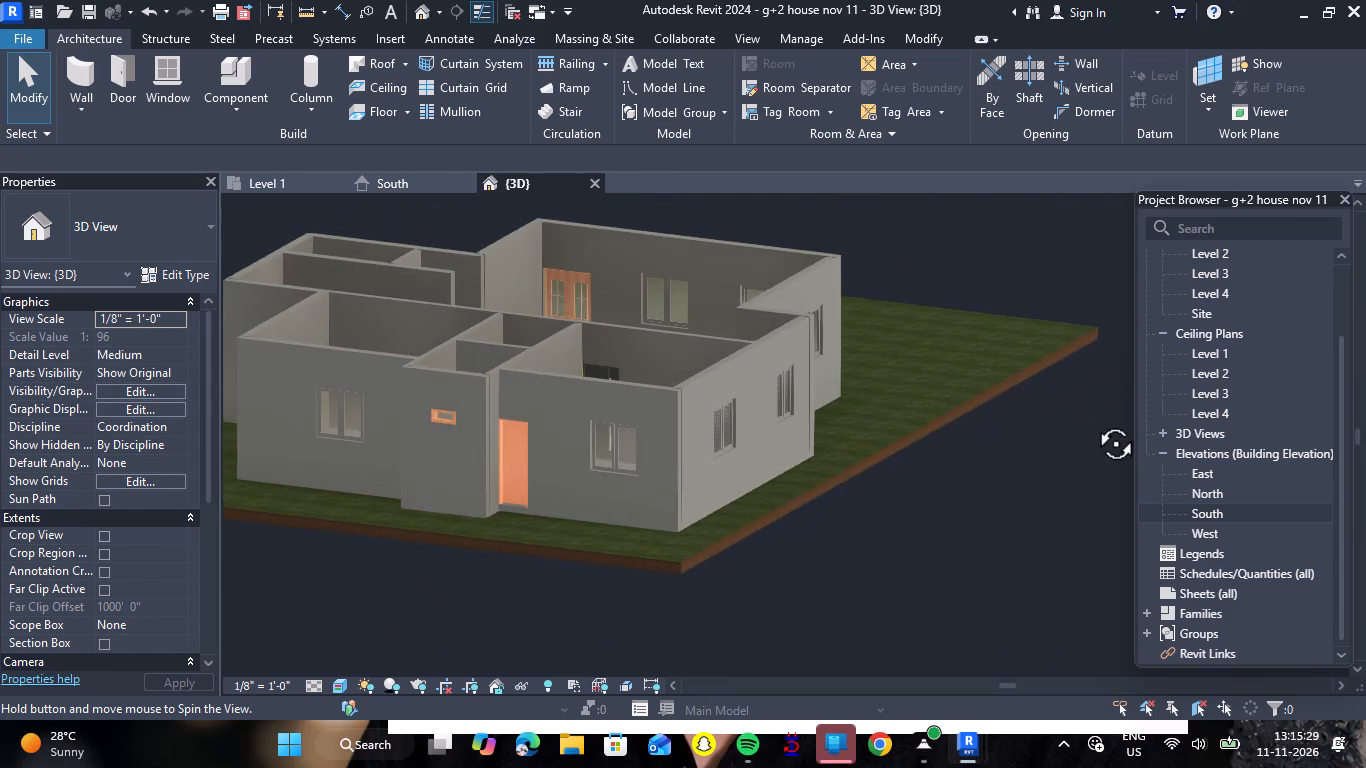
pyautogui.keyDown('shift'); pyautogui.moveTo(1093, 421); pyautogui.dragTo(1074, 427, button='right'); pyautogui.keyUp('shift')
pyautogui.keyDown('shift'); pyautogui.moveTo(508, 541); pyautogui.dragTo(599, 542, button='right'); pyautogui.keyUp('shift')
pyautogui.keyDown('shift'); pyautogui.scroll(1, 598, 542); pyautogui.keyUp('shift')
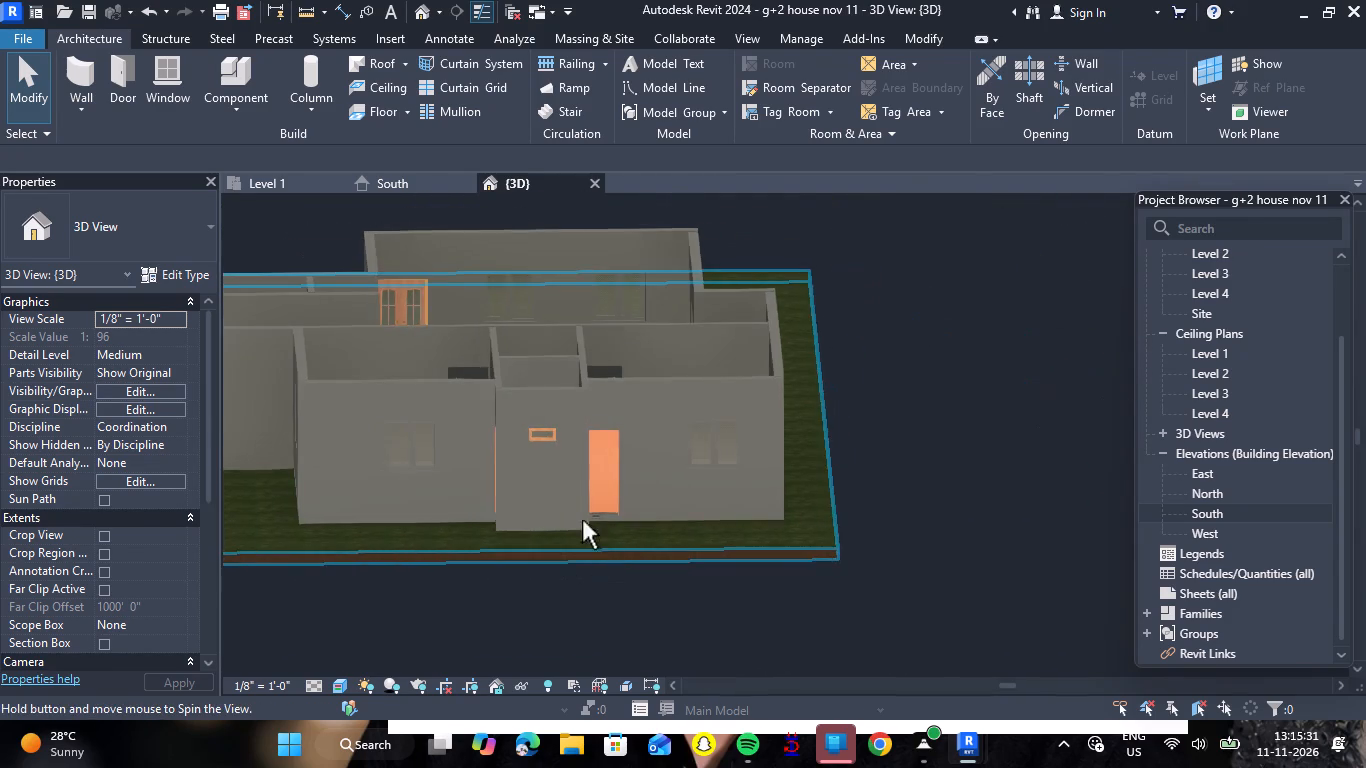
pyautogui.scroll(5, 578, 492)
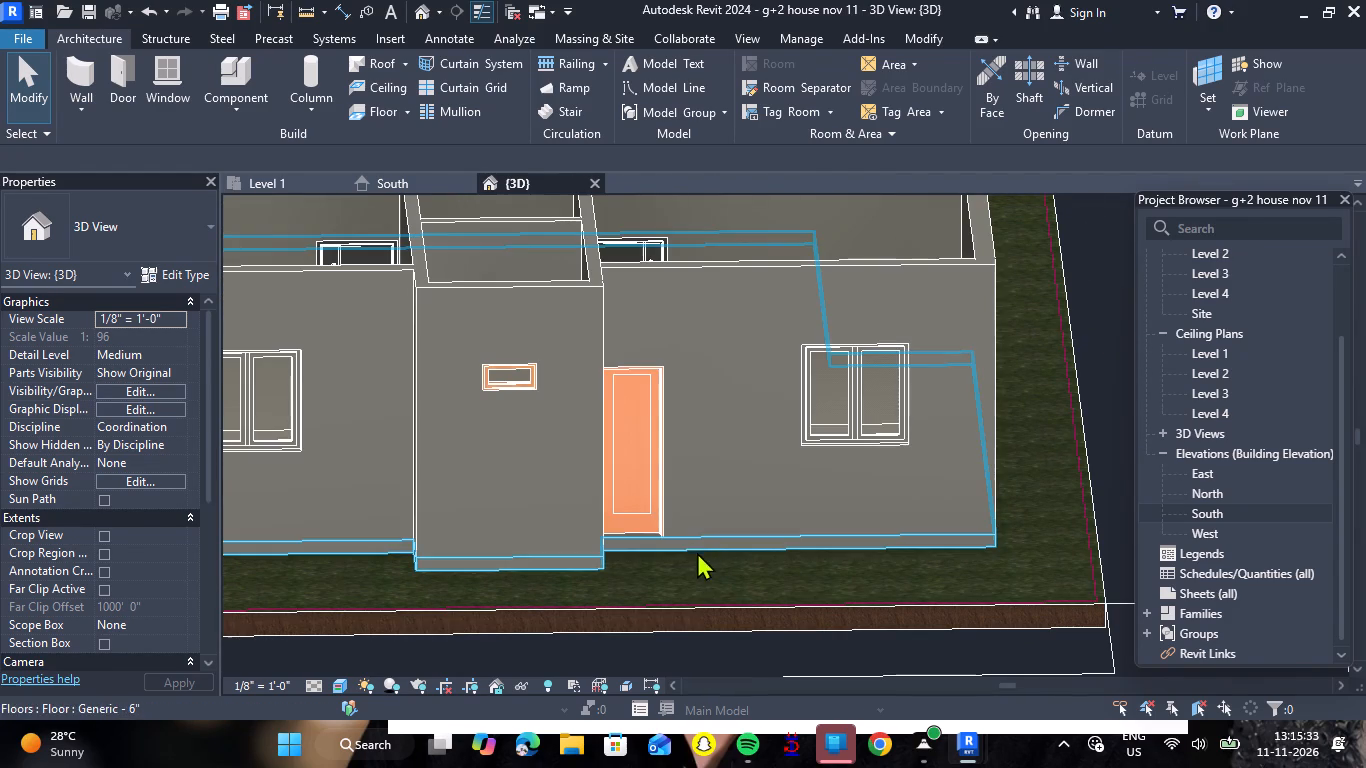
# Flip the 2'2" single-panel door in the kitchen's outer wall to swing into the kitchen beside the bath, checking it in the Level 1 plan.
pyautogui.click(643, 526)
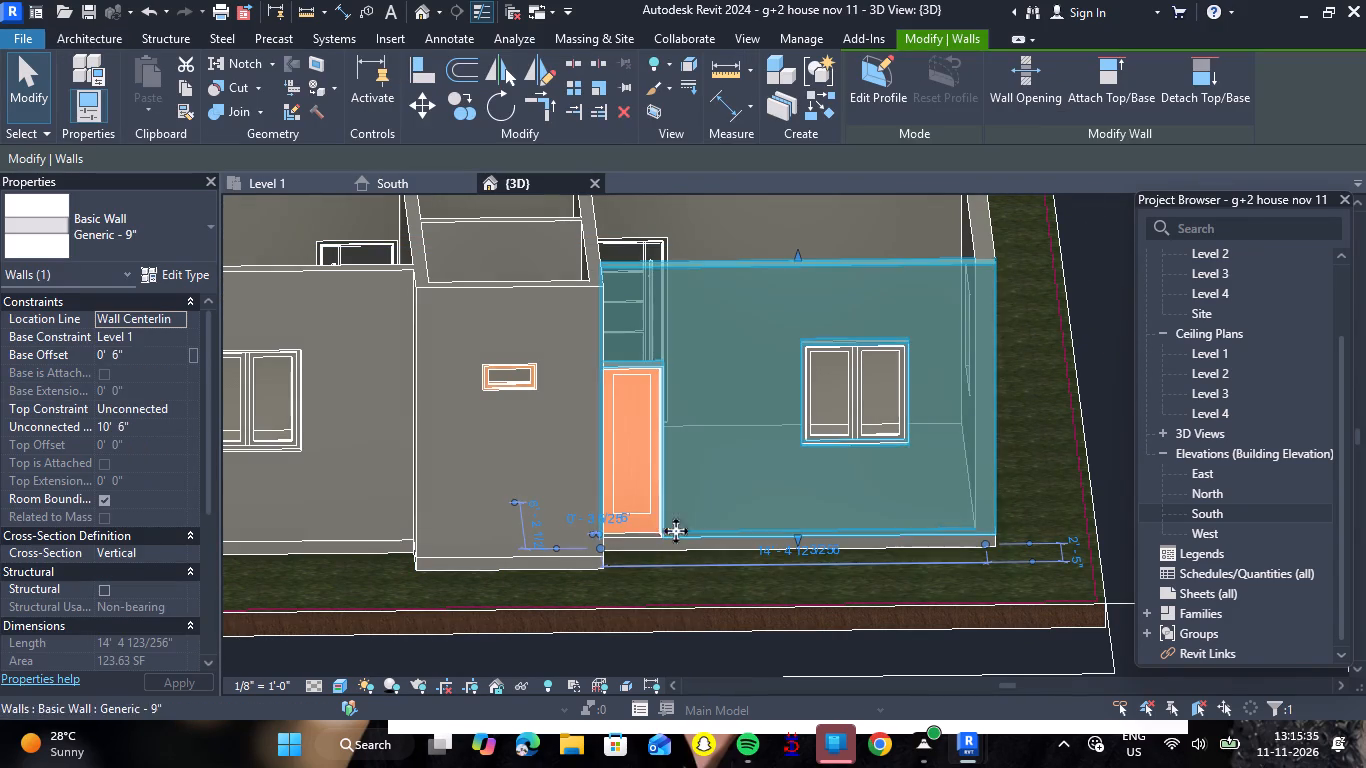
pyautogui.press('Escape')
pyautogui.click(642, 502)
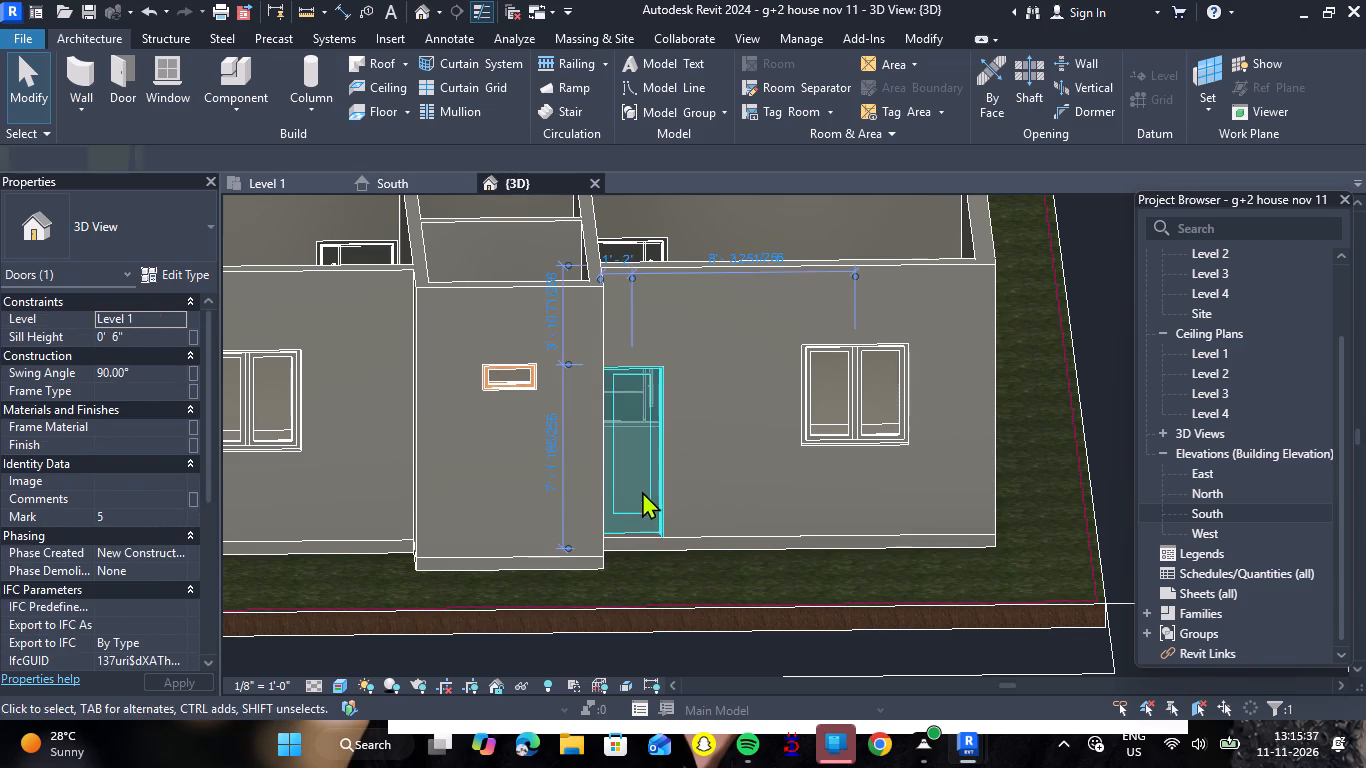
pyautogui.scroll(5, 644, 490)
pyautogui.scroll(3, 658, 575)
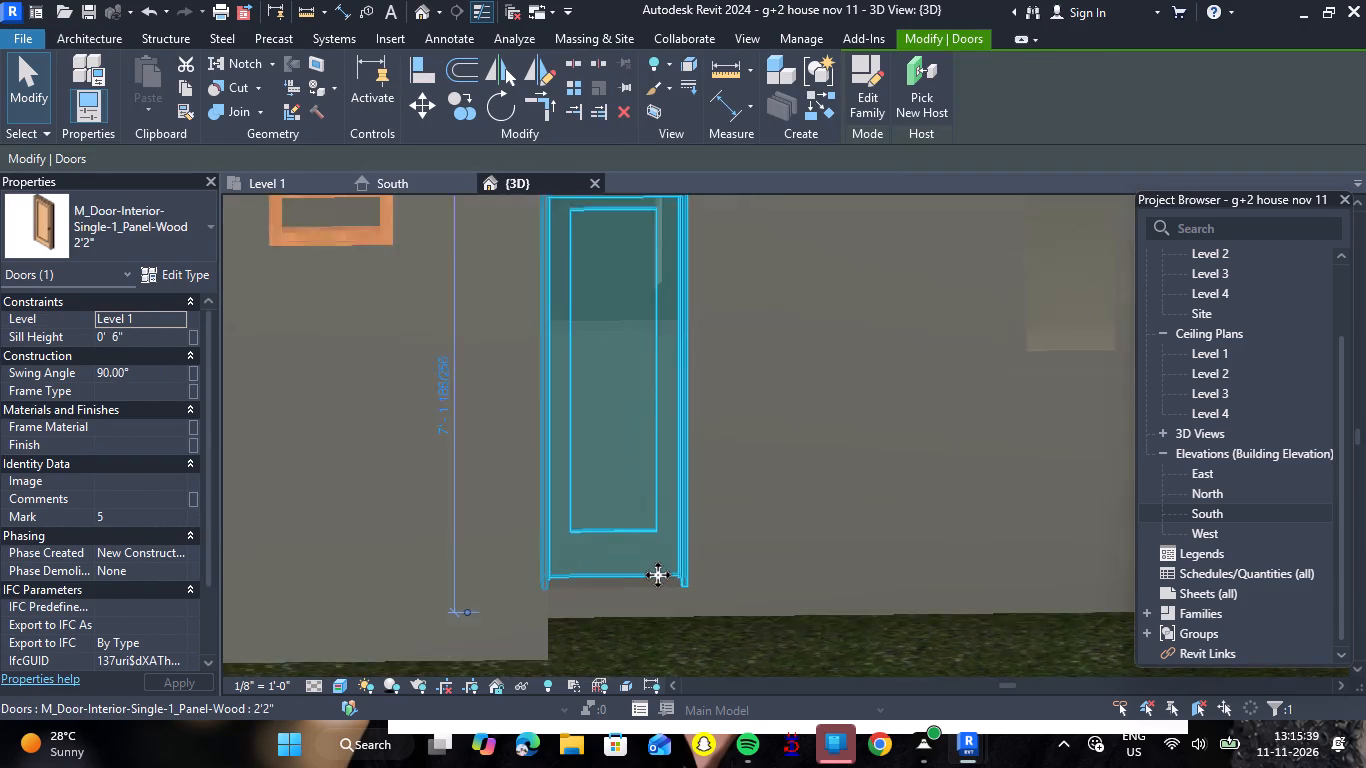
pyautogui.scroll(1, 658, 575)
pyautogui.press('space')
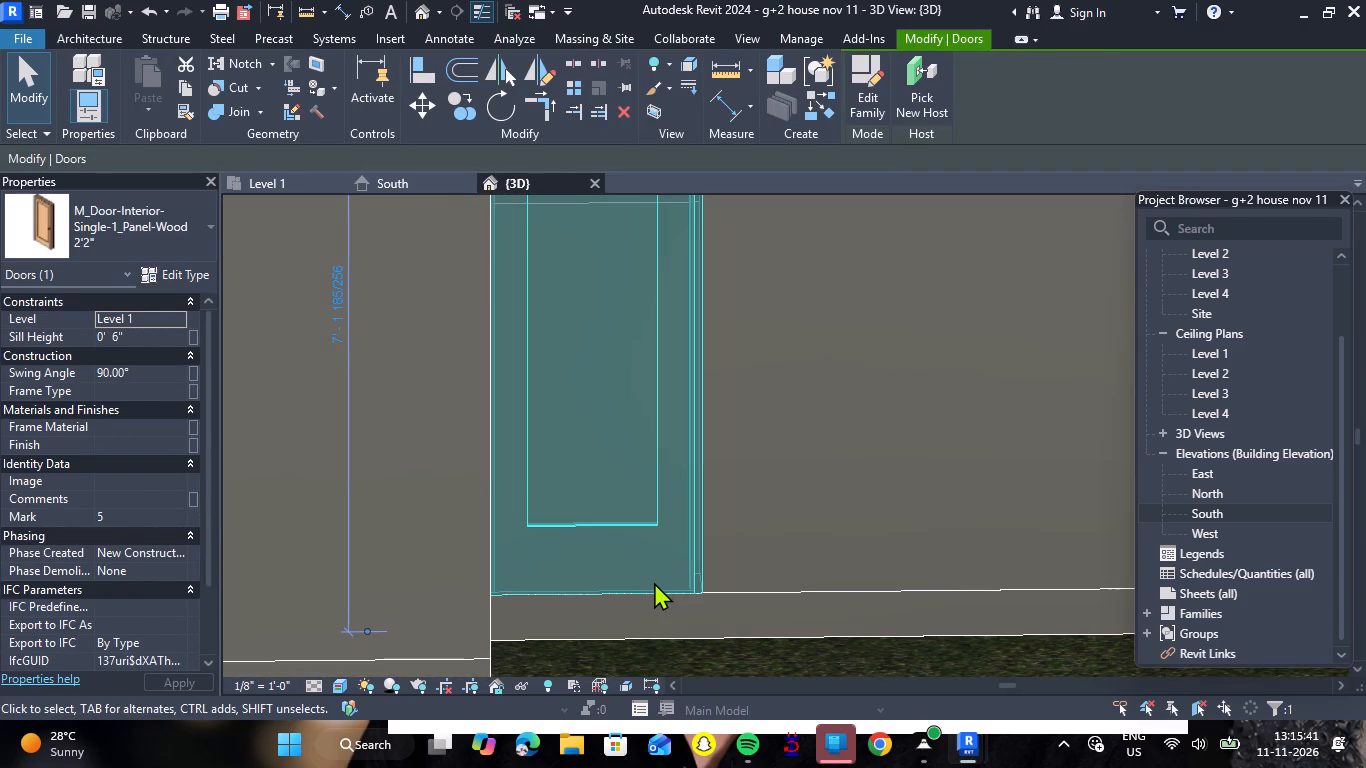
pyautogui.scroll(-8, 655, 583)
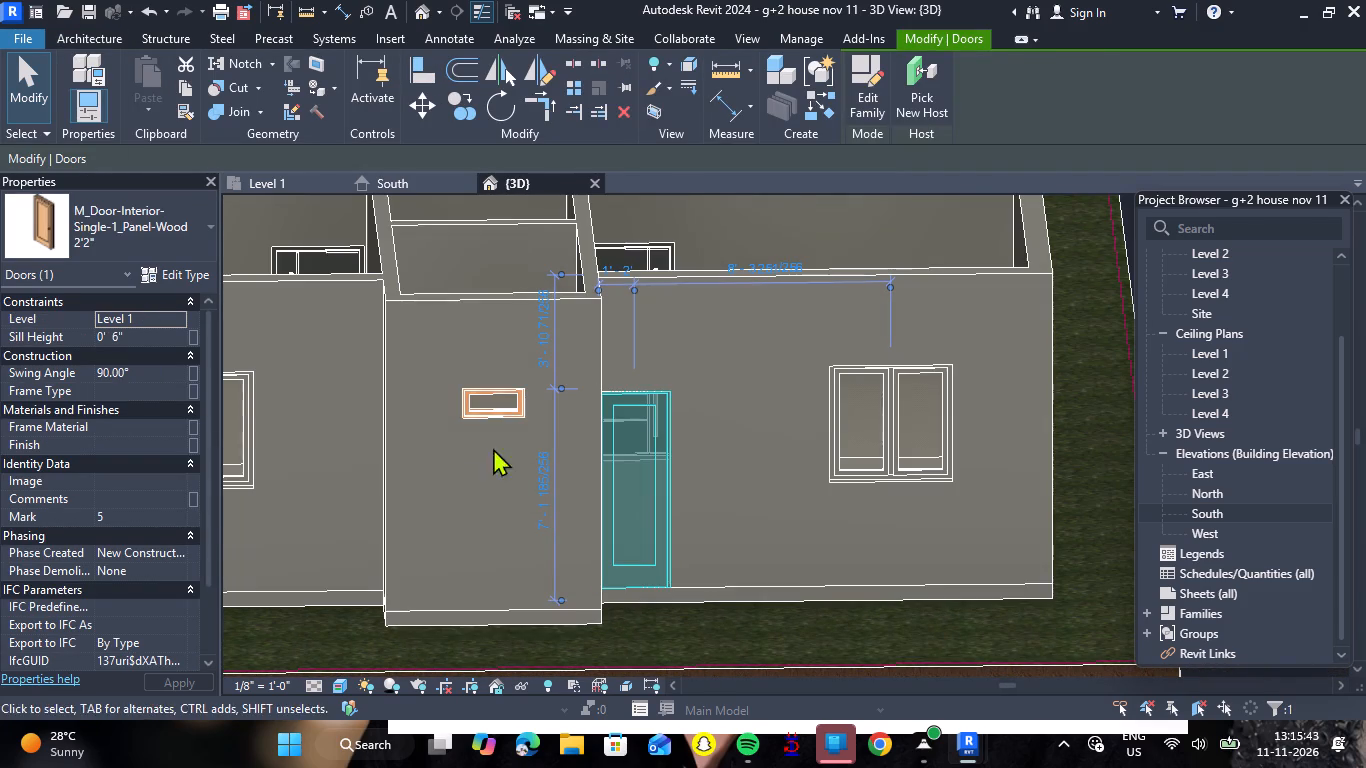
pyautogui.click(315, 188)
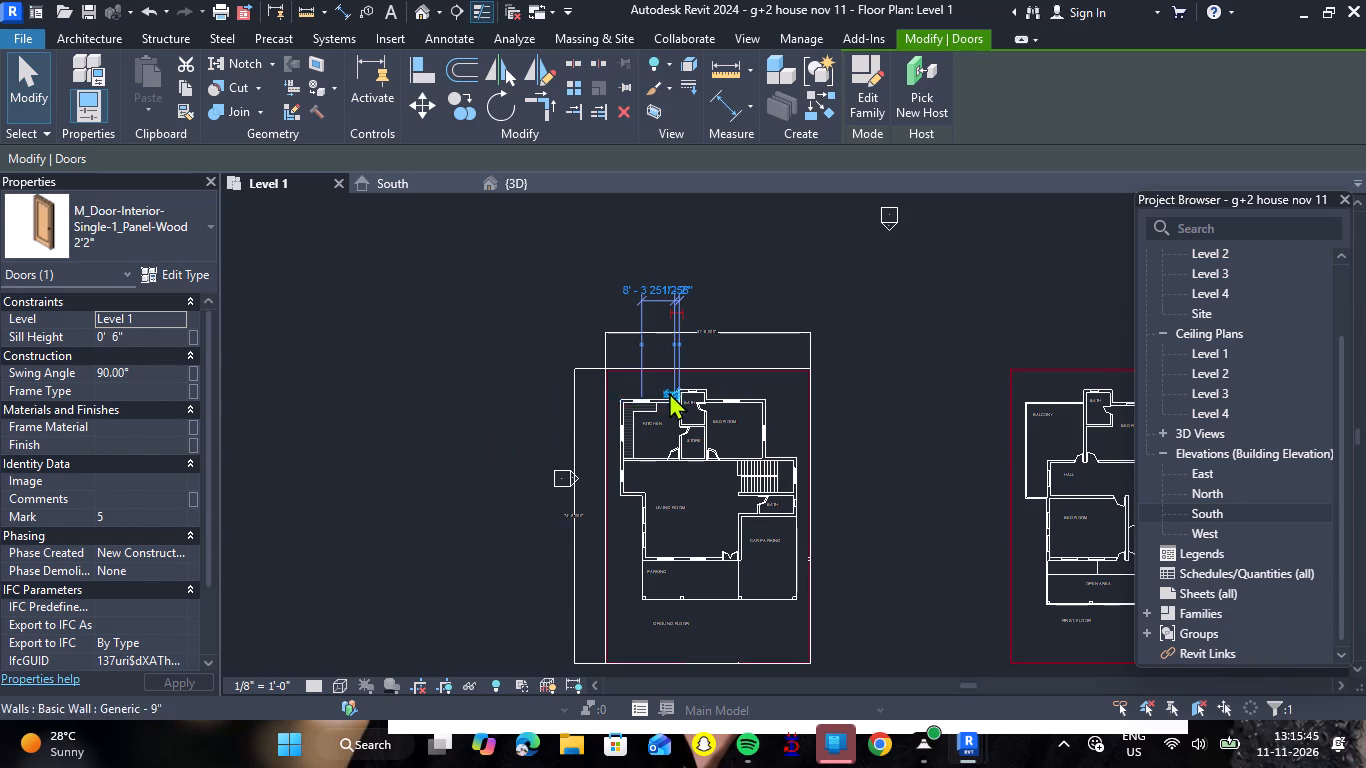
pyautogui.scroll(11, 669, 392)
pyautogui.press('space')
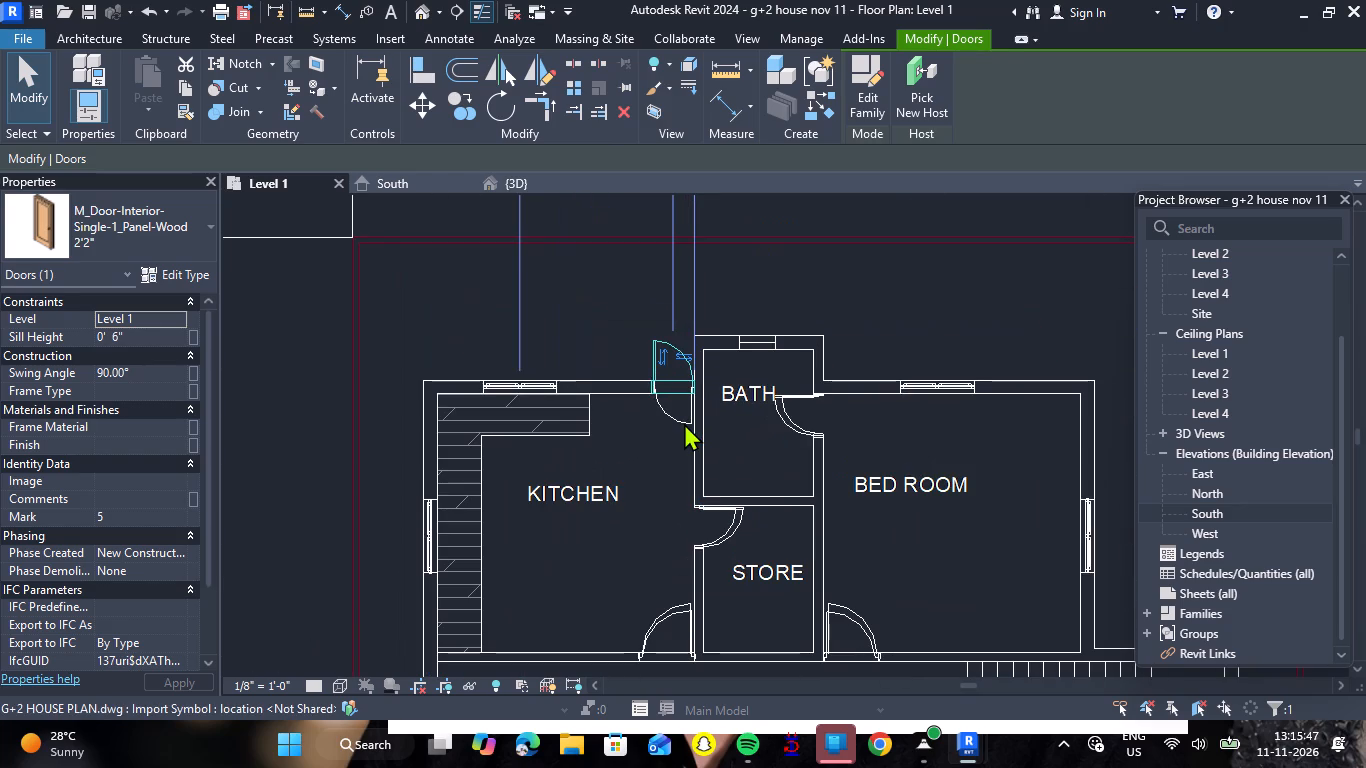
pyautogui.press('space')
pyautogui.press('space')
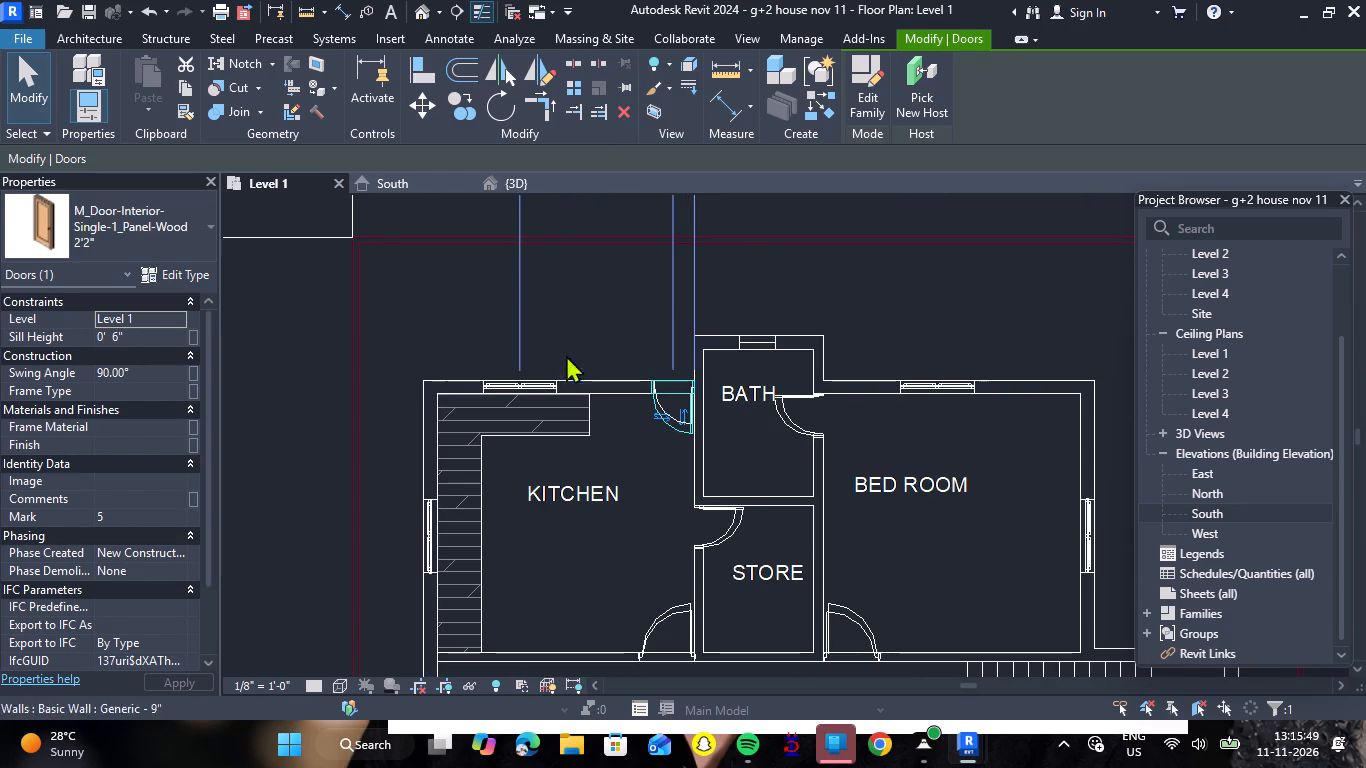
pyautogui.press('Escape')
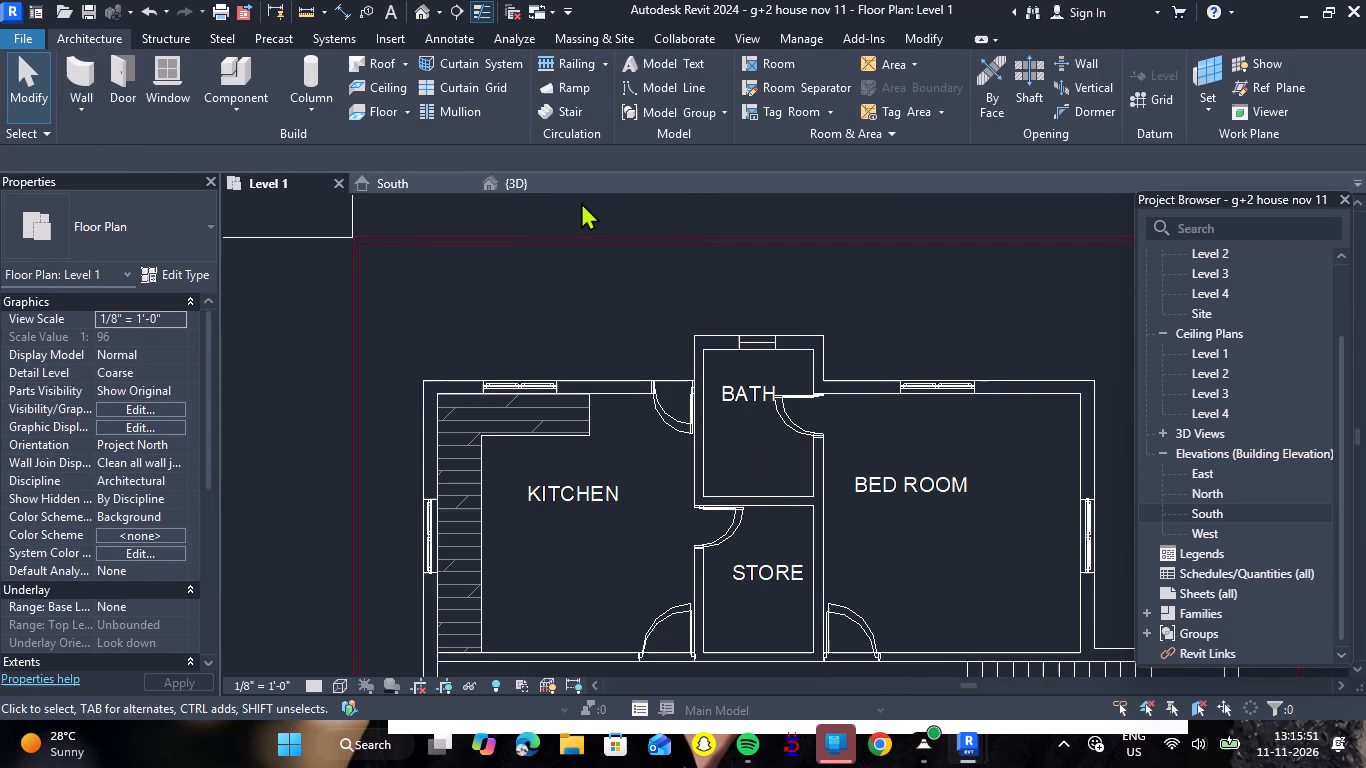
# Examine the whole ground floor in 3D again, from the rear walls around to the entrance front.
pyautogui.click(528, 184)
pyautogui.scroll(-8, 655, 400)
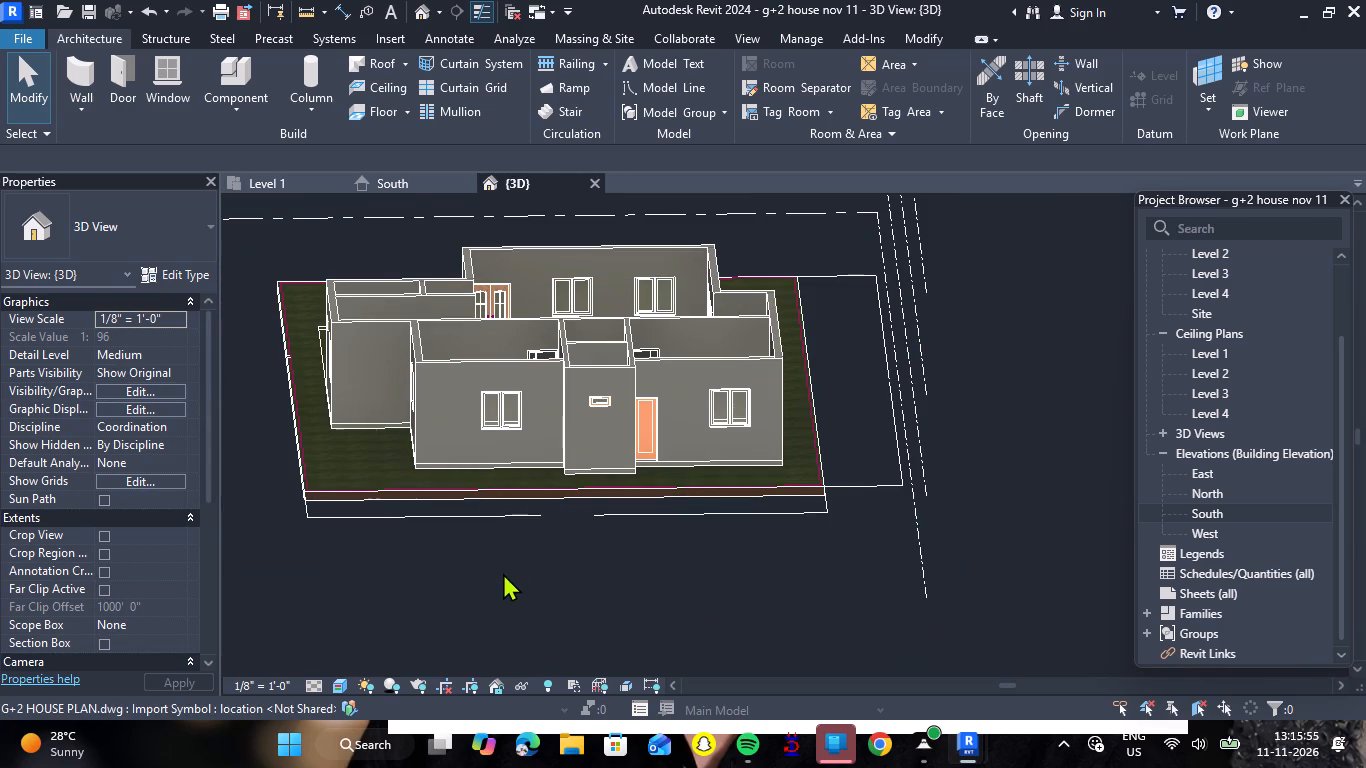
pyautogui.keyDown('shift'); pyautogui.moveTo(499, 580); pyautogui.dragTo(951, 565, button='right'); pyautogui.keyUp('shift')
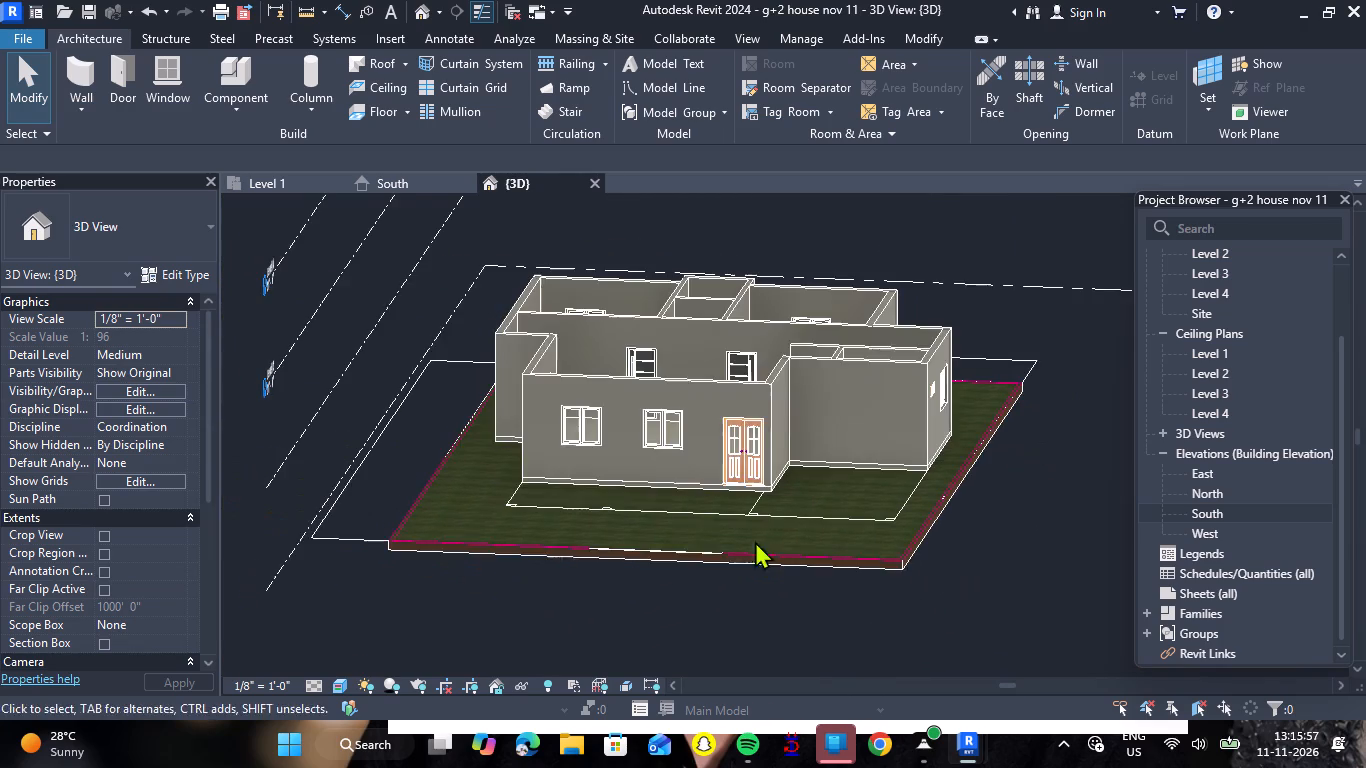
pyautogui.scroll(4, 744, 439)
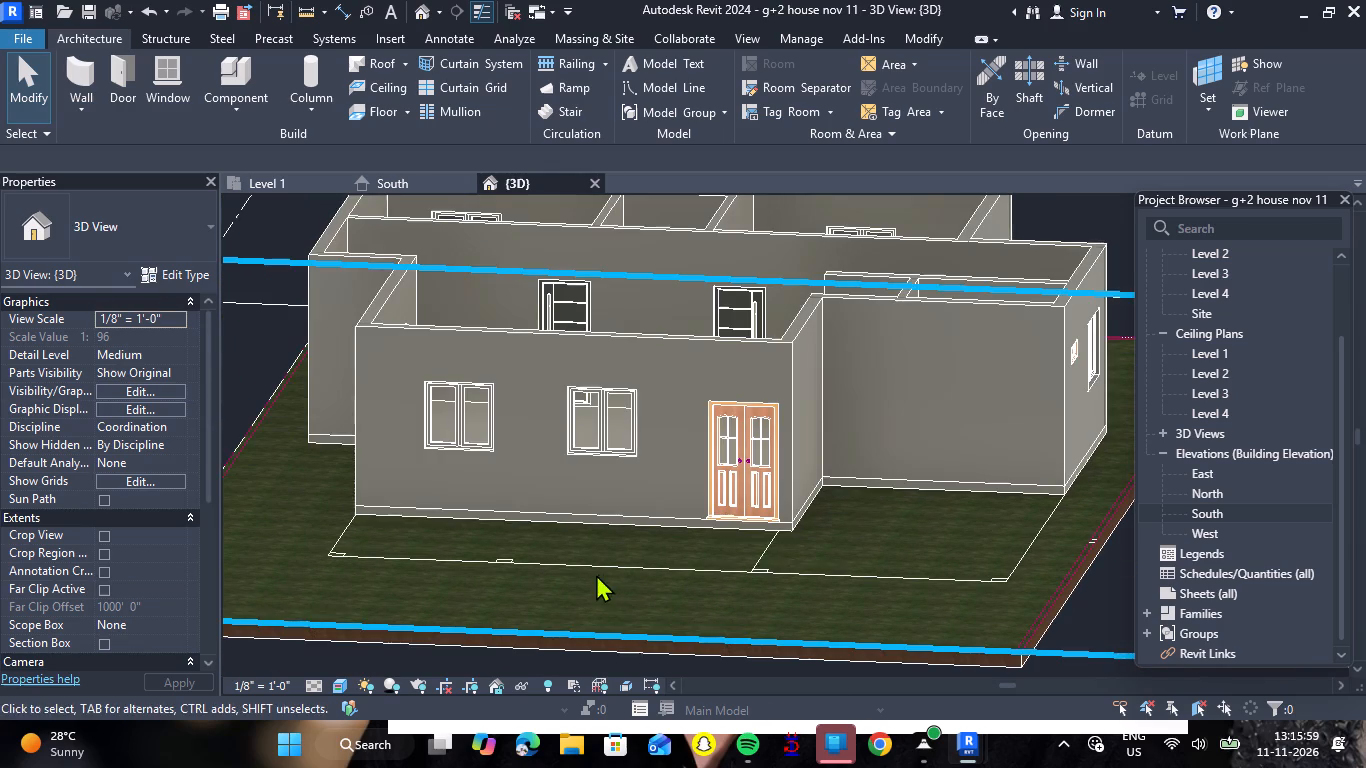
pyautogui.keyDown('shift'); pyautogui.moveTo(592, 571); pyautogui.dragTo(613, 603, button='right'); pyautogui.keyUp('shift')
pyautogui.scroll(-3, 640, 551)
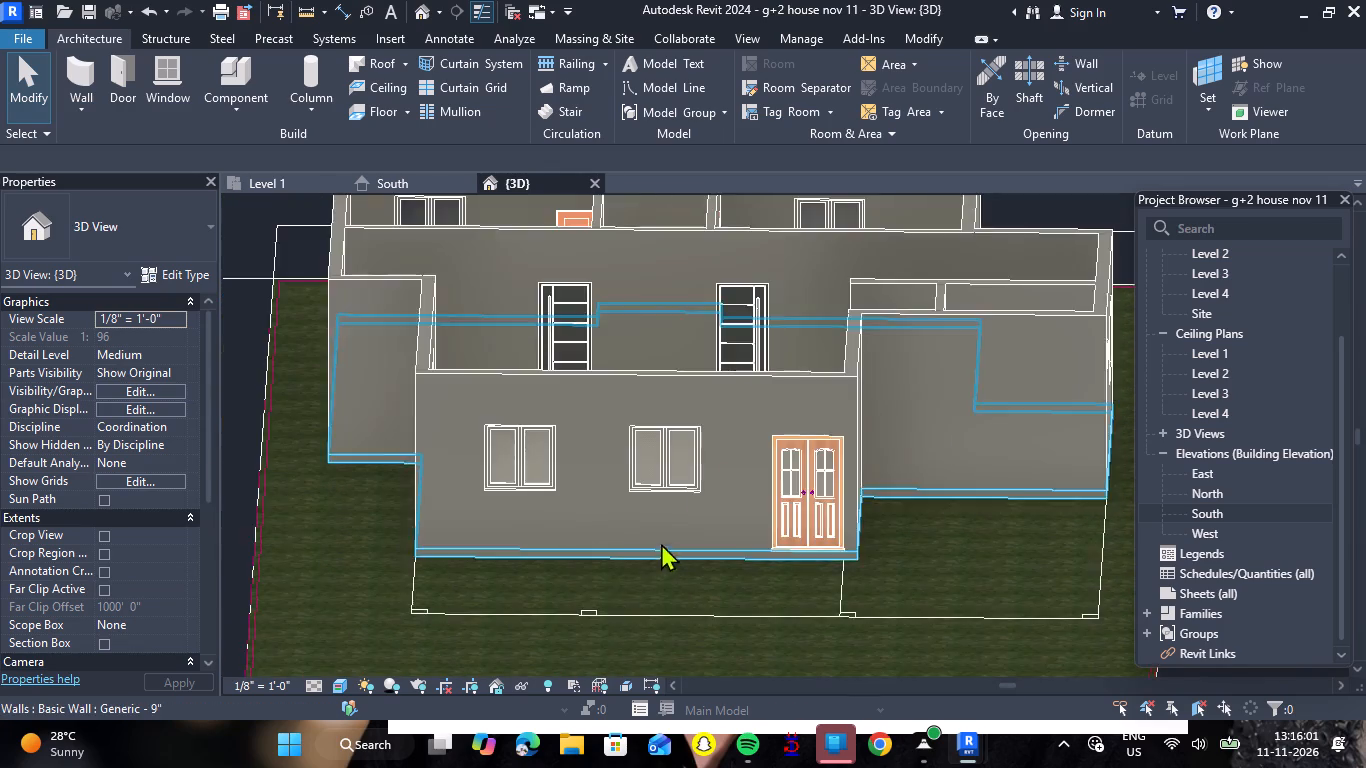
pyautogui.scroll(-4, 661, 543)
pyautogui.scroll(2, 641, 541)
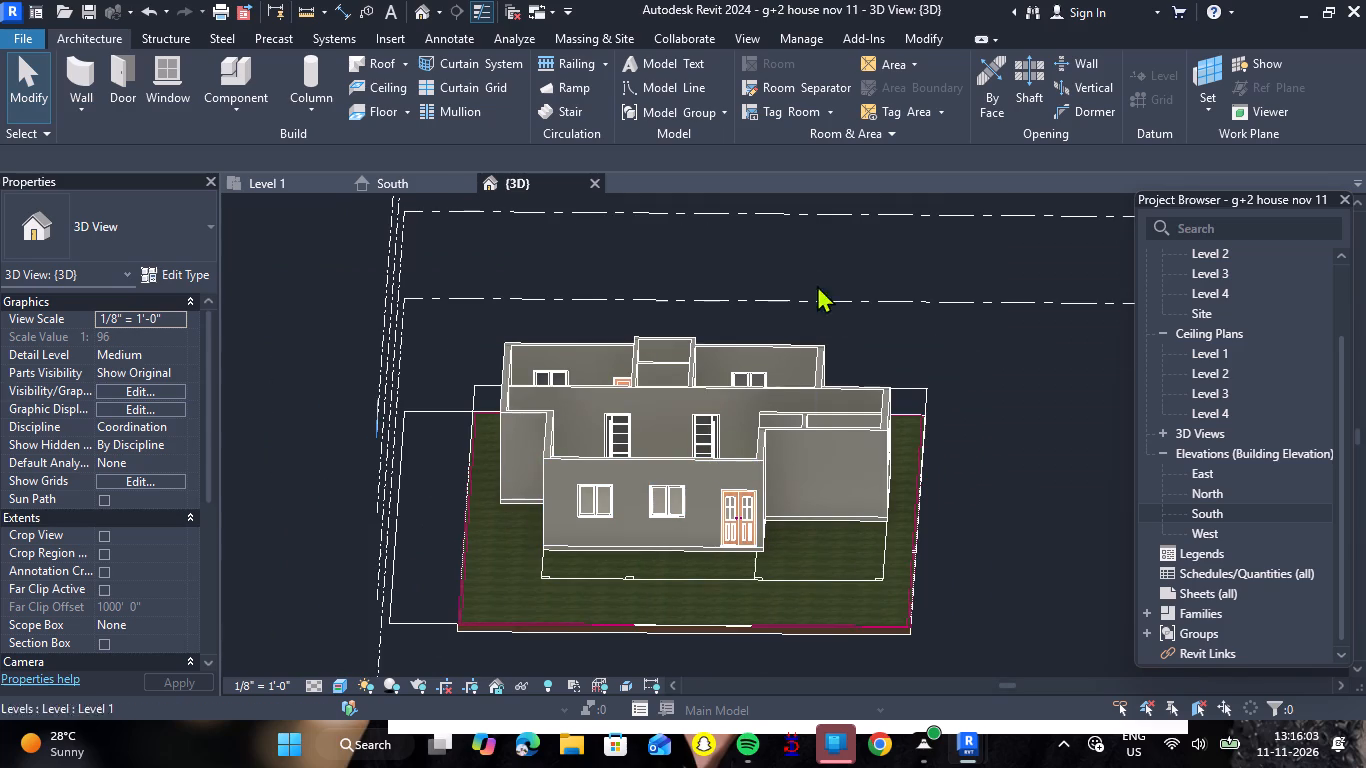
pyautogui.scroll(3, 624, 293)
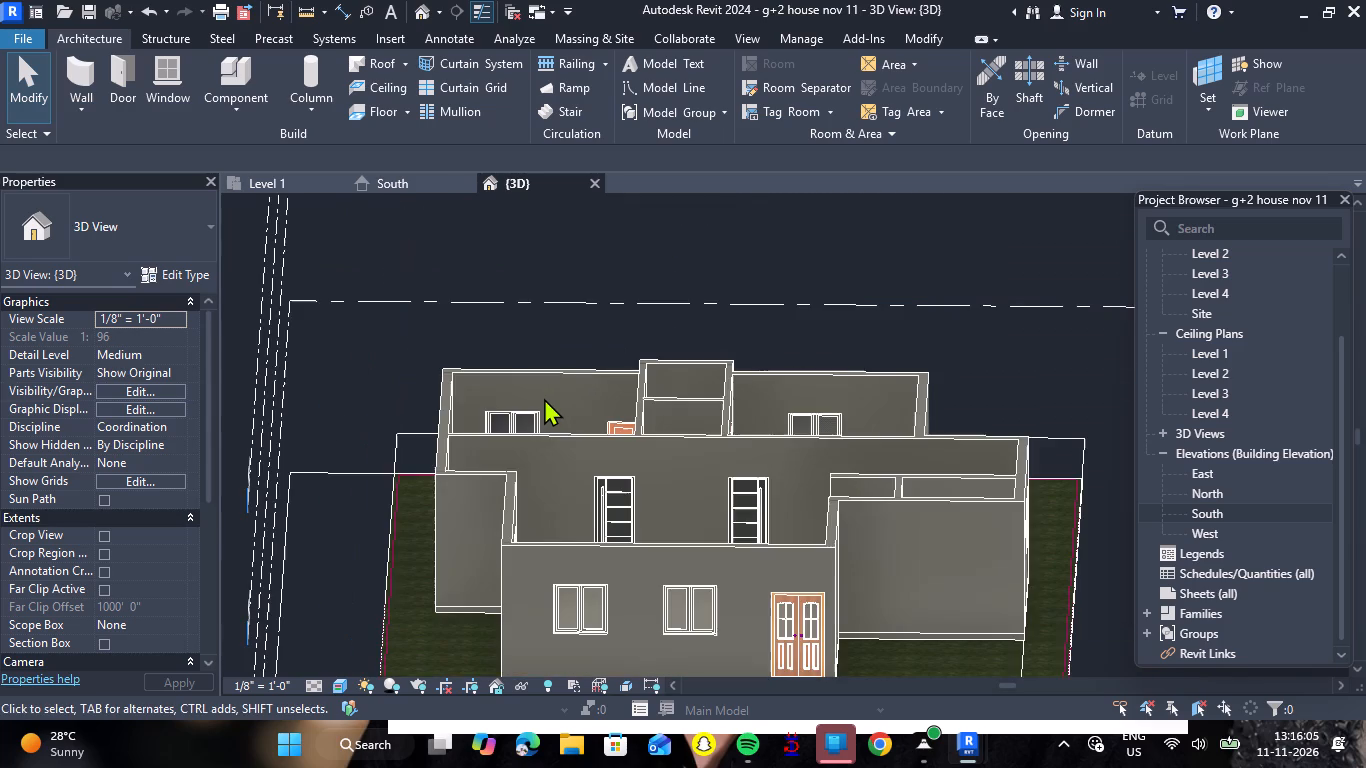
pyautogui.scroll(1, 544, 395)
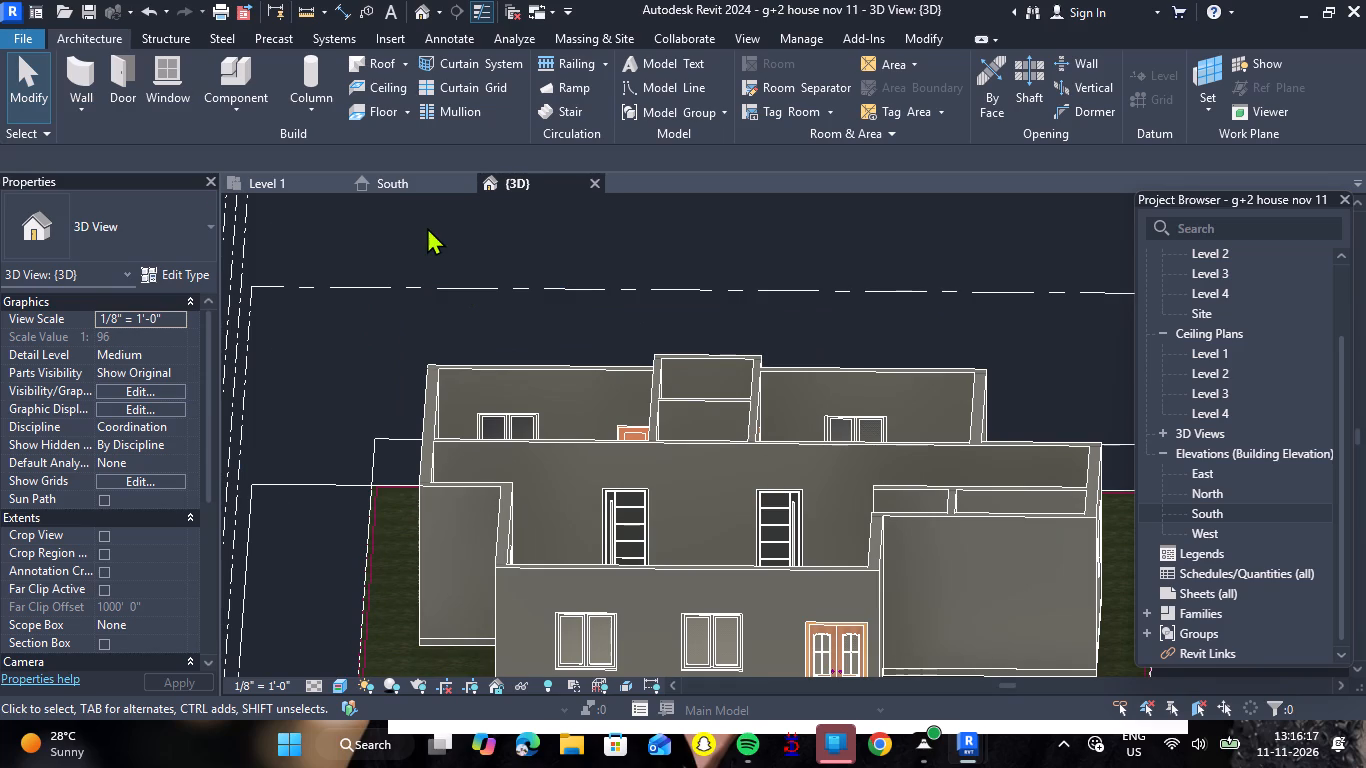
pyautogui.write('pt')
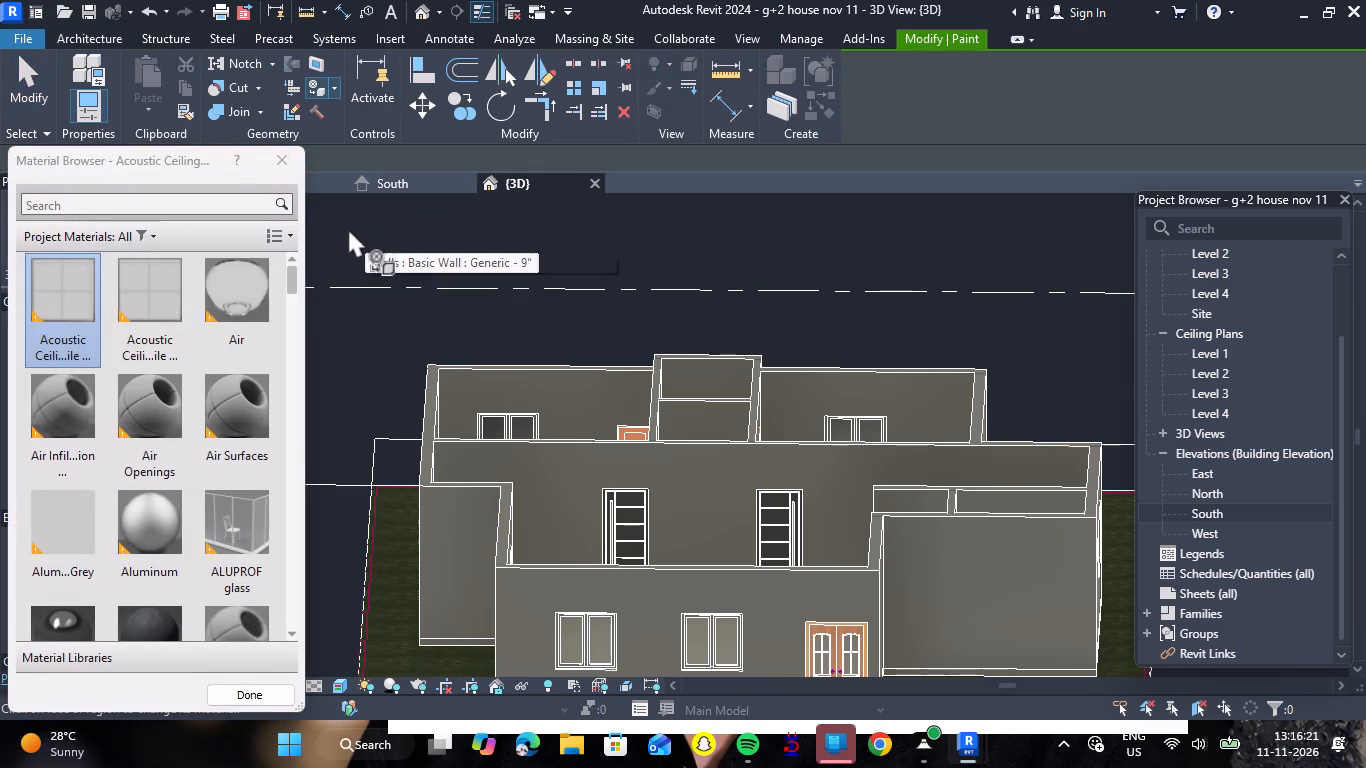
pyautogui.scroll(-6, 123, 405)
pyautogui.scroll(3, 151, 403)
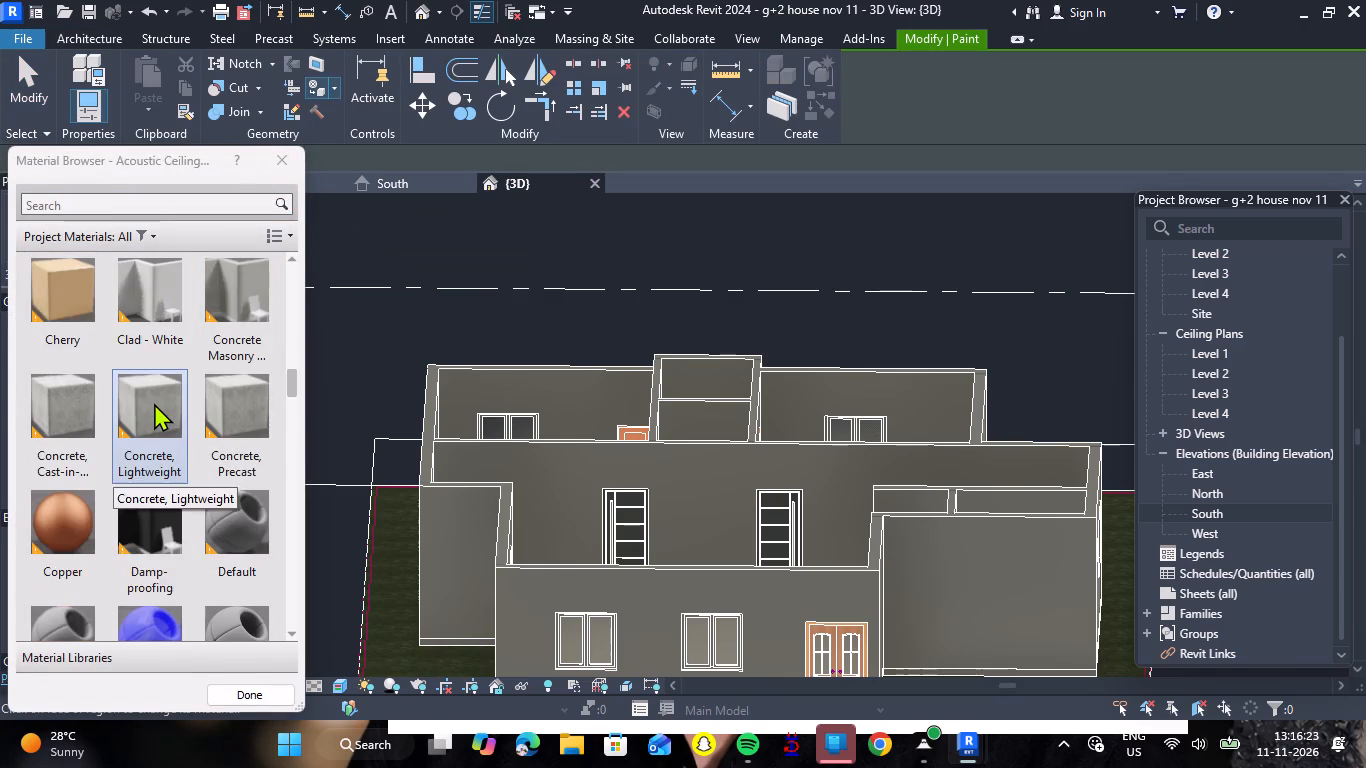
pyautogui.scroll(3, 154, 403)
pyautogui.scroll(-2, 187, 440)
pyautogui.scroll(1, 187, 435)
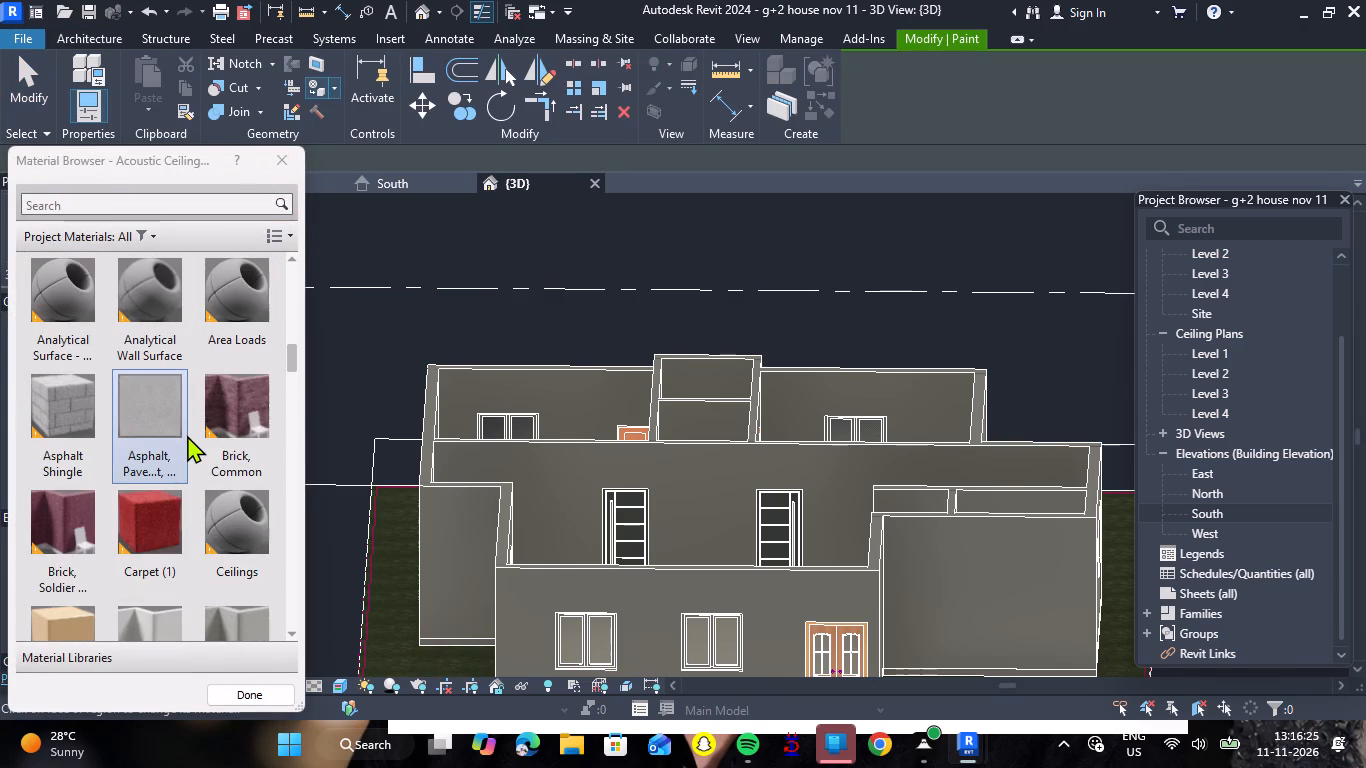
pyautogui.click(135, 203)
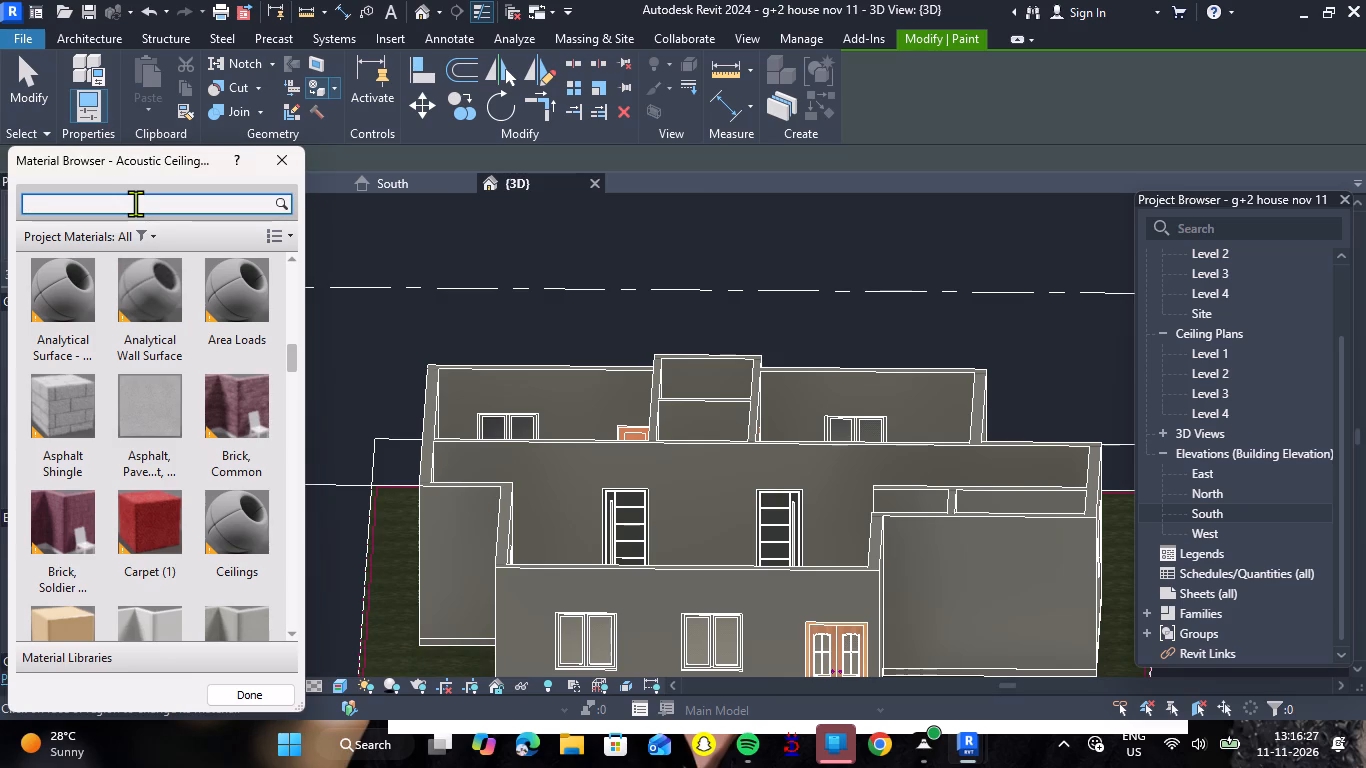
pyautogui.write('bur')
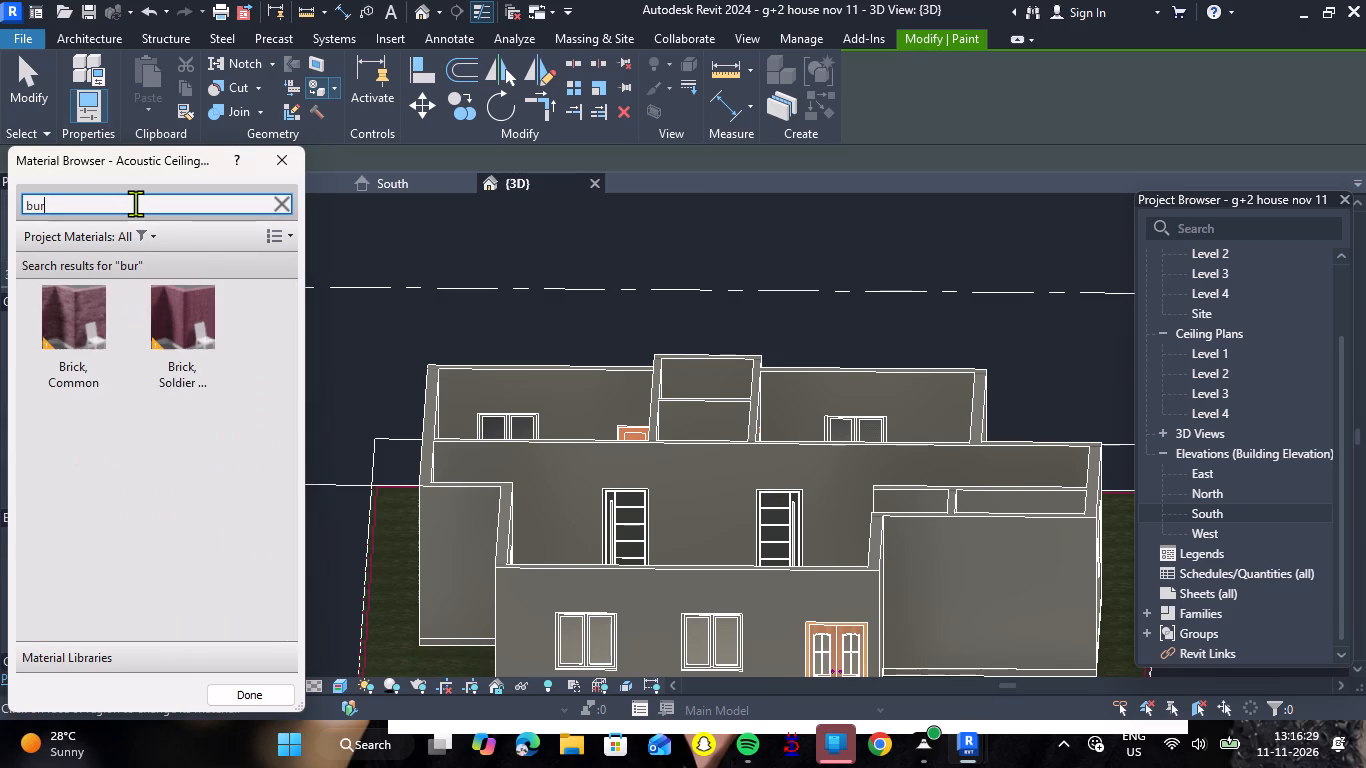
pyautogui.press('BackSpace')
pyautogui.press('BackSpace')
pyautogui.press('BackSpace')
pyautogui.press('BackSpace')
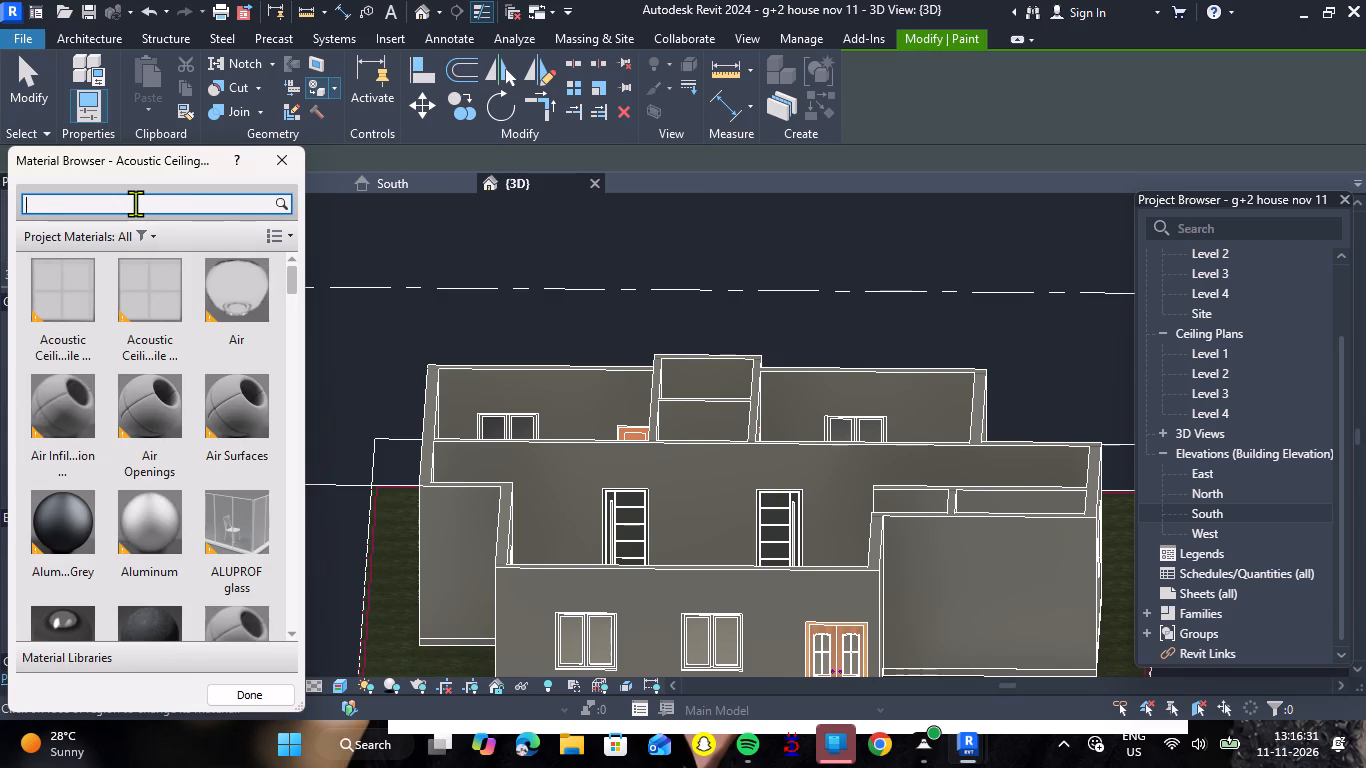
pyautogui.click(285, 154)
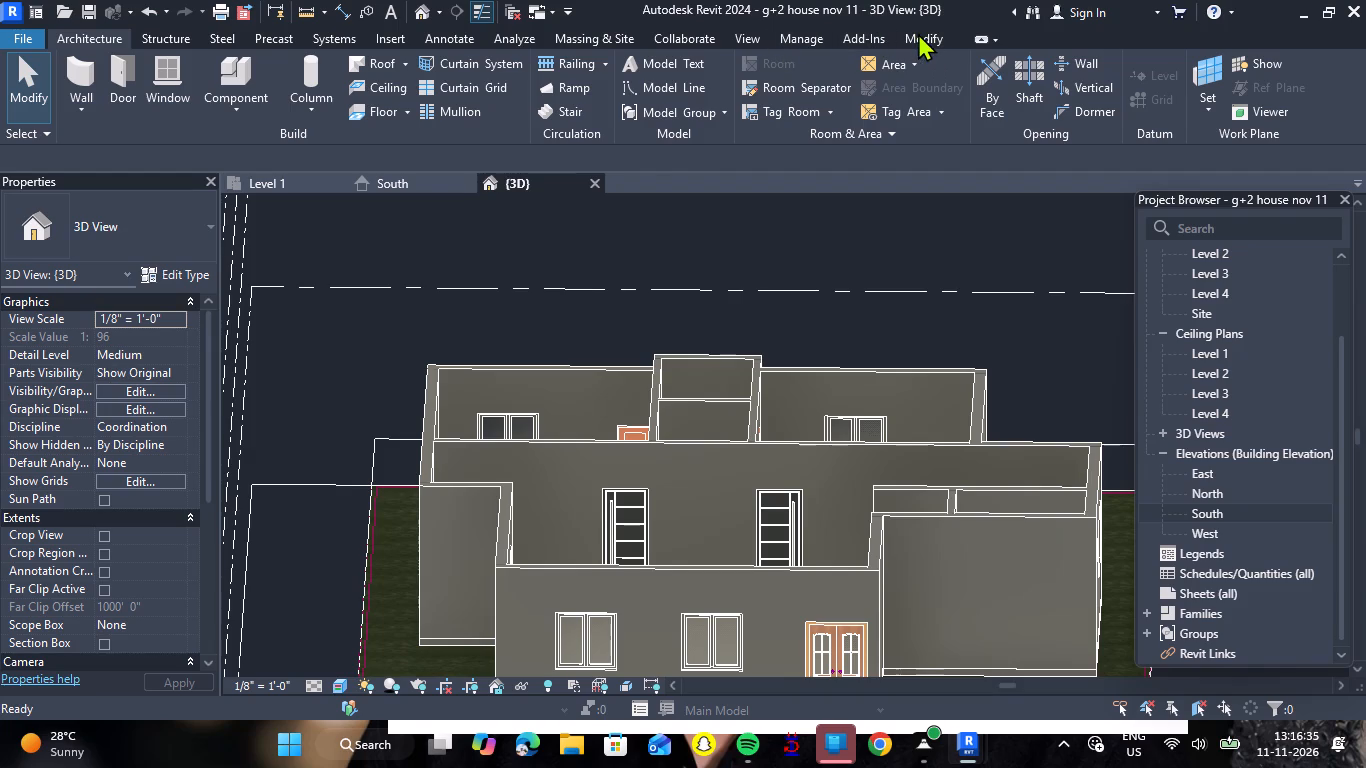
# Create a new project material and name it "interior wall paint 1".
pyautogui.click(918, 33)
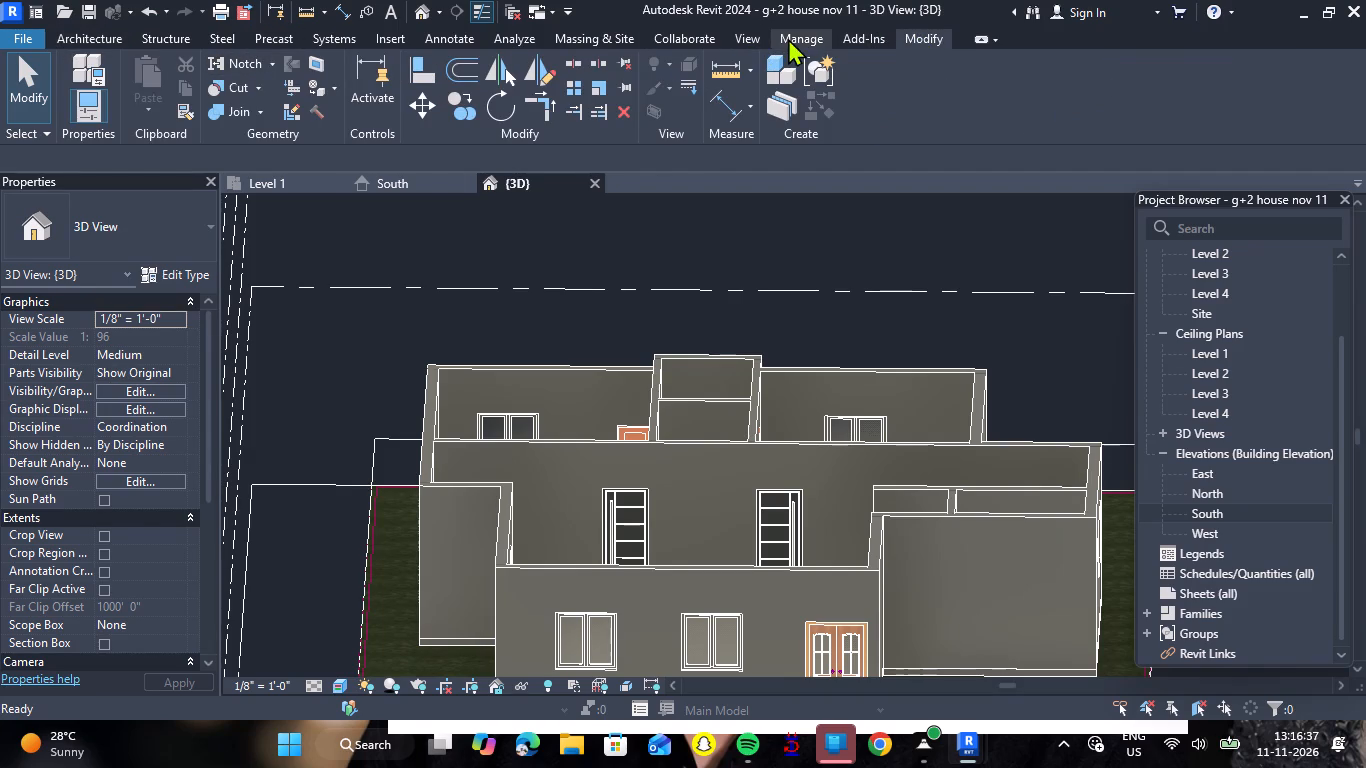
pyautogui.click(788, 38)
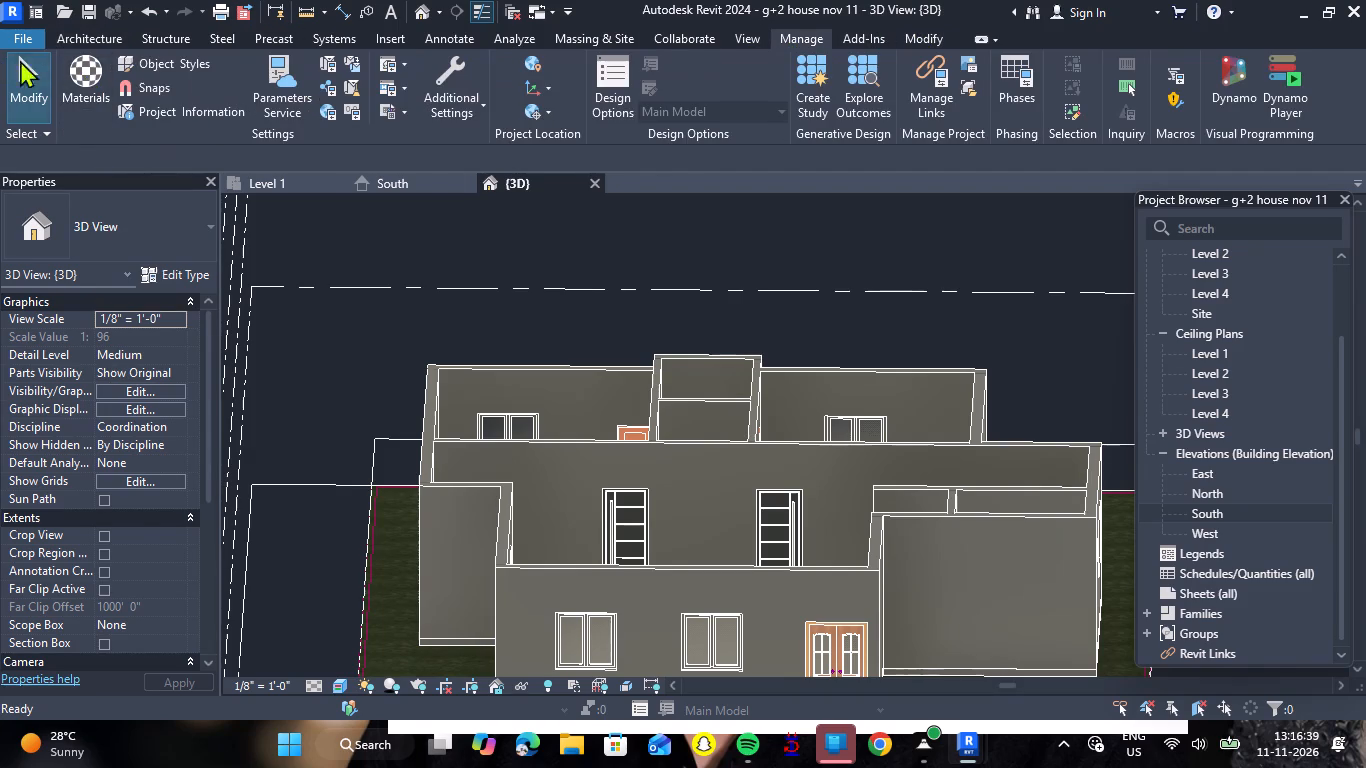
pyautogui.click(96, 65)
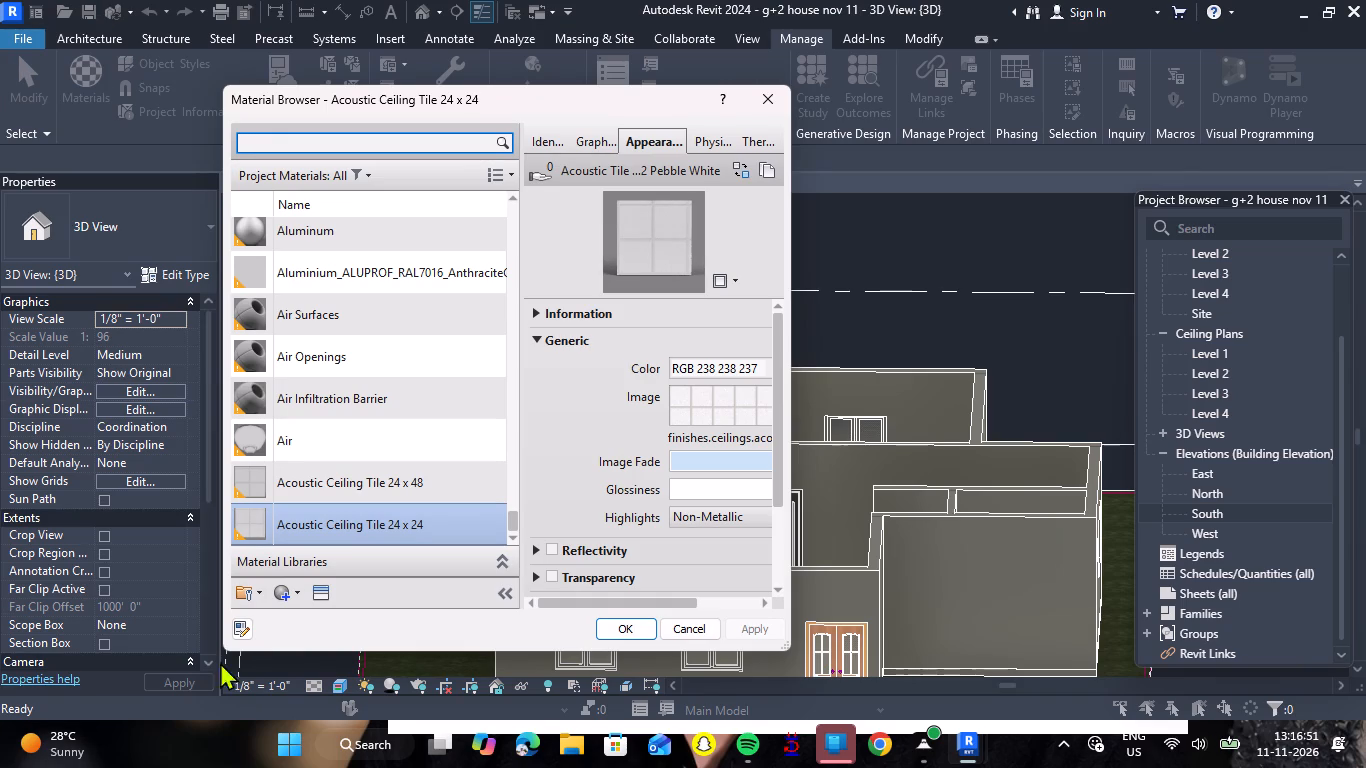
pyautogui.click(296, 588)
pyautogui.click(315, 612)
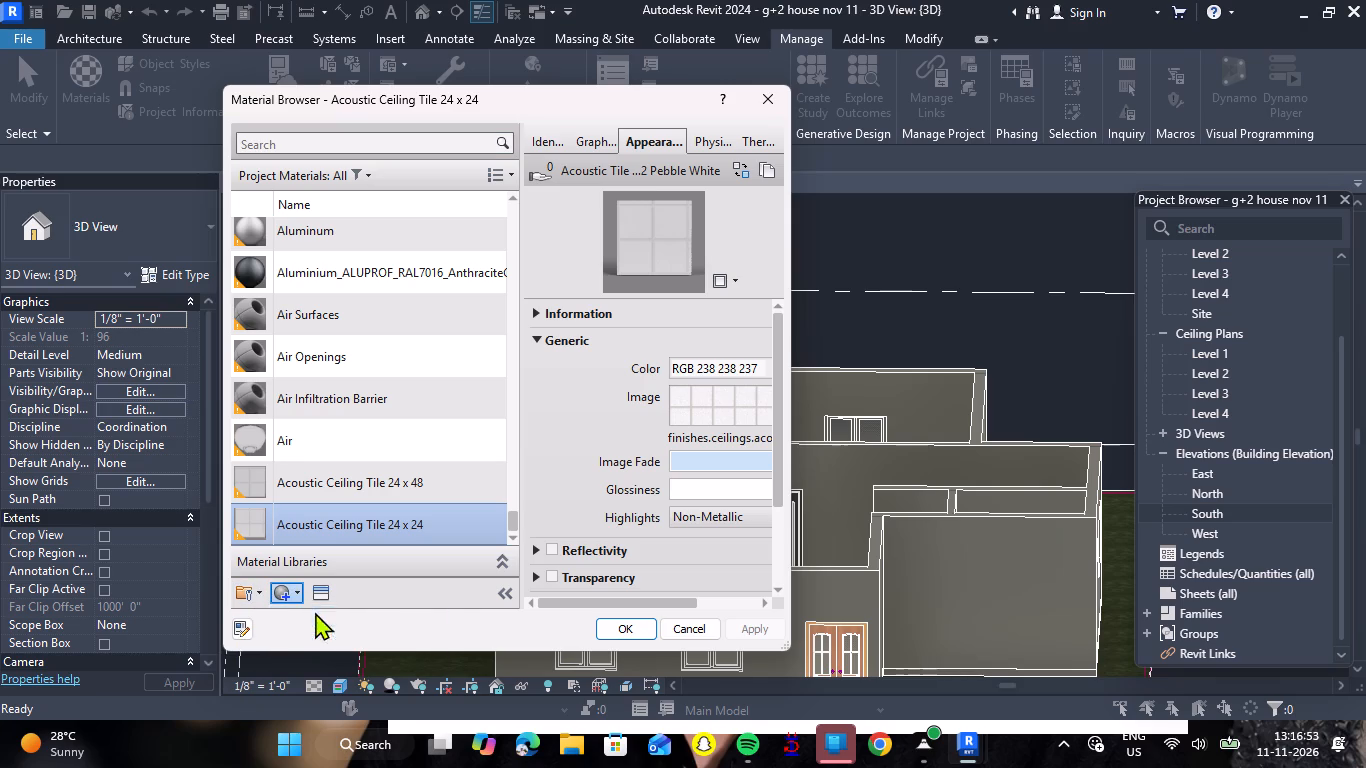
pyautogui.rightClick(430, 358)
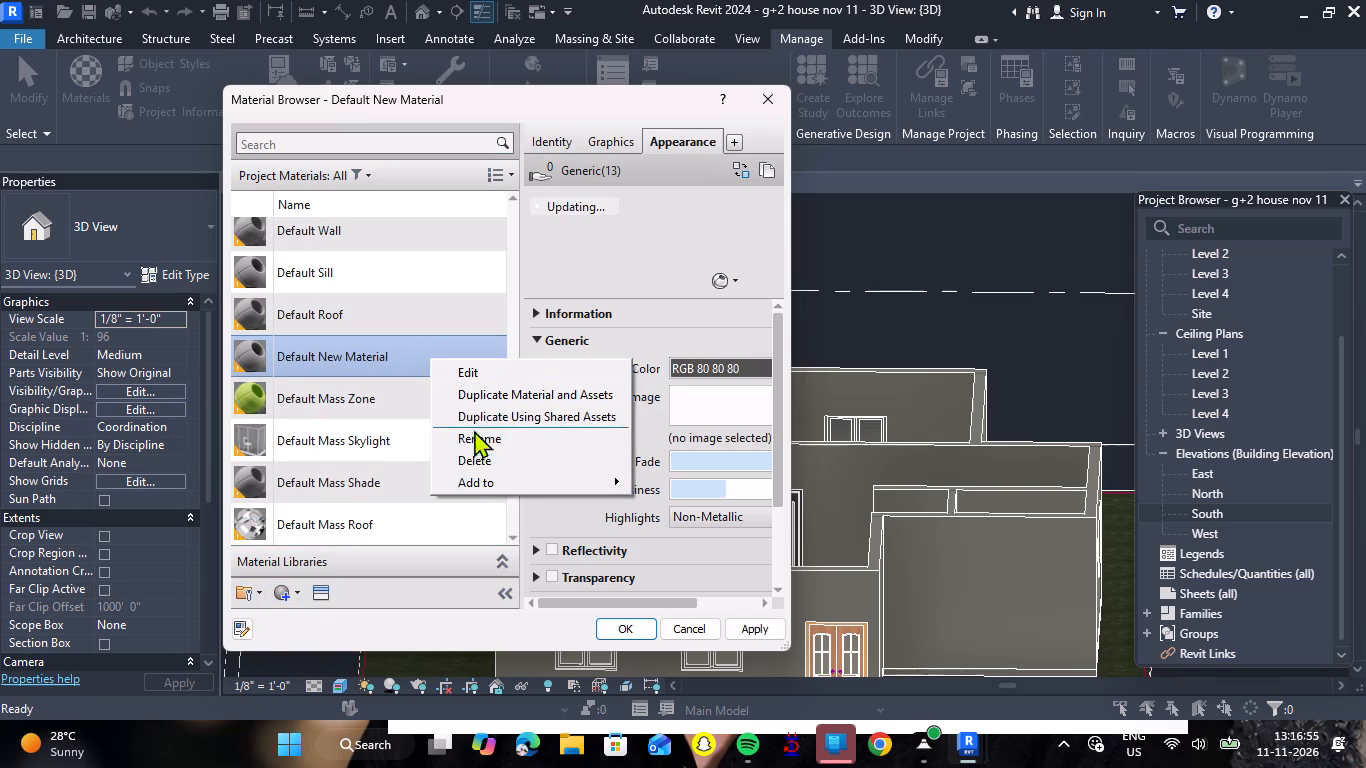
pyautogui.click(491, 438)
pyautogui.press('BackSpace')
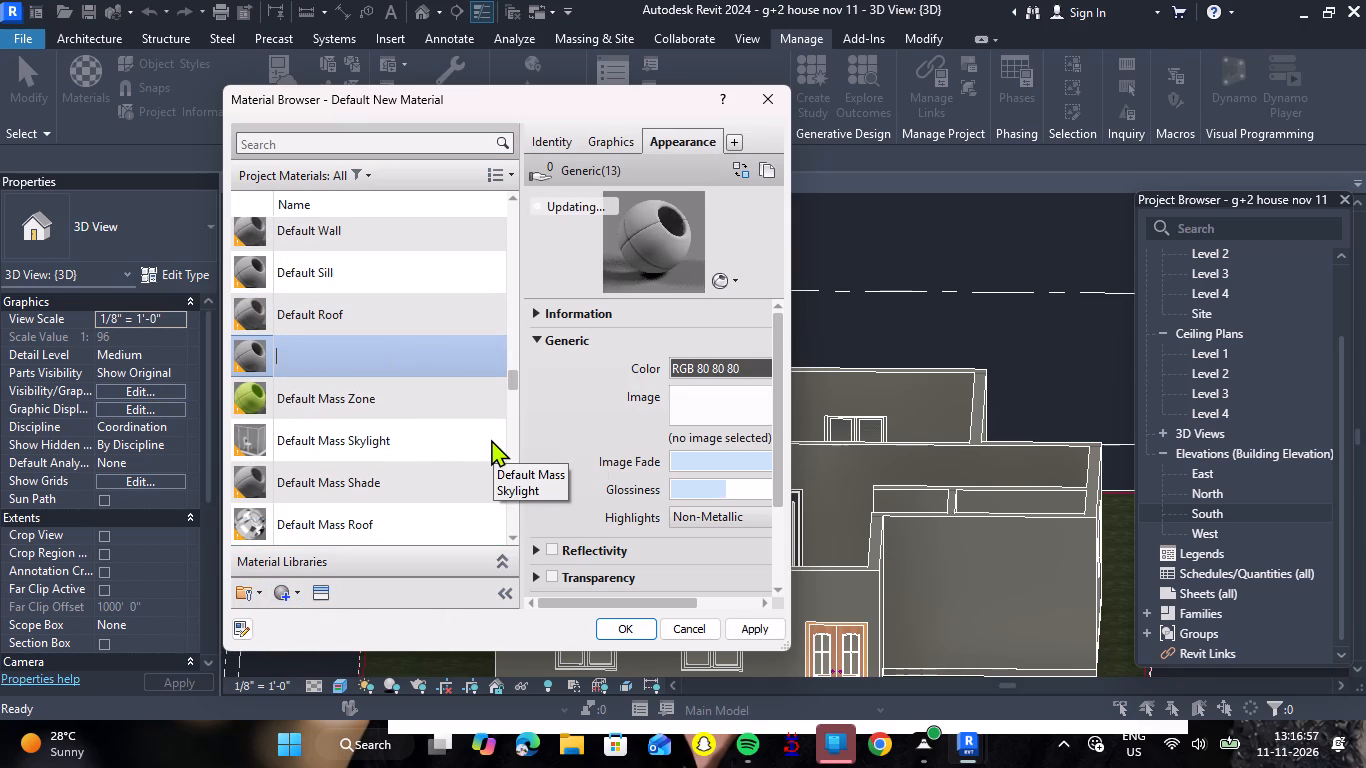
pyautogui.write('interior wall pa')
pyautogui.write('int')
pyautogui.press('space')
pyautogui.press('1')
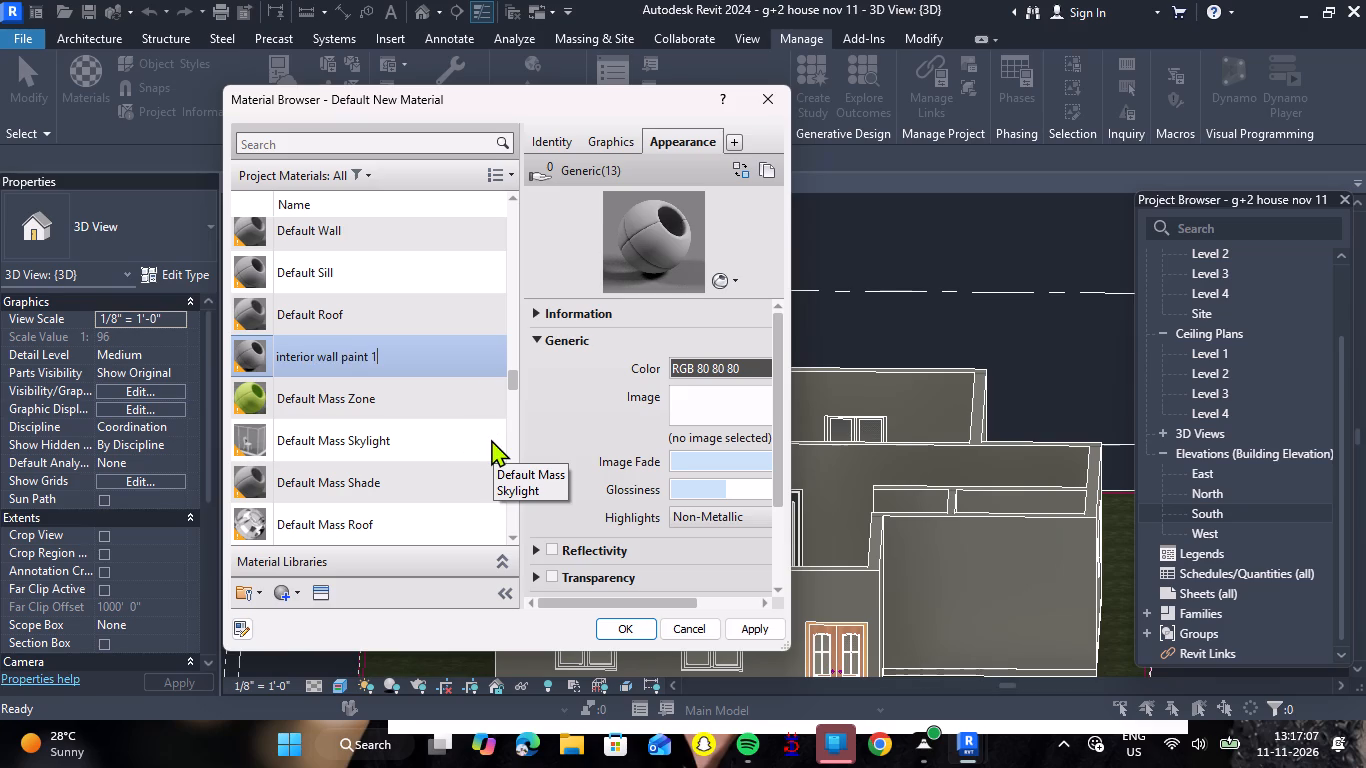
pyautogui.press('space')
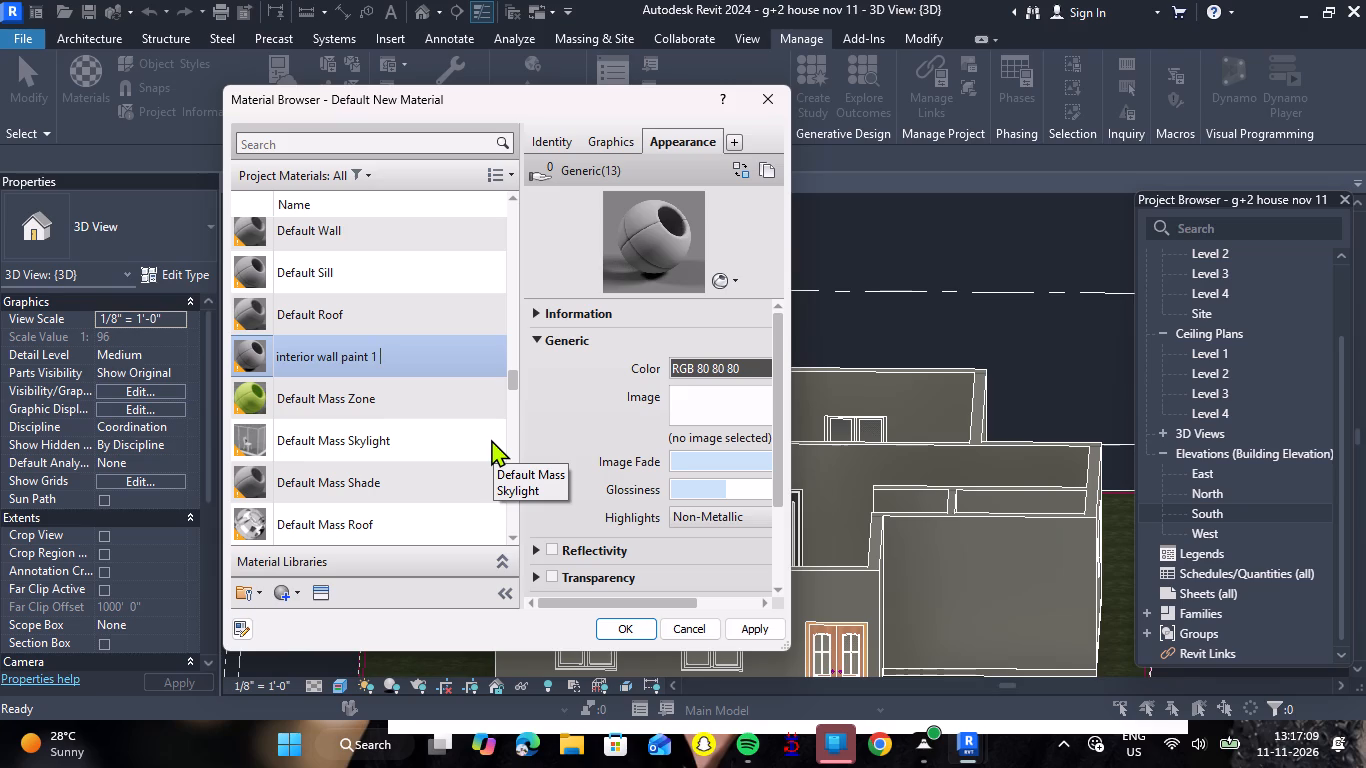
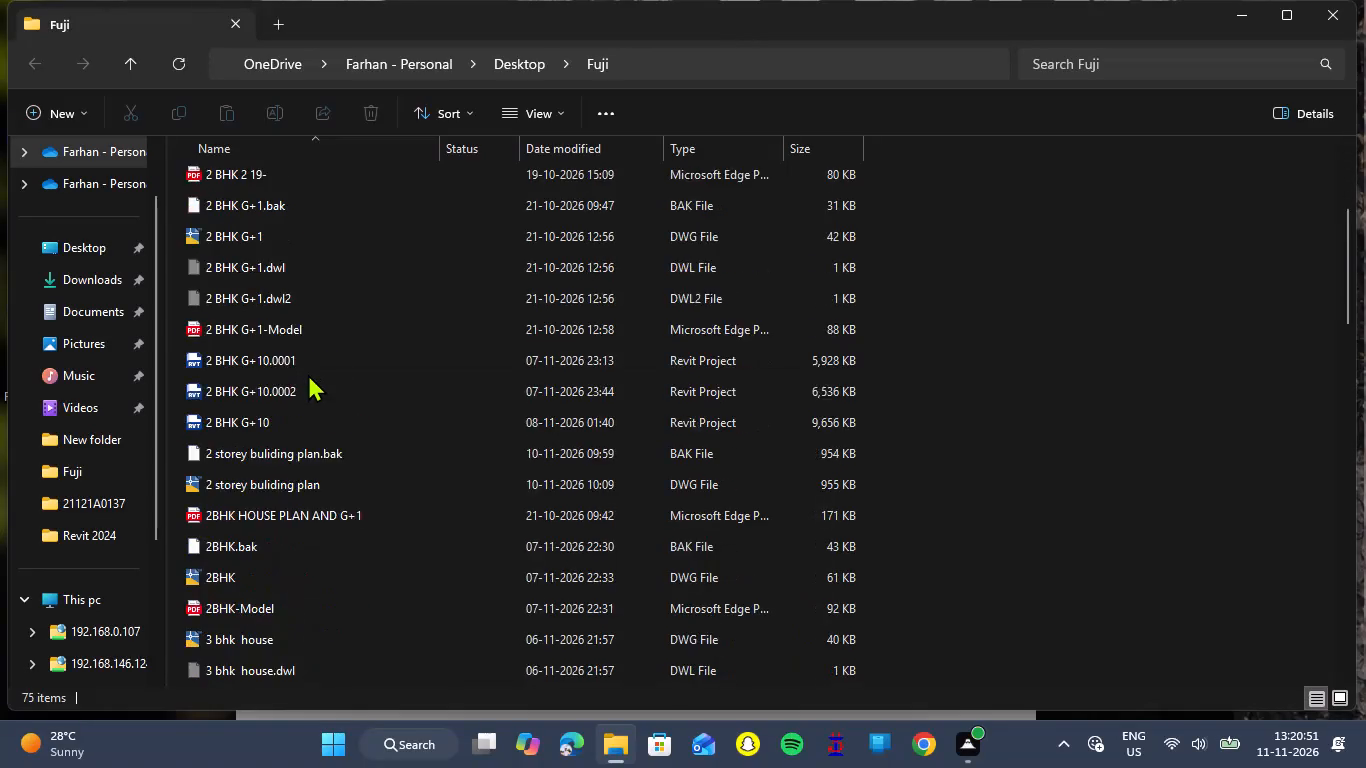
# Reopen the Revit project "g+2 house nov 11" from the Fuji folder on the Desktop.
pyautogui.scroll(-6, 308, 374)
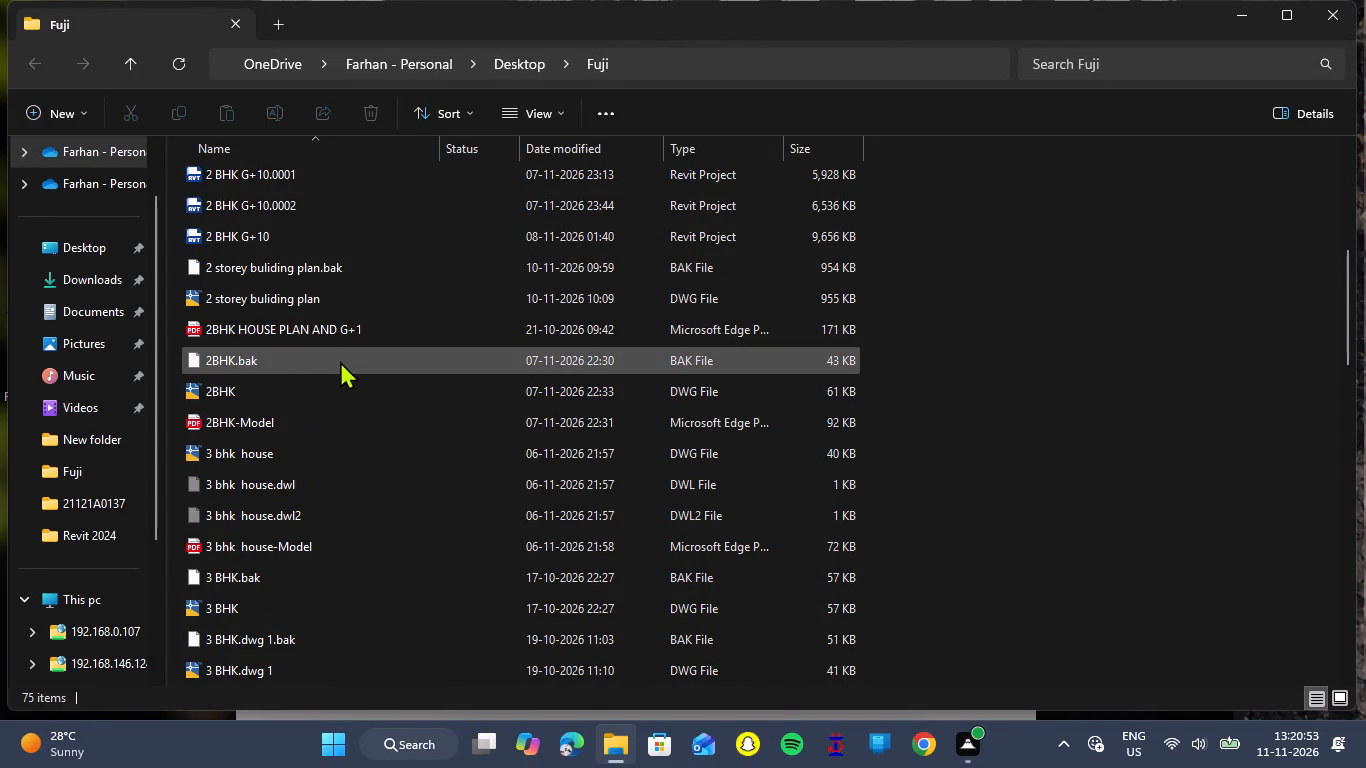
pyautogui.scroll(-8, 340, 361)
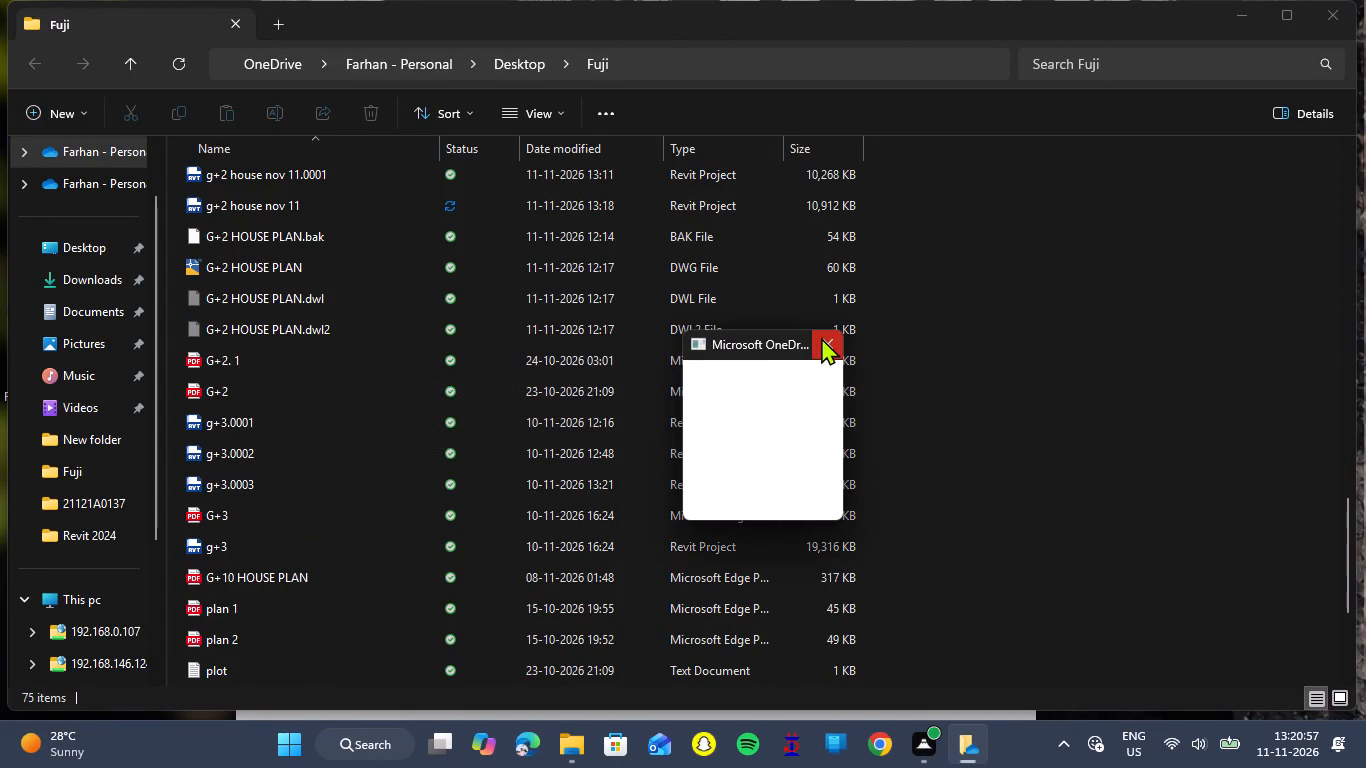
pyautogui.click(821, 337)
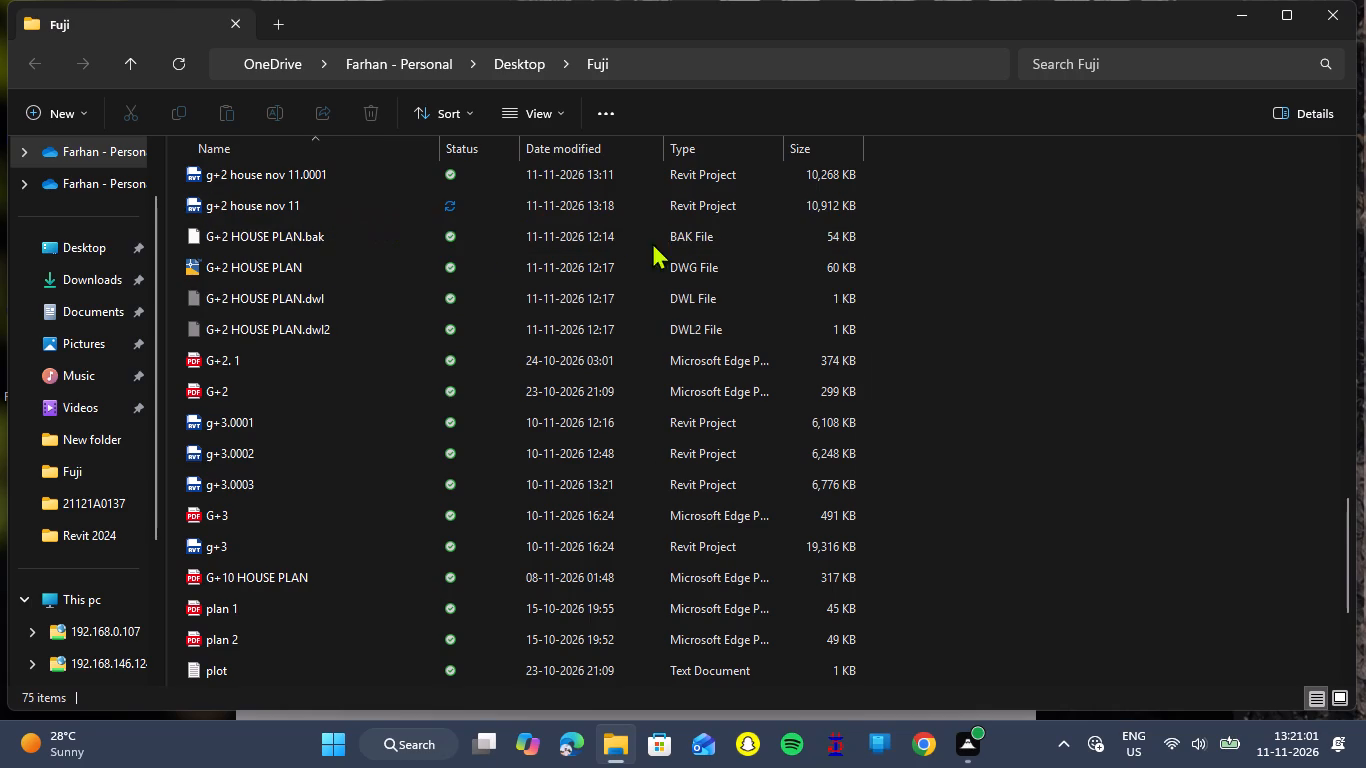
pyautogui.doubleClick(699, 211)
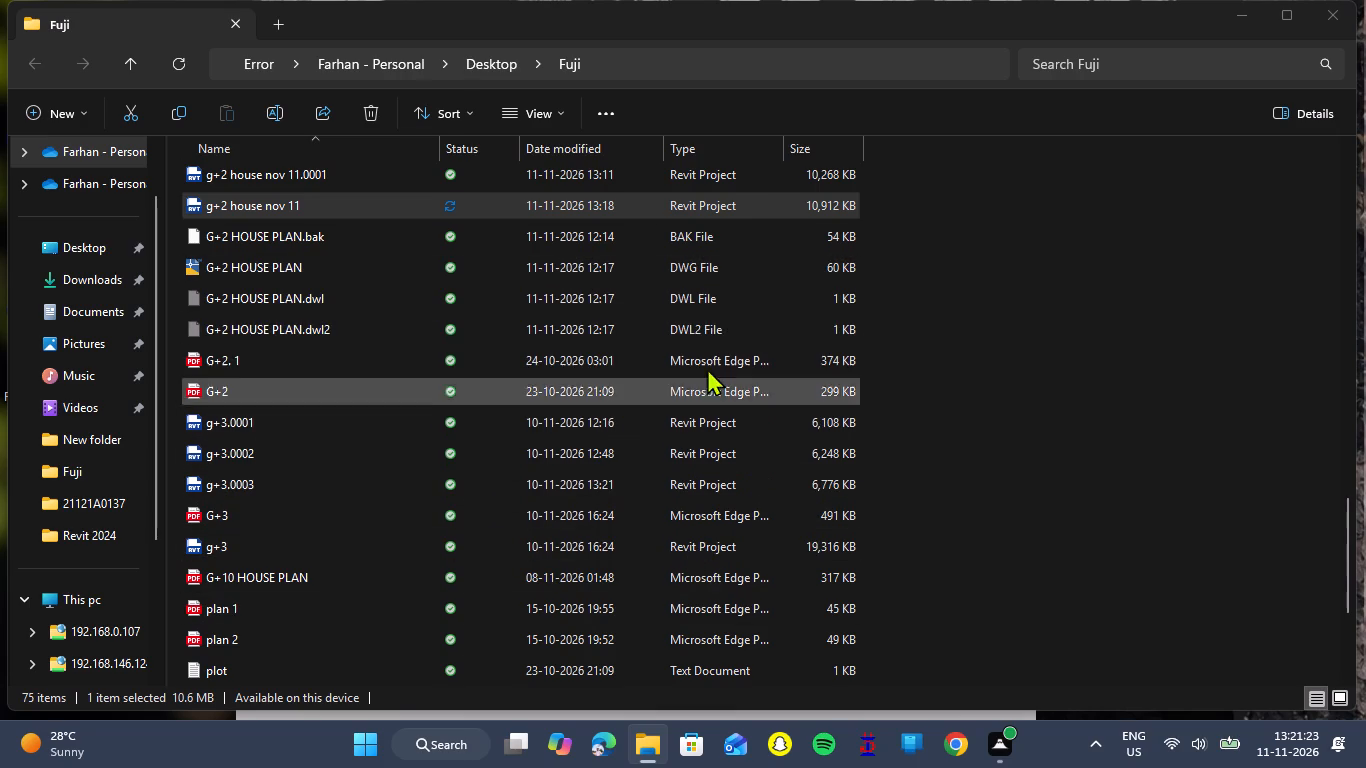
pyautogui.doubleClick(669, 205)
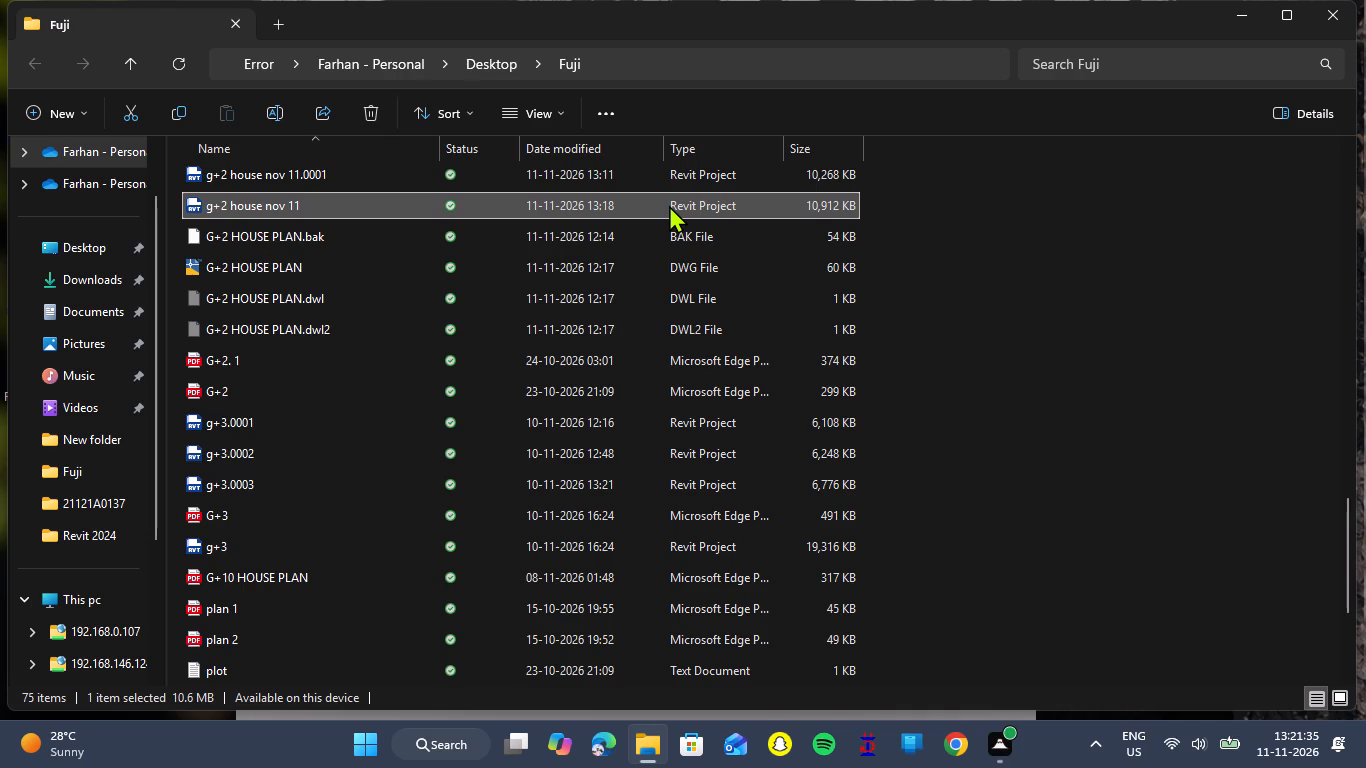
pyautogui.doubleClick(751, 198)
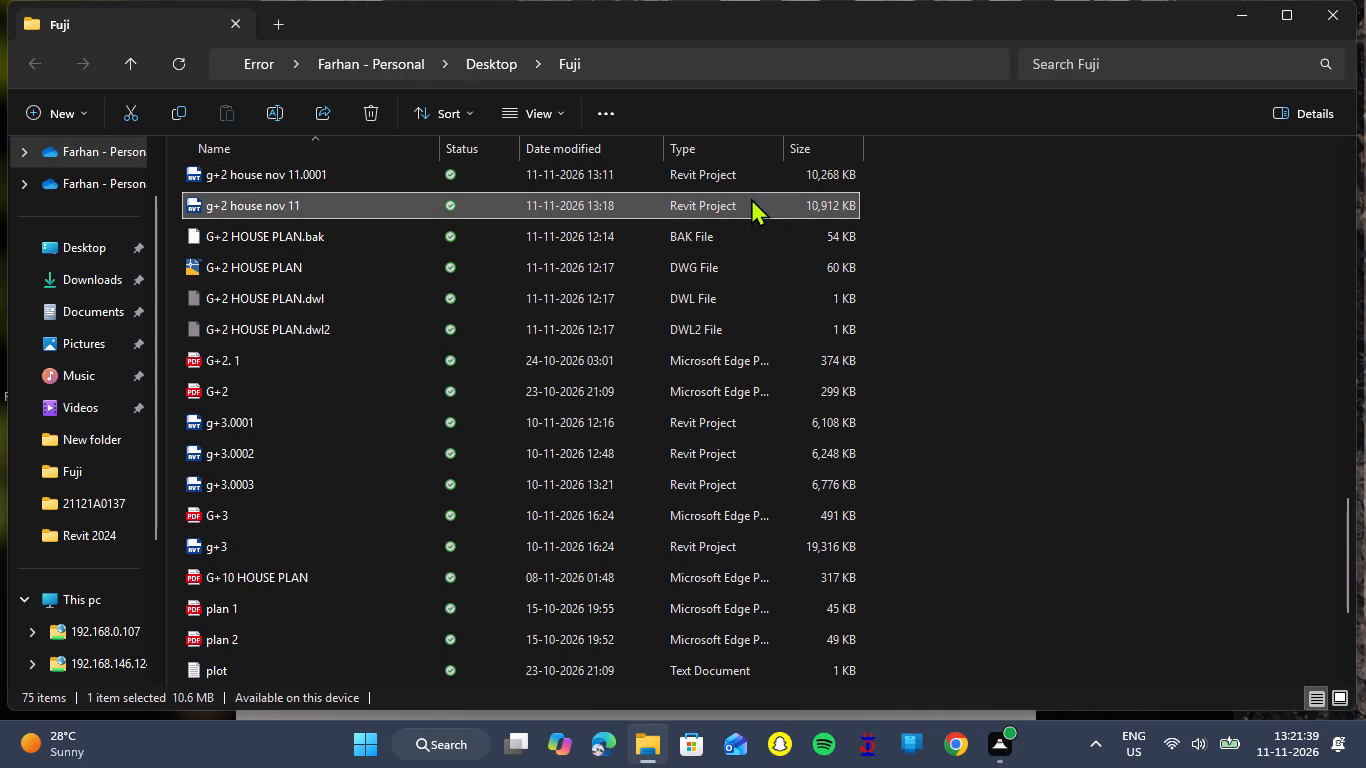
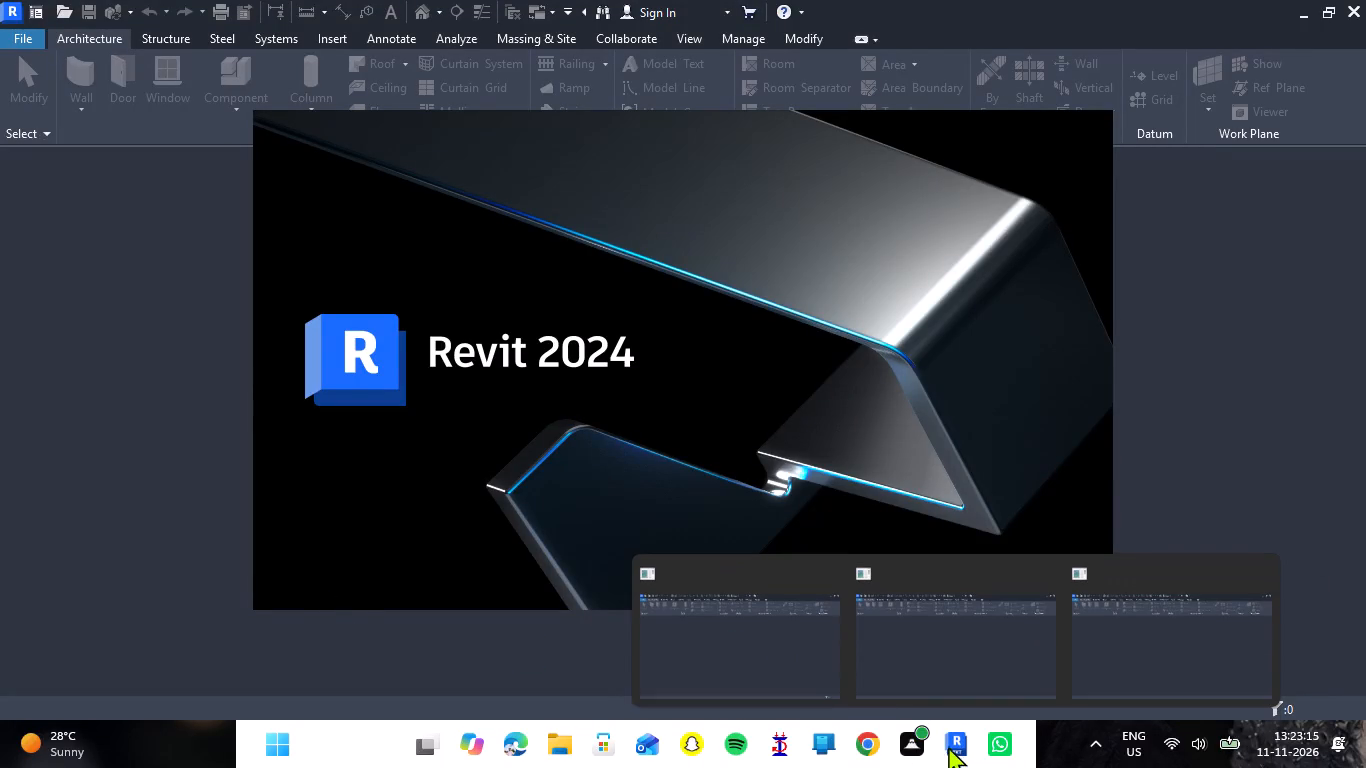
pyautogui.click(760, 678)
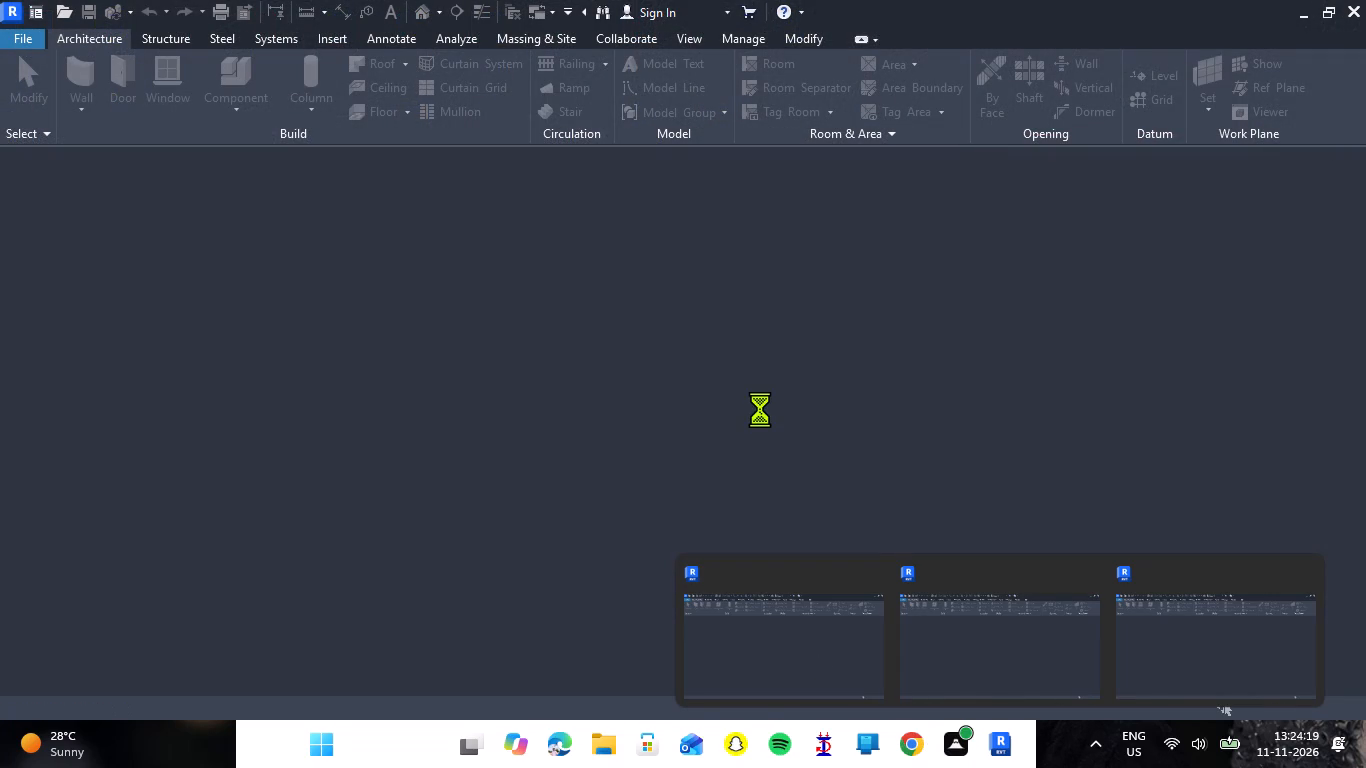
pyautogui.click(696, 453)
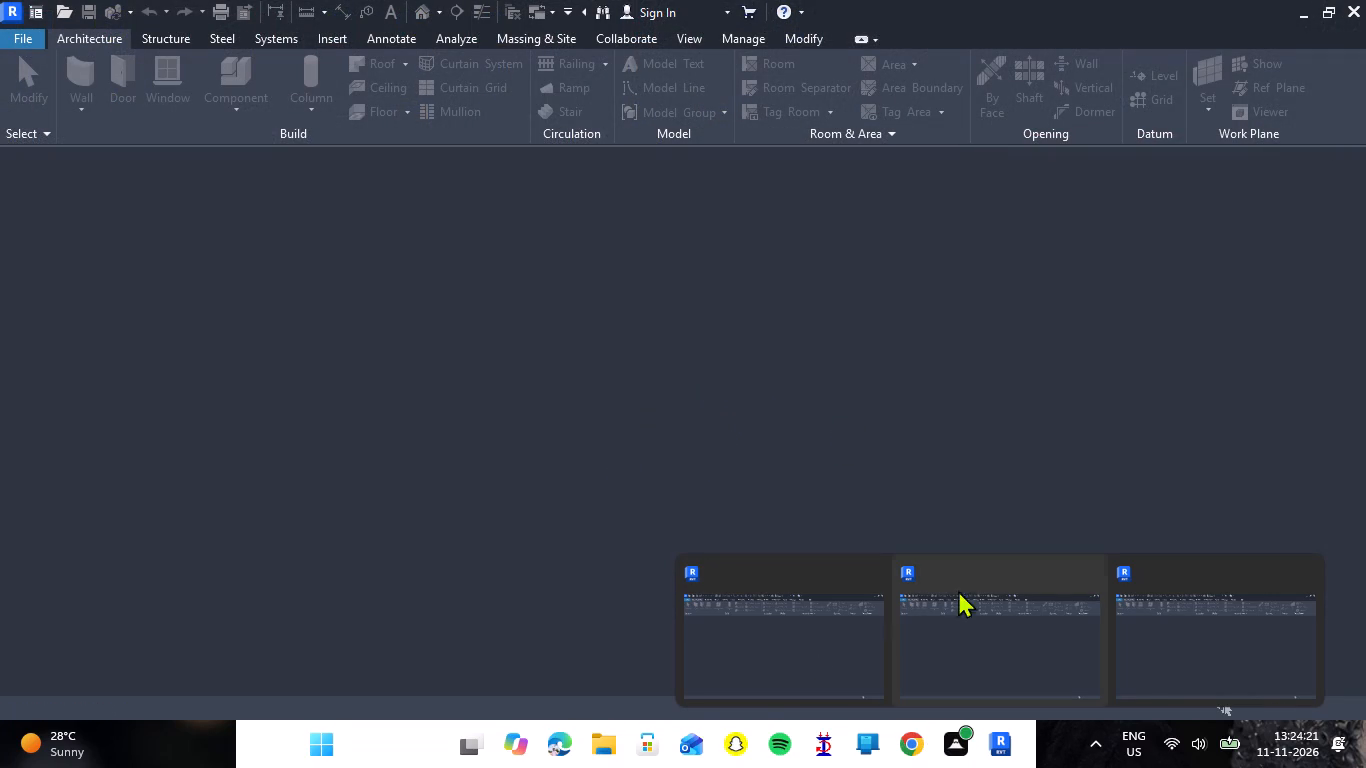
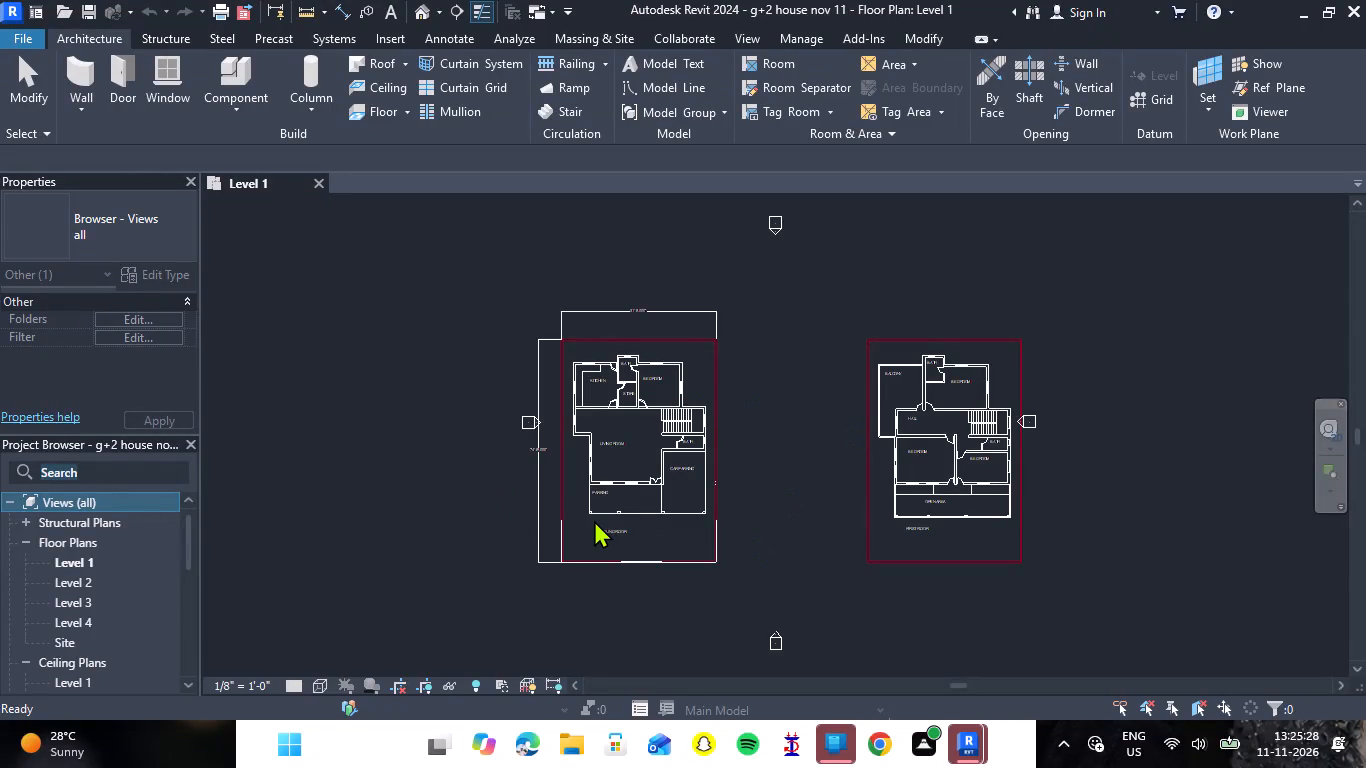
# Undock the Project Browser from below the Properties palette and float it over the empty drawing area beside the house floor plans.
pyautogui.moveTo(123, 445); pyautogui.dragTo(181, 433)
pyautogui.moveTo(181, 433); pyautogui.dragTo(1120, 315)
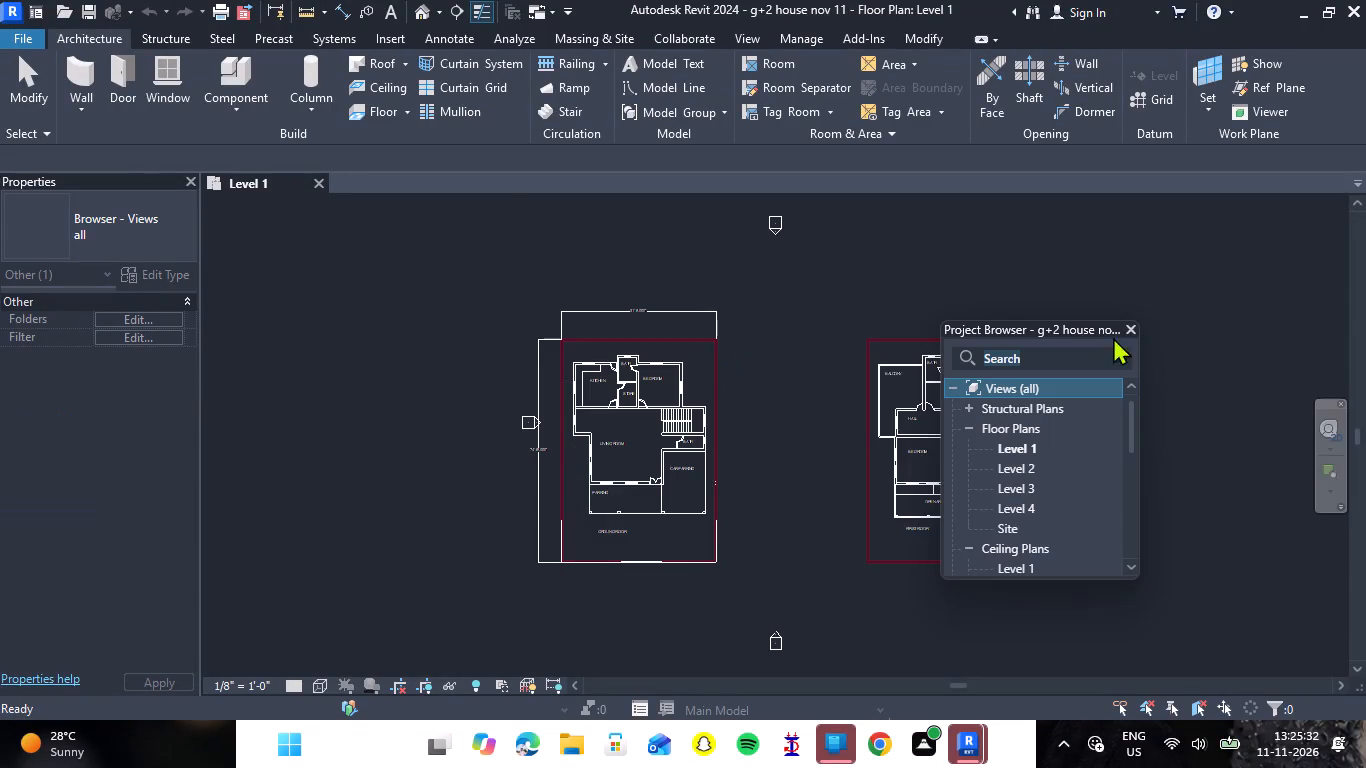
pyautogui.click(1059, 326)
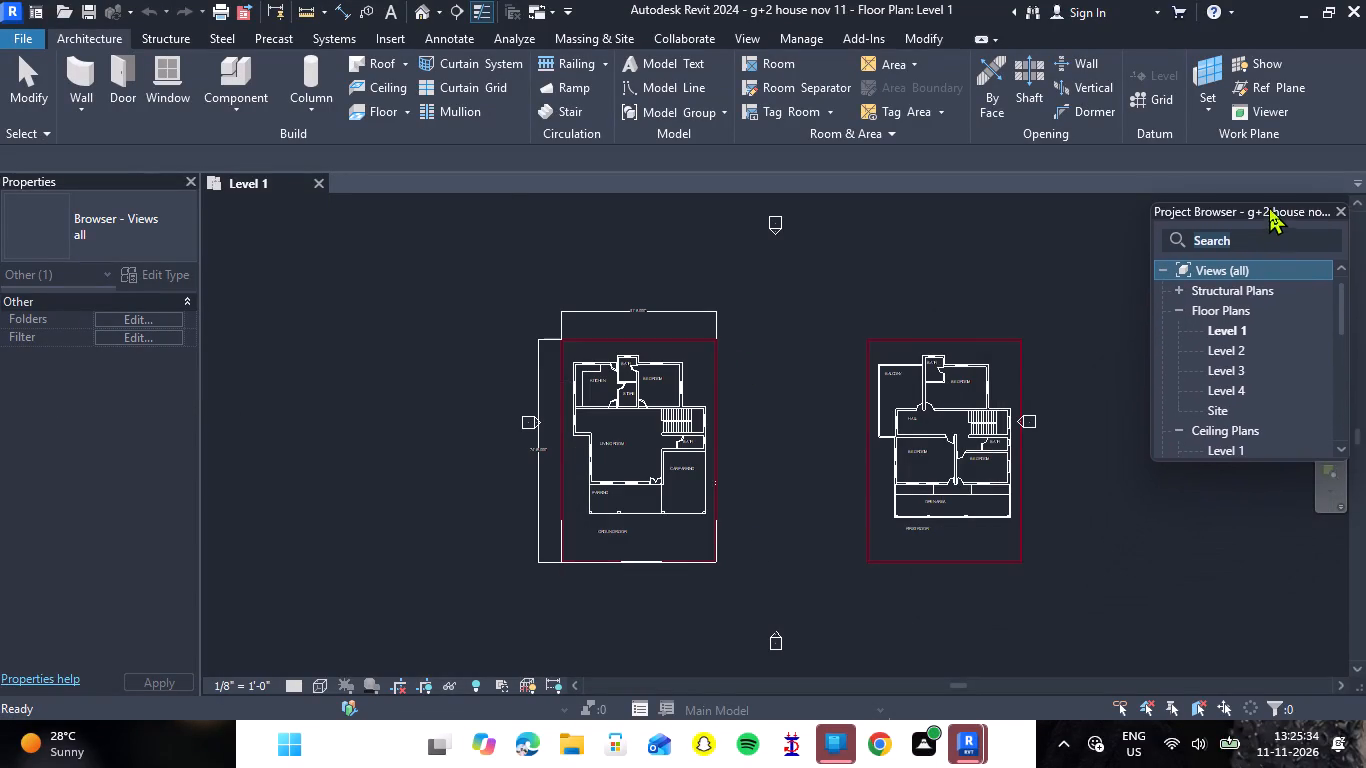
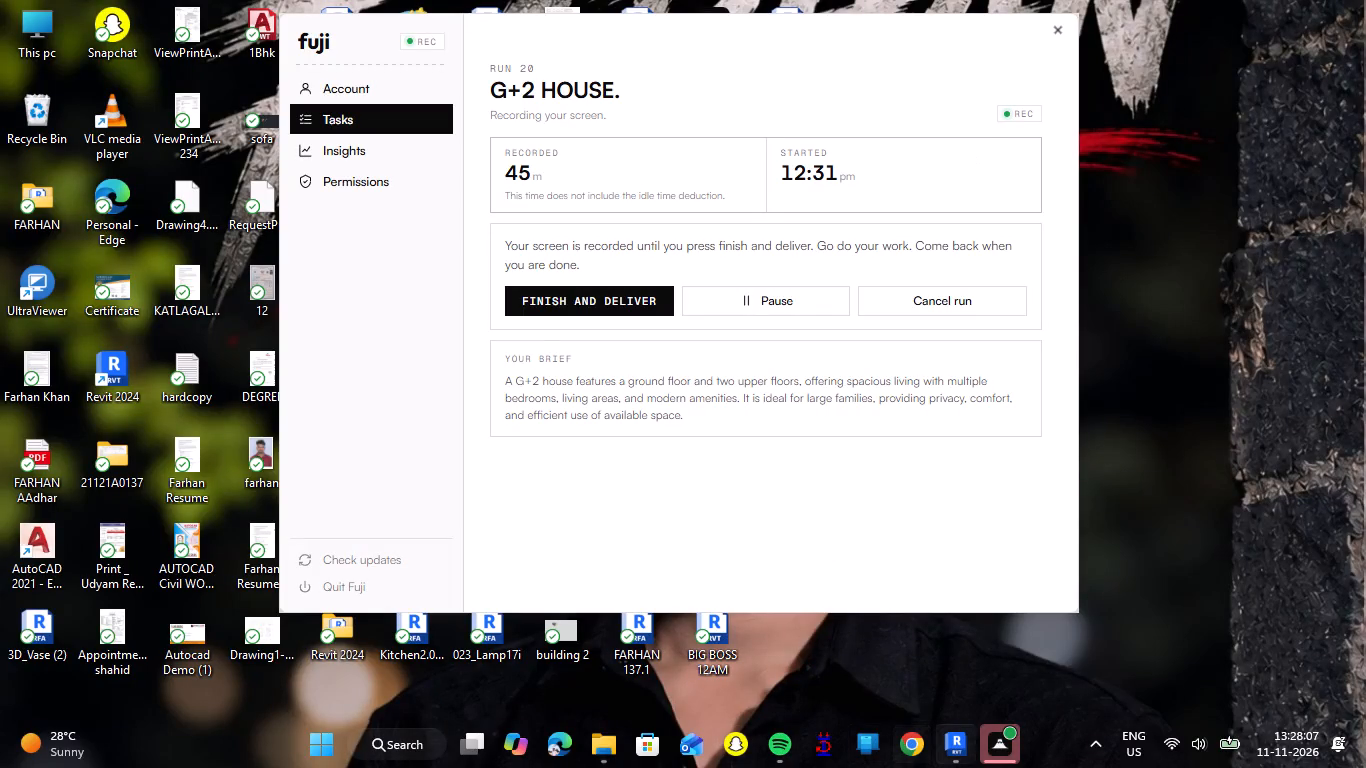
# Switch to Revit 2024 with the g+2 house nov 11 project open in its 3D view.
pyautogui.click(969, 741)
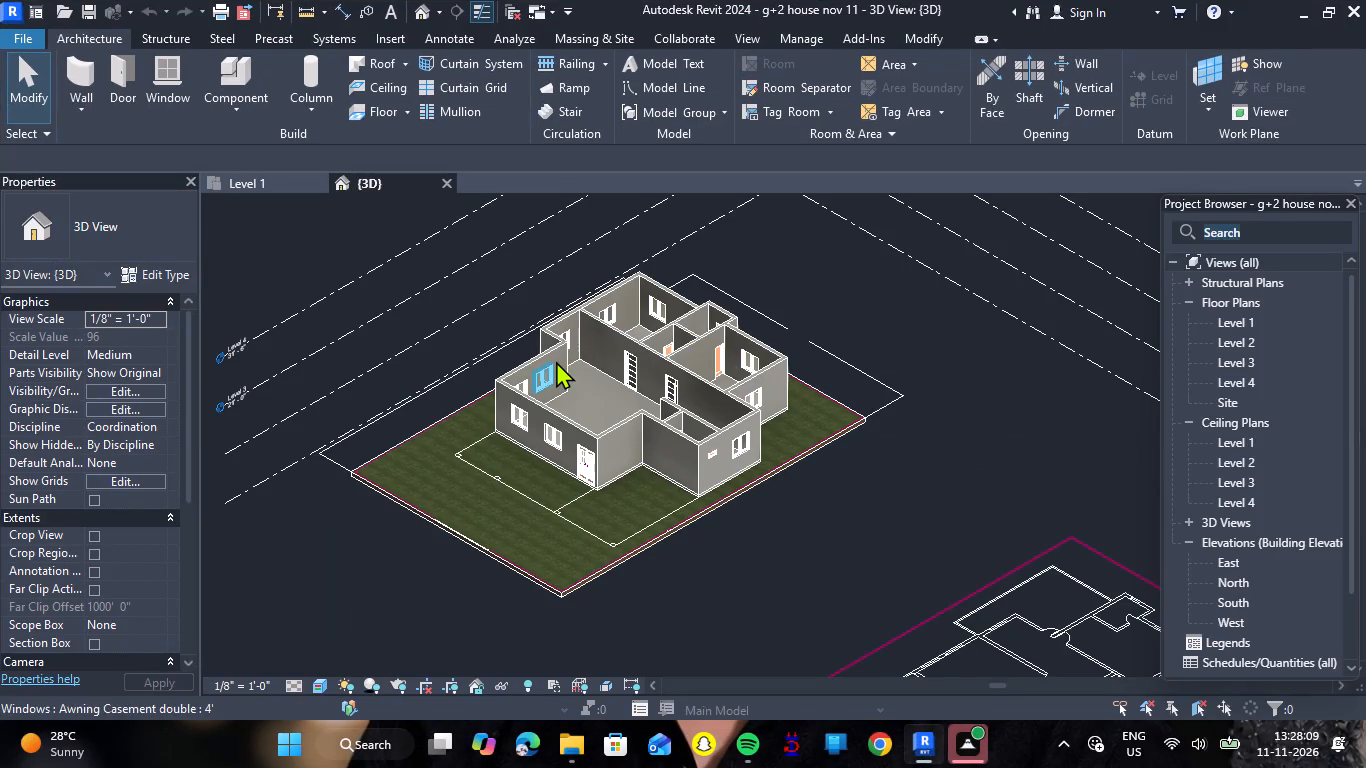
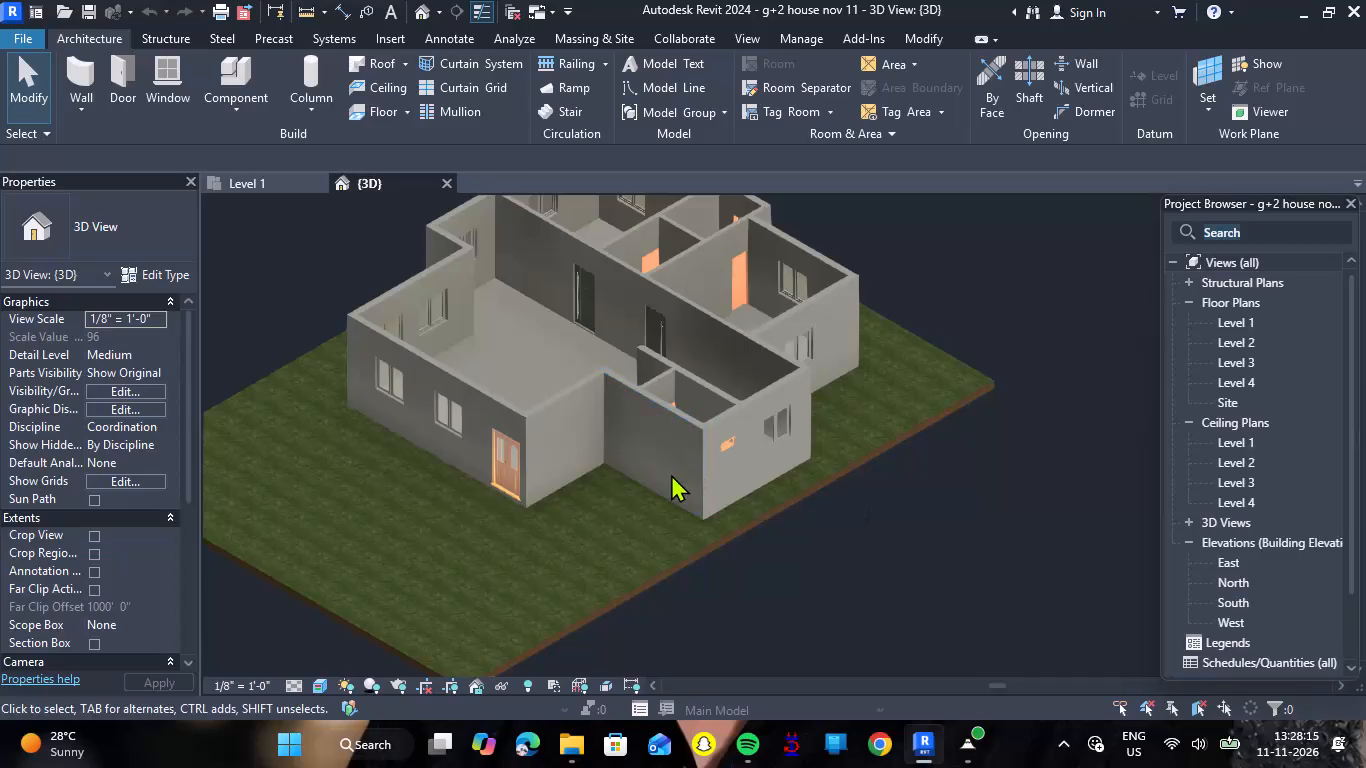
# Examine the ground floor's walls, doors and windows in the 3D view from the front and from above.
pyautogui.scroll(5, 495, 490)
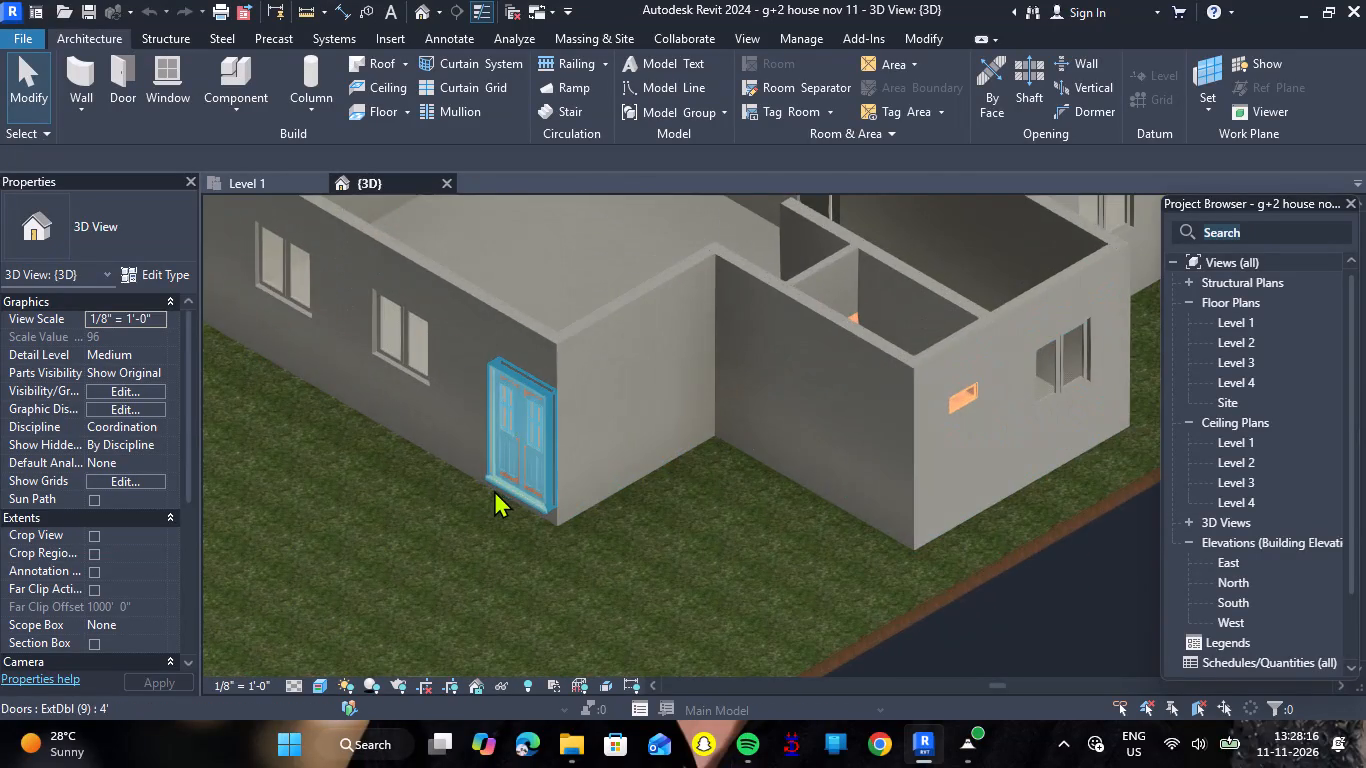
pyautogui.scroll(-5, 476, 523)
pyautogui.scroll(2, 472, 500)
pyautogui.scroll(-4, 451, 506)
pyautogui.scroll(-2, 444, 424)
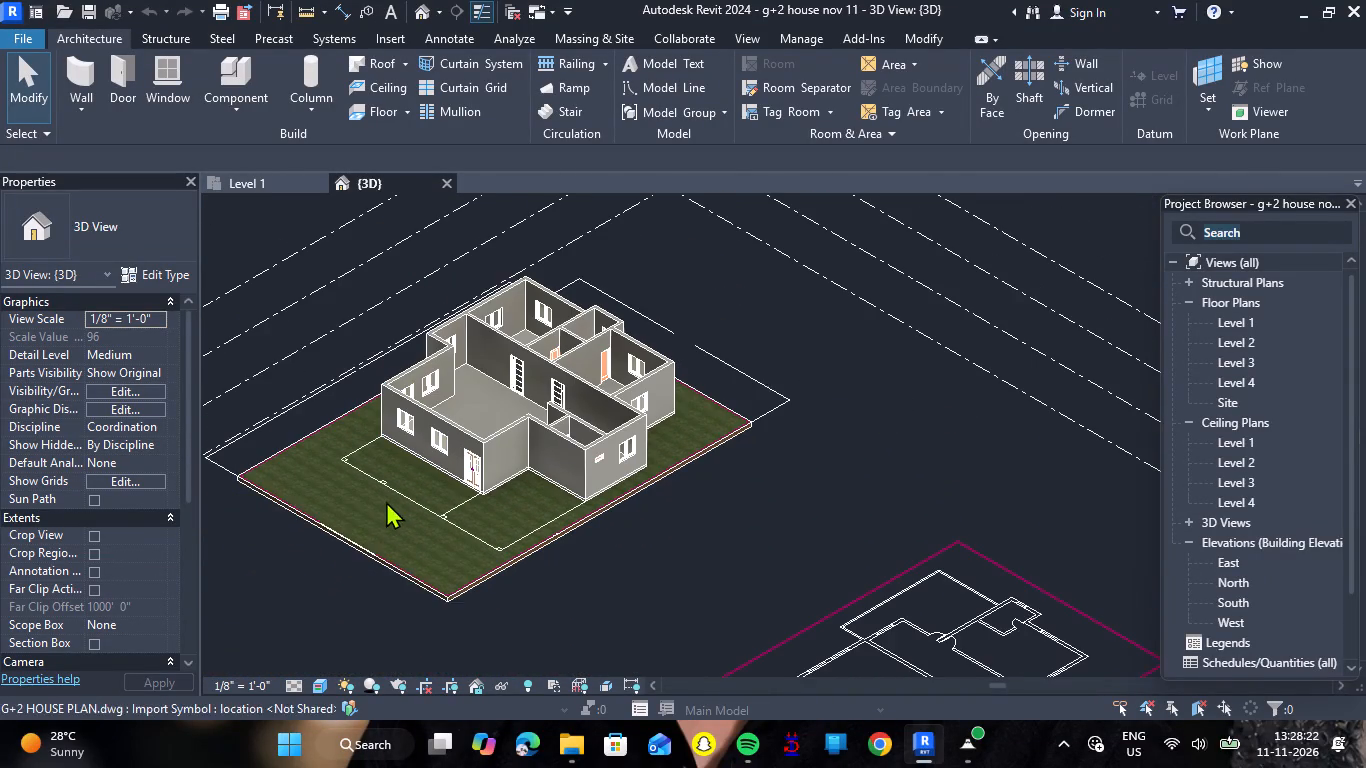
pyautogui.keyDown('shift'); pyautogui.moveTo(340, 509); pyautogui.dragTo(429, 460); pyautogui.keyUp('shift')
pyautogui.keyDown('shift'); pyautogui.moveTo(340, 509); pyautogui.dragTo(429, 460, button='right'); pyautogui.keyUp('shift')
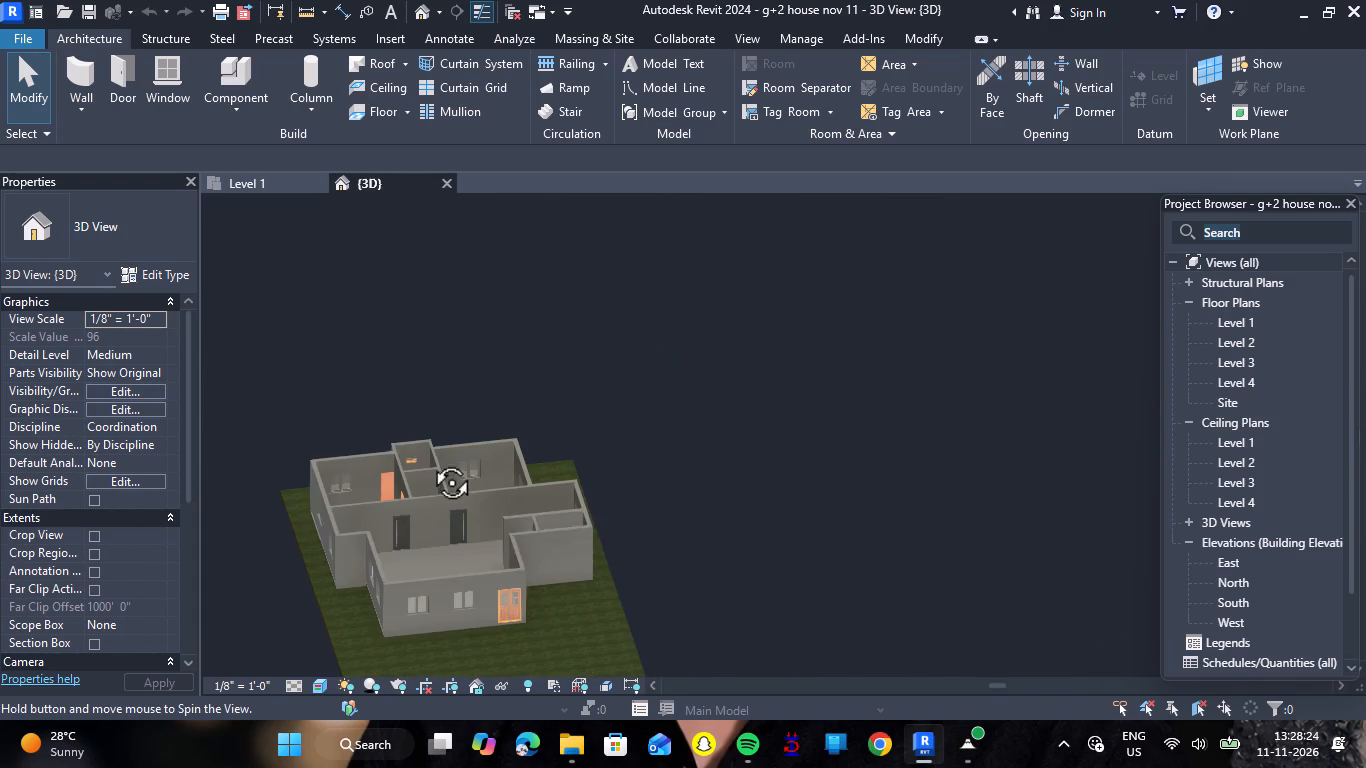
pyautogui.keyDown('shift'); pyautogui.moveTo(429, 460); pyautogui.dragTo(467, 463, button='right'); pyautogui.keyUp('shift')
pyautogui.keyDown('shift'); pyautogui.moveTo(429, 460); pyautogui.dragTo(467, 463); pyautogui.keyUp('shift')
pyautogui.scroll(5, 373, 496)
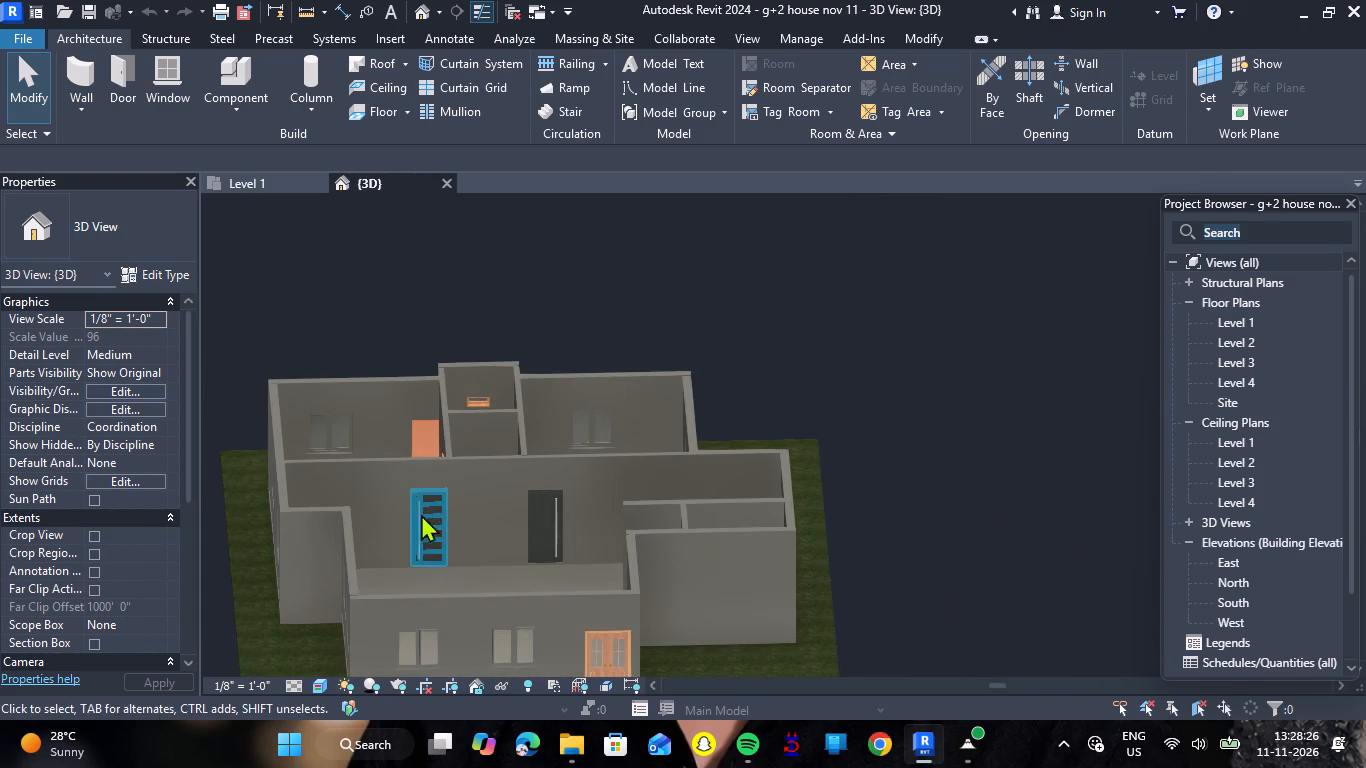
pyautogui.scroll(4, 516, 557)
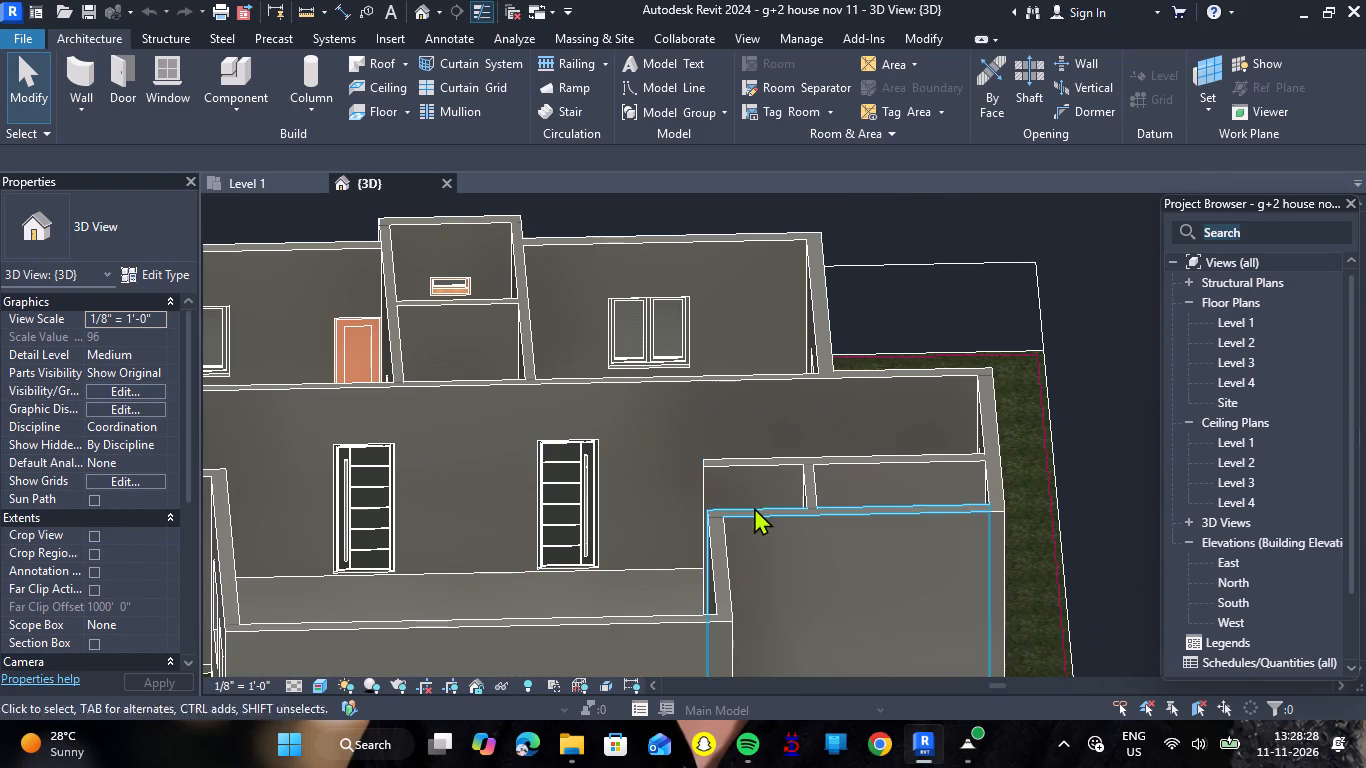
pyautogui.scroll(-3, 719, 507)
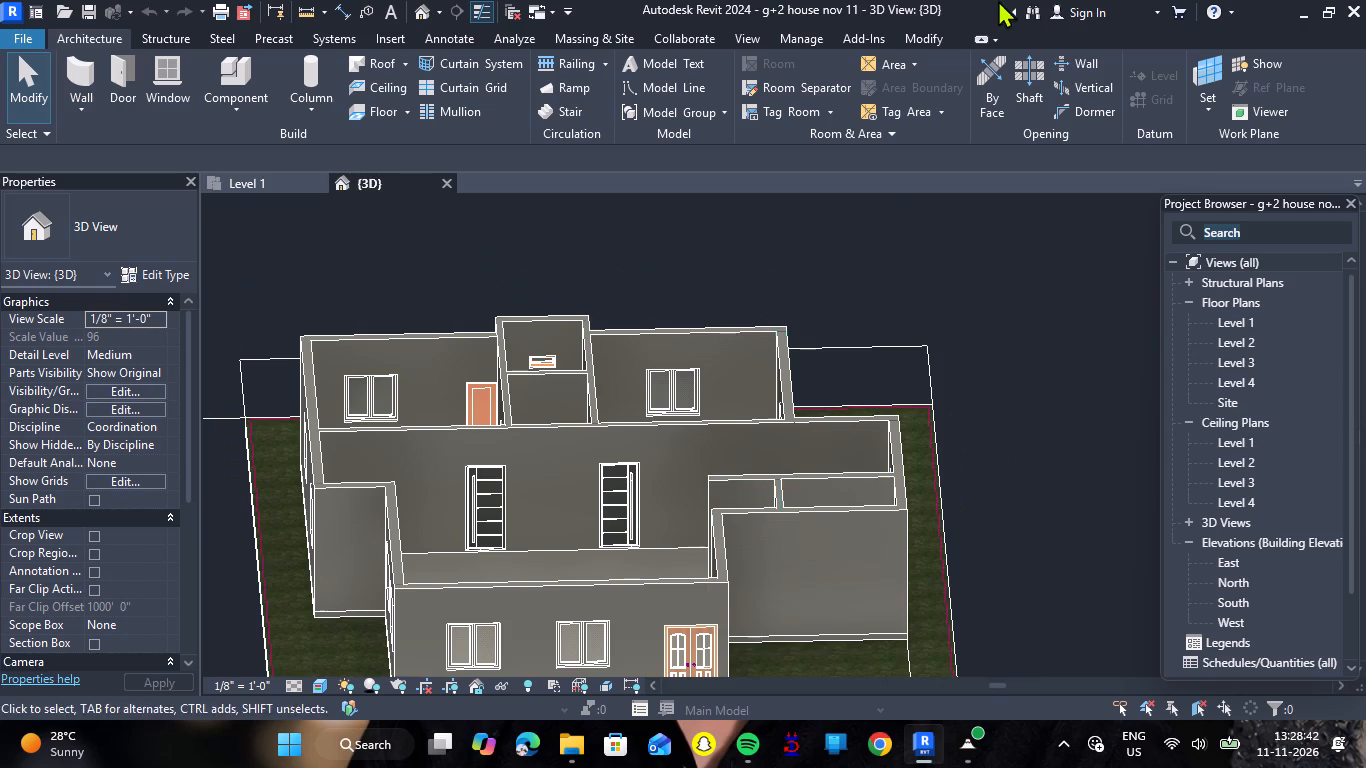
# Create a new project material and name it "interior bed room paint".
pyautogui.click(801, 43)
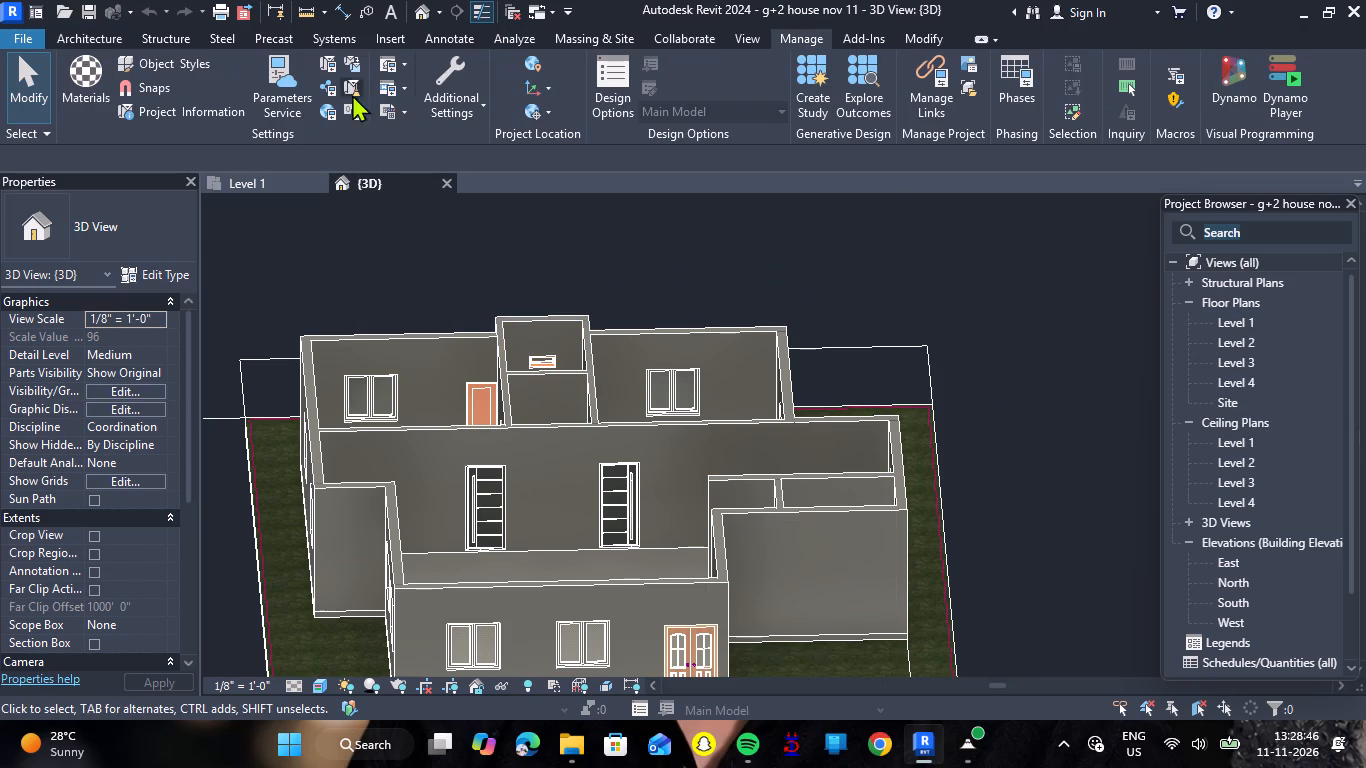
pyautogui.click(65, 80)
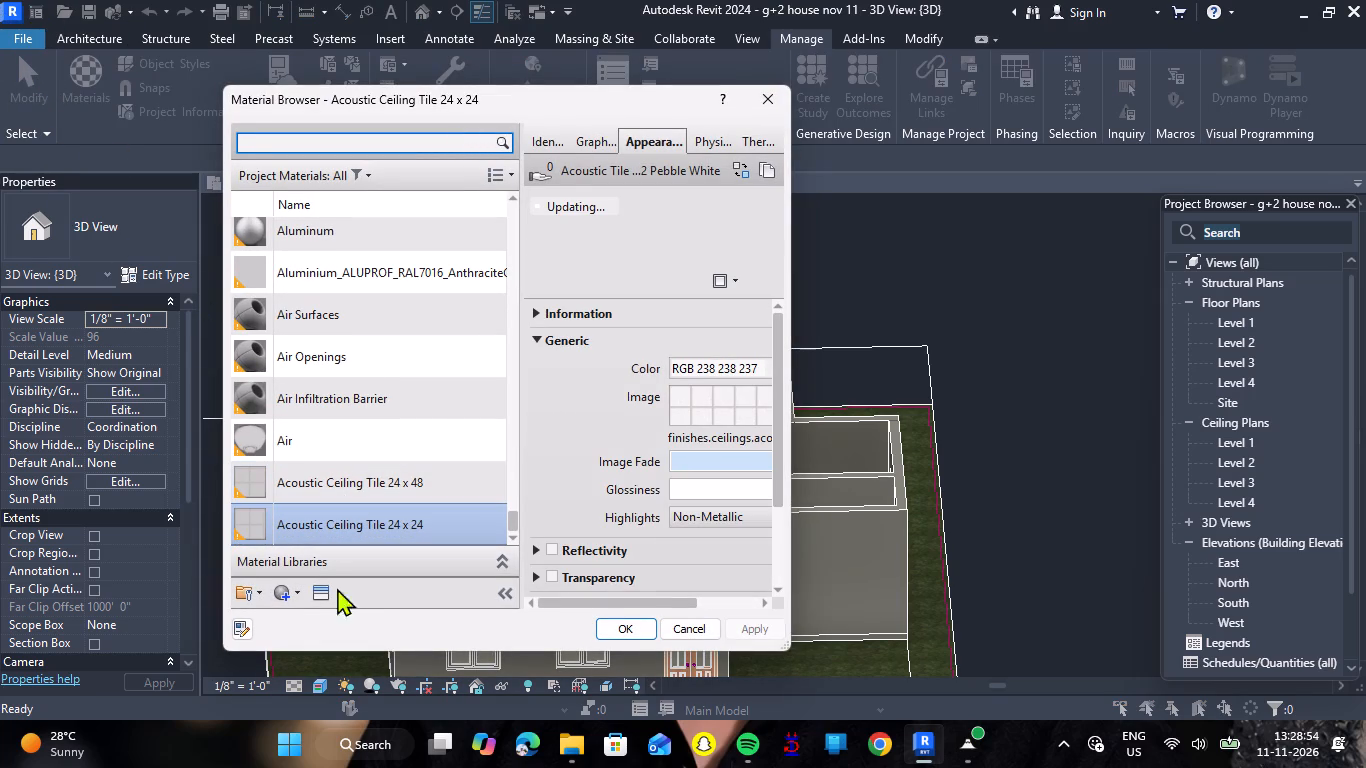
pyautogui.click(294, 594)
pyautogui.click(324, 619)
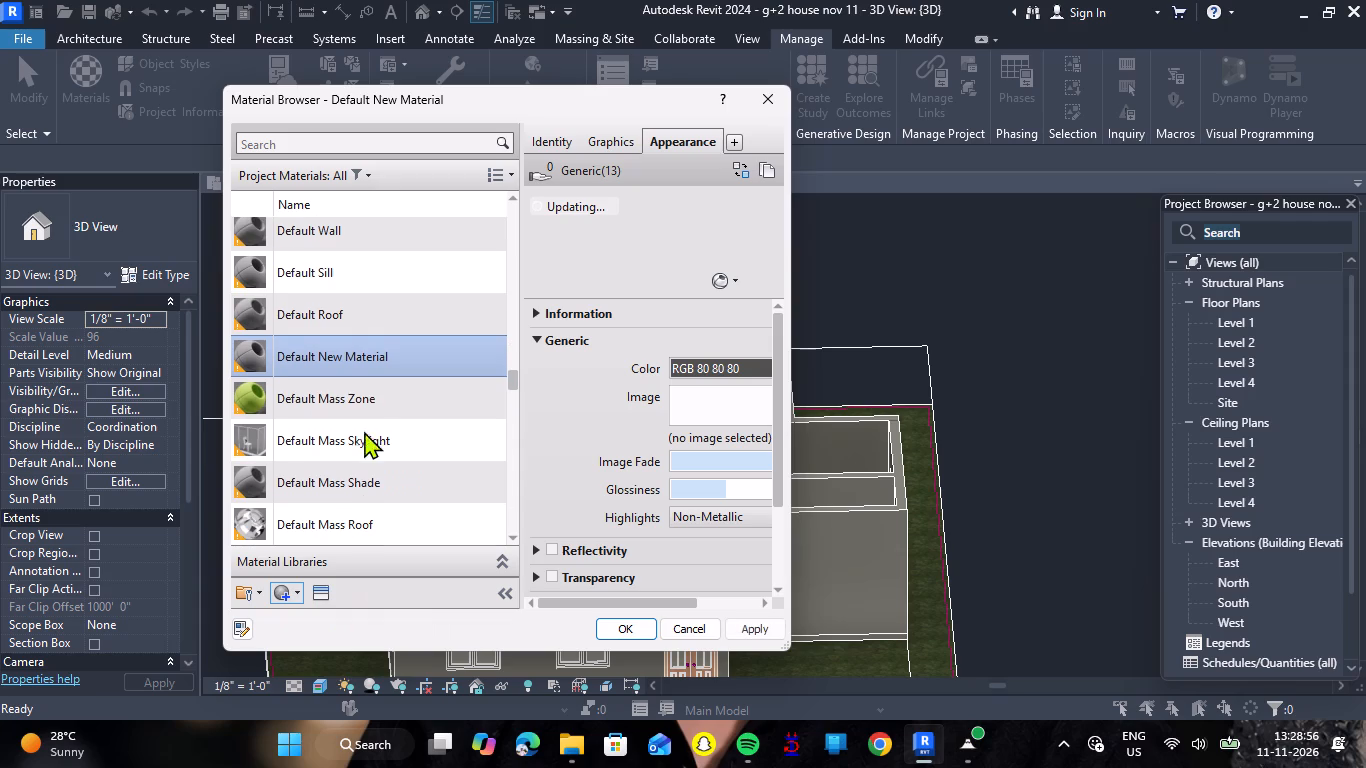
pyautogui.rightClick(418, 353)
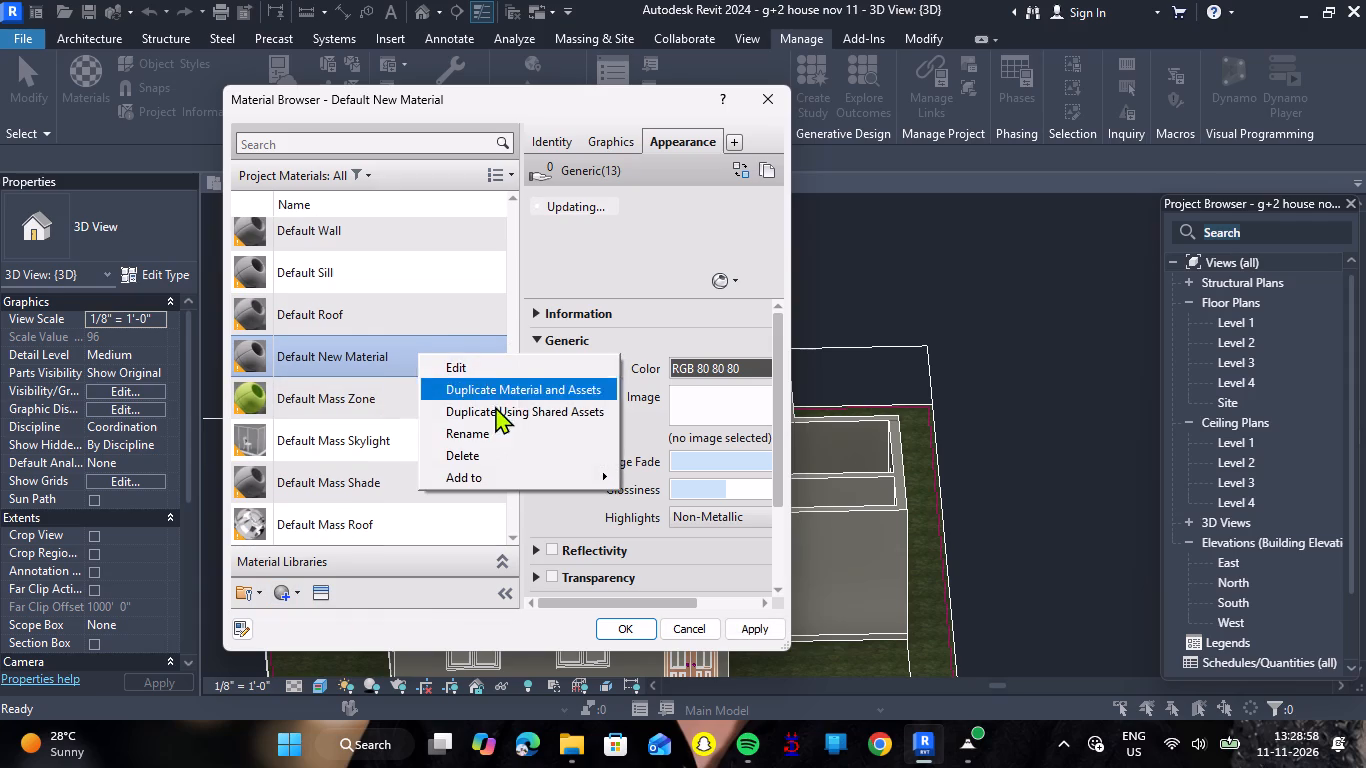
pyautogui.click(473, 428)
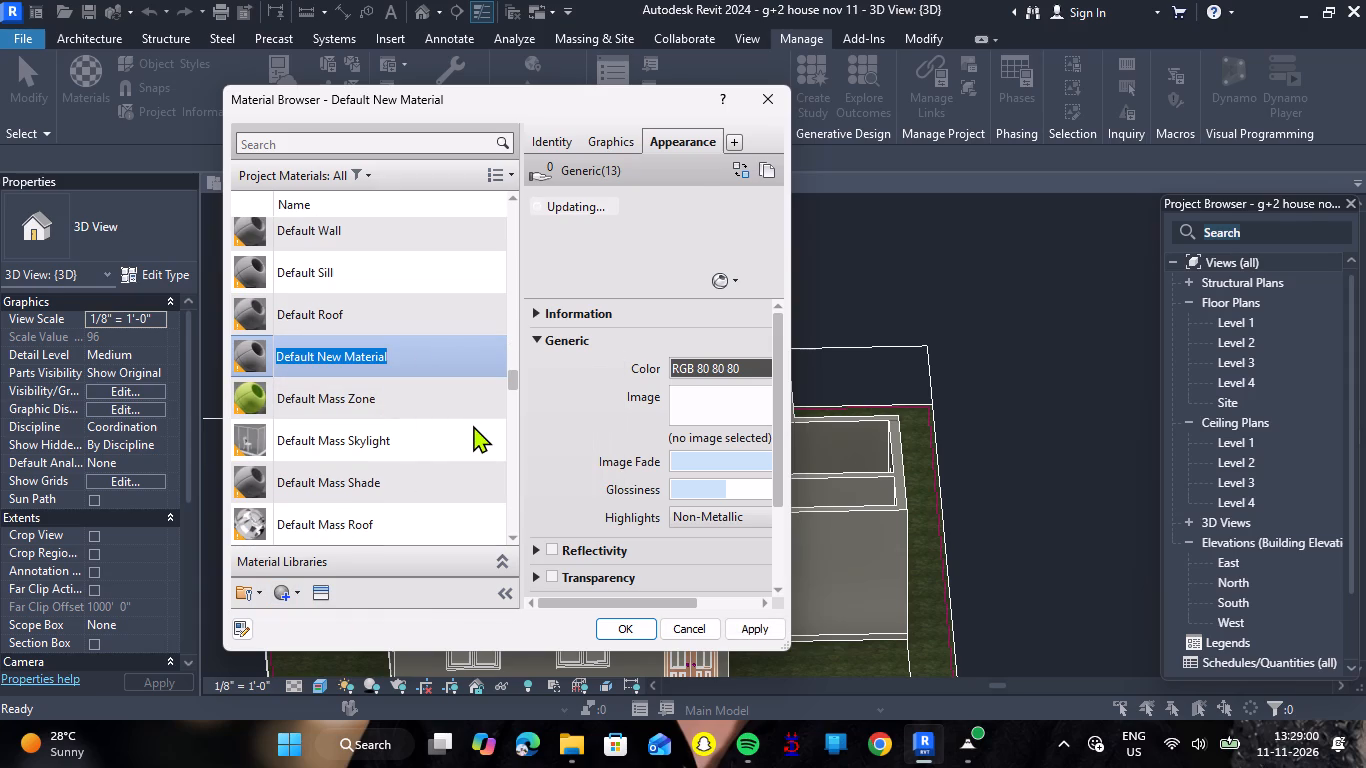
pyautogui.press('BackSpace')
pyautogui.write('inter')
pyautogui.write('ior')
pyautogui.press('space')
pyautogui.write('bed room')
pyautogui.press('space')
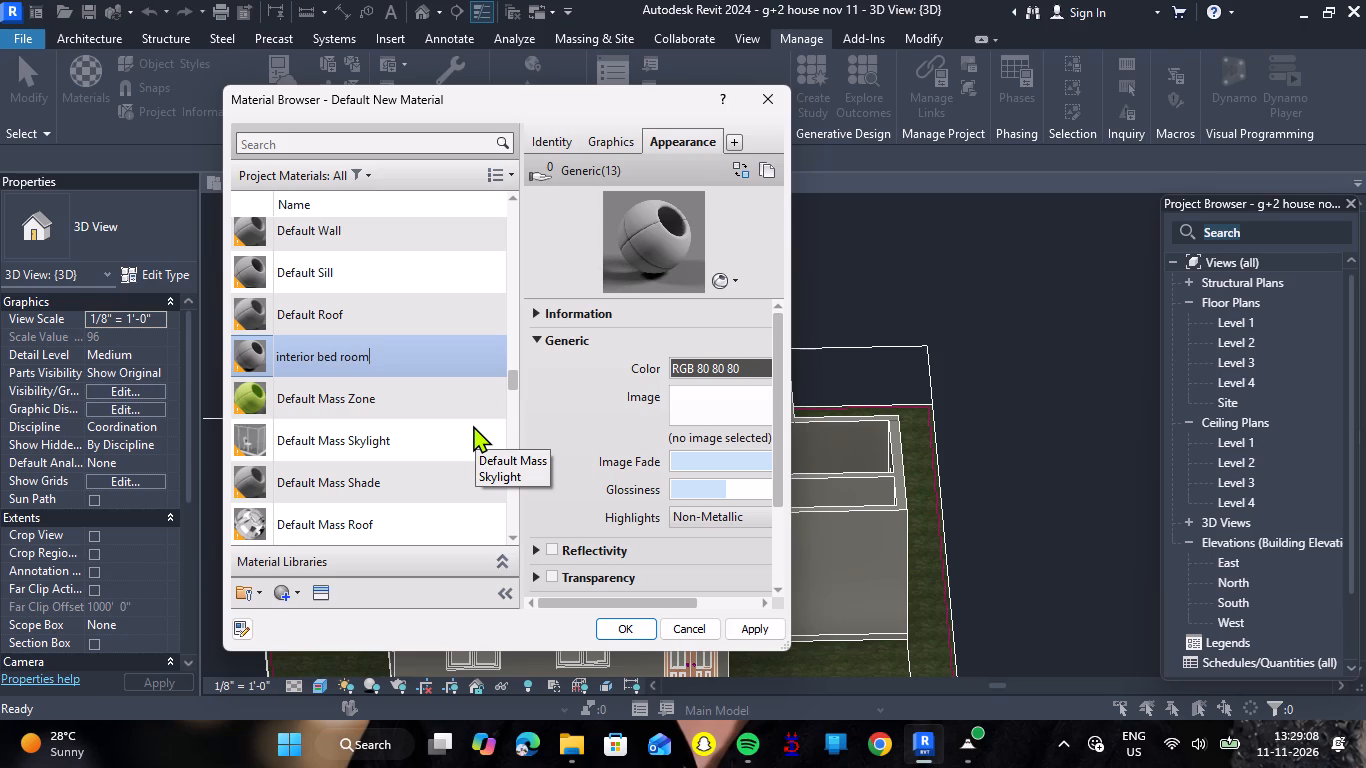
pyautogui.write('paint')
pyautogui.press('space')
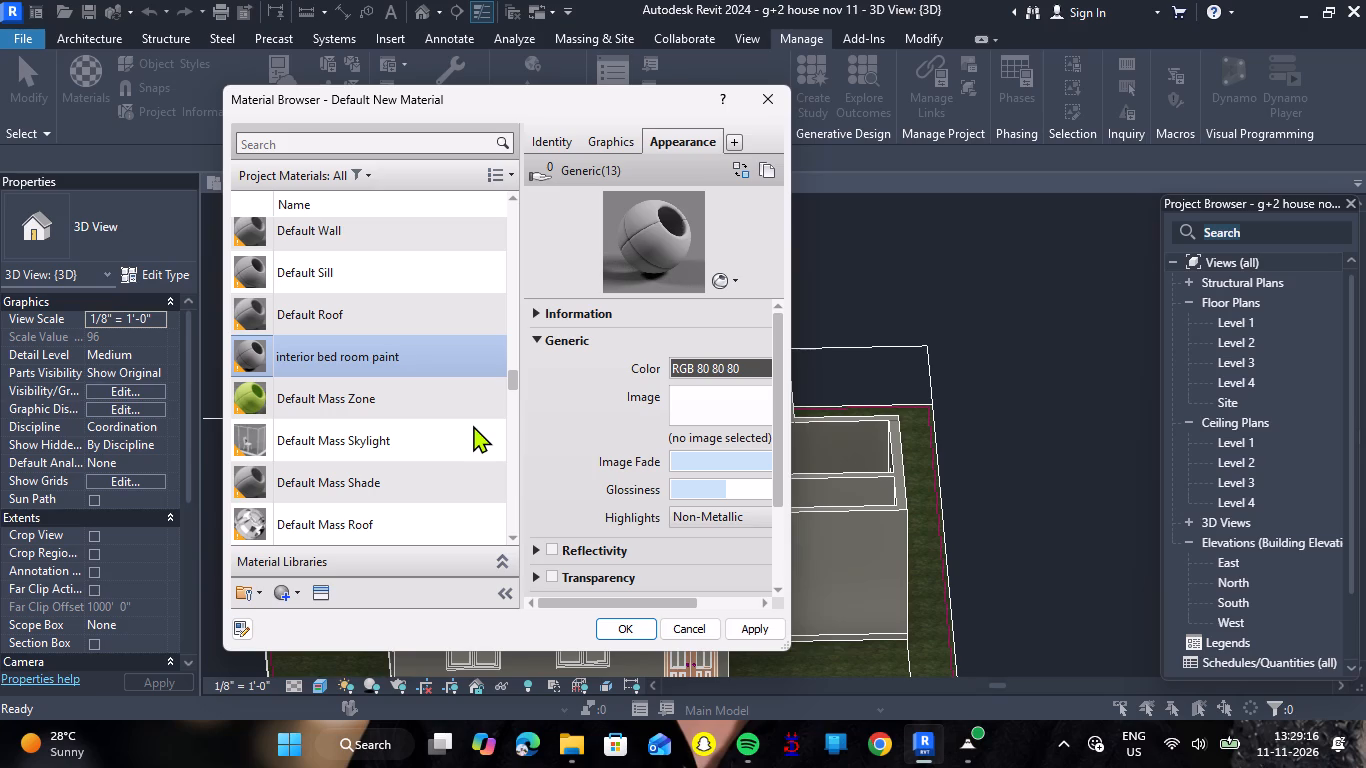
pyautogui.press('Return')
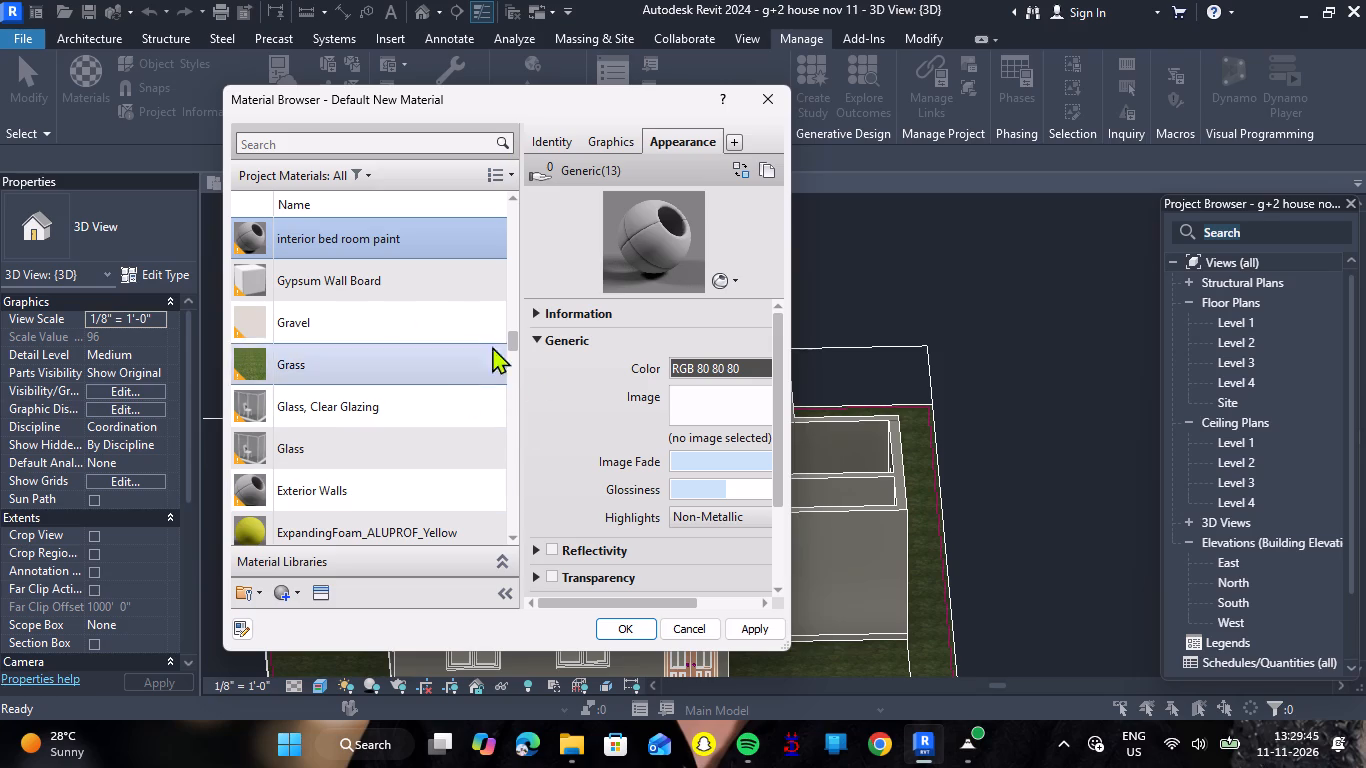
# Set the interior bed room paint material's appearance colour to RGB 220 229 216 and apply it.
pyautogui.click(318, 597)
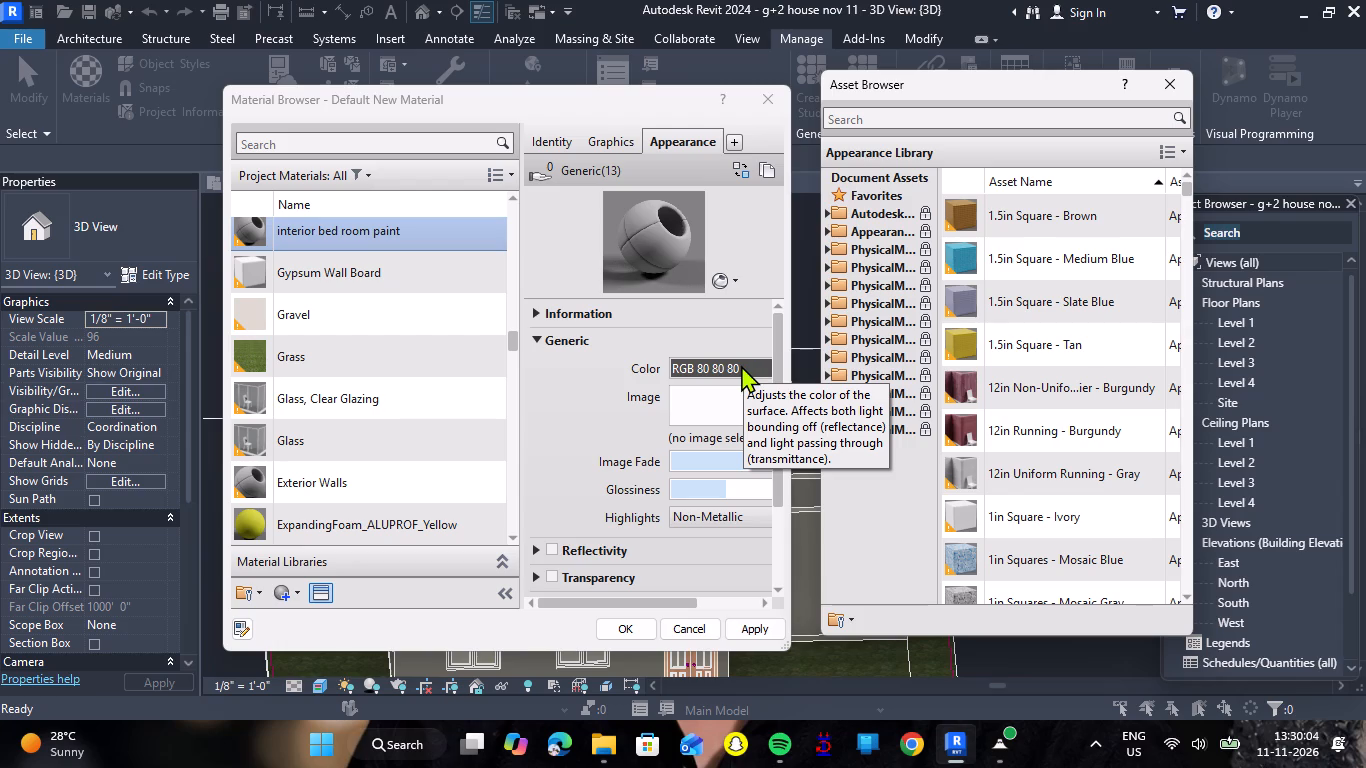
pyautogui.click(733, 373)
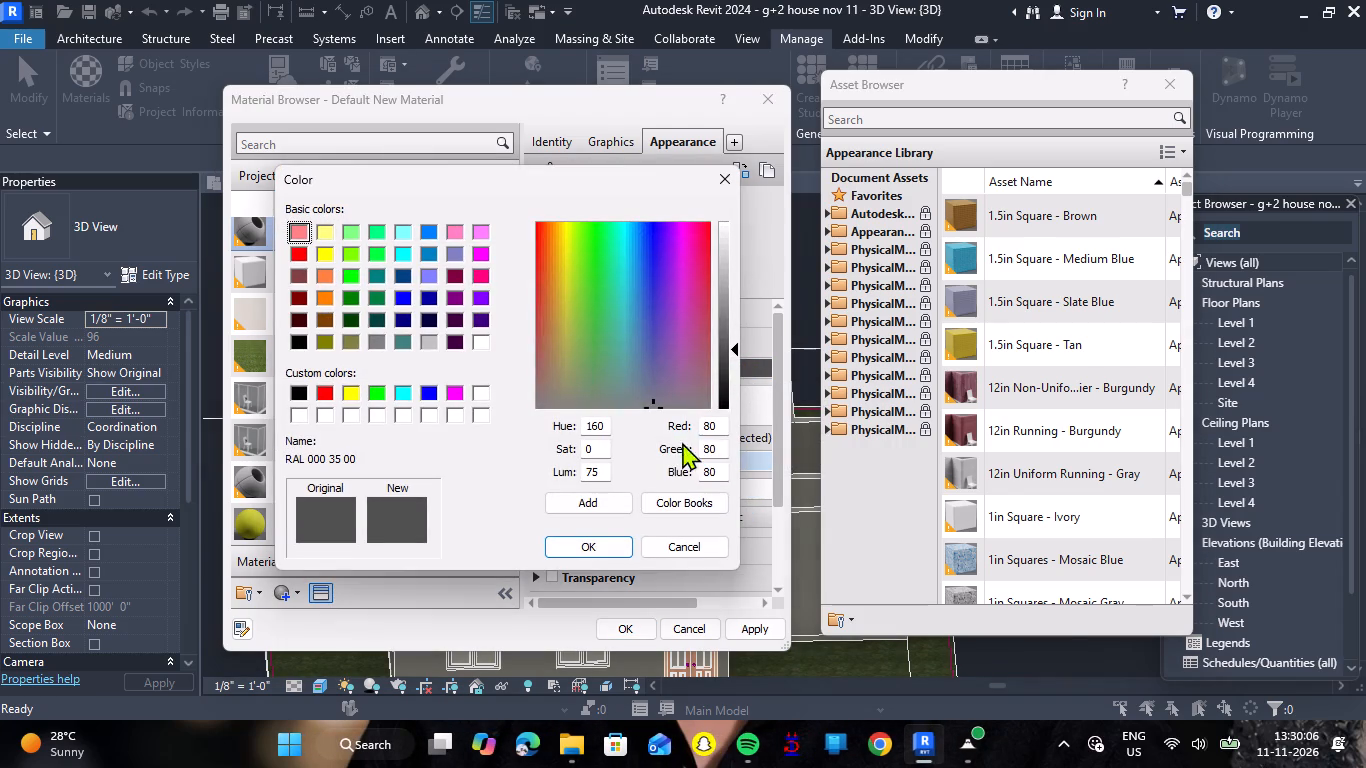
pyautogui.click(721, 424)
pyautogui.press('Delete')
pyautogui.press('Delete')
pyautogui.press('Delete')
pyautogui.press('Delete')
pyautogui.press('Delete')
pyautogui.press('Delete')
pyautogui.press('Delete')
pyautogui.press('Delete')
pyautogui.press('Delete')
pyautogui.press('Delete')
pyautogui.press('Delete')
pyautogui.press('Delete')
pyautogui.press('Delete')
pyautogui.press('Delete')
pyautogui.press('Delete')
pyautogui.press('Delete')
pyautogui.press('Delete')
pyautogui.press('Delete')
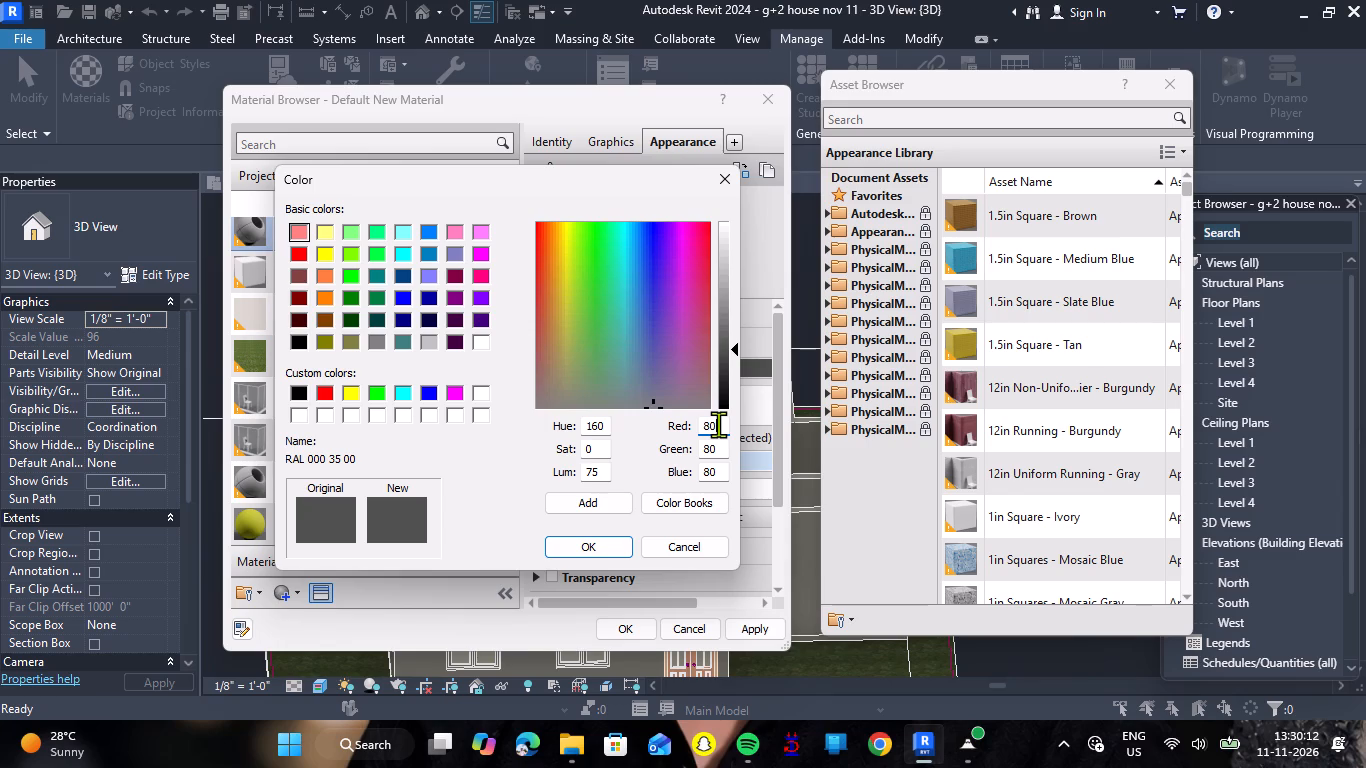
pyautogui.press('Delete')
pyautogui.press('Delete')
pyautogui.press('BackSpace')
pyautogui.press('BackSpace')
pyautogui.press('BackSpace')
pyautogui.press('BackSpace')
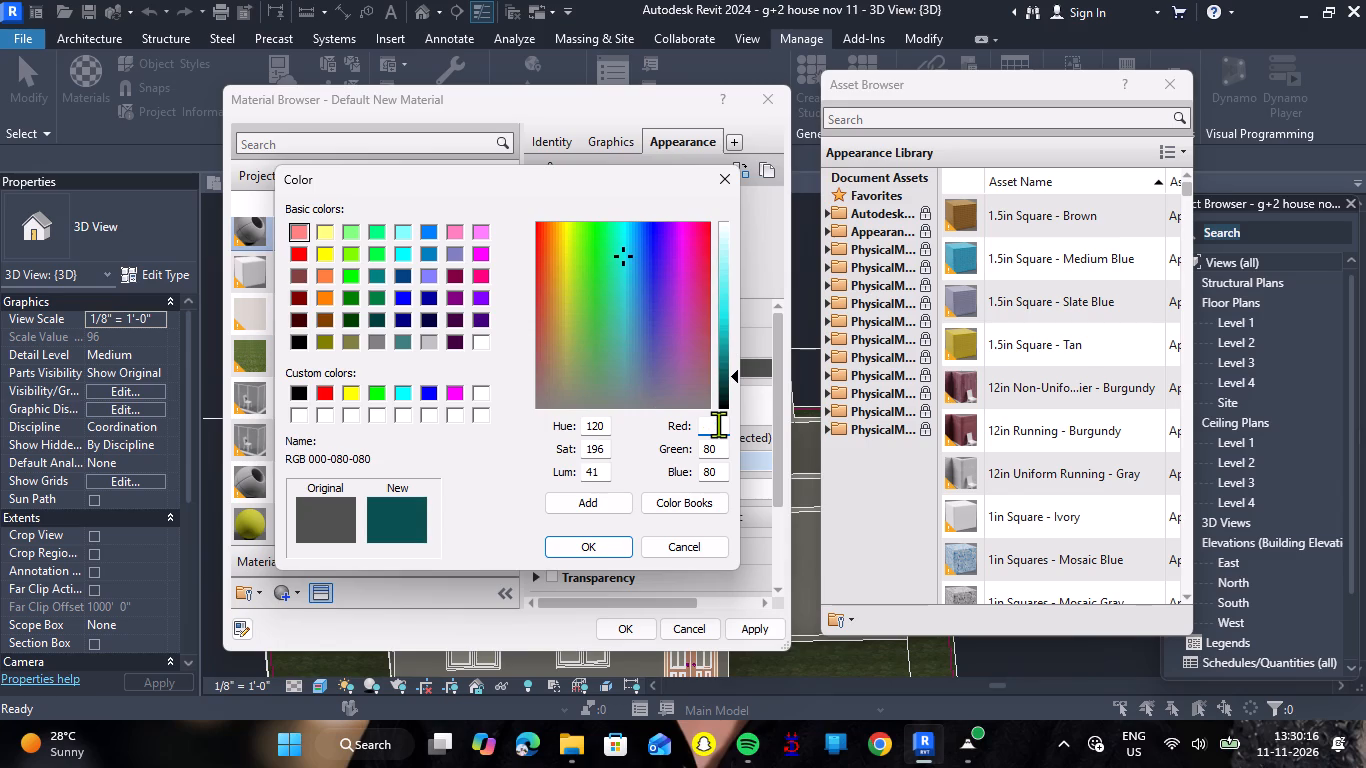
pyautogui.write('22')
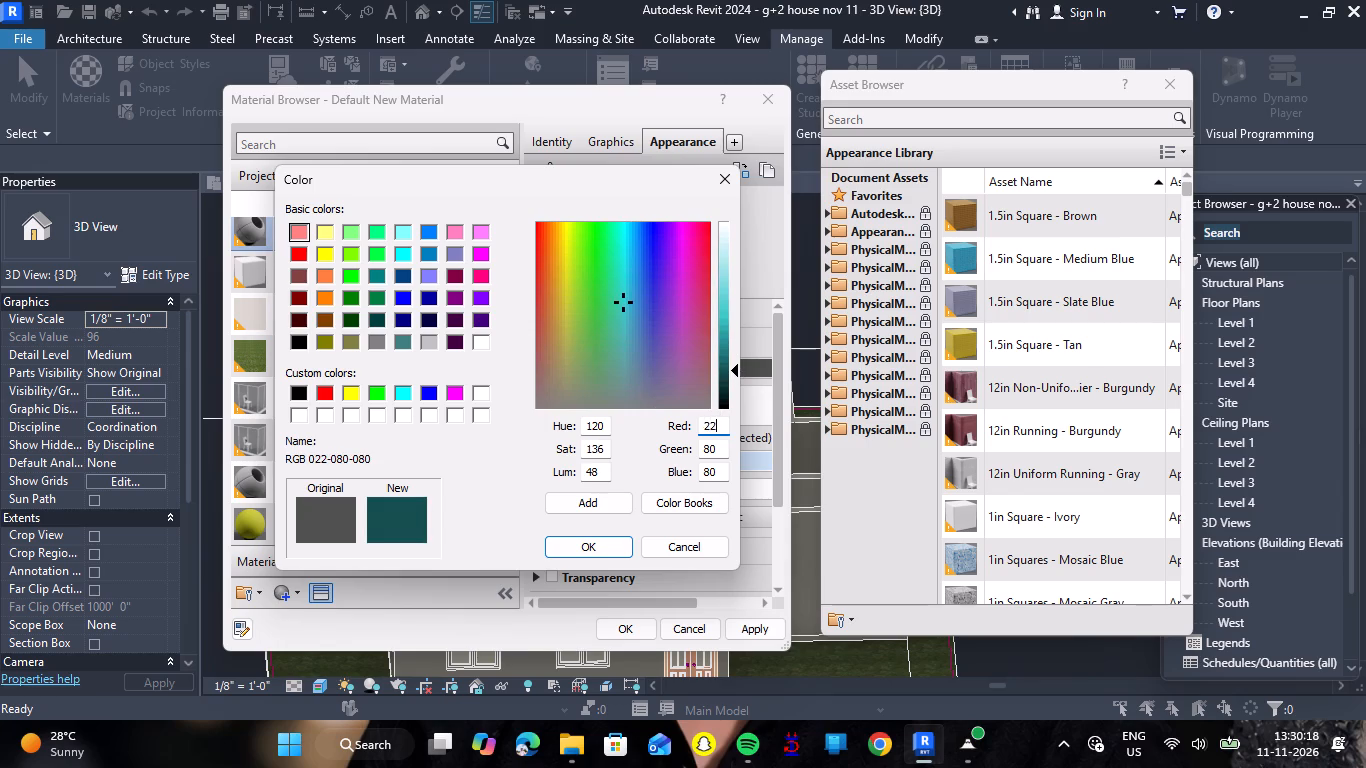
pyautogui.press('0')
pyautogui.press('Tab')
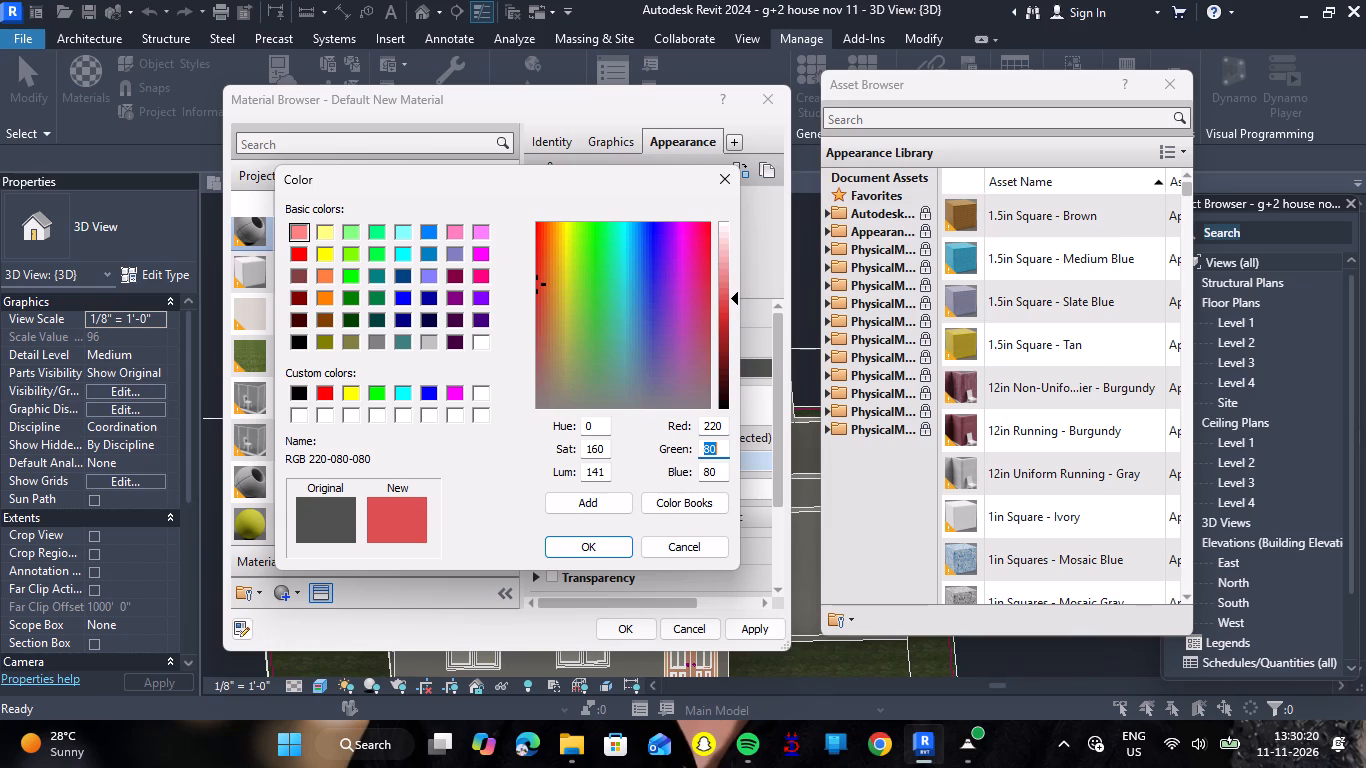
pyautogui.write('229')
pyautogui.press('Tab')
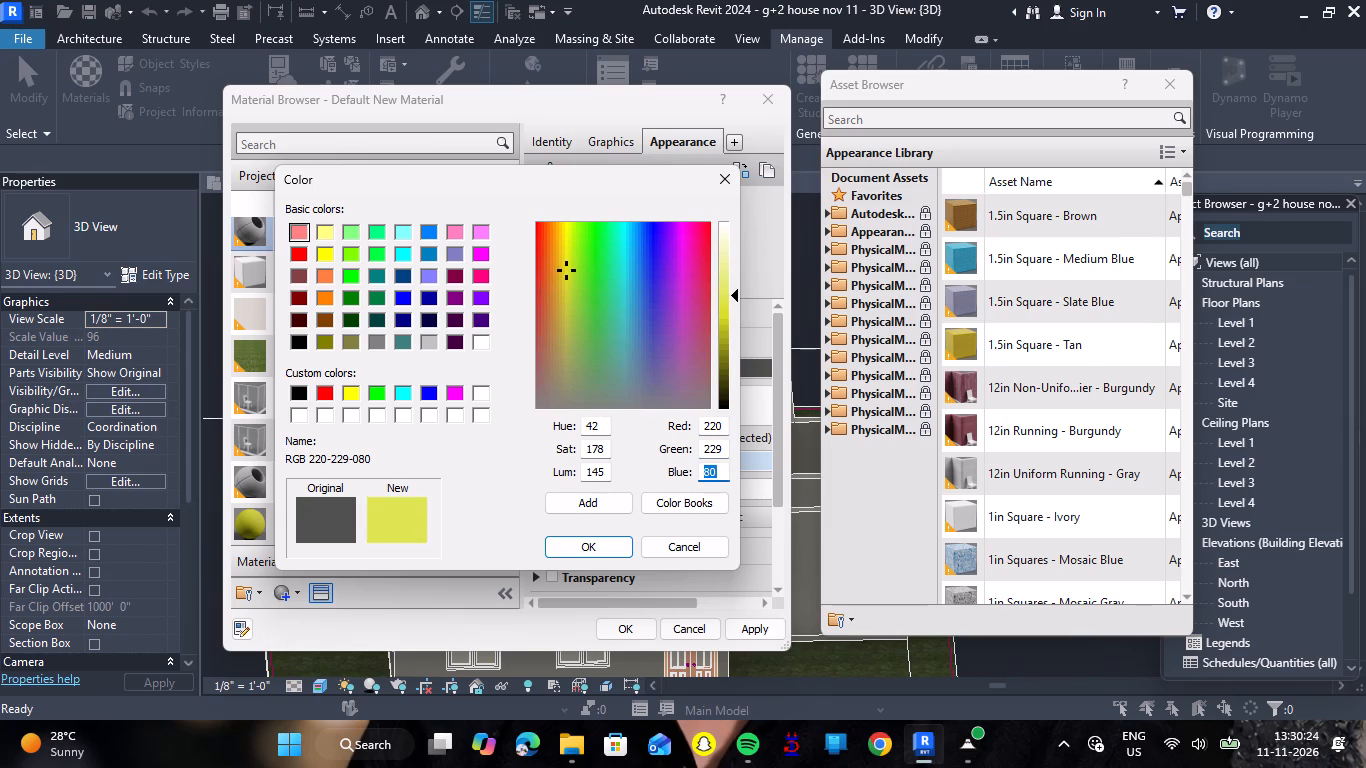
pyautogui.write('216')
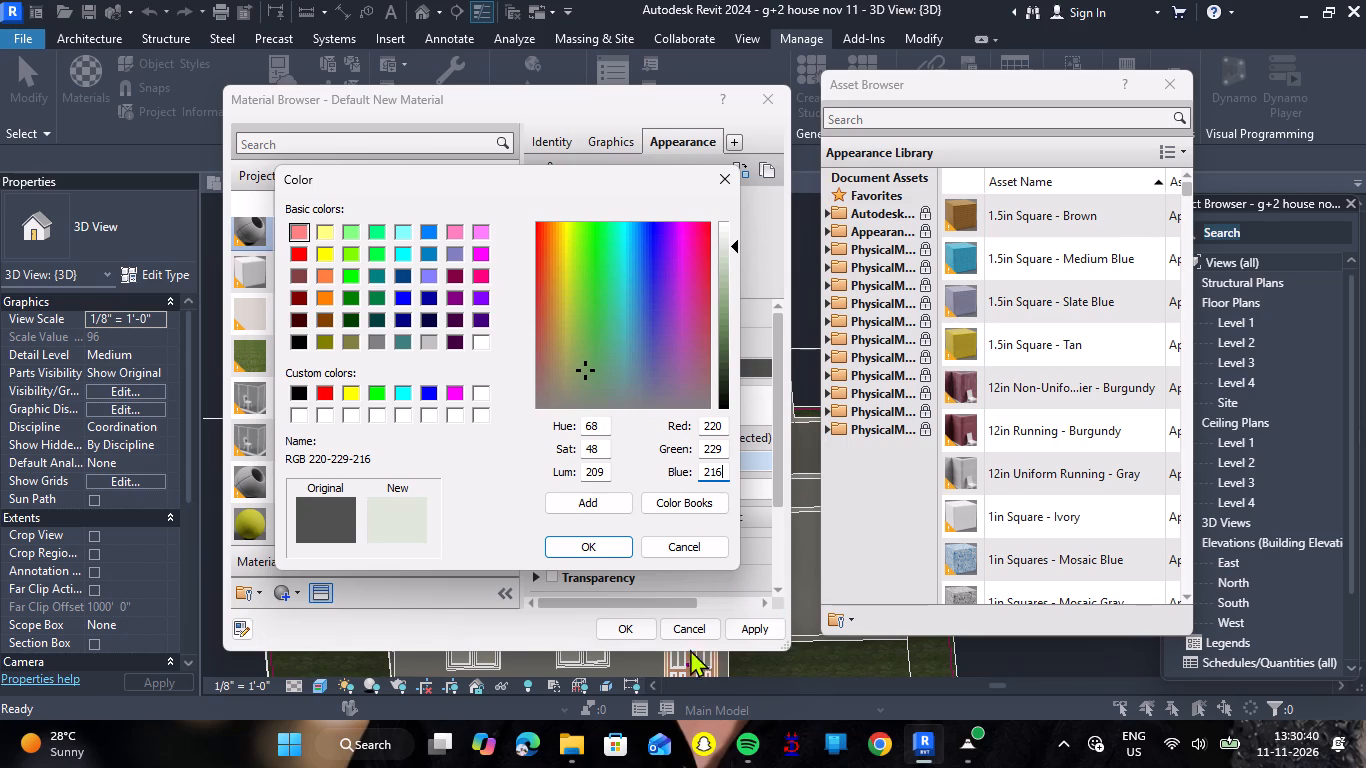
pyautogui.click(583, 551)
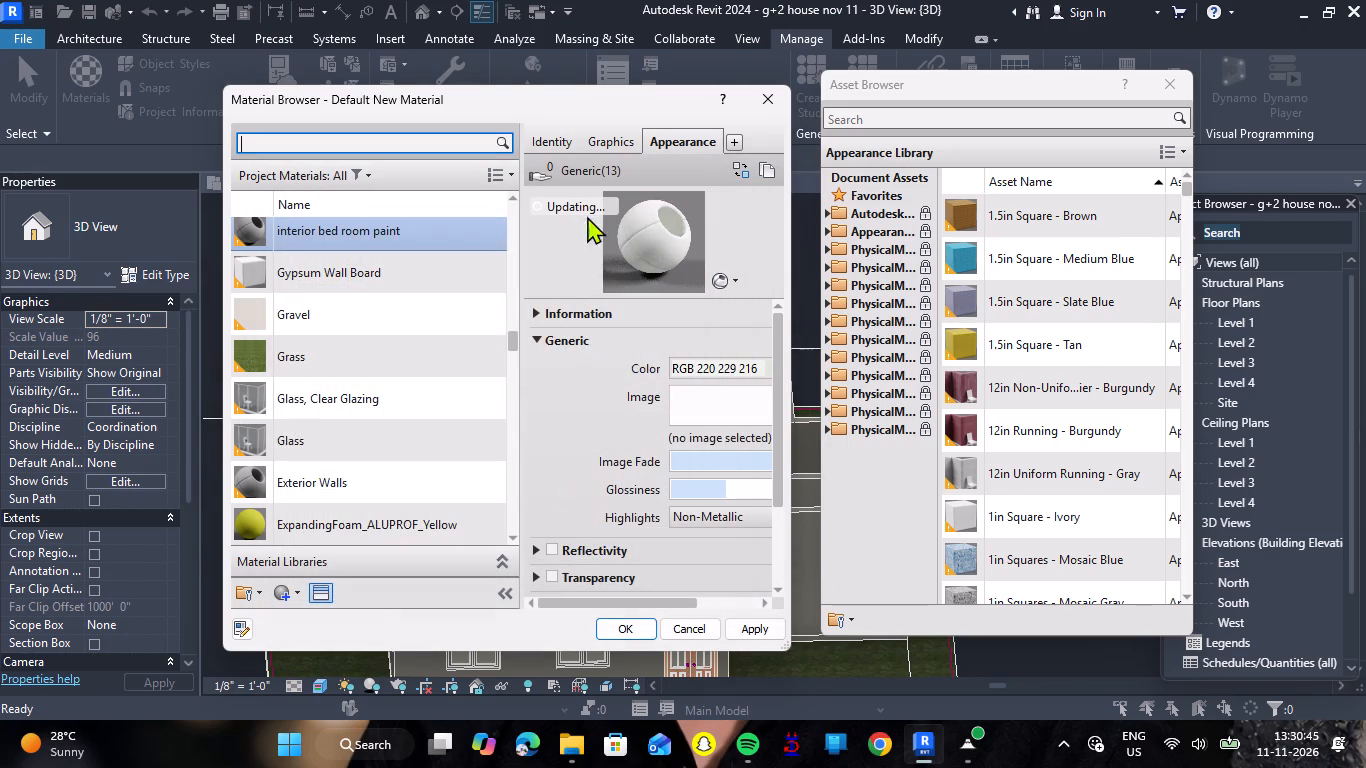
pyautogui.click(757, 634)
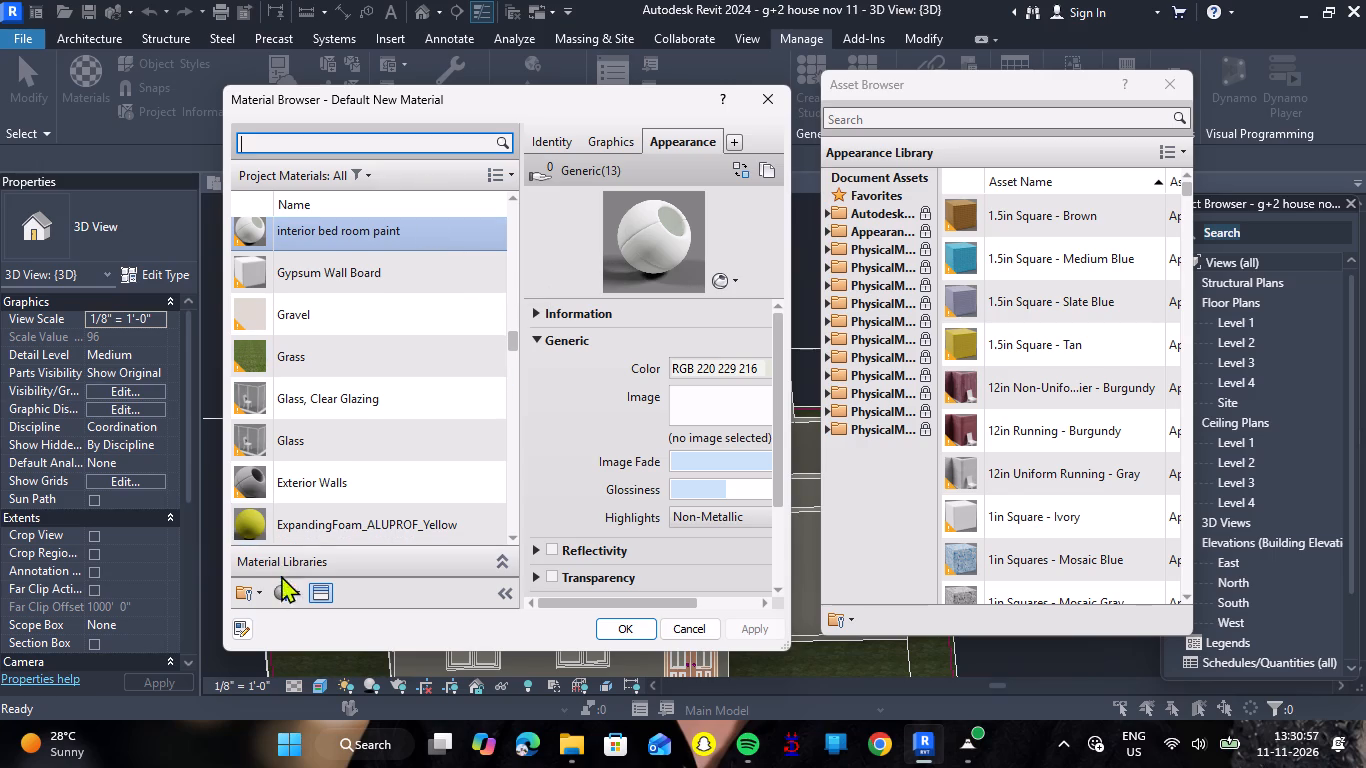
# Create another new project material and name it "bed room paint 2".
pyautogui.click(300, 595)
pyautogui.click(307, 610)
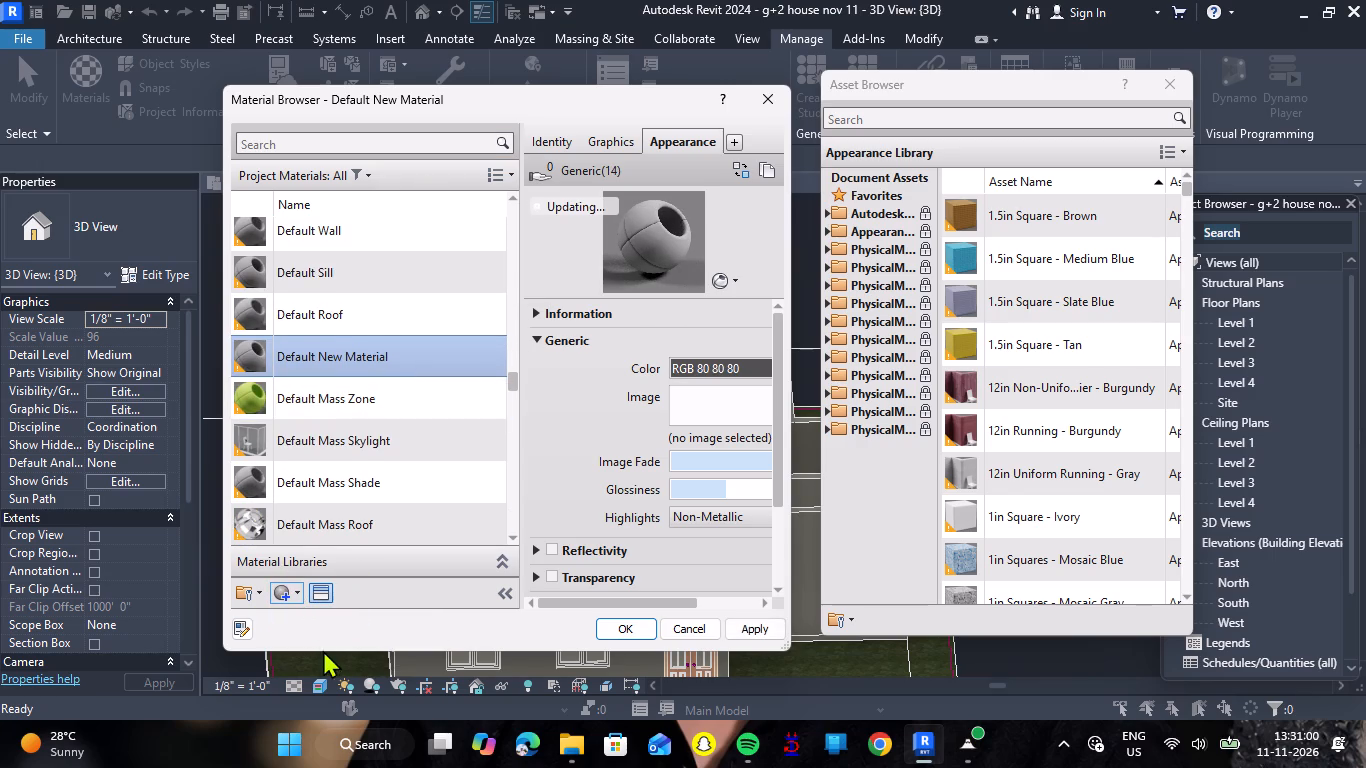
pyautogui.rightClick(409, 366)
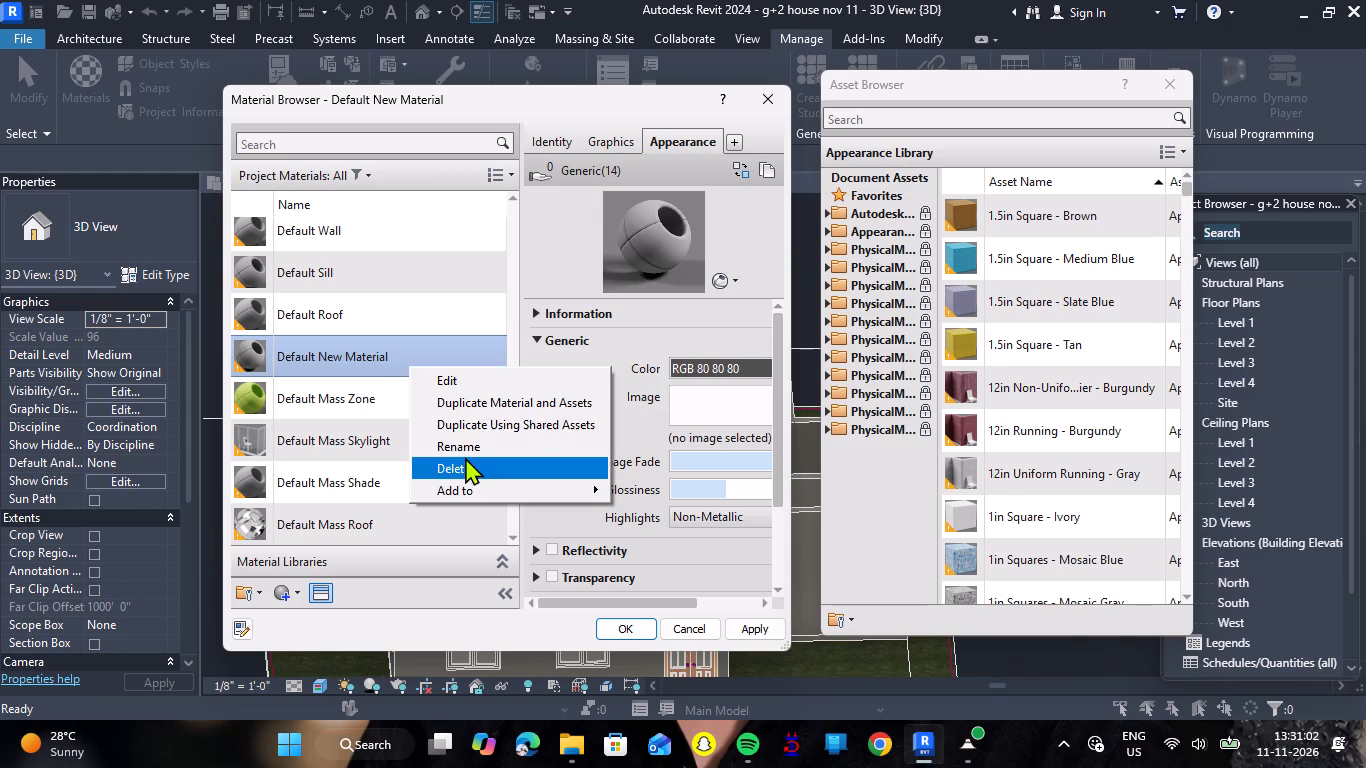
pyautogui.click(468, 447)
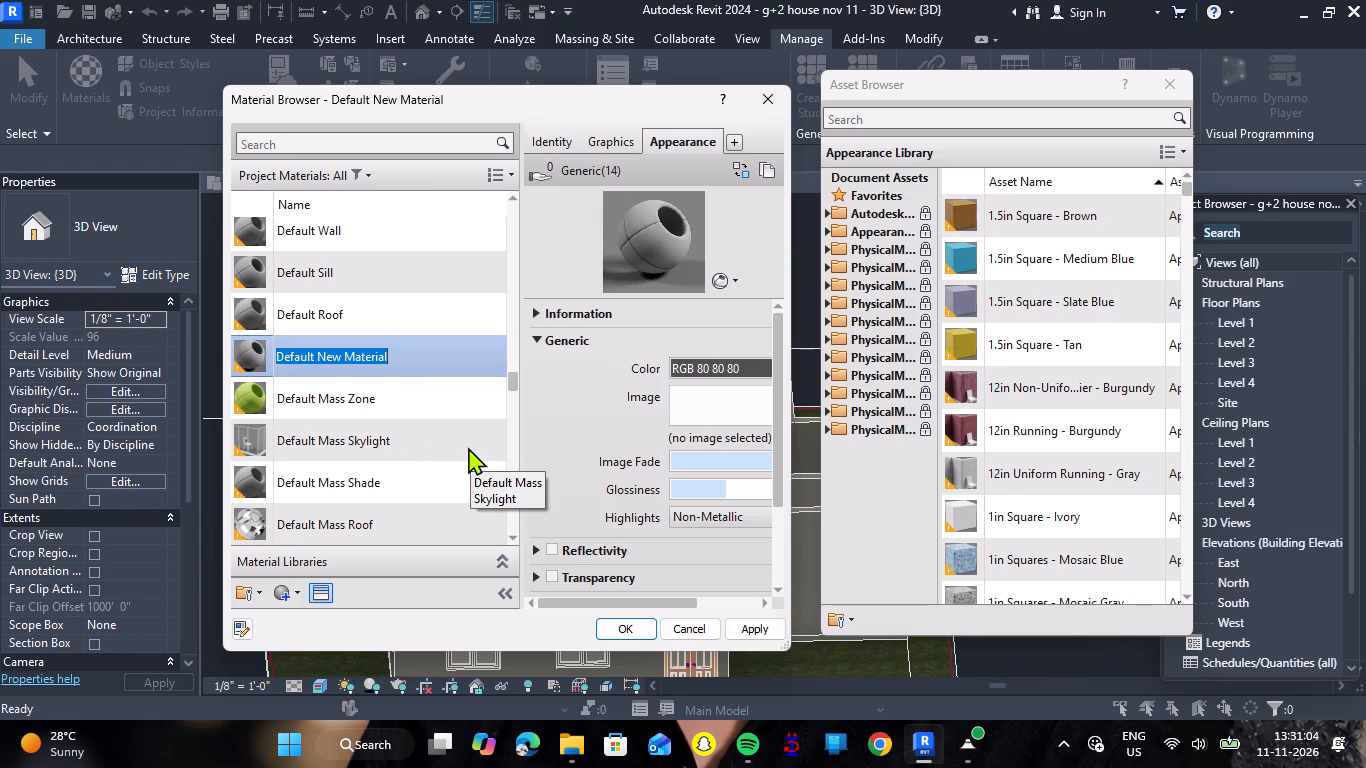
pyautogui.press('BackSpace')
pyautogui.write('be')
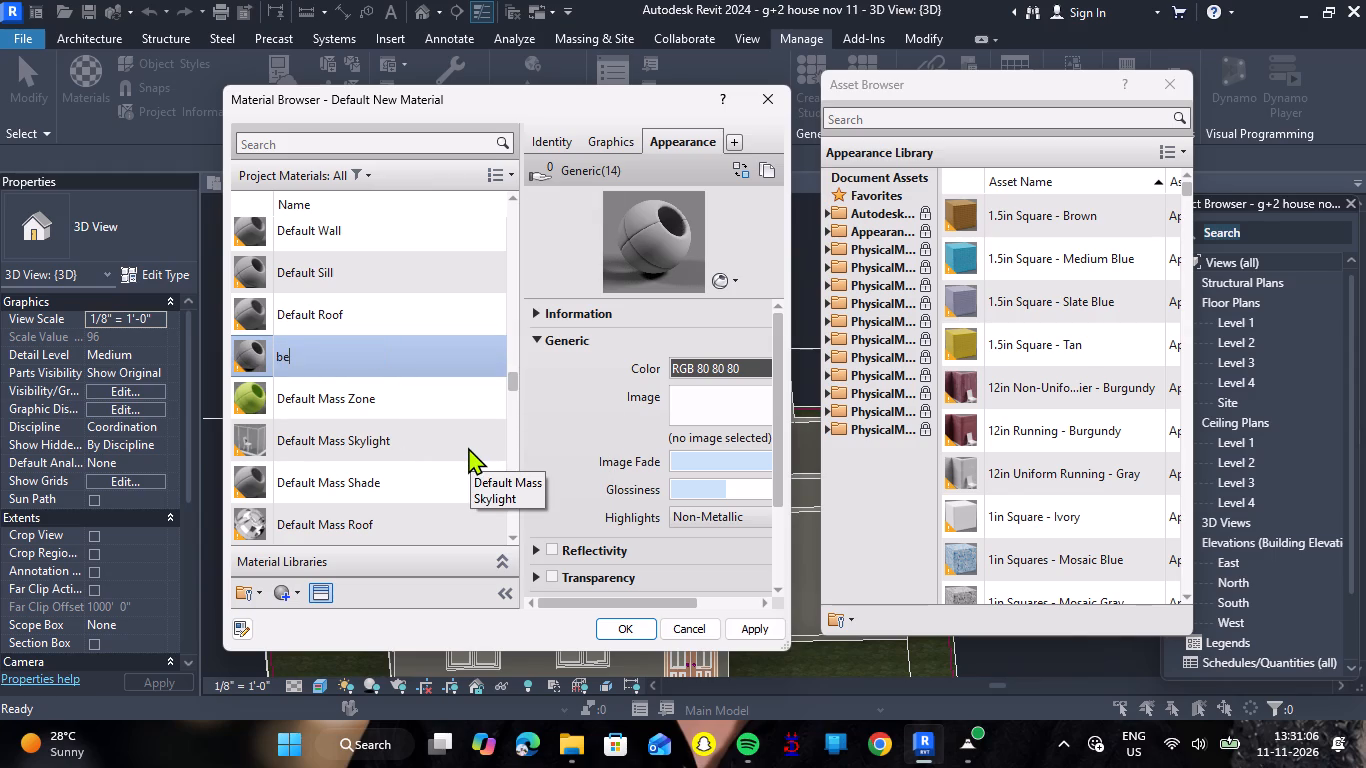
pyautogui.write('d room')
pyautogui.press('space')
pyautogui.write('paint')
pyautogui.press('space')
pyautogui.press('2')
pyautogui.press('space')
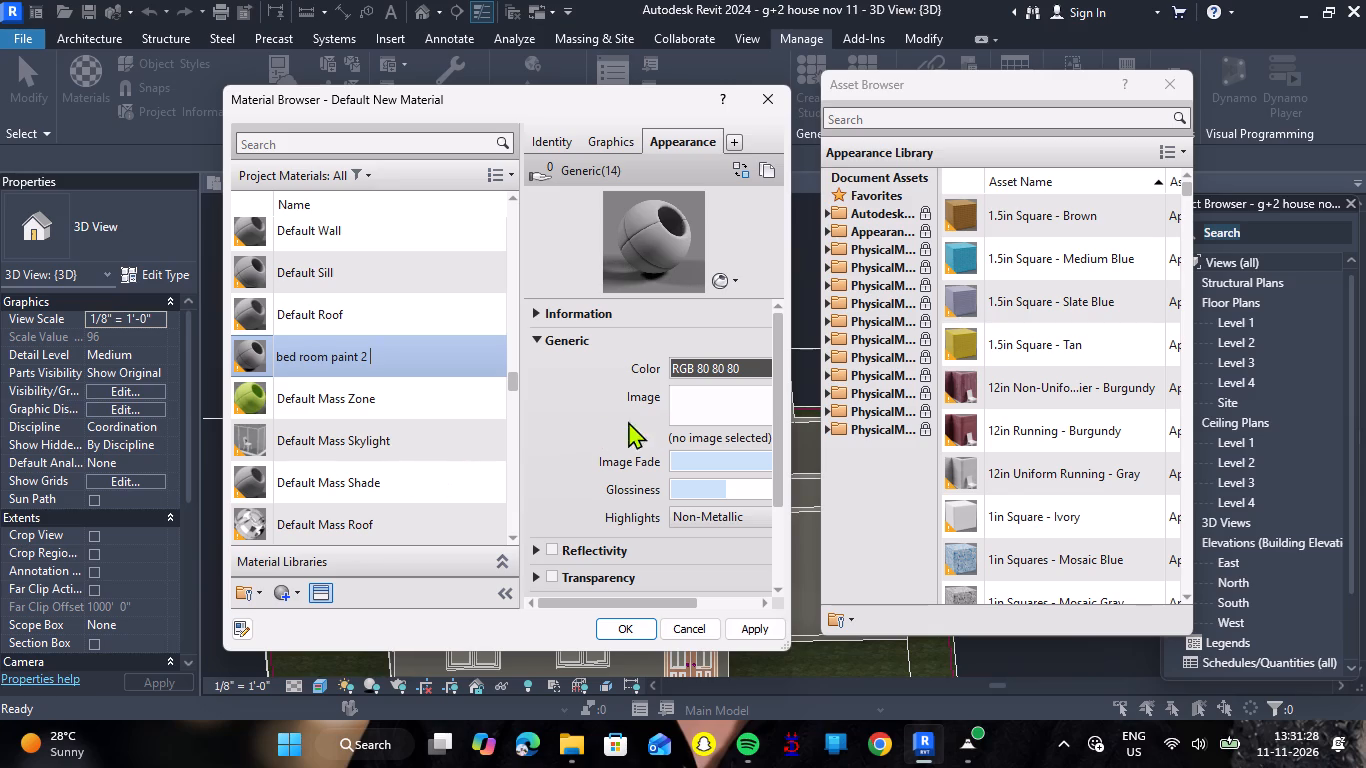
# Set the bed room paint 2 material's appearance colour to RGB 185 121 98 and apply it.
pyautogui.click(732, 370)
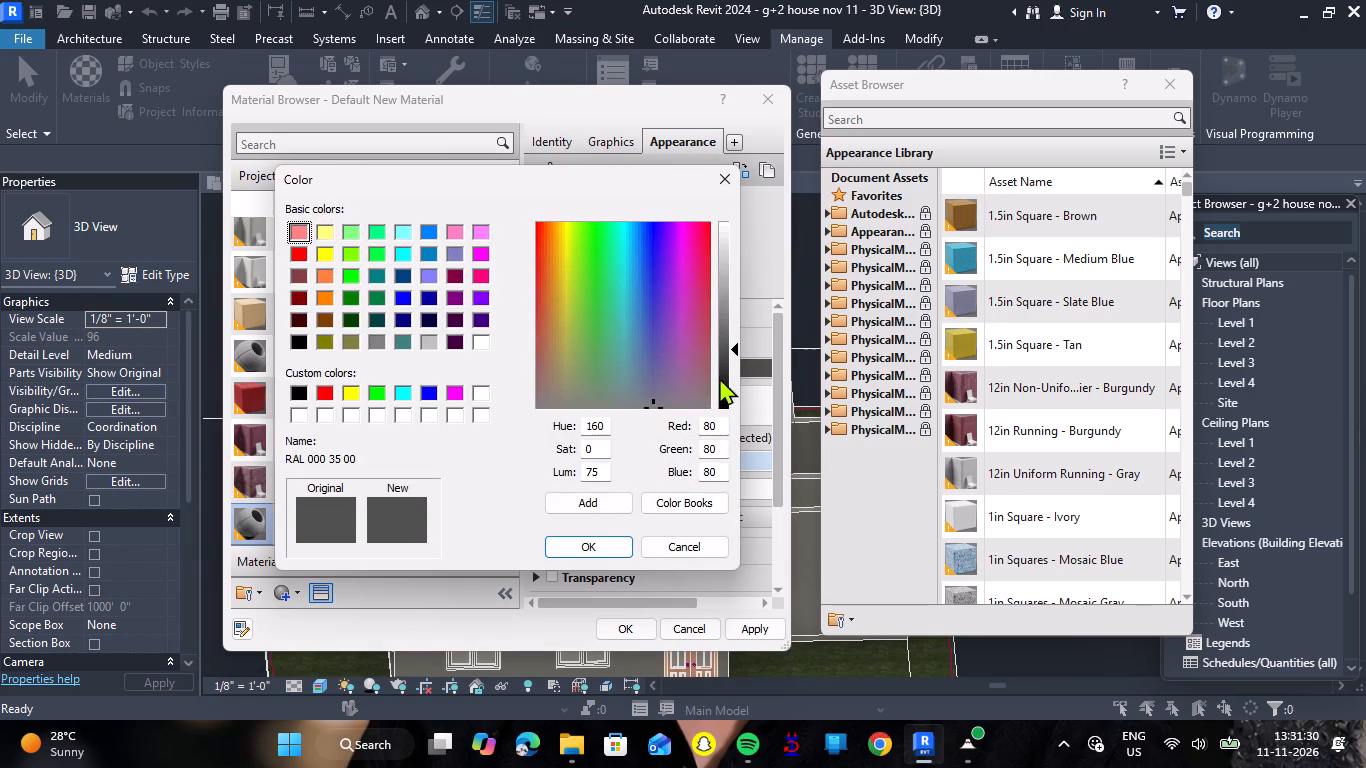
pyautogui.click(727, 432)
pyautogui.press('BackSpace')
pyautogui.press('BackSpace')
pyautogui.press('BackSpace')
pyautogui.press('BackSpace')
pyautogui.press('BackSpace')
pyautogui.press('BackSpace')
pyautogui.press('BackSpace')
pyautogui.press('BackSpace')
pyautogui.press('BackSpace')
pyautogui.press('BackSpace')
pyautogui.press('BackSpace')
pyautogui.press('BackSpace')
pyautogui.press('BackSpace')
pyautogui.press('BackSpace')
pyautogui.press('BackSpace')
pyautogui.press('BackSpace')
pyautogui.press('BackSpace')
pyautogui.press('BackSpace')
pyautogui.press('BackSpace')
pyautogui.press('BackSpace')
pyautogui.press('BackSpace')
pyautogui.press('BackSpace')
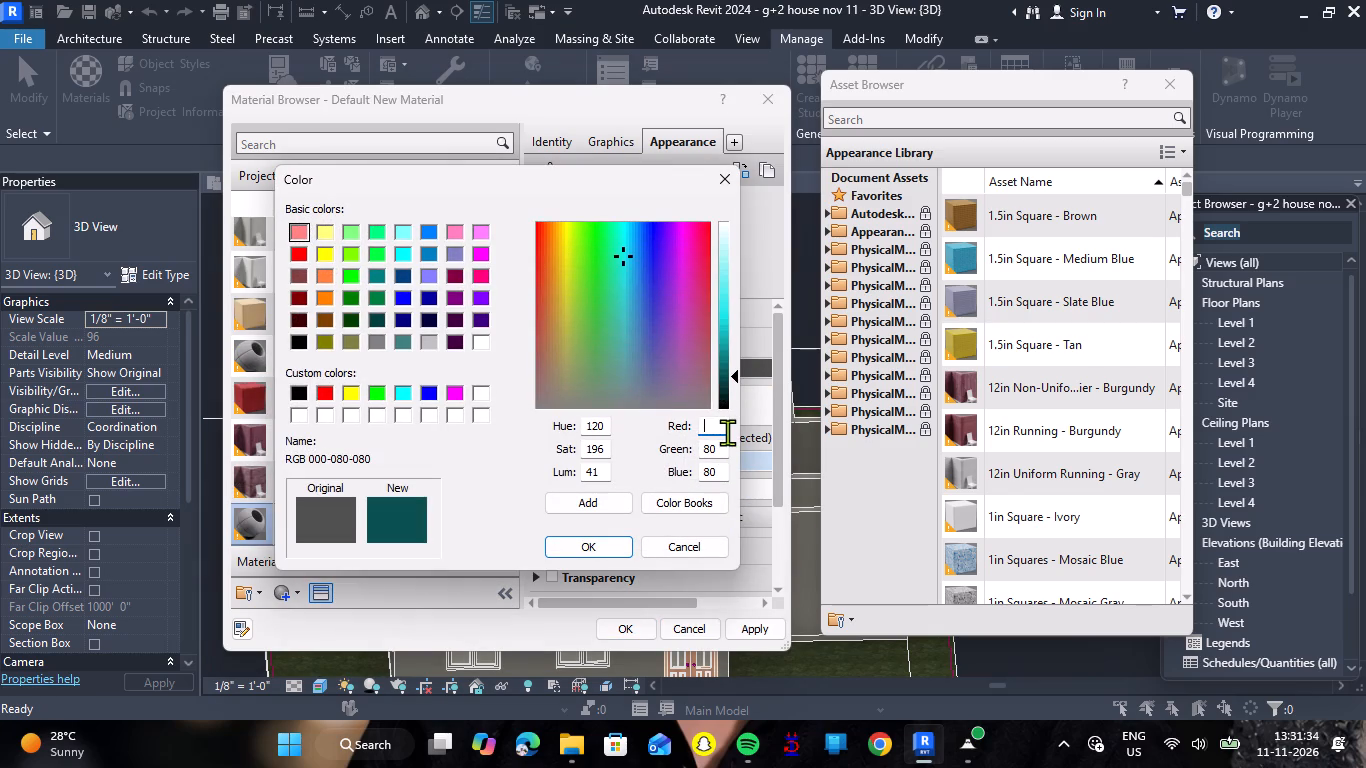
pyautogui.write('185')
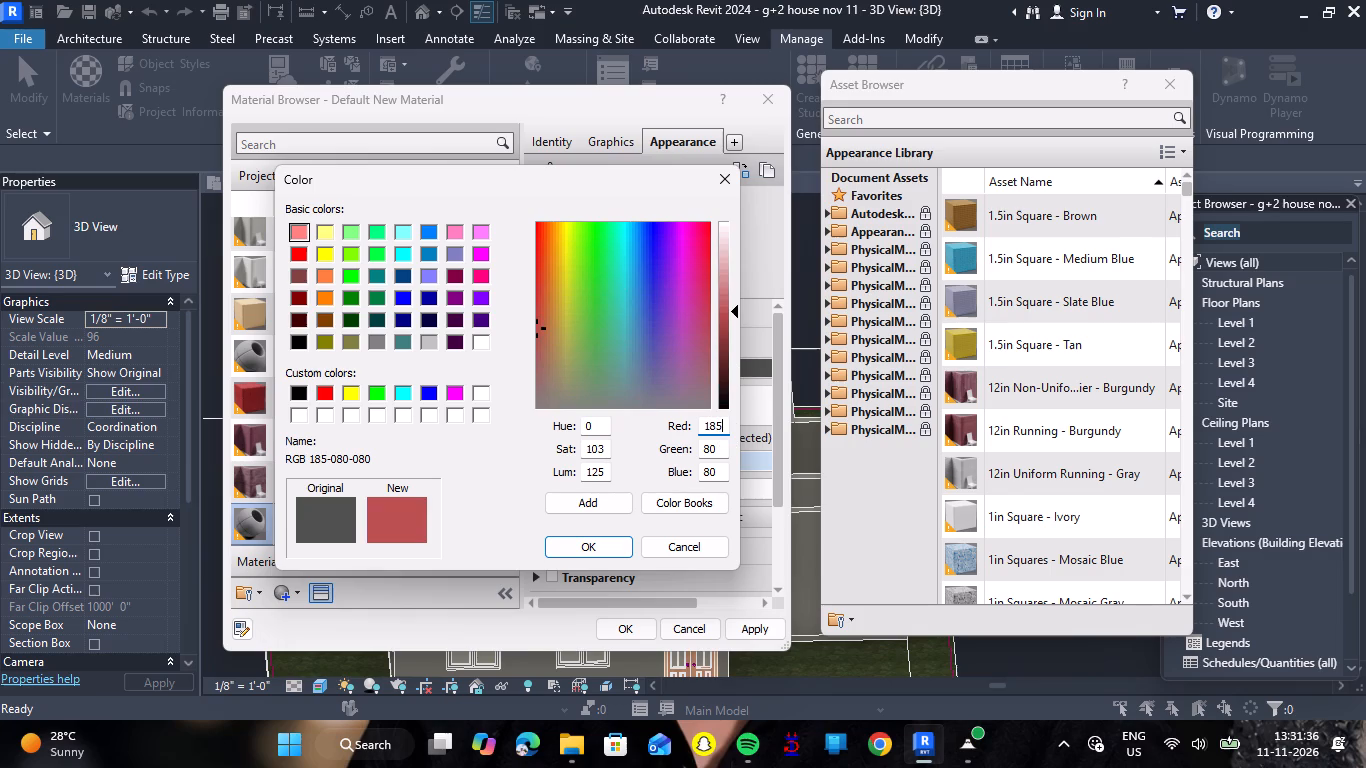
pyautogui.press('Tab')
pyautogui.write('121')
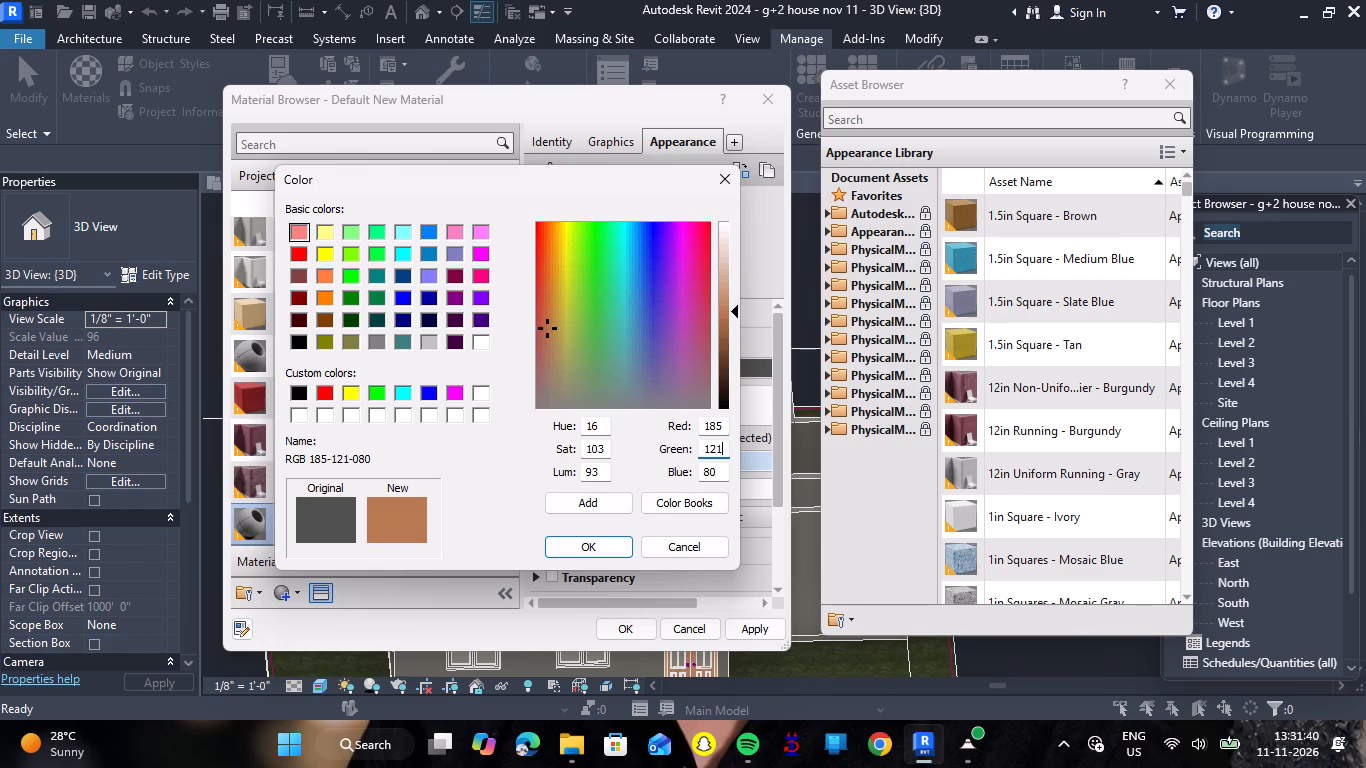
pyautogui.press('Tab')
pyautogui.write('98')
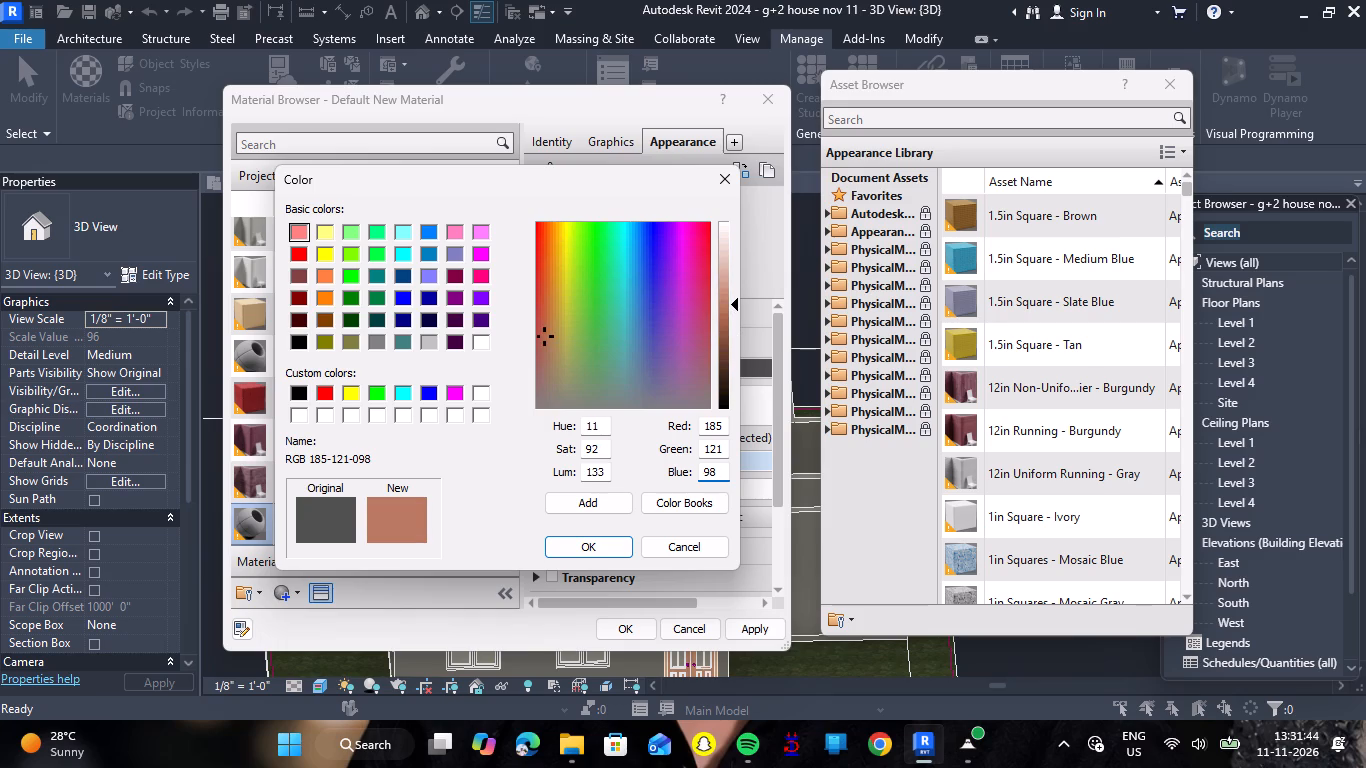
pyautogui.click(615, 552)
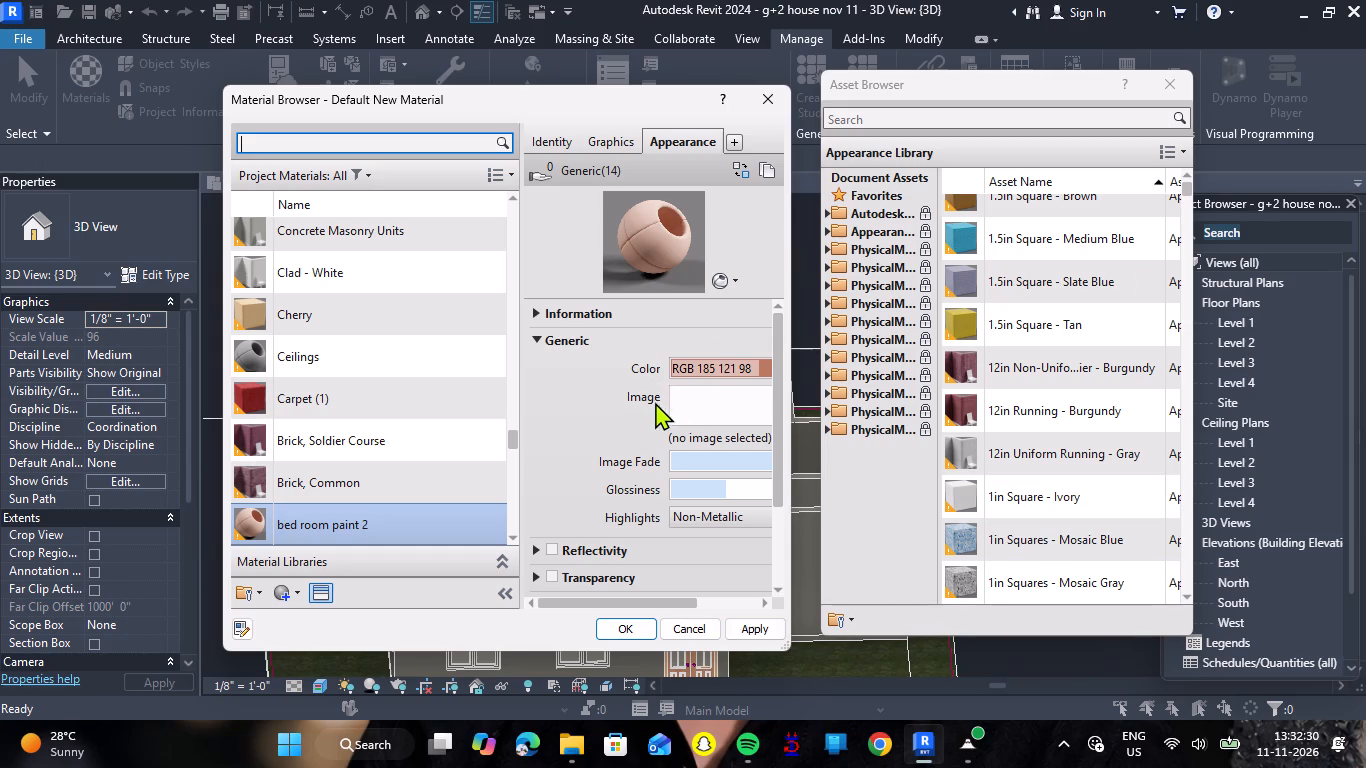
pyautogui.click(765, 629)
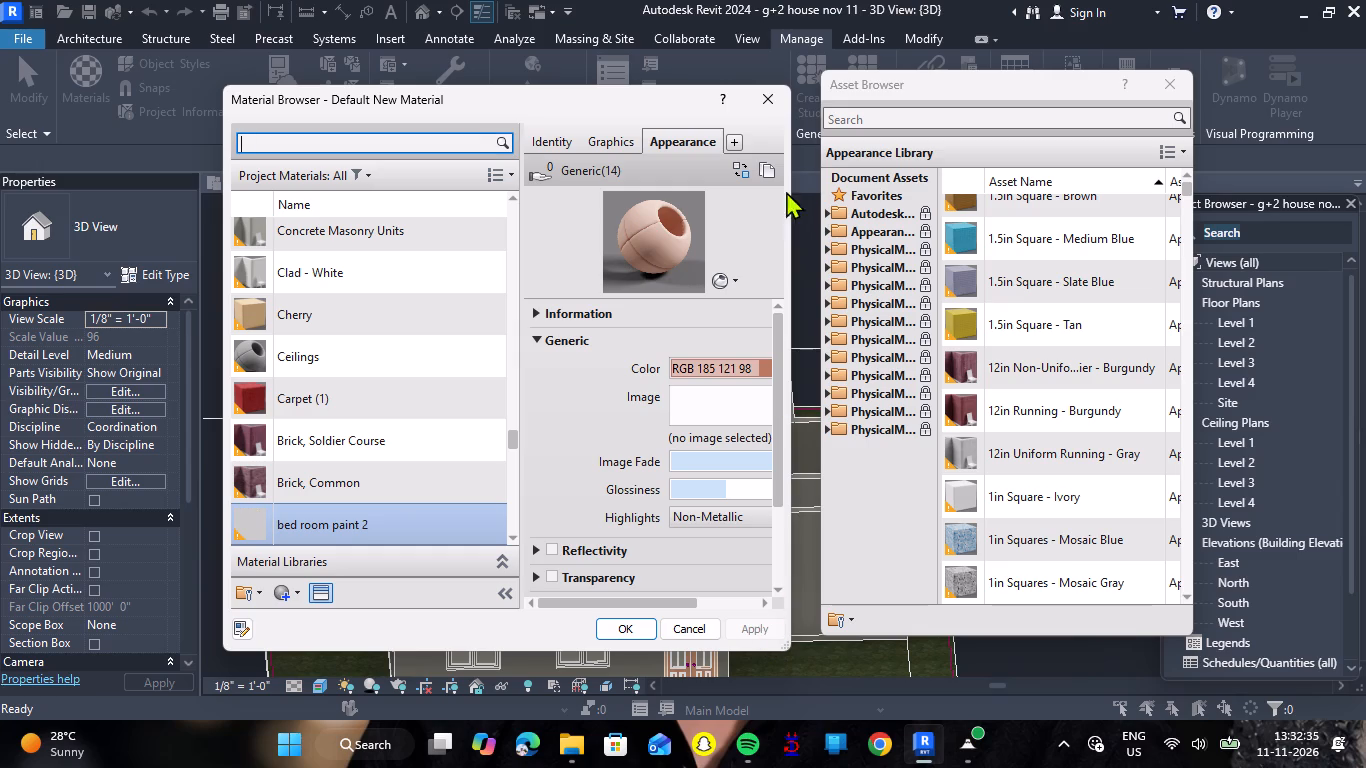
# Create another new project material and name it "living room wall 1".
pyautogui.click(323, 596)
pyautogui.click(304, 594)
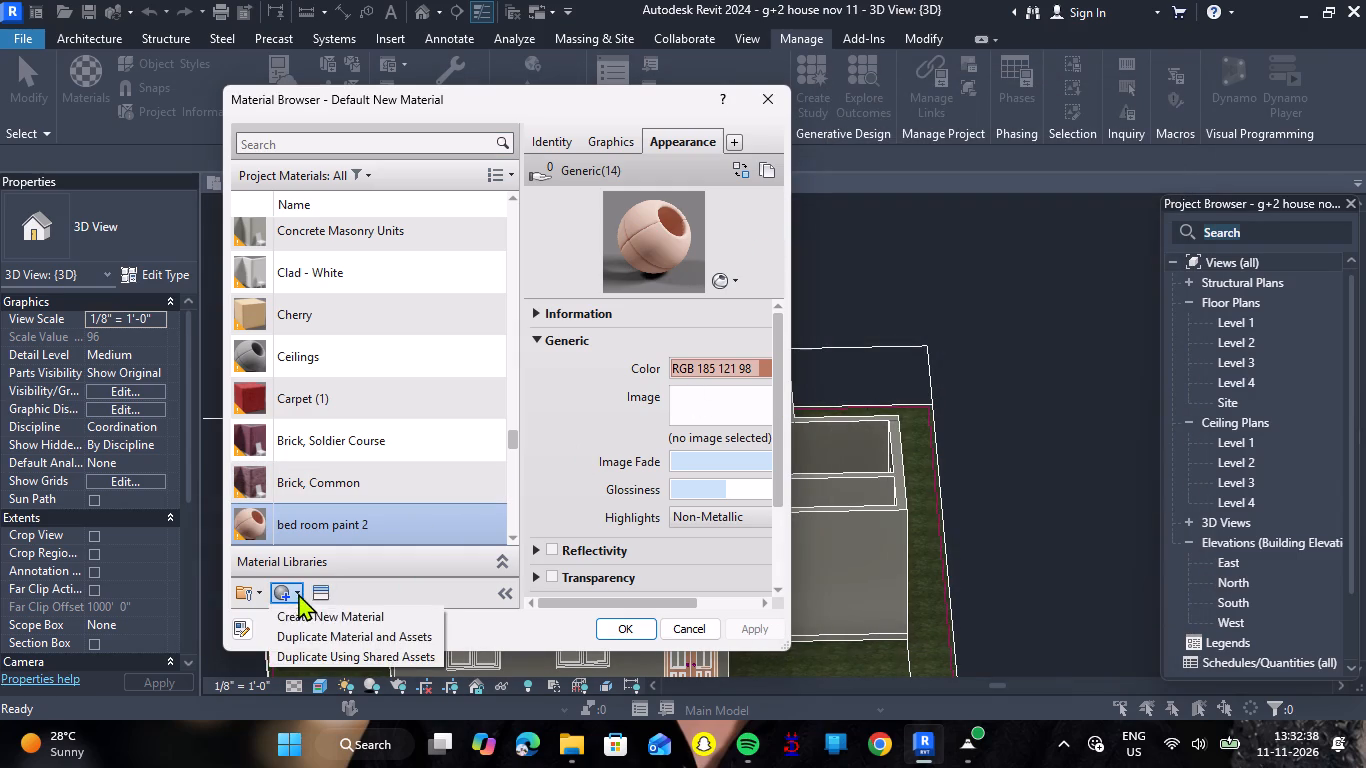
pyautogui.click(326, 612)
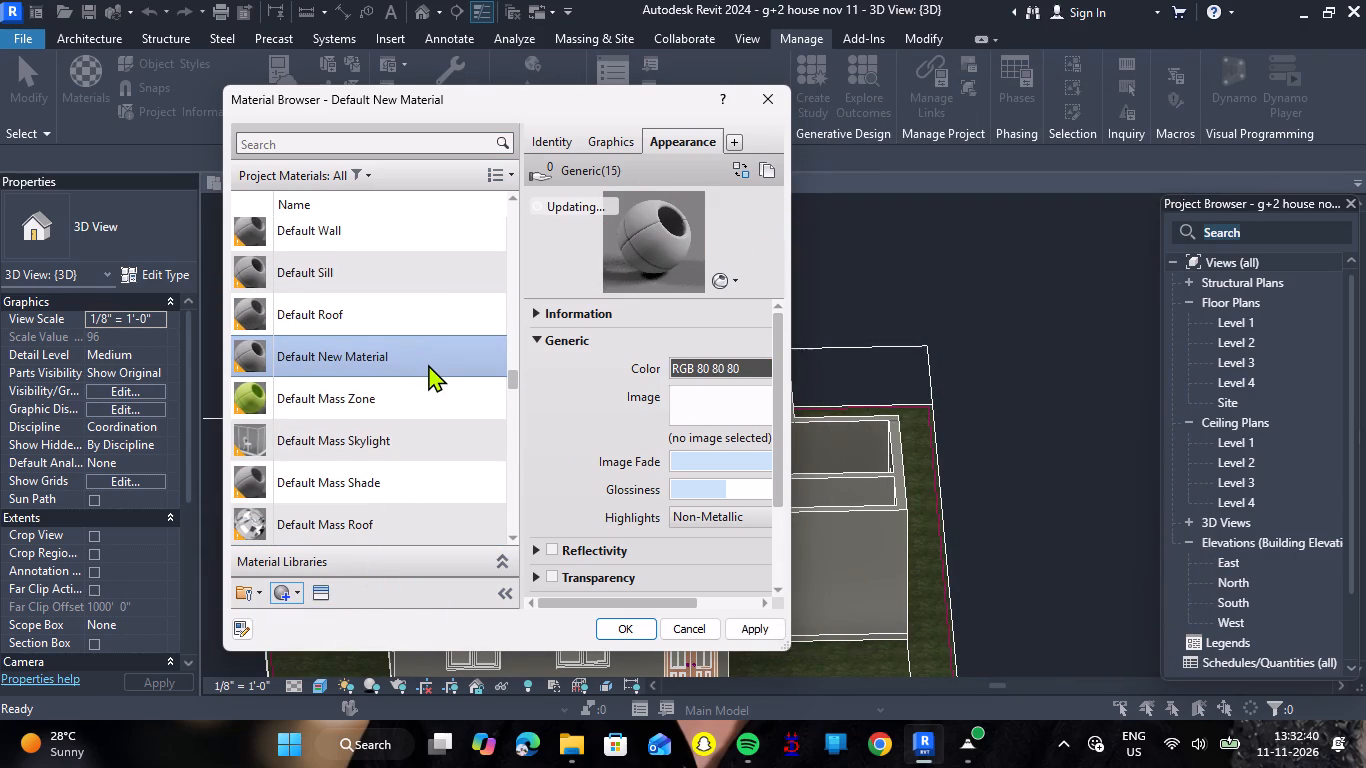
pyautogui.rightClick(428, 364)
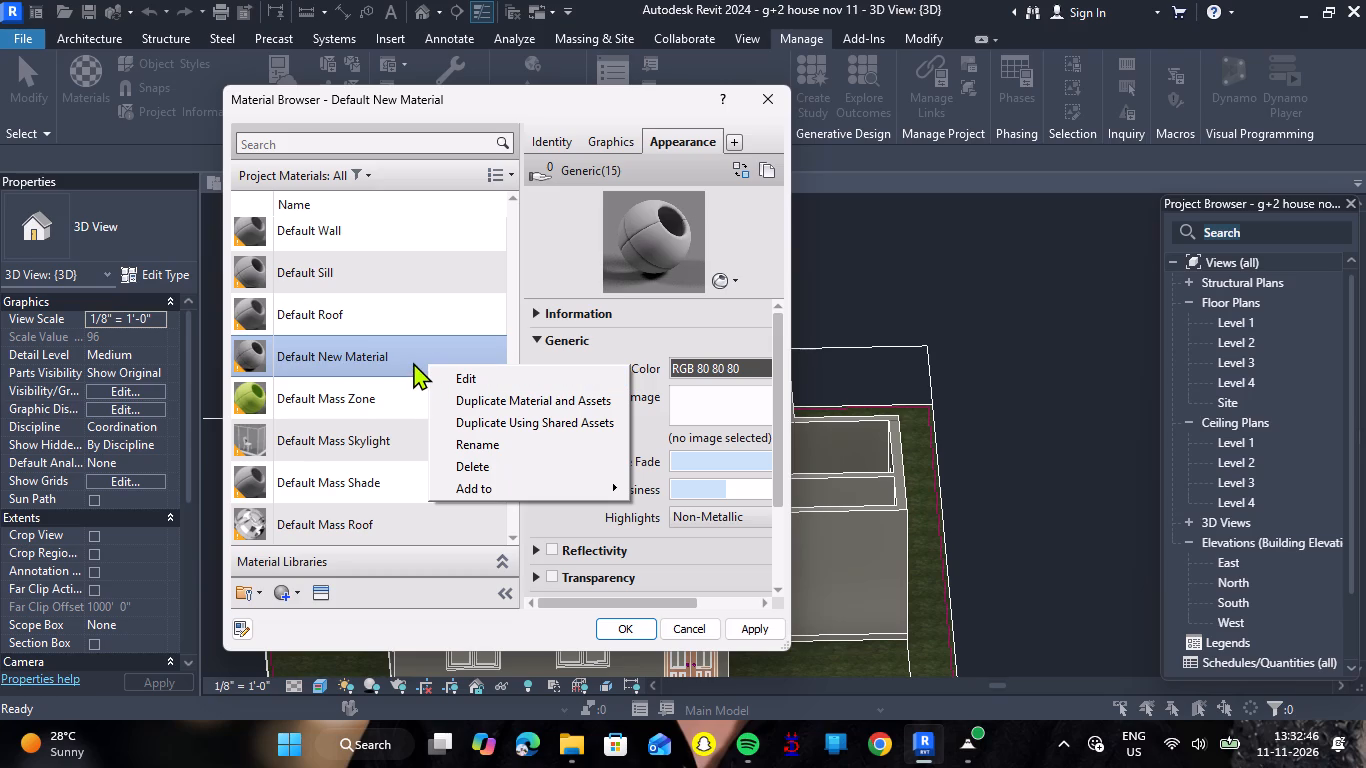
pyautogui.click(491, 451)
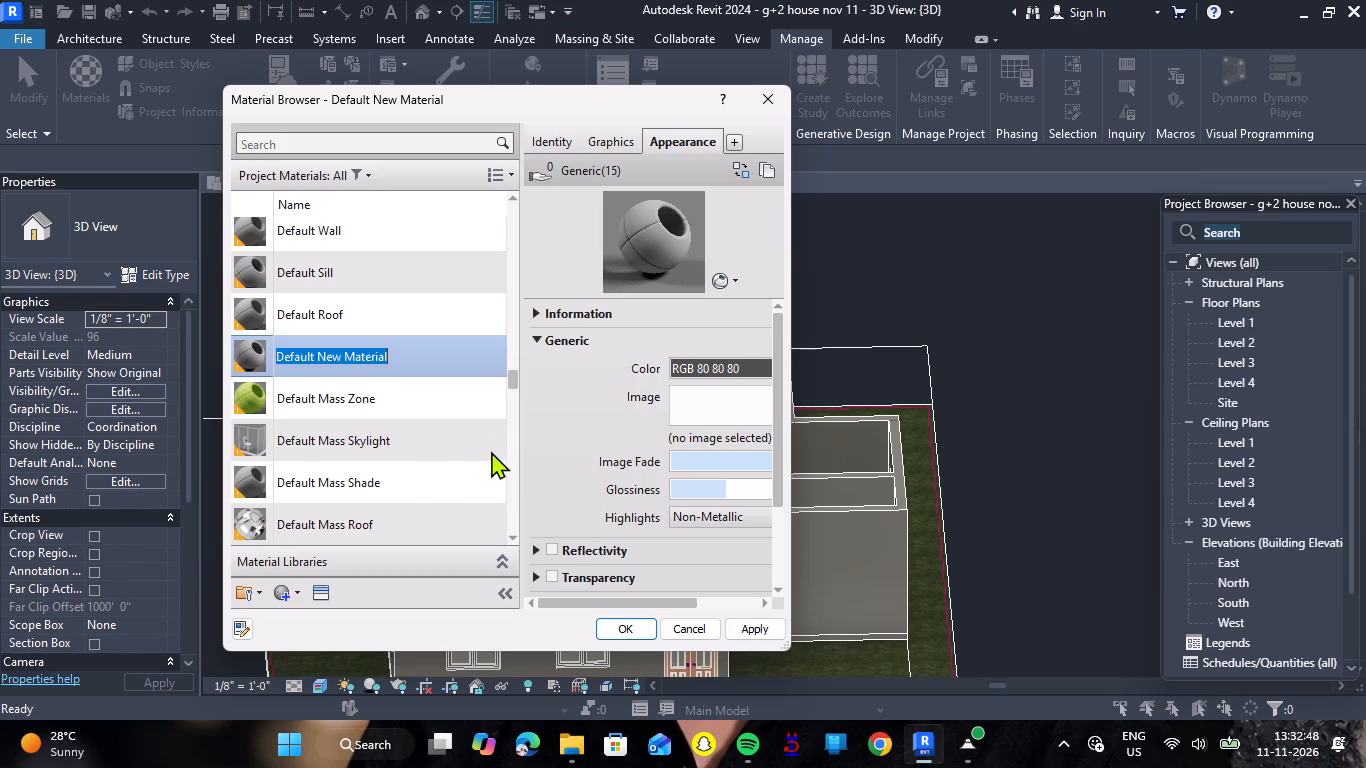
pyautogui.press('BackSpace')
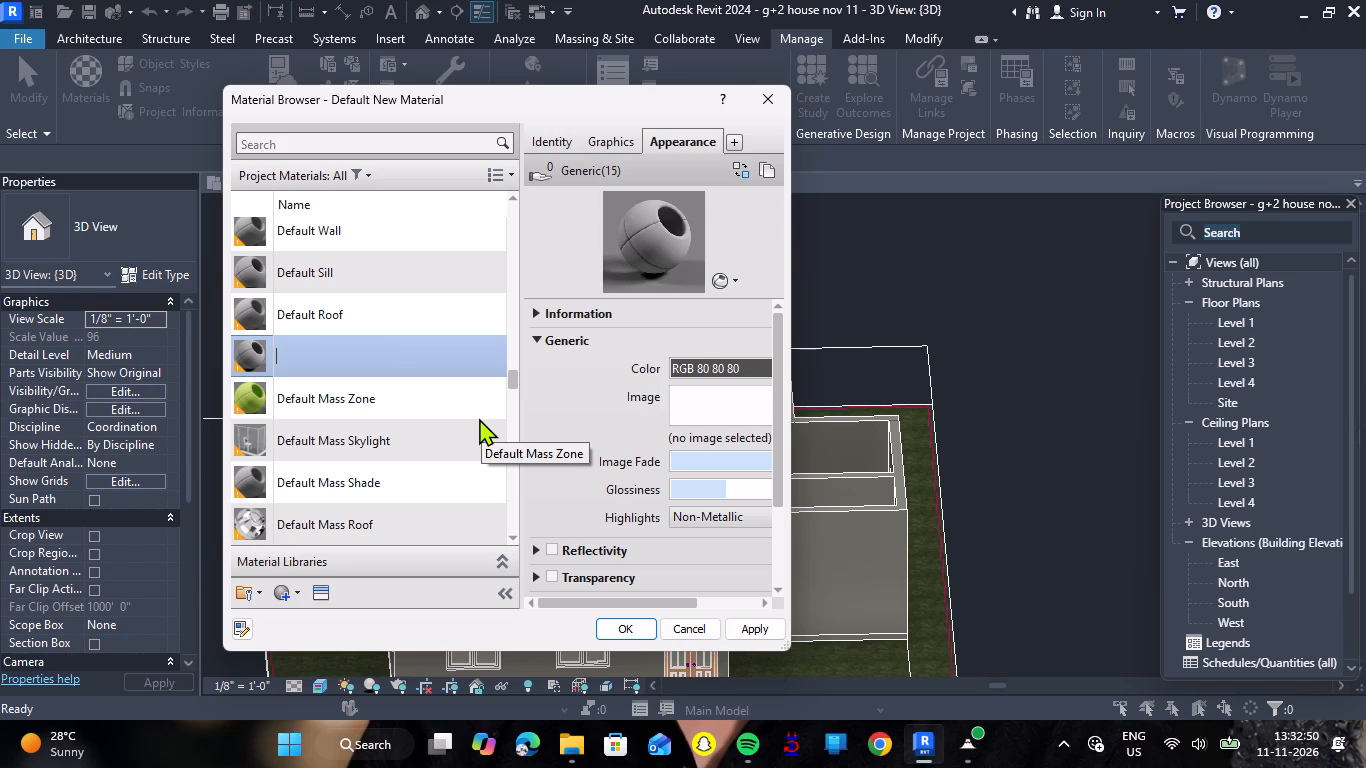
pyautogui.write('living')
pyautogui.press('space')
pyautogui.write('room')
pyautogui.press('space')
pyautogui.write('wall 1')
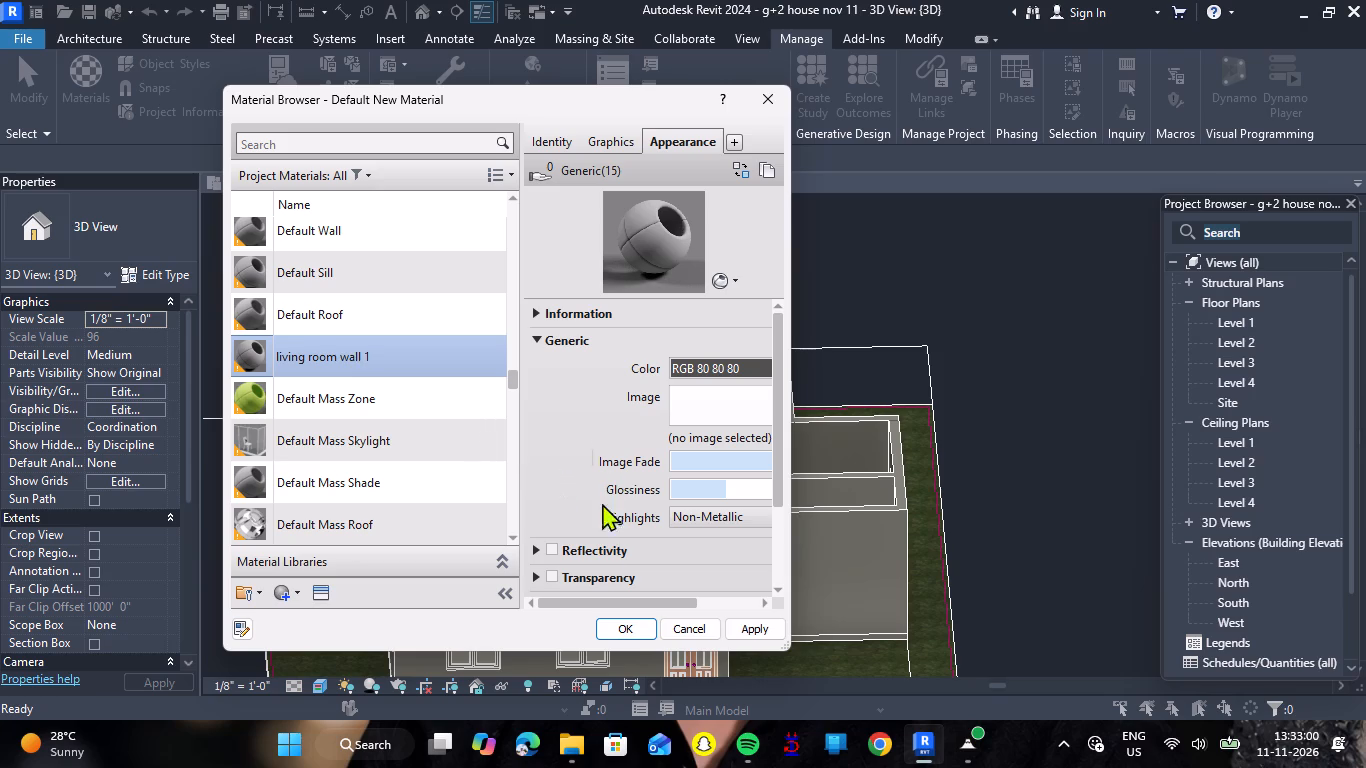
# Browse the Autodesk Physical Assets library's Paint and Wall Paint categories, glossy and matte, for a living room wall appearance.
pyautogui.click(330, 598)
pyautogui.click(871, 215)
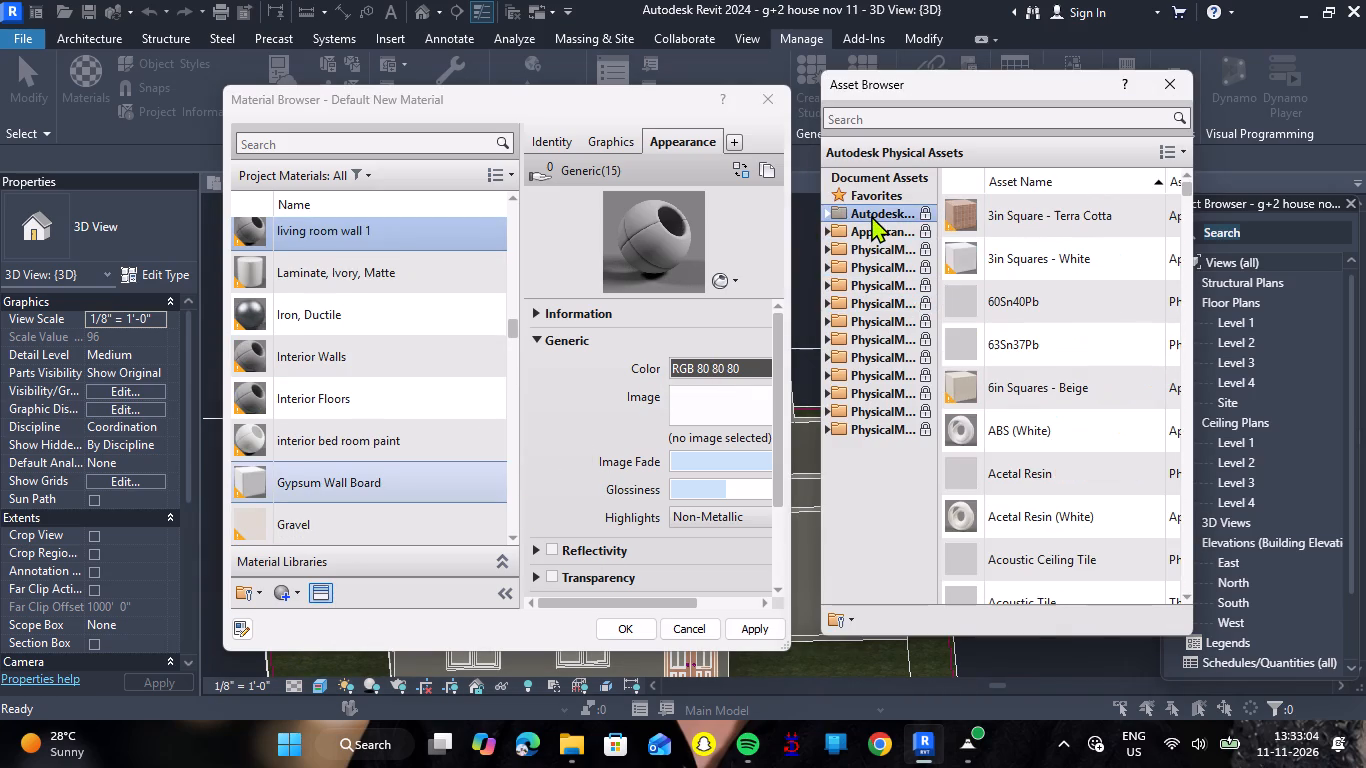
pyautogui.click(821, 214)
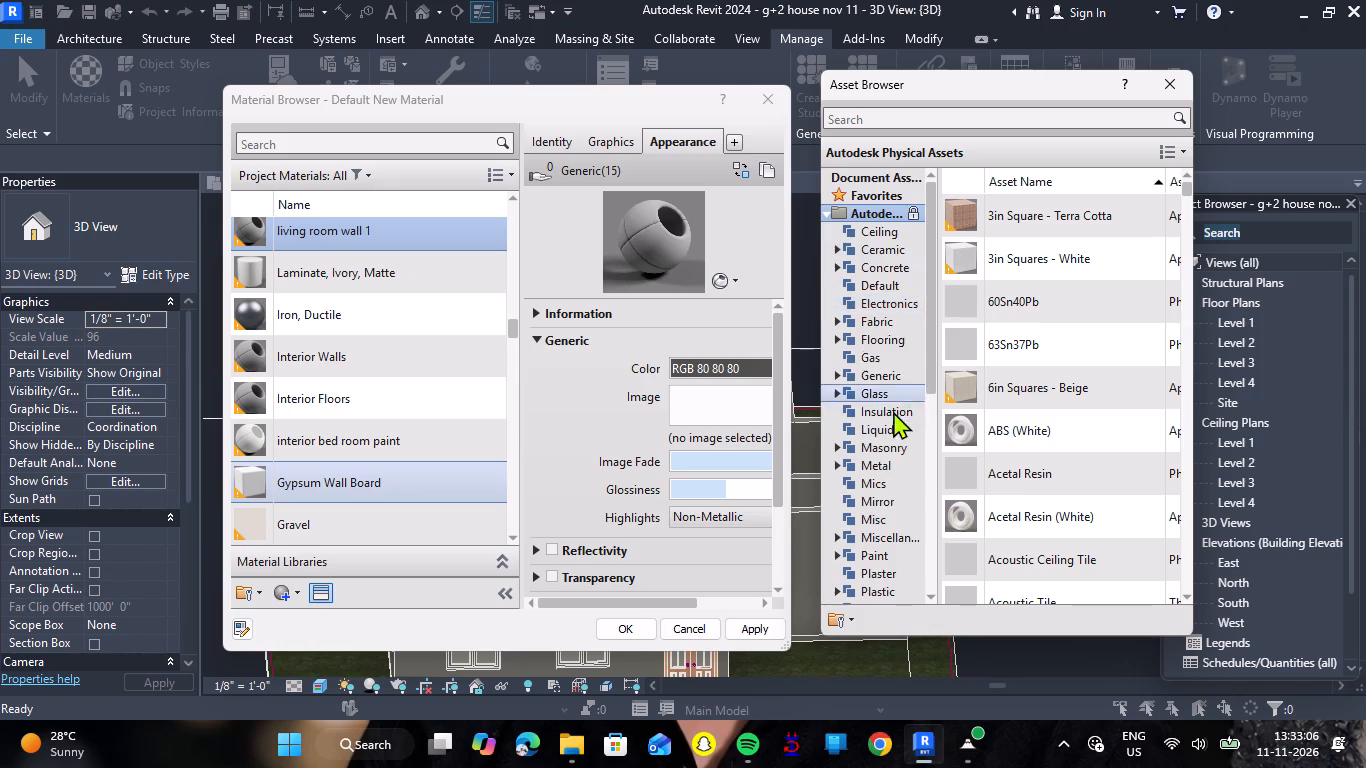
pyautogui.scroll(-2, 889, 412)
pyautogui.click(885, 440)
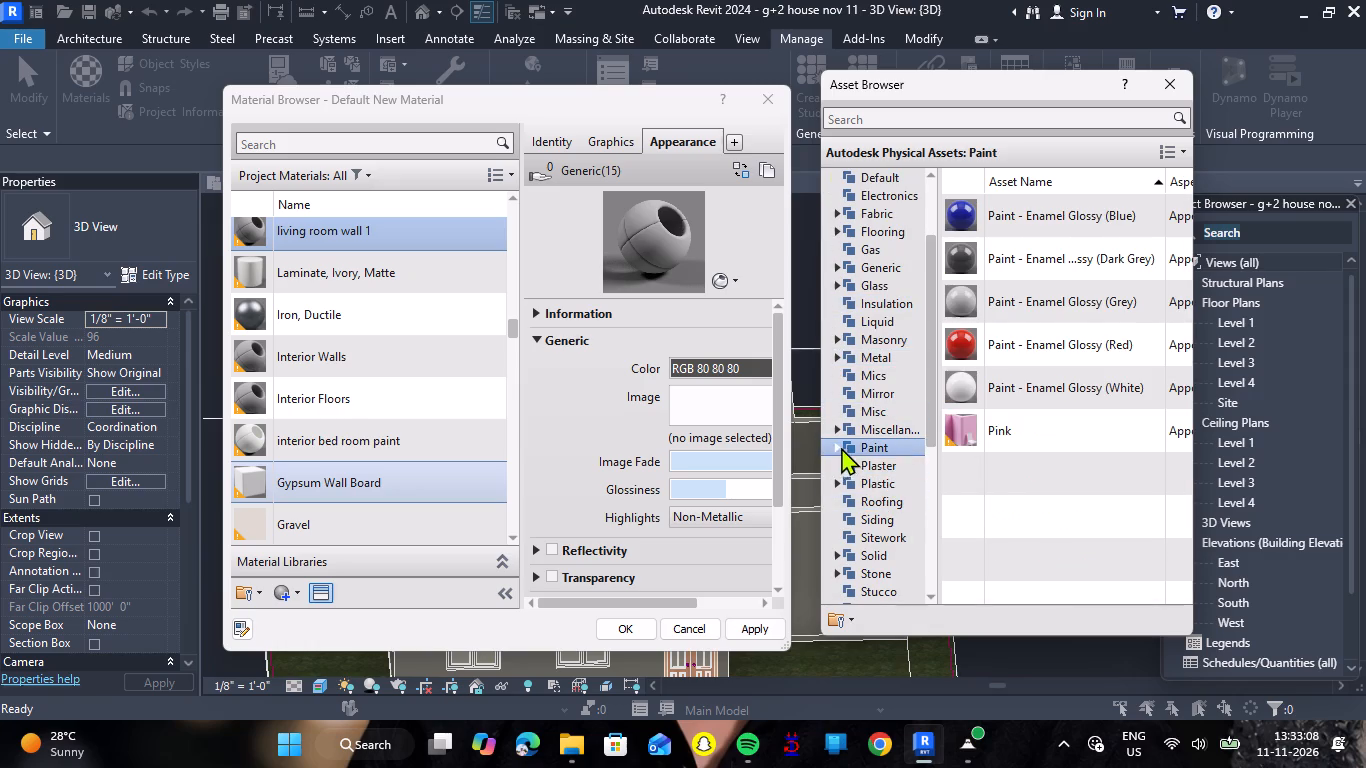
pyautogui.click(832, 446)
pyautogui.click(868, 463)
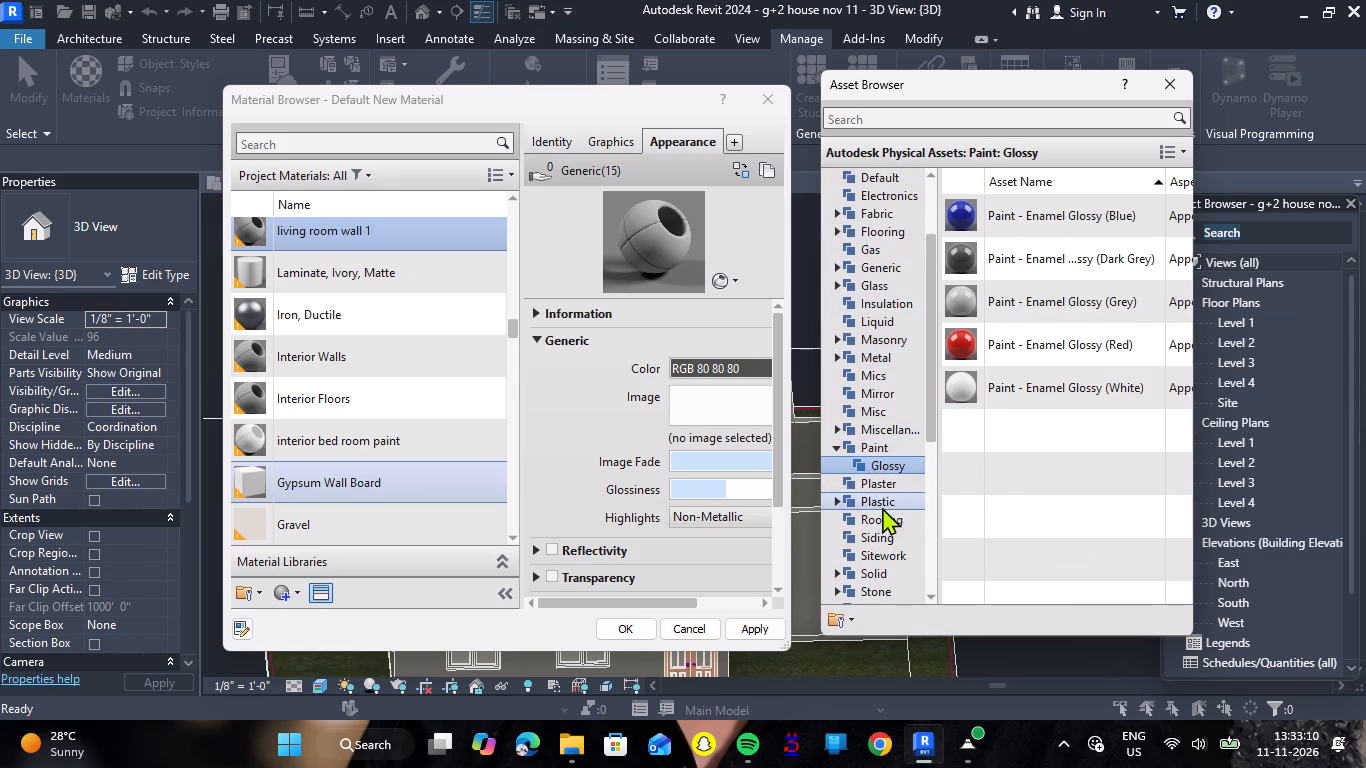
pyautogui.scroll(-2, 883, 506)
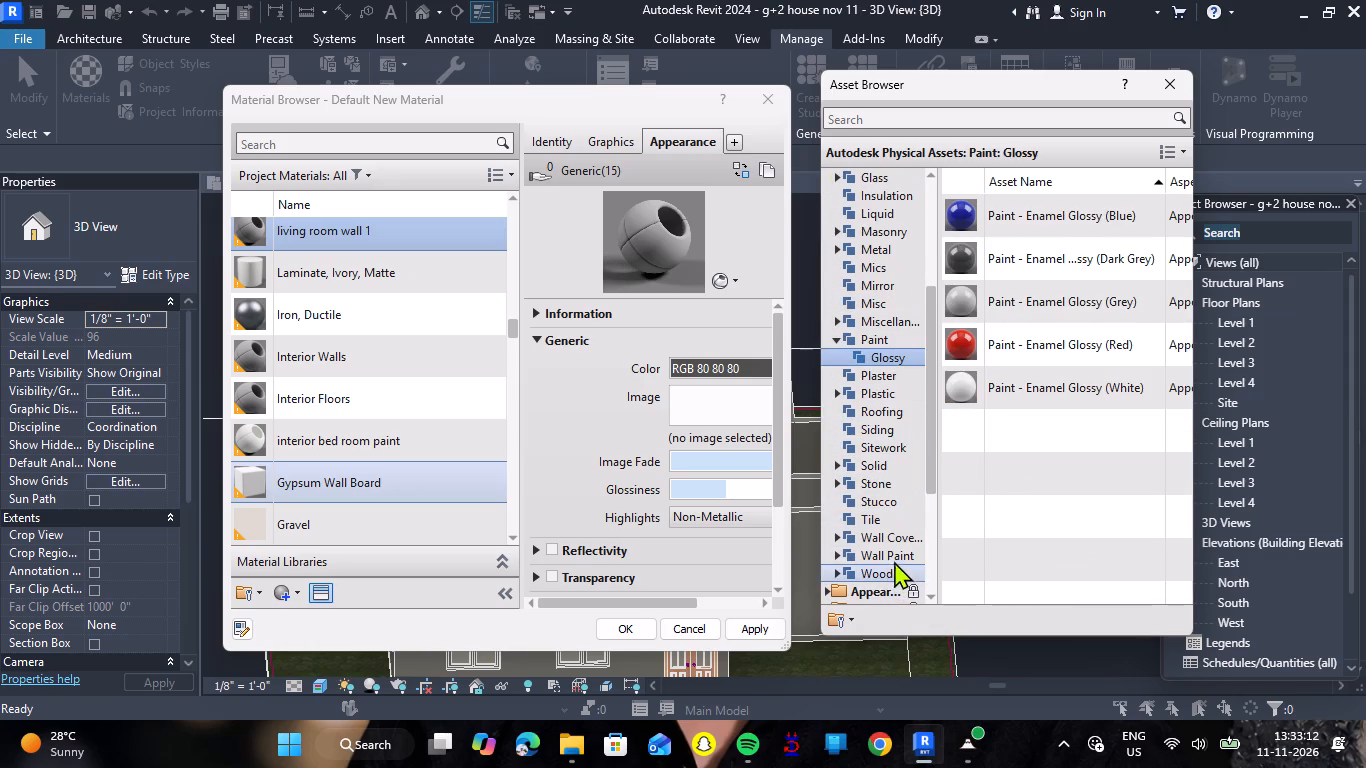
pyautogui.click(836, 559)
pyautogui.scroll(-1, 866, 543)
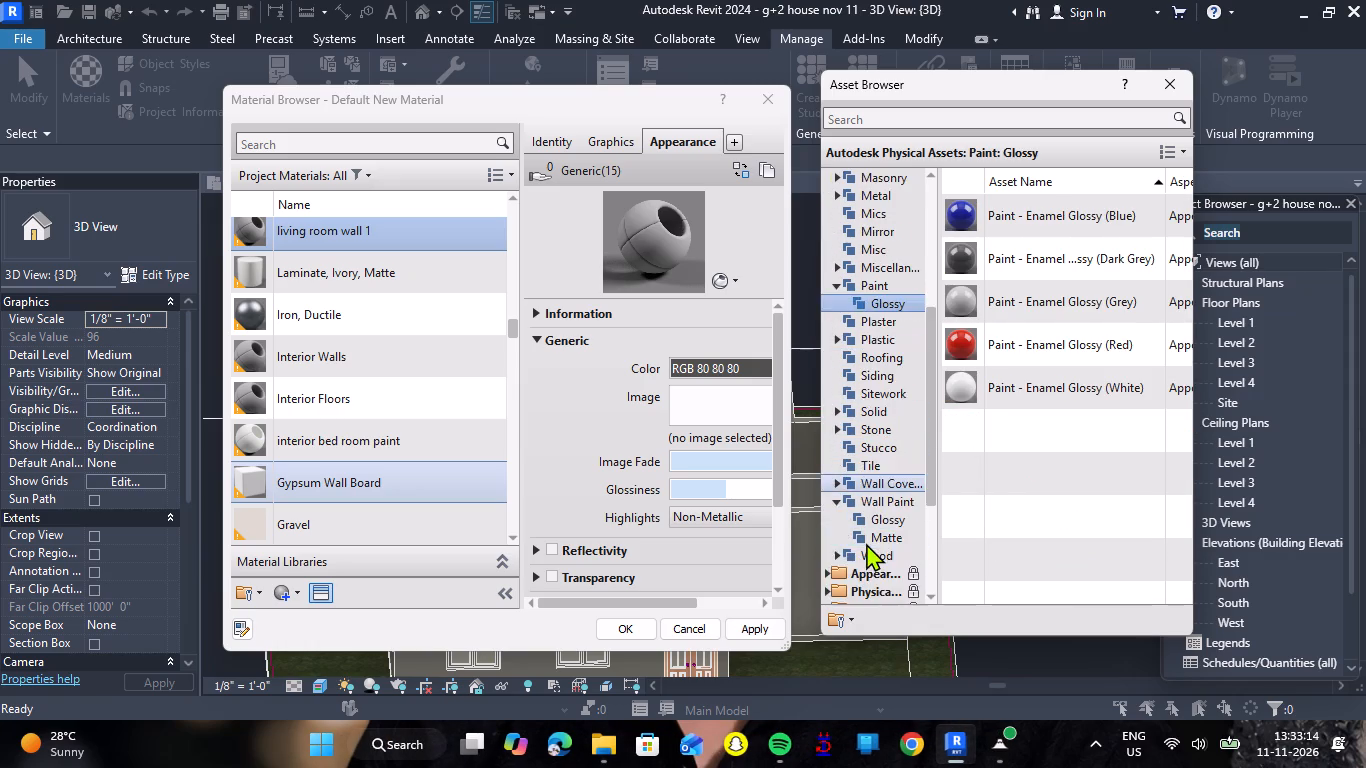
pyautogui.click(871, 539)
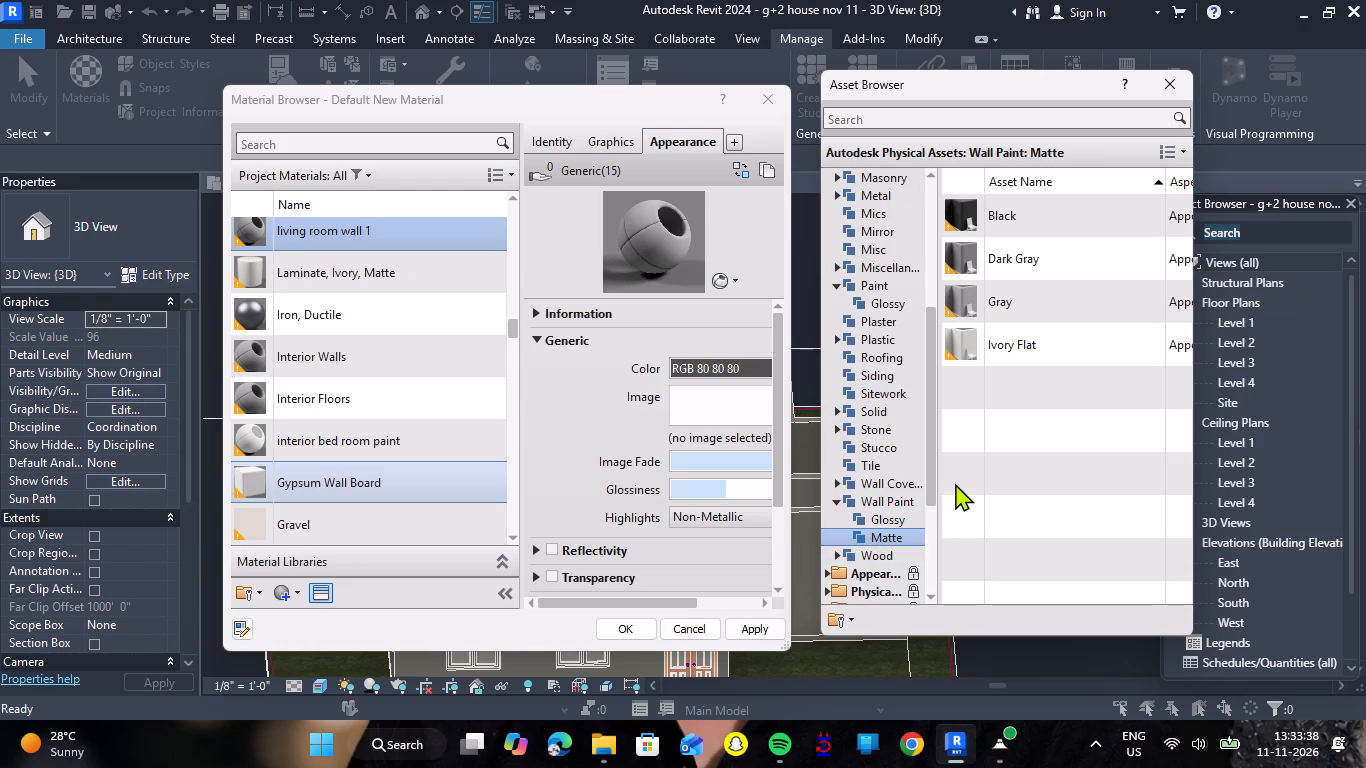
pyautogui.click(903, 525)
pyautogui.scroll(1, 905, 226)
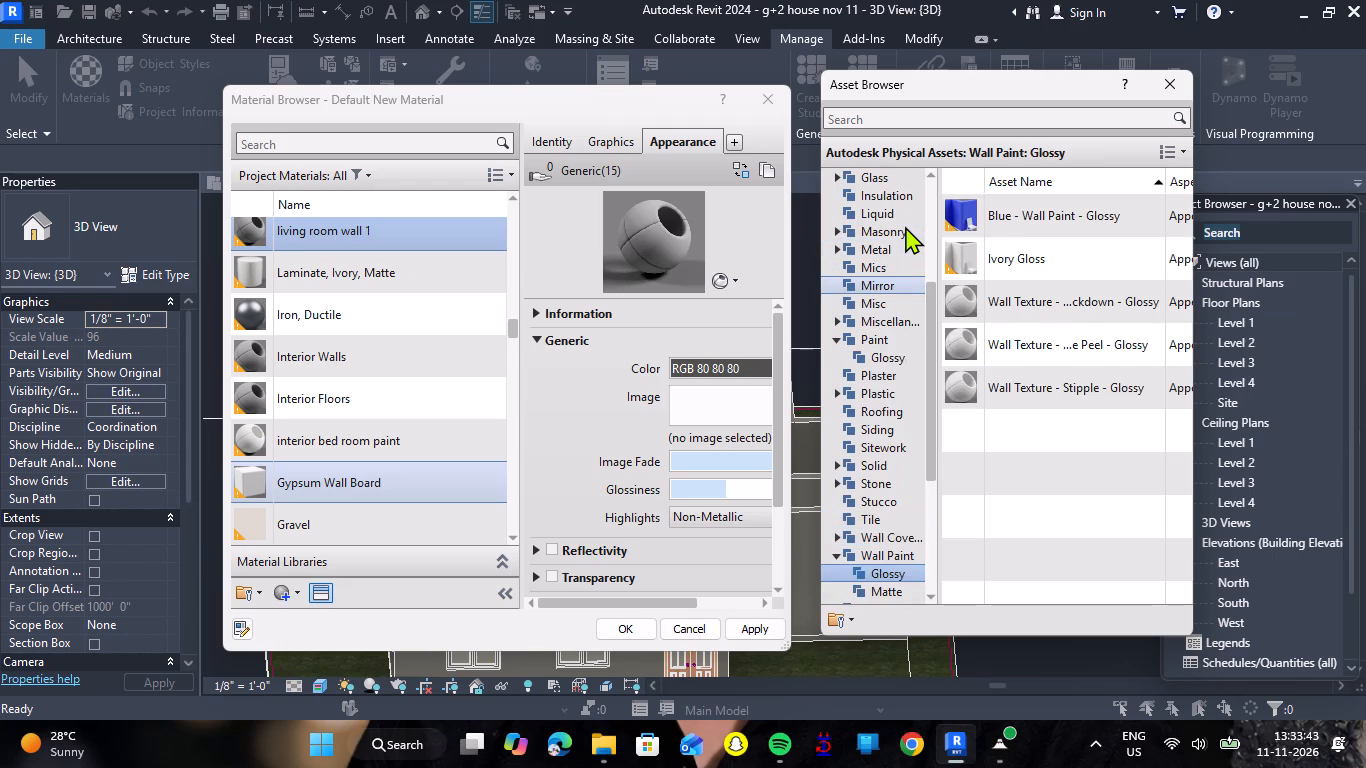
pyautogui.scroll(2, 905, 226)
pyautogui.scroll(-8, 909, 231)
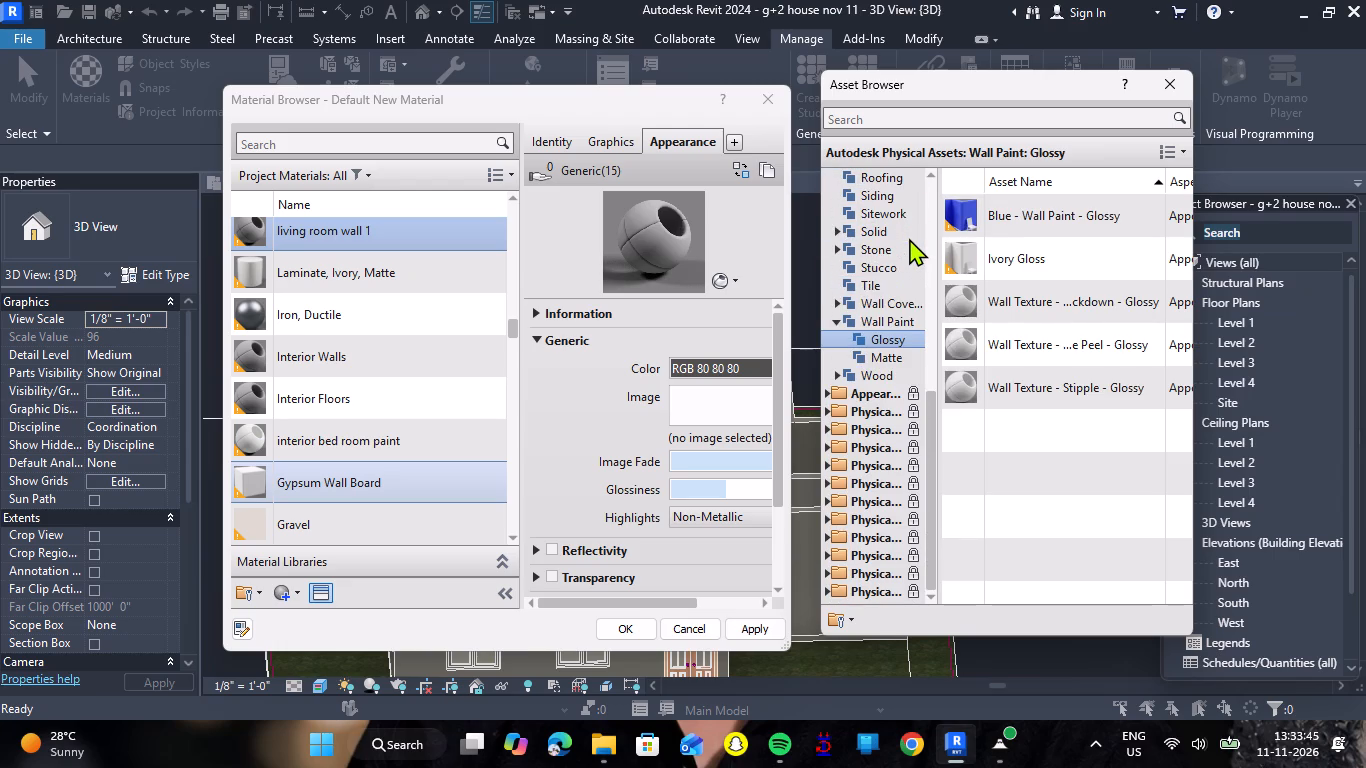
# Try the Appearance Library's matte Cyan wall paint on living room wall 1, replace it with matte Chartreuse, and accept the material changes.
pyautogui.click(825, 394)
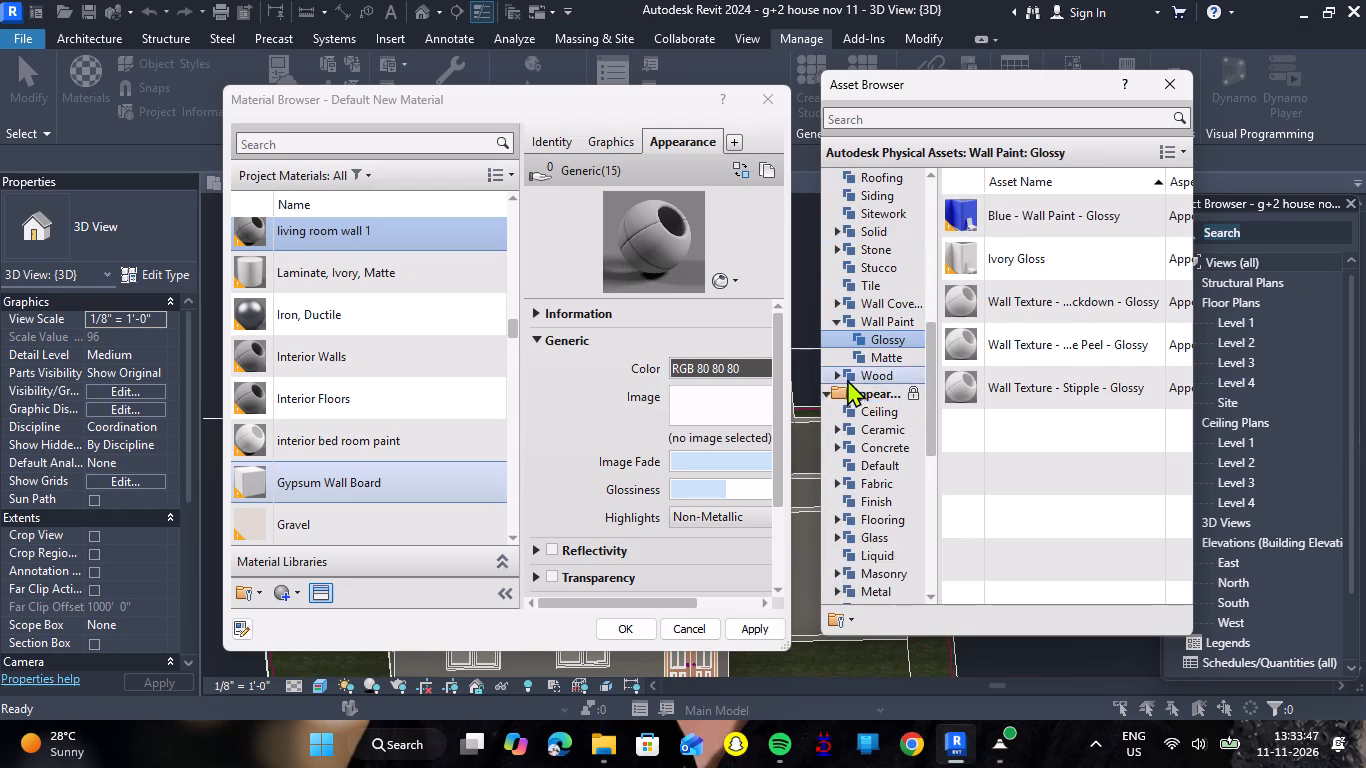
pyautogui.scroll(-7, 848, 379)
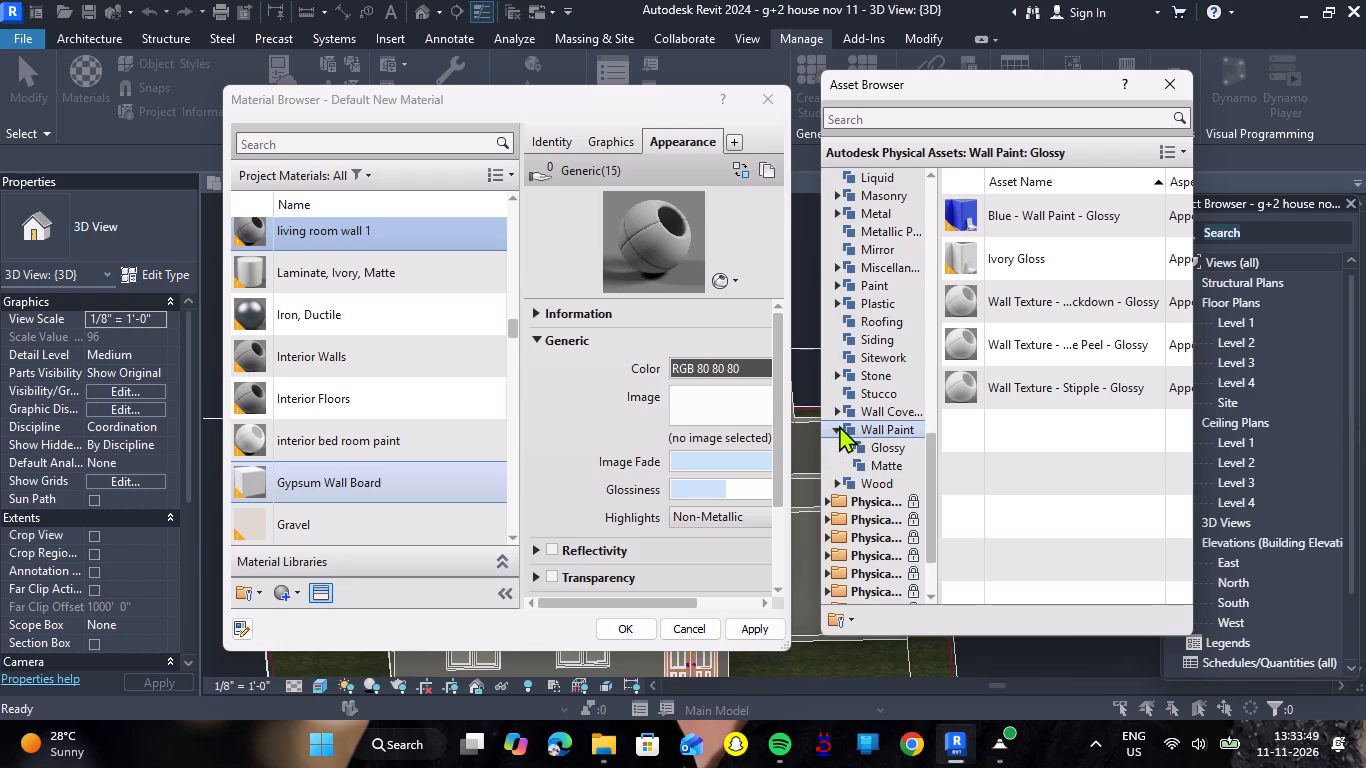
pyautogui.click(839, 425)
pyautogui.click(882, 473)
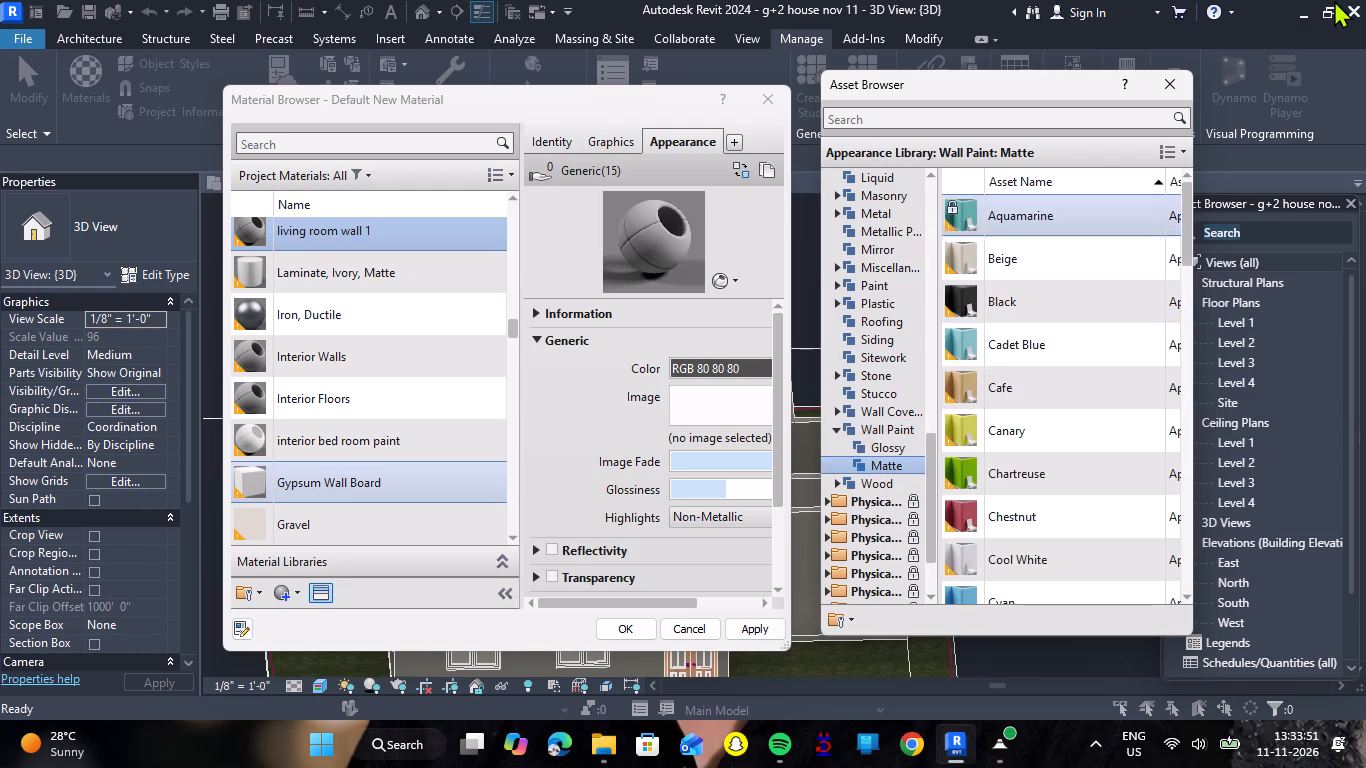
pyautogui.scroll(-1, 1040, 444)
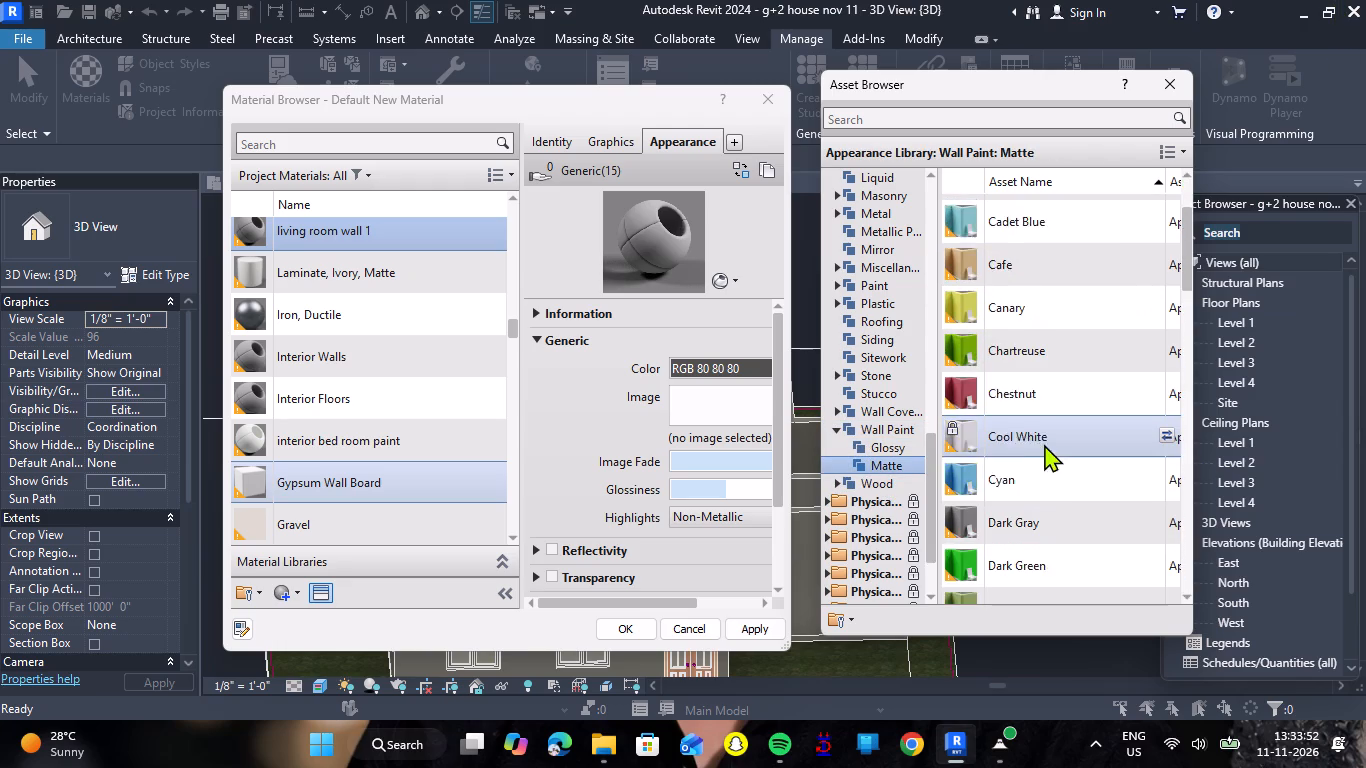
pyautogui.scroll(-1, 1044, 444)
pyautogui.click(1061, 370)
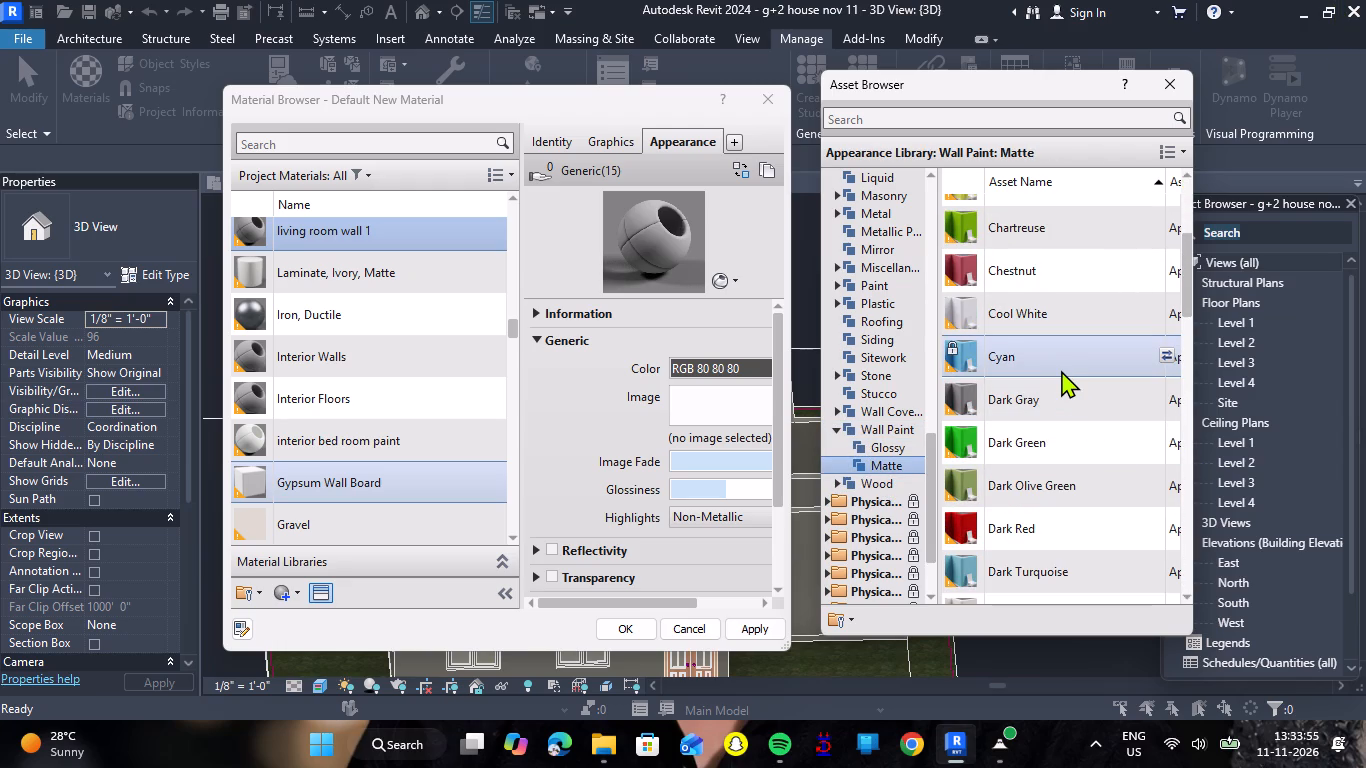
pyautogui.doubleClick(1061, 370)
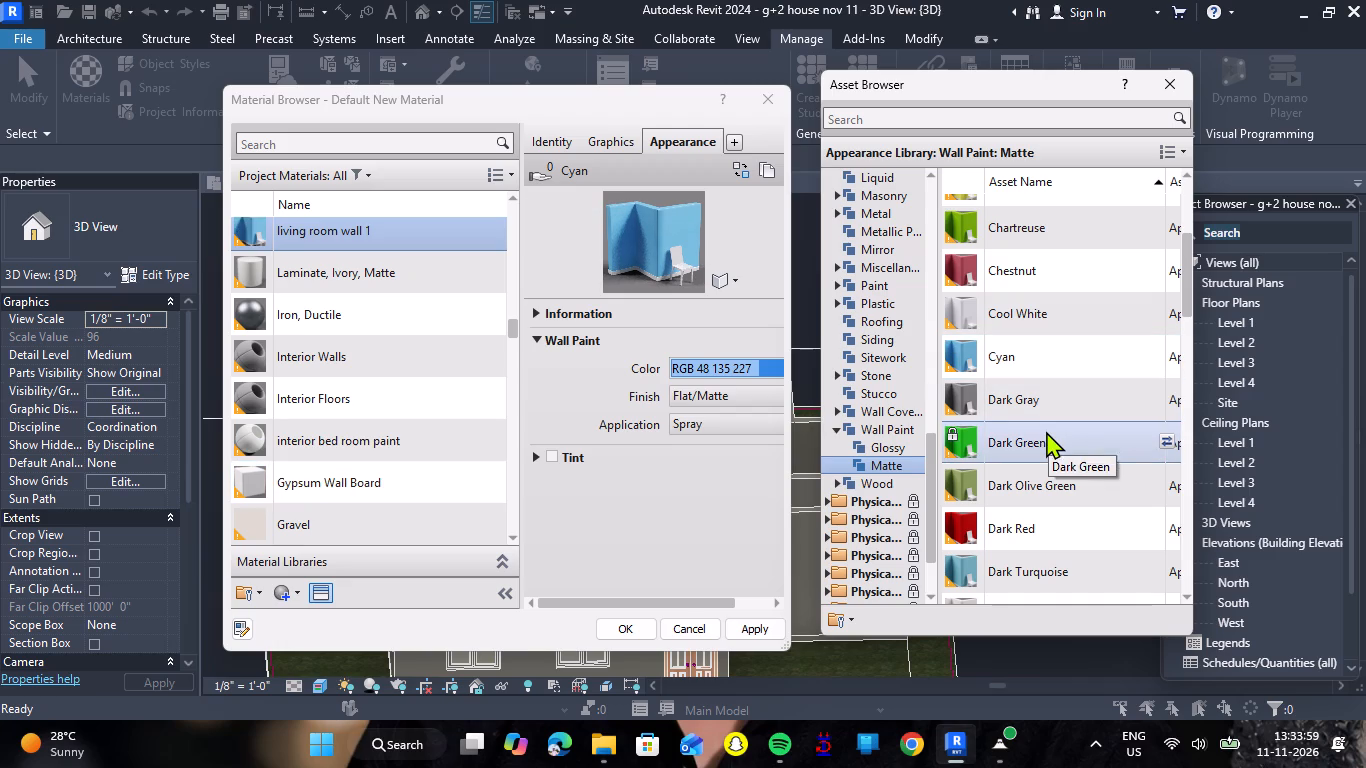
pyautogui.doubleClick(1040, 230)
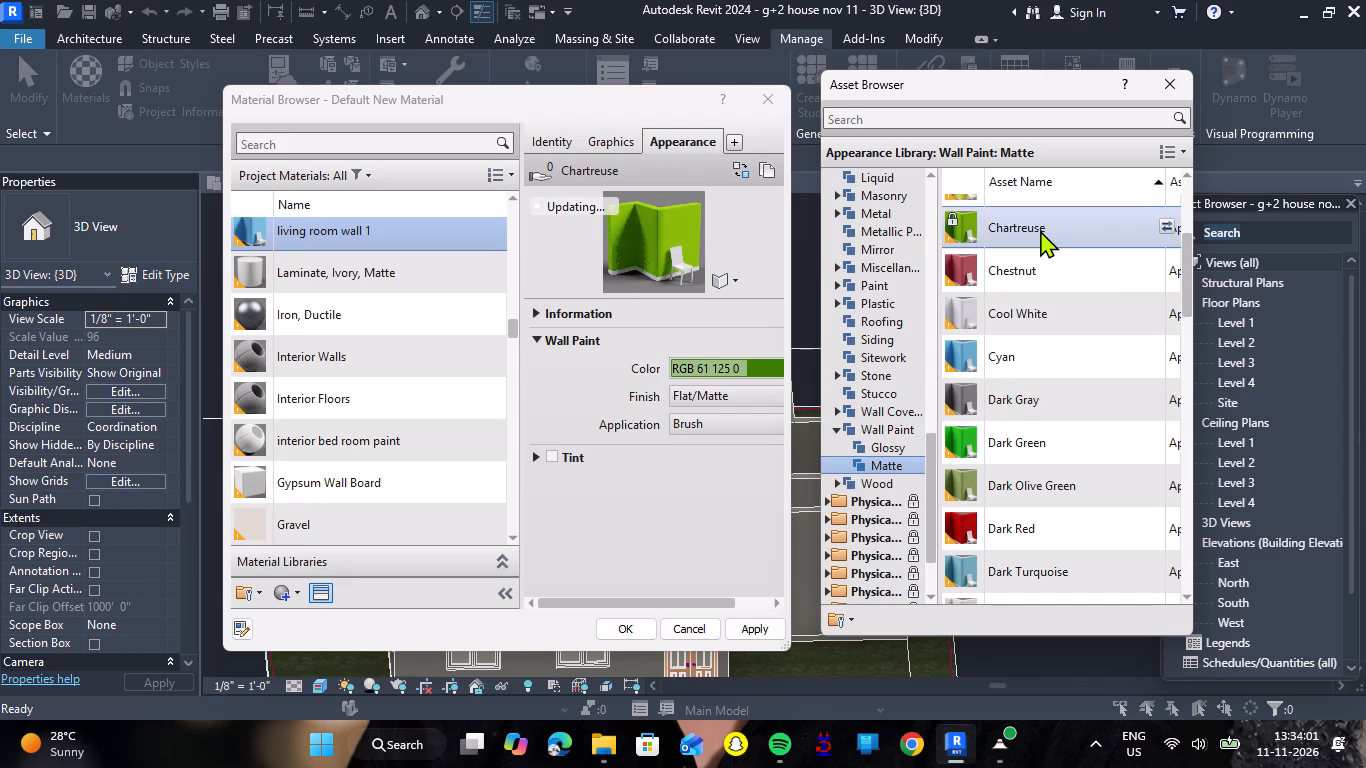
pyautogui.click(648, 627)
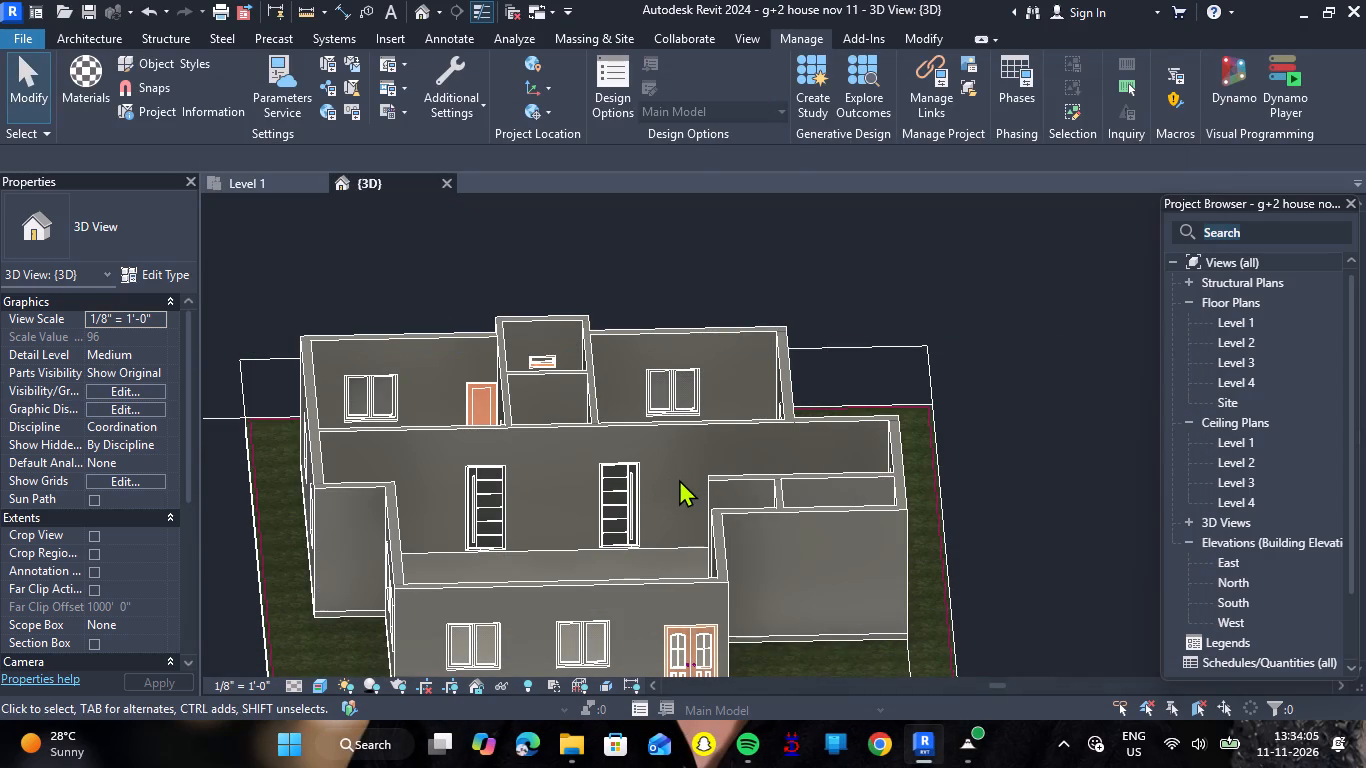
# Paint both segments of the long interior partition wall, including the part with two door openings, with the living room wall 1 material.
pyautogui.write('pt')
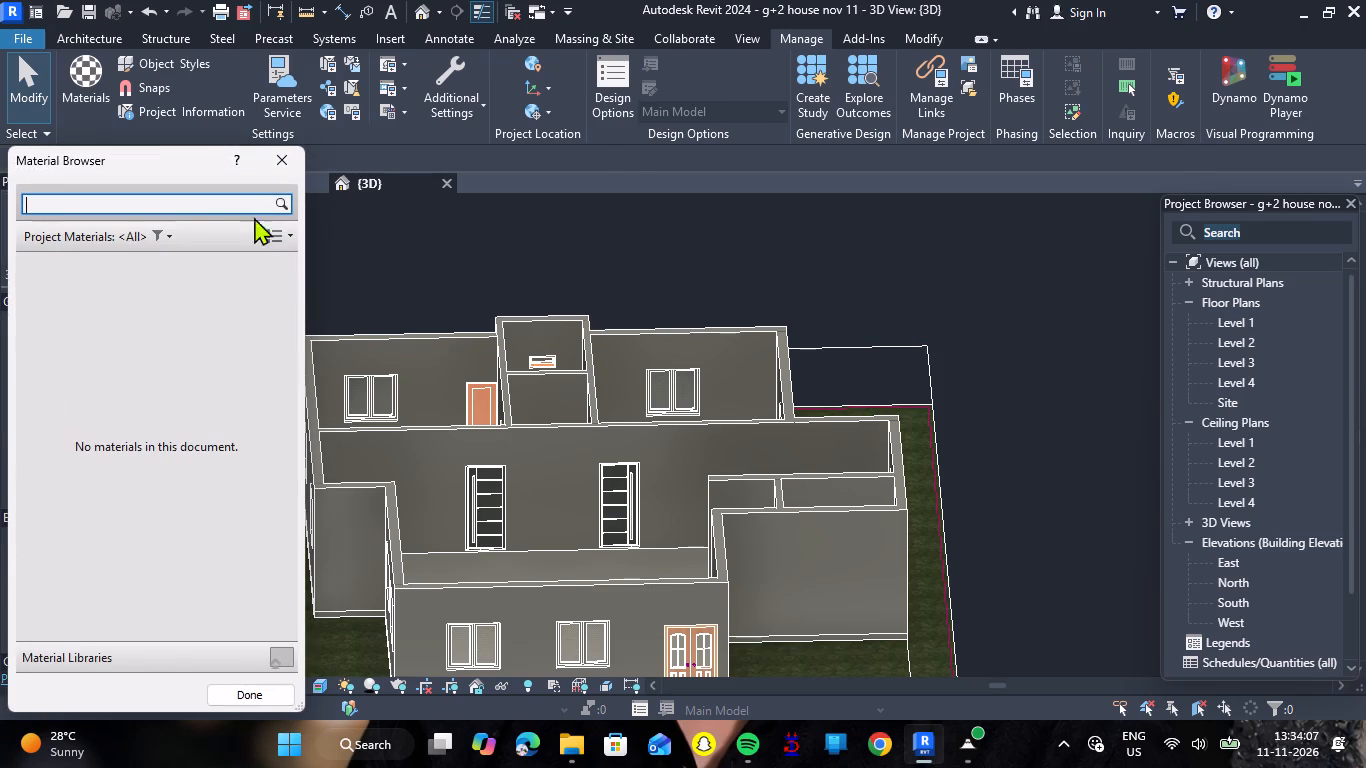
pyautogui.click(238, 547)
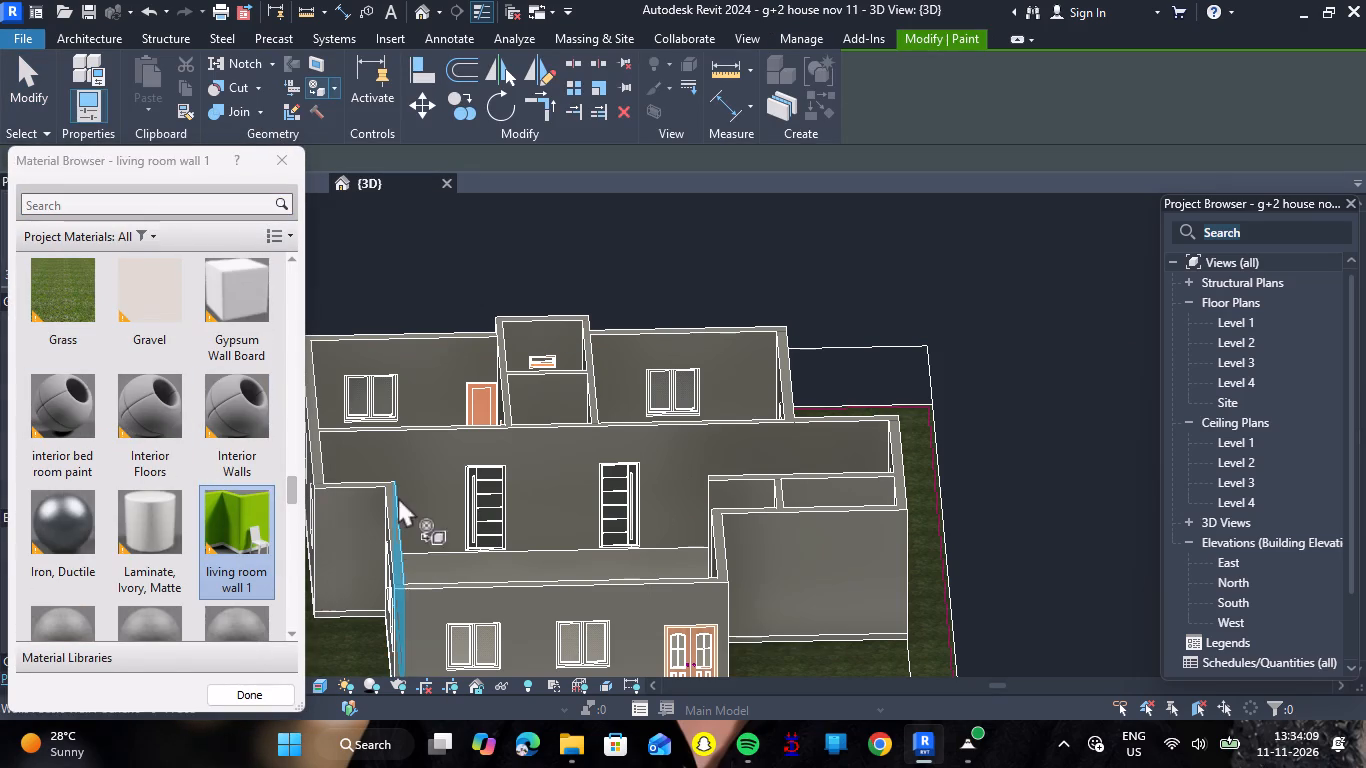
pyautogui.click(422, 465)
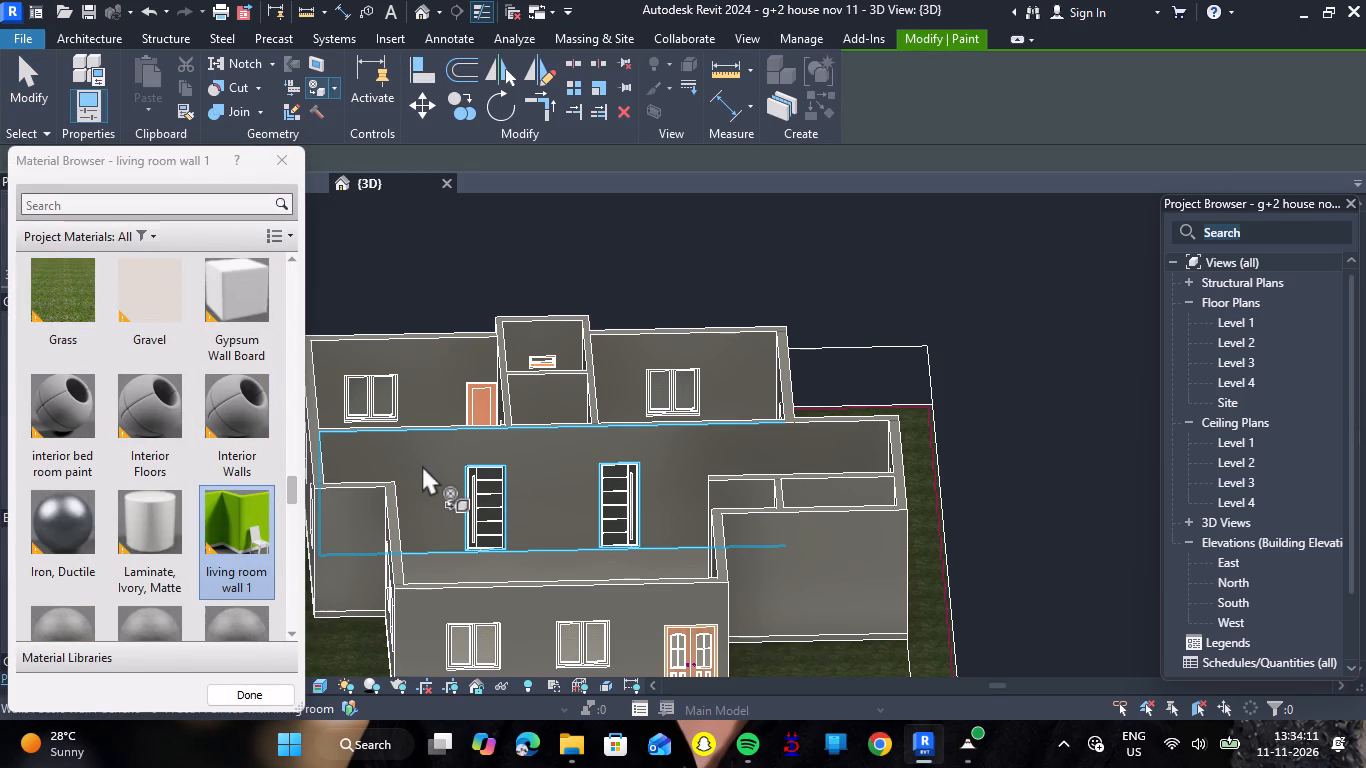
pyautogui.click(827, 454)
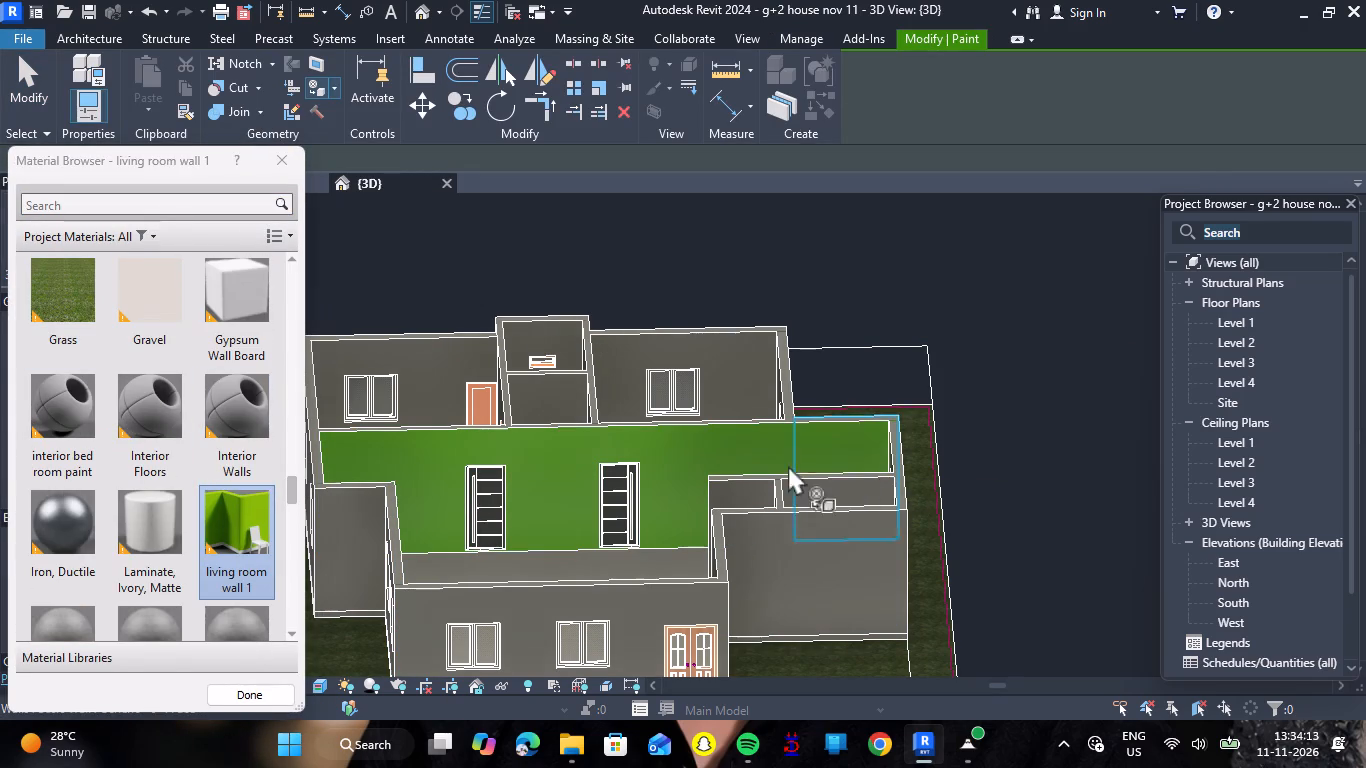
# Search the paint materials for "bed", try interior bed room paint on the exterior wall's interior face beyond the partition, and repaint it with bed room paint 2.
pyautogui.scroll(-3, 707, 485)
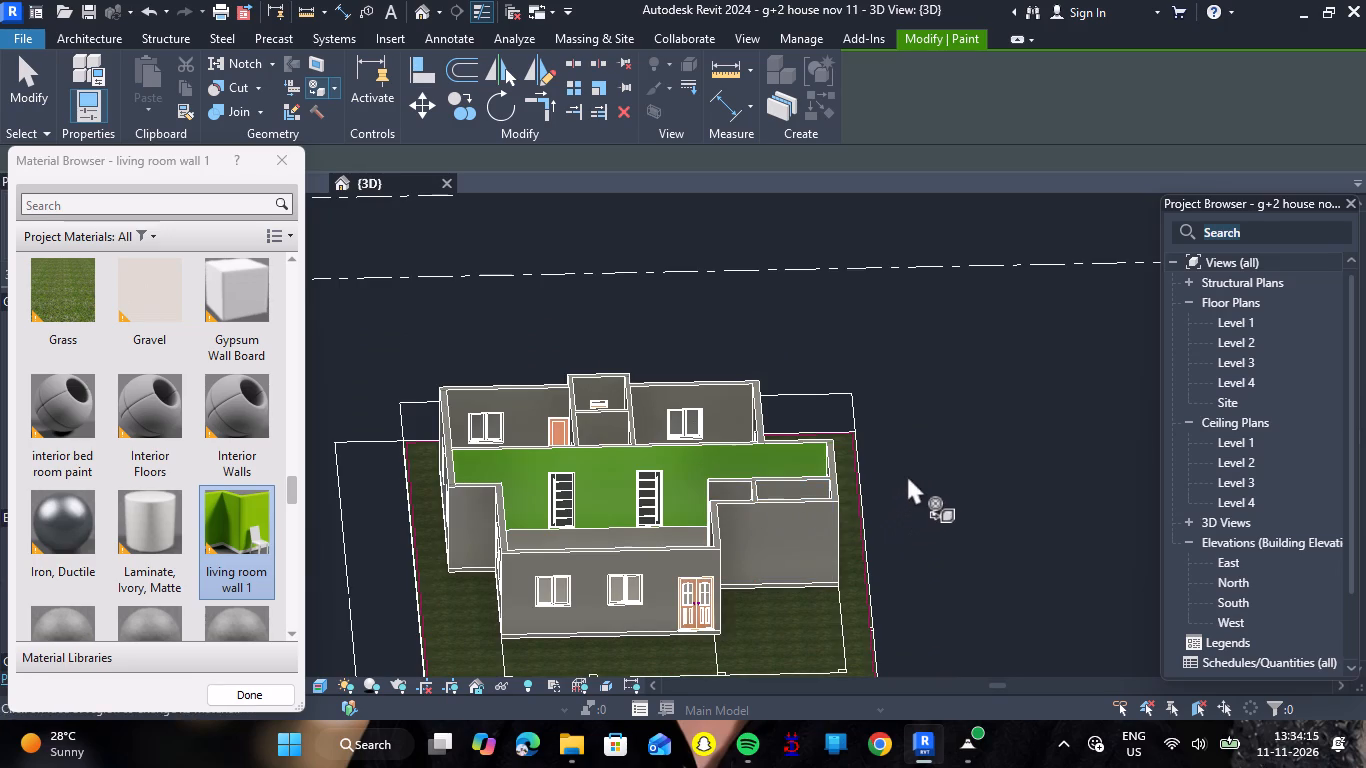
pyautogui.keyDown('shift'); pyautogui.moveTo(911, 475); pyautogui.dragTo(648, 478, button='right'); pyautogui.keyUp('shift')
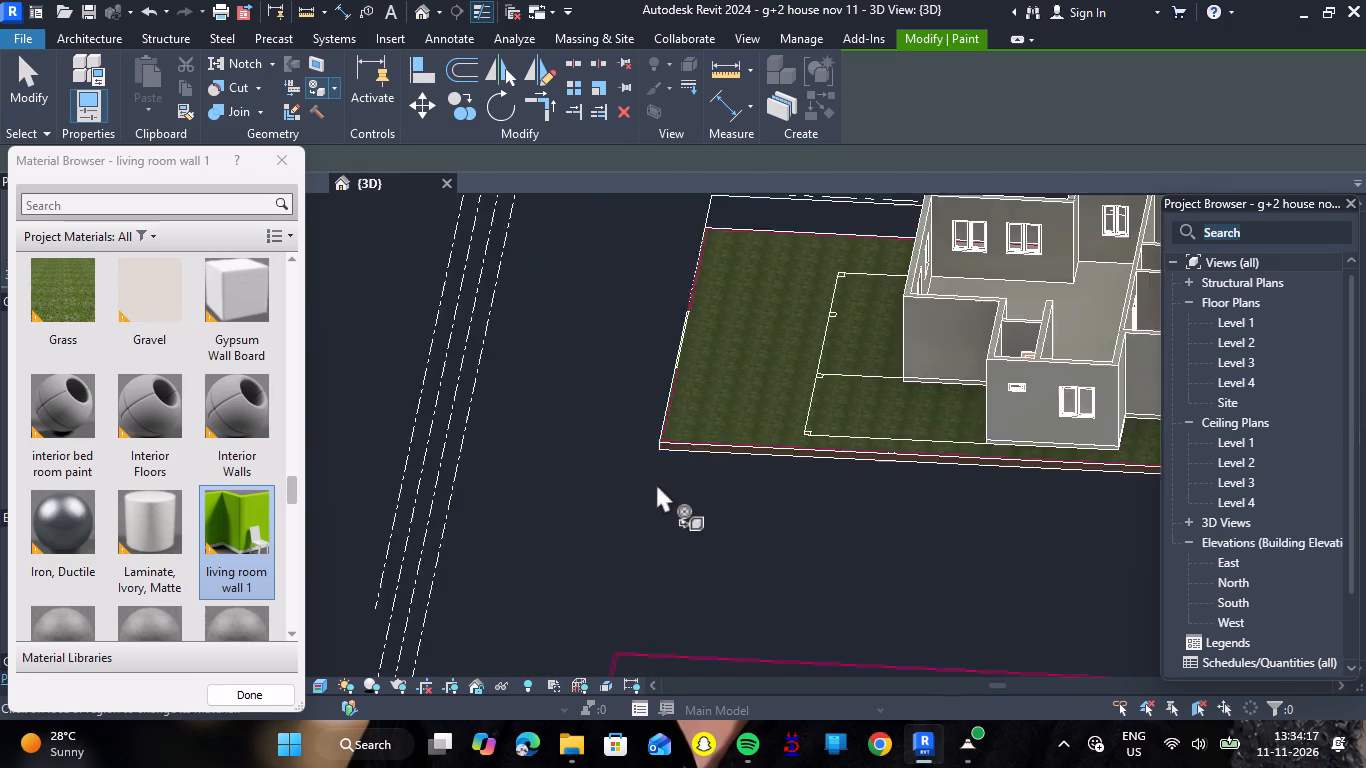
pyautogui.scroll(-3, 656, 483)
pyautogui.scroll(6, 971, 292)
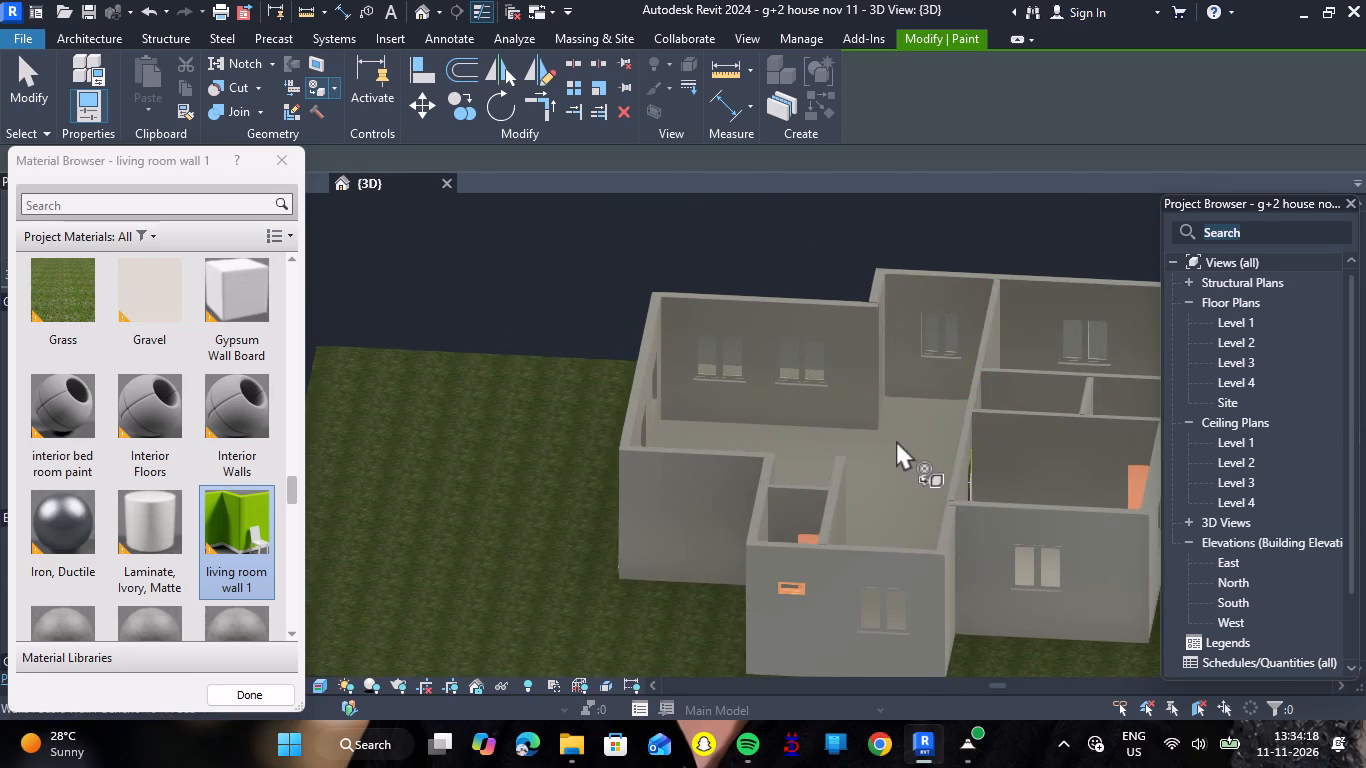
pyautogui.scroll(-1, 226, 476)
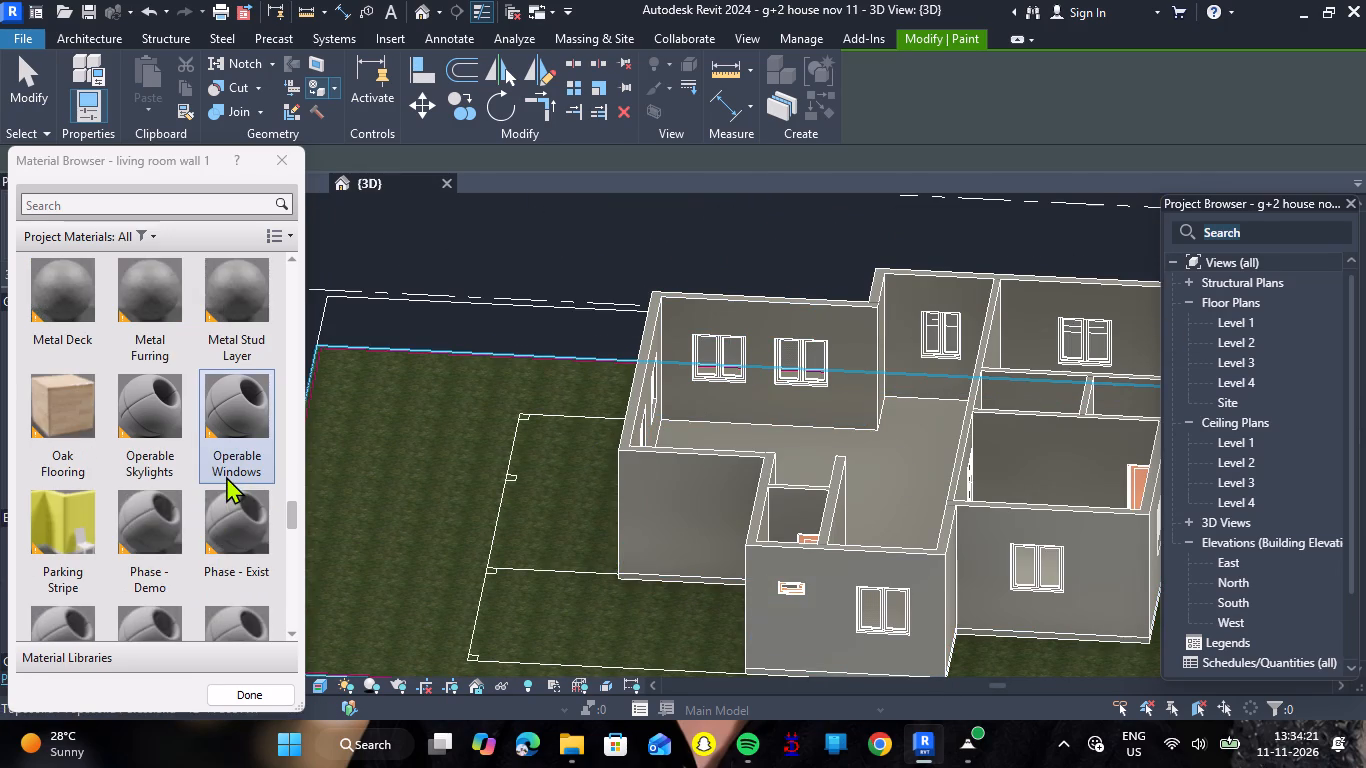
pyautogui.scroll(3, 201, 480)
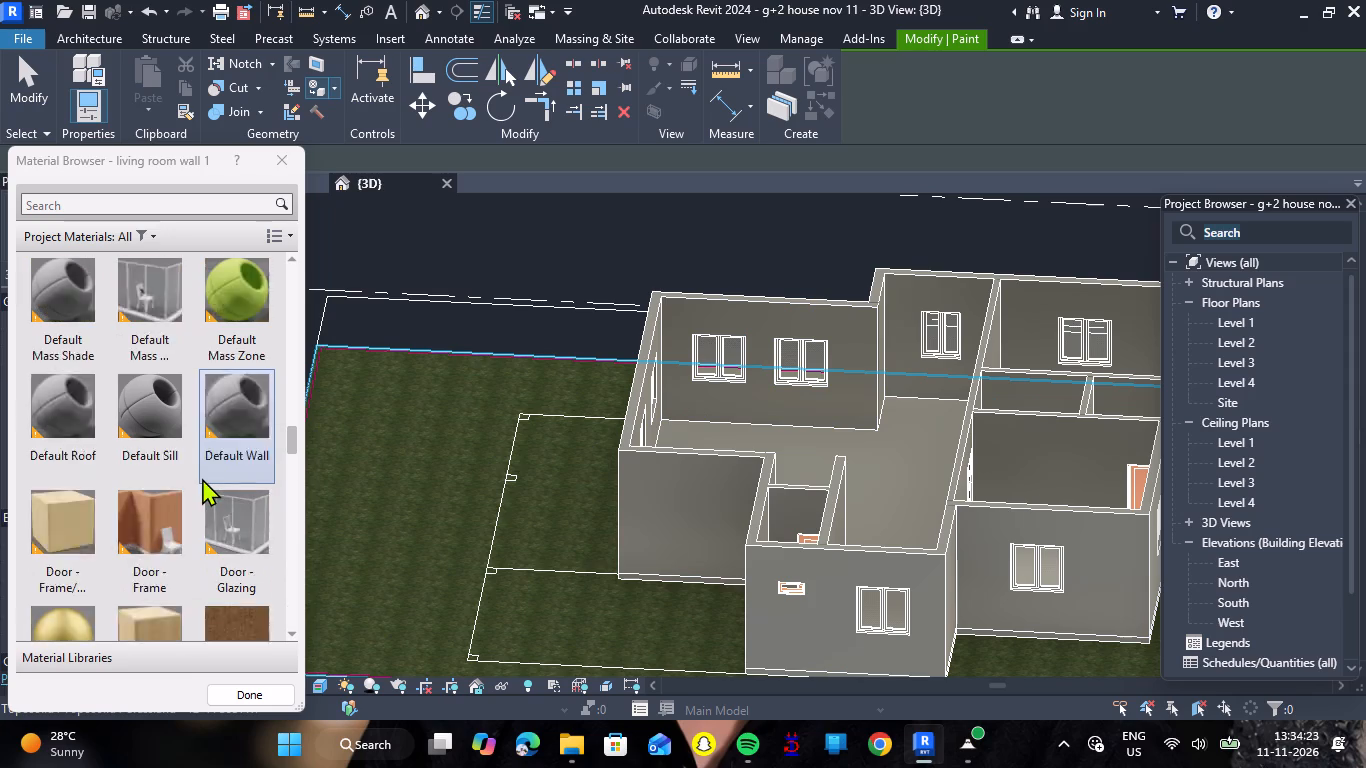
pyautogui.scroll(3, 202, 478)
pyautogui.click(196, 210)
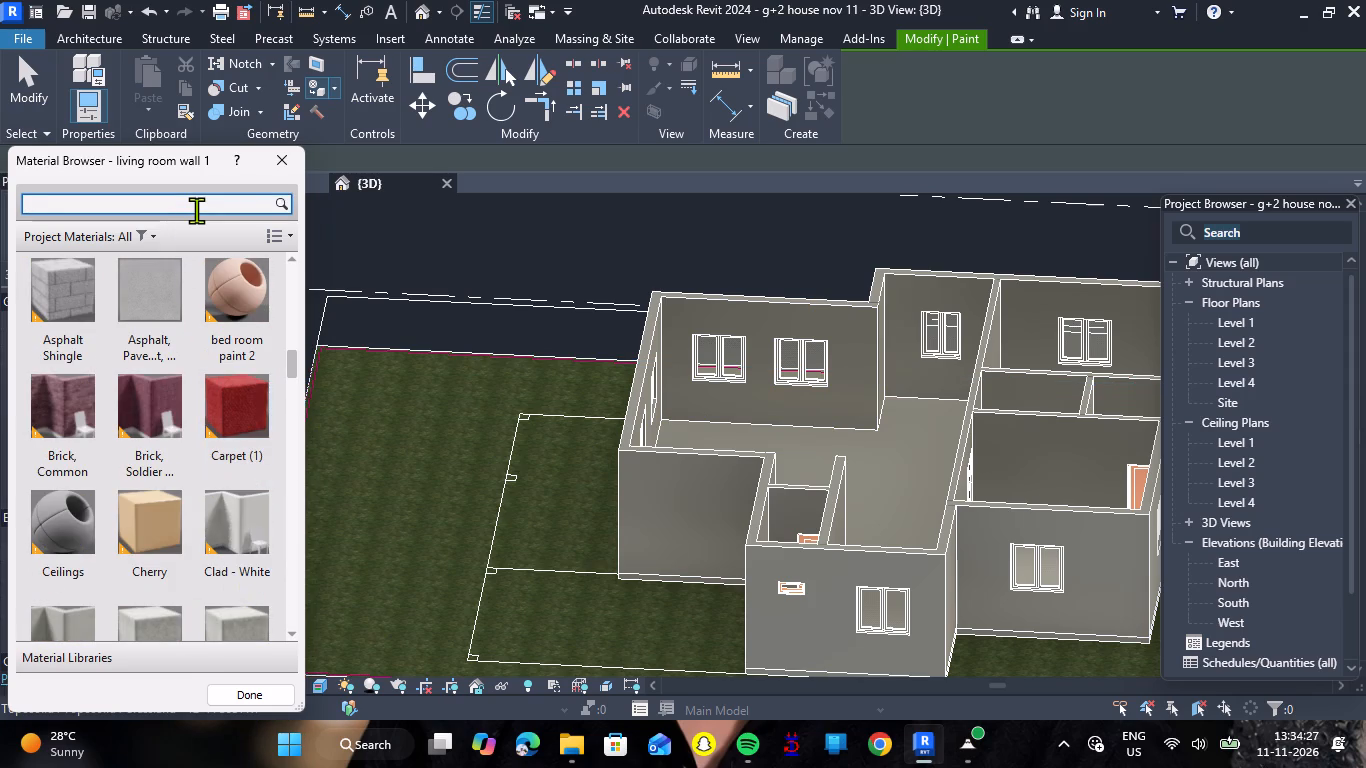
pyautogui.write('bed')
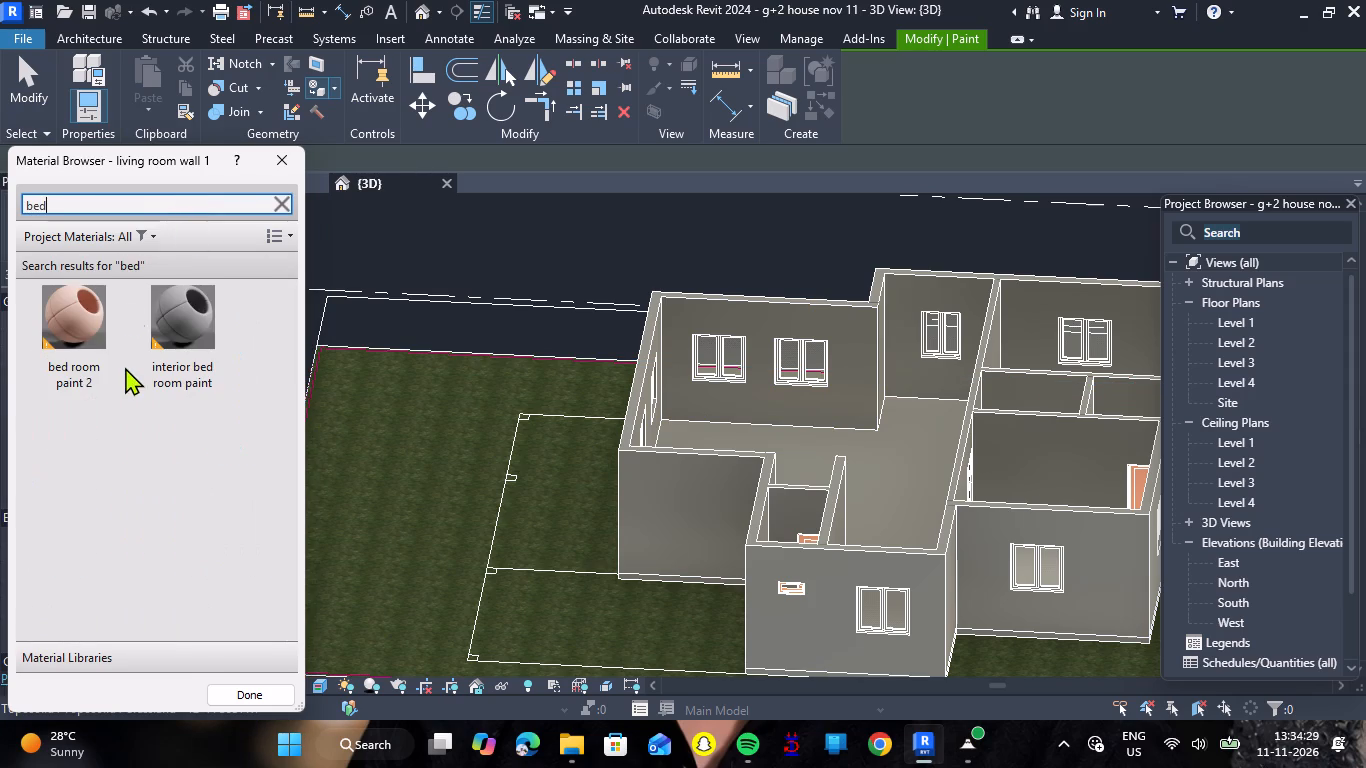
pyautogui.click(166, 349)
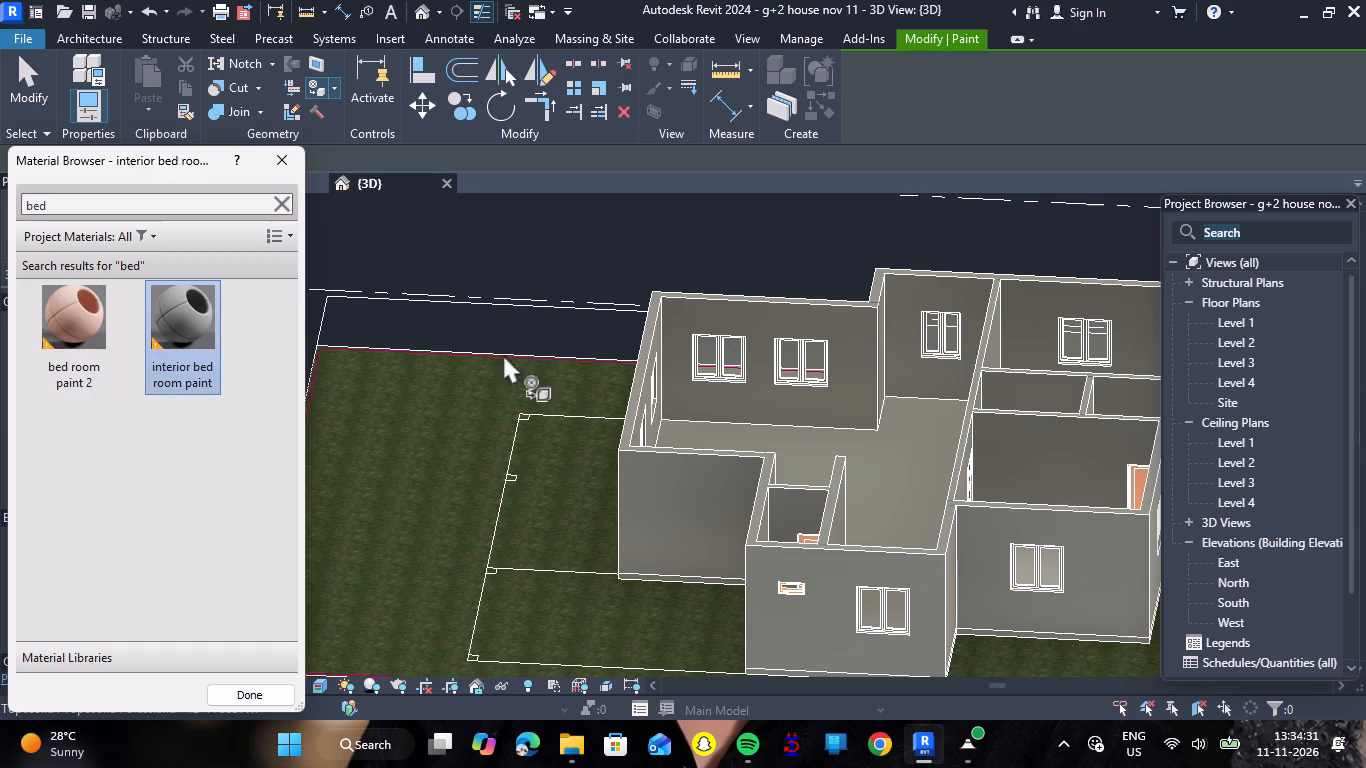
pyautogui.click(905, 358)
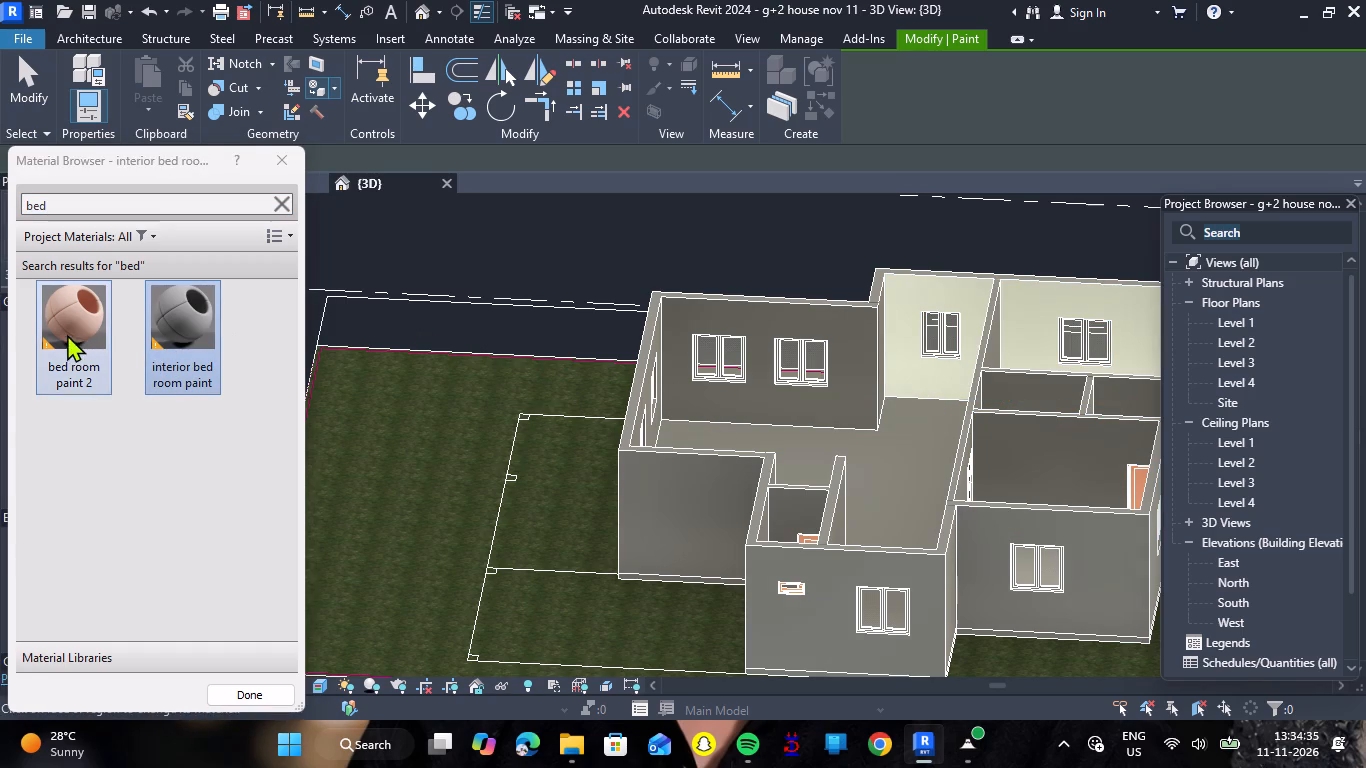
pyautogui.click(67, 334)
pyautogui.click(903, 321)
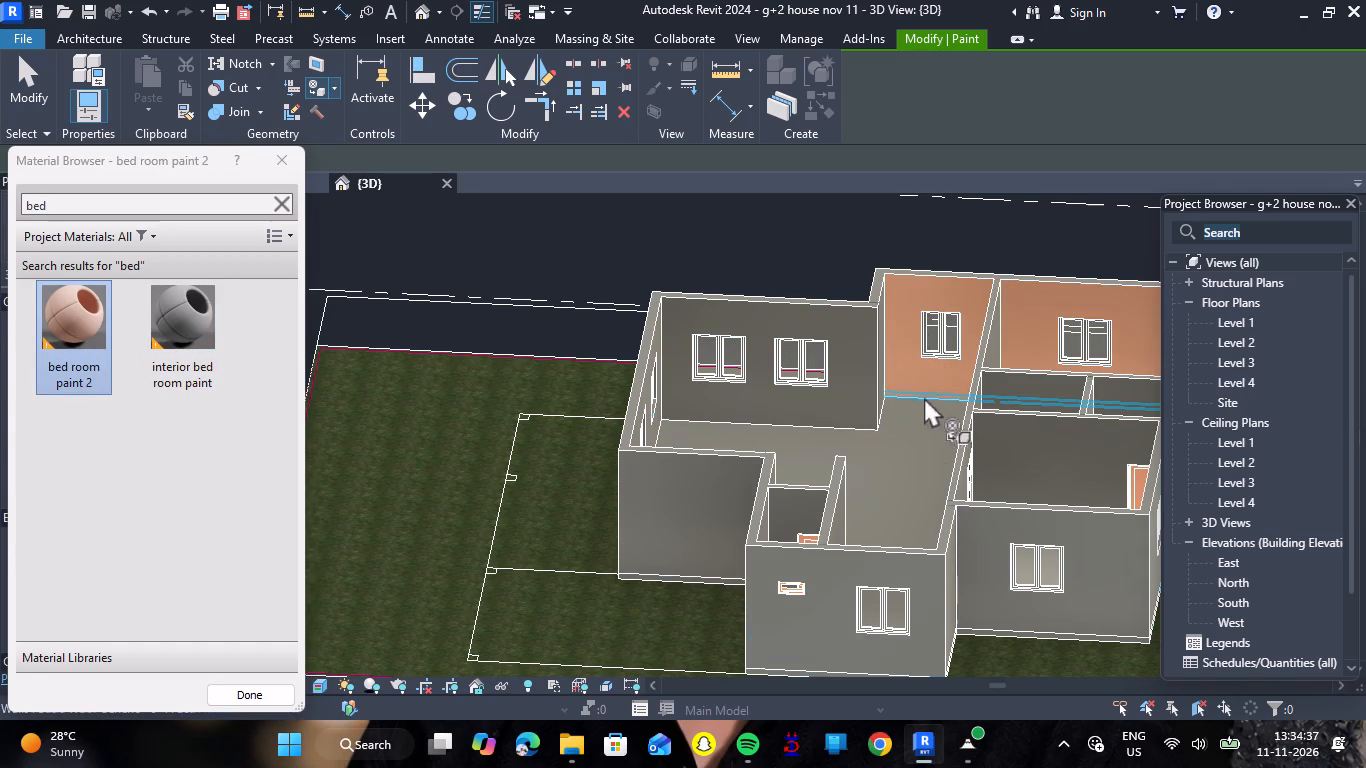
# Split the newly painted exterior wall with Split Element at its junction with the green partition wall.
pyautogui.keyDown('shift'); pyautogui.moveTo(891, 434); pyautogui.dragTo(976, 434, button='right'); pyautogui.keyUp('shift')
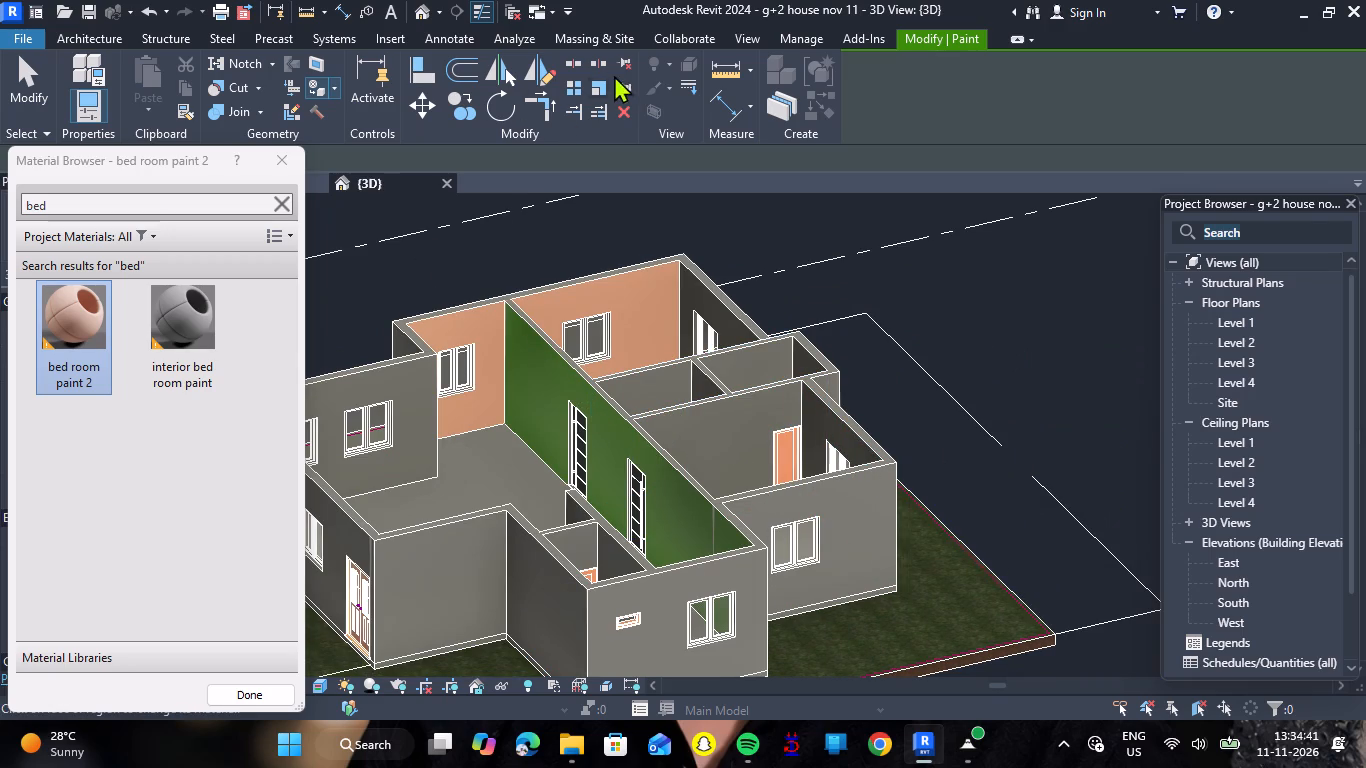
pyautogui.click(580, 70)
pyautogui.scroll(6, 521, 293)
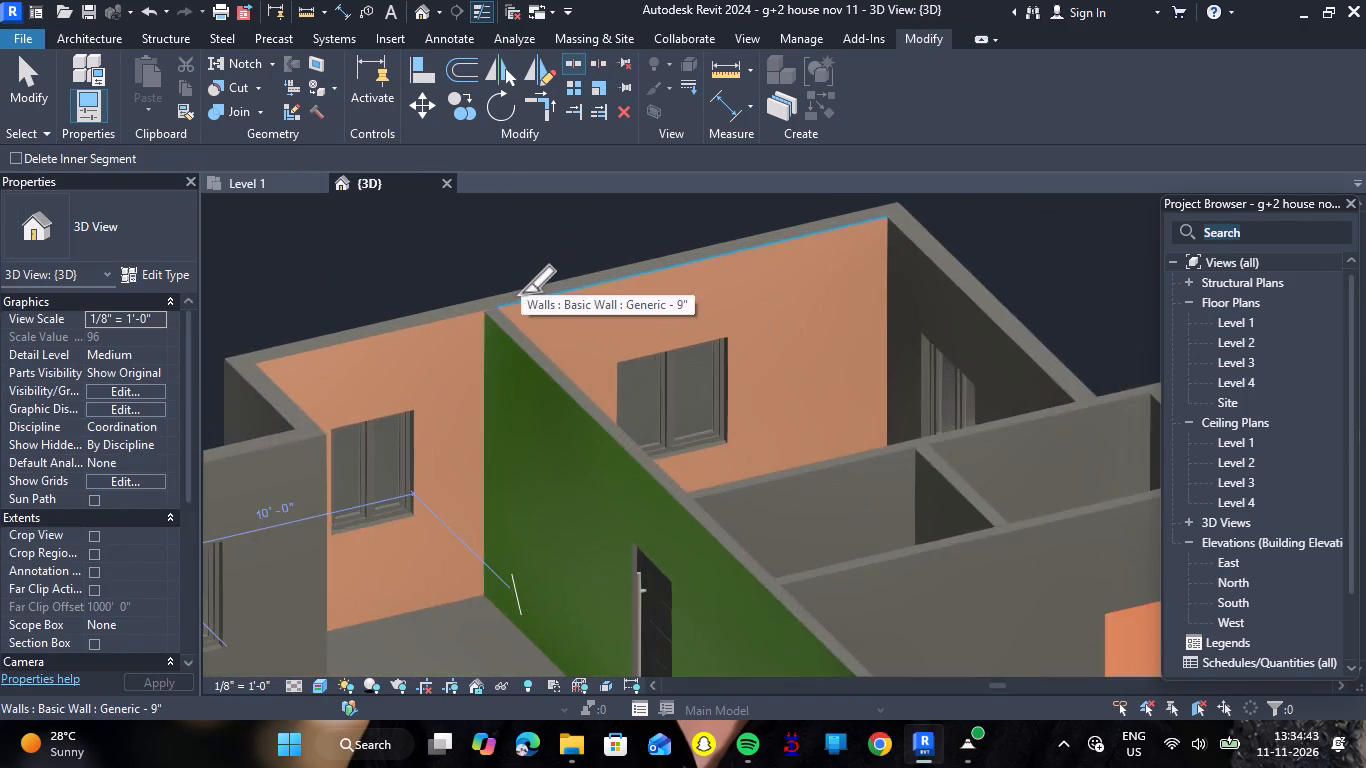
pyautogui.scroll(7, 521, 293)
pyautogui.click(439, 302)
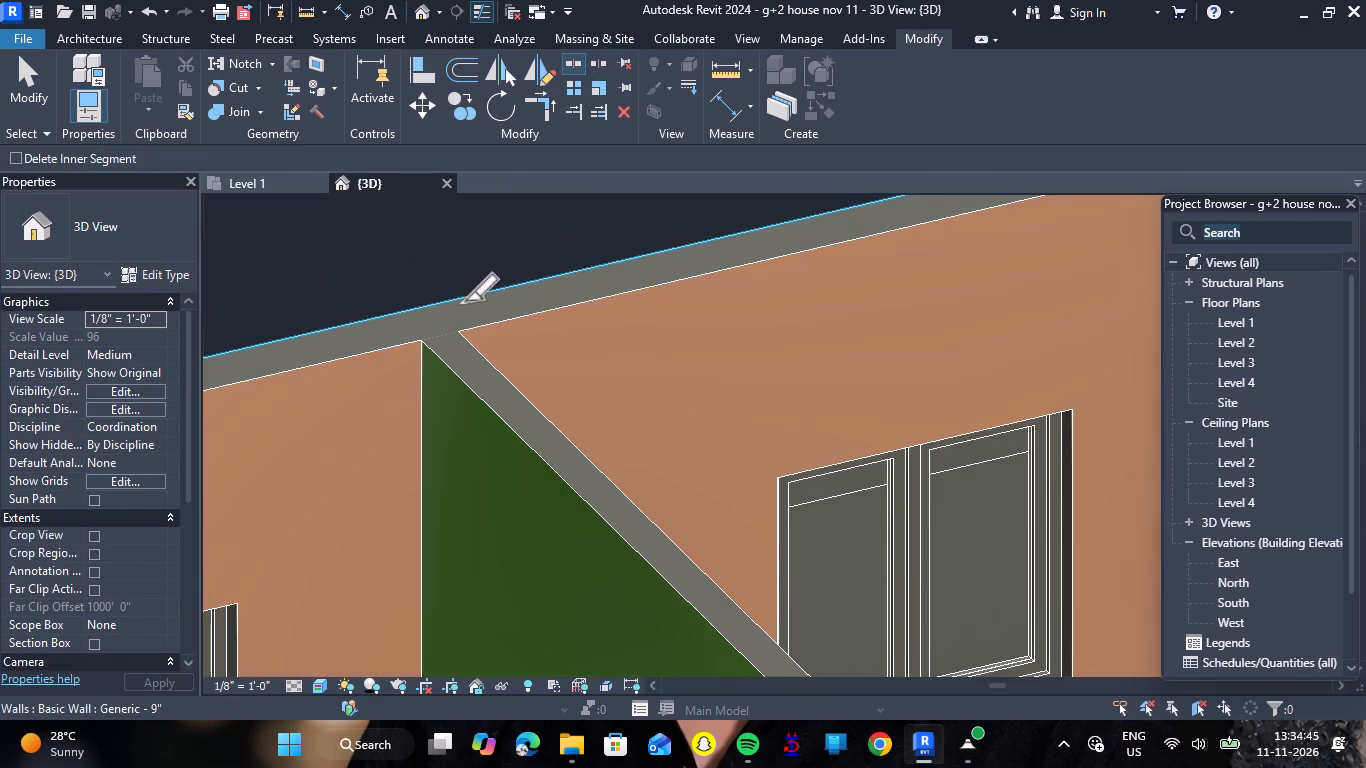
pyautogui.press('Escape')
pyautogui.scroll(-3, 582, 325)
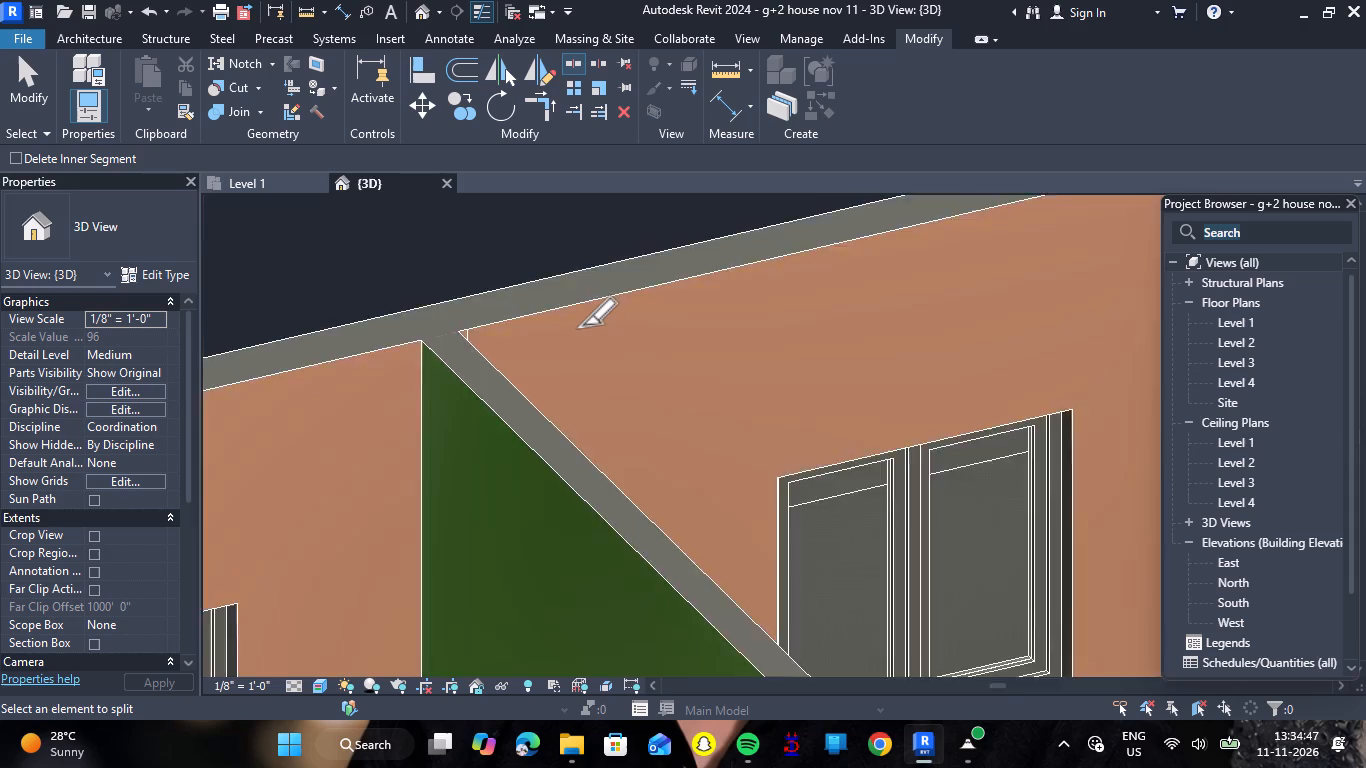
pyautogui.scroll(-2, 582, 325)
pyautogui.scroll(6, 541, 306)
pyautogui.press('Escape')
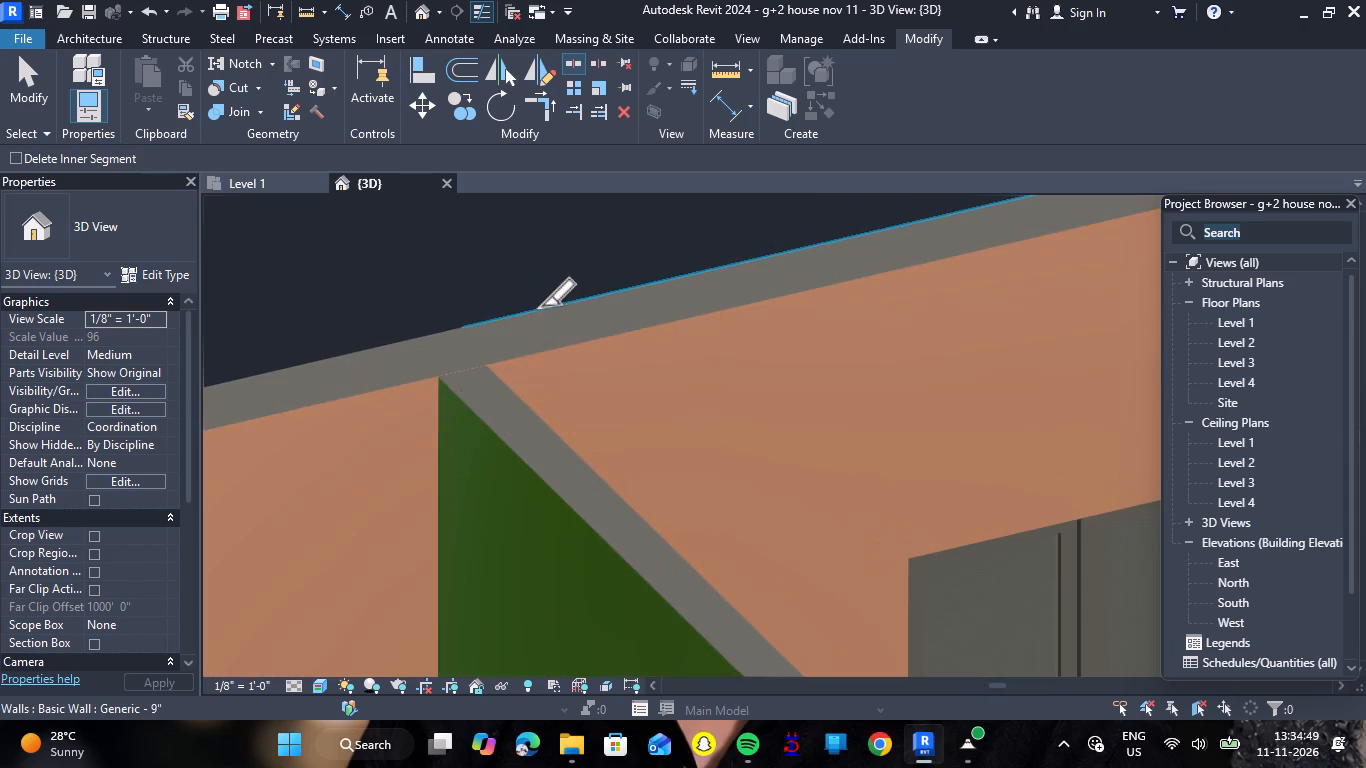
# Nudge the bedroom-side segment of the split exterior wall four increments along its length toward the green partition's centre.
pyautogui.click(499, 352)
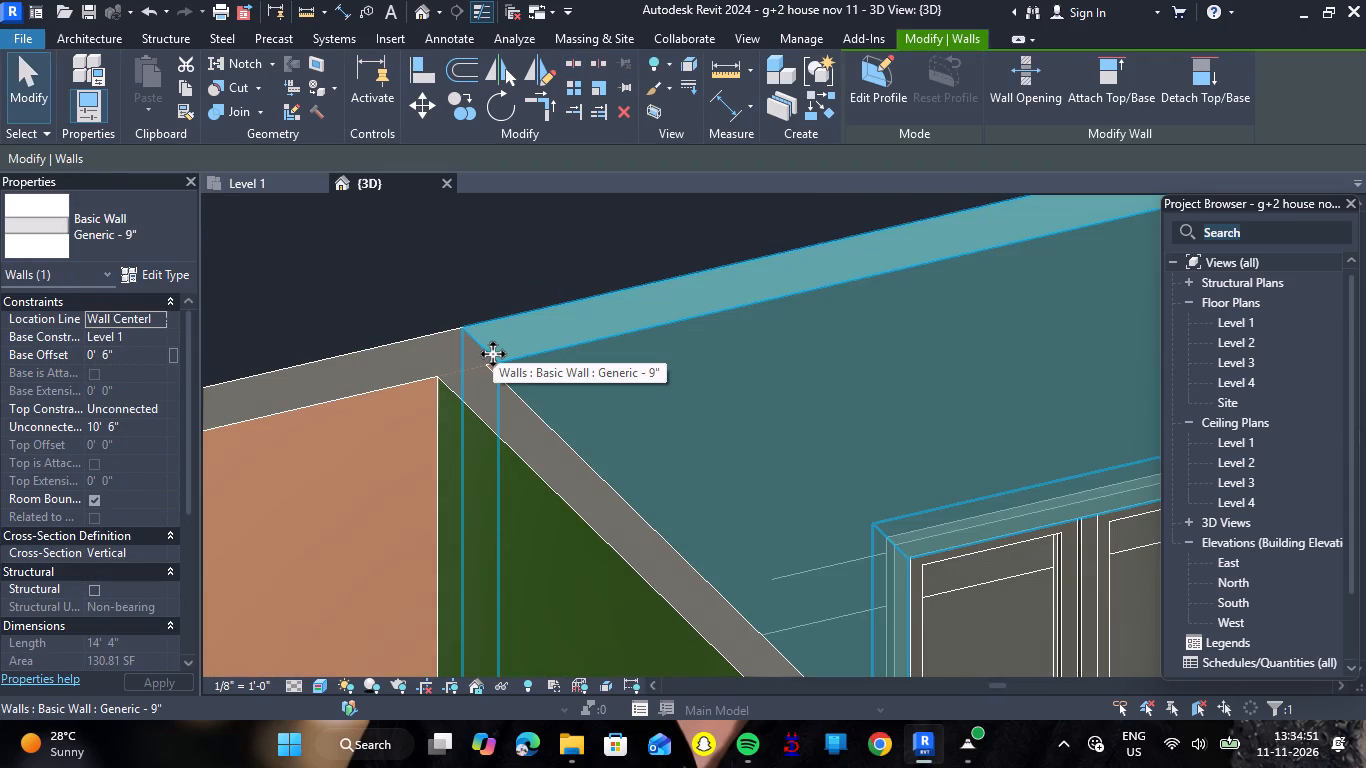
pyautogui.press('Left')
pyautogui.press('Left')
pyautogui.press('Left')
pyautogui.press('Left')
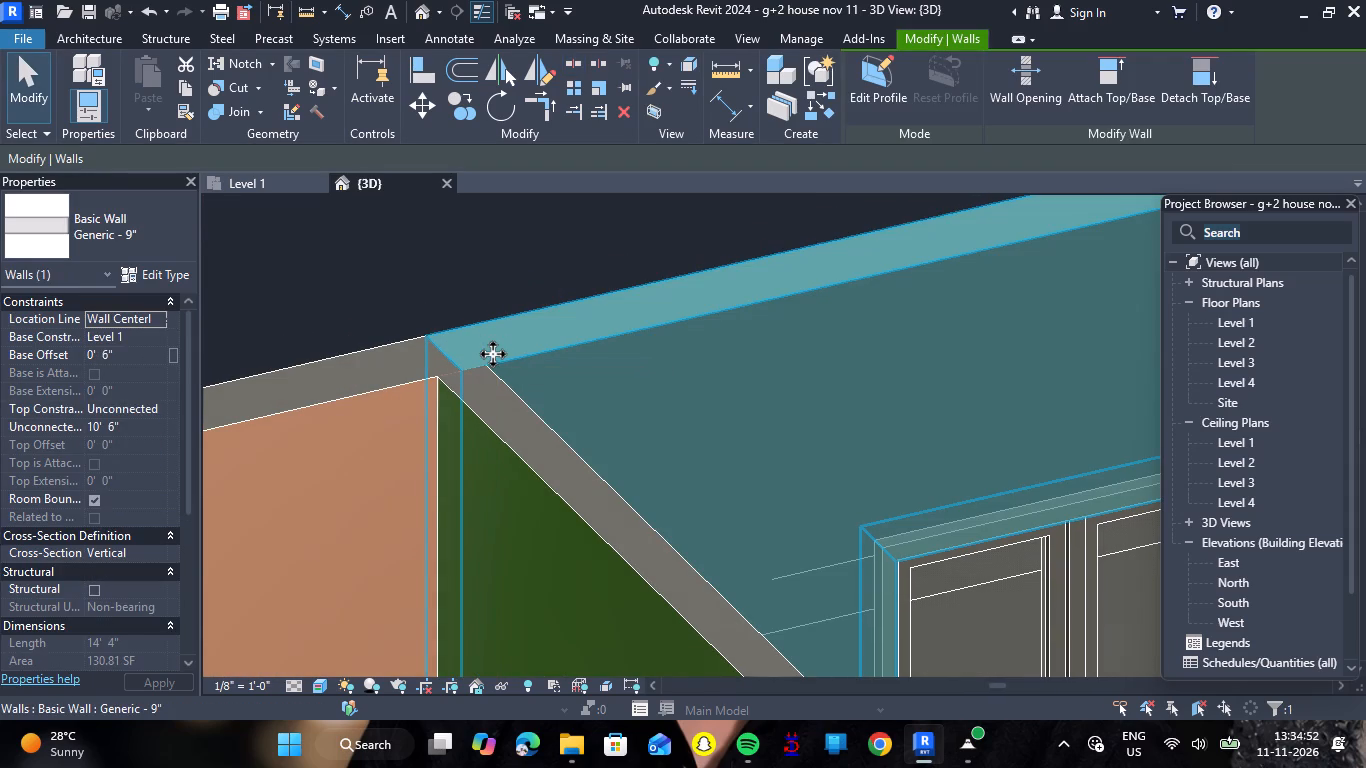
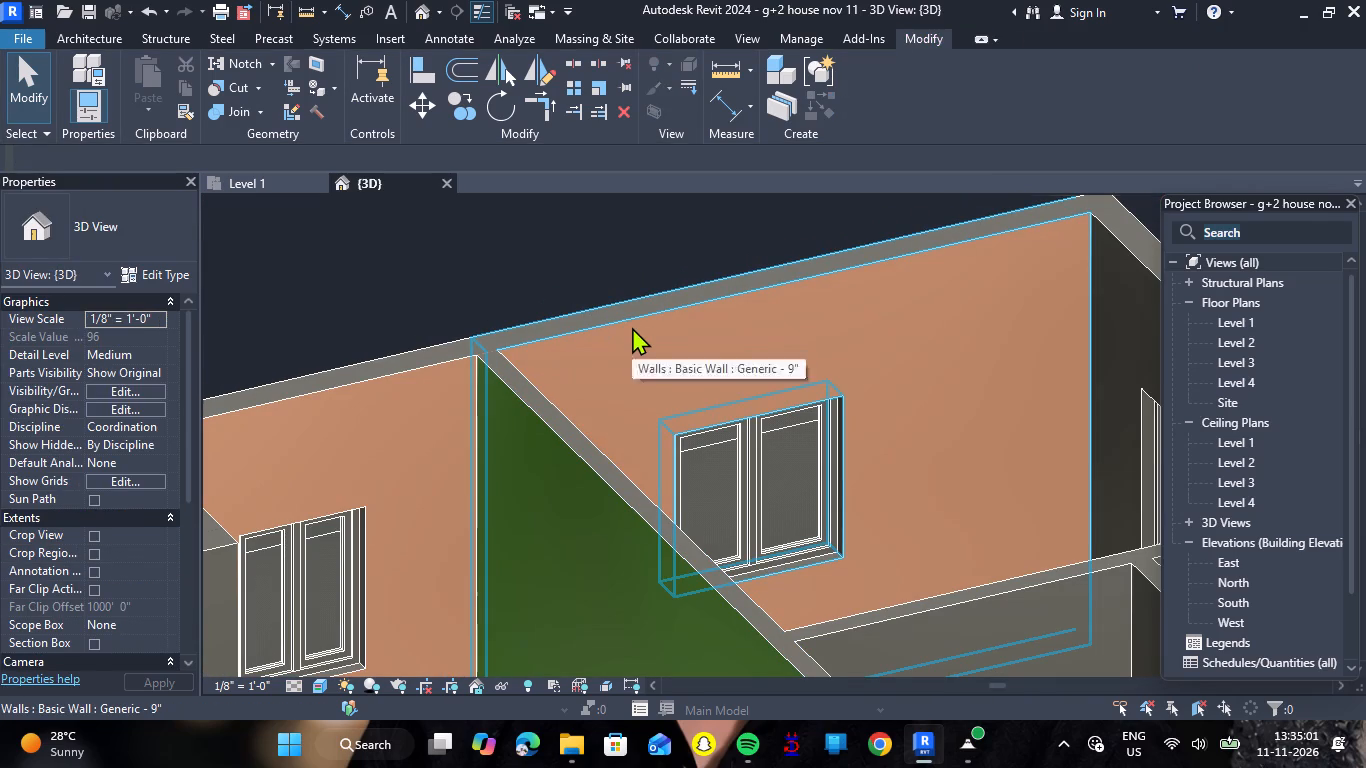
# Remove the paint from the bedroom-side segment of the split exterior wall, on its interior face around the window.
pyautogui.click(339, 85)
pyautogui.click(341, 157)
pyautogui.click(774, 376)
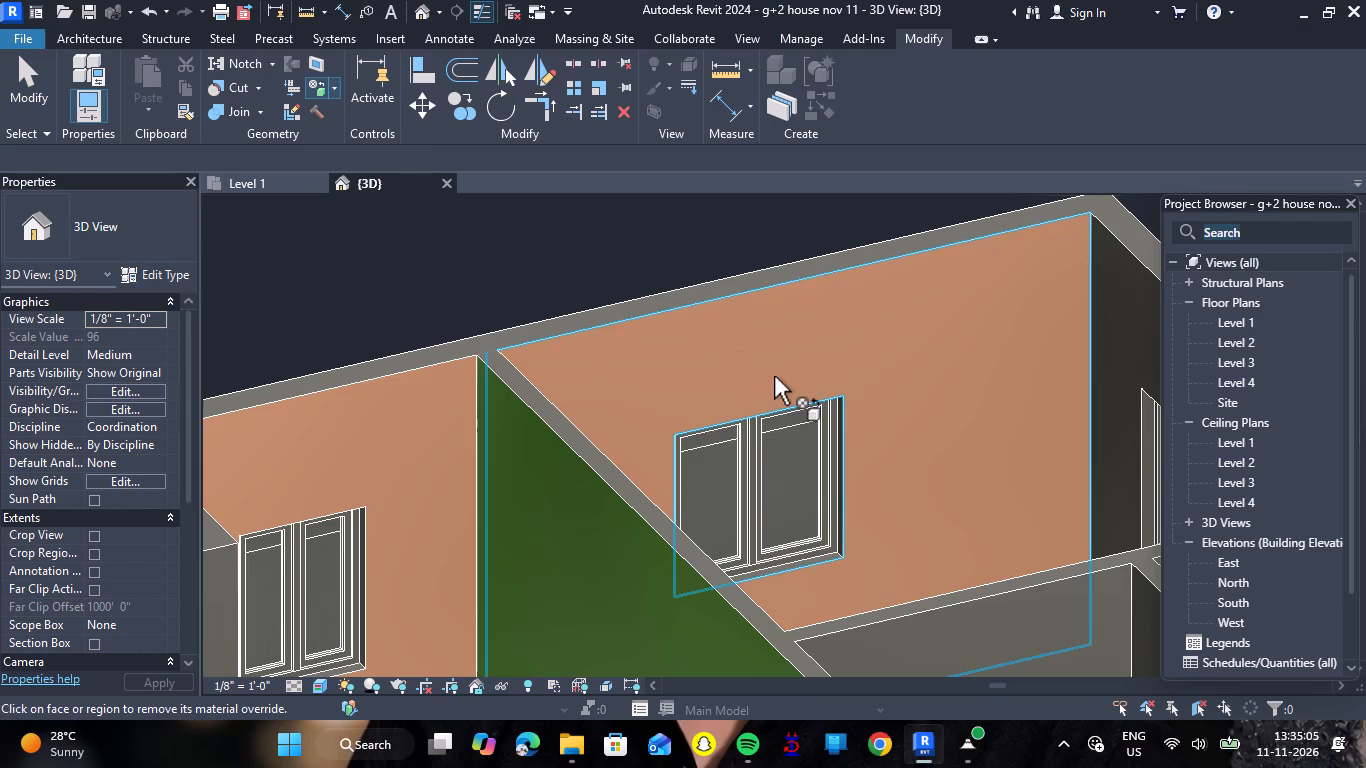
# Examine the painted ground floor walls from a wider view and from the opposite side of the house.
pyautogui.scroll(-8, 751, 282)
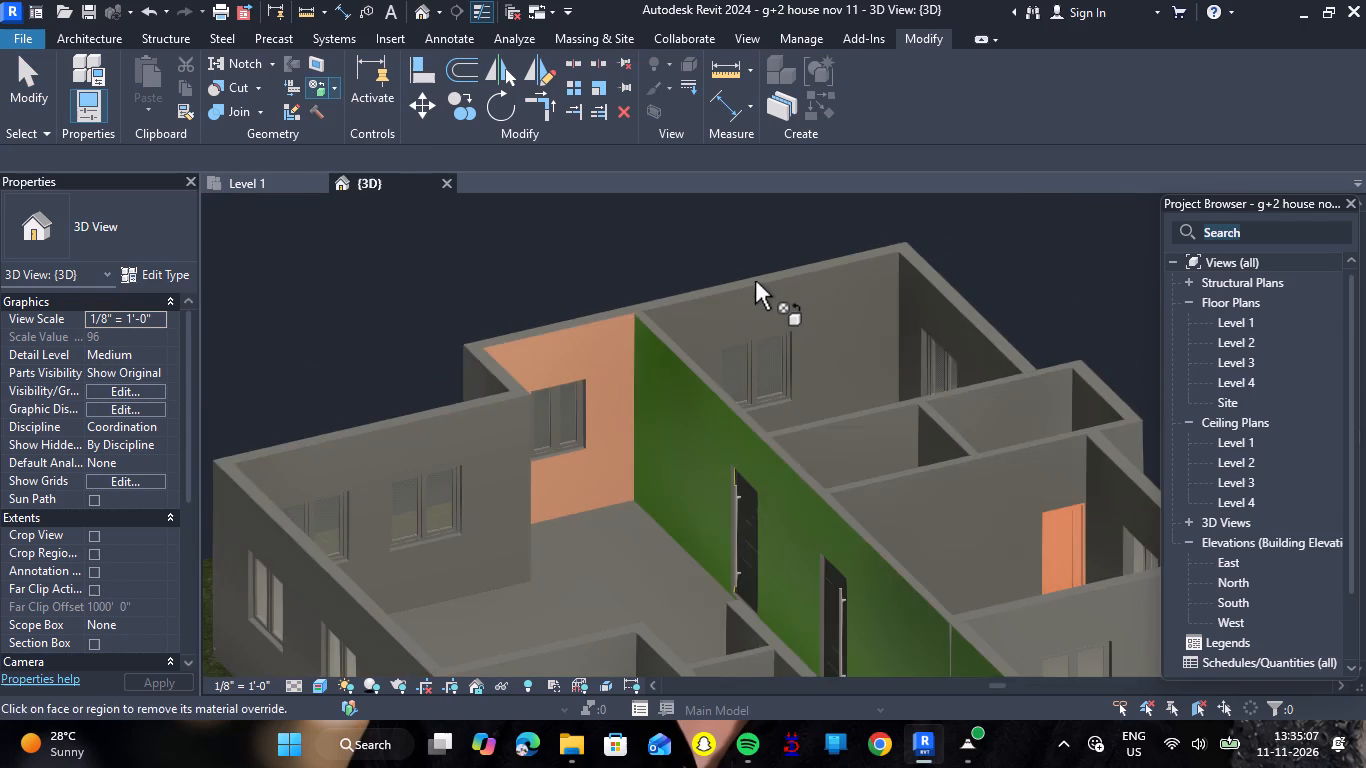
pyautogui.scroll(-1, 755, 281)
pyautogui.keyDown('shift'); pyautogui.moveTo(623, 484); pyautogui.dragTo(671, 488, button='right'); pyautogui.keyUp('shift')
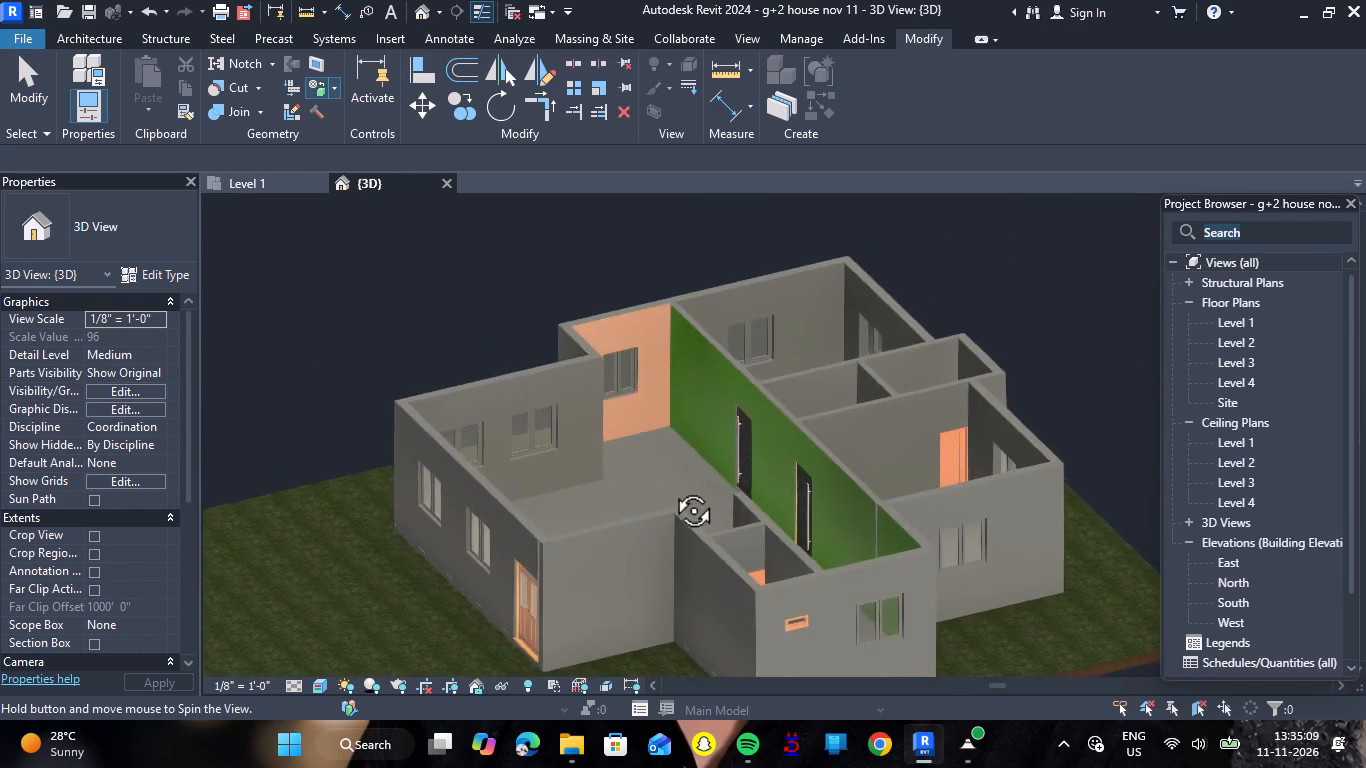
pyautogui.keyDown('shift'); pyautogui.moveTo(671, 488); pyautogui.dragTo(737, 484, button='right'); pyautogui.keyUp('shift')
pyautogui.scroll(-4, 784, 388)
pyautogui.keyDown('shift'); pyautogui.moveTo(564, 514); pyautogui.dragTo(640, 507, button='right'); pyautogui.keyUp('shift')
pyautogui.scroll(-3, 711, 424)
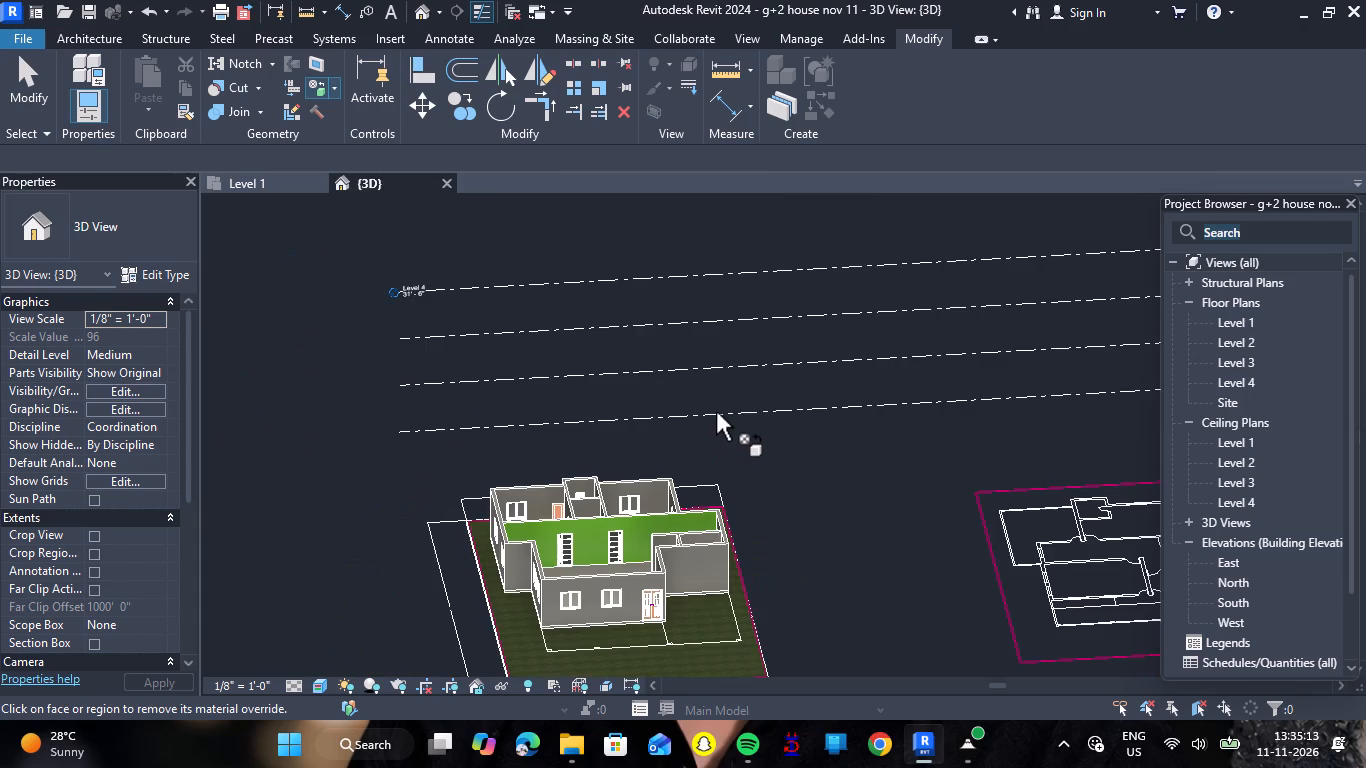
# Start the Paint tool and look through the project materials for a suitable wall paint.
pyautogui.write('pt')
pyautogui.scroll(-1, 251, 460)
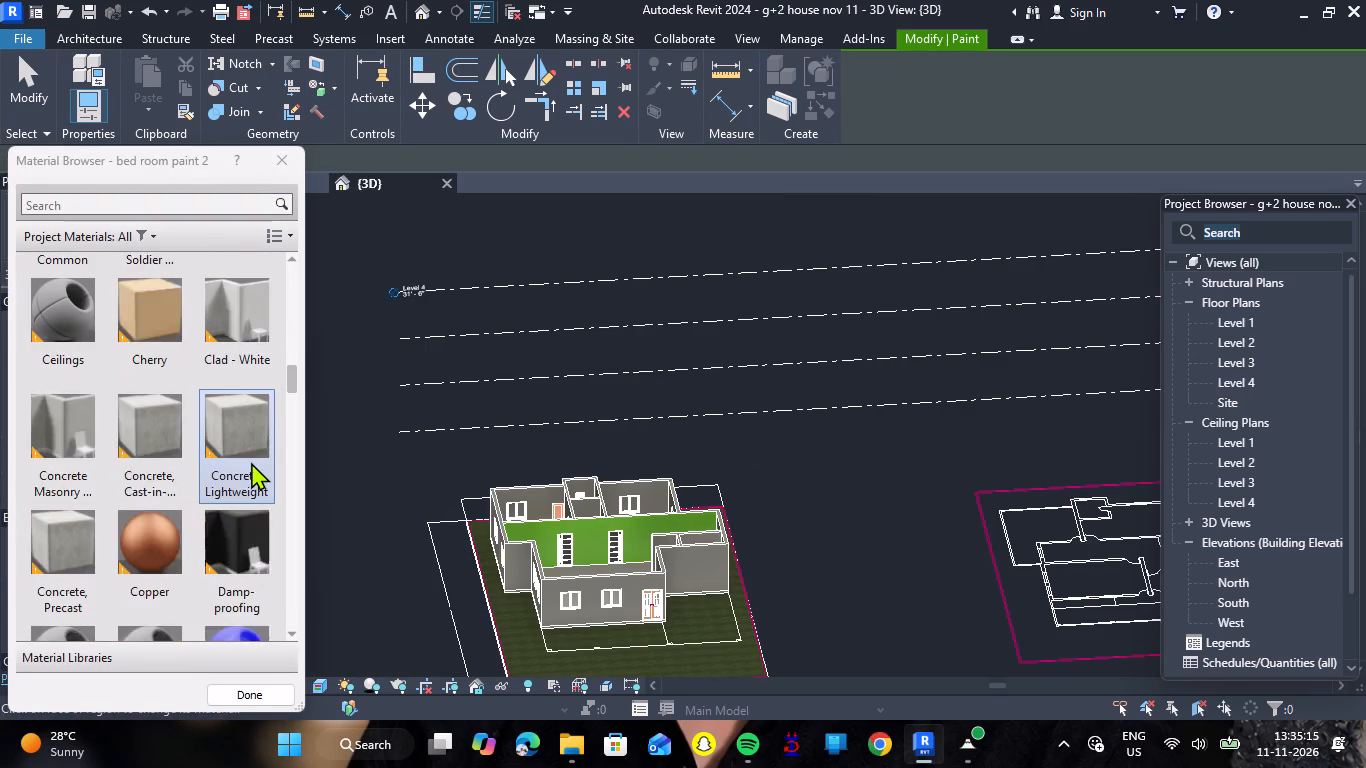
pyautogui.scroll(-7, 251, 462)
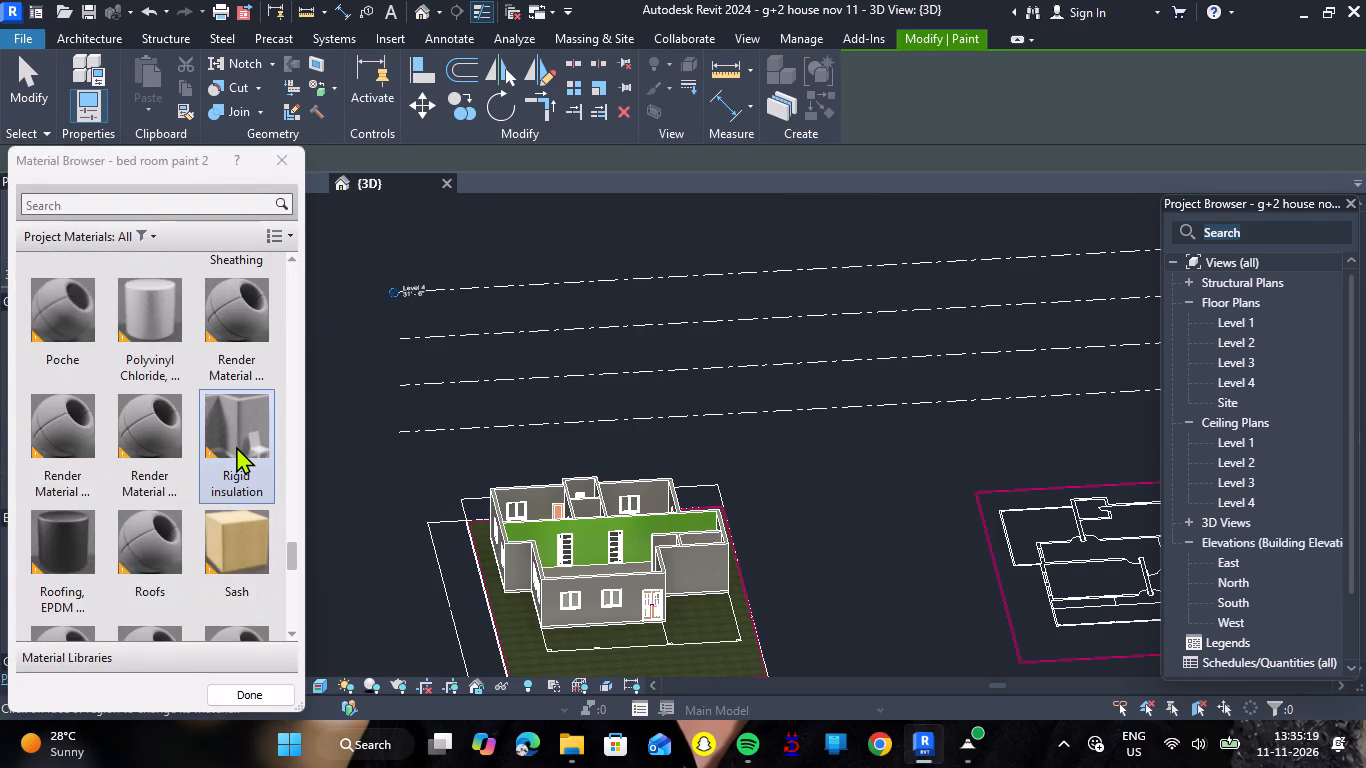
pyautogui.scroll(-7, 236, 446)
pyautogui.scroll(4, 242, 438)
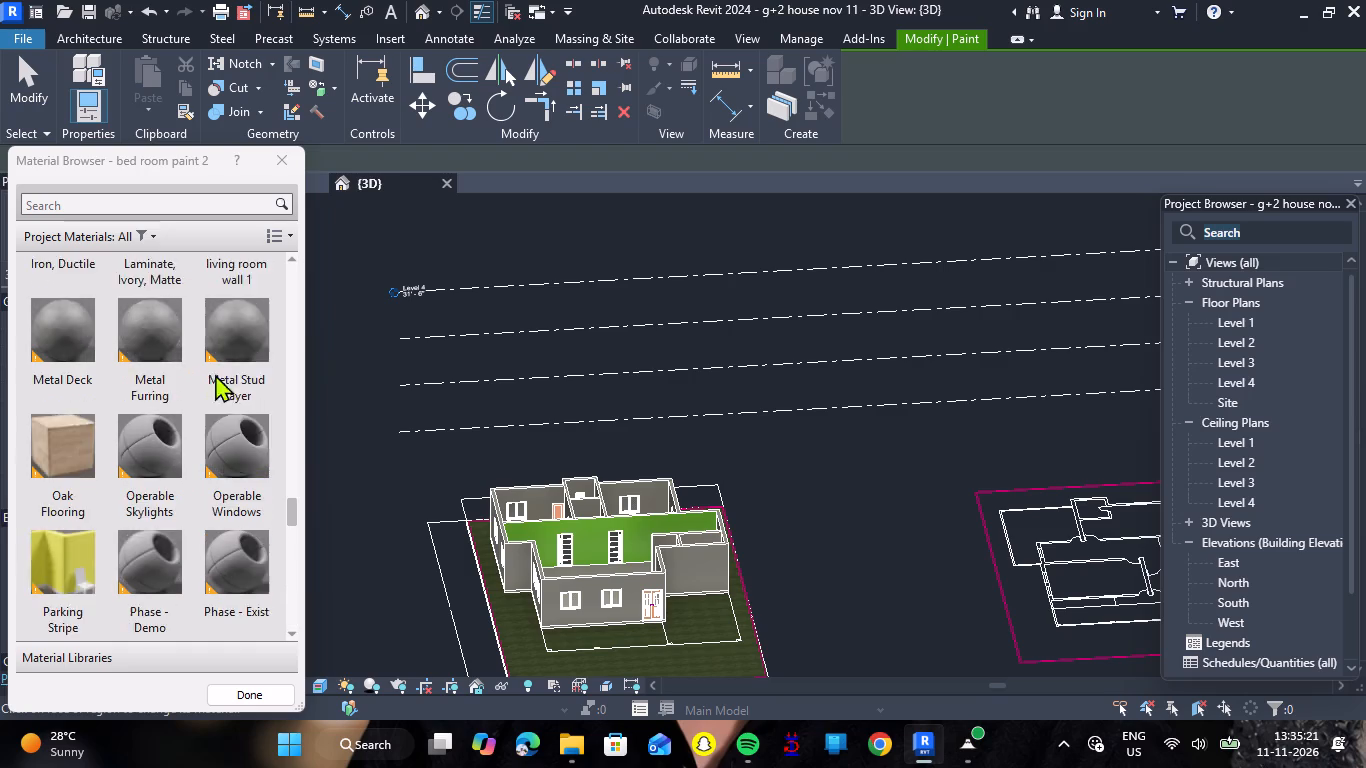
# Create a new project material named 1 and bring up the asset browser.
pyautogui.click(812, 36)
pyautogui.click(62, 80)
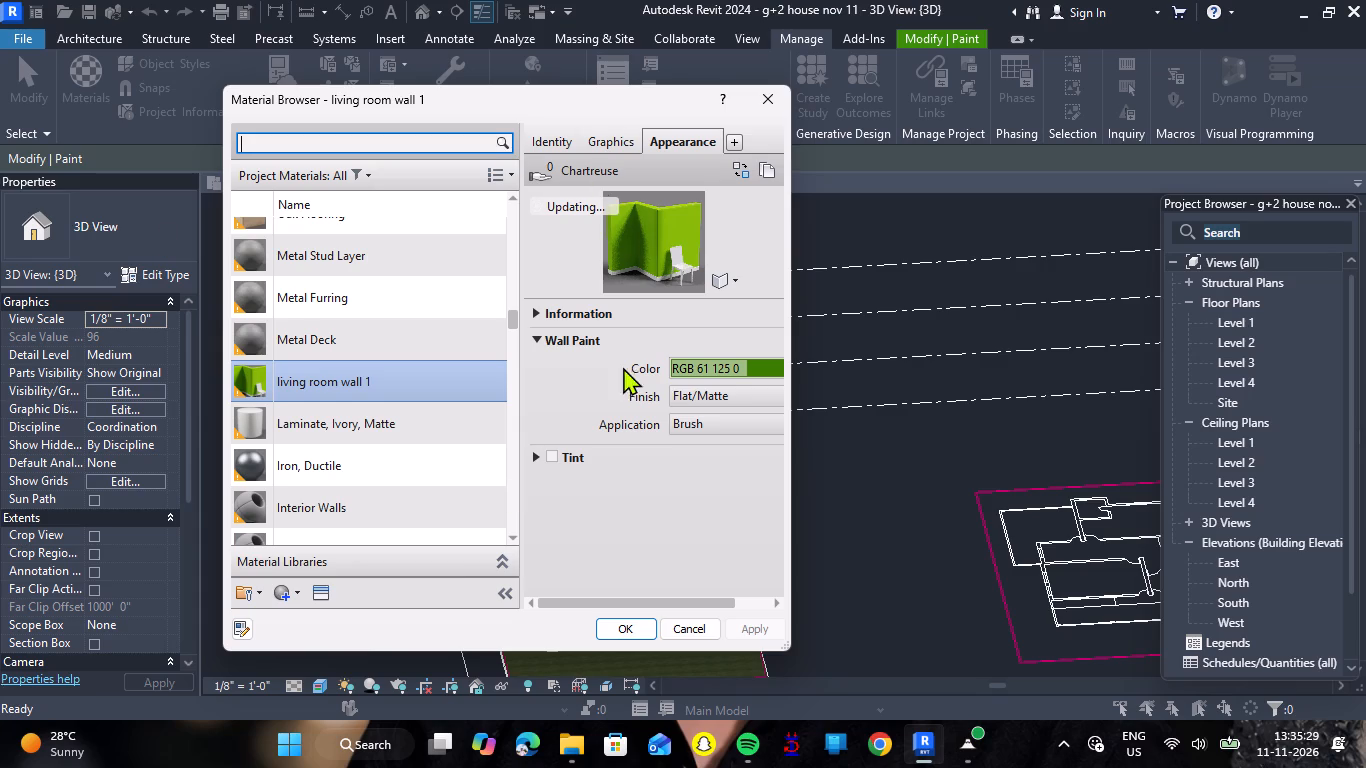
pyautogui.click(300, 600)
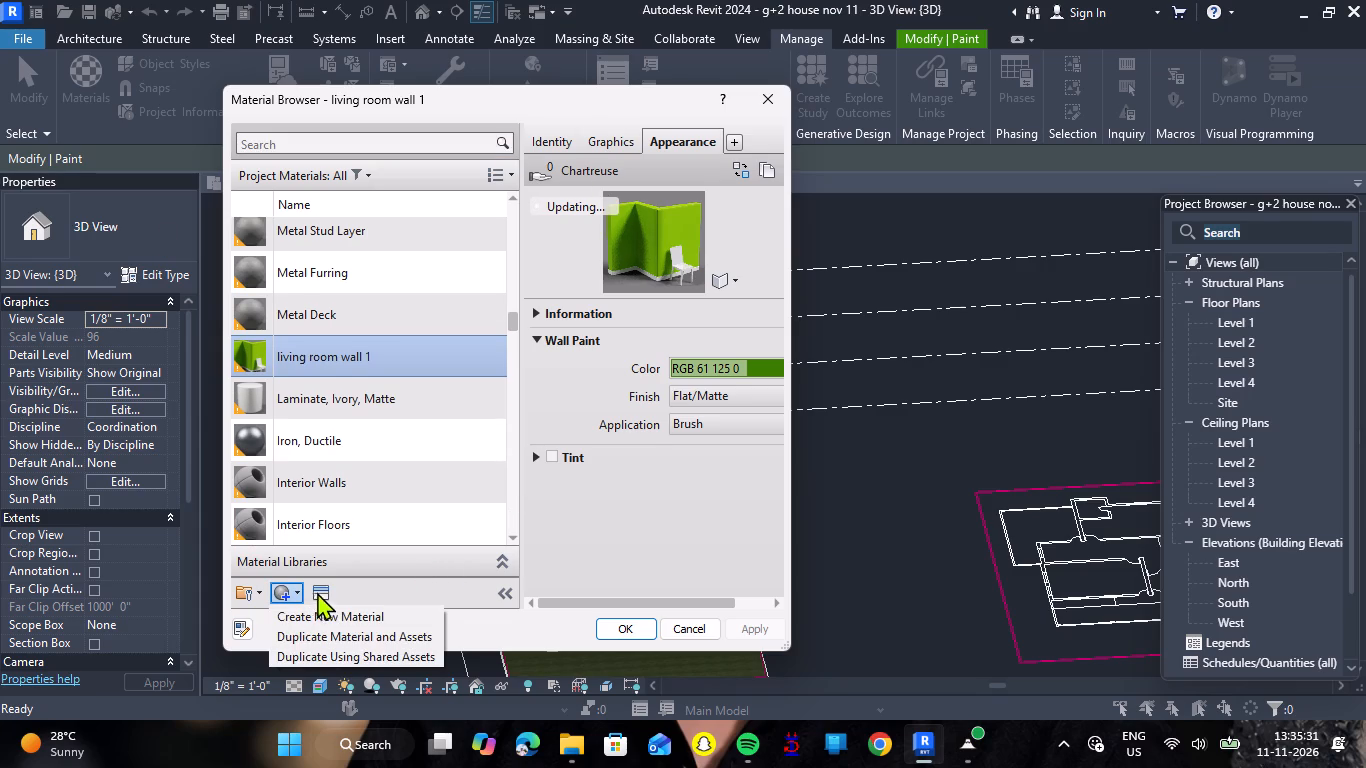
pyautogui.click(348, 610)
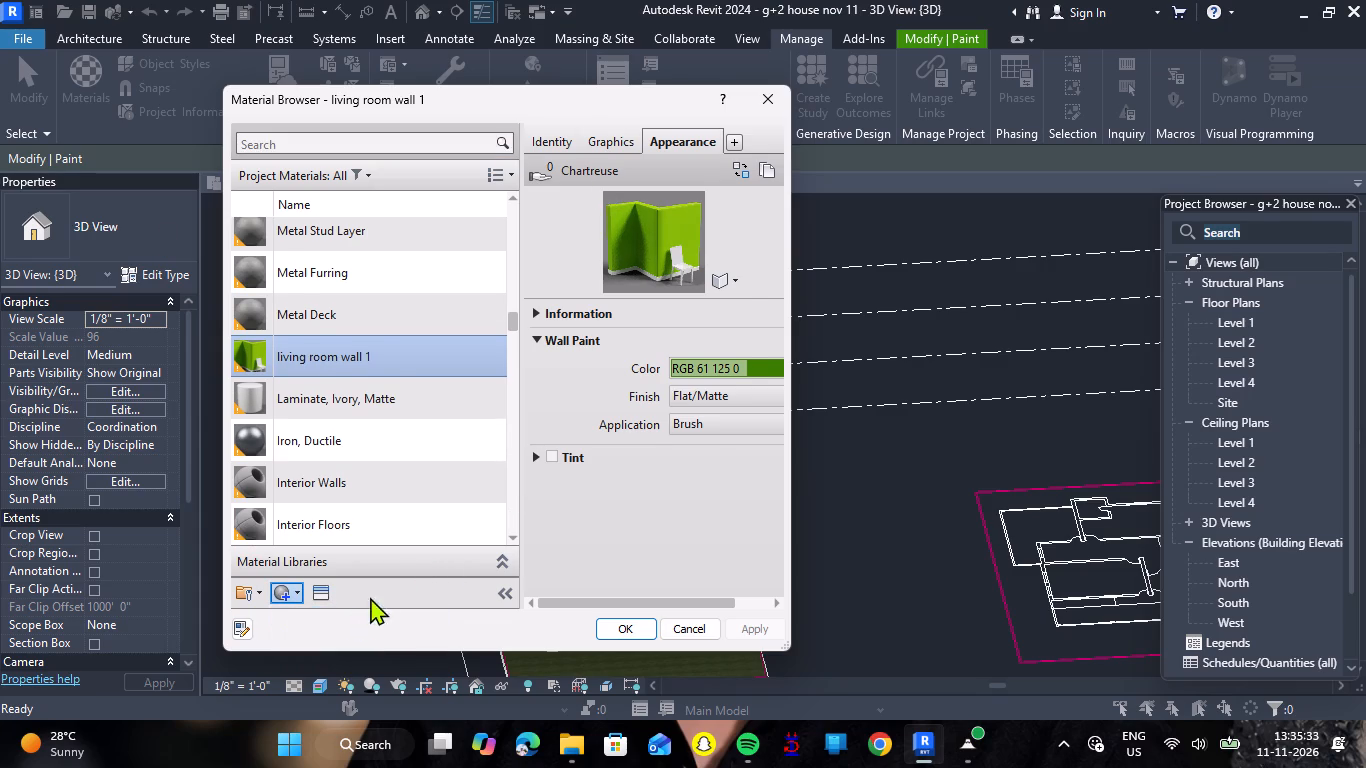
pyautogui.rightClick(410, 366)
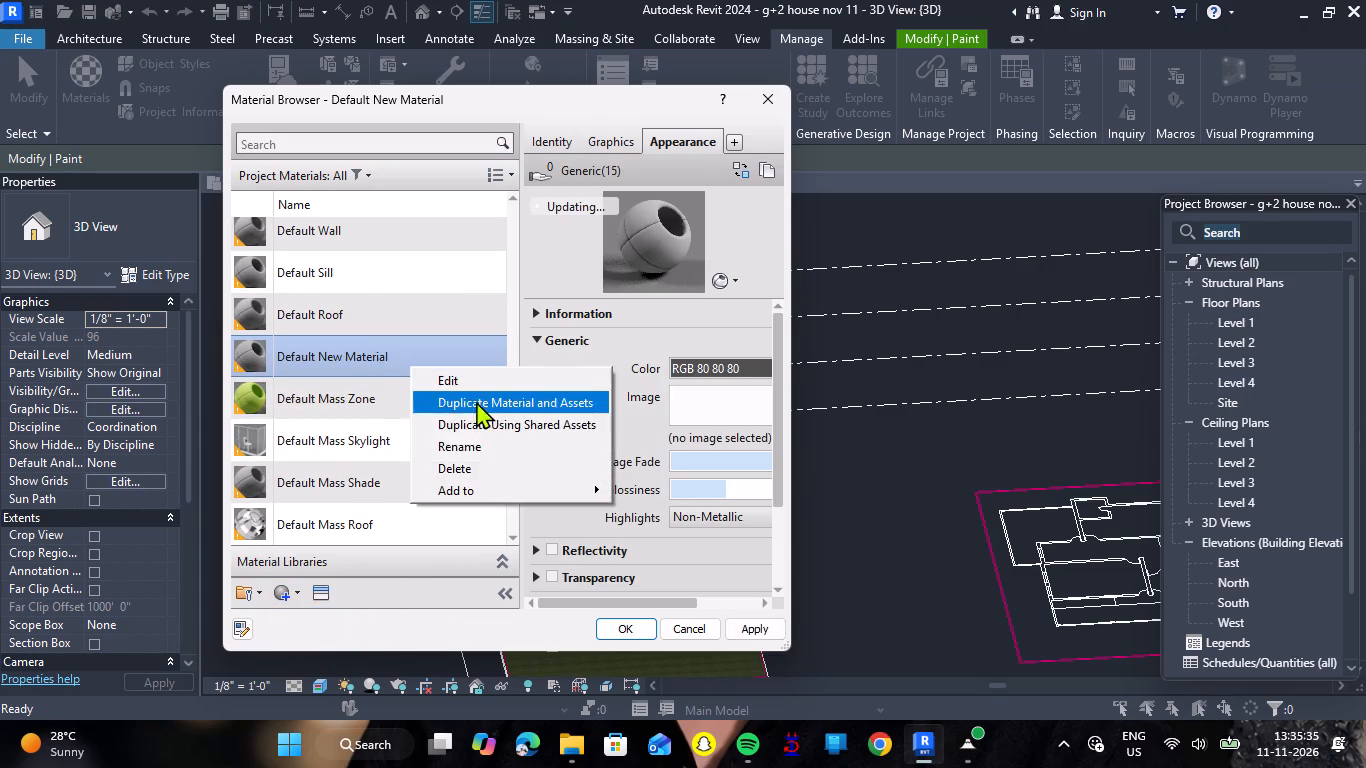
pyautogui.click(479, 452)
pyautogui.press('BackSpace')
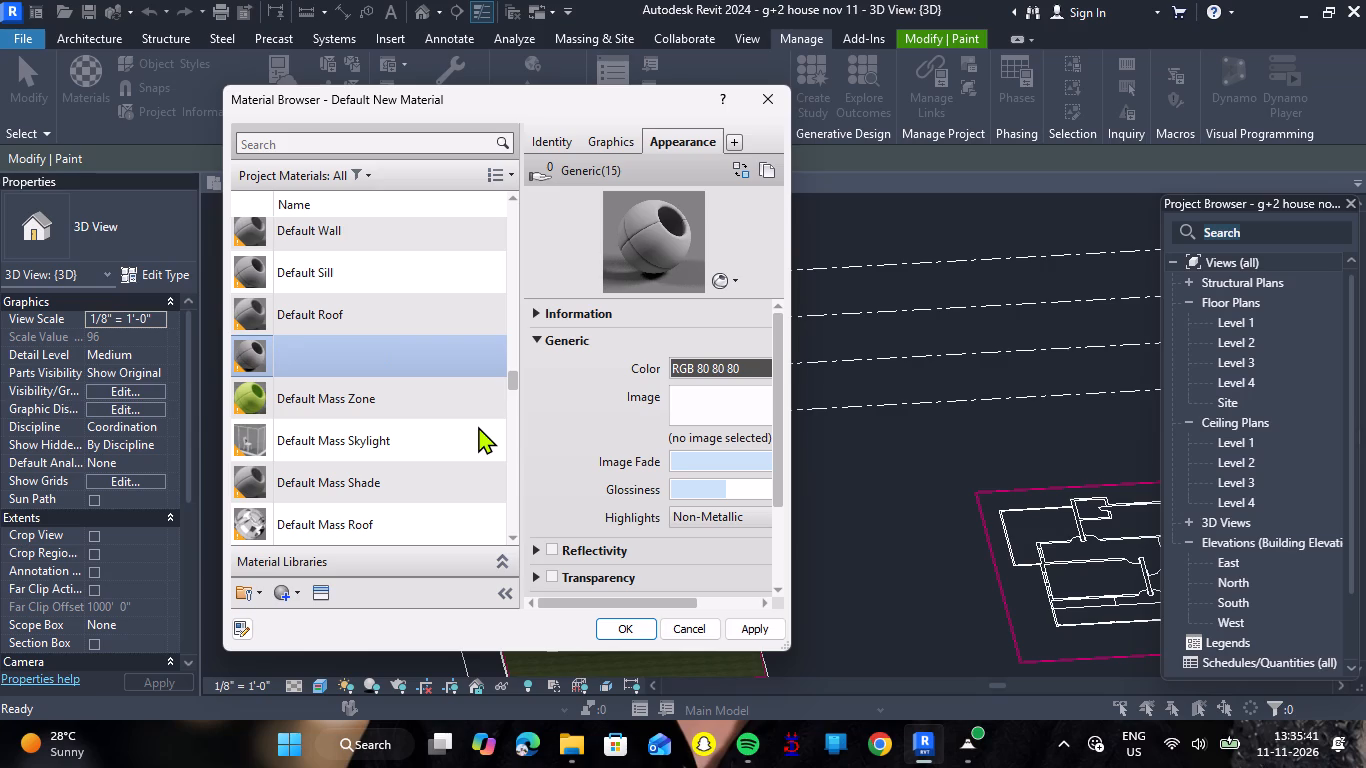
pyautogui.press('1')
pyautogui.click(312, 589)
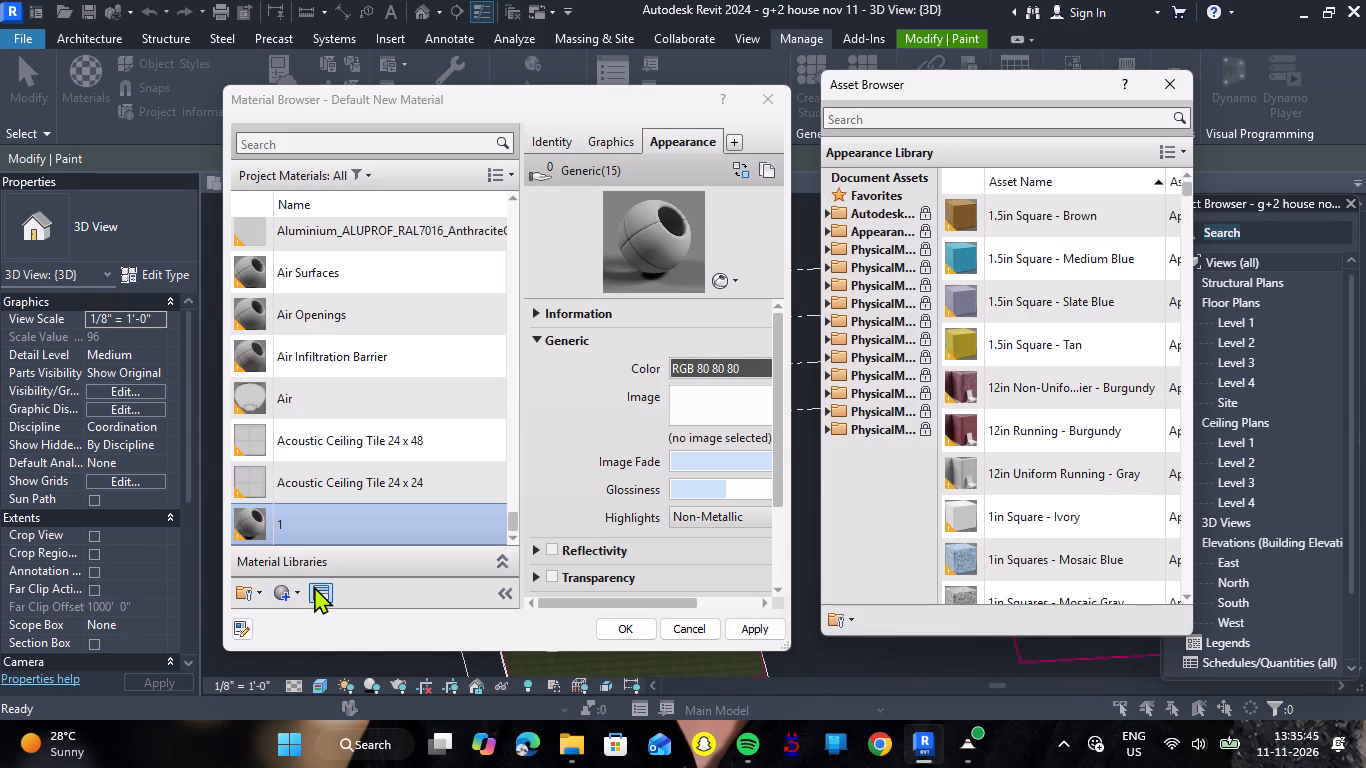
# Set material 1's appearance color to RGB 143, 74, 62 and apply it.
pyautogui.click(723, 366)
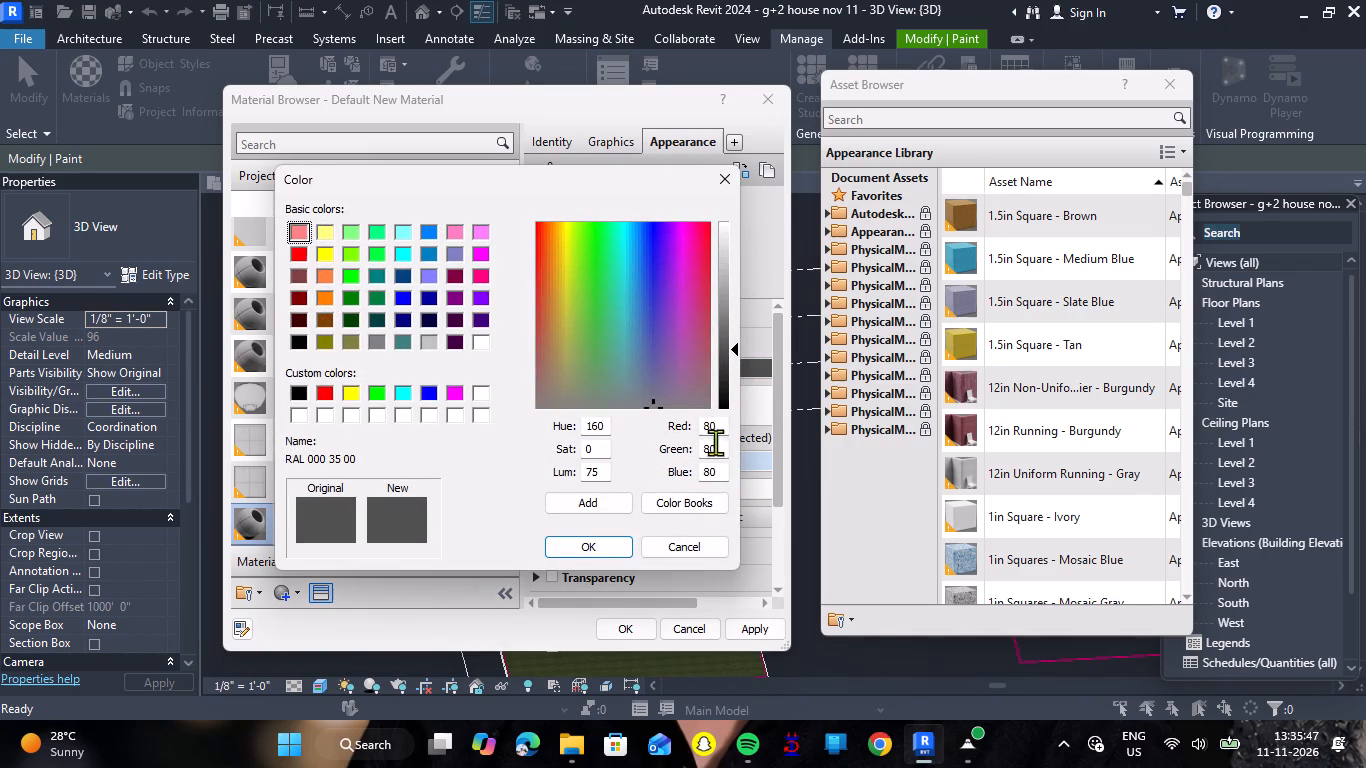
pyautogui.click(719, 429)
pyautogui.press('BackSpace')
pyautogui.press('BackSpace')
pyautogui.press('BackSpace')
pyautogui.press('BackSpace')
pyautogui.press('BackSpace')
pyautogui.press('BackSpace')
pyautogui.press('BackSpace')
pyautogui.press('BackSpace')
pyautogui.press('BackSpace')
pyautogui.press('BackSpace')
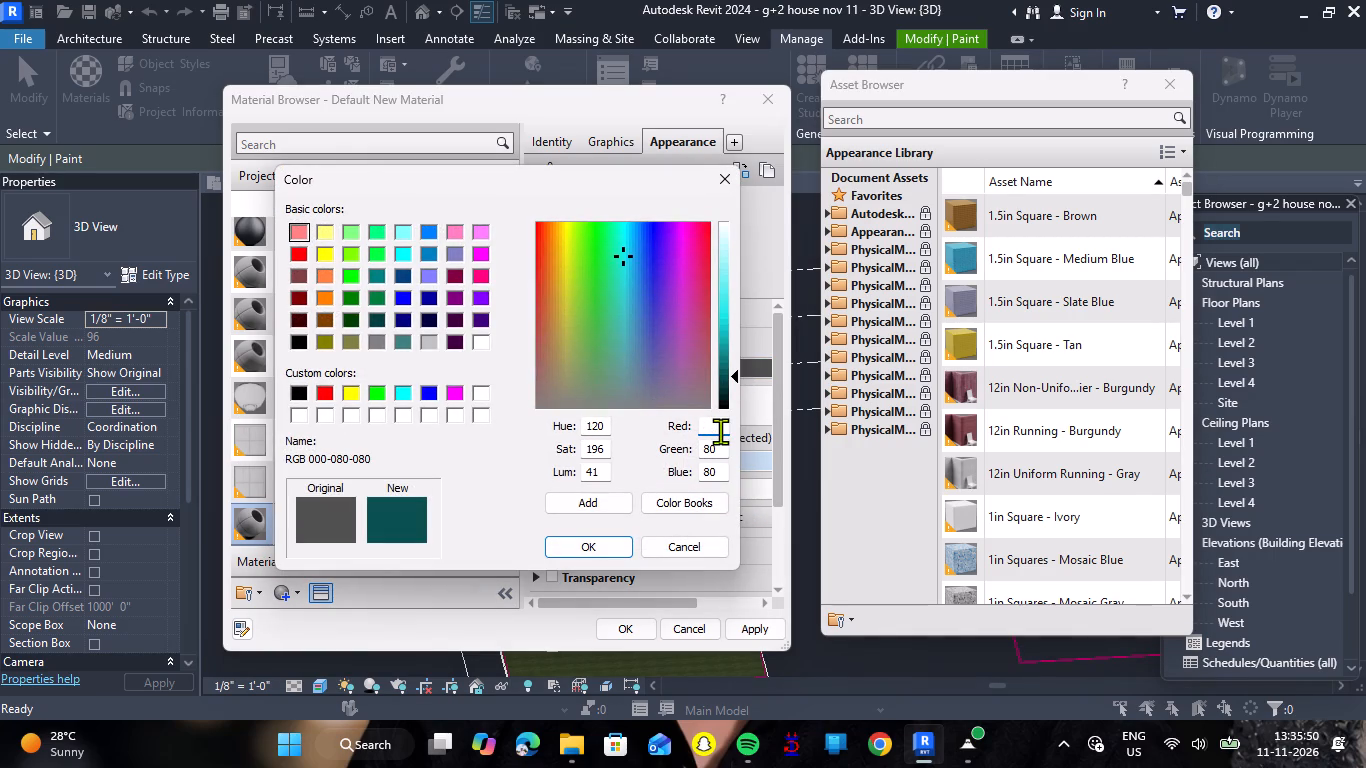
pyautogui.write('143')
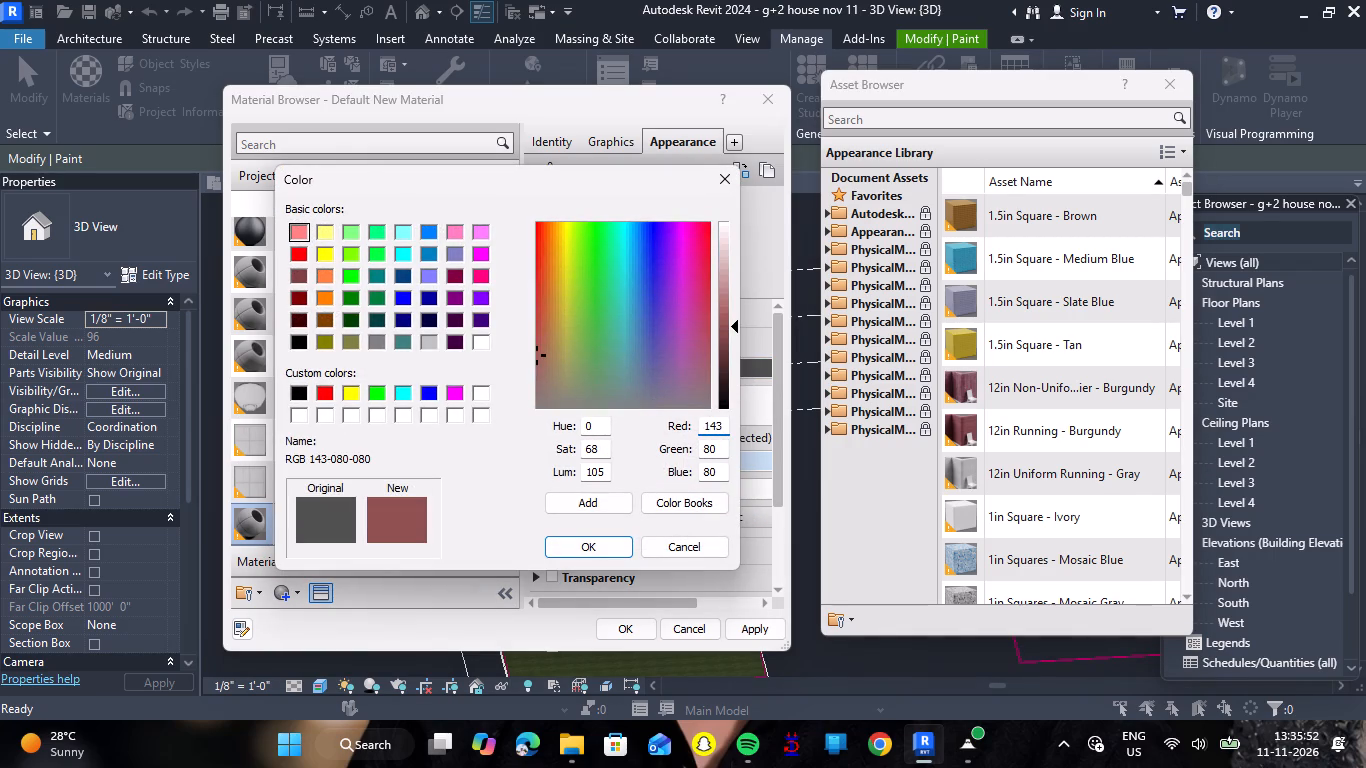
pyautogui.press('Tab')
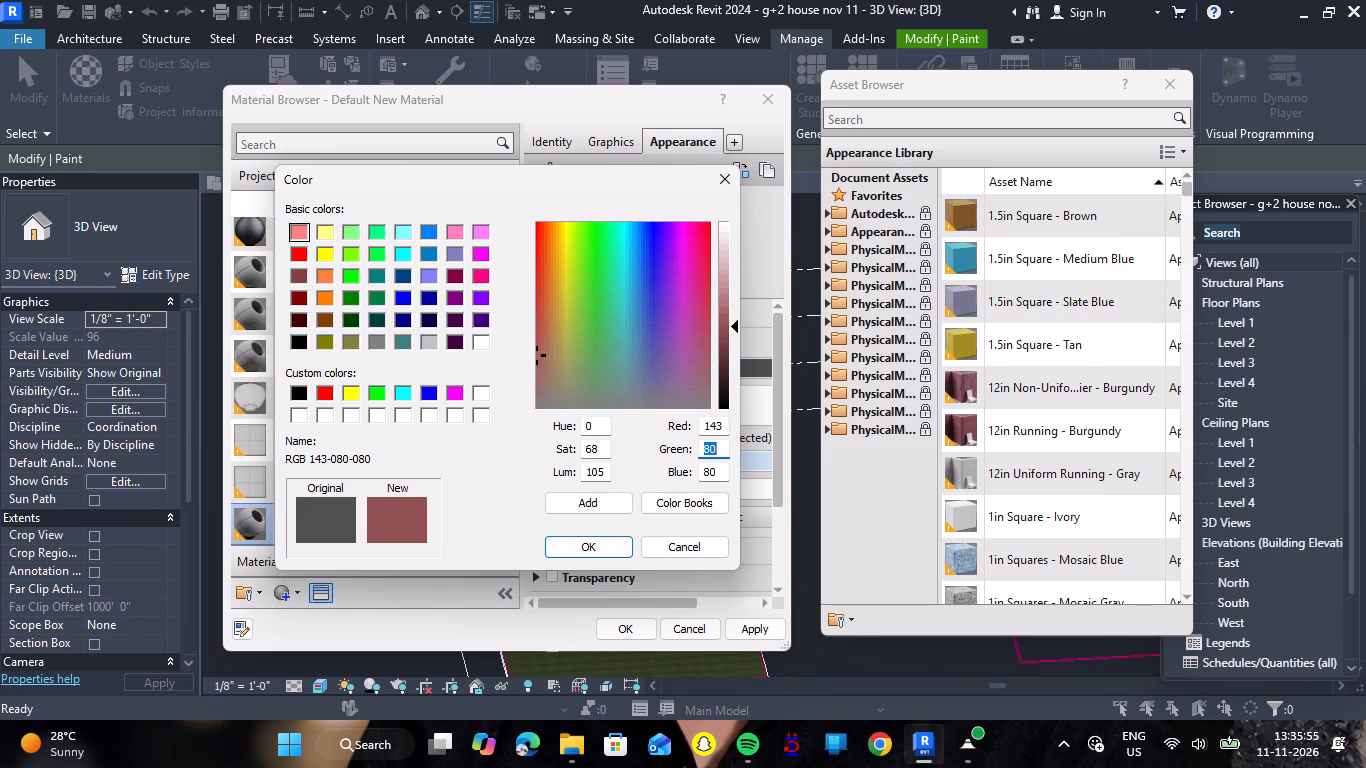
pyautogui.write('74')
pyautogui.press('Tab')
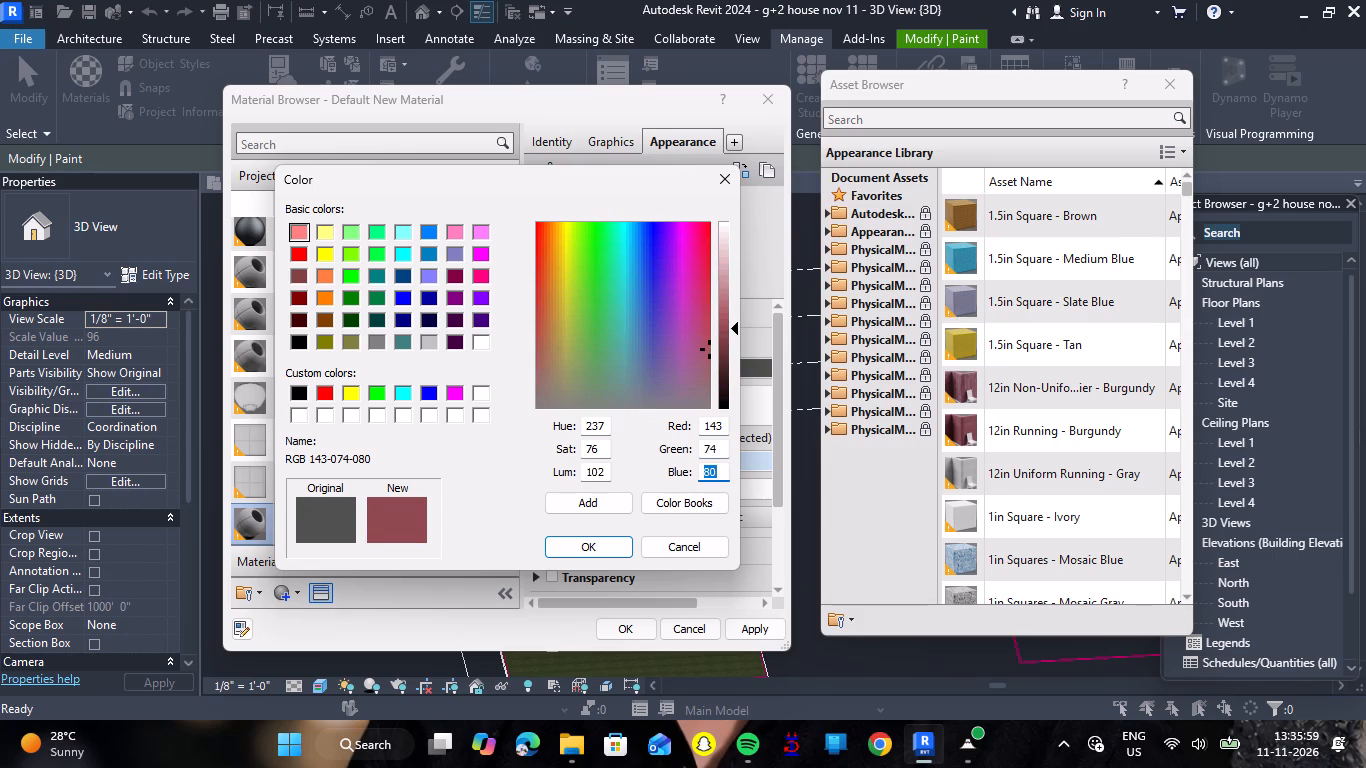
pyautogui.write('62')
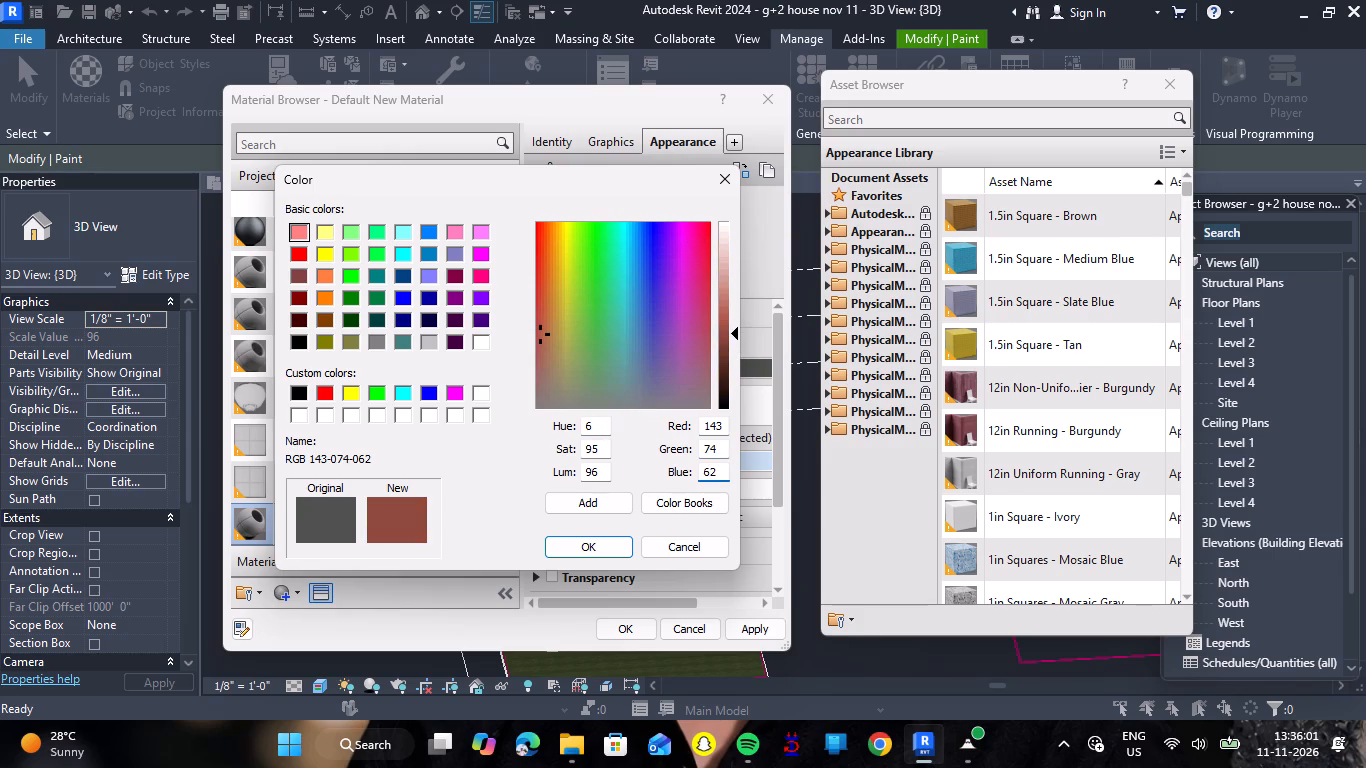
pyautogui.click(590, 536)
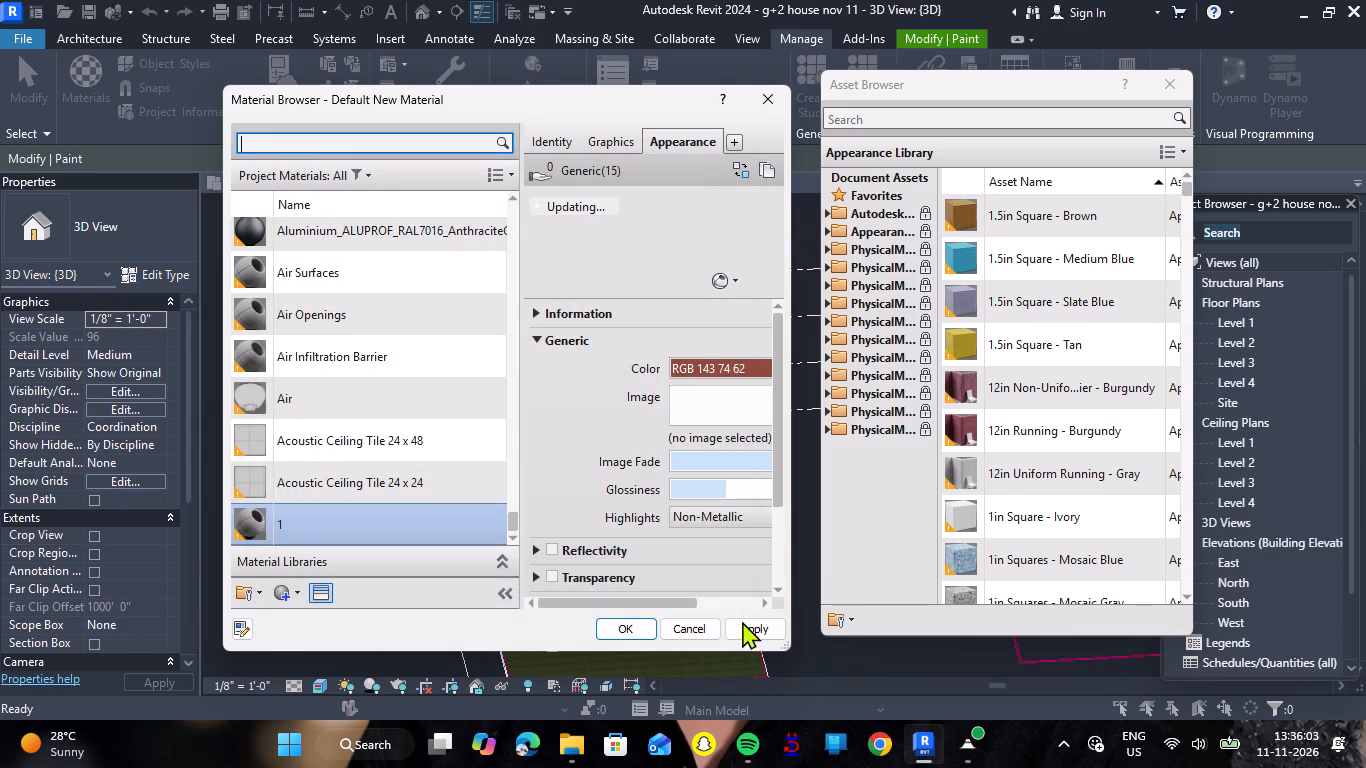
pyautogui.click(757, 633)
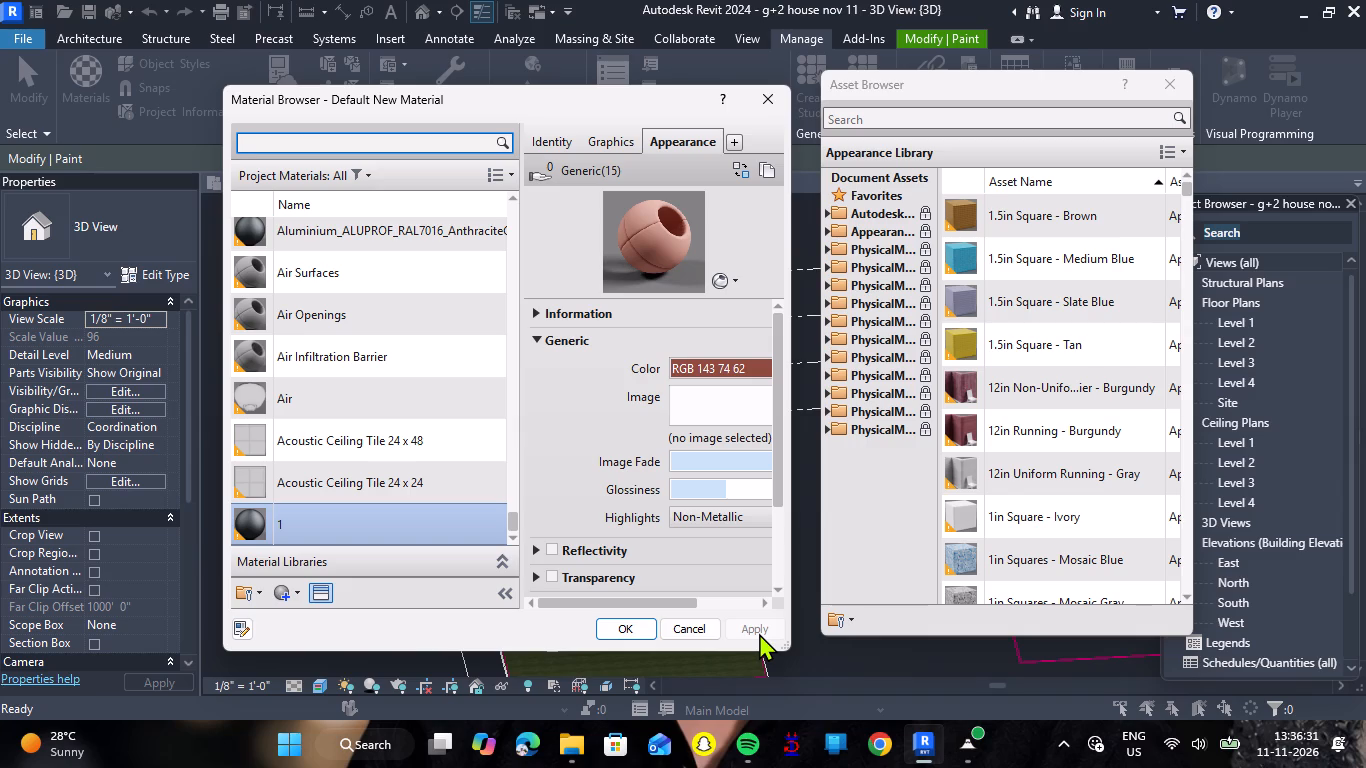
# Create another new project material and name it 2.
pyautogui.click(295, 587)
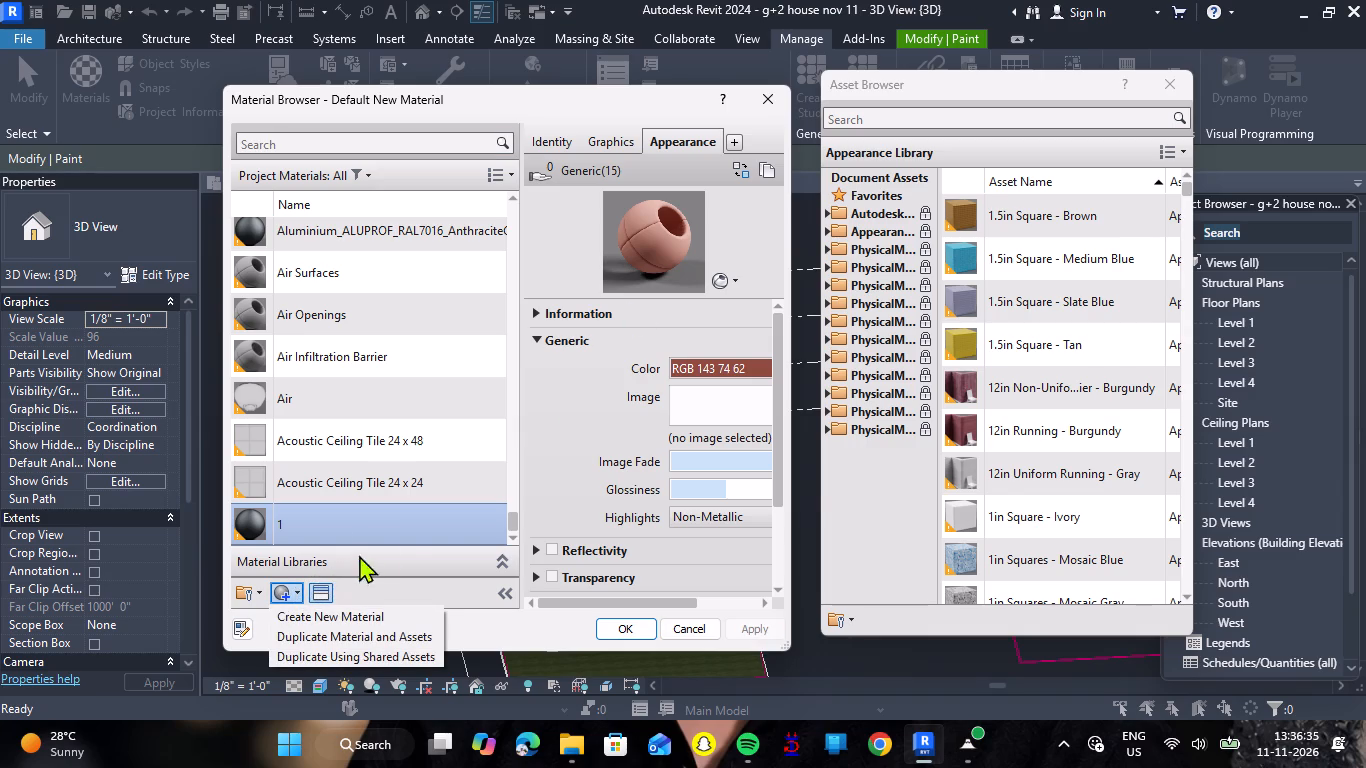
pyautogui.click(336, 616)
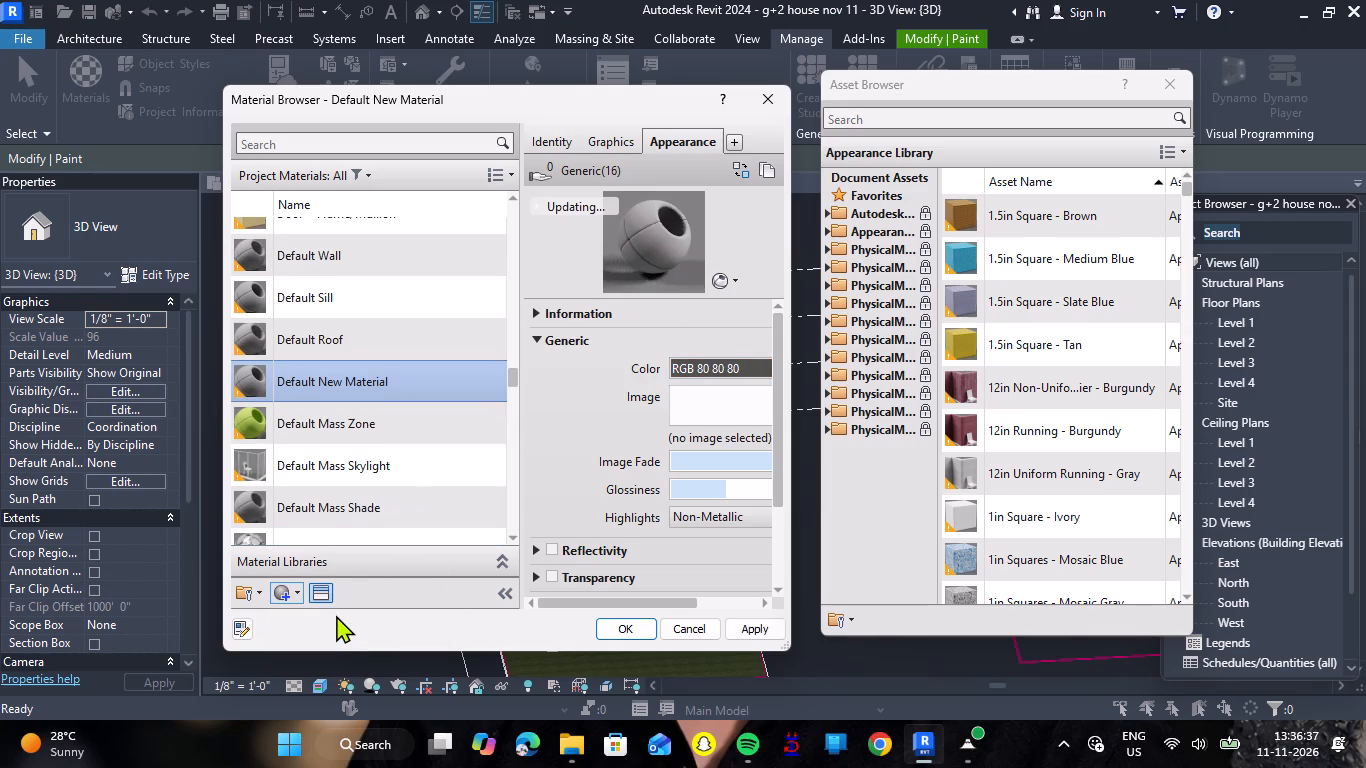
pyautogui.rightClick(426, 362)
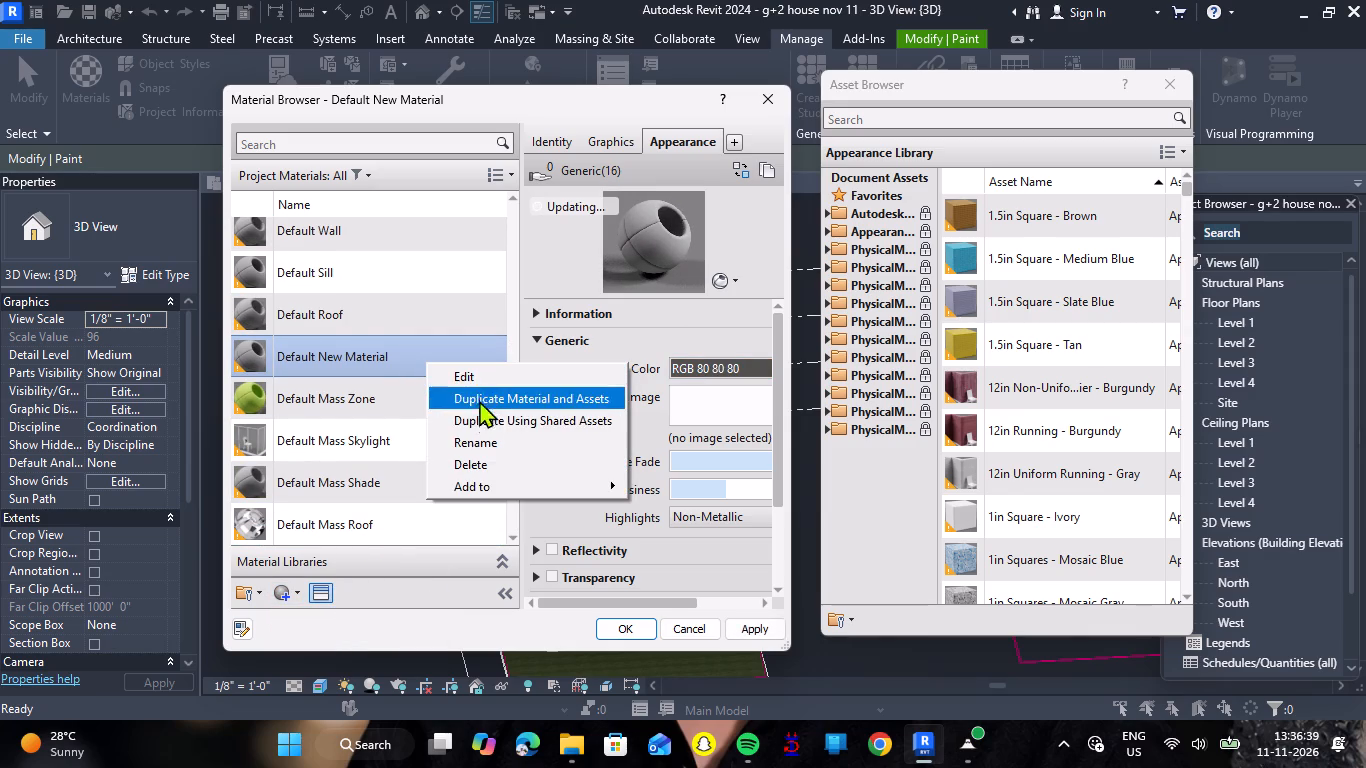
pyautogui.click(480, 440)
pyautogui.press('BackSpace')
pyautogui.press('2')
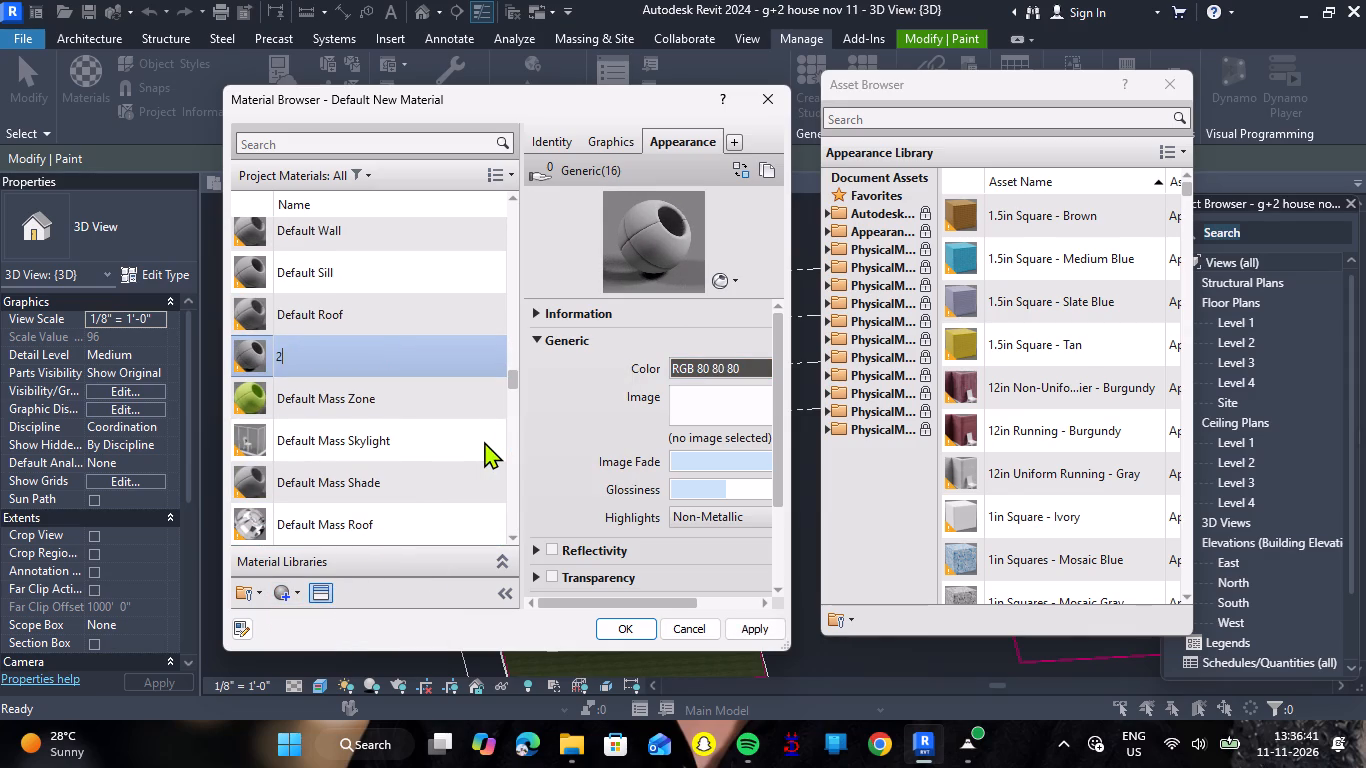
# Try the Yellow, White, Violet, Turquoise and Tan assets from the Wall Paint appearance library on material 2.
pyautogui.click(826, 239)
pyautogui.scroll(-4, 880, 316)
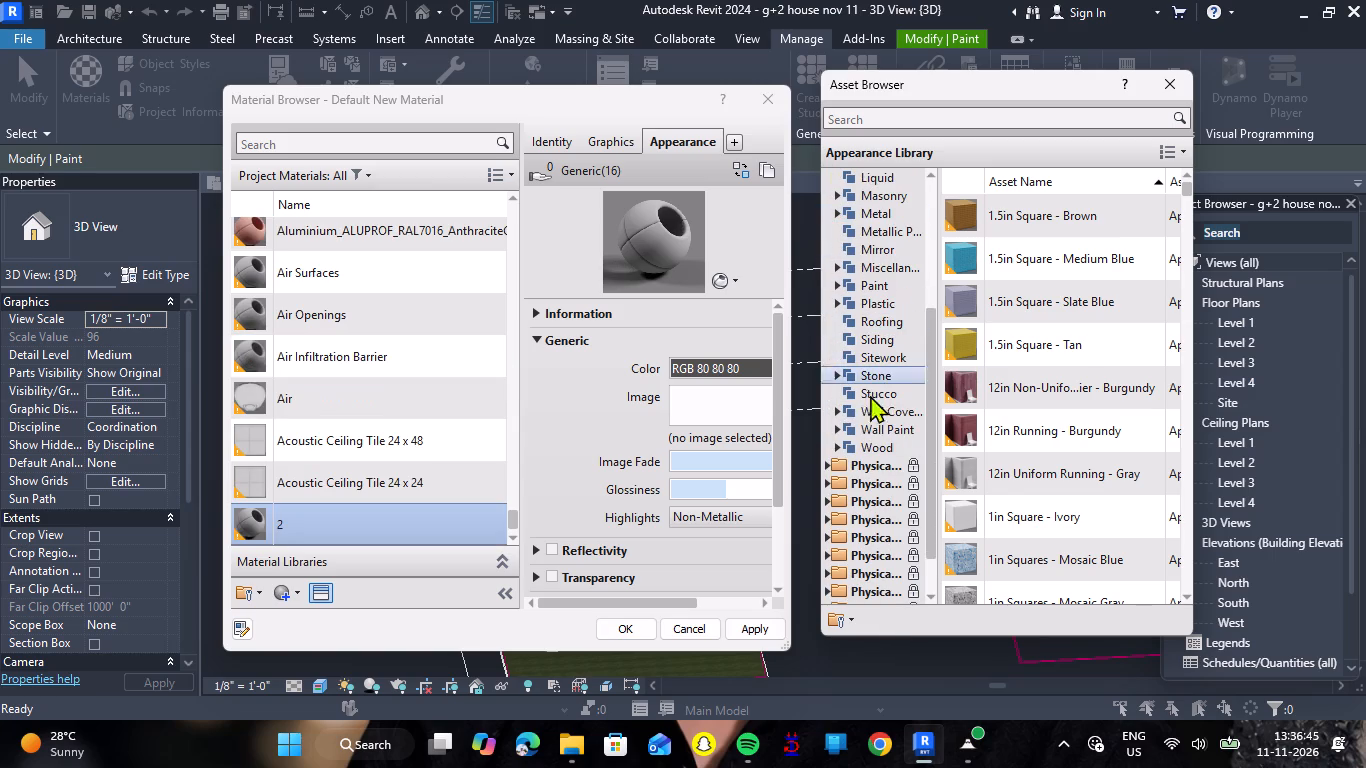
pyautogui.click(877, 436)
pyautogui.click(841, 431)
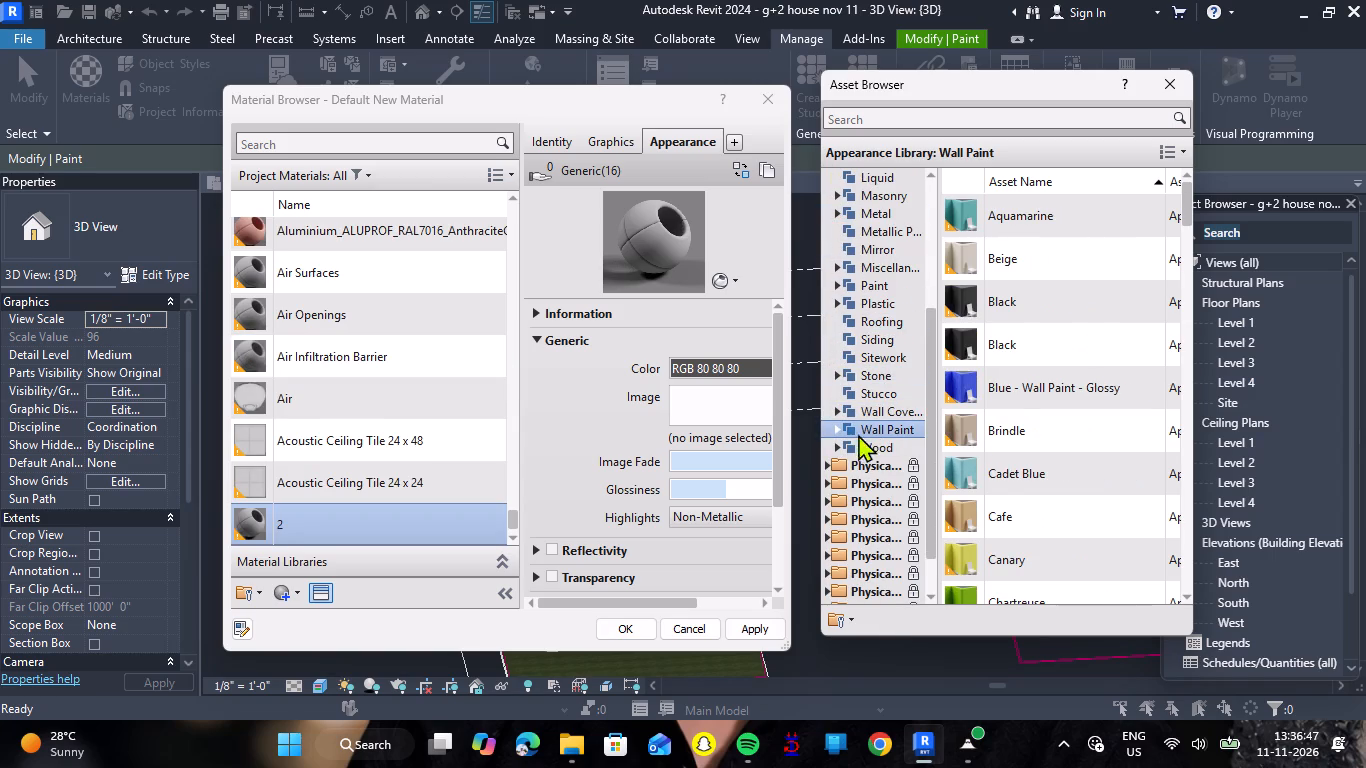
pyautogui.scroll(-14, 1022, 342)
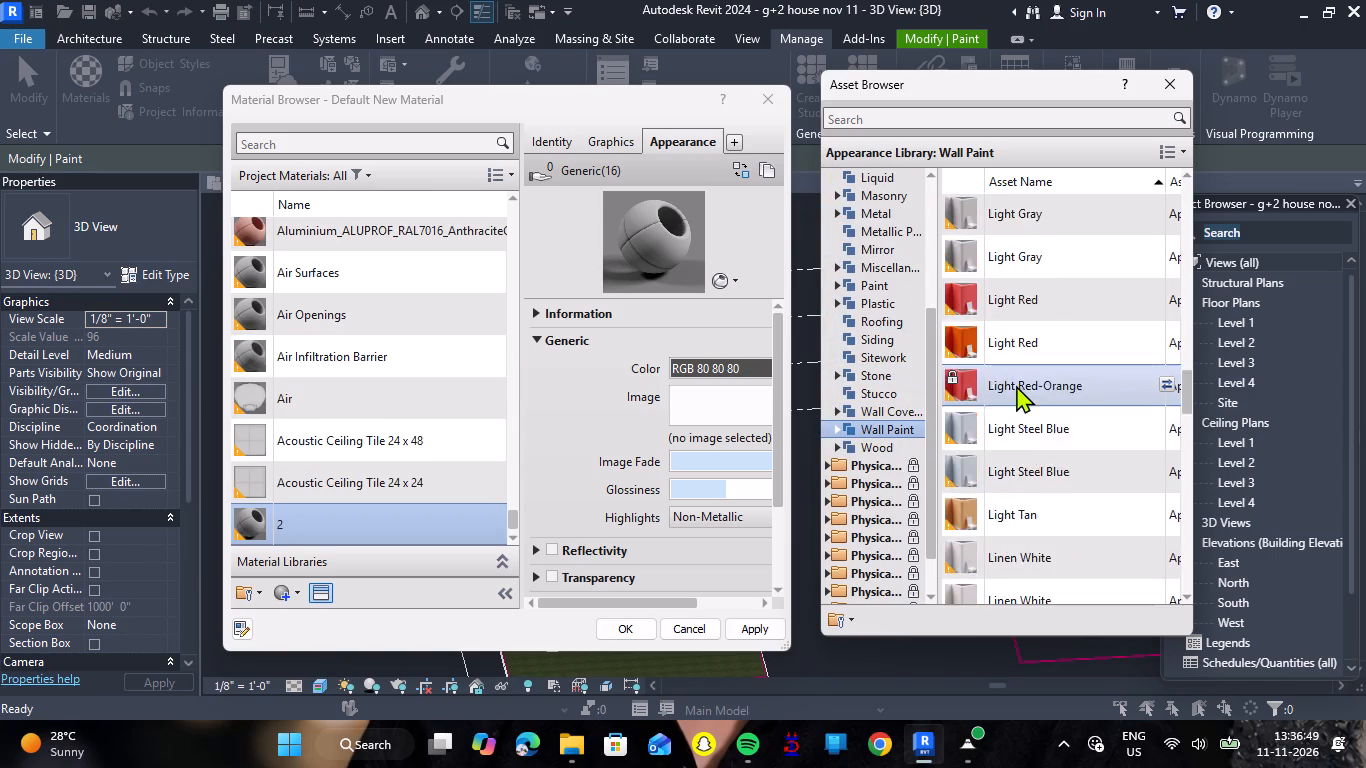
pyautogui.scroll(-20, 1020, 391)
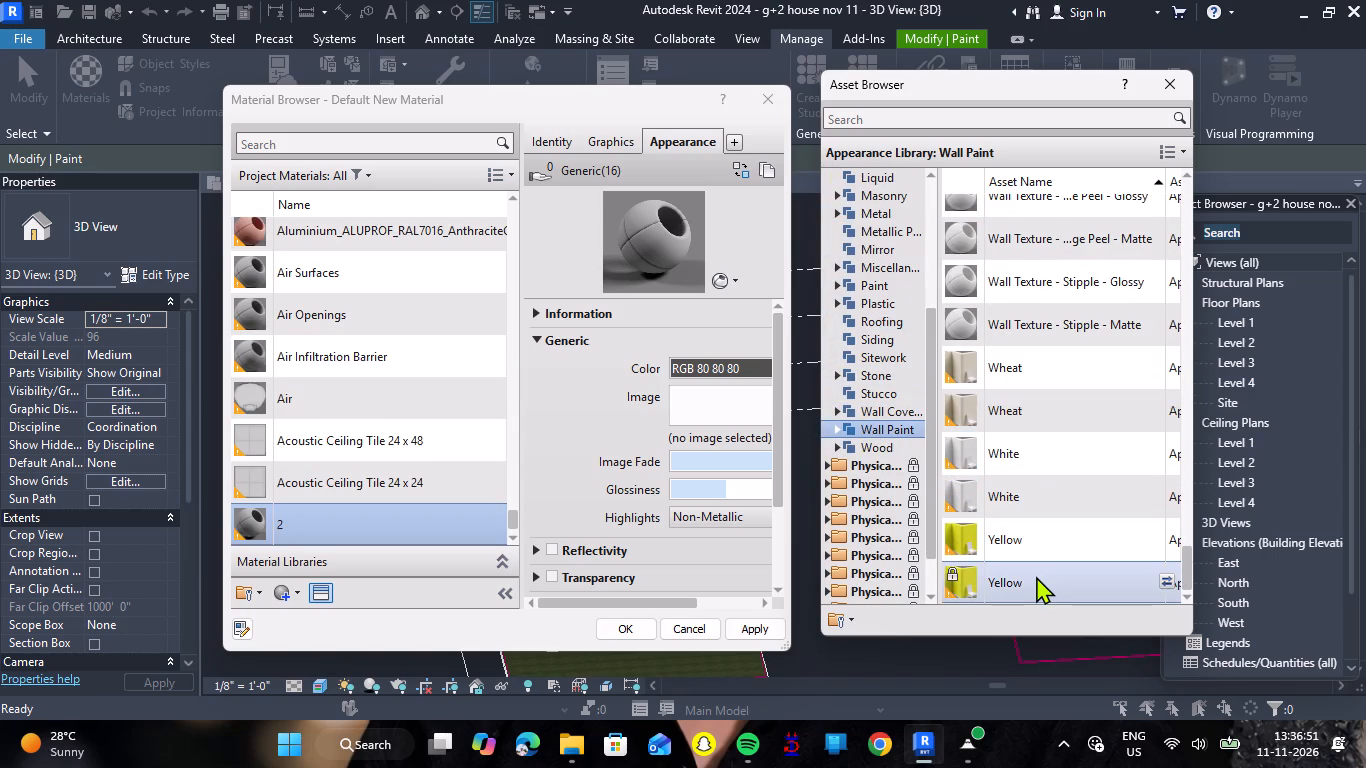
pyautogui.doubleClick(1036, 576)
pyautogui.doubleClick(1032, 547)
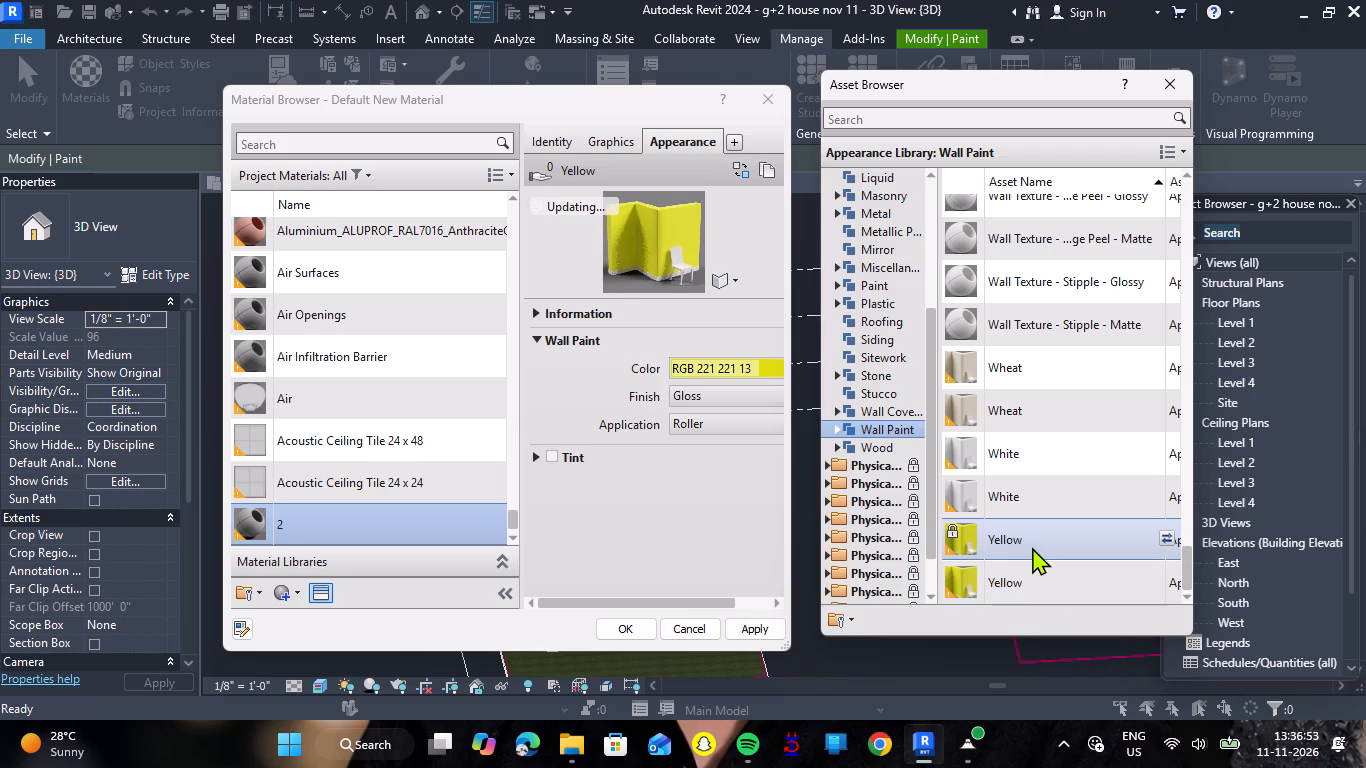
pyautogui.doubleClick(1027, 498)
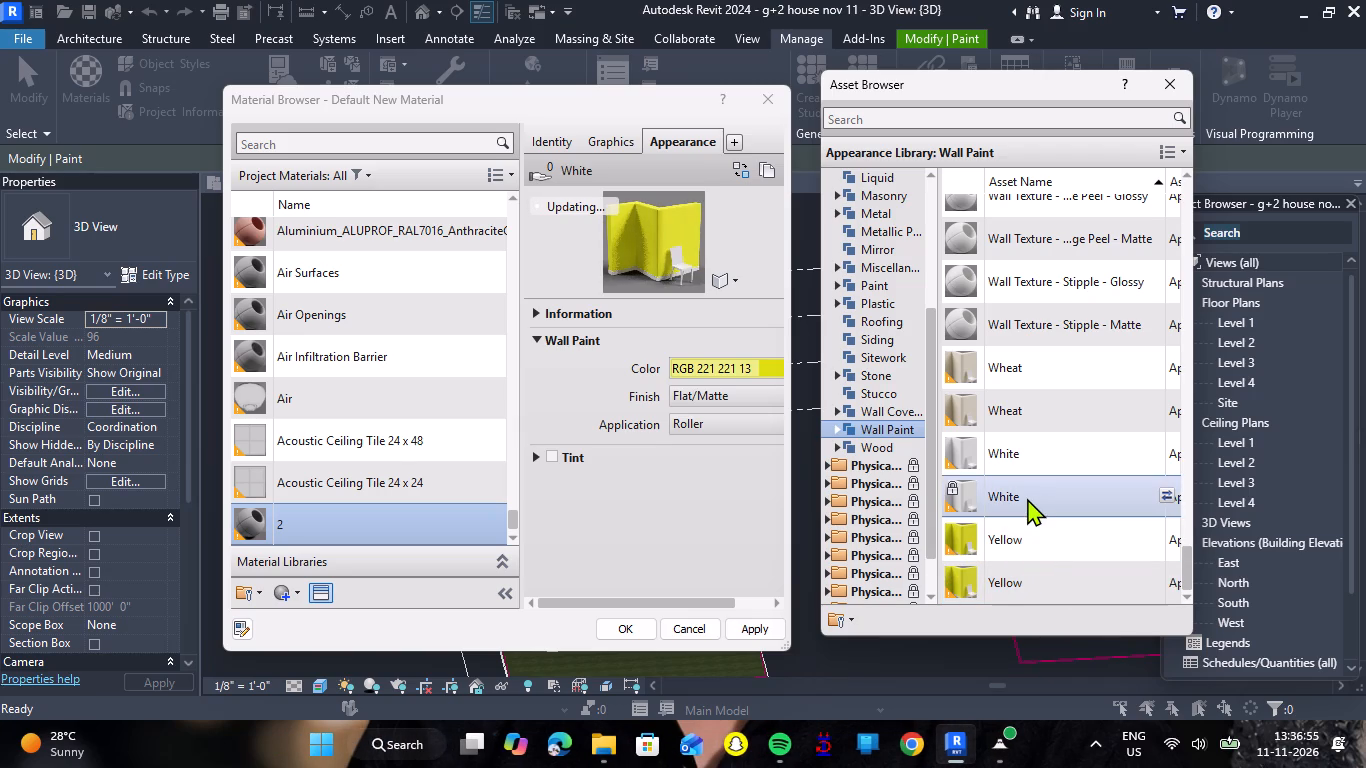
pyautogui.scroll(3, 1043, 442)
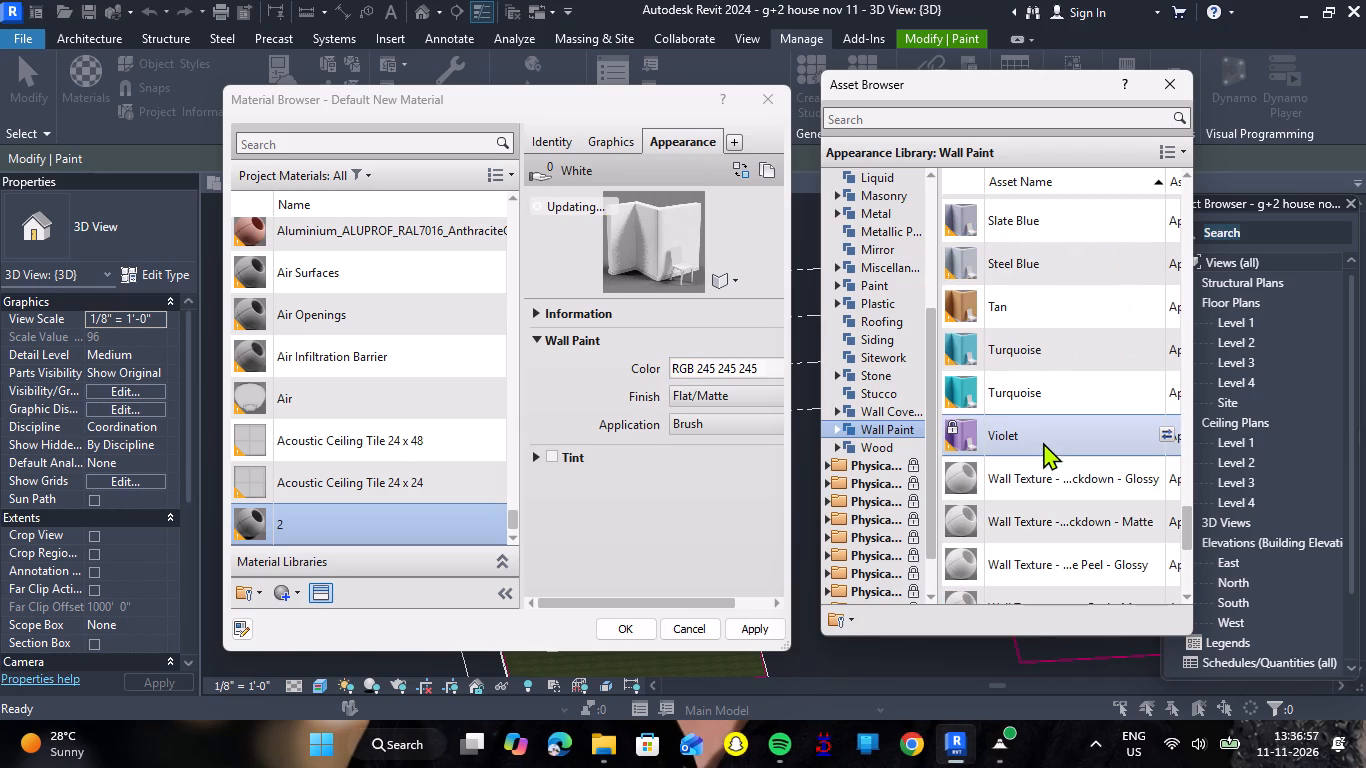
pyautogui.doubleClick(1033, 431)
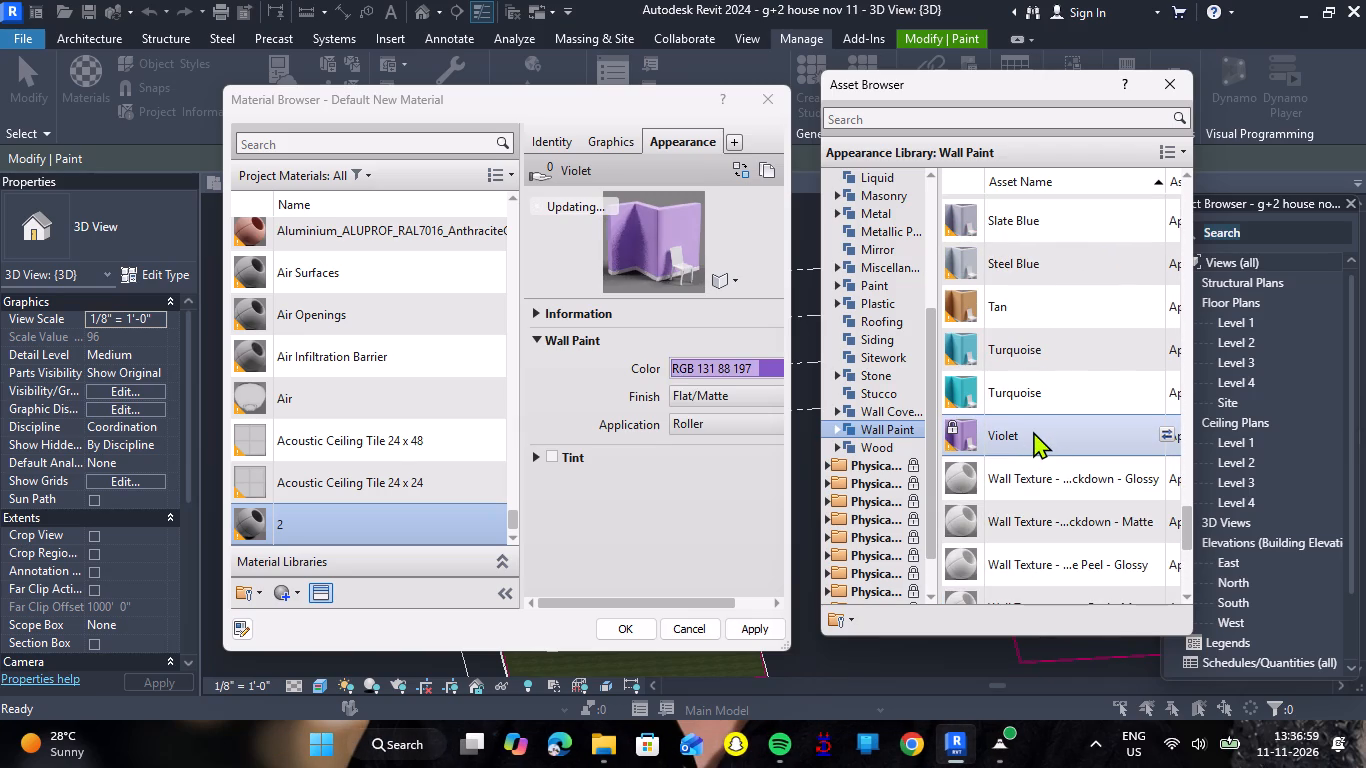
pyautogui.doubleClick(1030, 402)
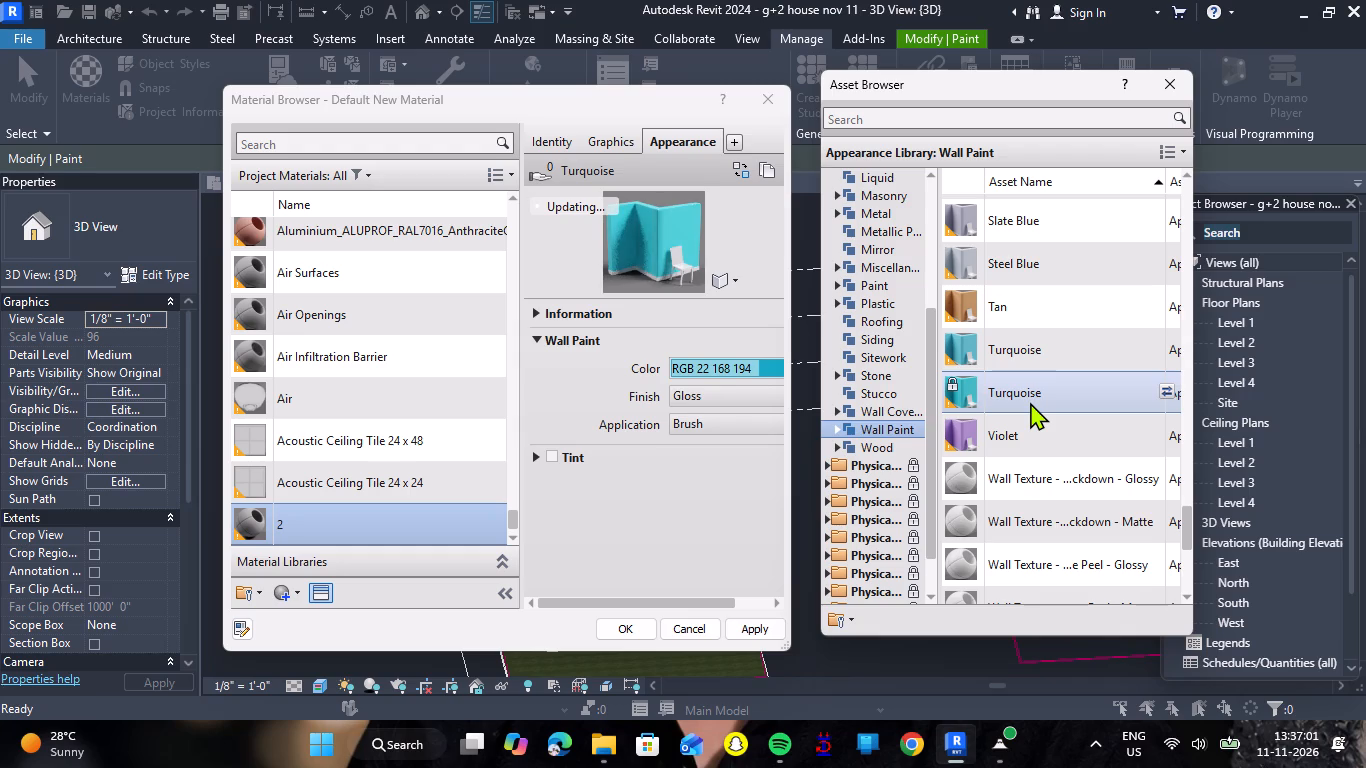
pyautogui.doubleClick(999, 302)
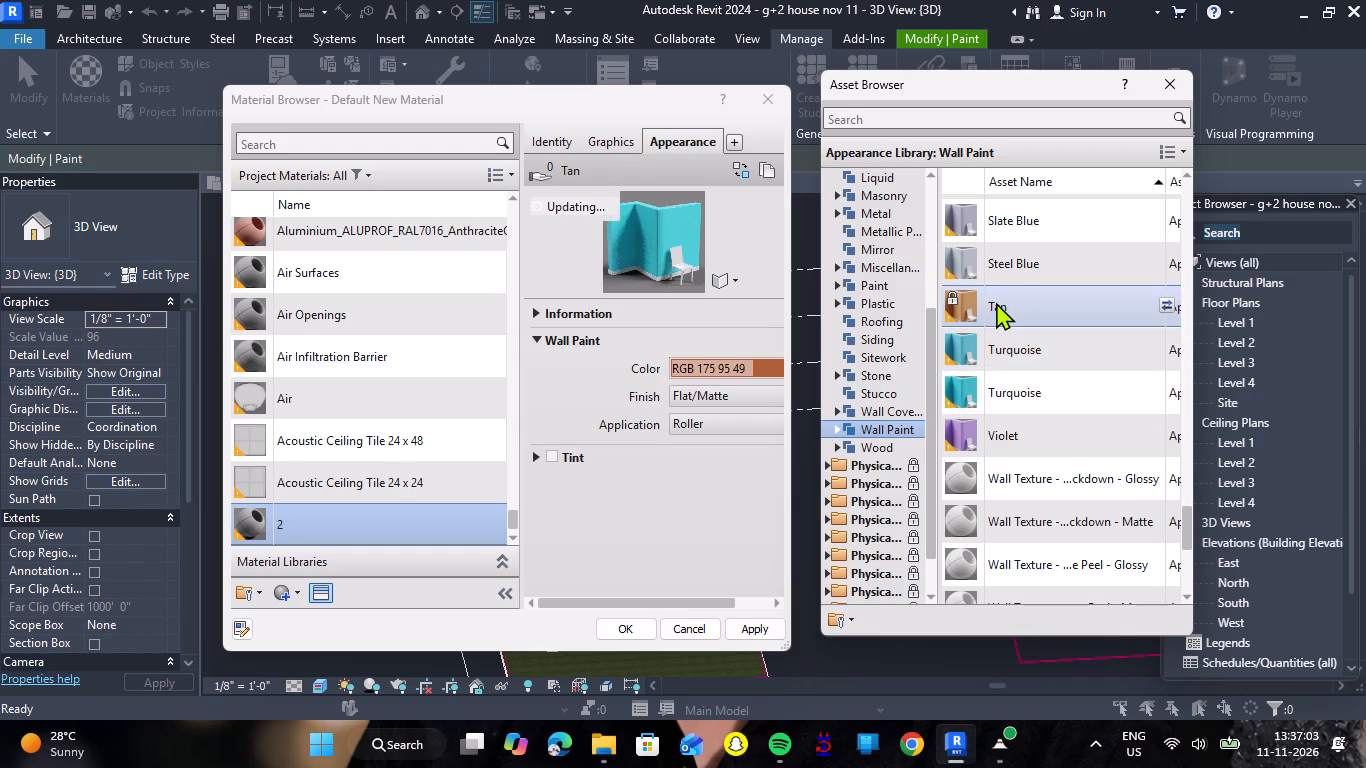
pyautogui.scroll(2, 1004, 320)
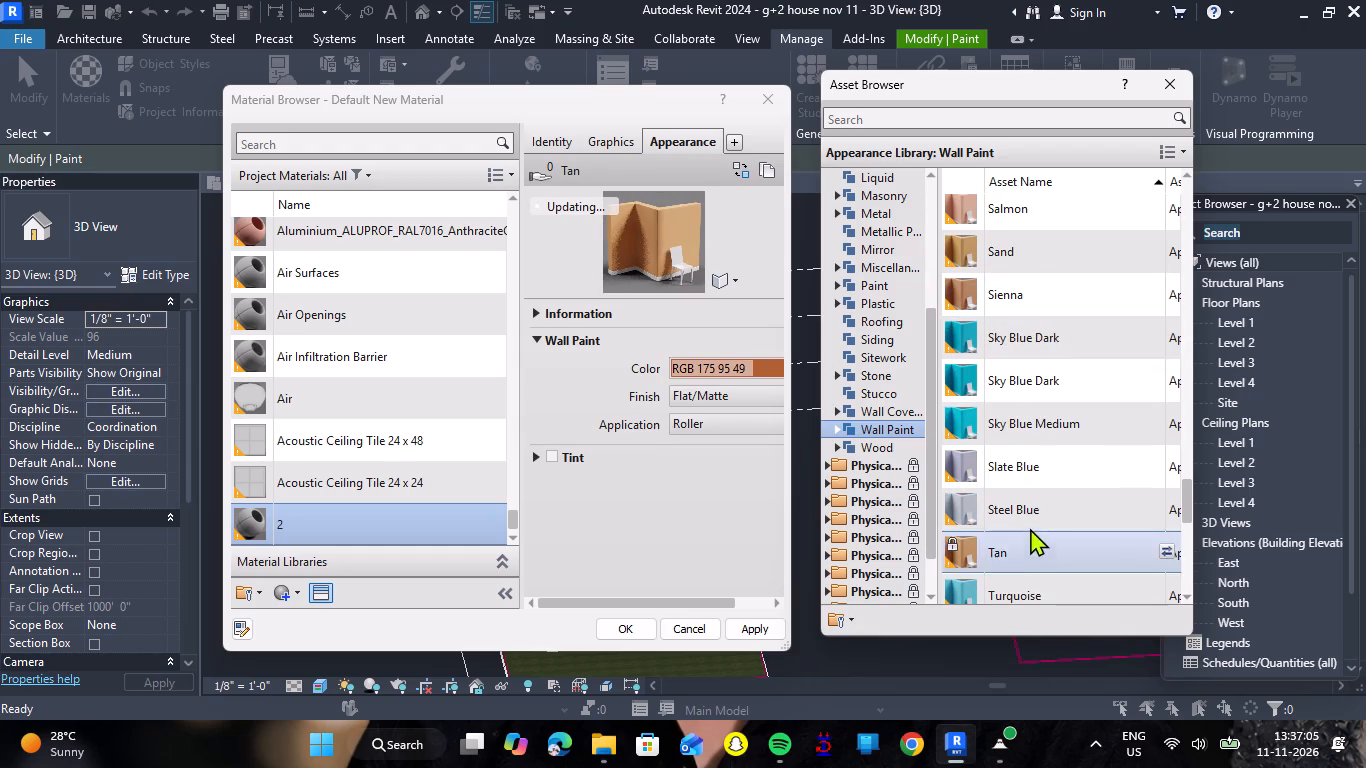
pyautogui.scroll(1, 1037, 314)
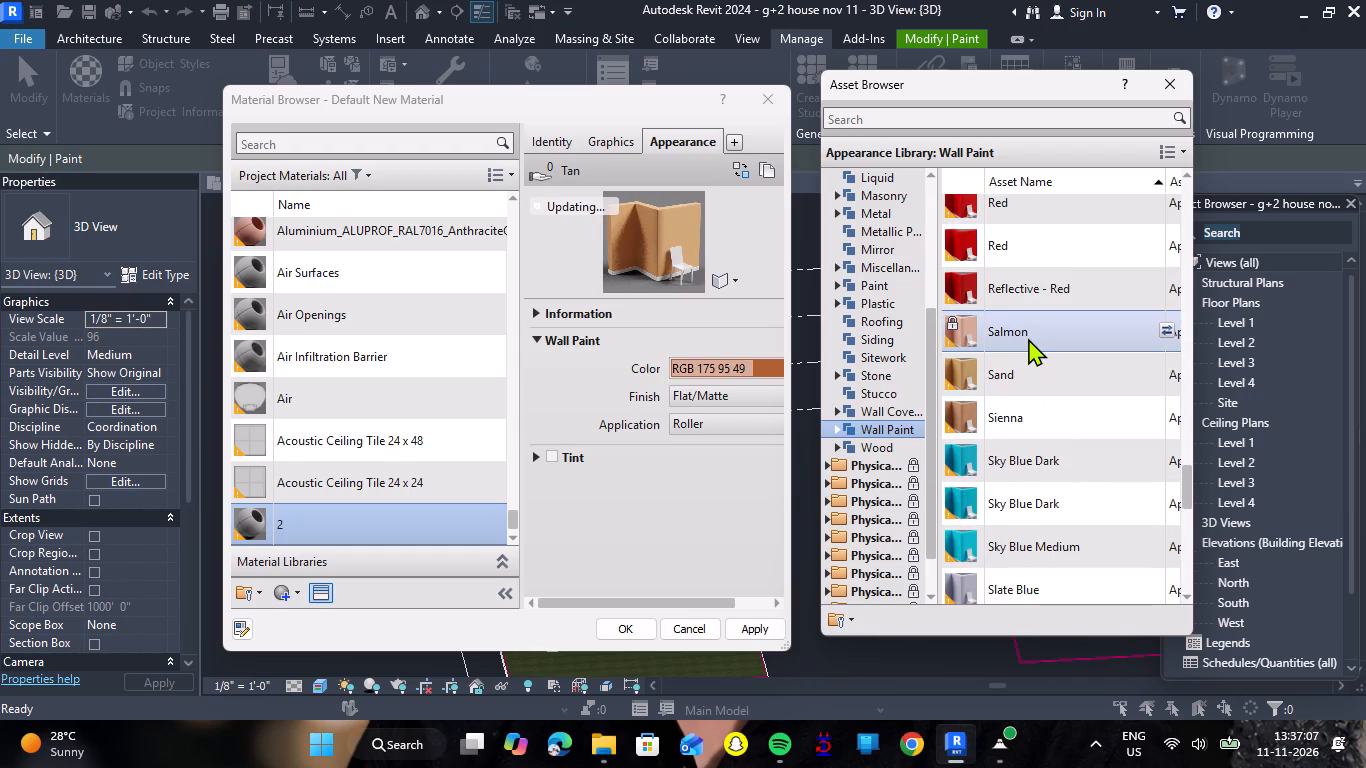
# Compare the Salmon and Olive Green wall paint assets on material 2 and keep Salmon as its appearance.
pyautogui.doubleClick(1028, 338)
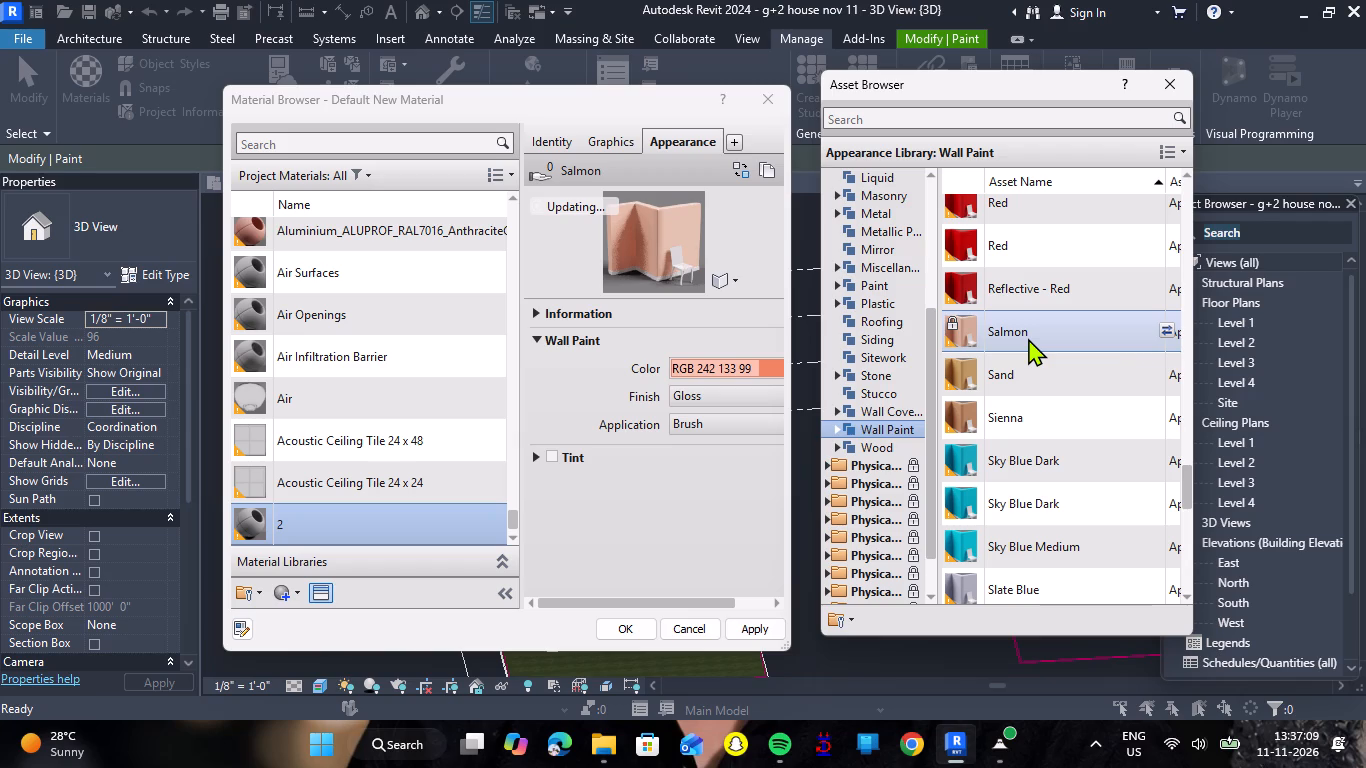
pyautogui.scroll(1, 1030, 337)
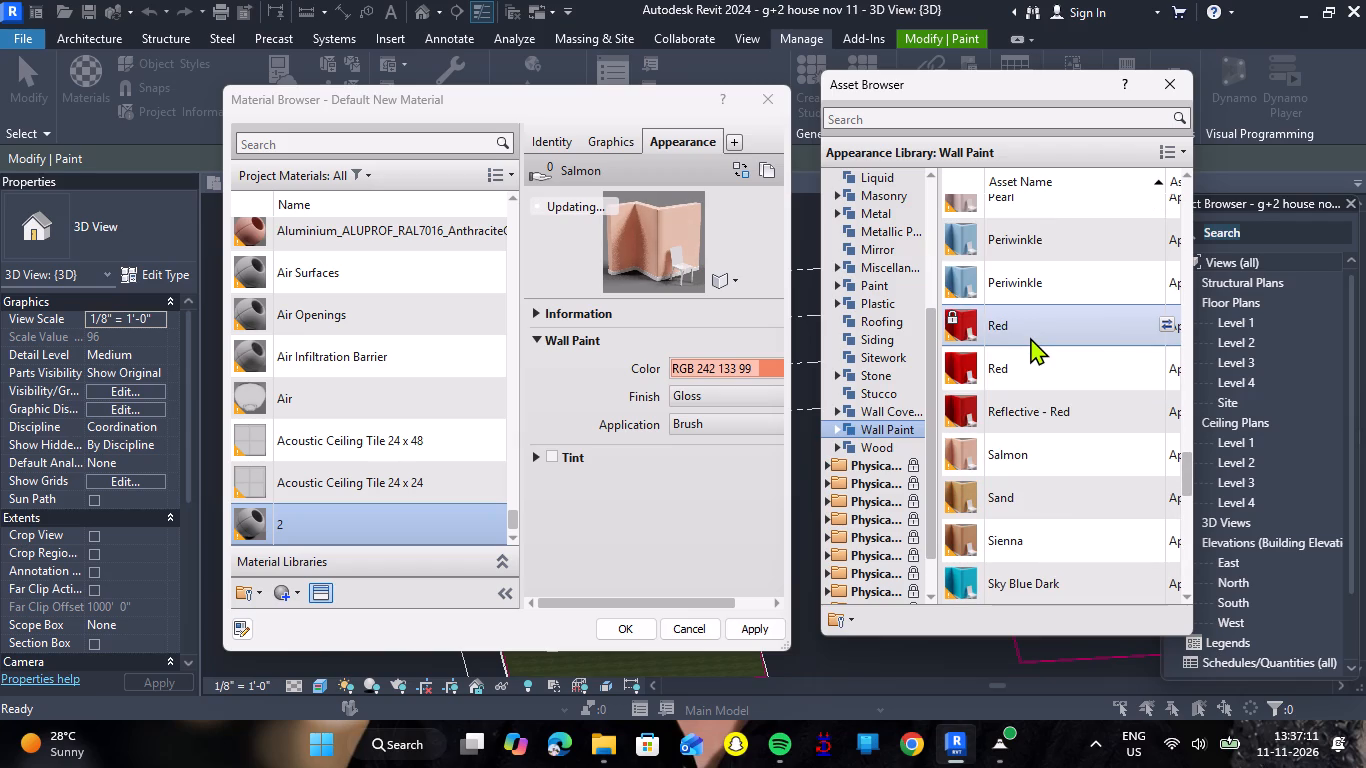
pyautogui.scroll(2, 1030, 337)
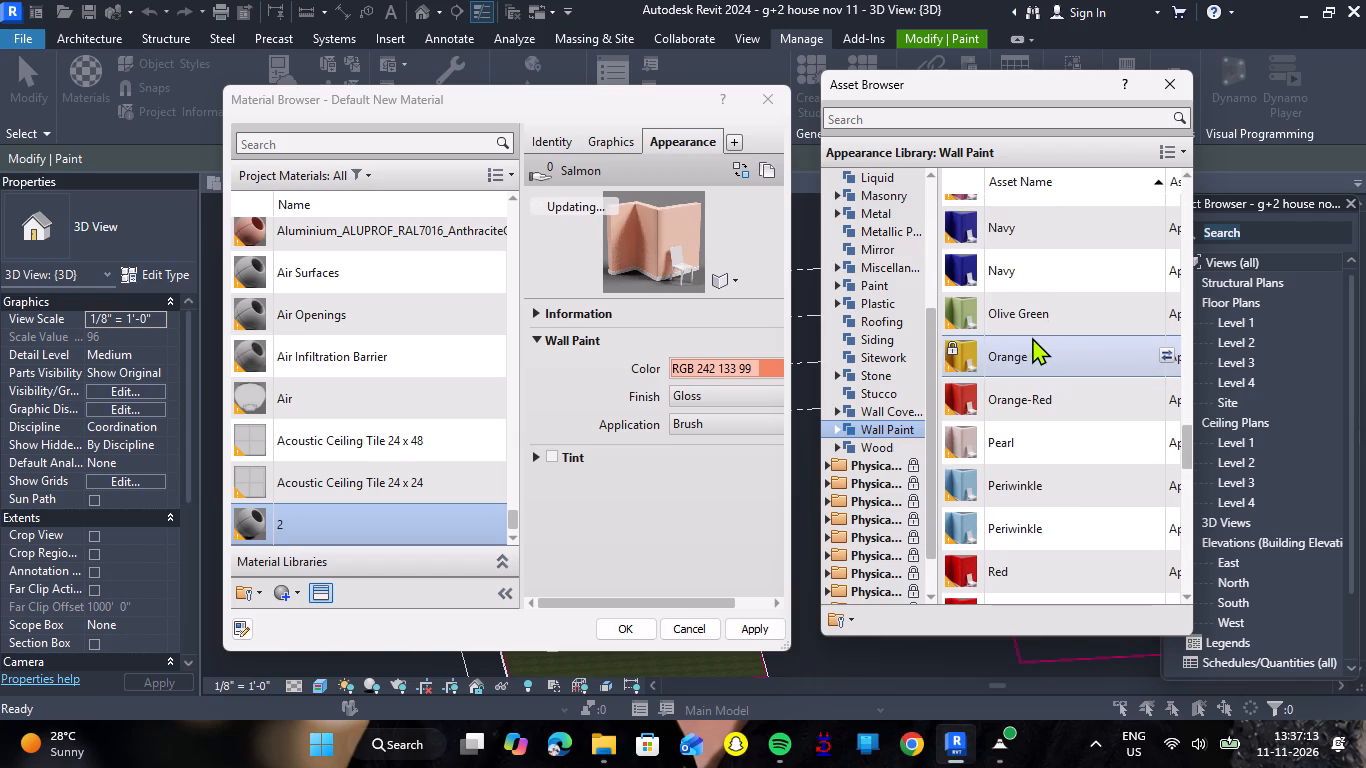
pyautogui.doubleClick(1032, 327)
pyautogui.scroll(-2, 1034, 327)
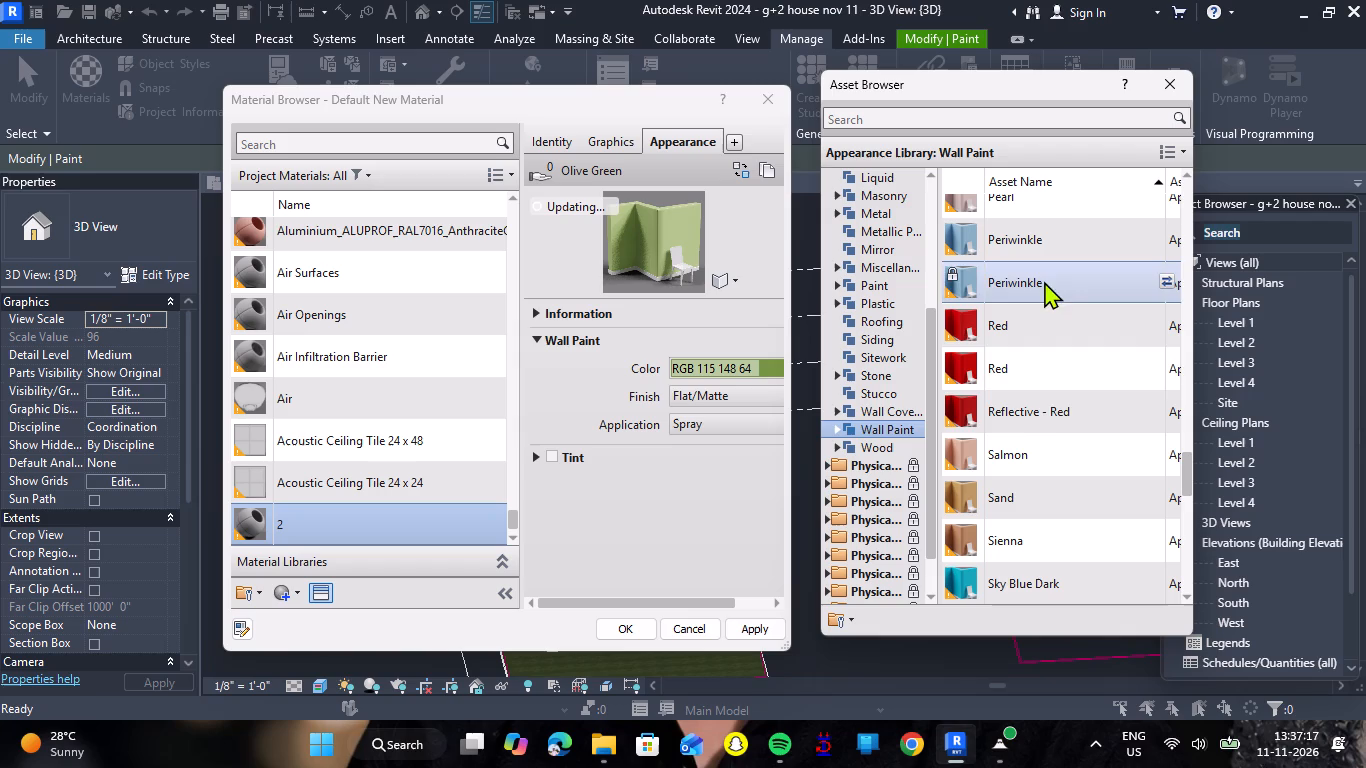
pyautogui.doubleClick(1029, 444)
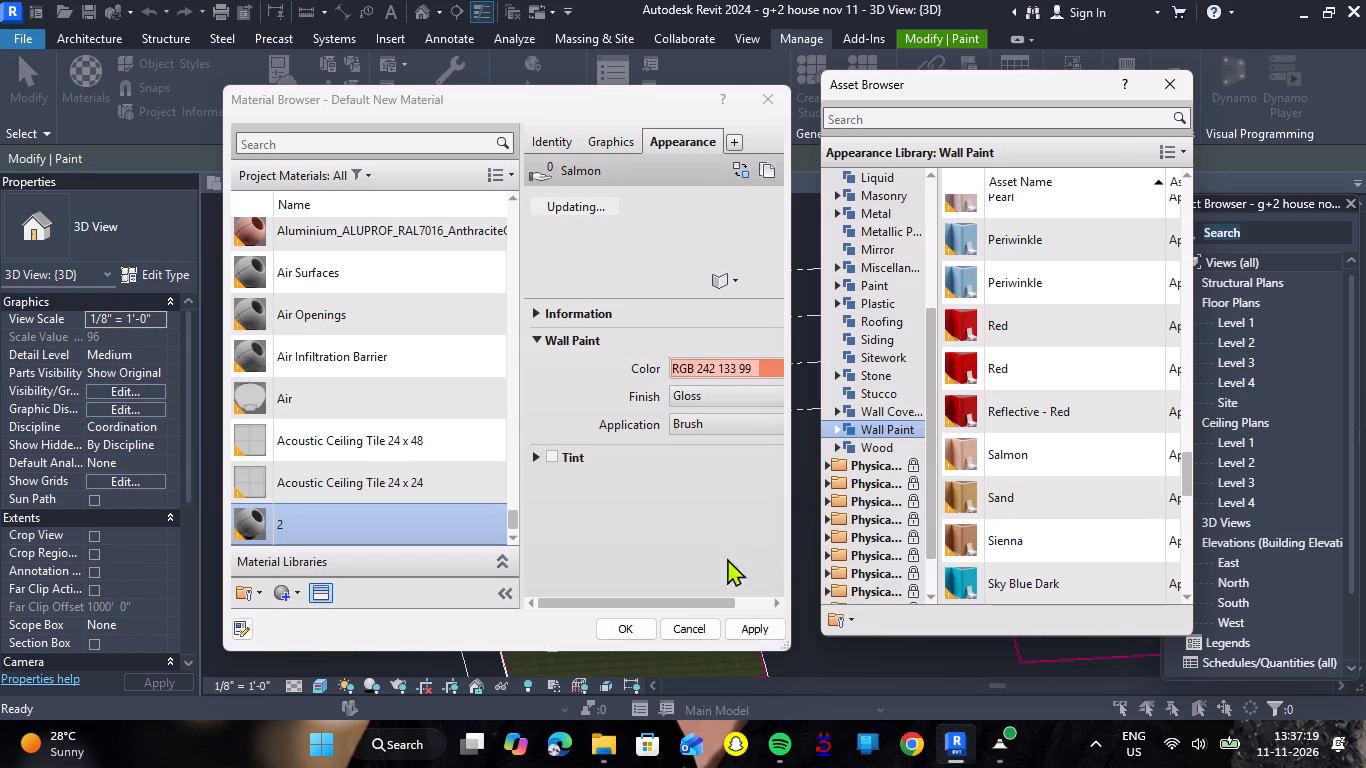
pyautogui.click(641, 634)
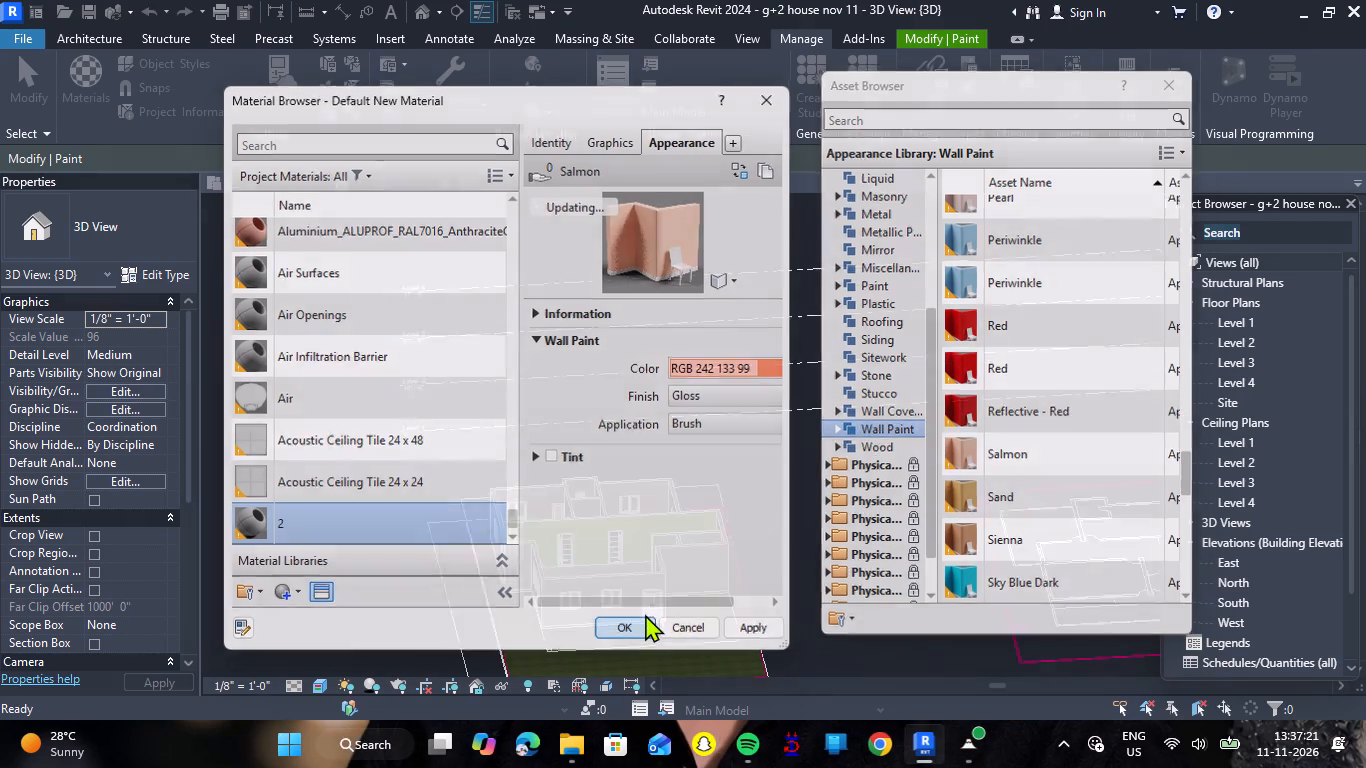
# Paint the window-side interior wall faces of the two rooms flanking the small toilet block with material 2.
pyautogui.scroll(10, 574, 525)
pyautogui.write('pt')
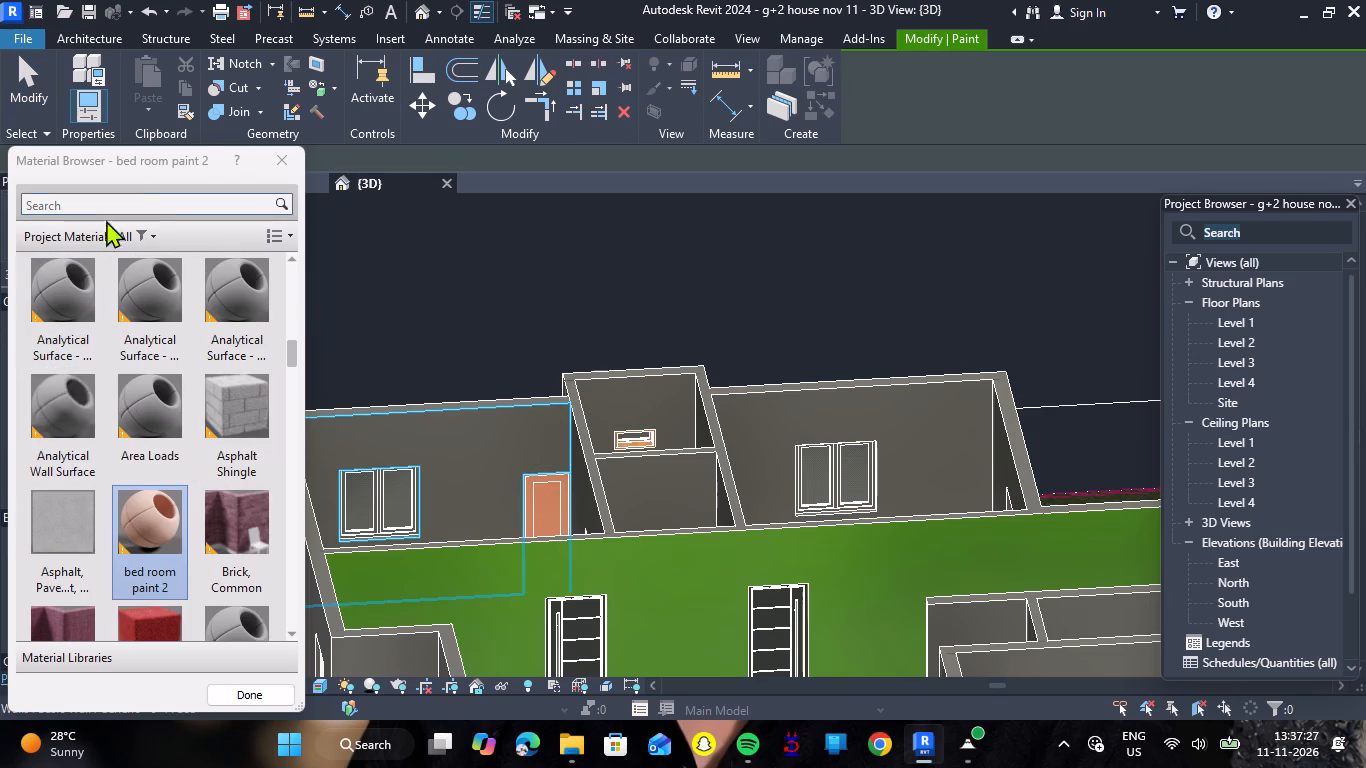
pyautogui.click(143, 195)
pyautogui.press('2')
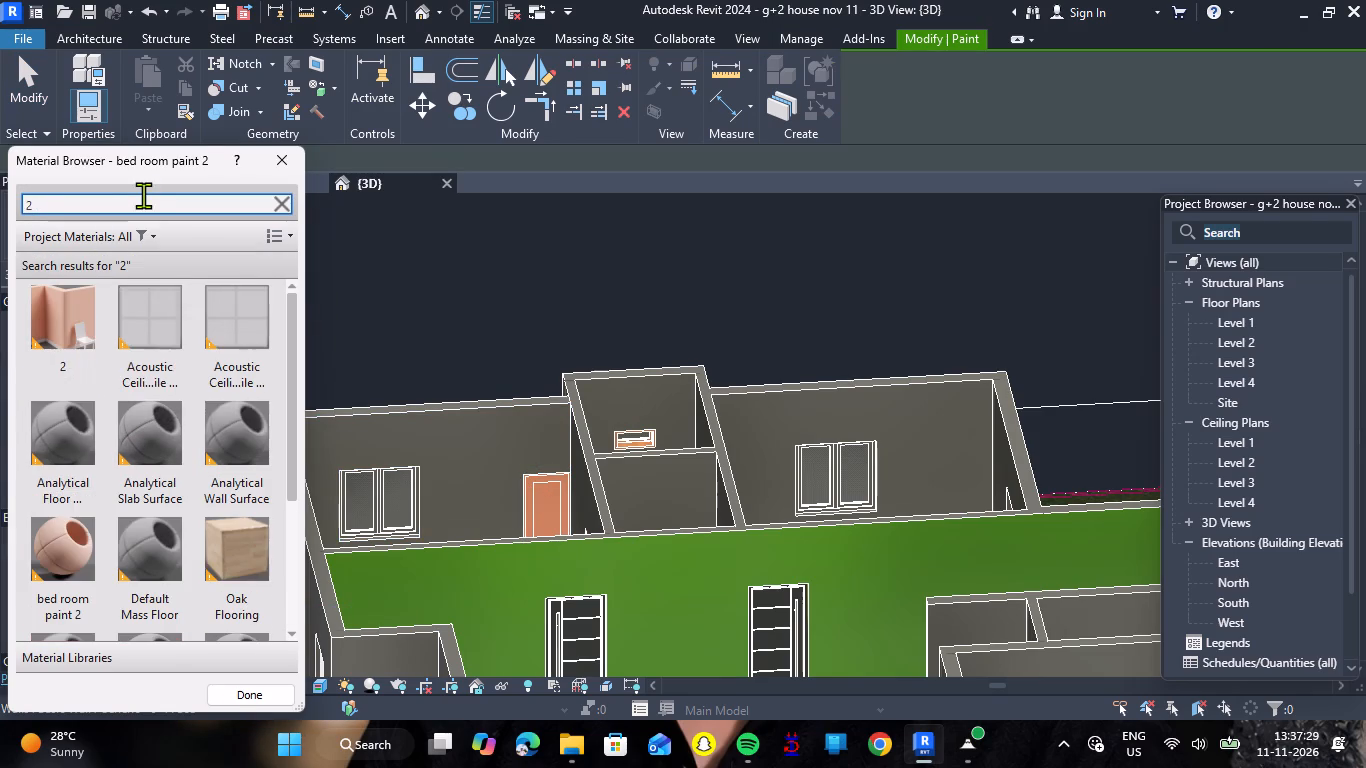
pyautogui.click(68, 337)
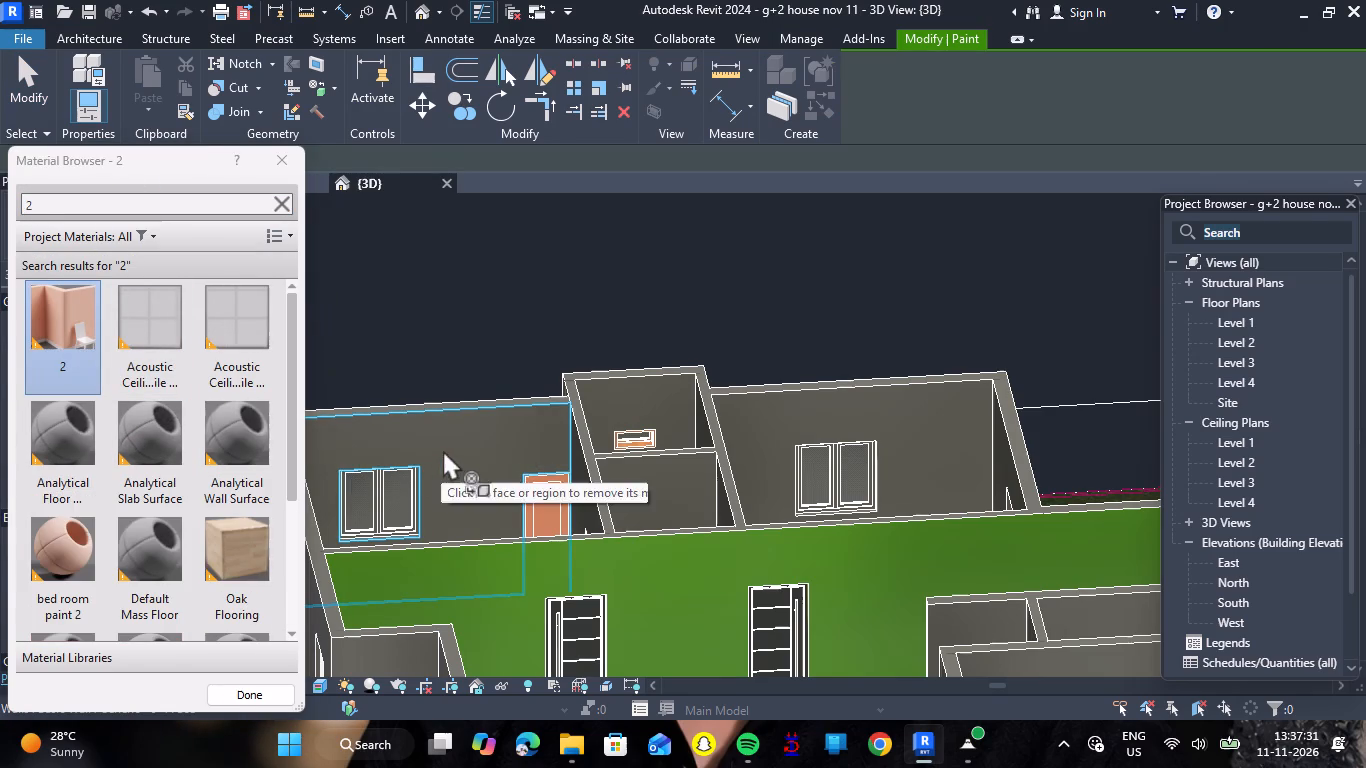
pyautogui.click(443, 450)
pyautogui.scroll(-1, 541, 443)
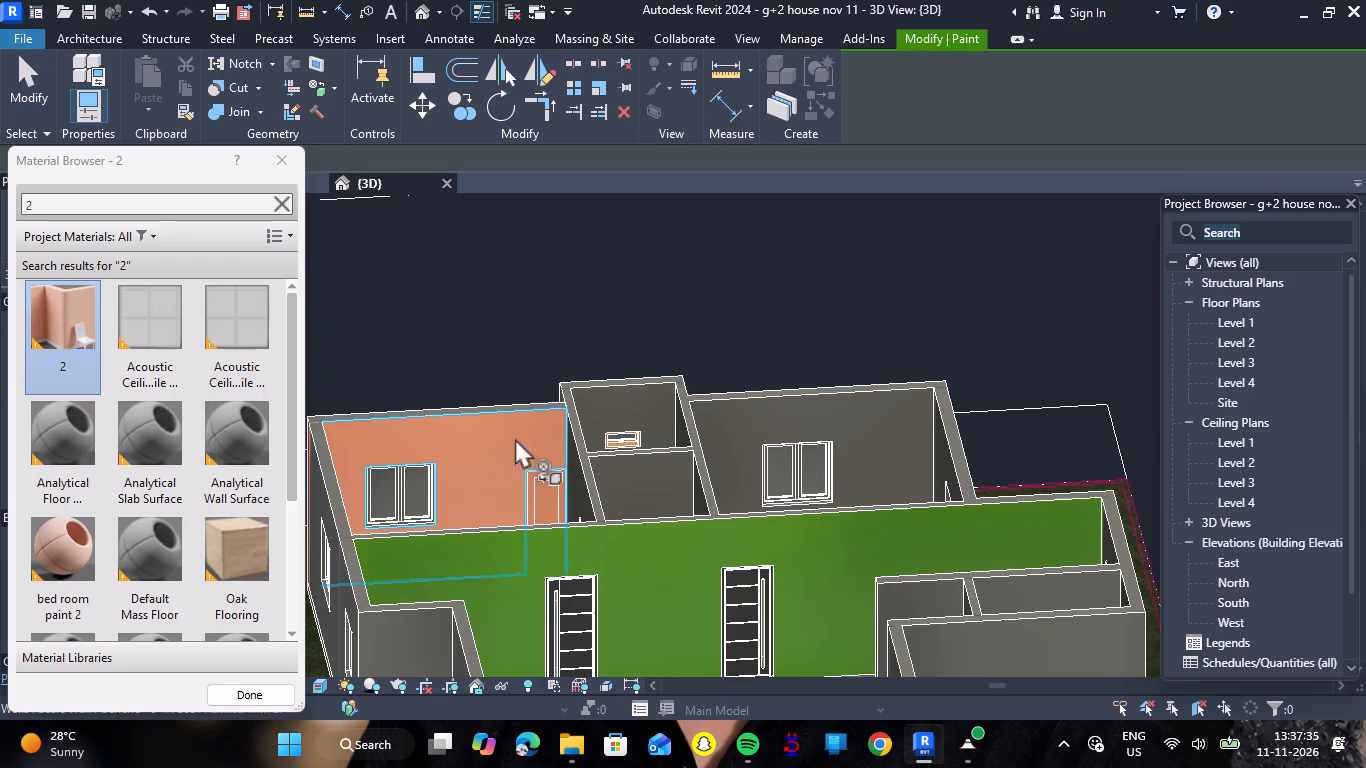
pyautogui.click(864, 424)
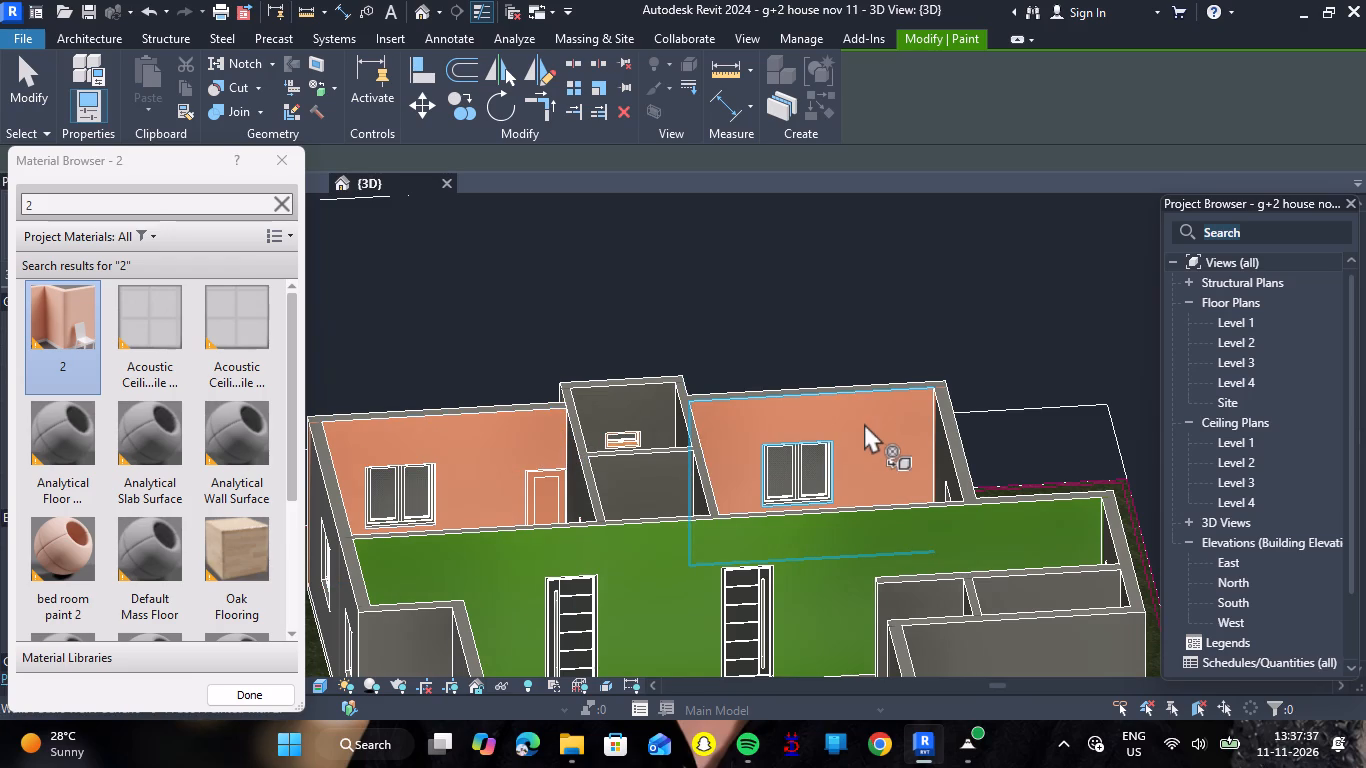
# Remove the paint from the interior wall face that contains both a window and a door.
pyautogui.click(318, 94)
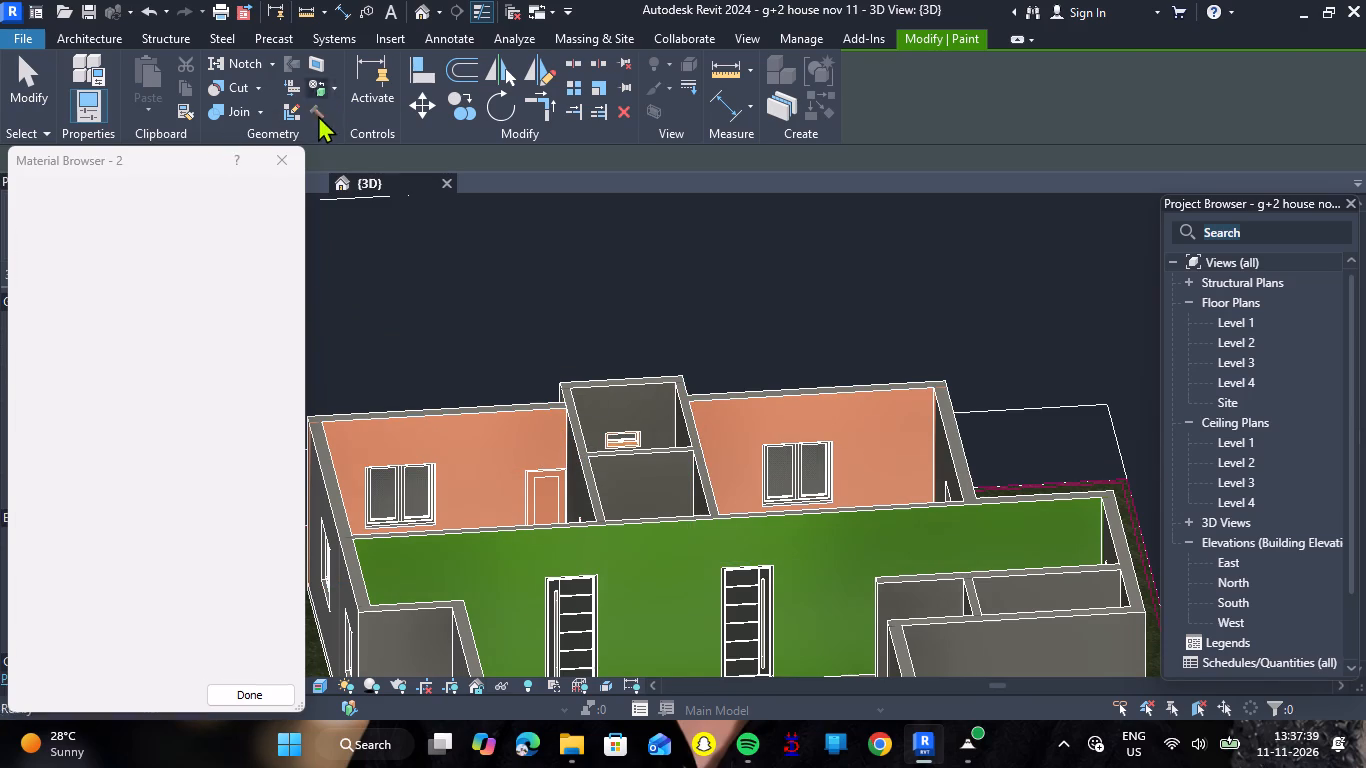
pyautogui.click(457, 471)
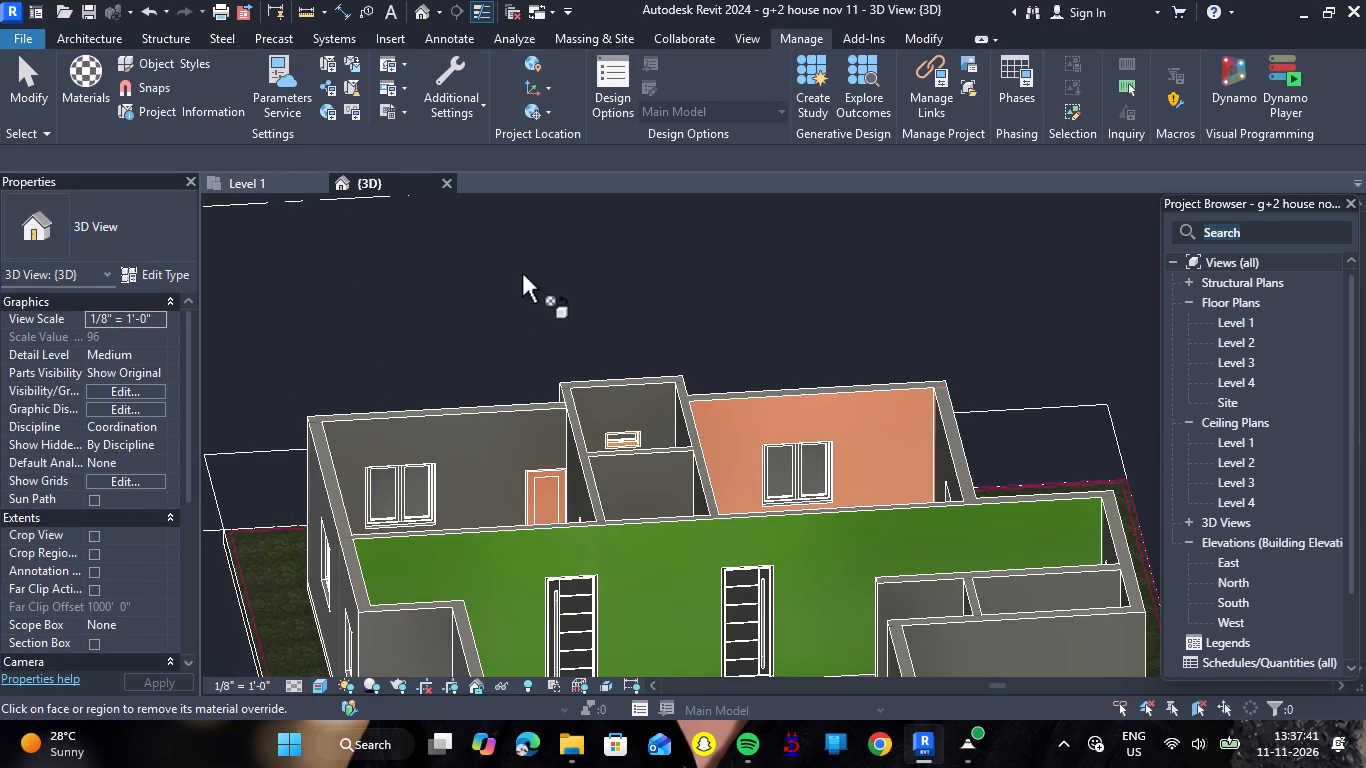
# Split the corner bedroom's corridor-side wall where it meets the partition to the small toilet rooms.
pyautogui.keyDown('shift'); pyautogui.moveTo(460, 368); pyautogui.dragTo(610, 397, button='right'); pyautogui.keyUp('shift')
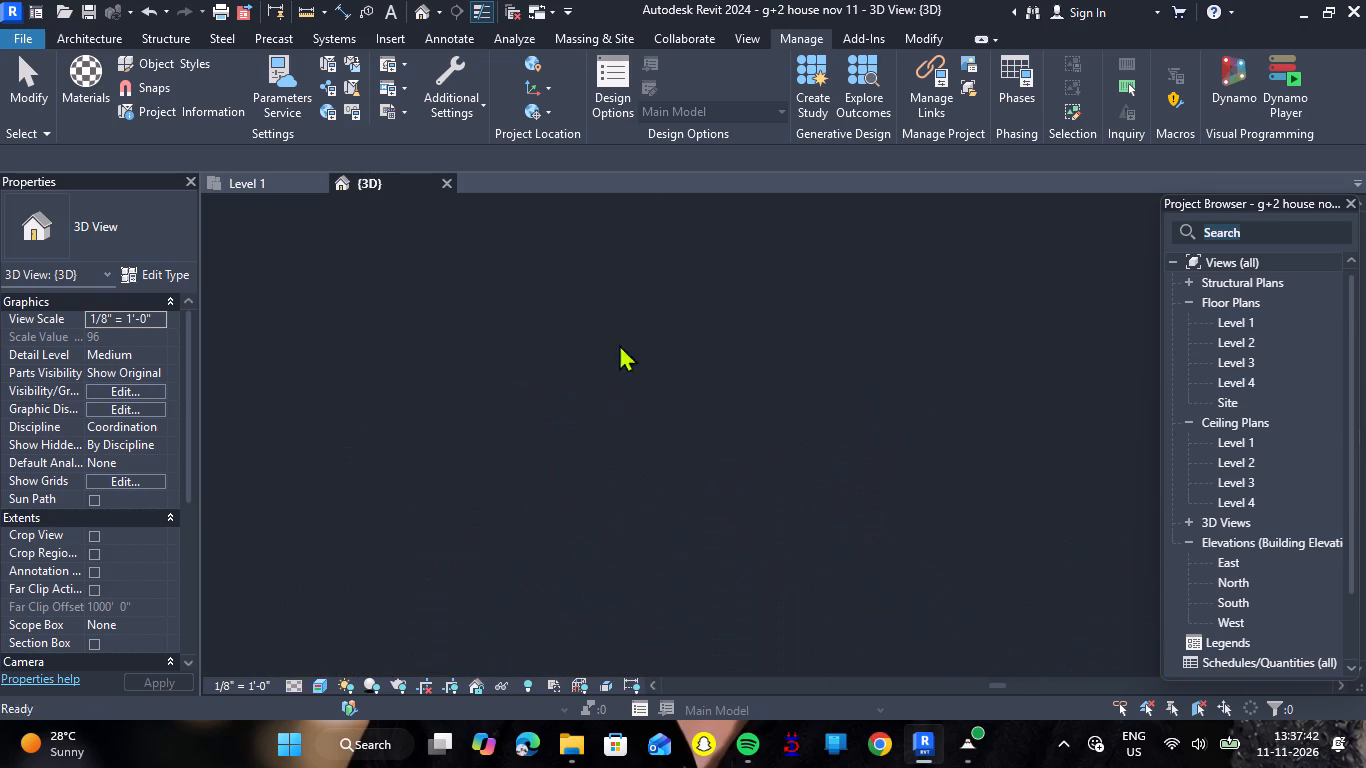
pyautogui.scroll(-9, 613, 263)
pyautogui.keyDown('shift'); pyautogui.moveTo(643, 417); pyautogui.dragTo(775, 456, button='right'); pyautogui.keyUp('shift')
pyautogui.keyDown('shift'); pyautogui.scroll(-1, 643, 417); pyautogui.keyUp('shift')
pyautogui.scroll(11, 960, 498)
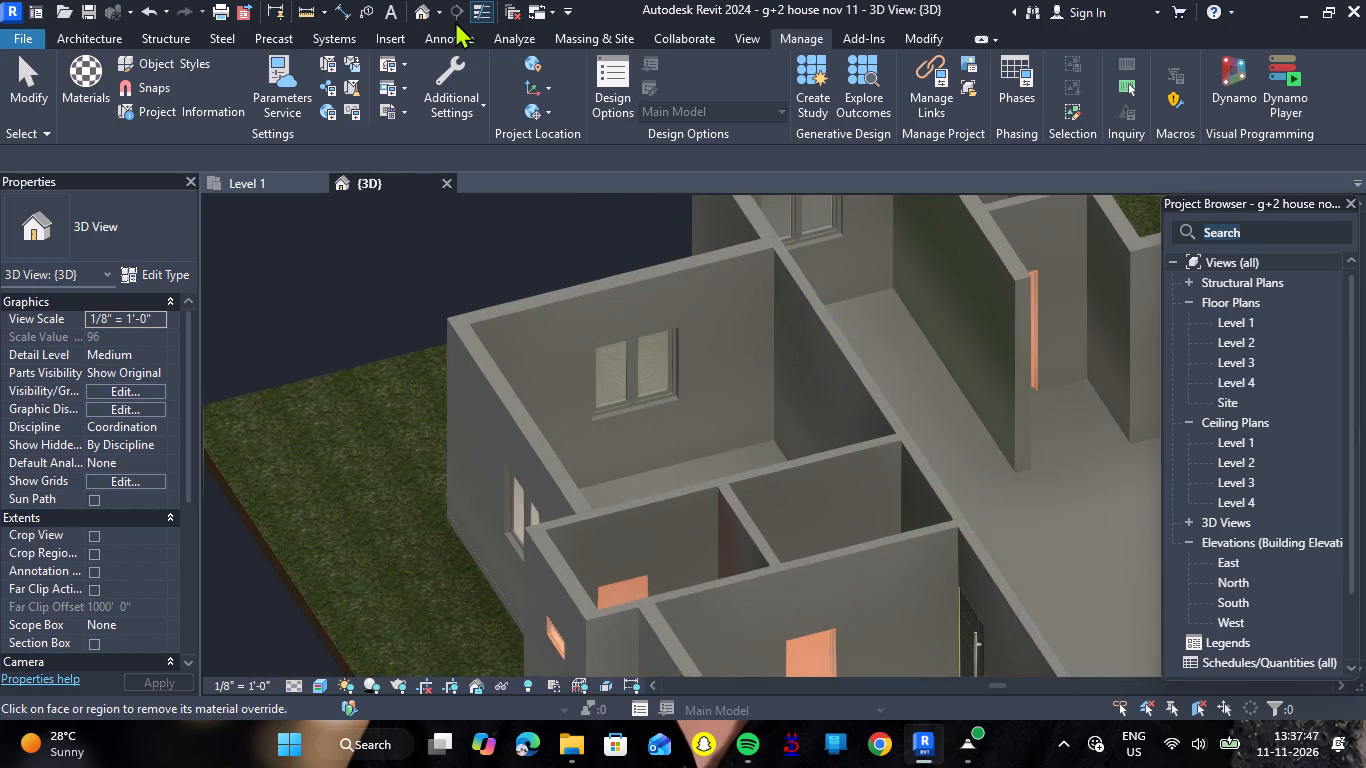
pyautogui.click(920, 35)
pyautogui.click(577, 65)
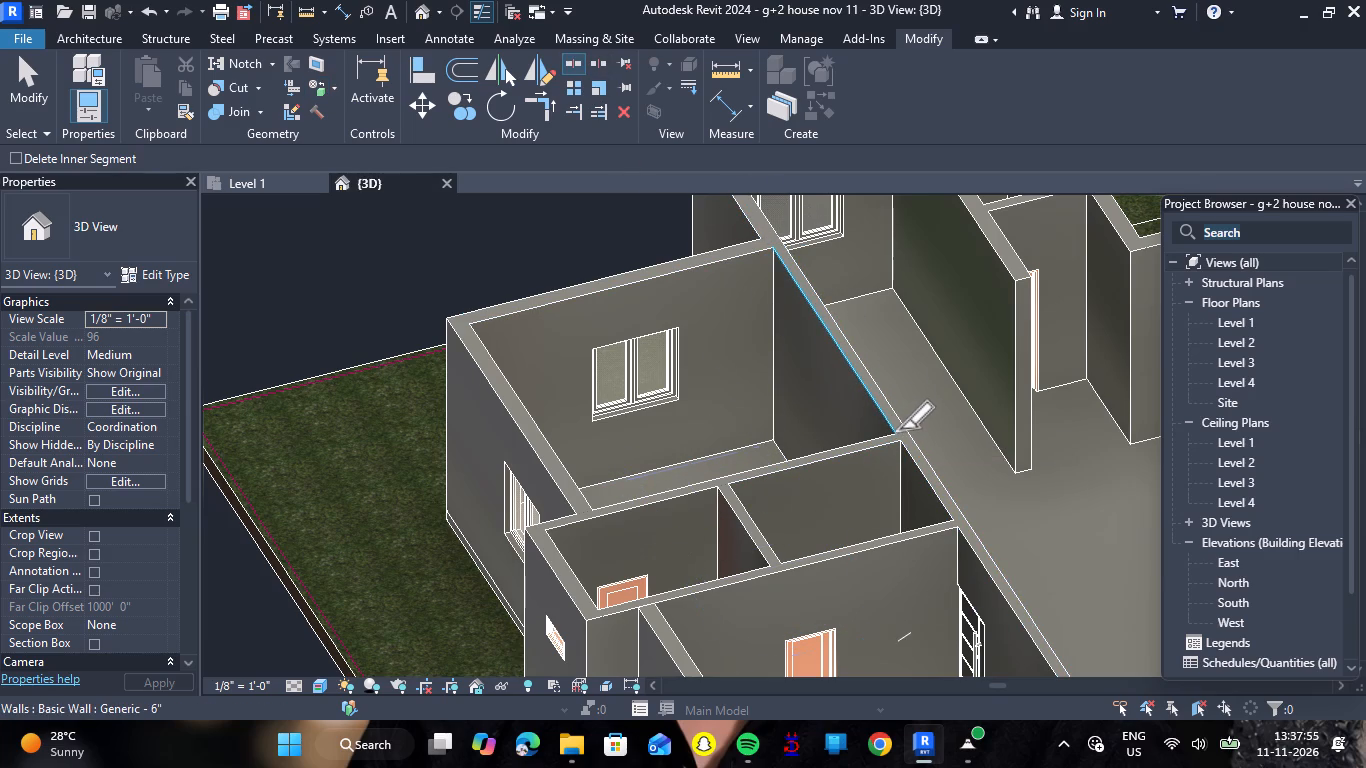
pyautogui.scroll(6, 874, 409)
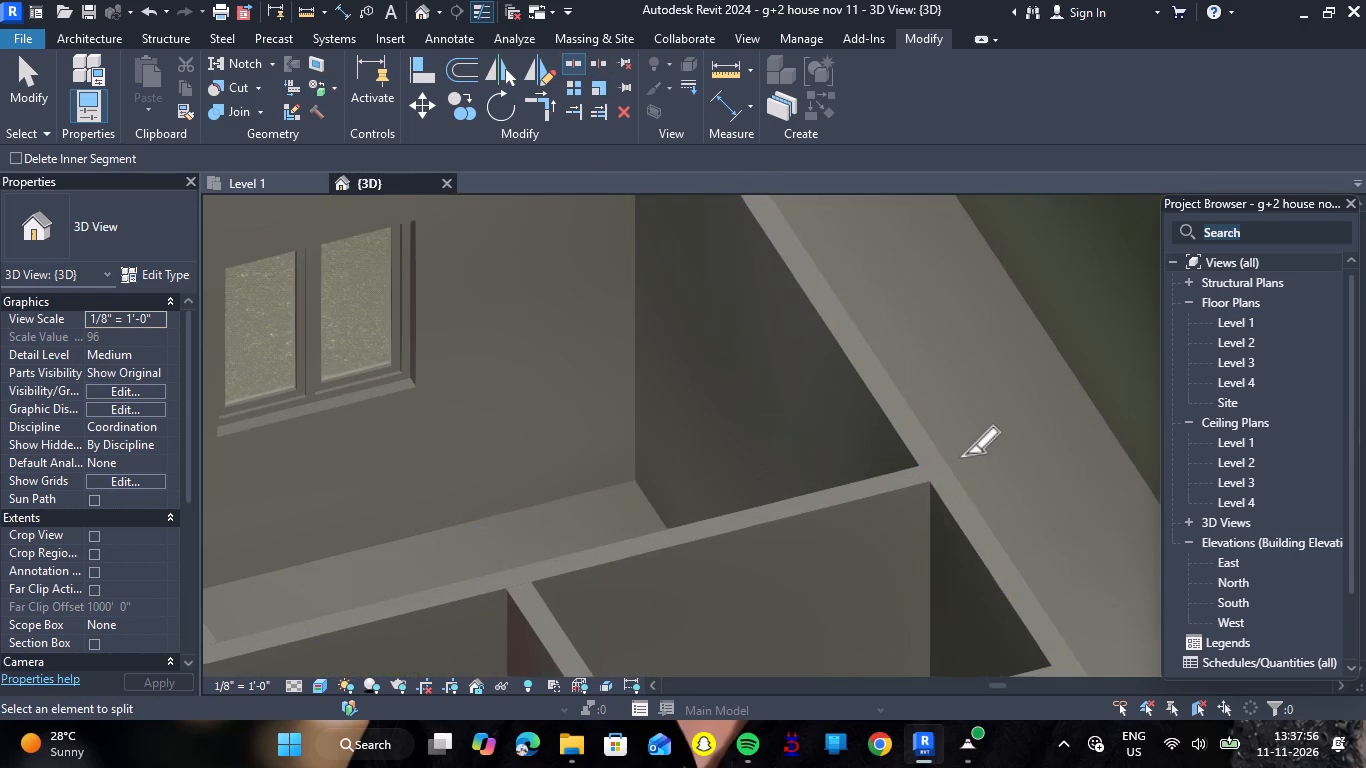
pyautogui.click(948, 454)
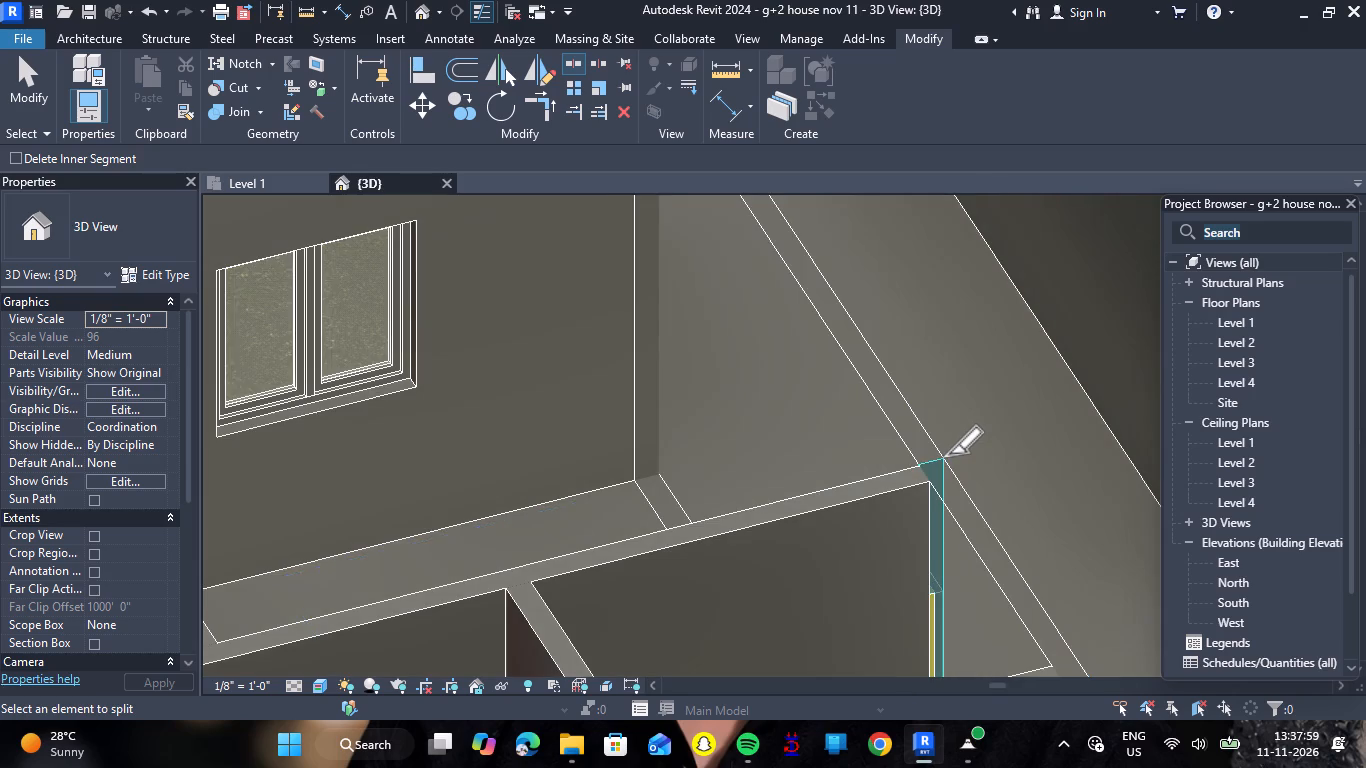
pyautogui.scroll(-6, 948, 454)
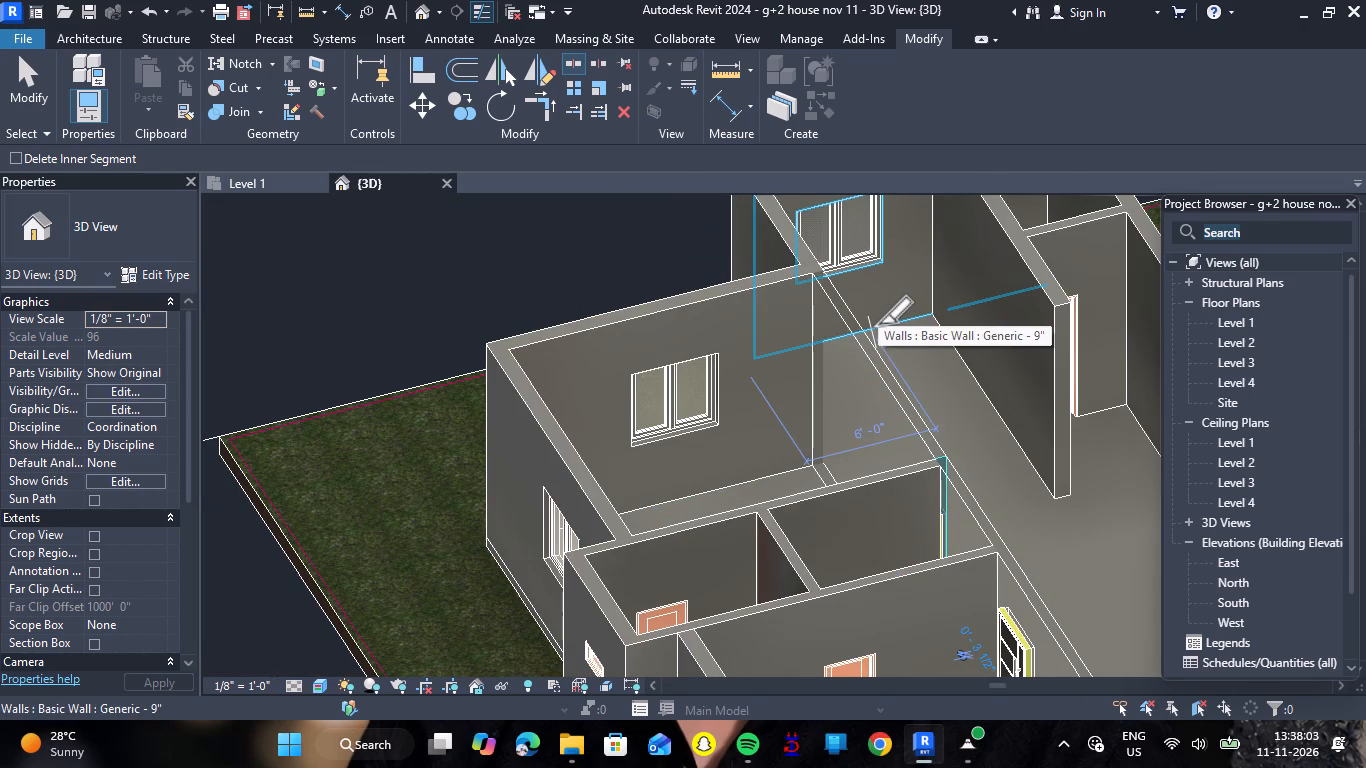
pyautogui.press('Escape')
pyautogui.press('Escape')
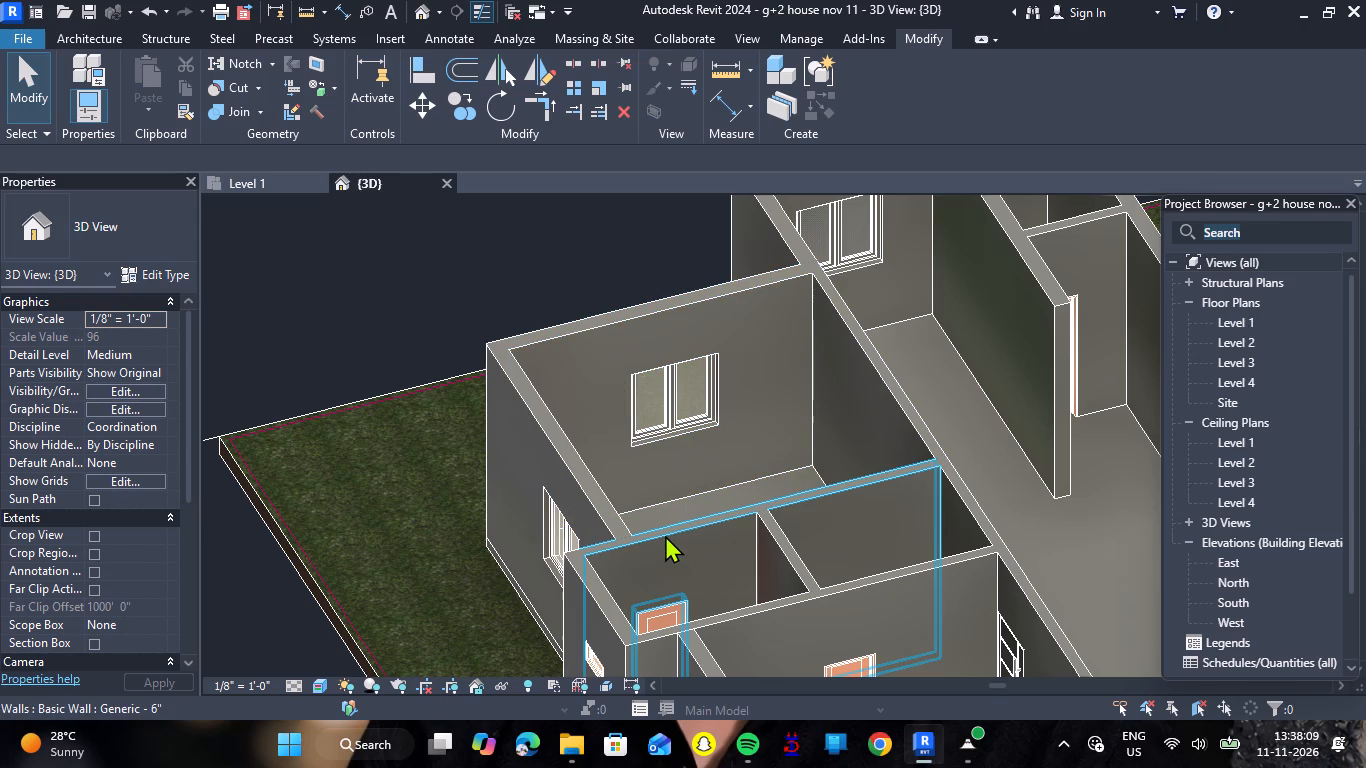
# Split the 6" partition between the corner bedroom and the small toilet rooms at its junction with the bedroom's outer wall.
pyautogui.scroll(4, 635, 530)
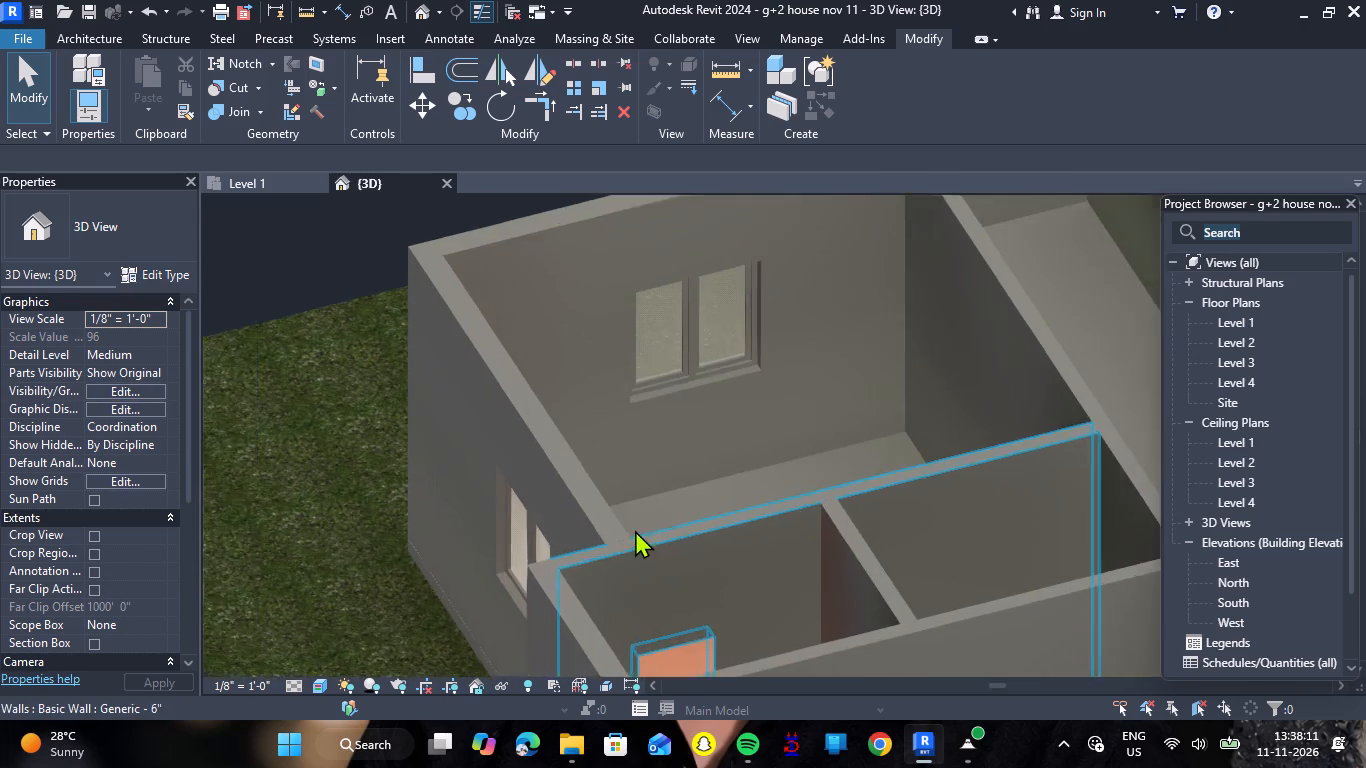
pyautogui.click(576, 66)
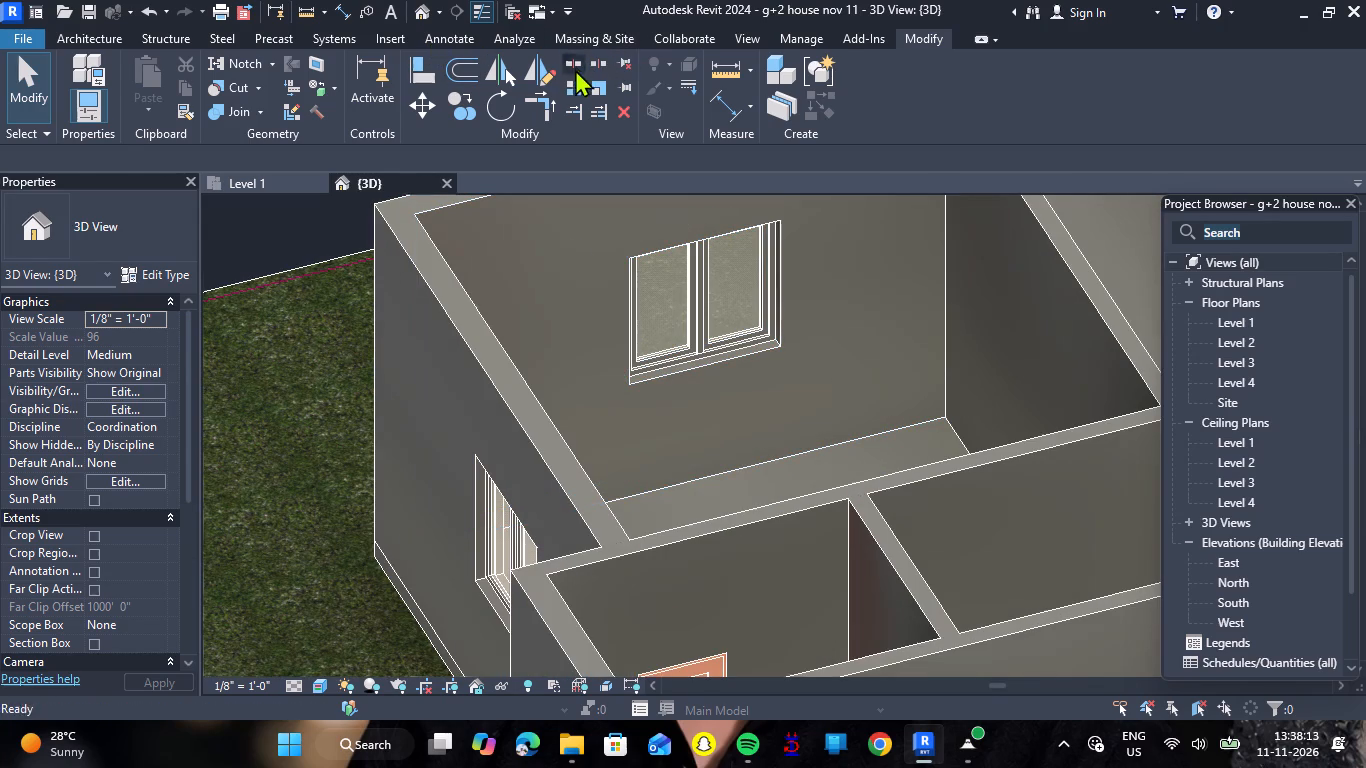
pyautogui.click(633, 549)
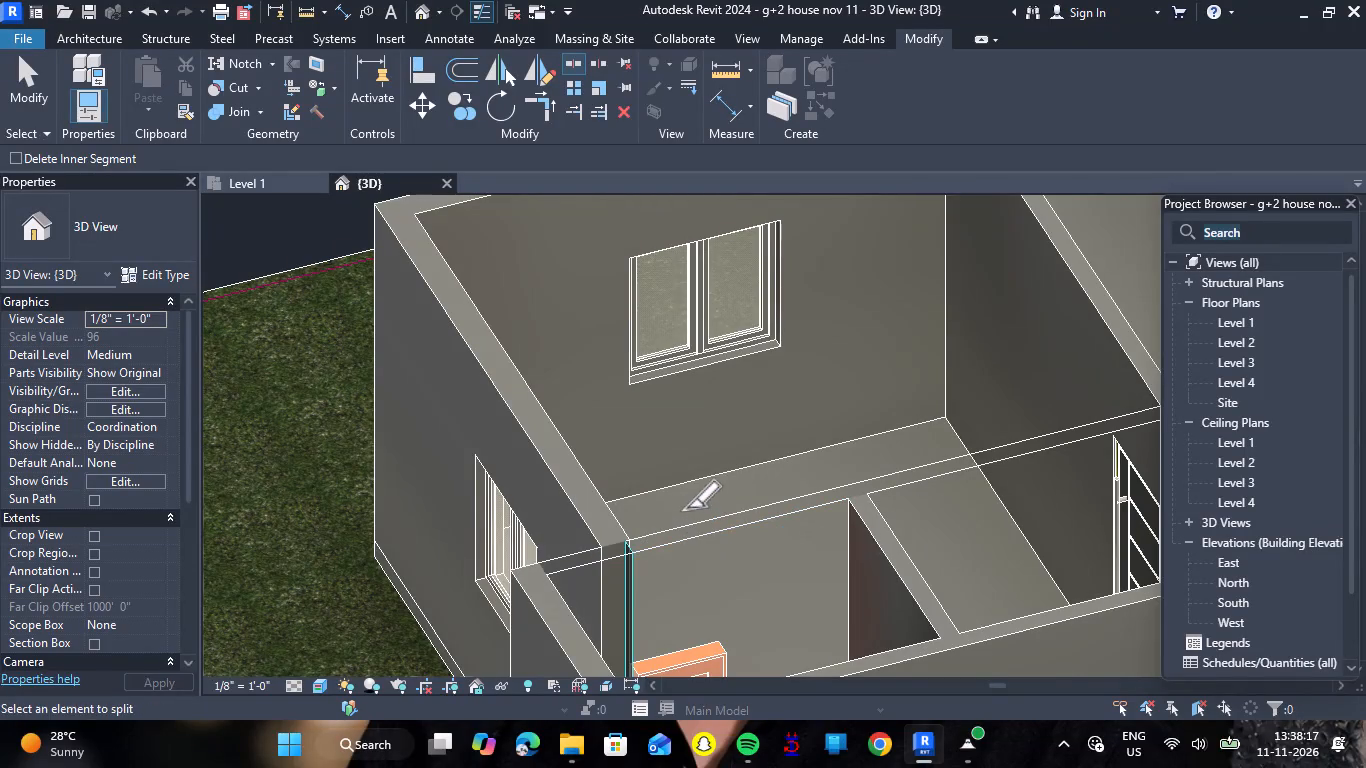
# Create a new material in the project and name it 3.
pyautogui.press('Escape')
pyautogui.scroll(-3, 662, 332)
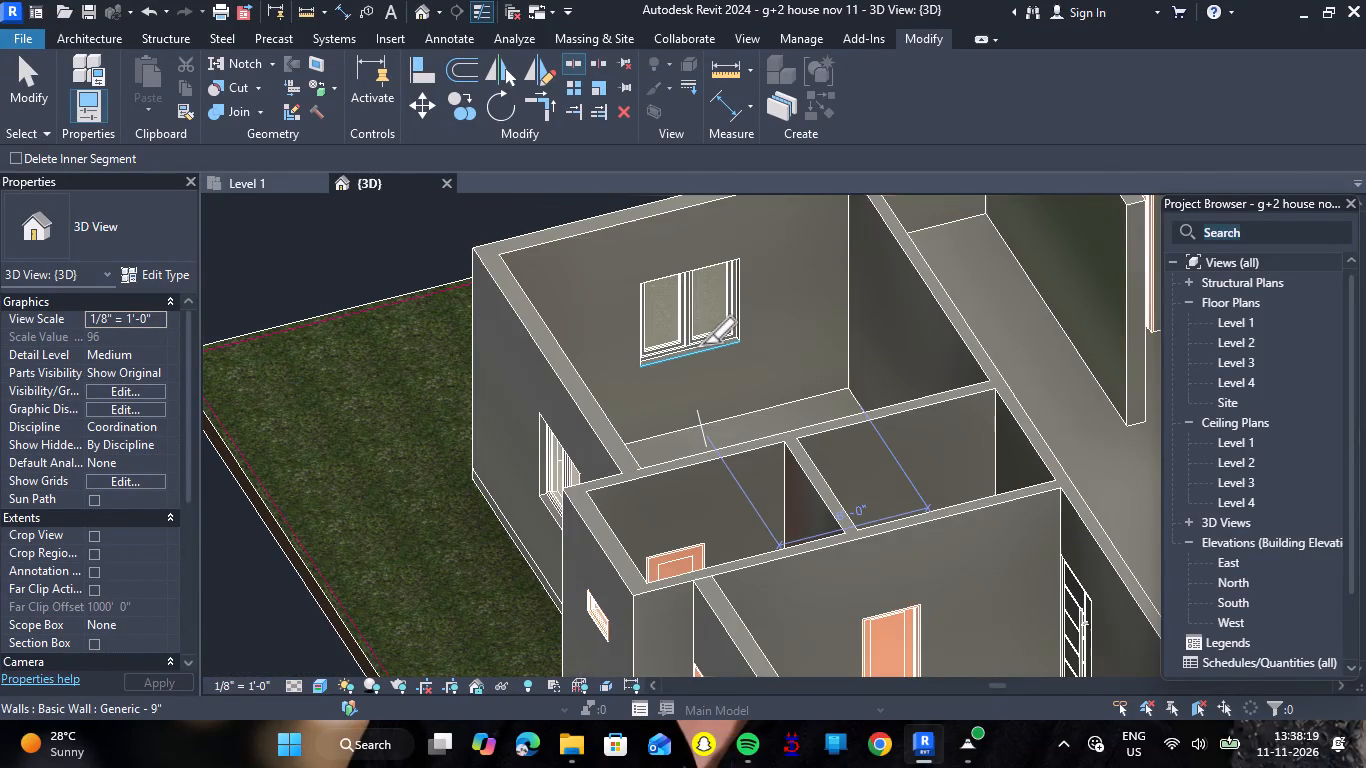
pyautogui.scroll(-1, 694, 305)
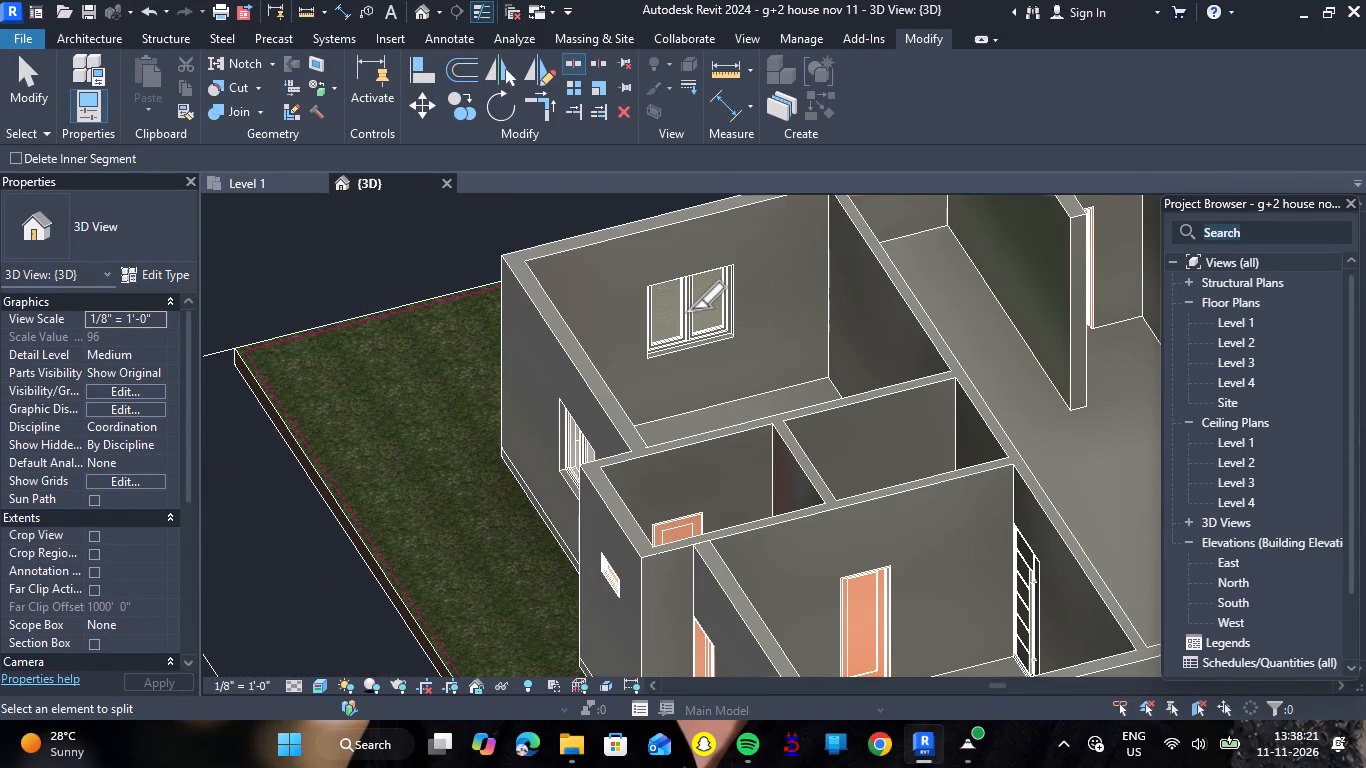
pyautogui.click(812, 34)
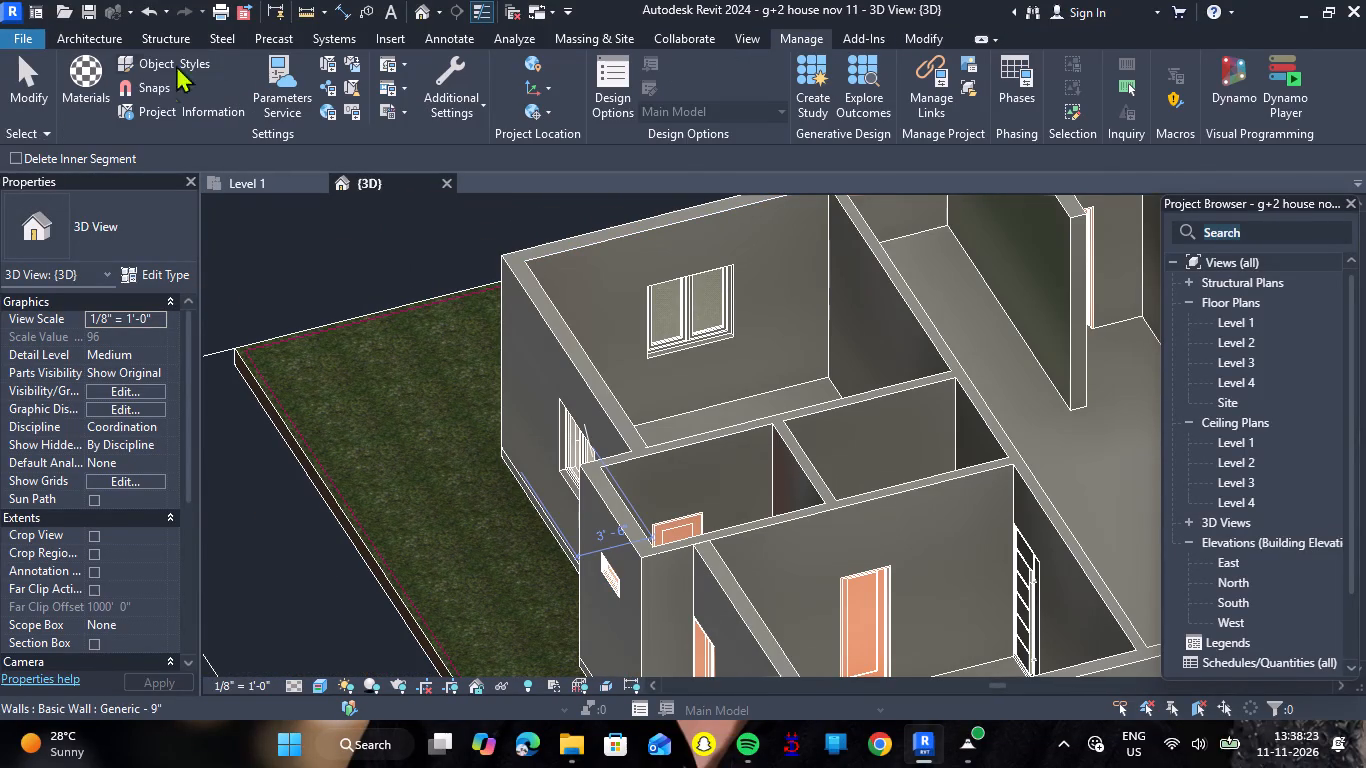
pyautogui.click(93, 61)
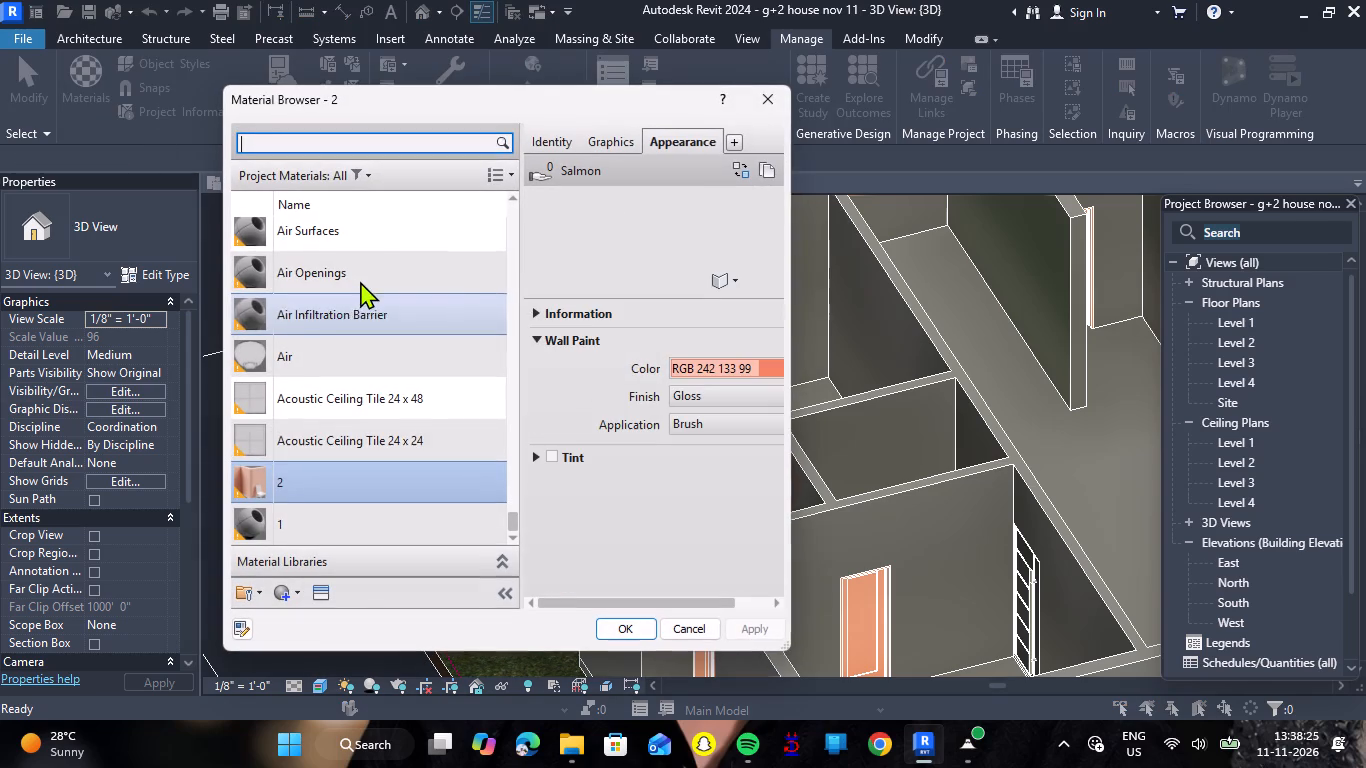
pyautogui.click(299, 599)
pyautogui.click(327, 613)
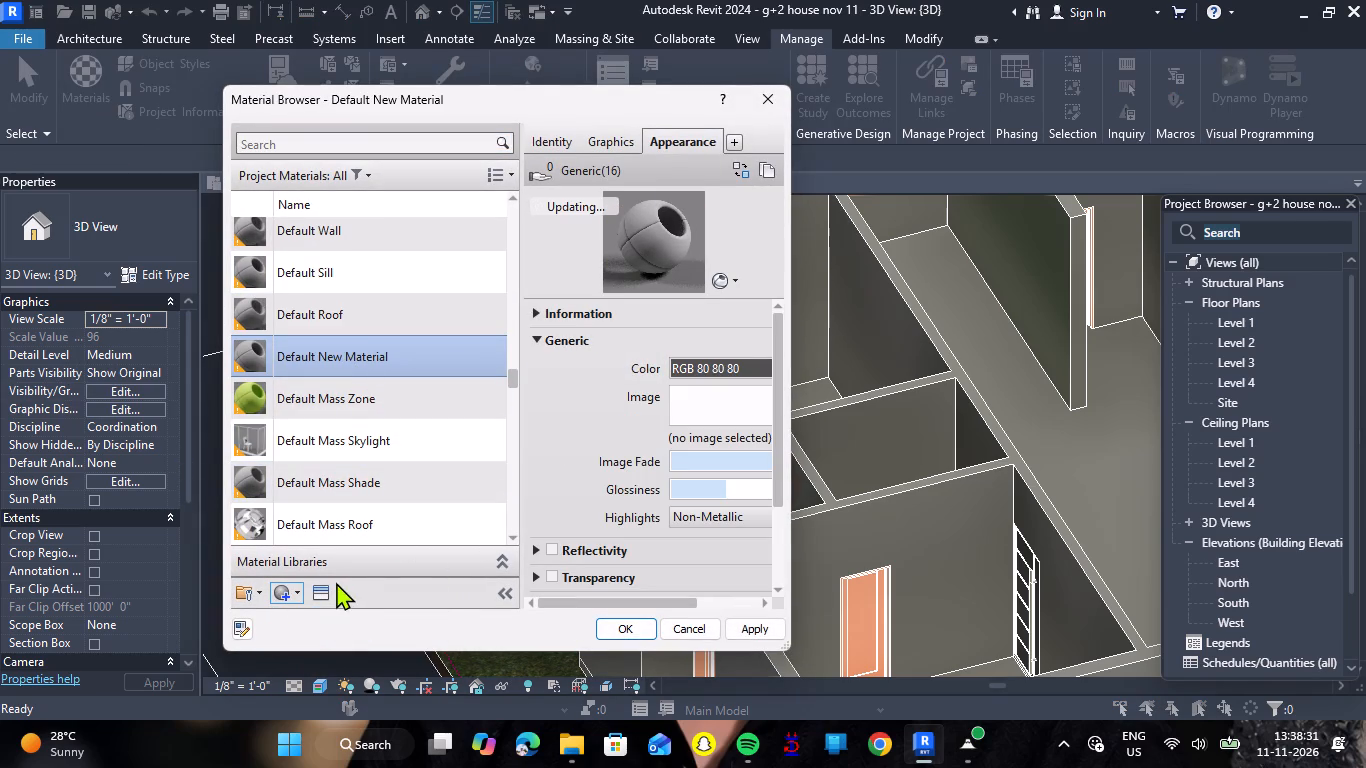
pyautogui.rightClick(386, 352)
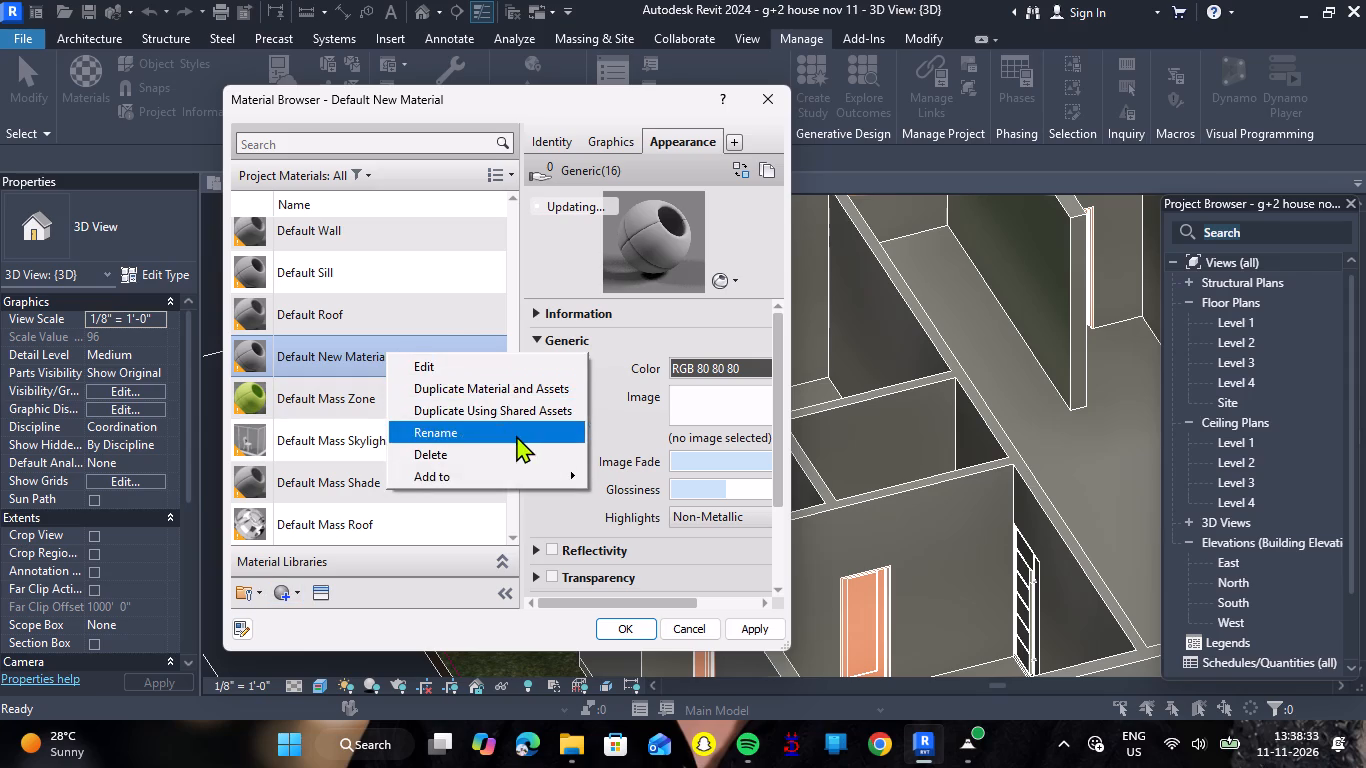
pyautogui.click(516, 435)
pyautogui.press('BackSpace')
pyautogui.press('3')
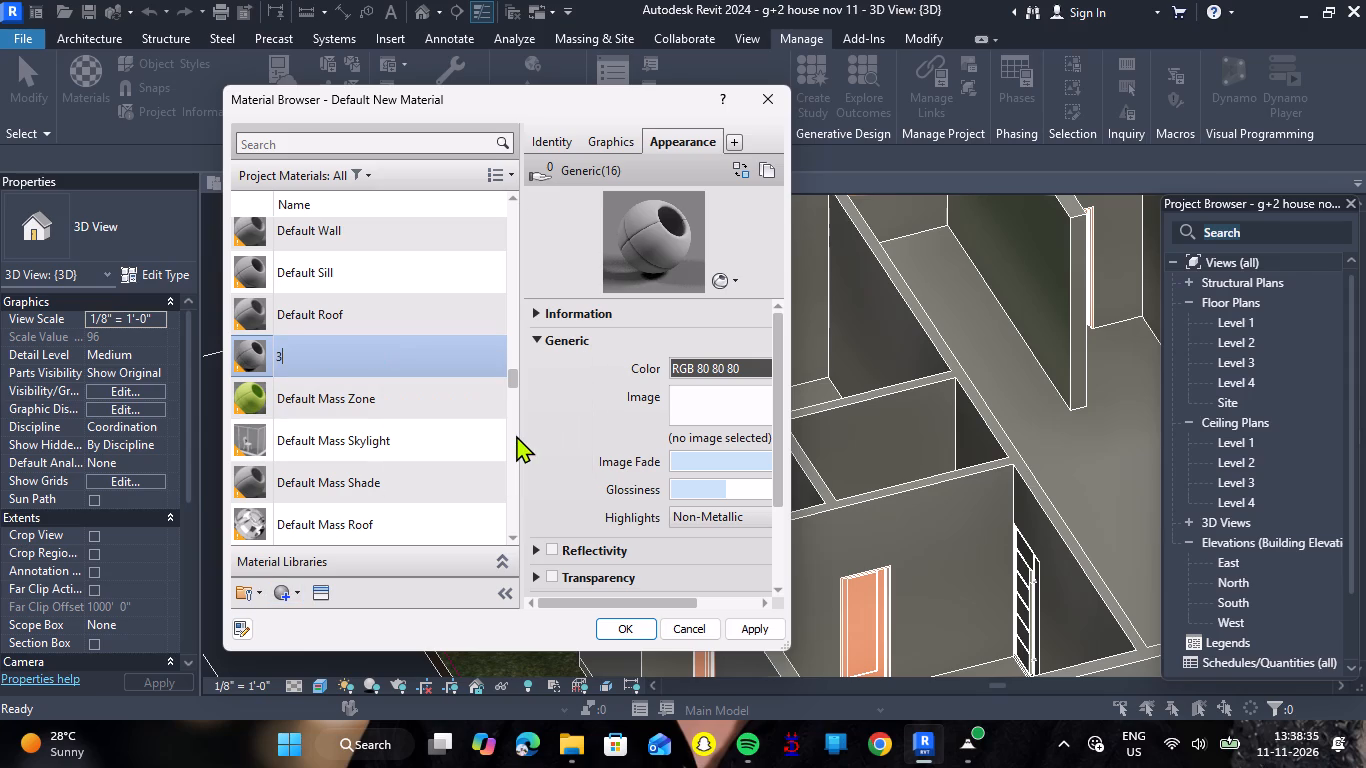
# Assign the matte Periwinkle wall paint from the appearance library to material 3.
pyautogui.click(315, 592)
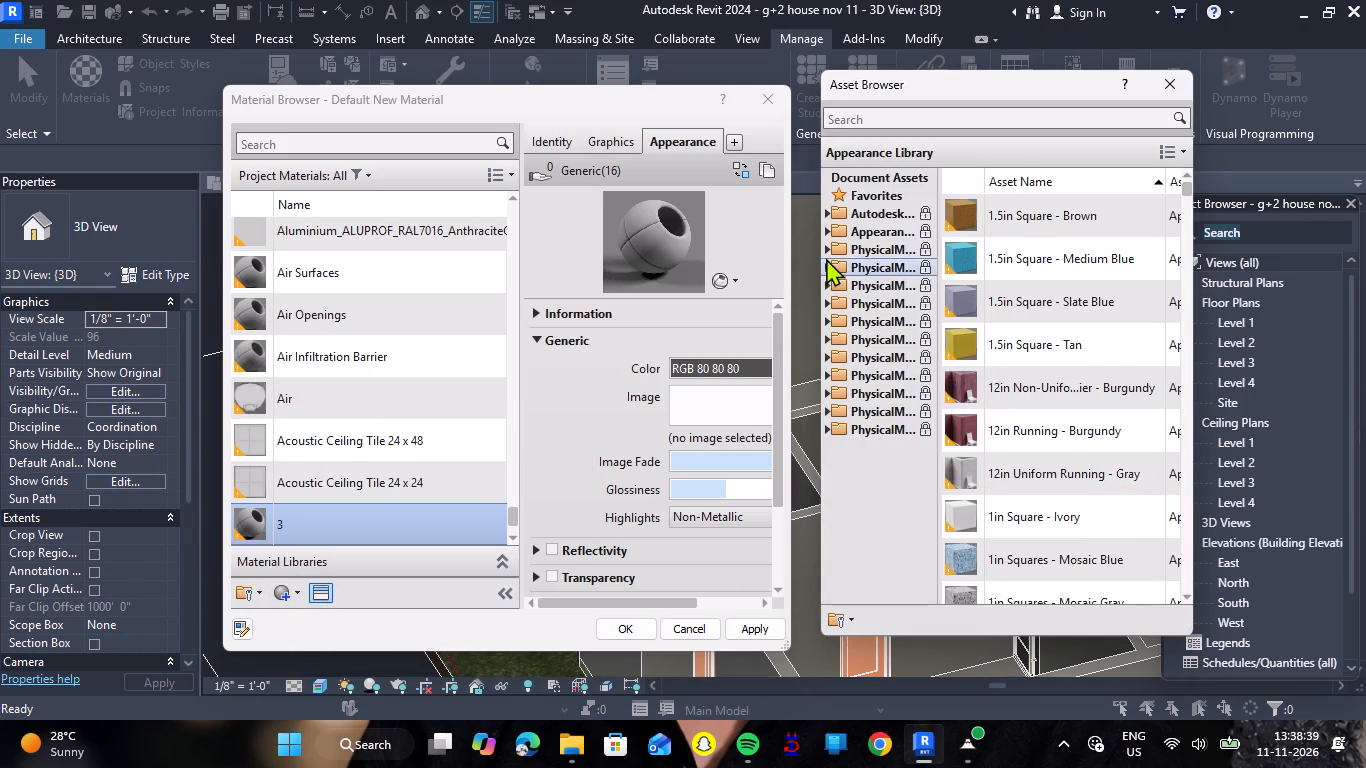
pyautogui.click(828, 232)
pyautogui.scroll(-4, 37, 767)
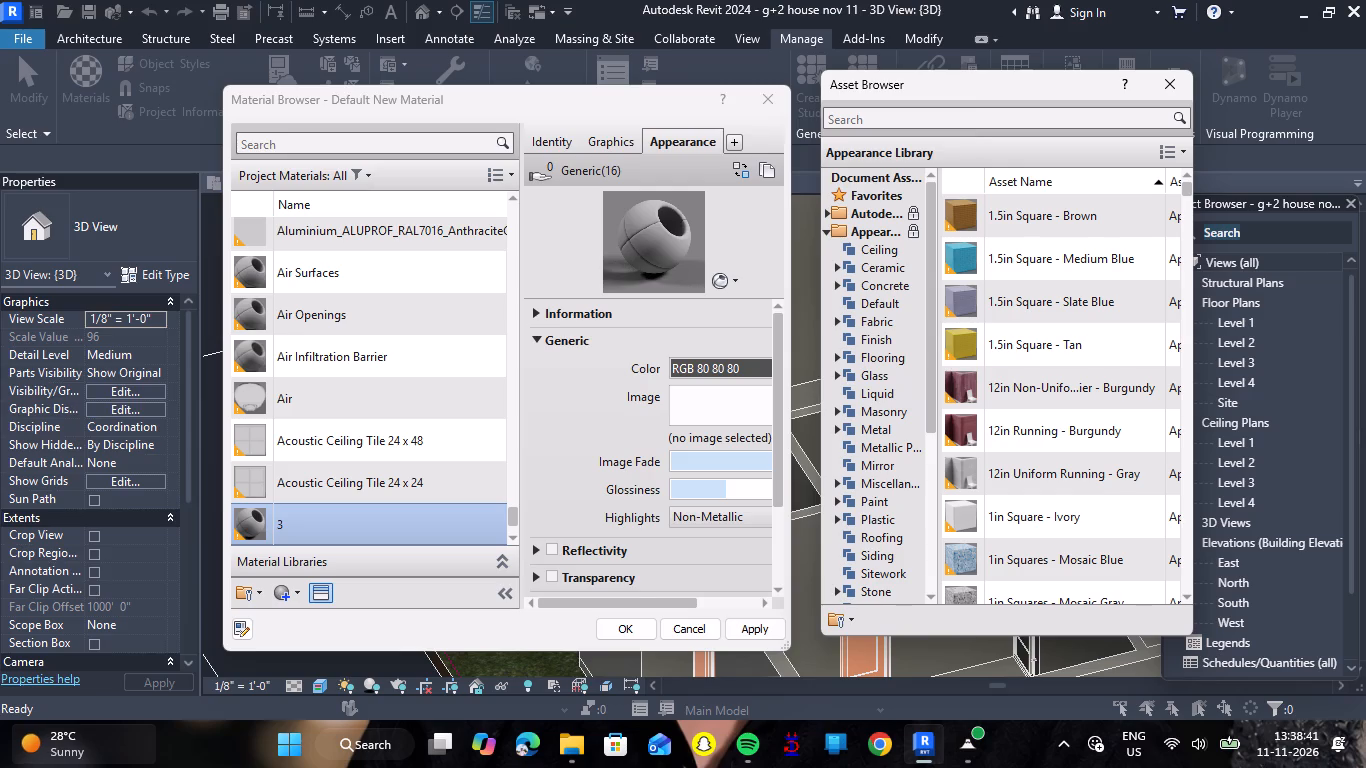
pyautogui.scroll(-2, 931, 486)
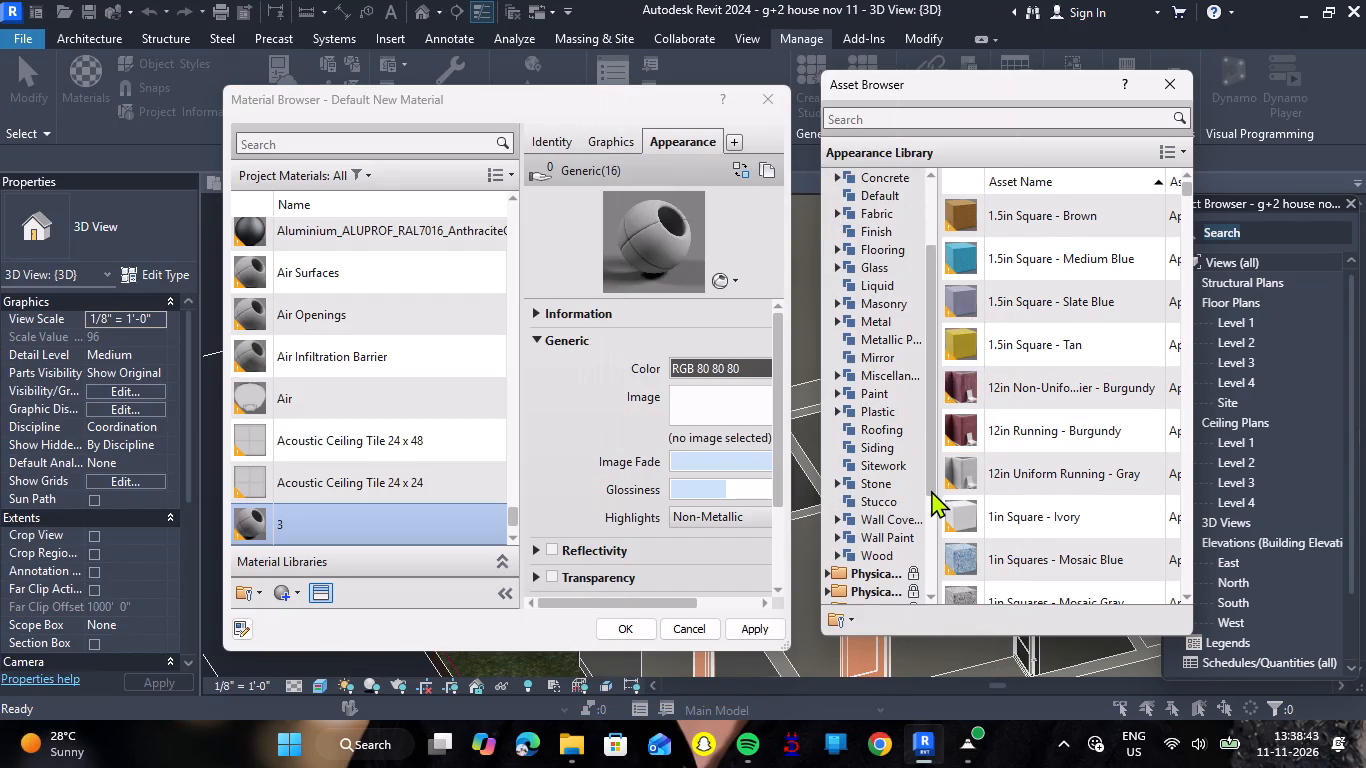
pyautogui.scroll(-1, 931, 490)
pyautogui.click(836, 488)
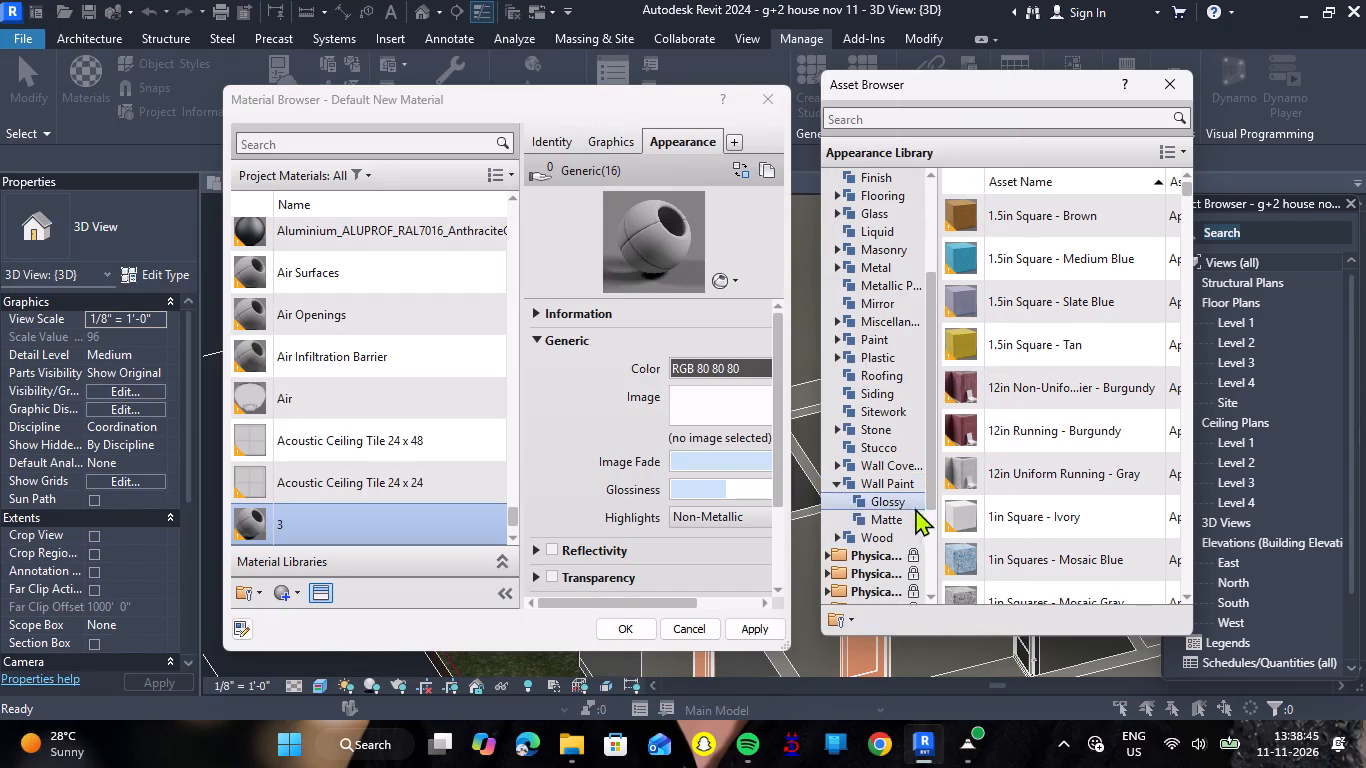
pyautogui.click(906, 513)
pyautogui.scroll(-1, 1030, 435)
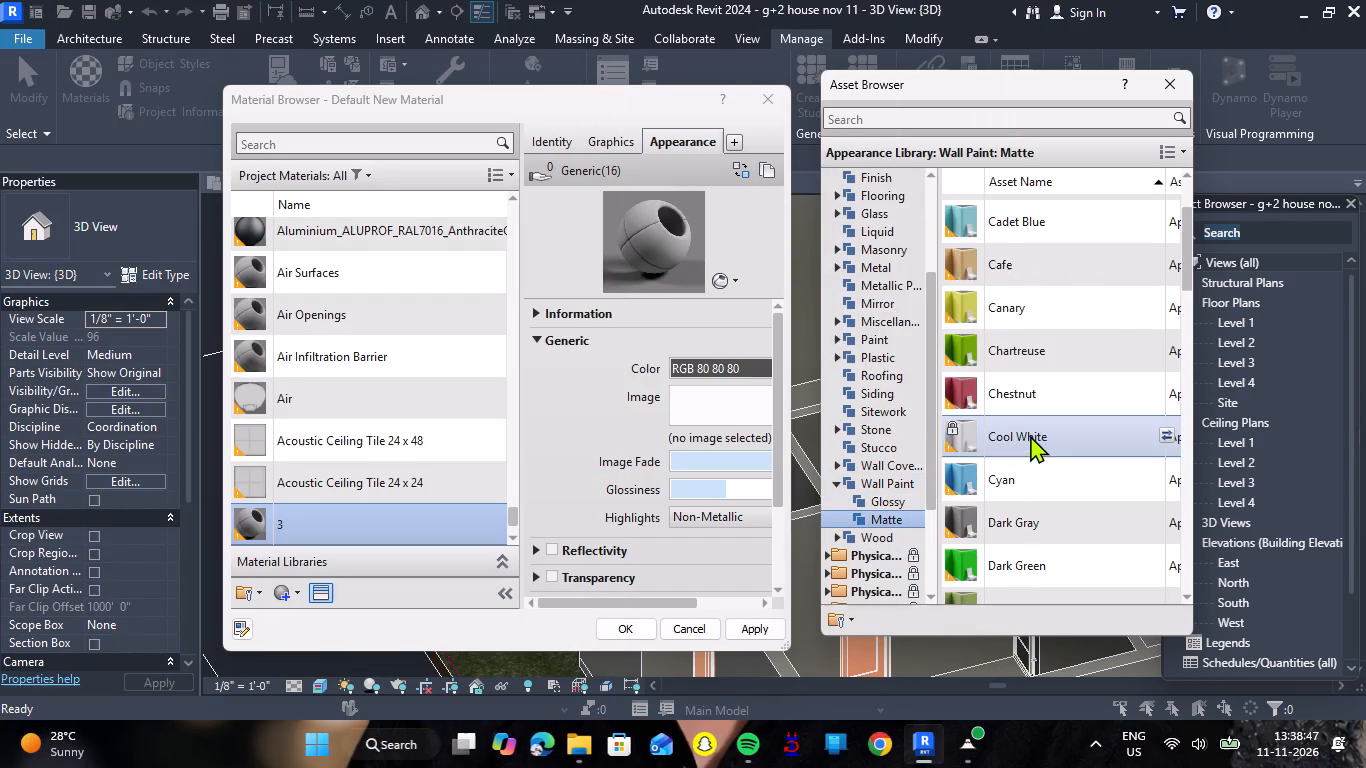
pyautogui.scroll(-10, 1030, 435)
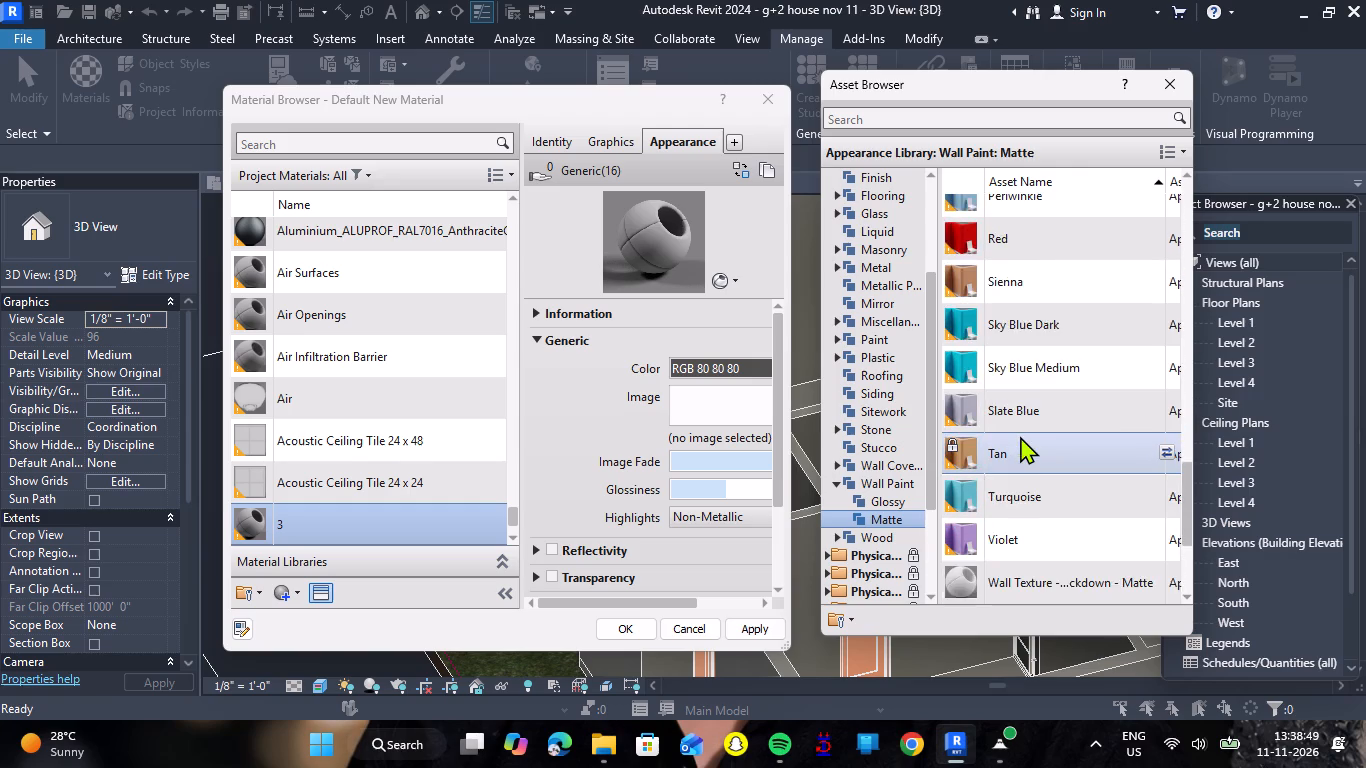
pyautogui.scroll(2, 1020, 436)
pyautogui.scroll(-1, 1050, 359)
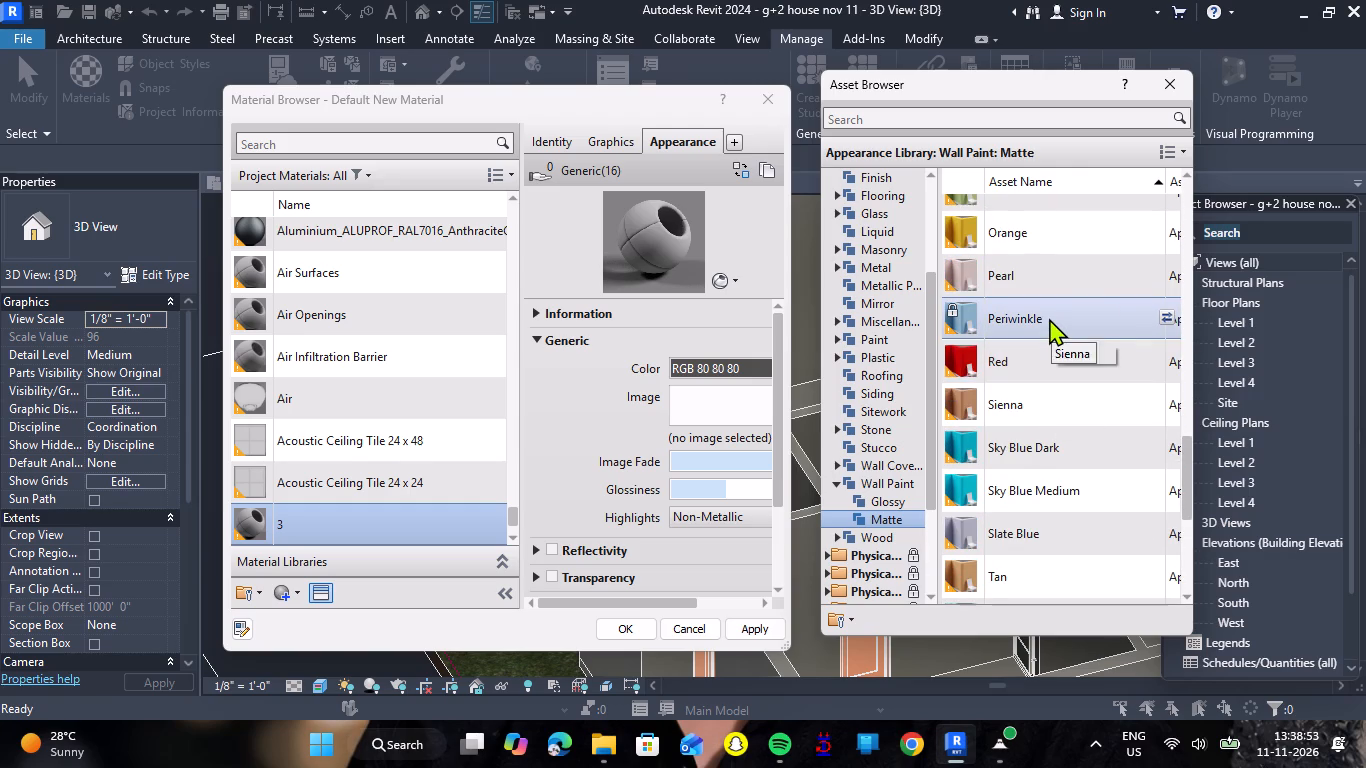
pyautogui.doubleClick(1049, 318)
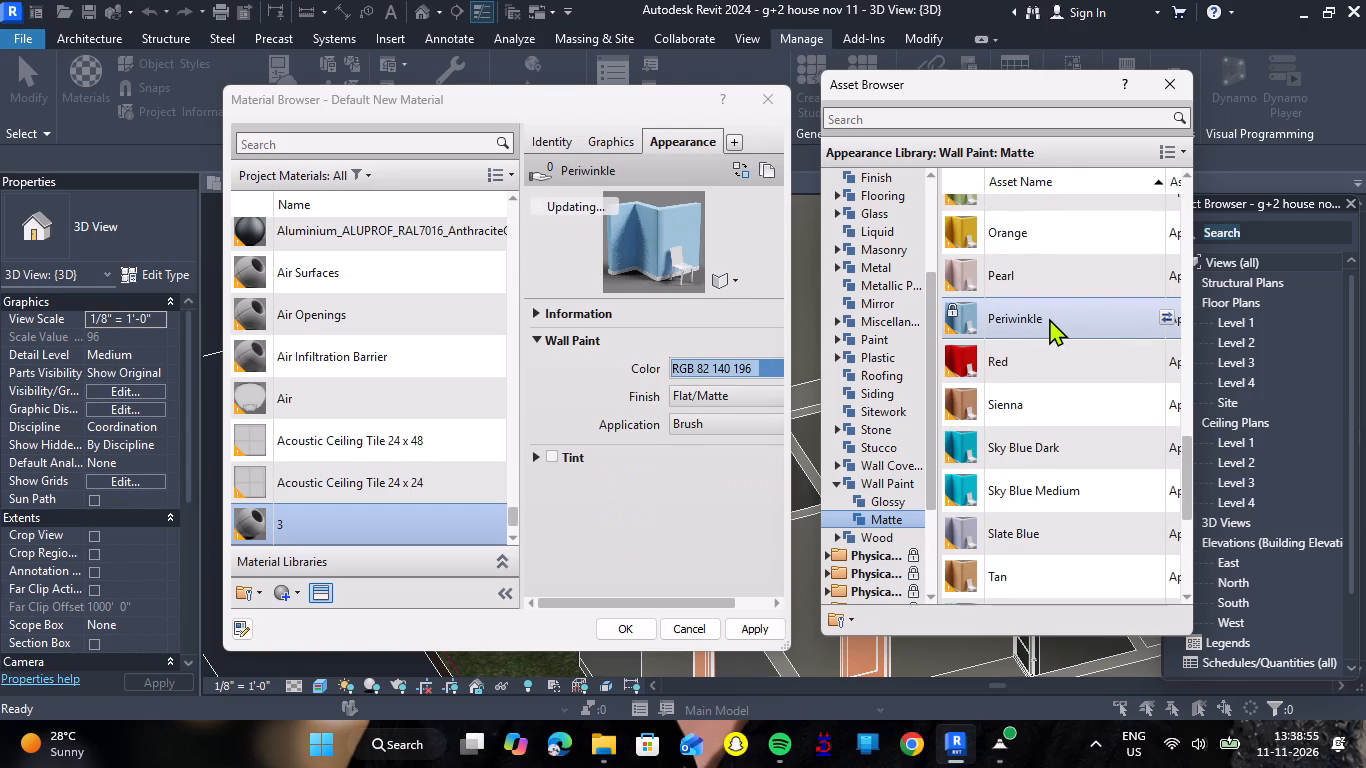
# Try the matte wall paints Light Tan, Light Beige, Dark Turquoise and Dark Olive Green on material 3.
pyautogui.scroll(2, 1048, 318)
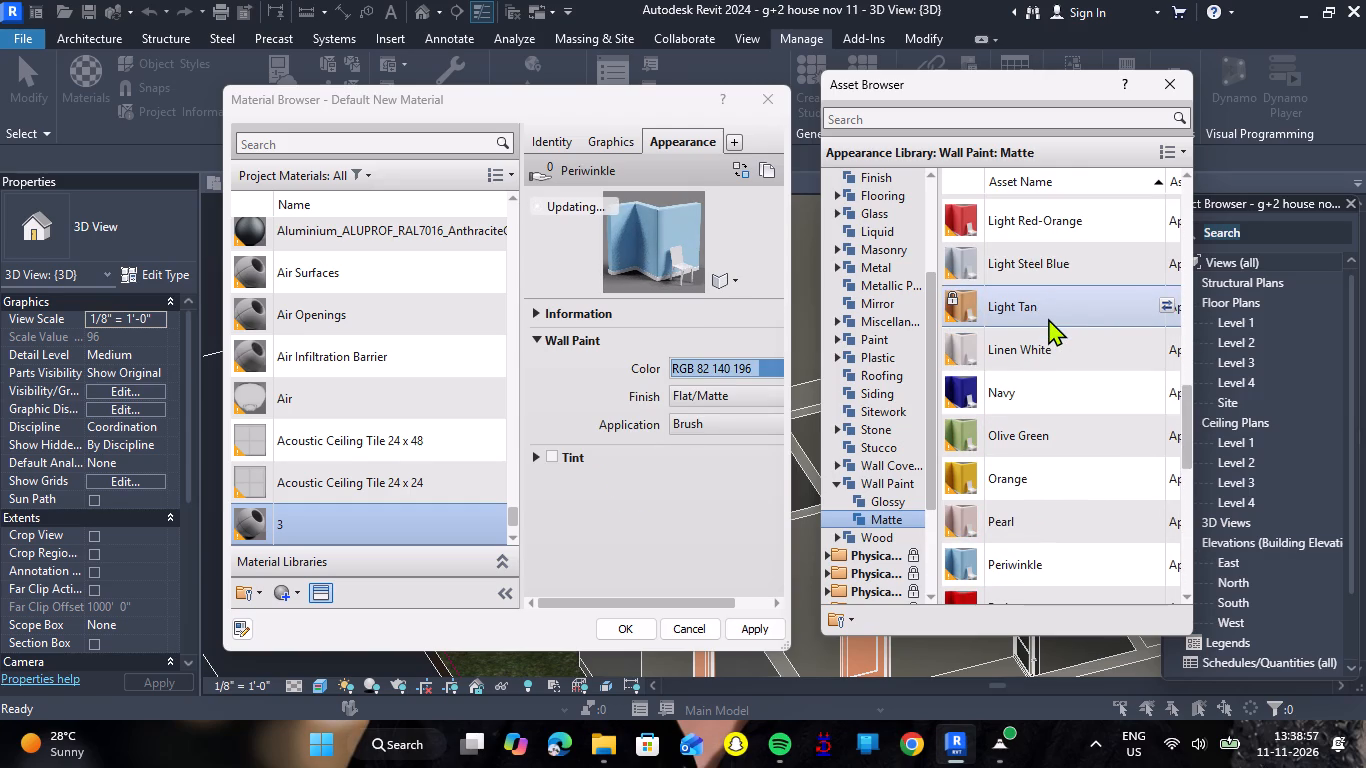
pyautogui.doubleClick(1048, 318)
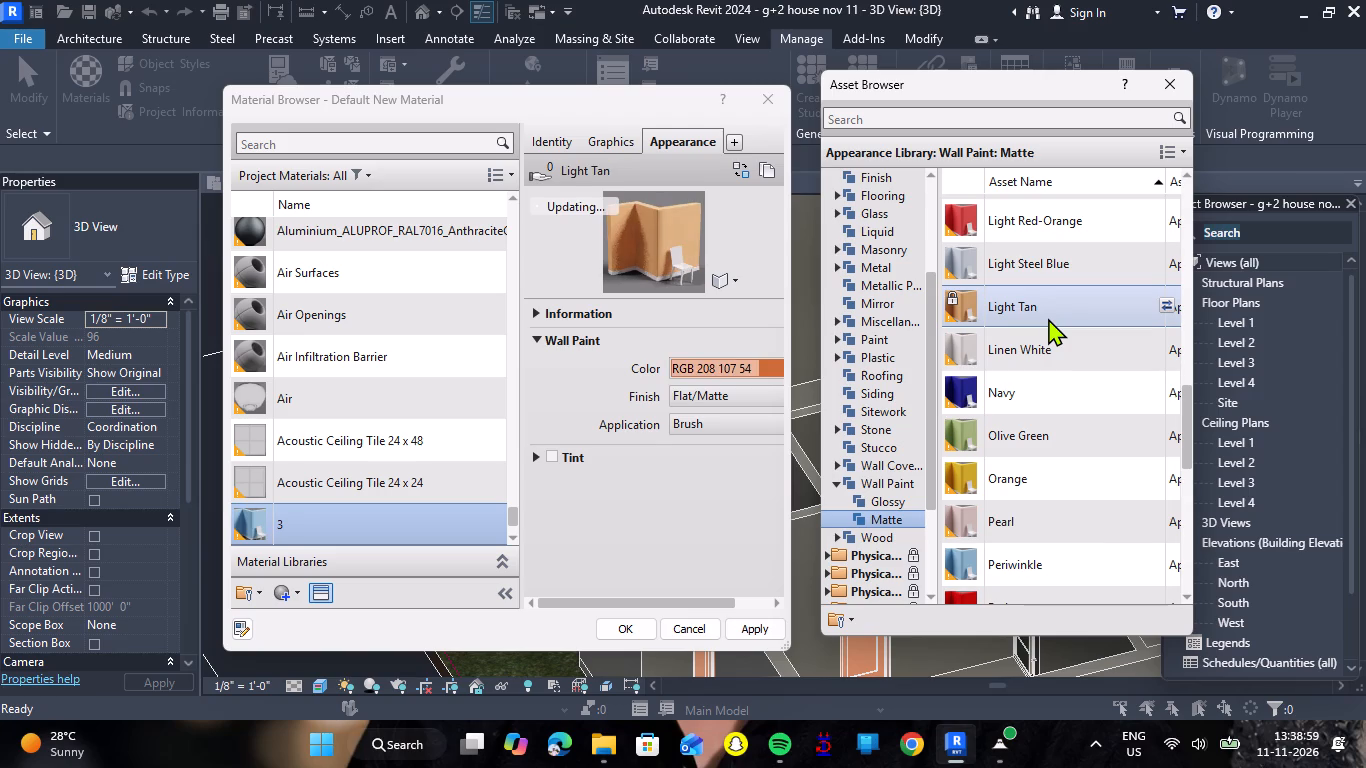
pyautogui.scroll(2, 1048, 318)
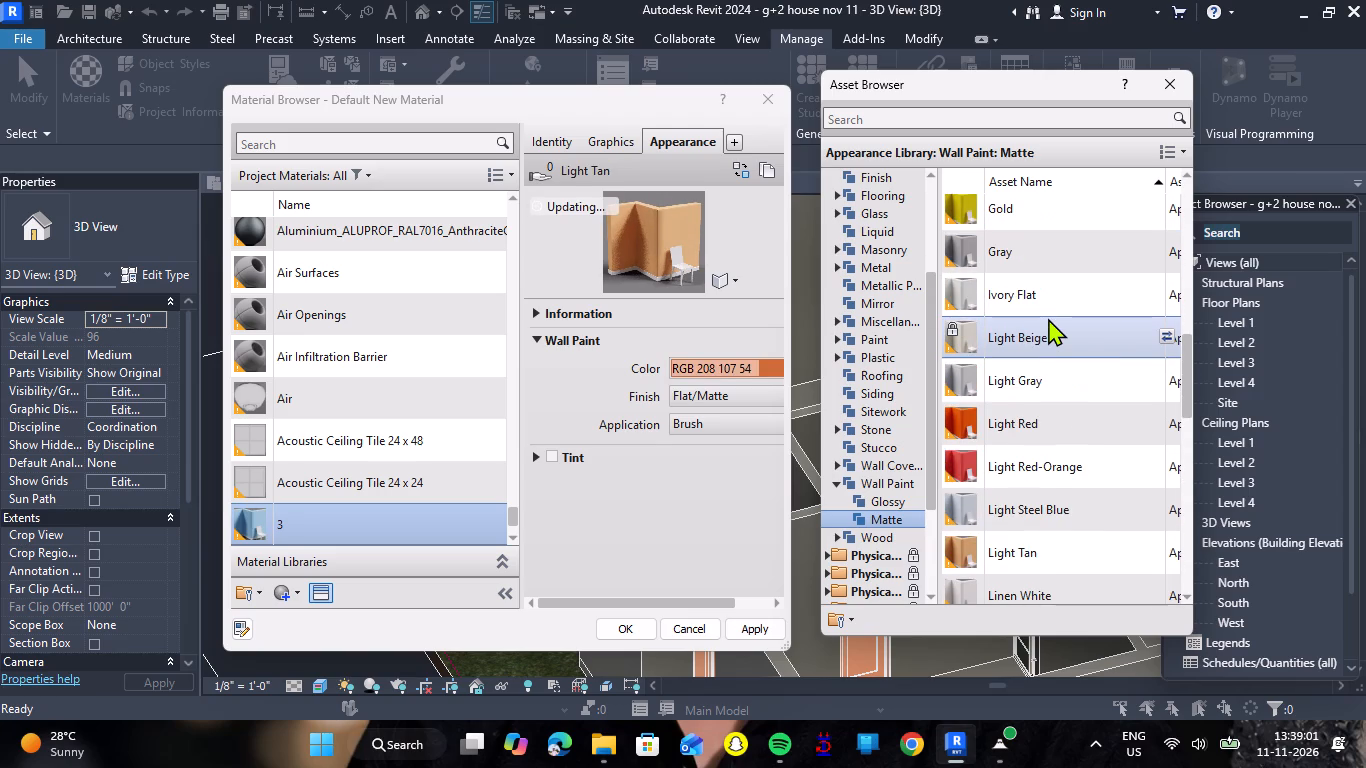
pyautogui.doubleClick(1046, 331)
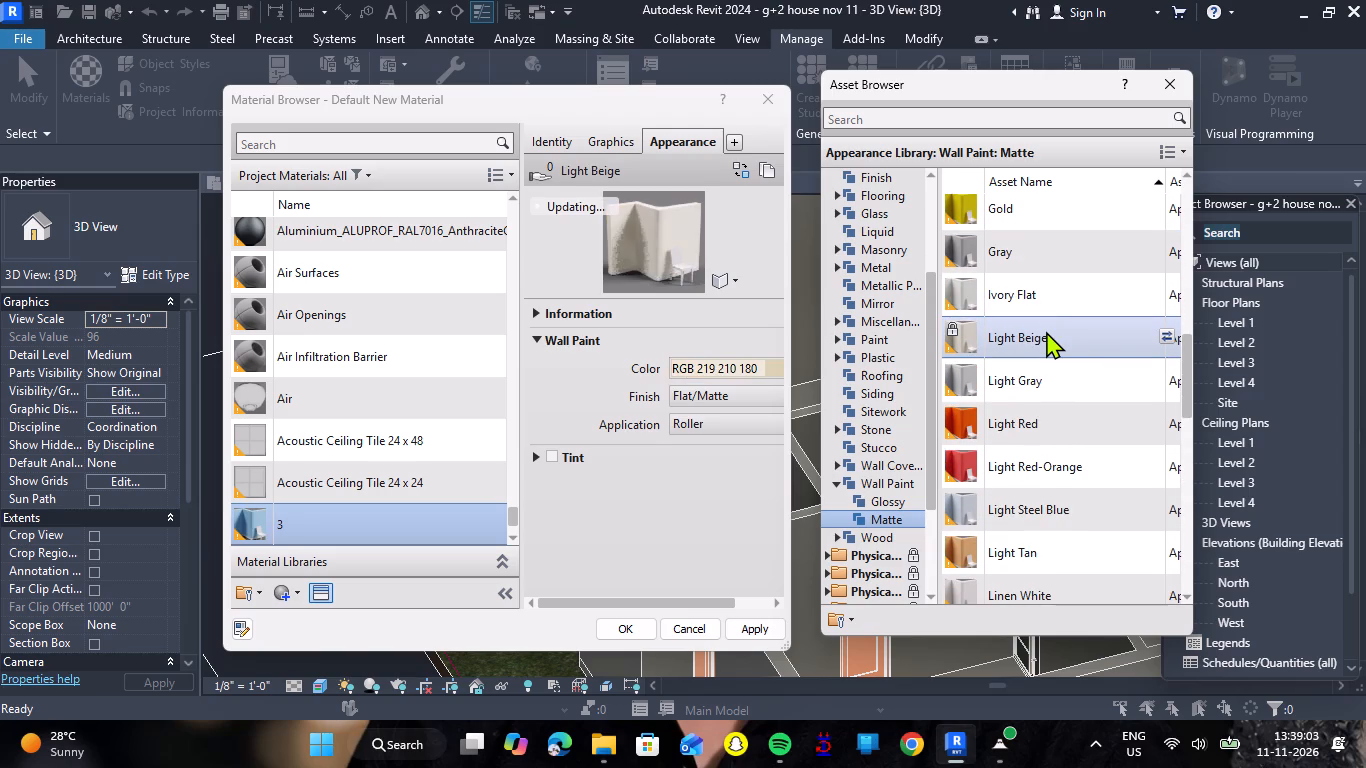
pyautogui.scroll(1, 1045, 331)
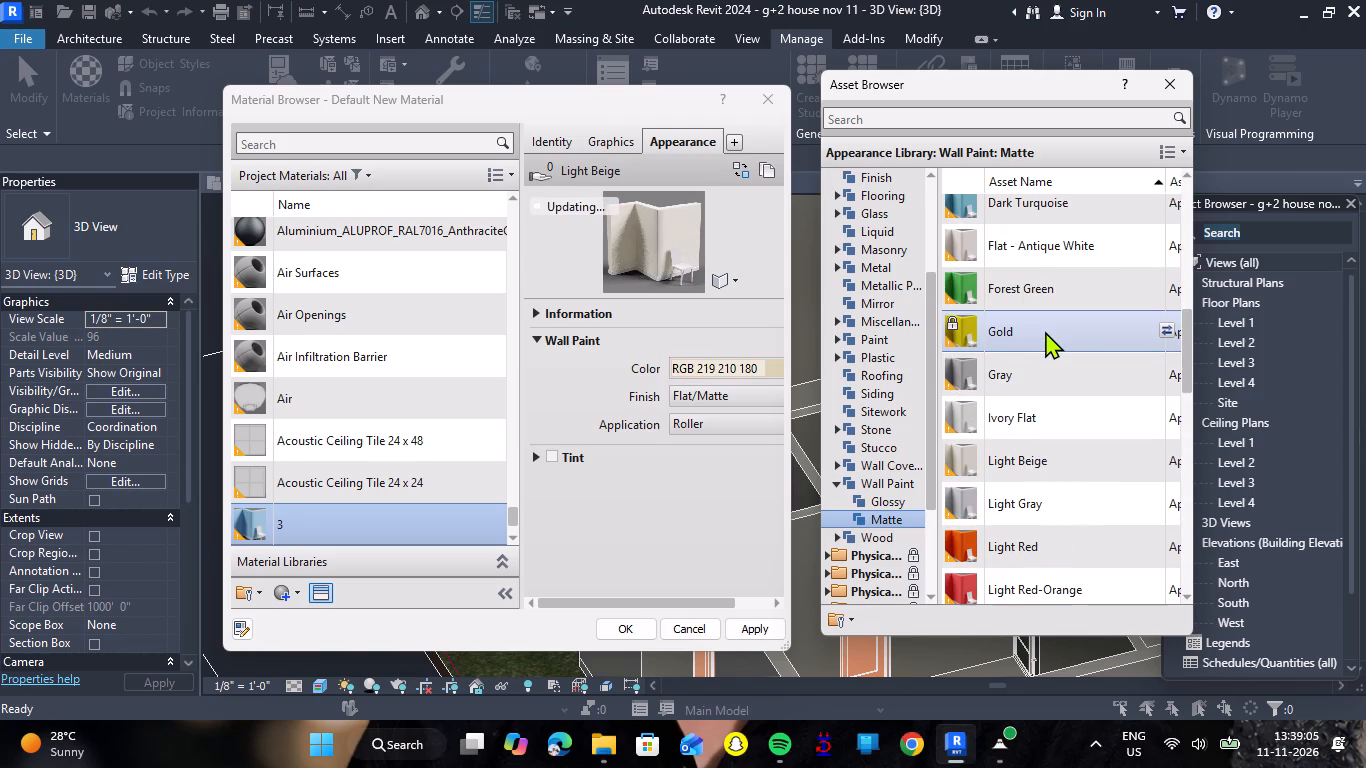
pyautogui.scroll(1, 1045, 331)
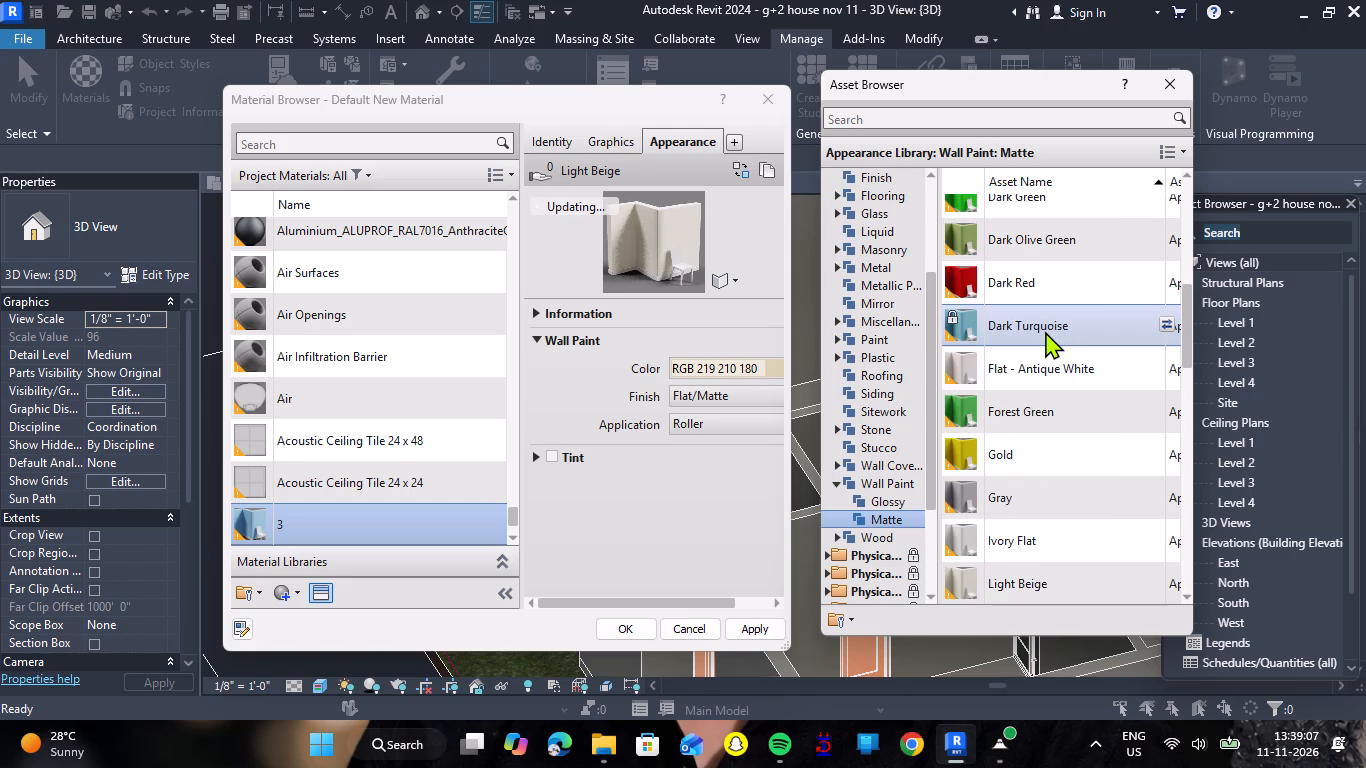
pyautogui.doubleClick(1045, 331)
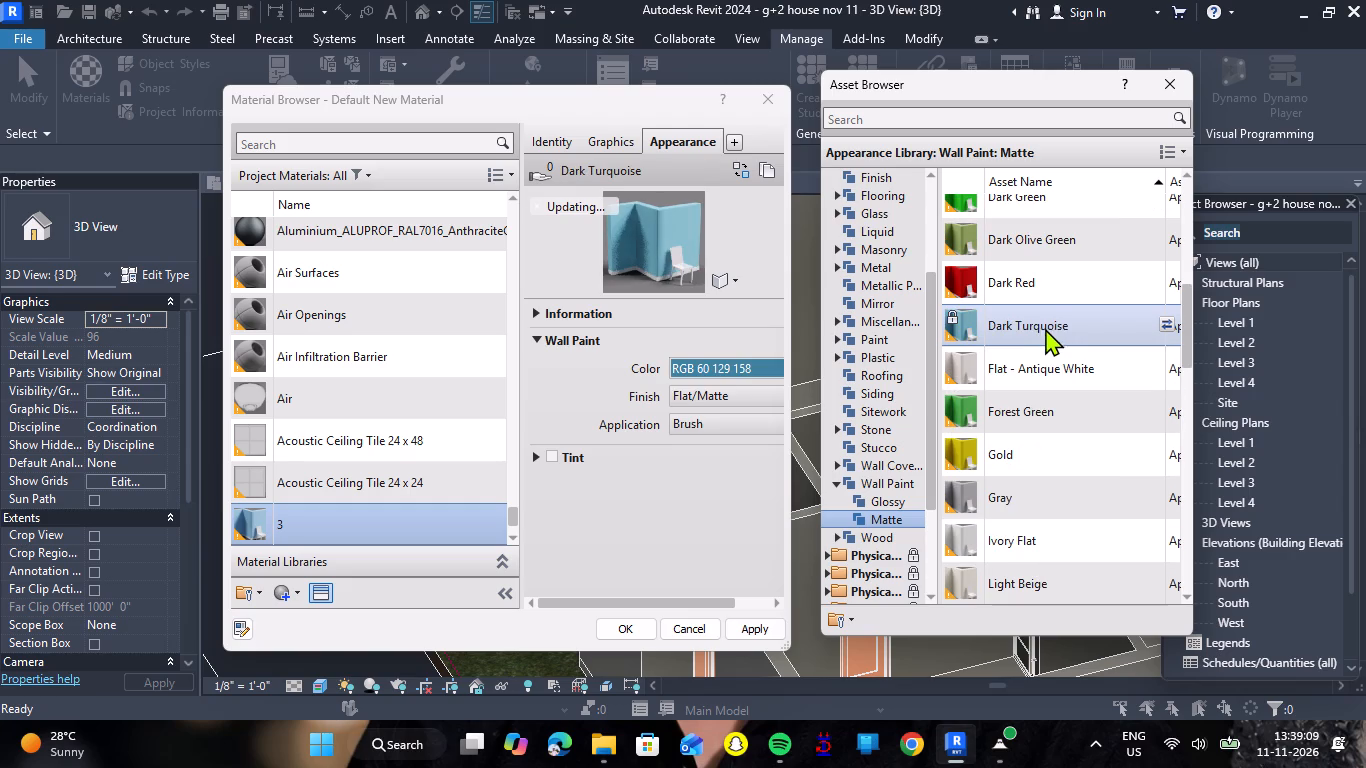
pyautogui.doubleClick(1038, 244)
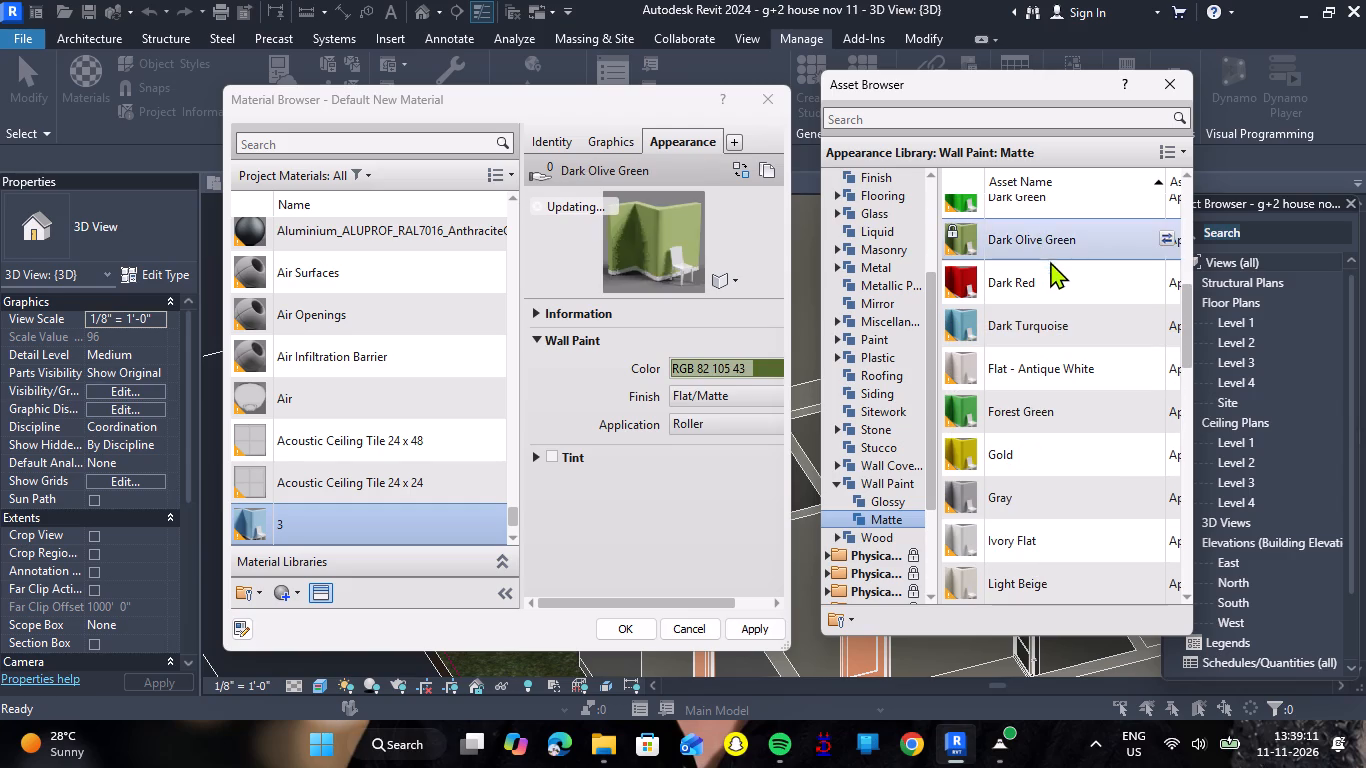
# Replace material 3's appearance with the glossy Chestnut wall paint.
pyautogui.scroll(2, 1051, 273)
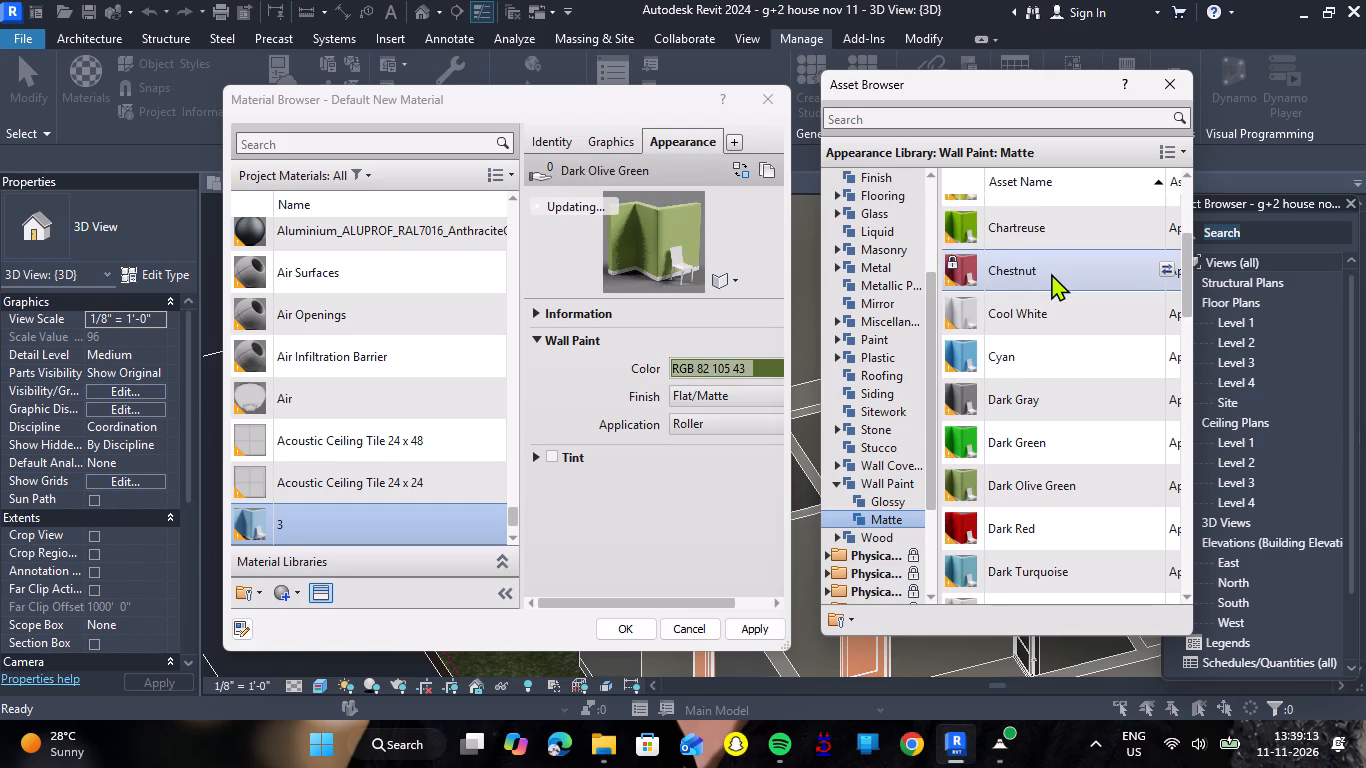
pyautogui.scroll(2, 1051, 273)
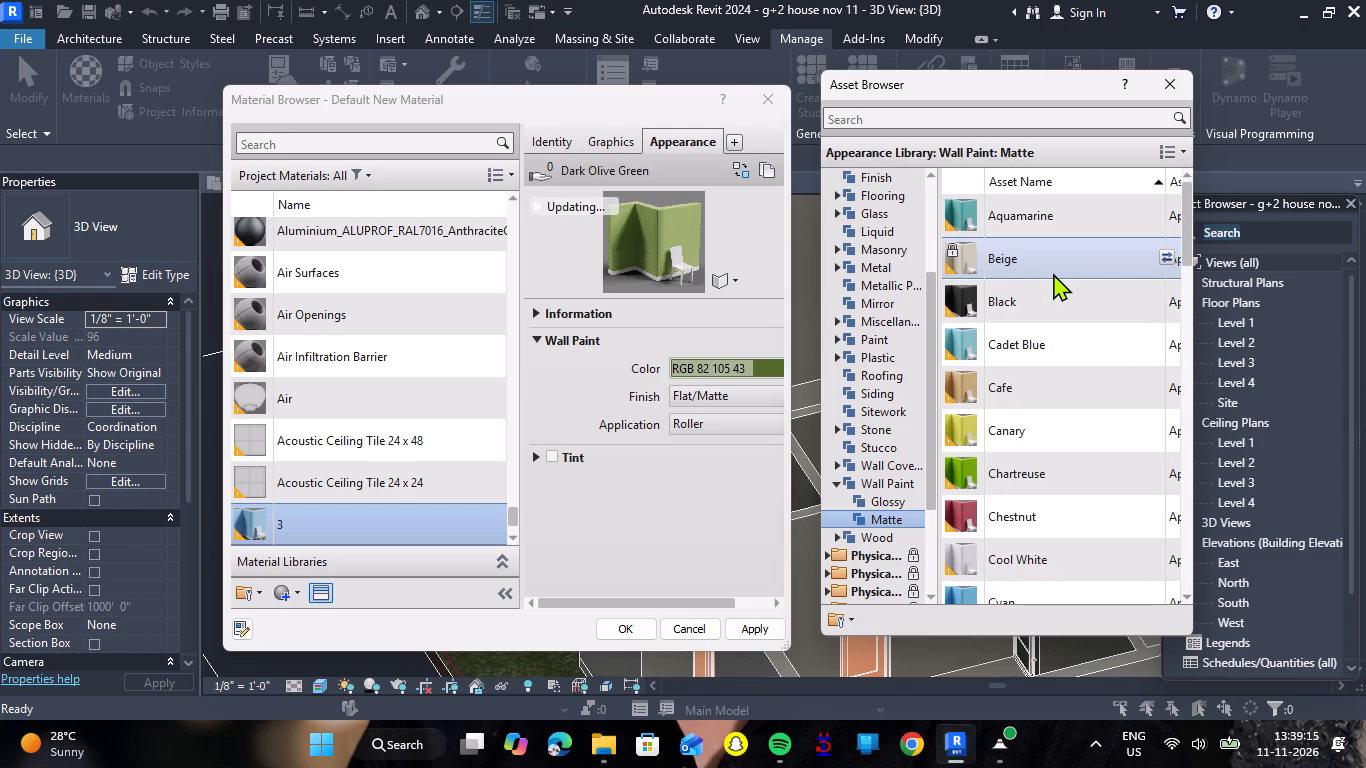
pyautogui.scroll(3, 1053, 273)
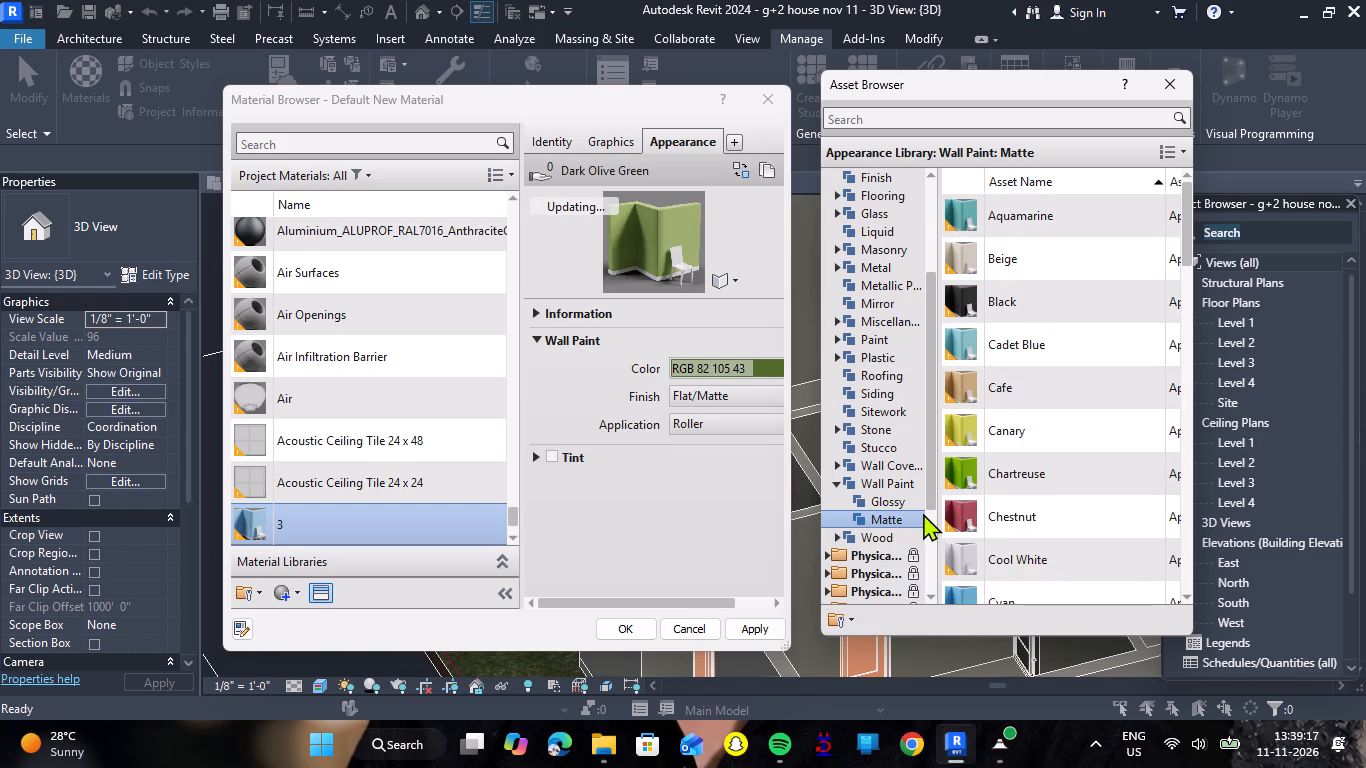
pyautogui.doubleClick(899, 509)
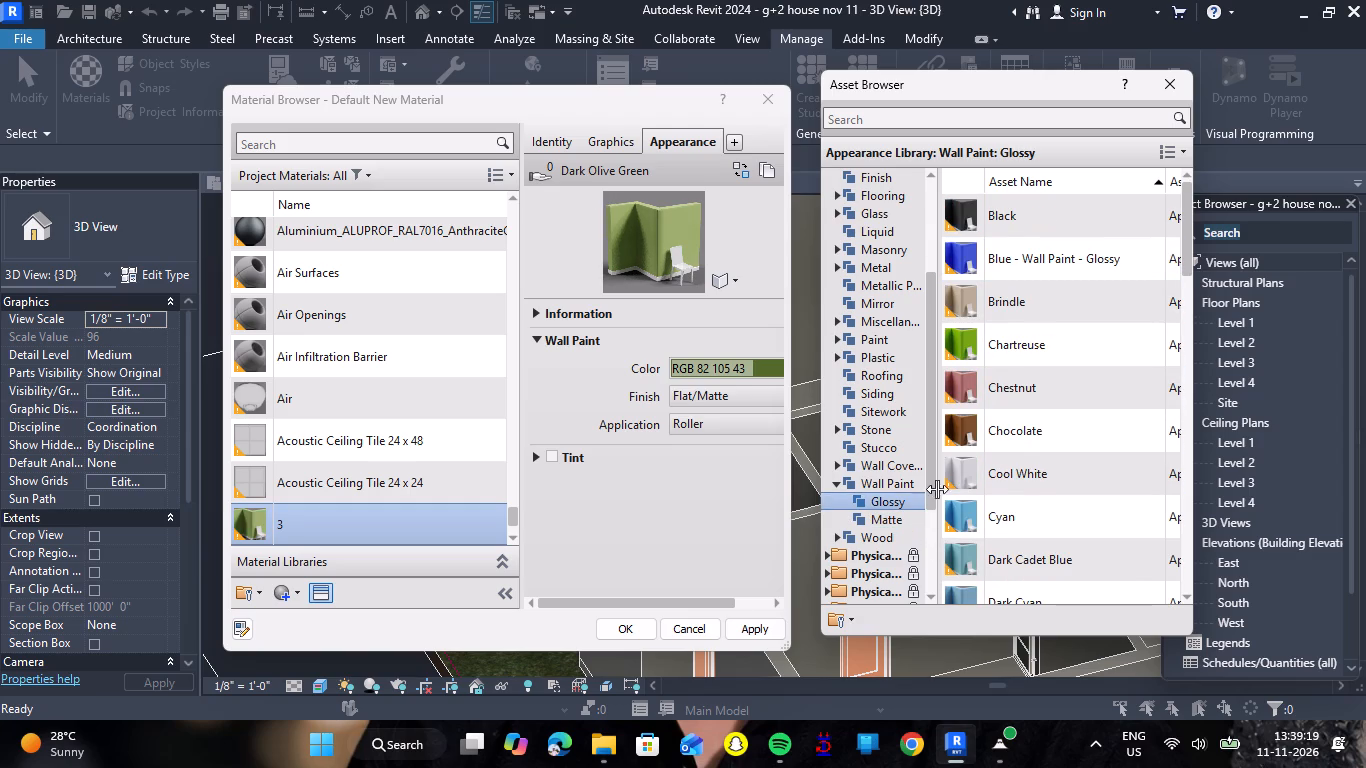
pyautogui.doubleClick(1052, 403)
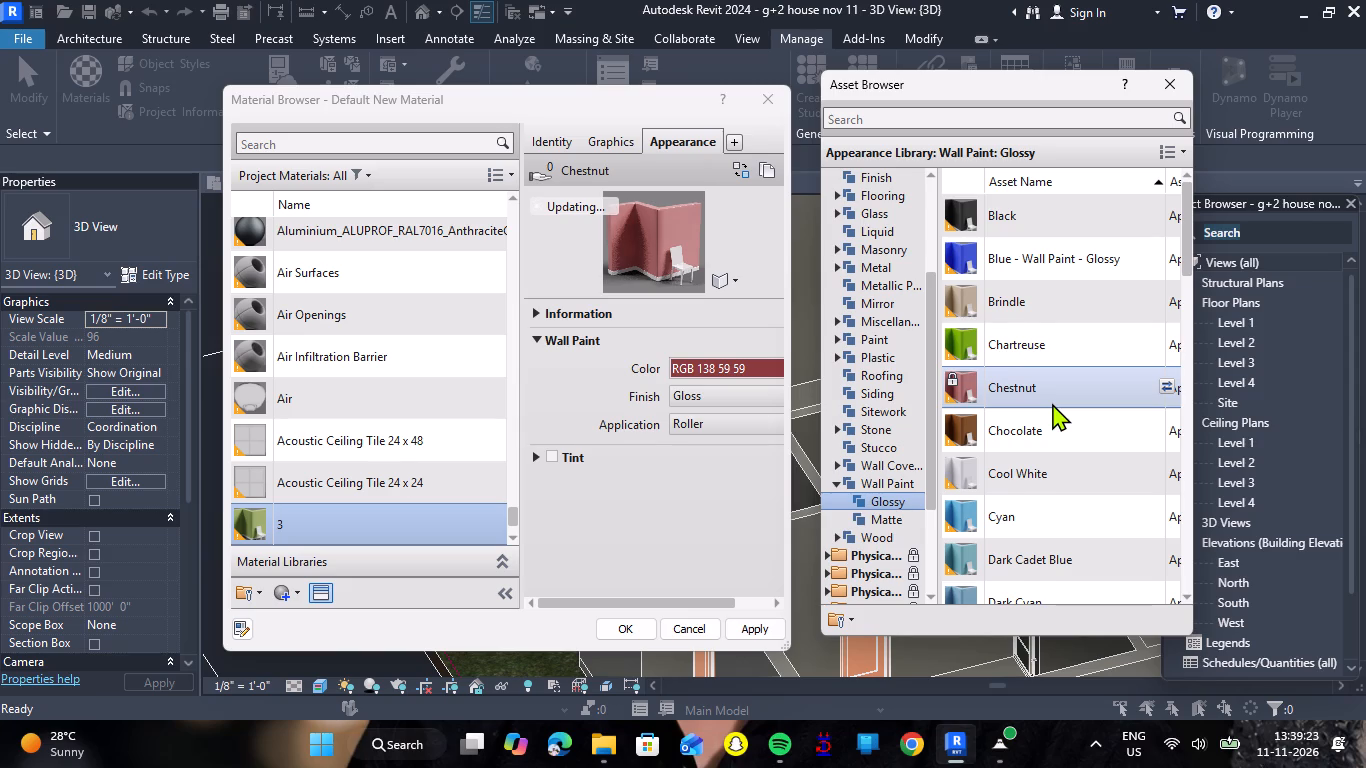
# Look through the glossy wall paints and the tile and stone wall coverings for an appearance suited to material 3.
pyautogui.scroll(-4, 1052, 403)
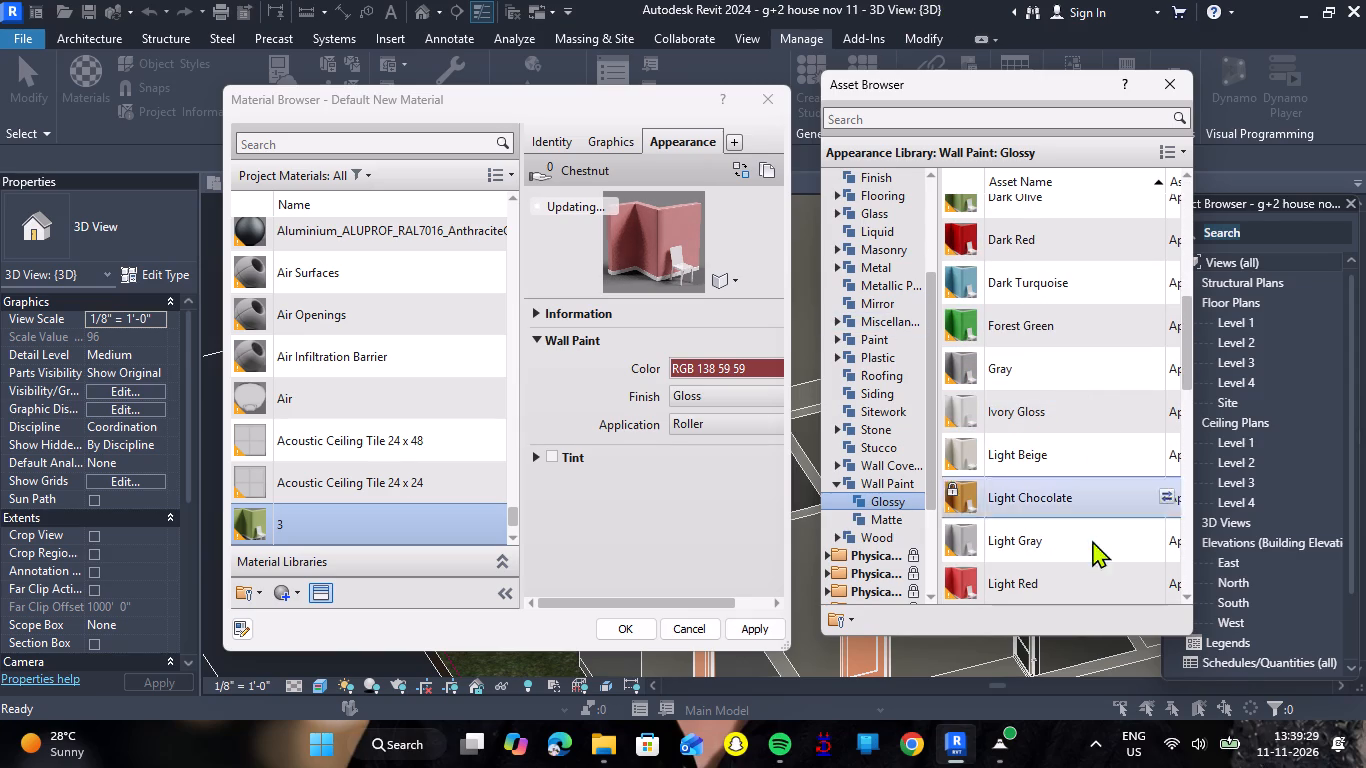
pyautogui.scroll(-5, 1046, 453)
pyautogui.scroll(-3, 1071, 220)
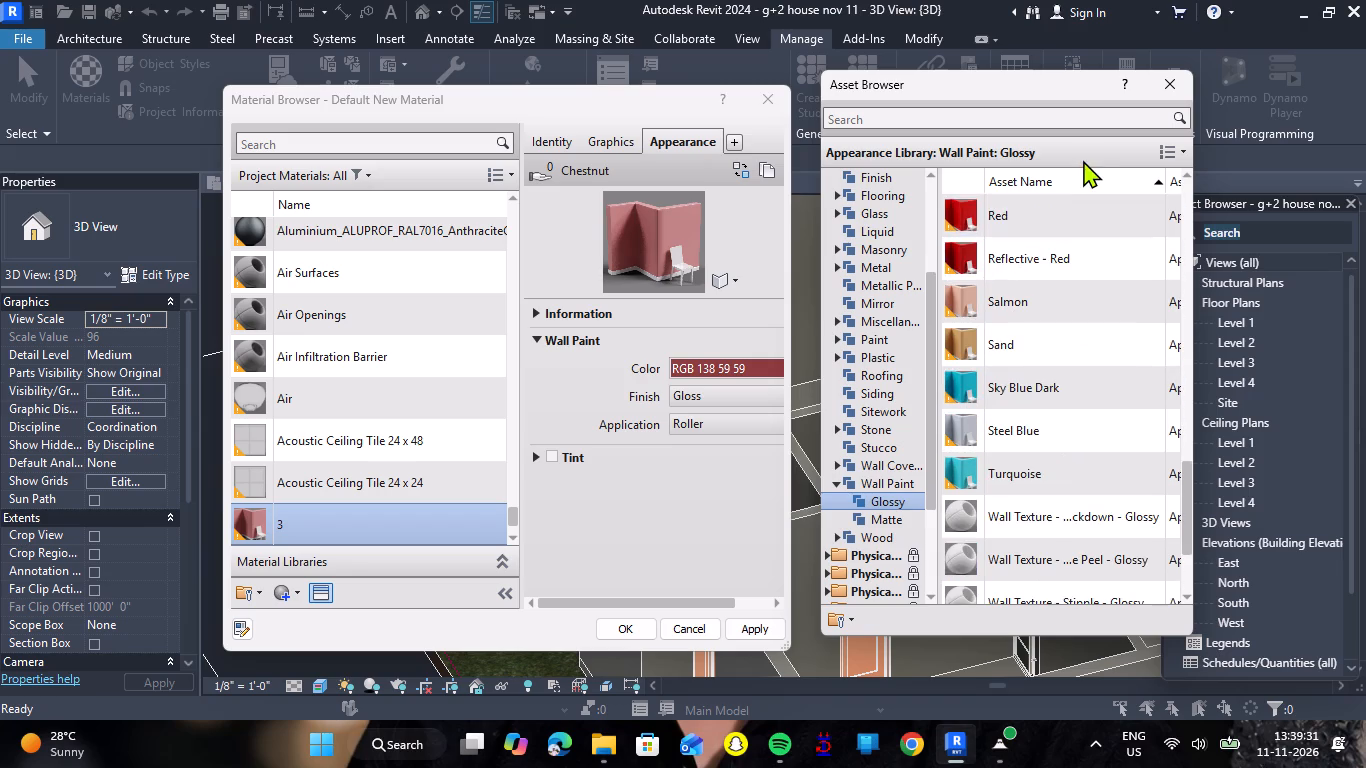
pyautogui.scroll(-12, 1047, 223)
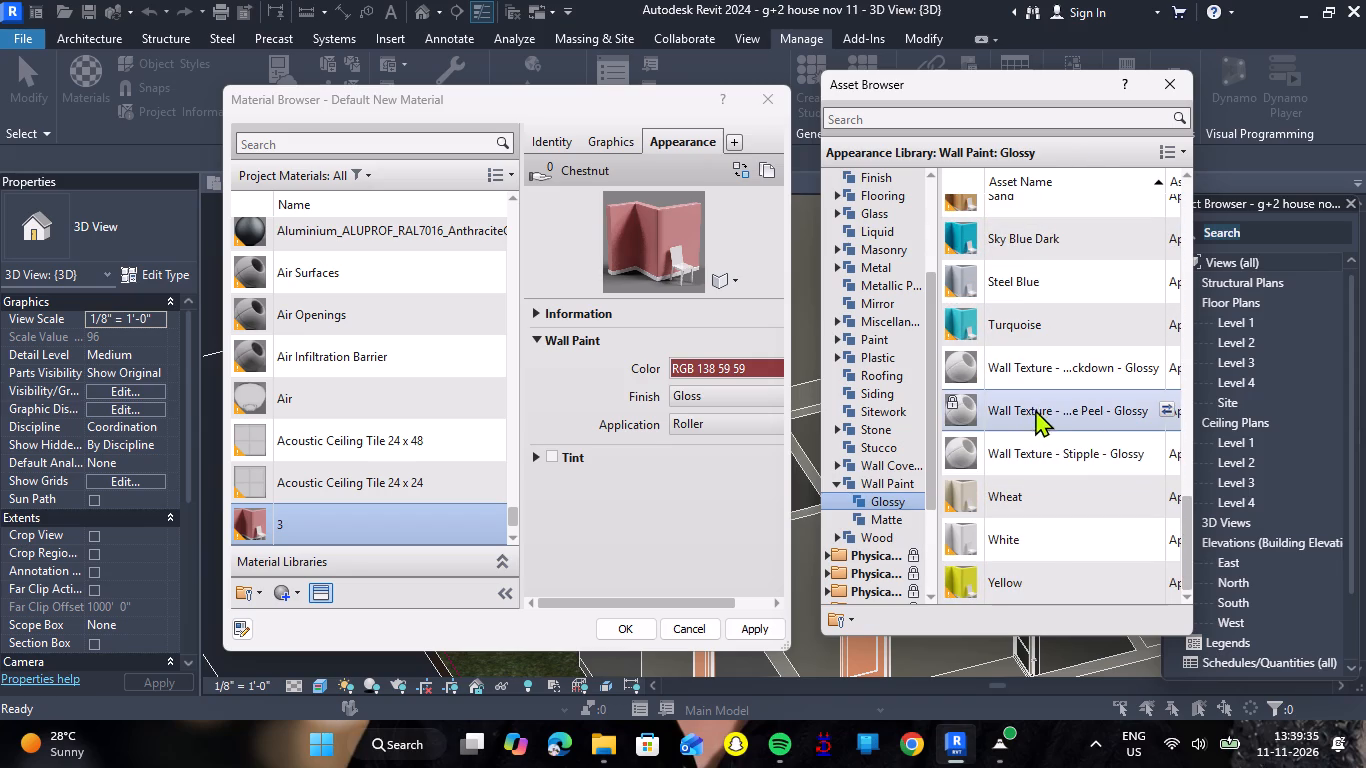
pyautogui.click(832, 463)
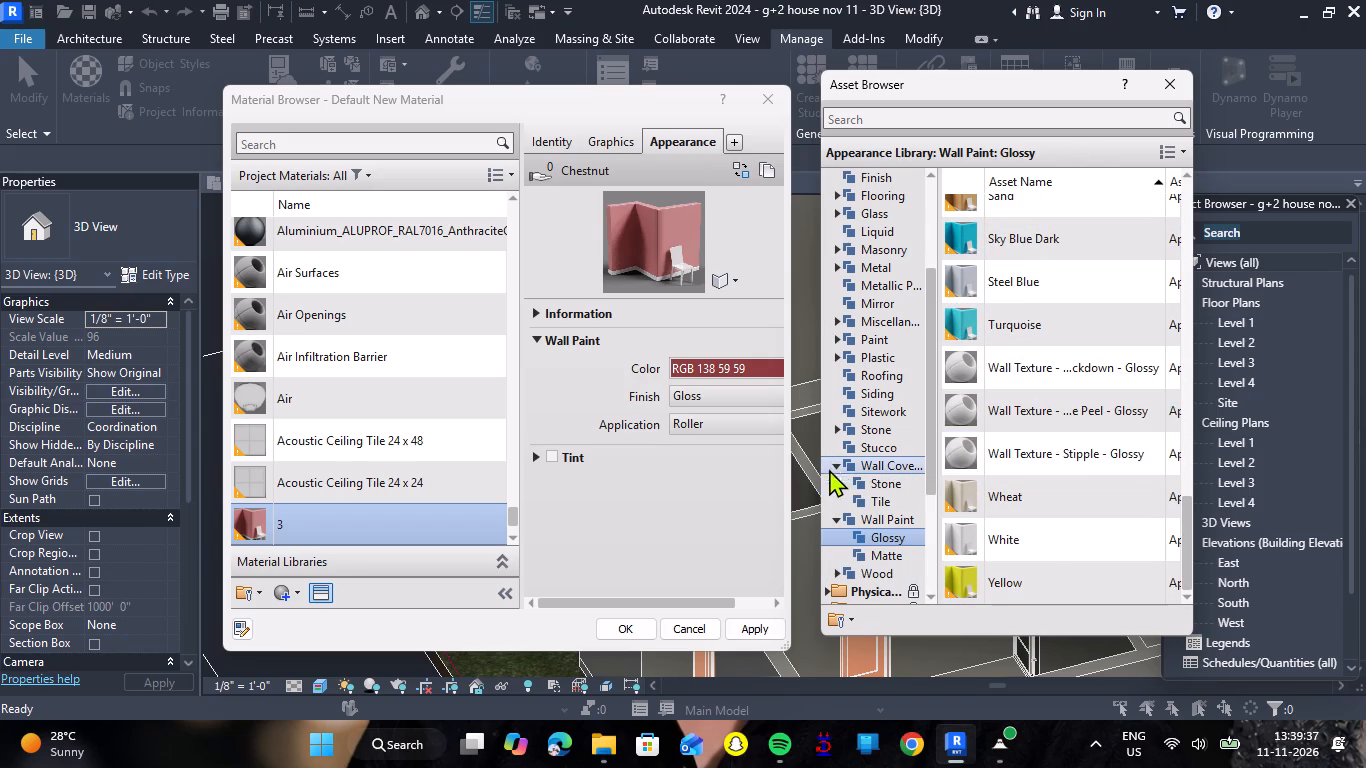
pyautogui.click(887, 488)
pyautogui.click(887, 499)
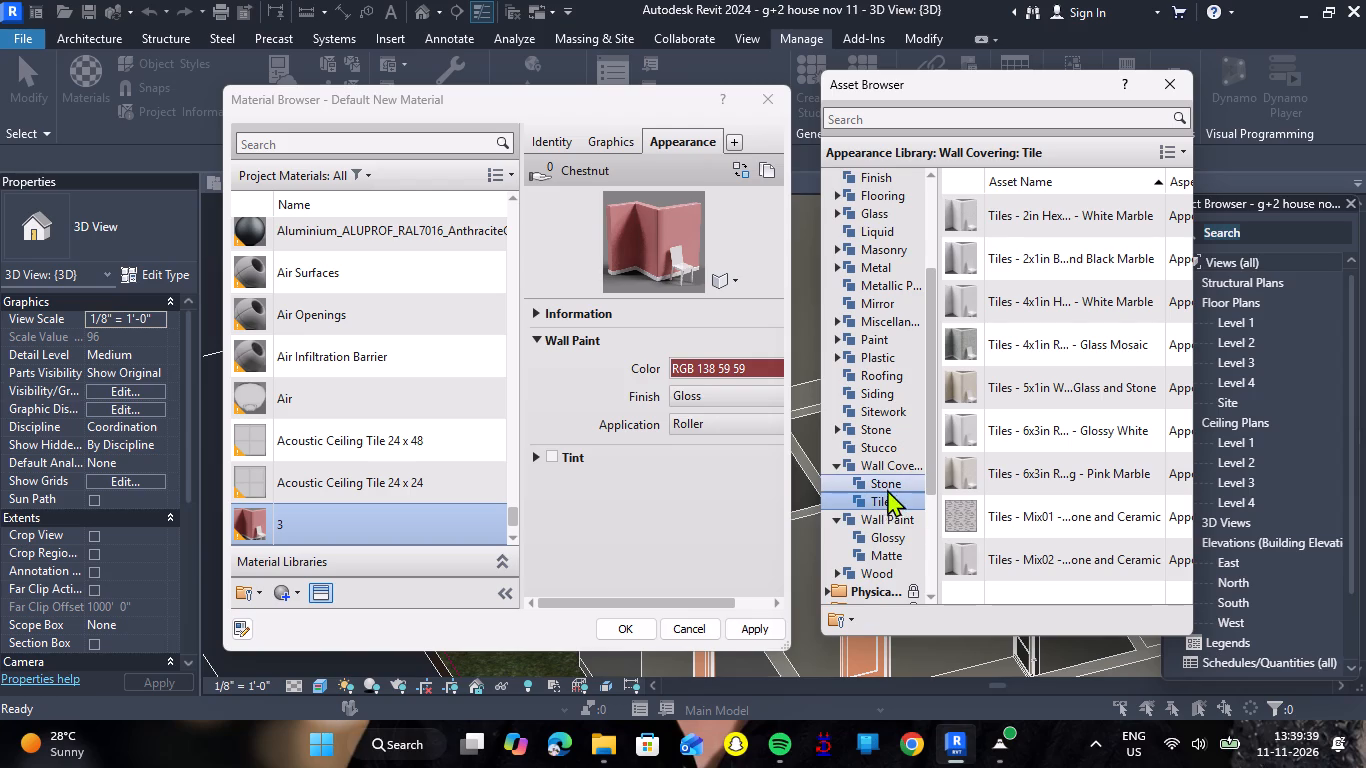
pyautogui.click(887, 483)
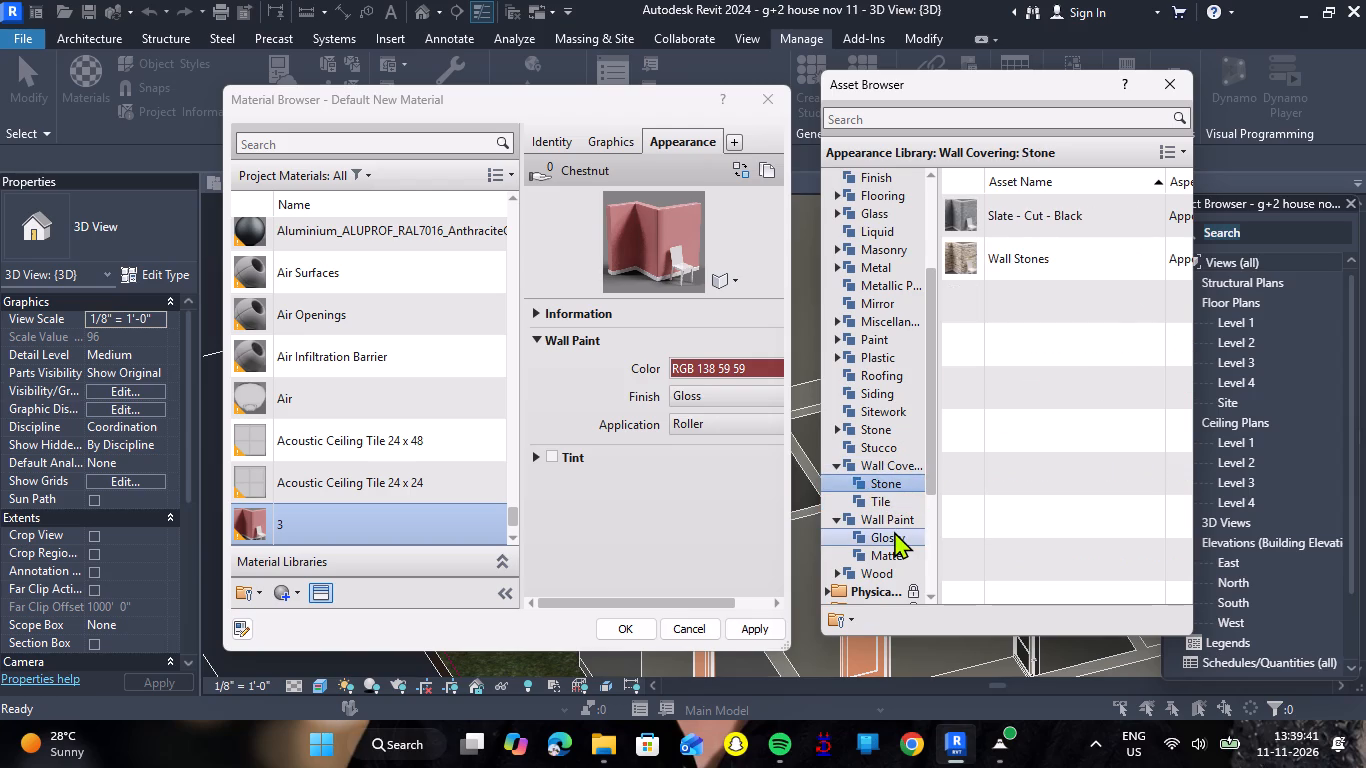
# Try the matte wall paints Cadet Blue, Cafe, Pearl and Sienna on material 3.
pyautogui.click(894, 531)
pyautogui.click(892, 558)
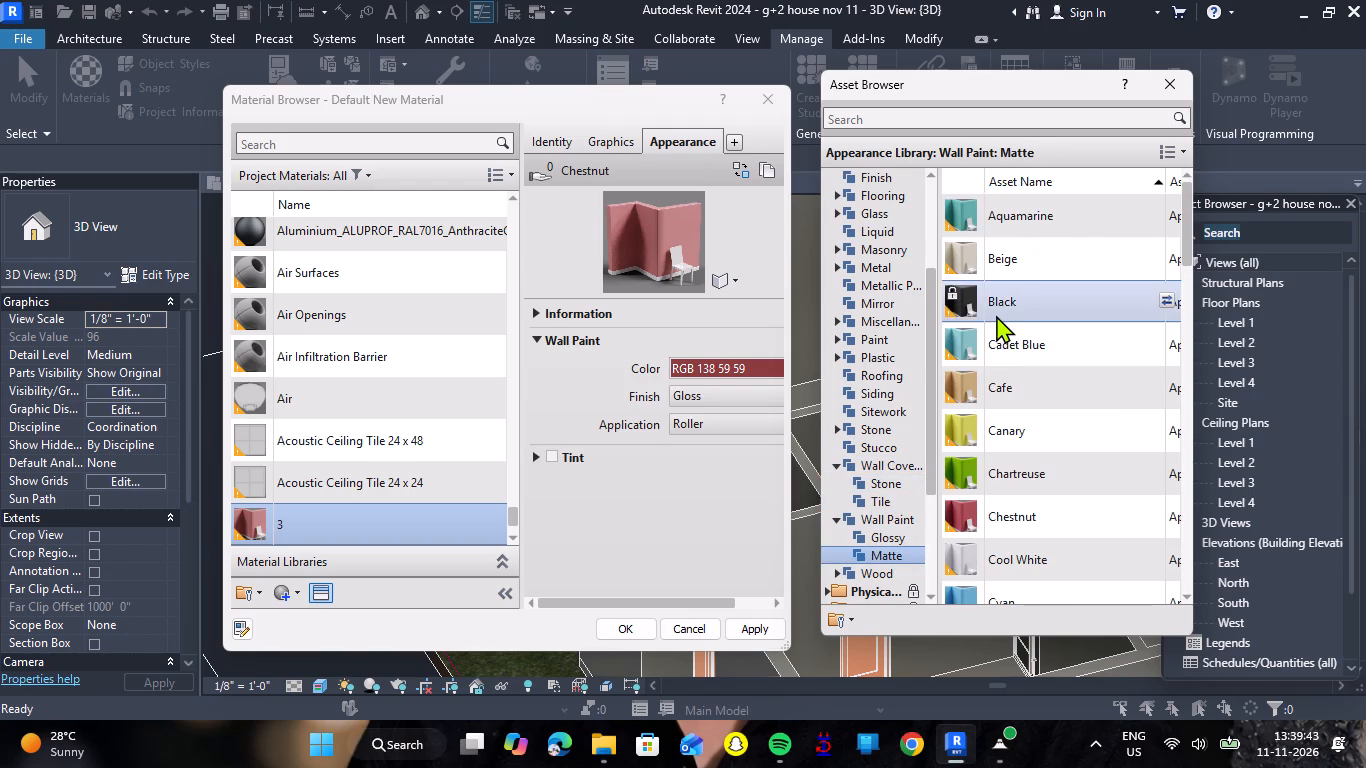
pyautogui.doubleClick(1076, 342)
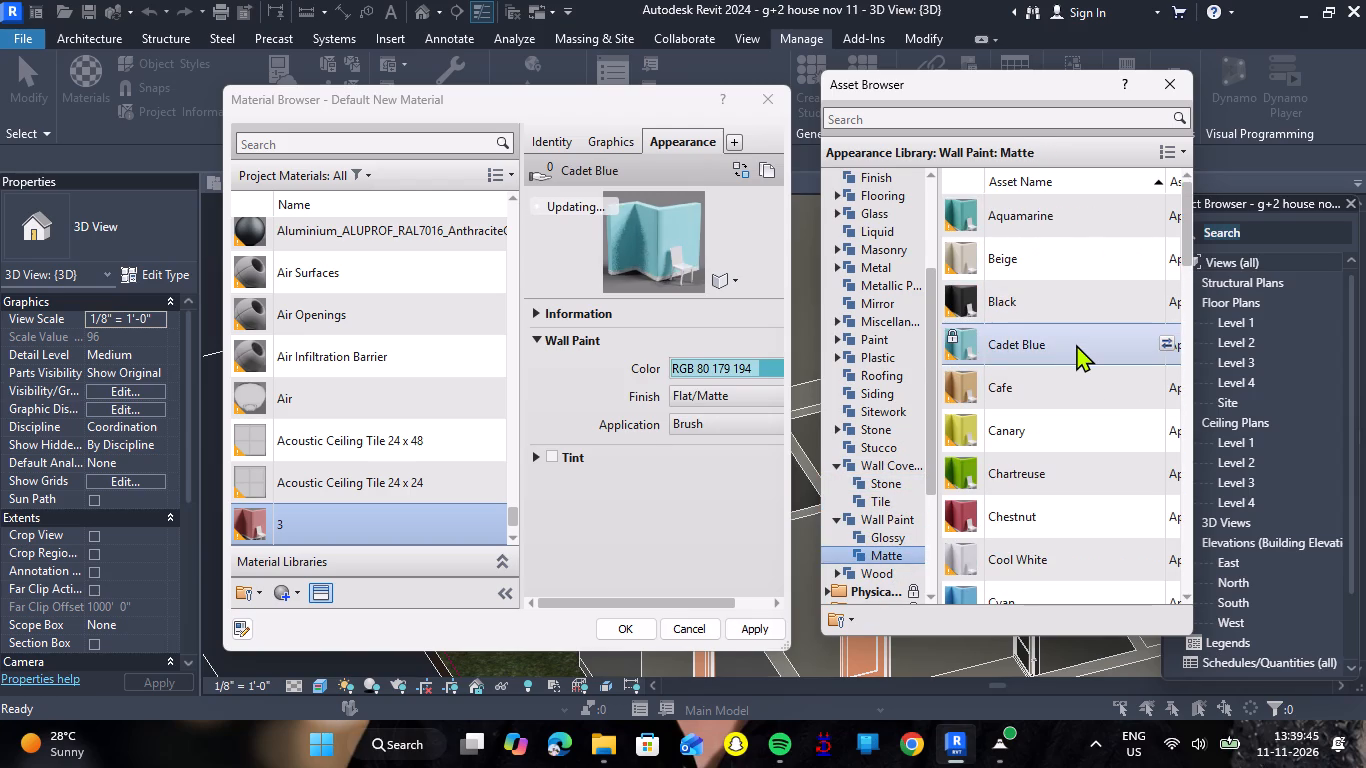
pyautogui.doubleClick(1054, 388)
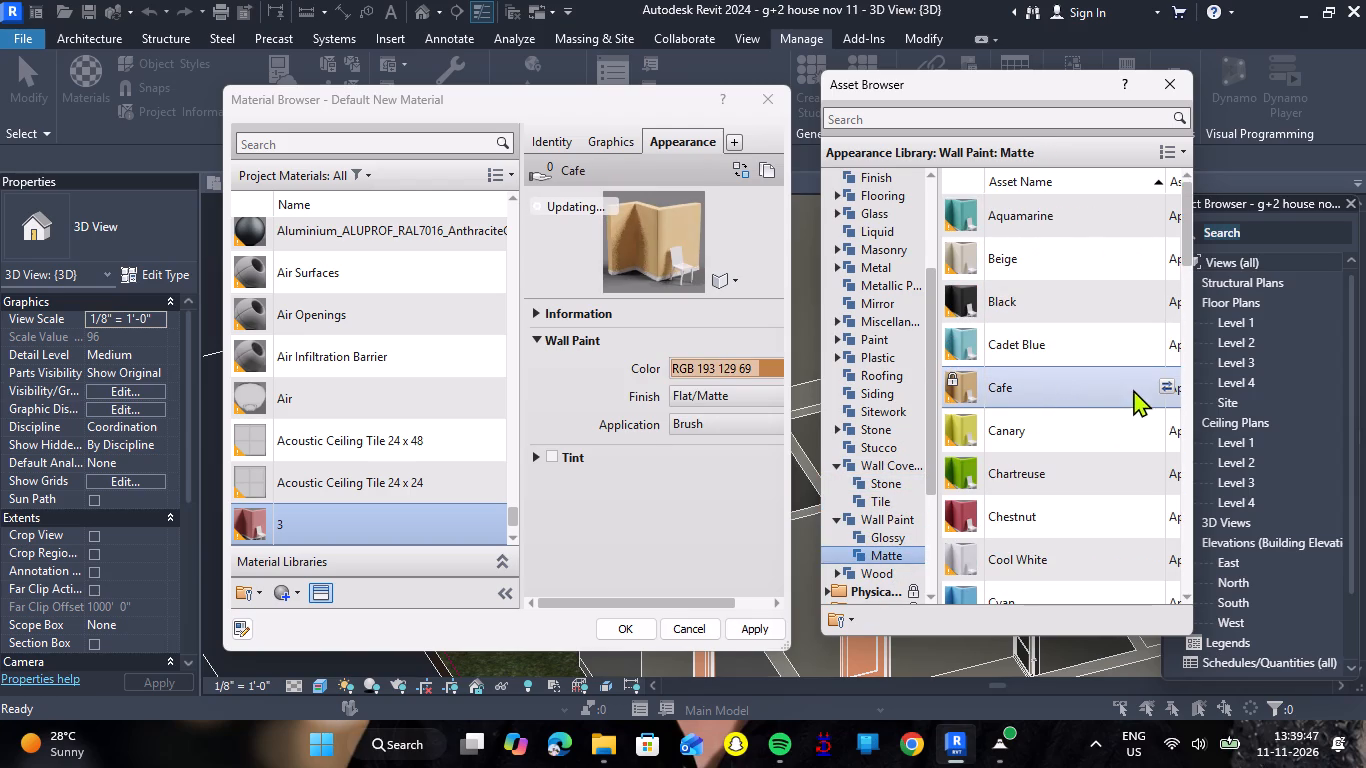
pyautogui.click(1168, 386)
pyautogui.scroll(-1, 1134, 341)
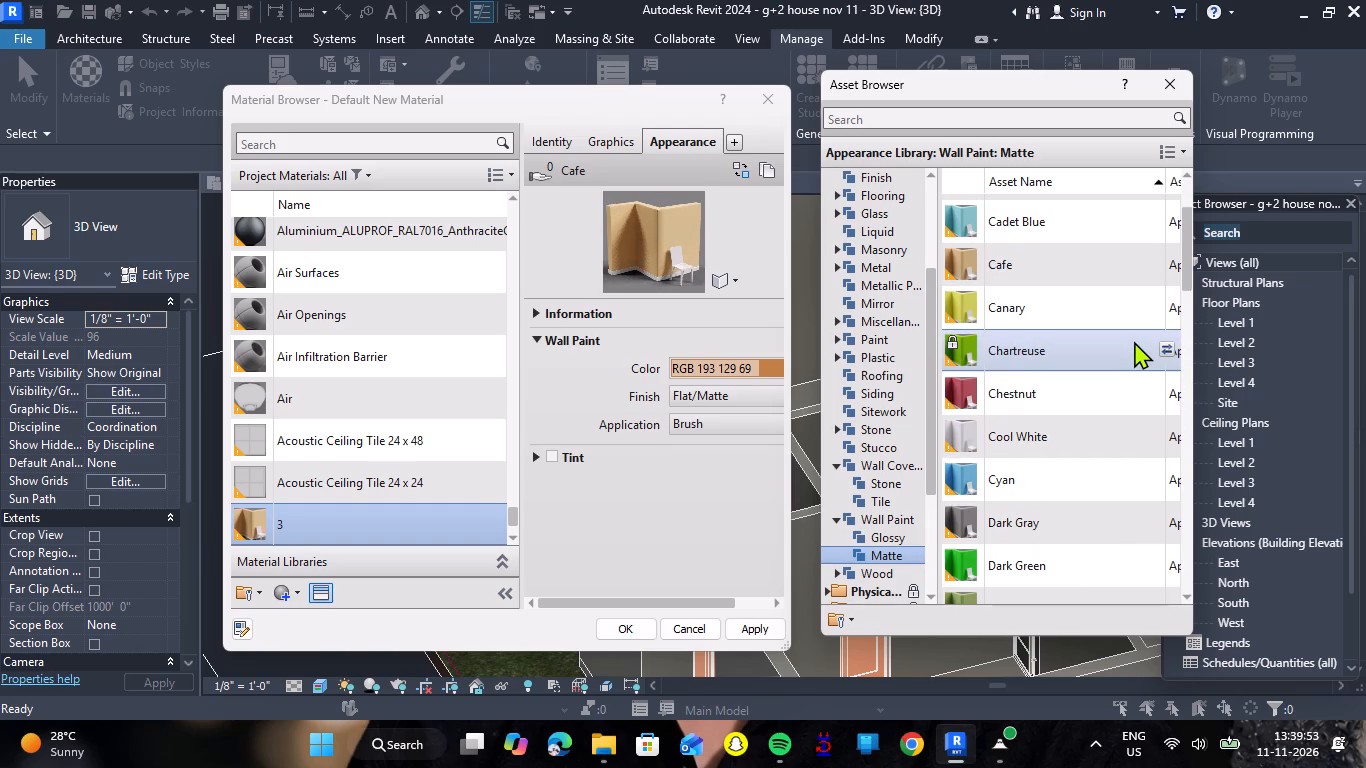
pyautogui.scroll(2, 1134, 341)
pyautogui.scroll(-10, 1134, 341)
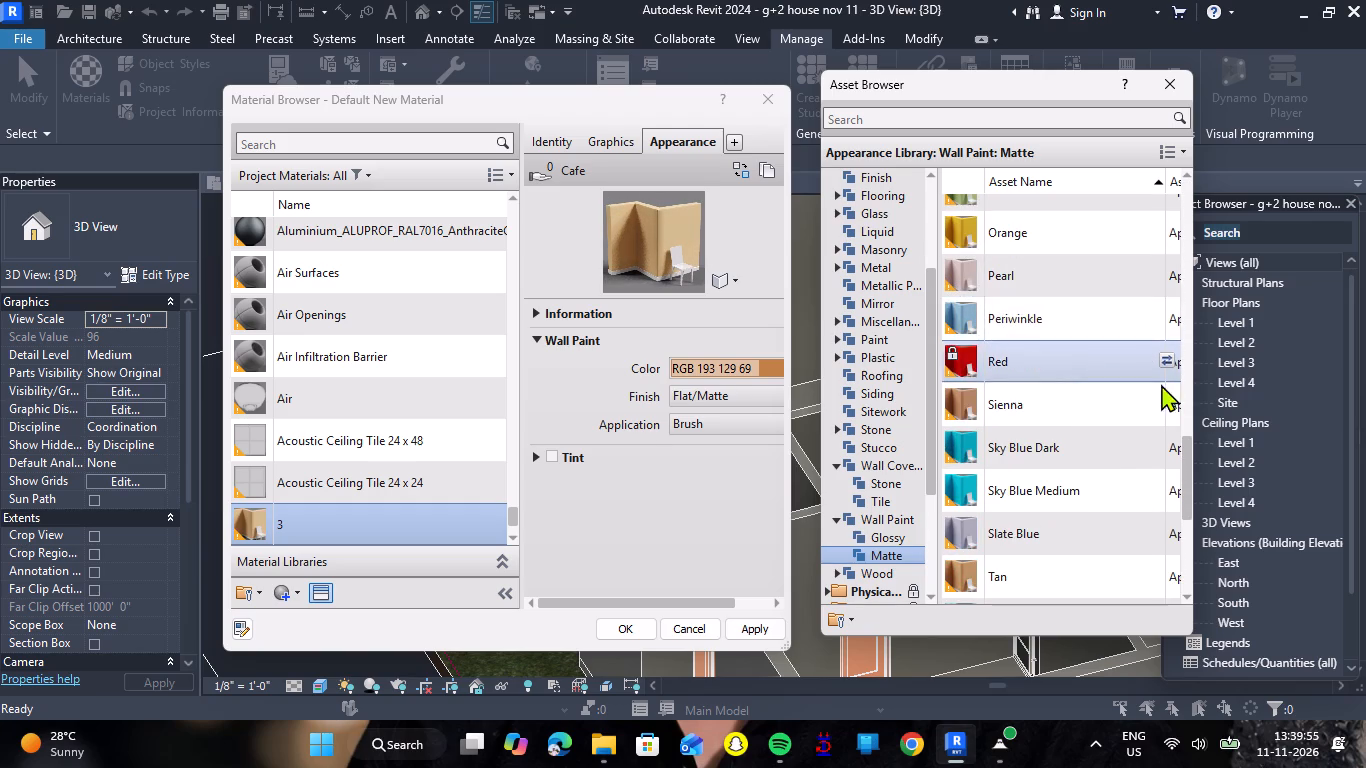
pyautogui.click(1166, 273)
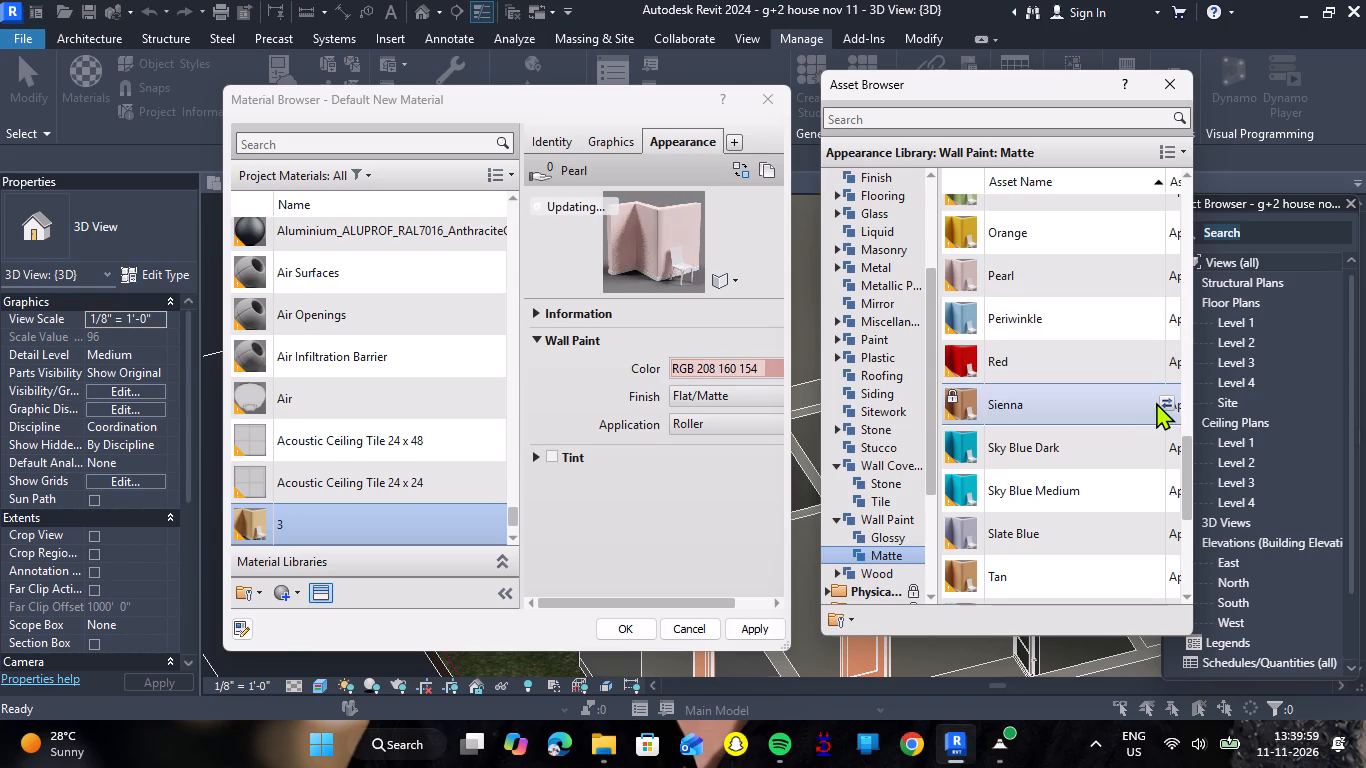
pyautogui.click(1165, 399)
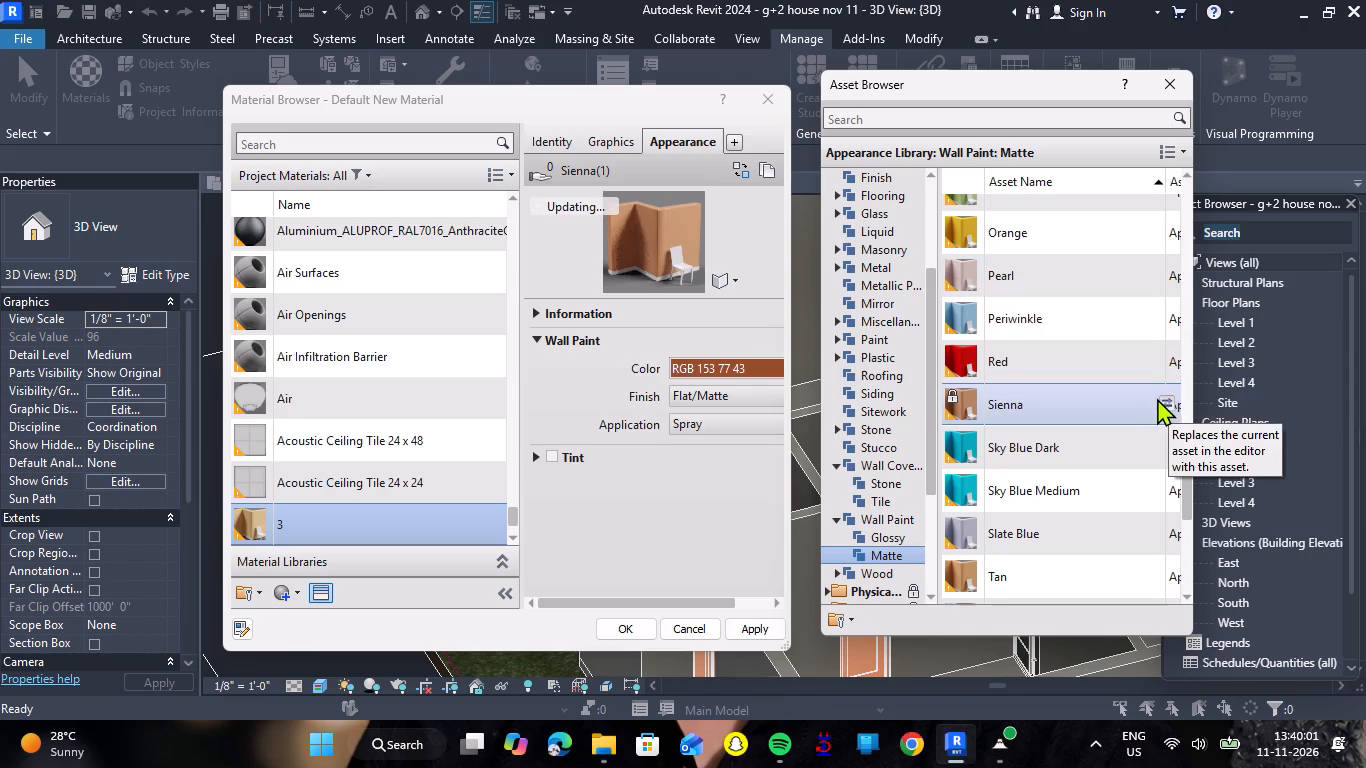
# Replace material 3's appearance with the matte Slate Blue wall paint and apply the change.
pyautogui.scroll(-1, 1152, 398)
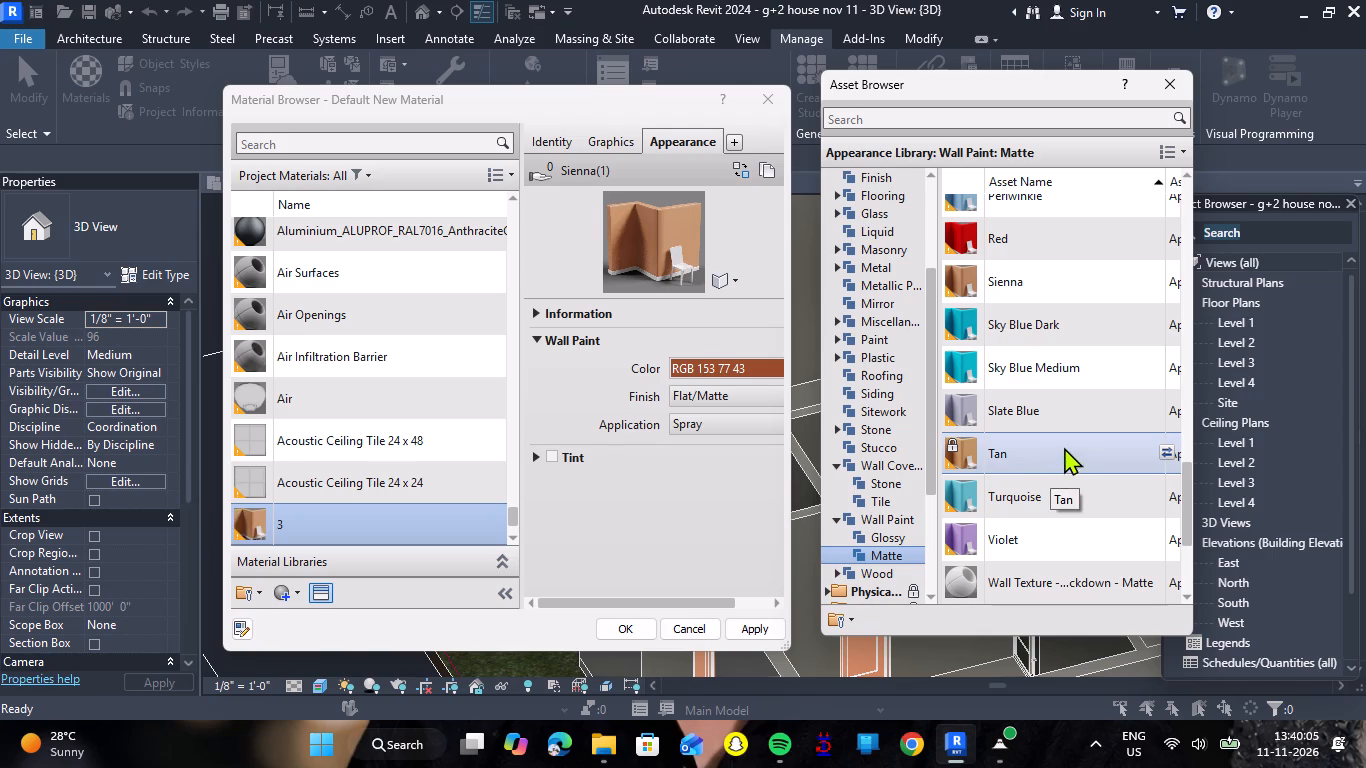
pyautogui.click(1161, 411)
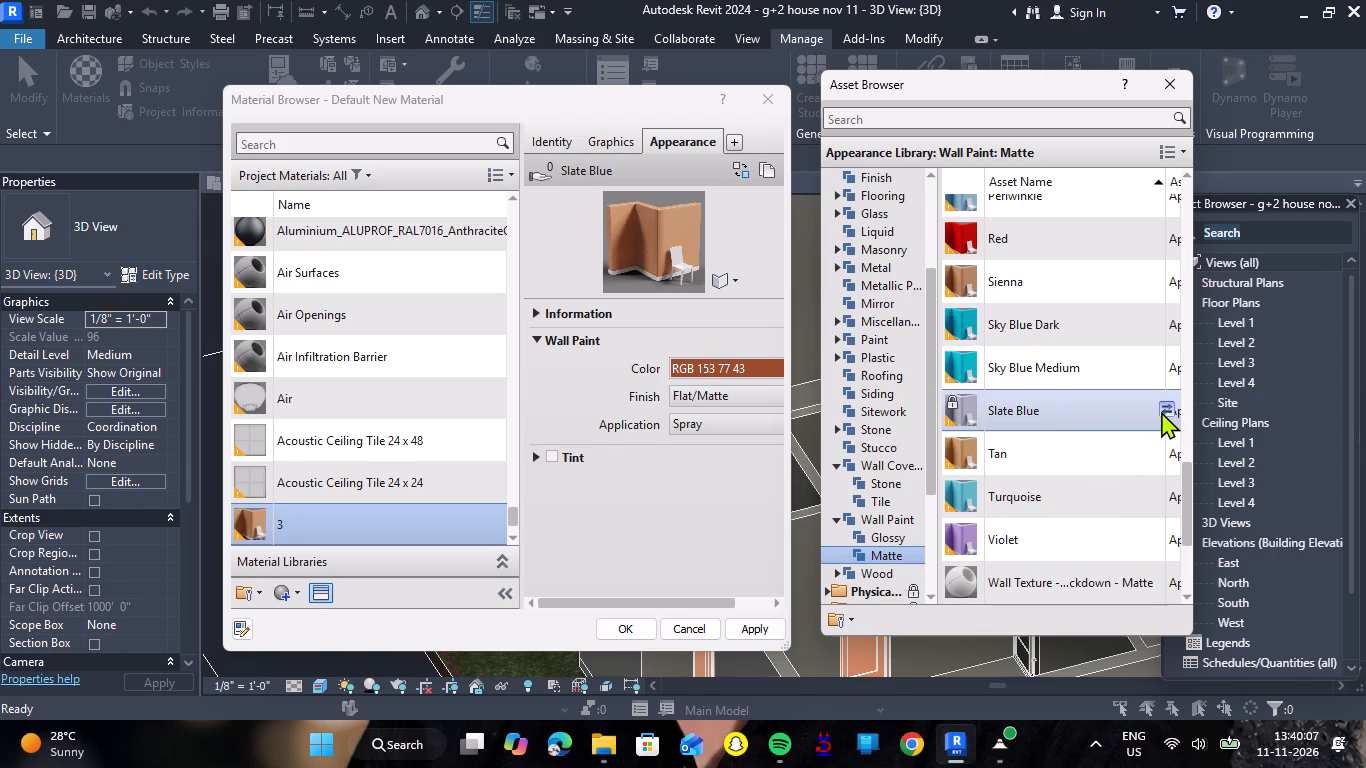
pyautogui.click(740, 627)
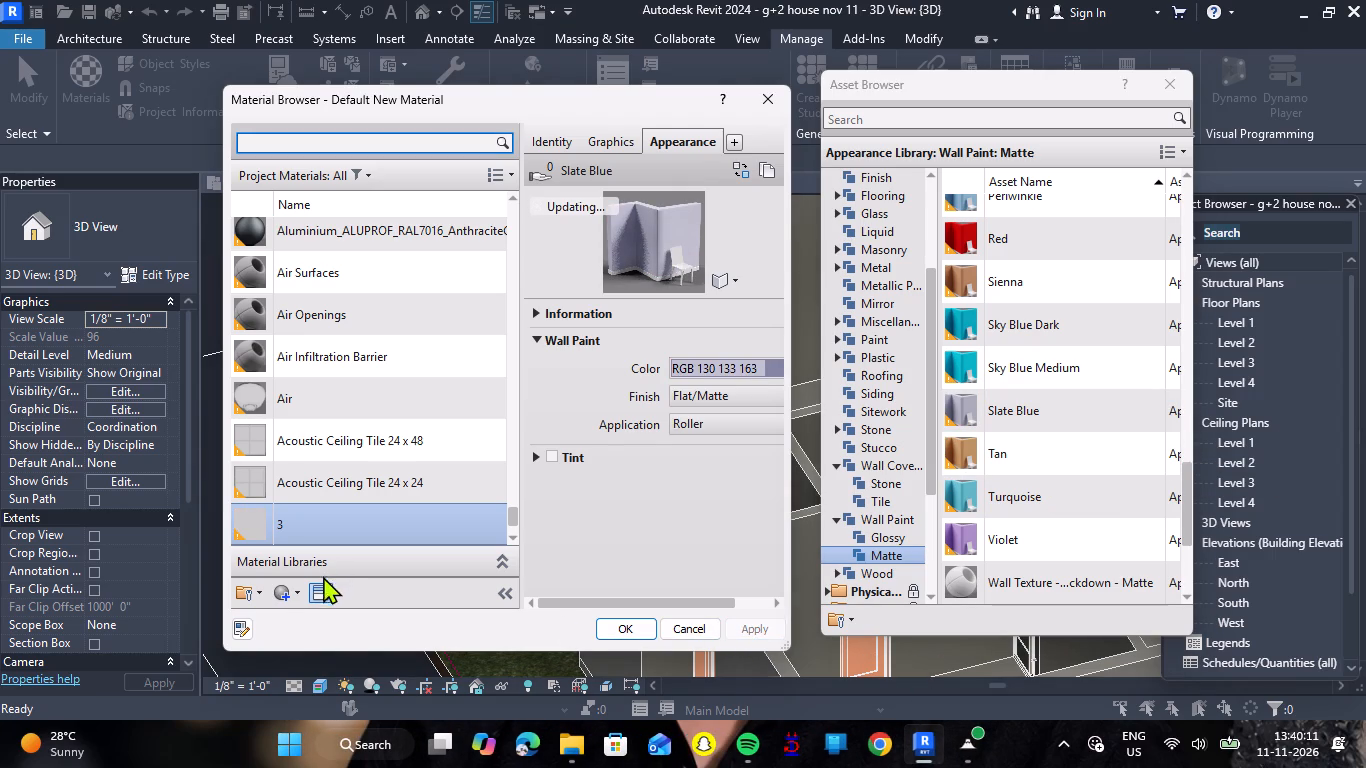
# Create a new material in the project and name it 4.
pyautogui.click(294, 599)
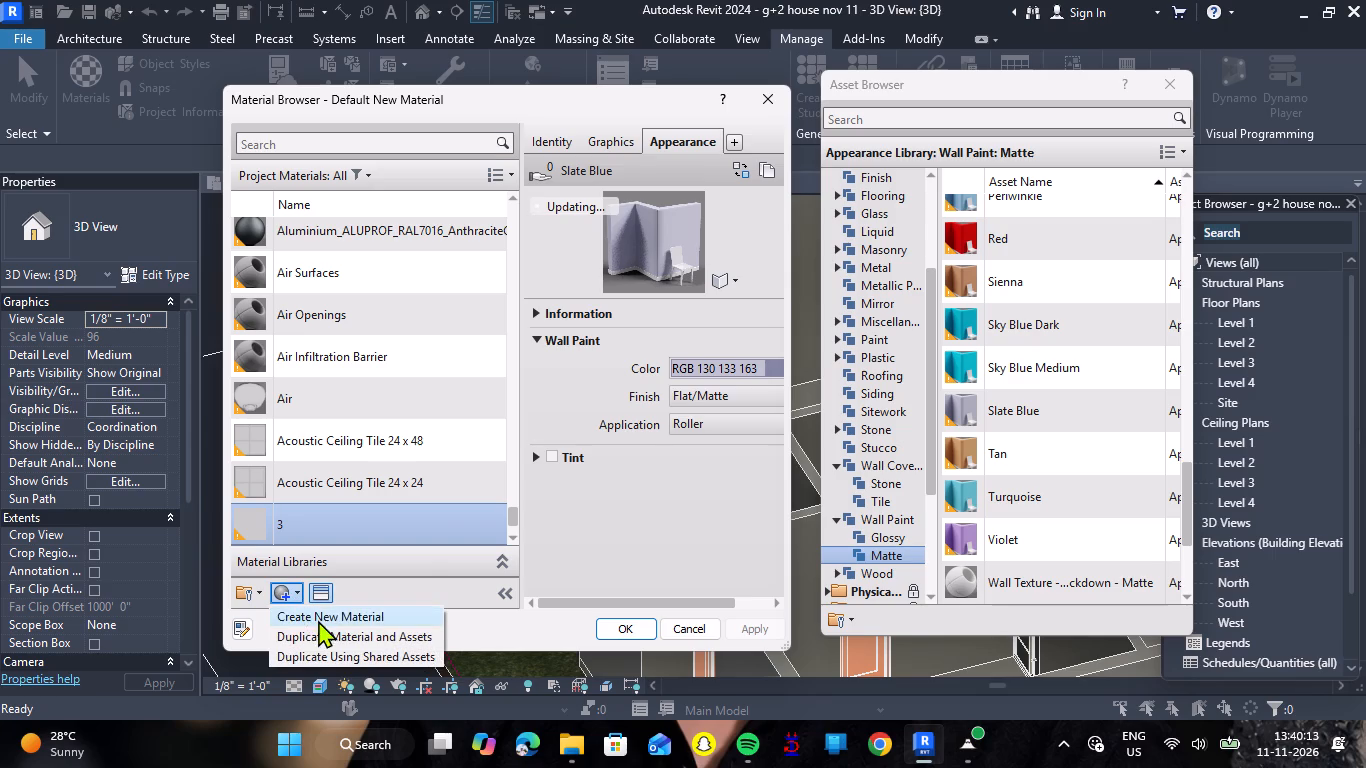
pyautogui.click(318, 620)
pyautogui.rightClick(389, 374)
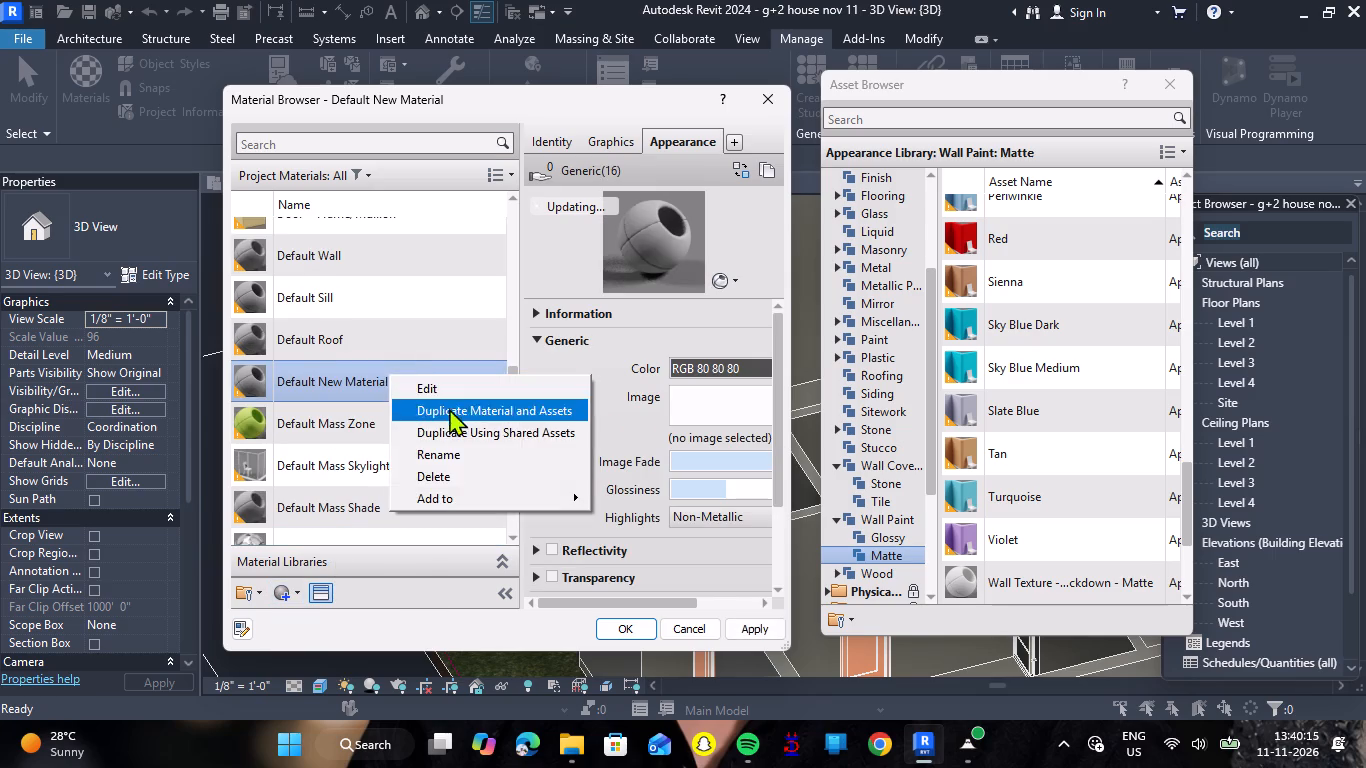
pyautogui.click(450, 458)
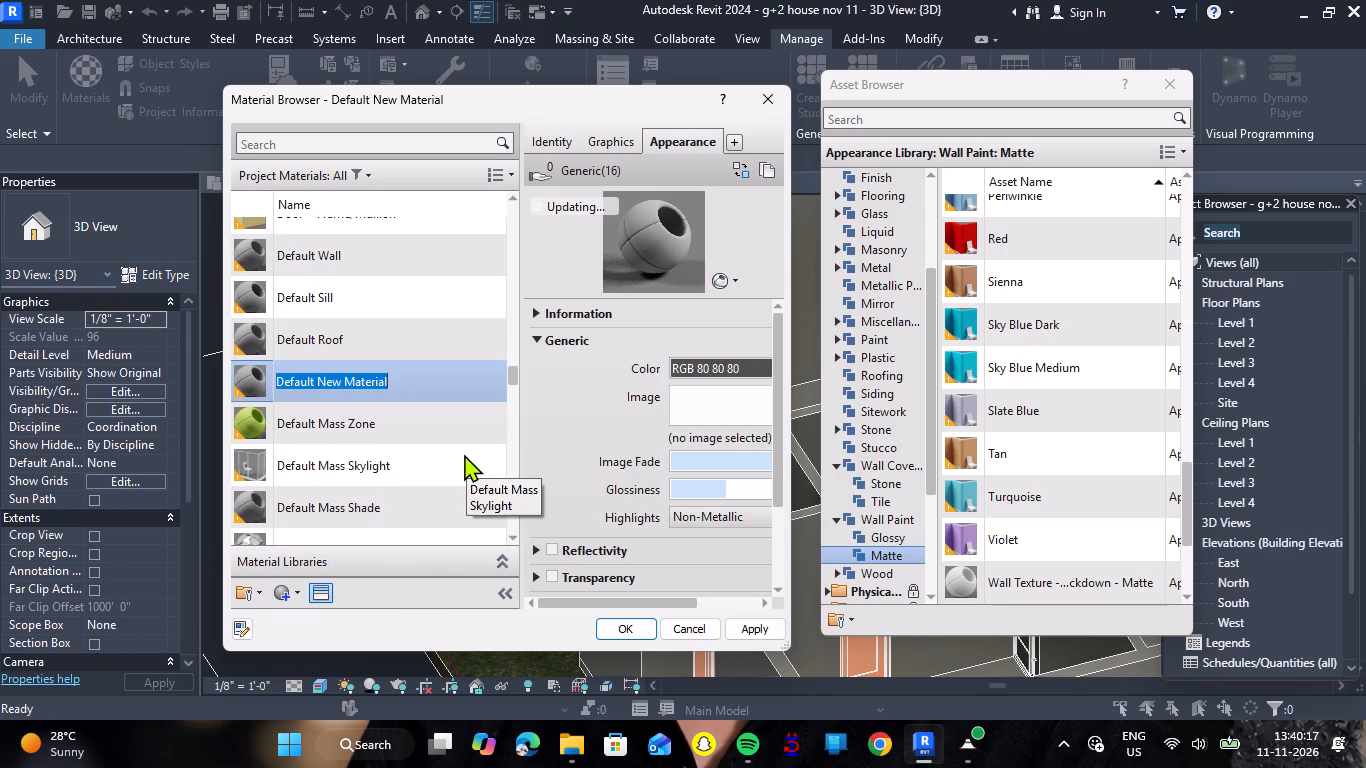
pyautogui.press('4')
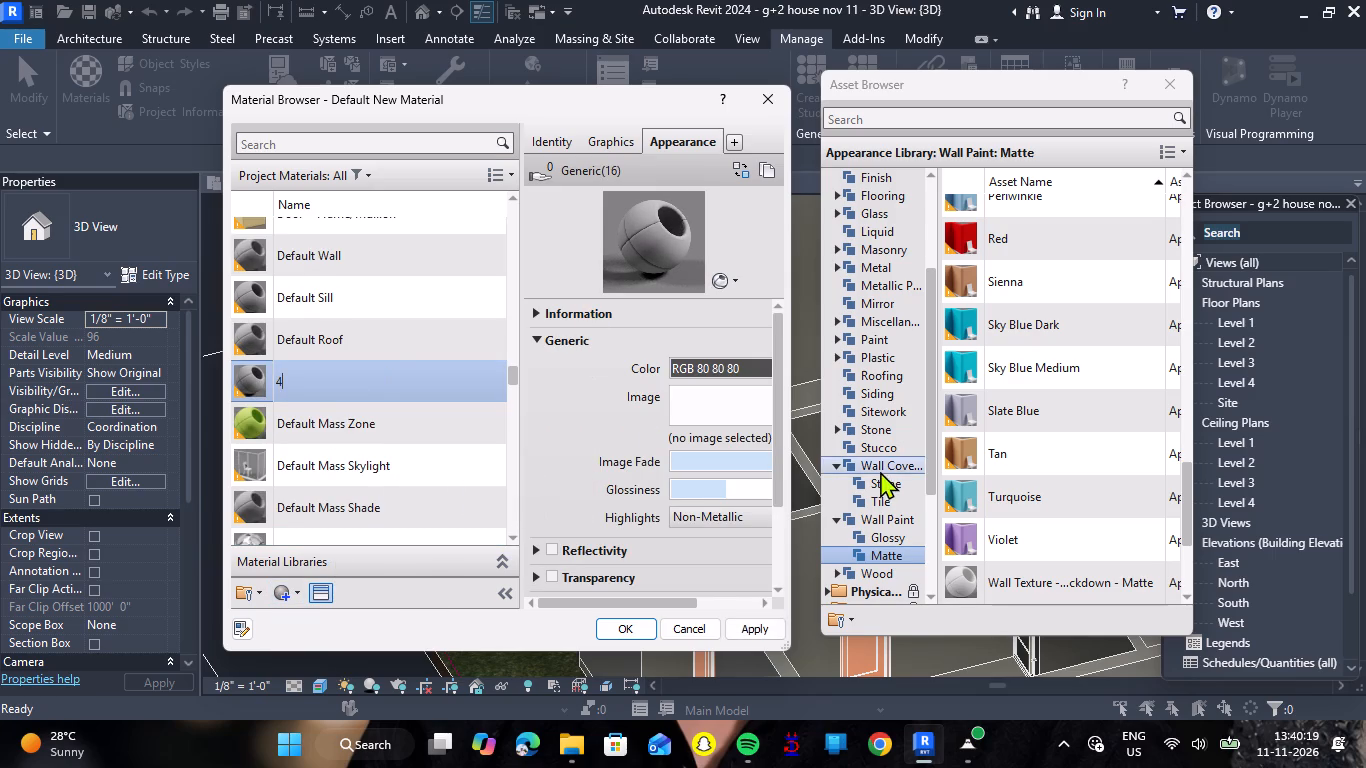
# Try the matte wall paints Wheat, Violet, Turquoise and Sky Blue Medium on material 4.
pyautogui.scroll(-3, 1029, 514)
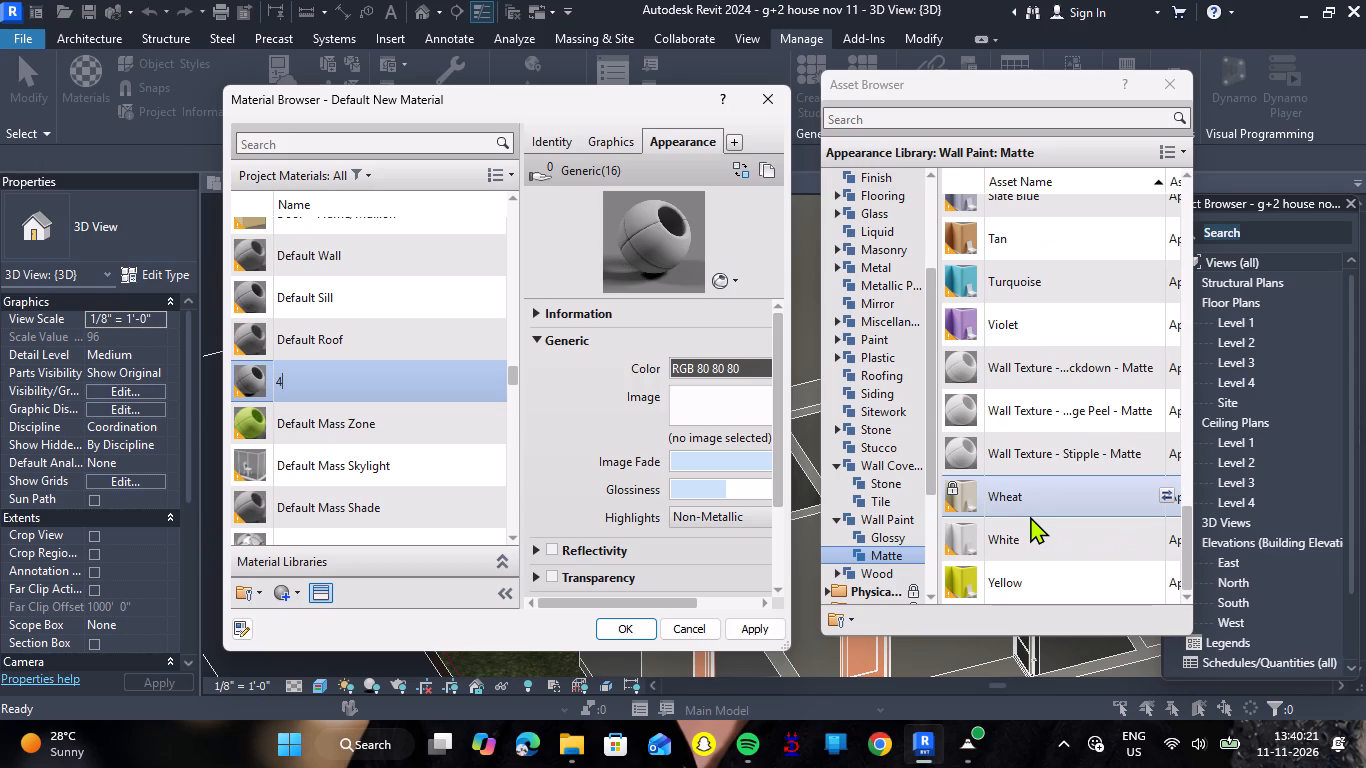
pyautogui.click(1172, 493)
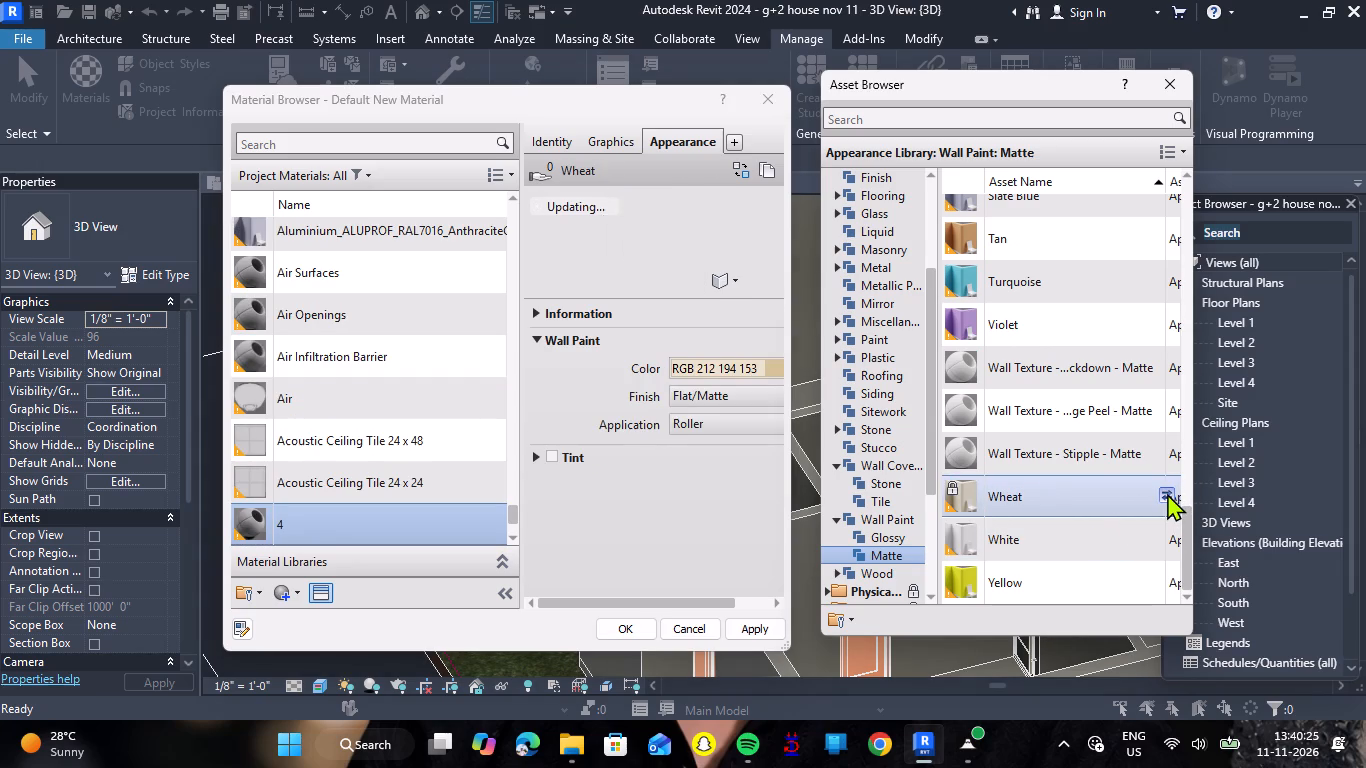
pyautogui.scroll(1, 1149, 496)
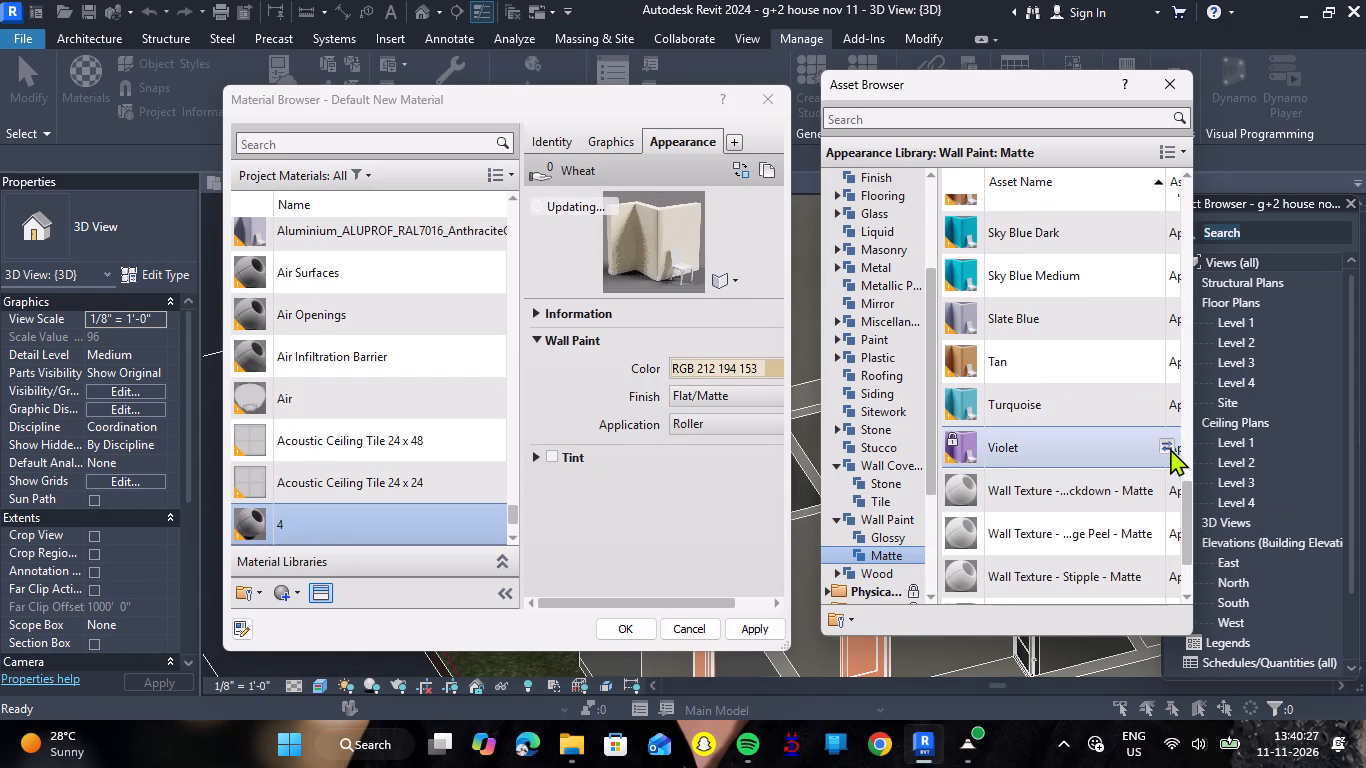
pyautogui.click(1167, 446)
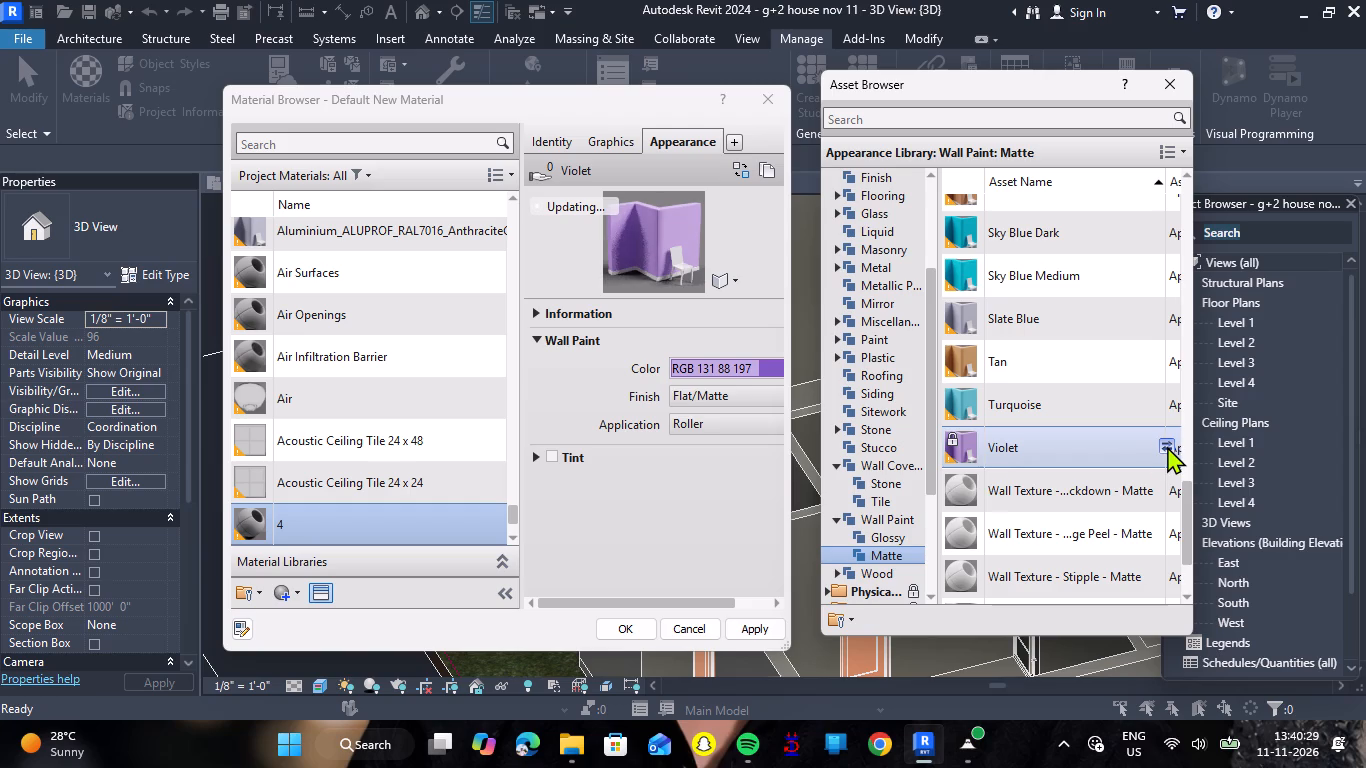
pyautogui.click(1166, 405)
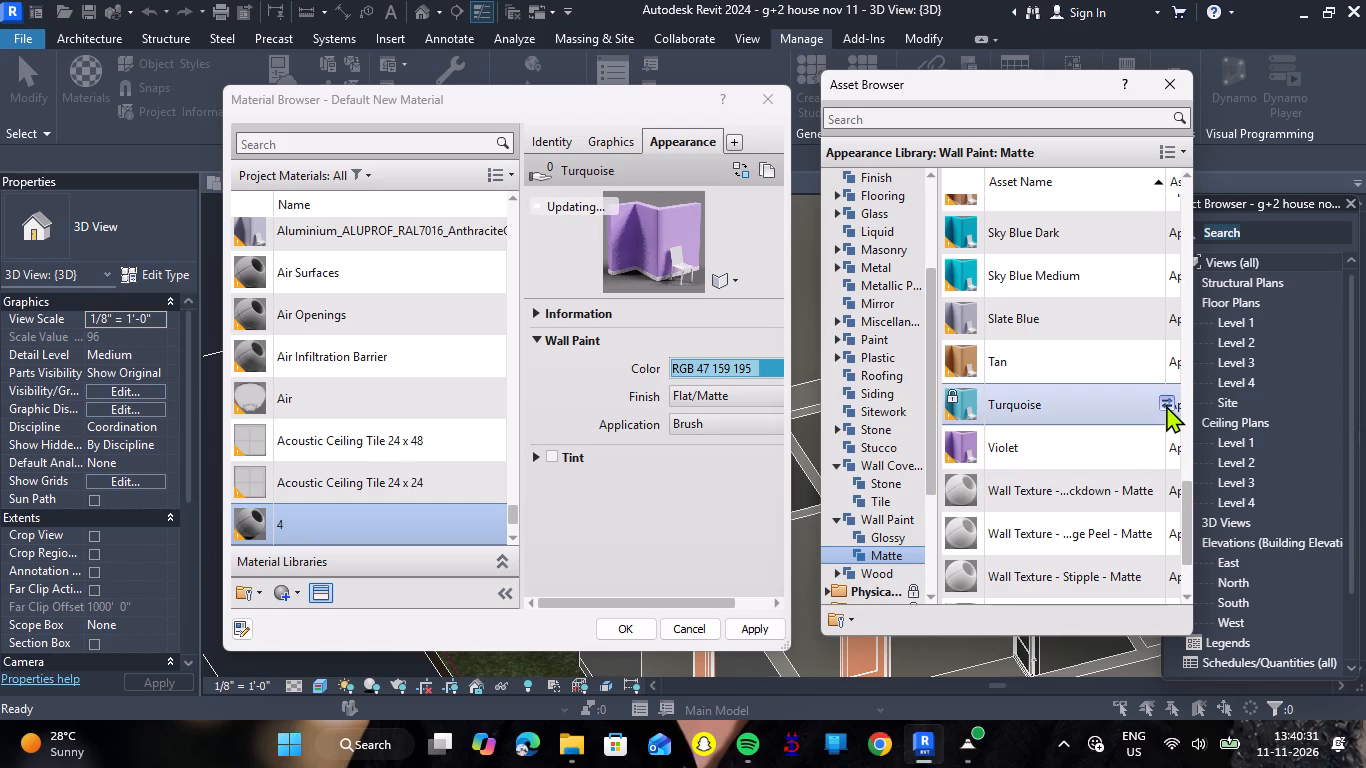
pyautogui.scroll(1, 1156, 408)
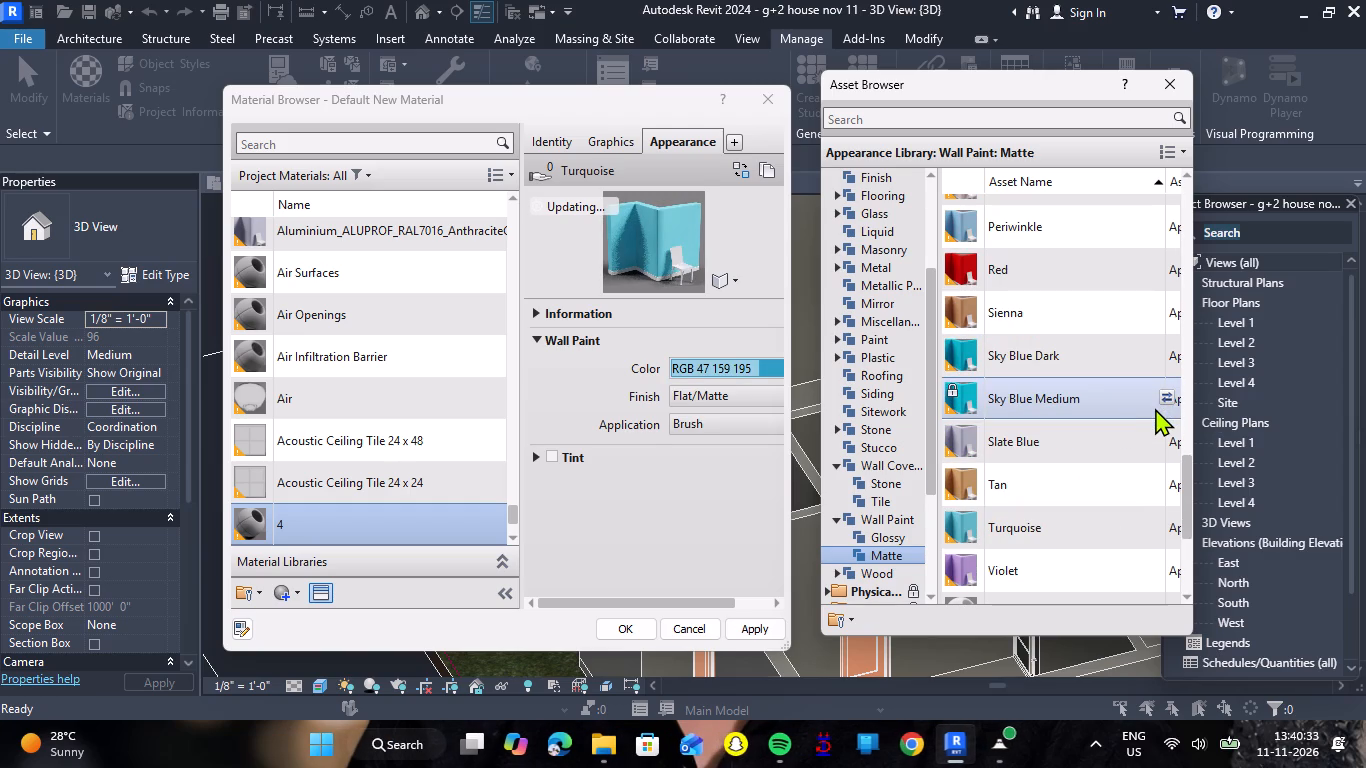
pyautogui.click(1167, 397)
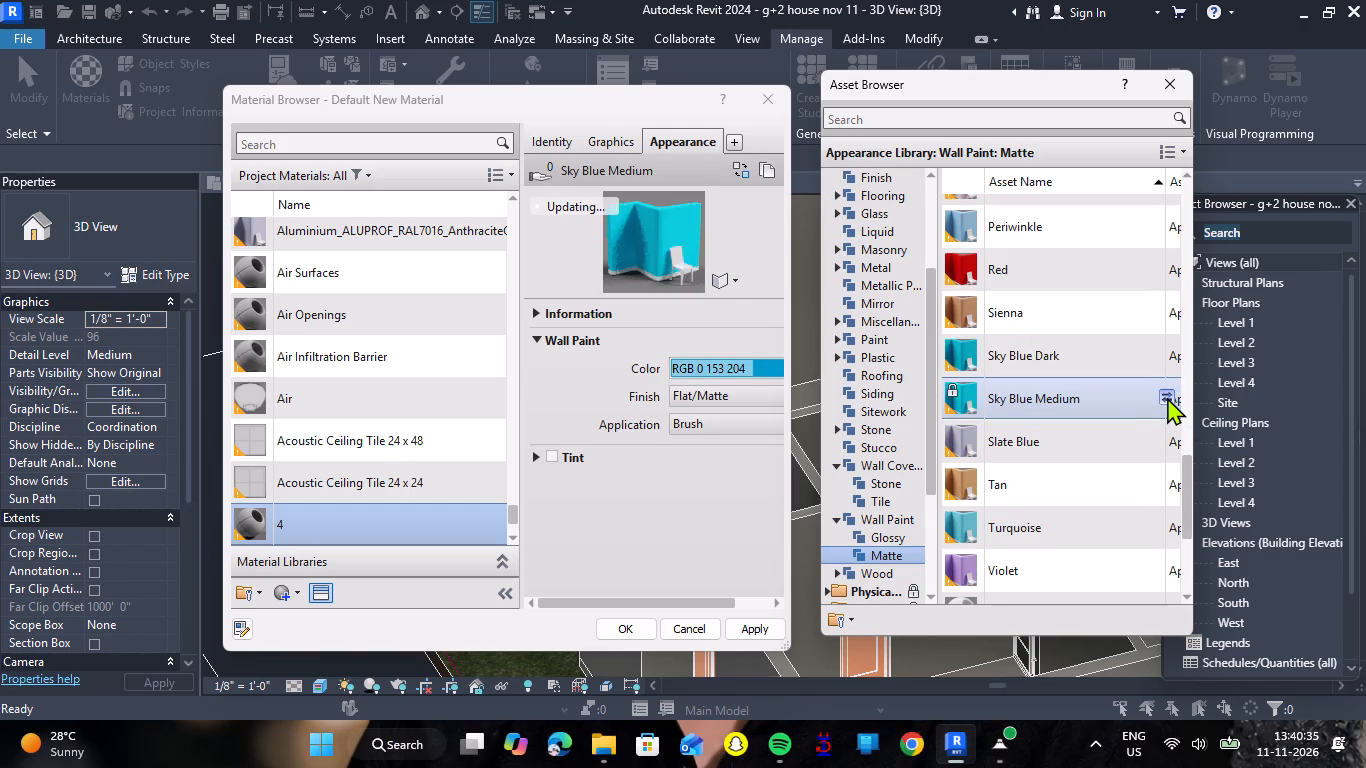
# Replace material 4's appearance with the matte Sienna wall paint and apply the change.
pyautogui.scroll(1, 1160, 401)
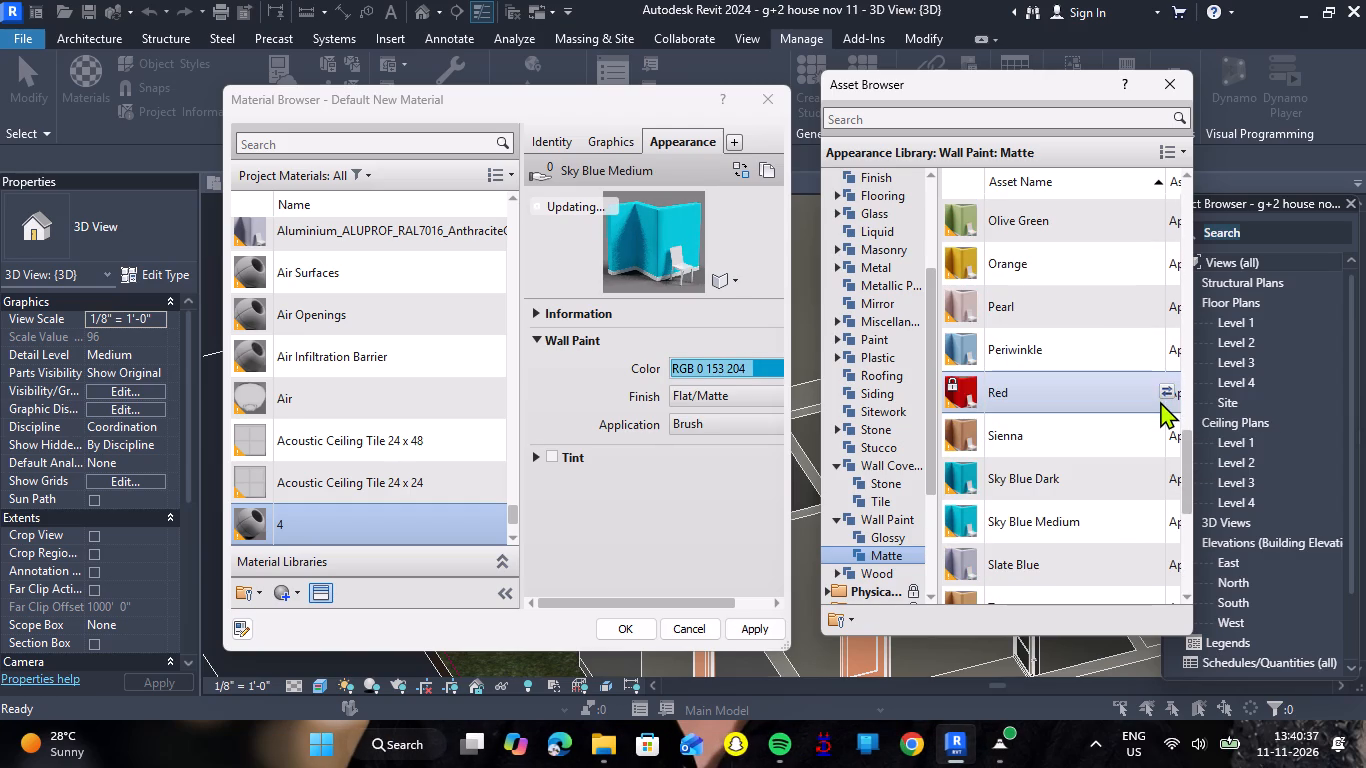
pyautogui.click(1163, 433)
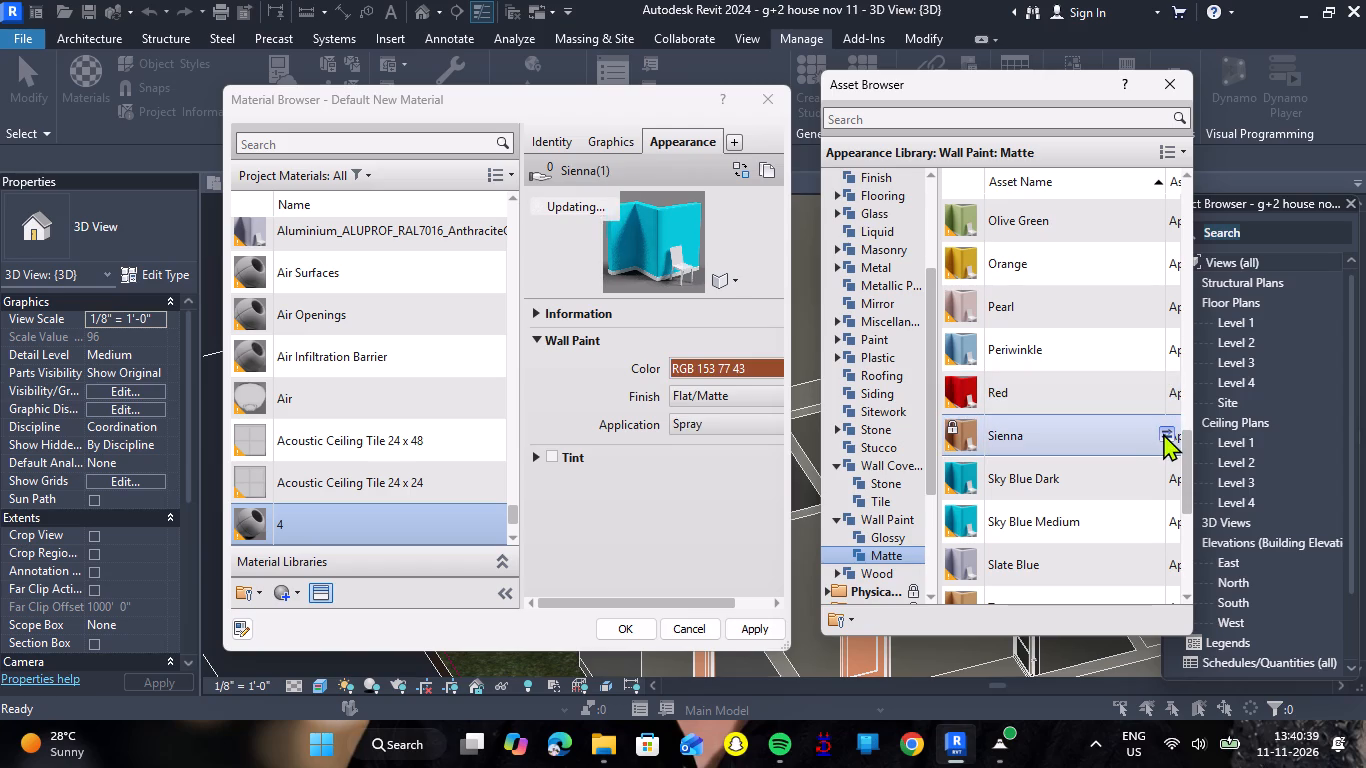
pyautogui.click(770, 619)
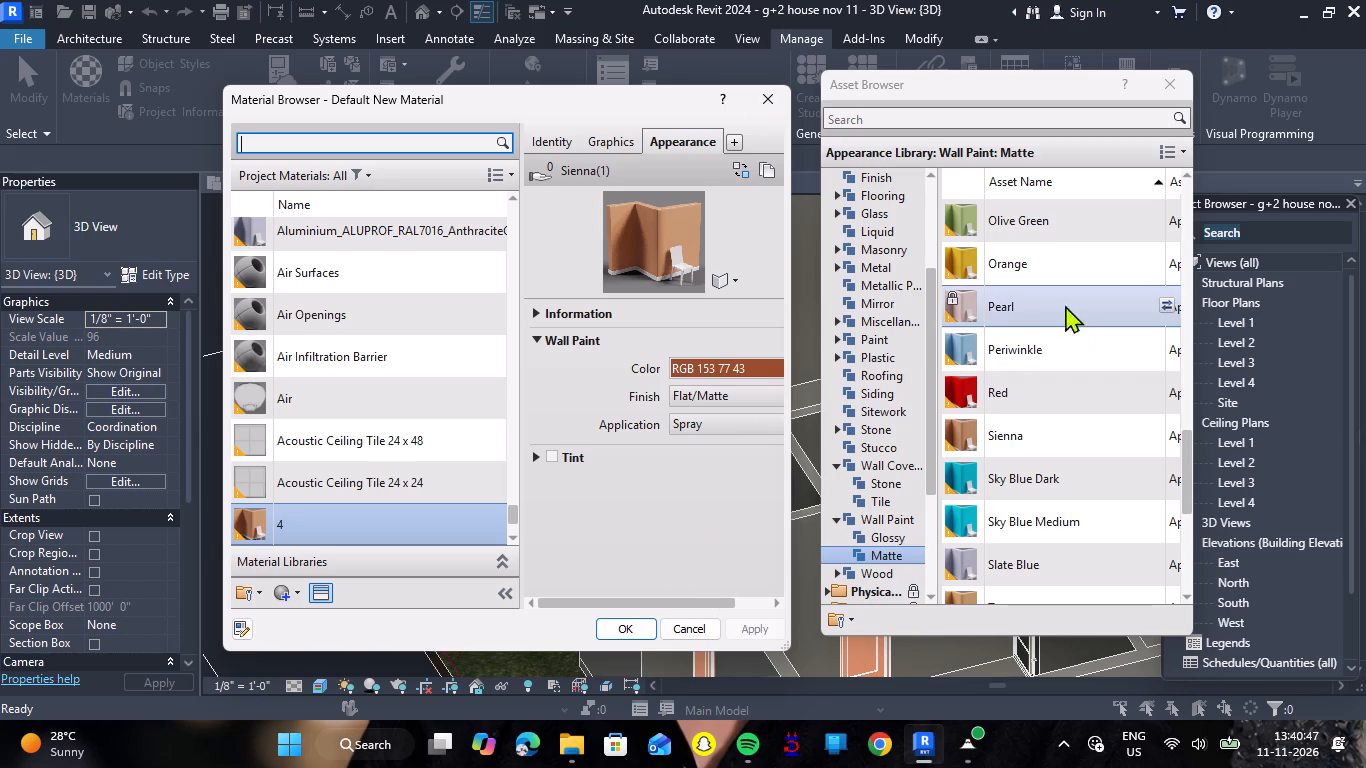
# Replace material 4's appearance with the matte Olive Green wall paint.
pyautogui.doubleClick(1069, 230)
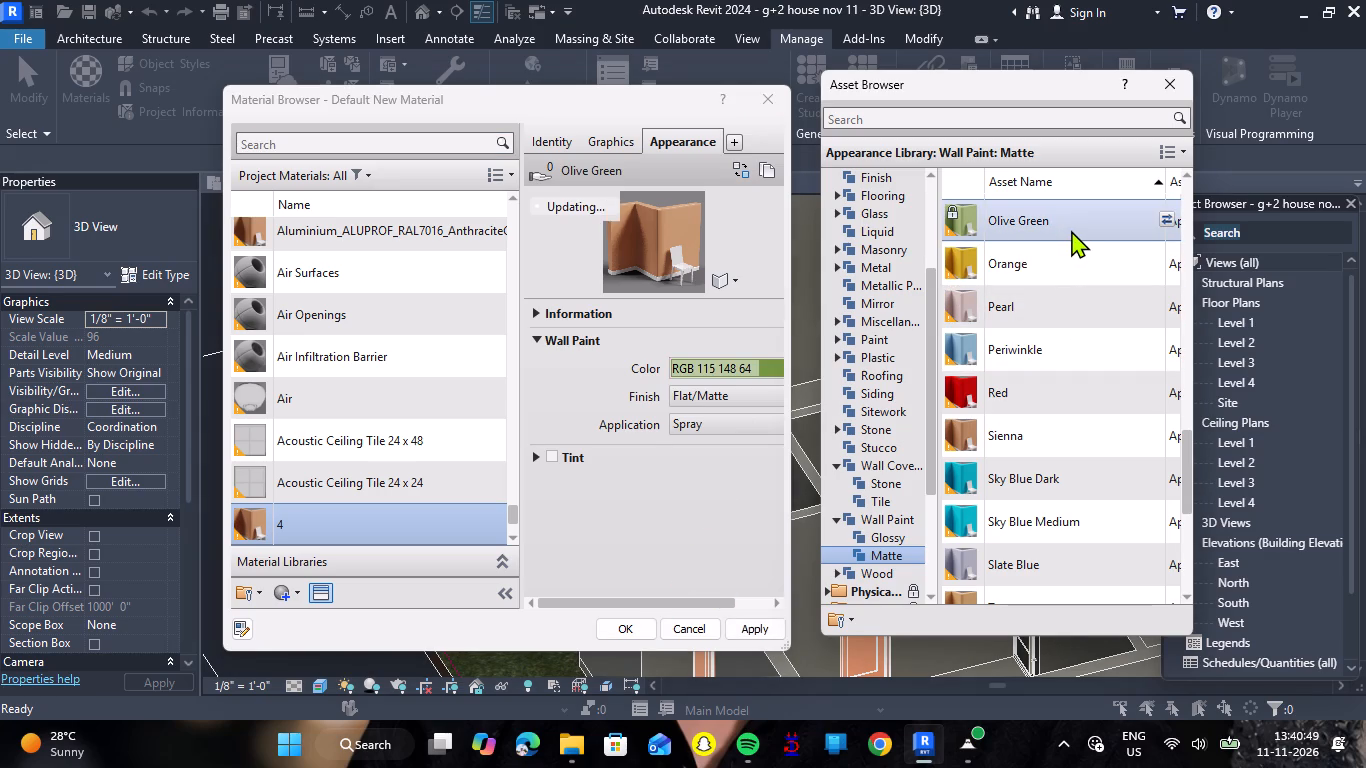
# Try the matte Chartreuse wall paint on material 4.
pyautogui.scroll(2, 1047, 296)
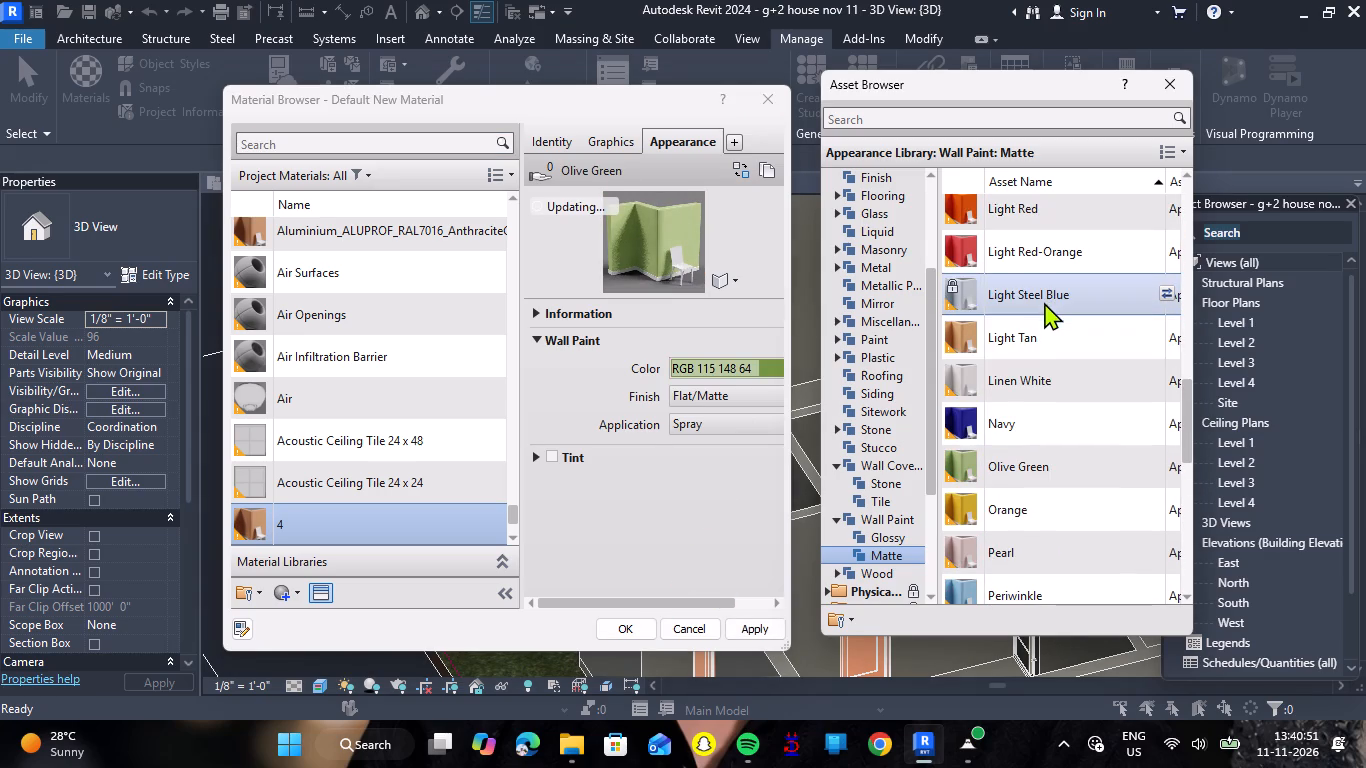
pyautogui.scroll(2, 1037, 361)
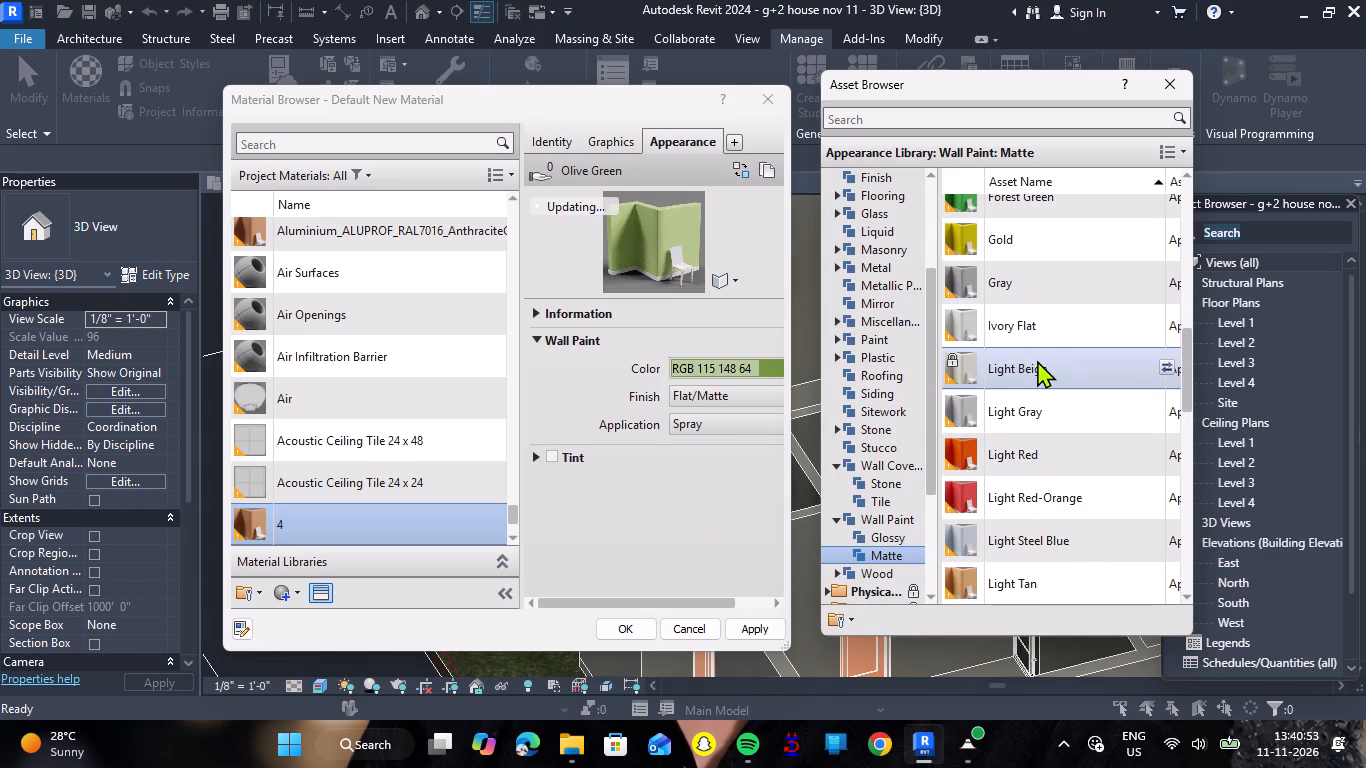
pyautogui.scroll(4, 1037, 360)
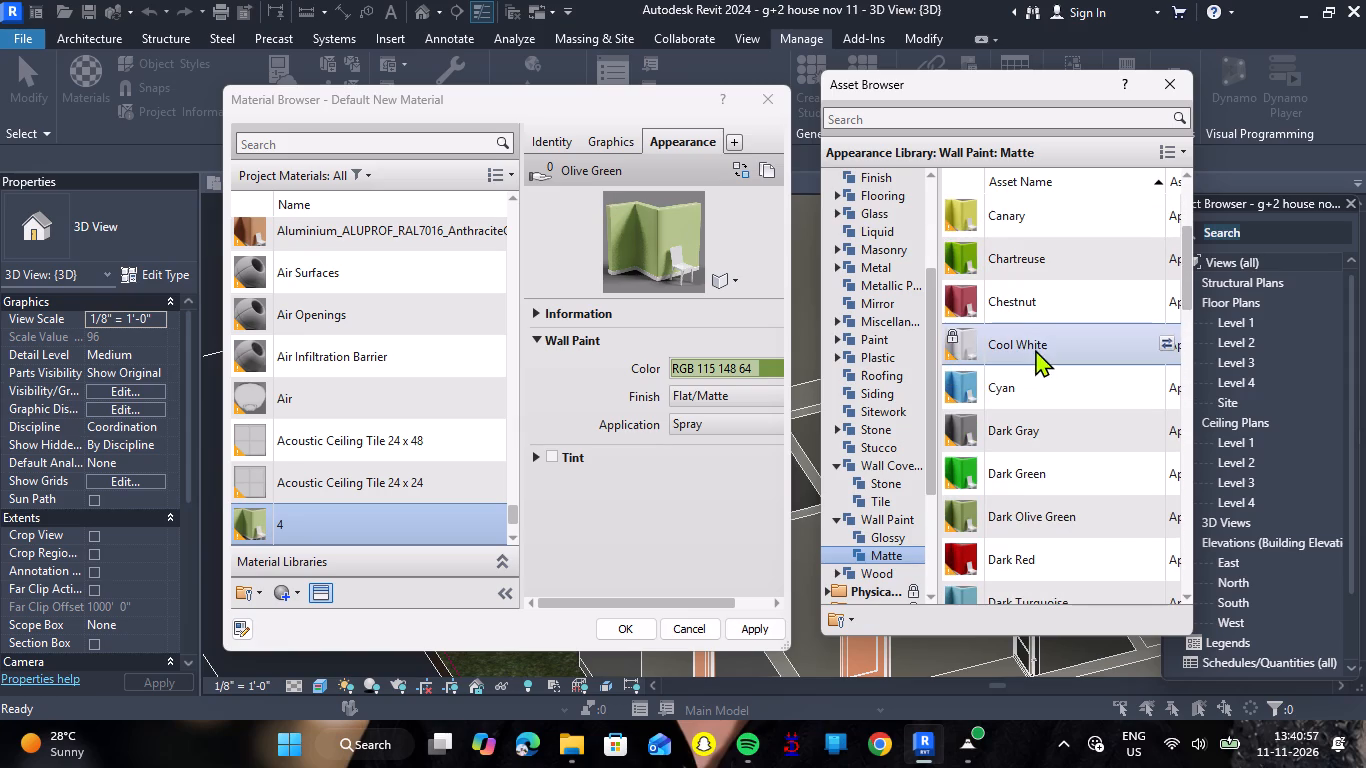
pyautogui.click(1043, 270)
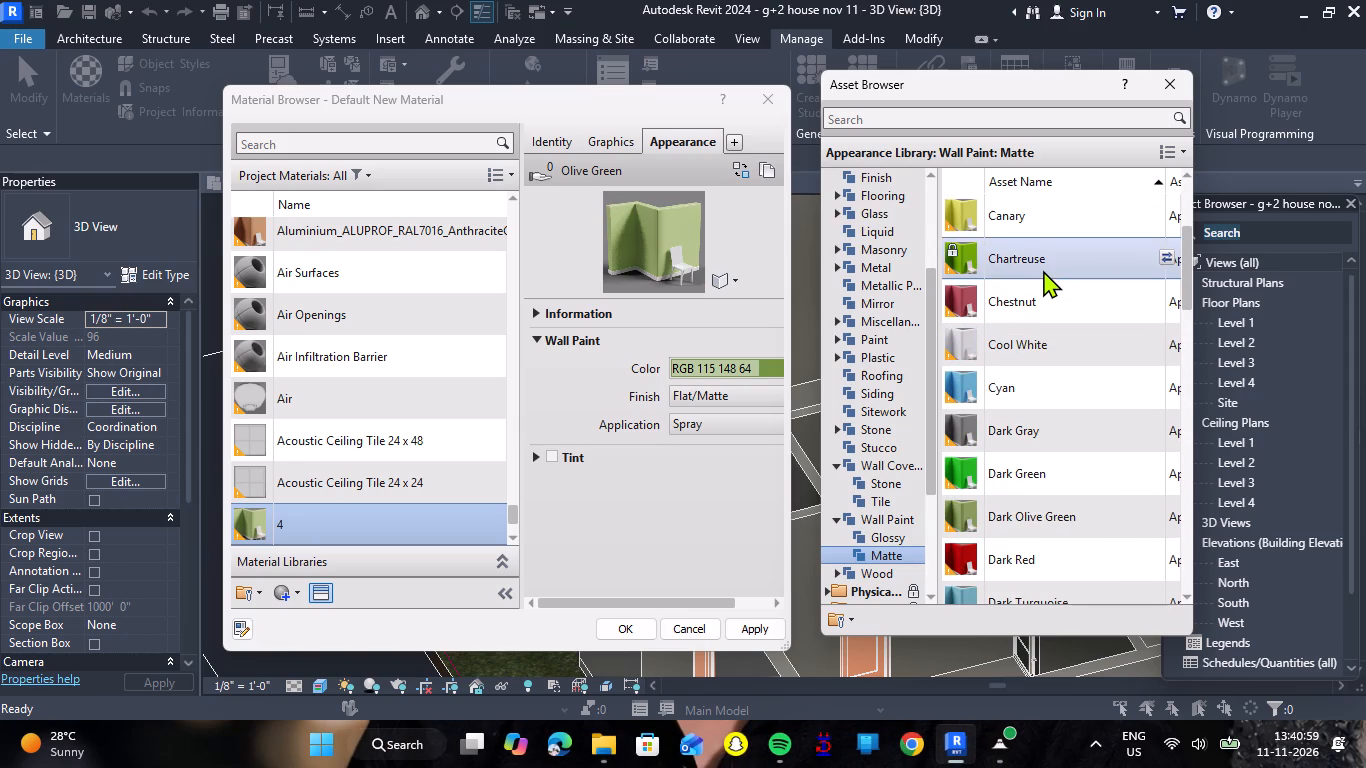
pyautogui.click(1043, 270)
# Replace material 4's appearance with the matte White wall paint and accept the material changes.
pyautogui.scroll(1, 1073, 285)
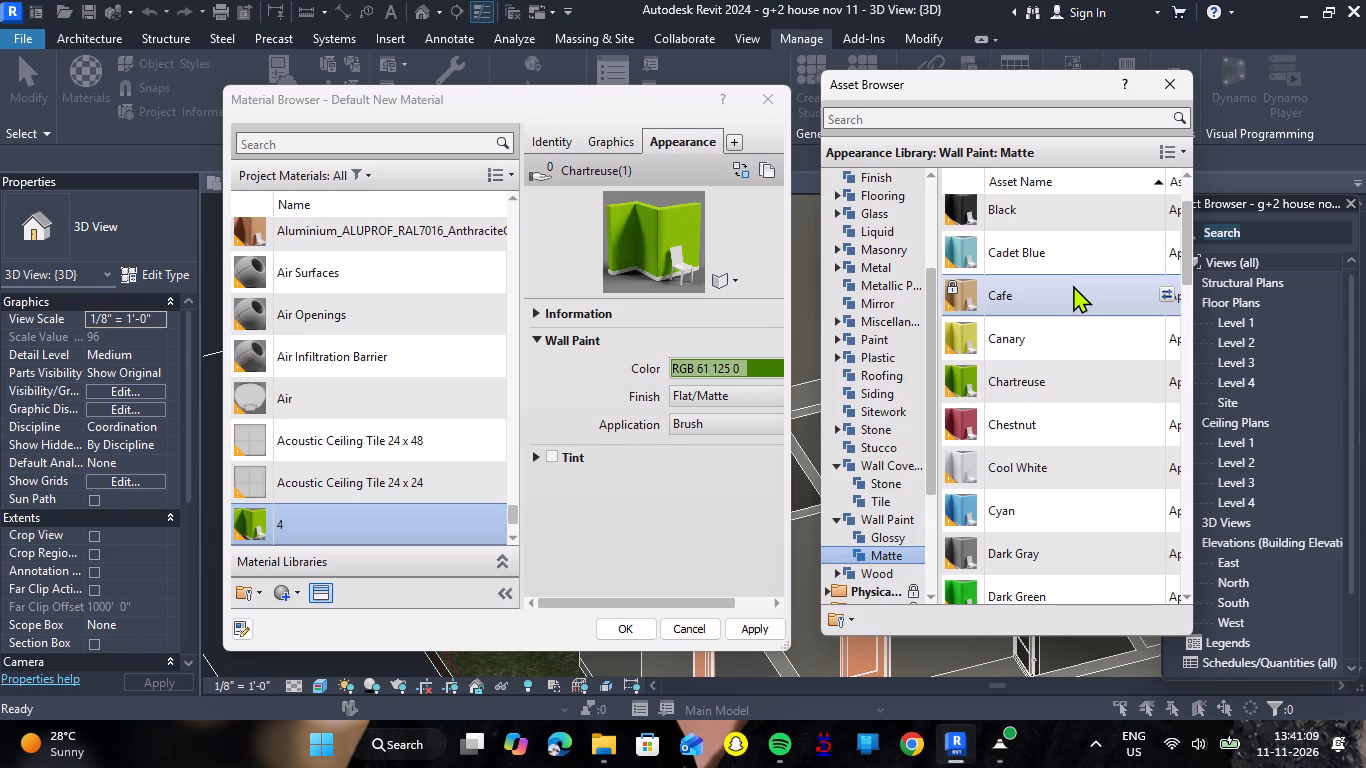
pyautogui.scroll(3, 1074, 285)
pyautogui.scroll(-17, 1078, 280)
pyautogui.scroll(-5, 1080, 281)
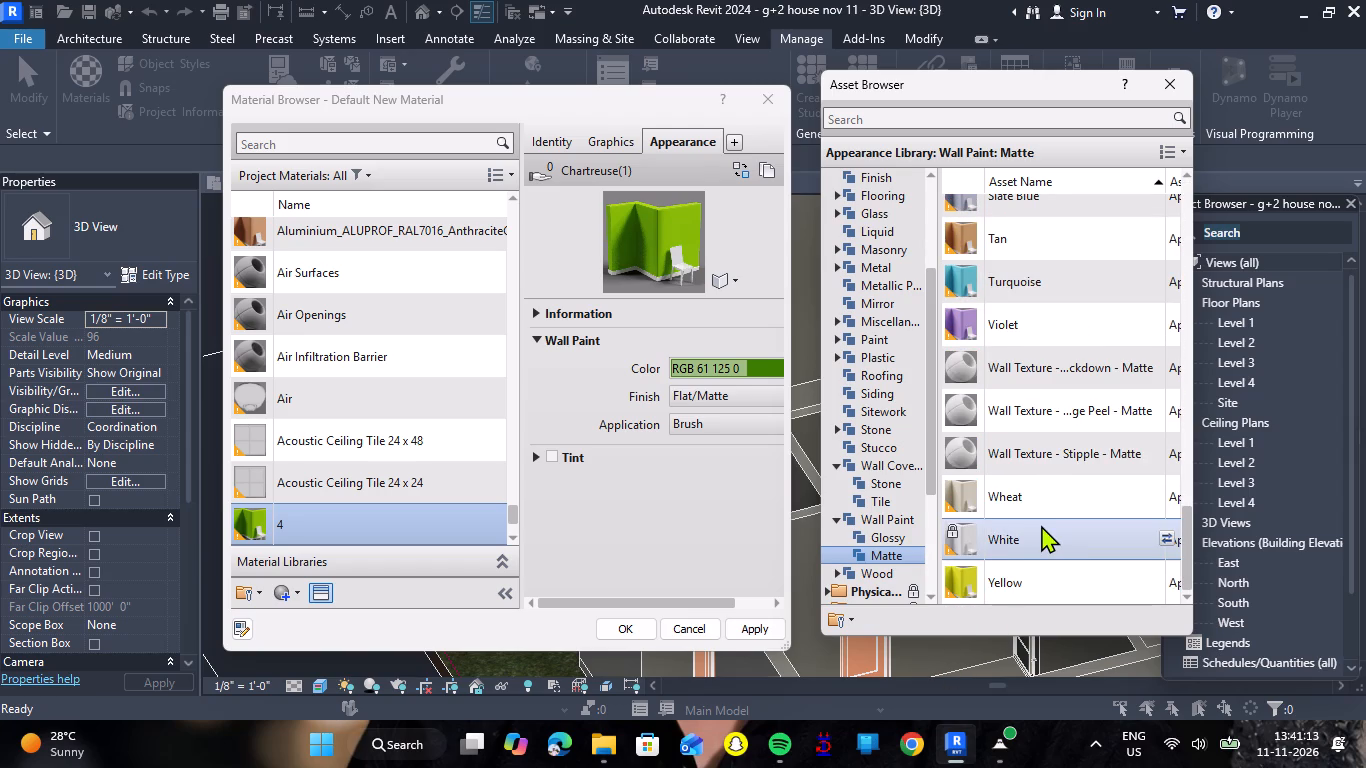
pyautogui.doubleClick(1041, 525)
pyautogui.click(633, 633)
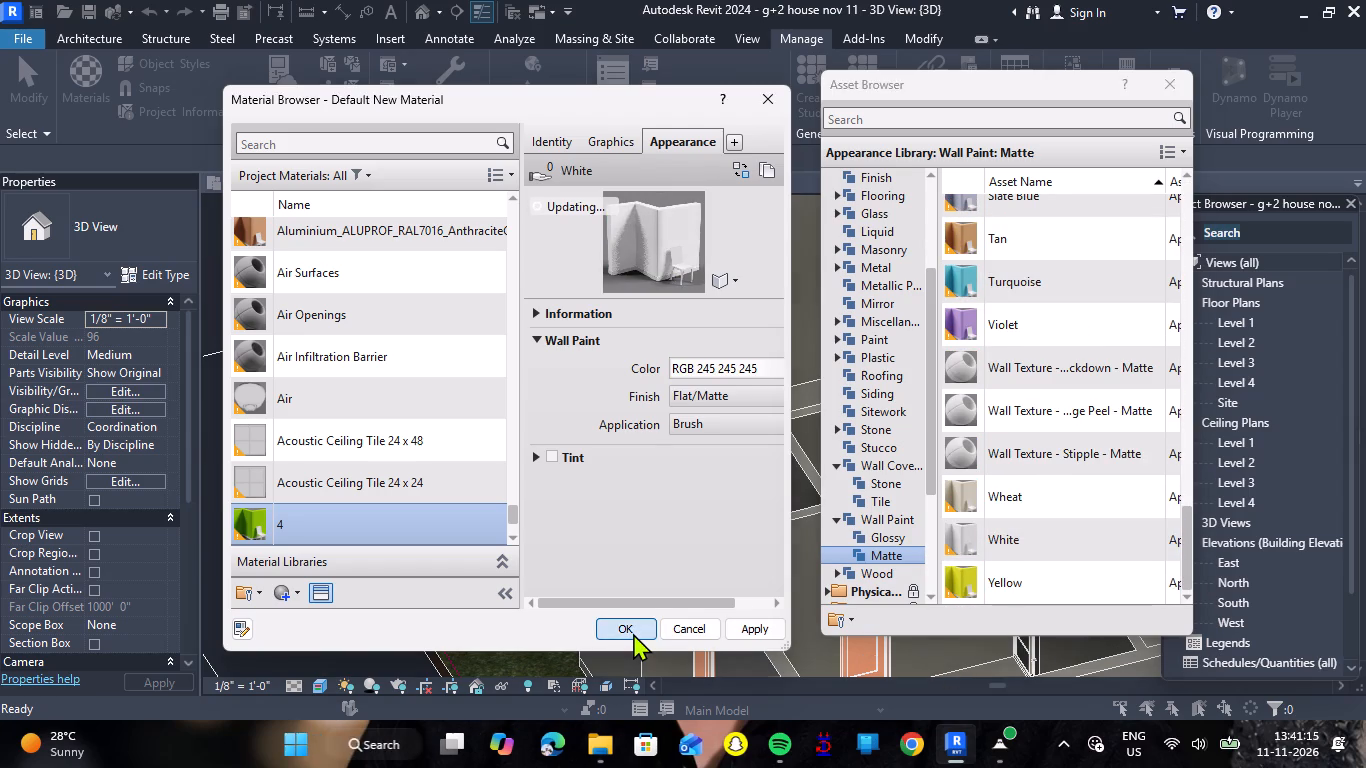
# Paint the interior face of the corner bedroom's window wall, facing the adjoining bathrooms, with material 3.
pyautogui.scroll(-3, 756, 448)
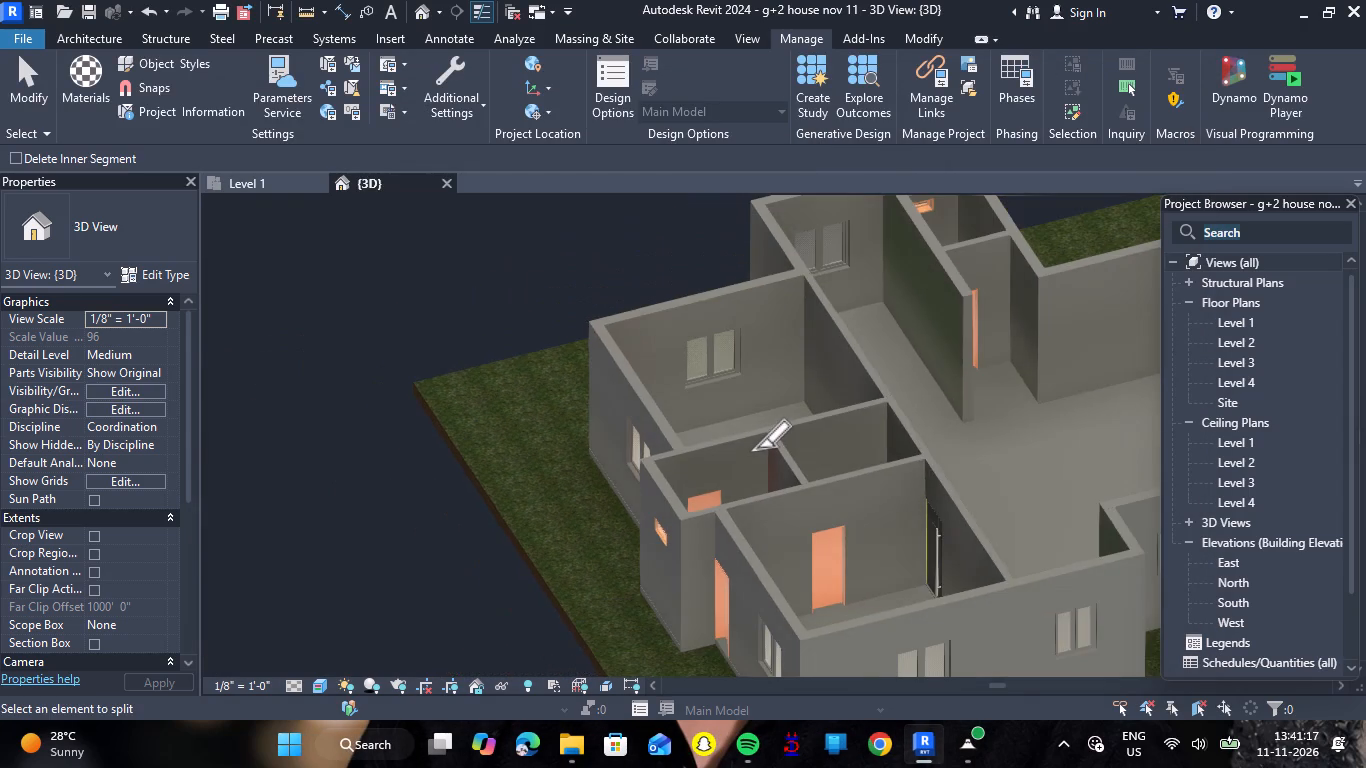
pyautogui.press('Escape')
pyautogui.write('pt')
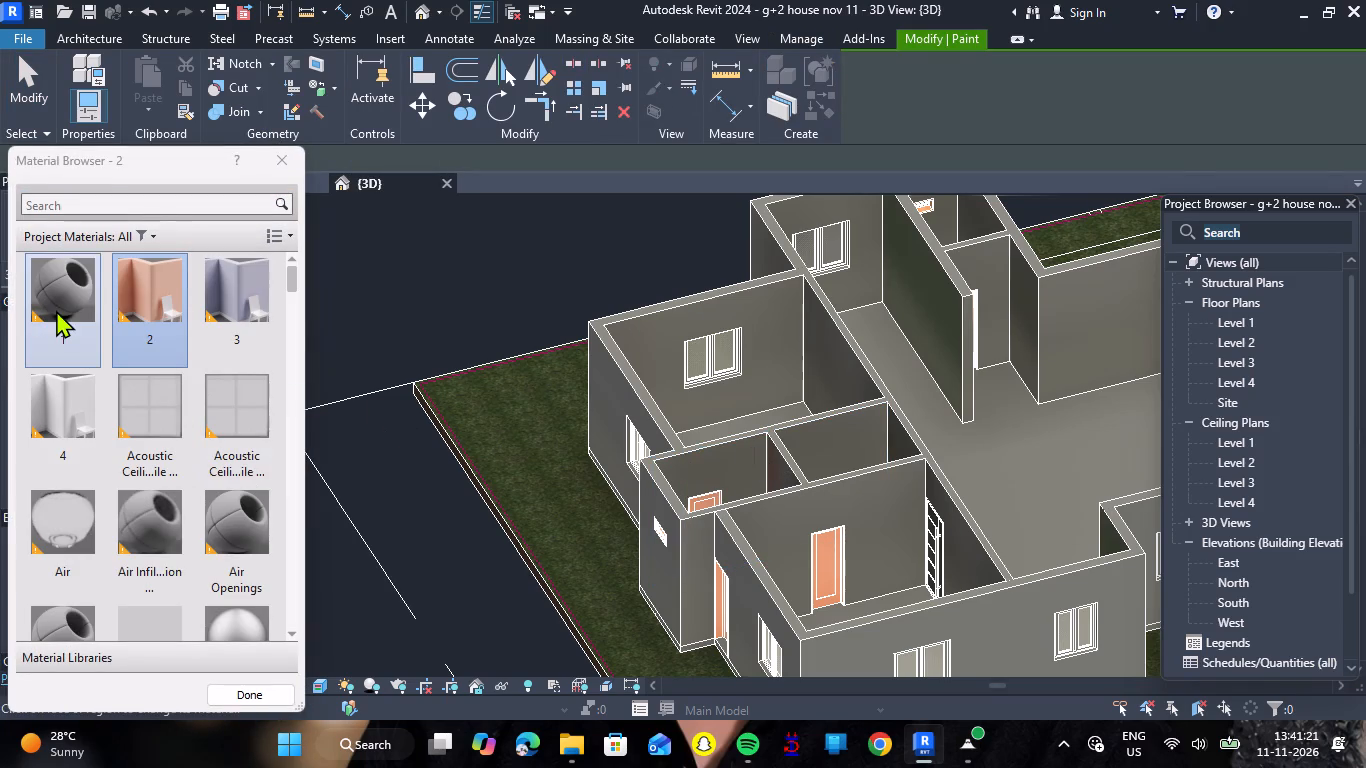
pyautogui.click(214, 319)
pyautogui.click(214, 319)
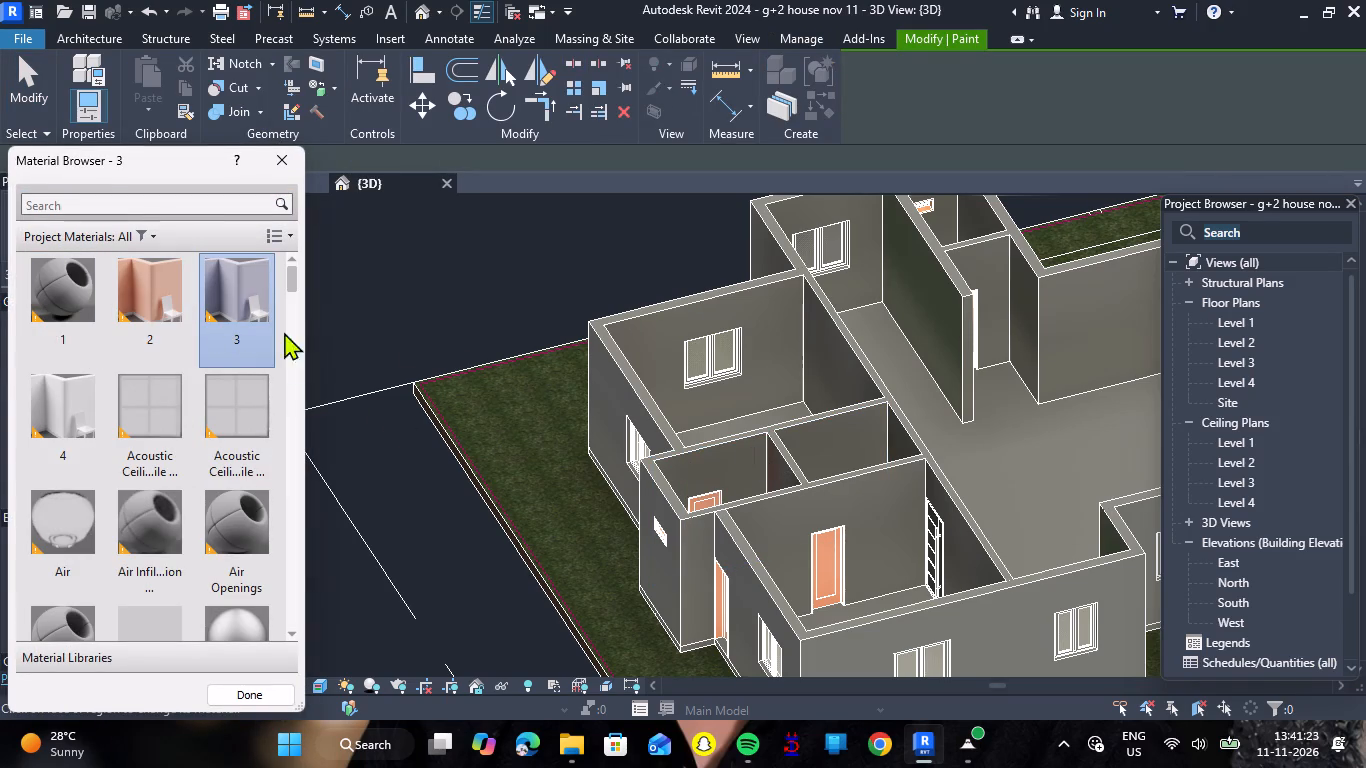
pyautogui.click(672, 355)
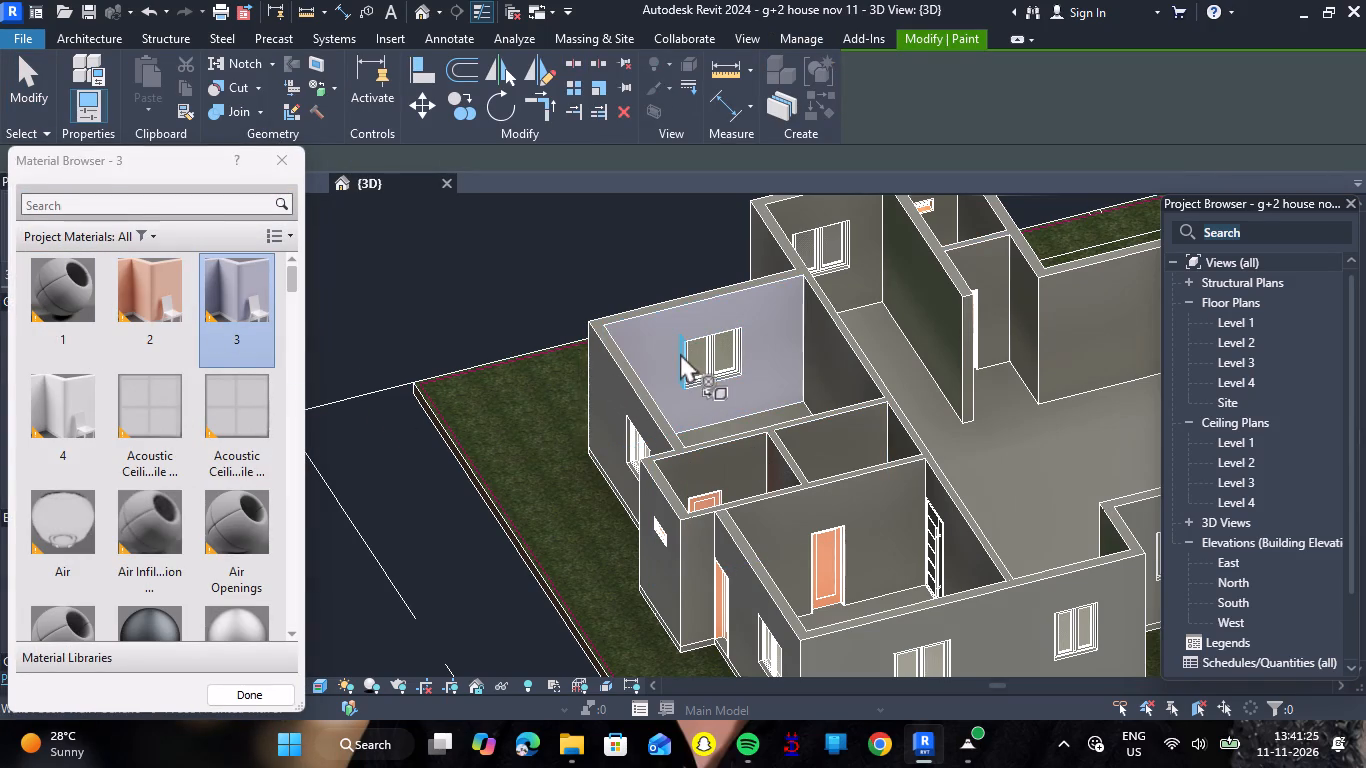
# Paint the same bedroom's interior wall face on the side shared with the main hall with material 1.
pyautogui.keyDown('shift'); pyautogui.moveTo(740, 404); pyautogui.dragTo(734, 404, button='right'); pyautogui.keyUp('shift')
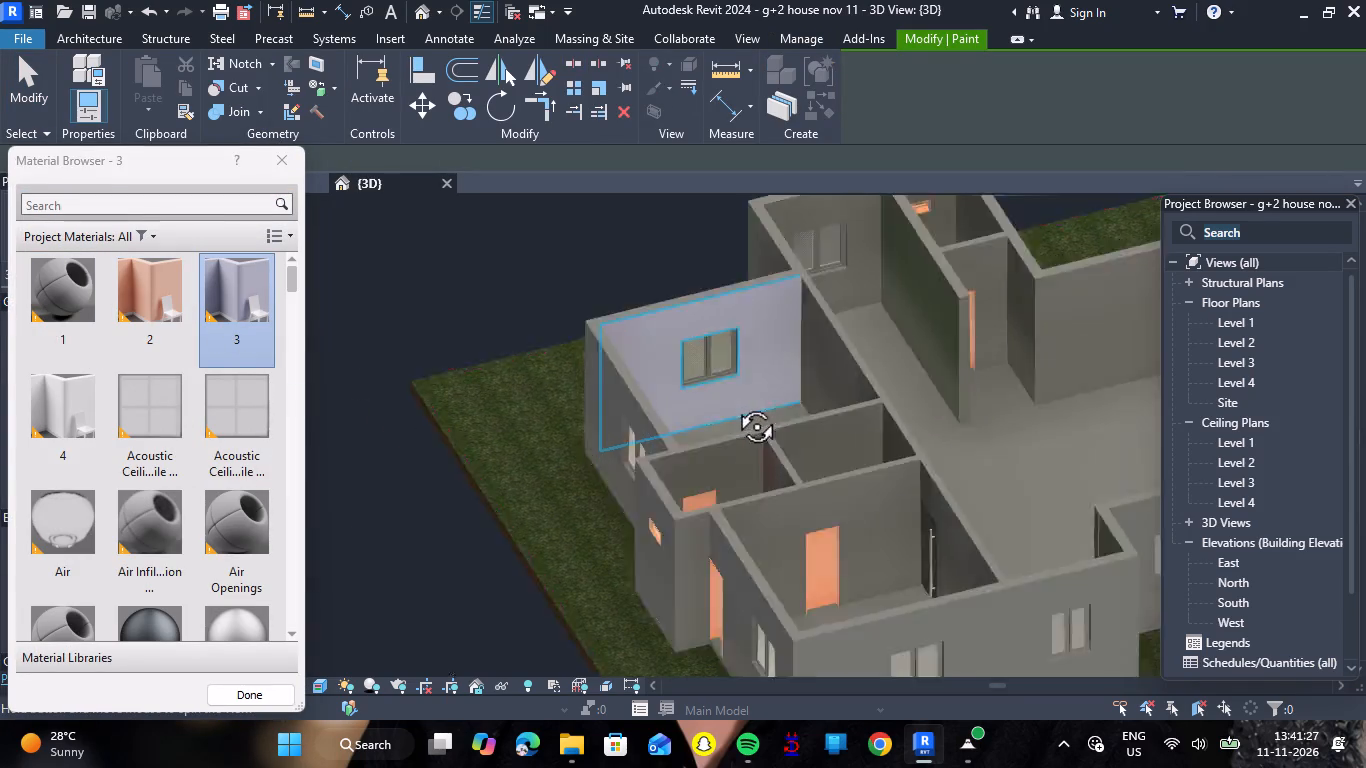
pyautogui.keyDown('shift'); pyautogui.moveTo(734, 404); pyautogui.dragTo(651, 449, button='right'); pyautogui.keyUp('shift')
pyautogui.scroll(-4, 685, 445)
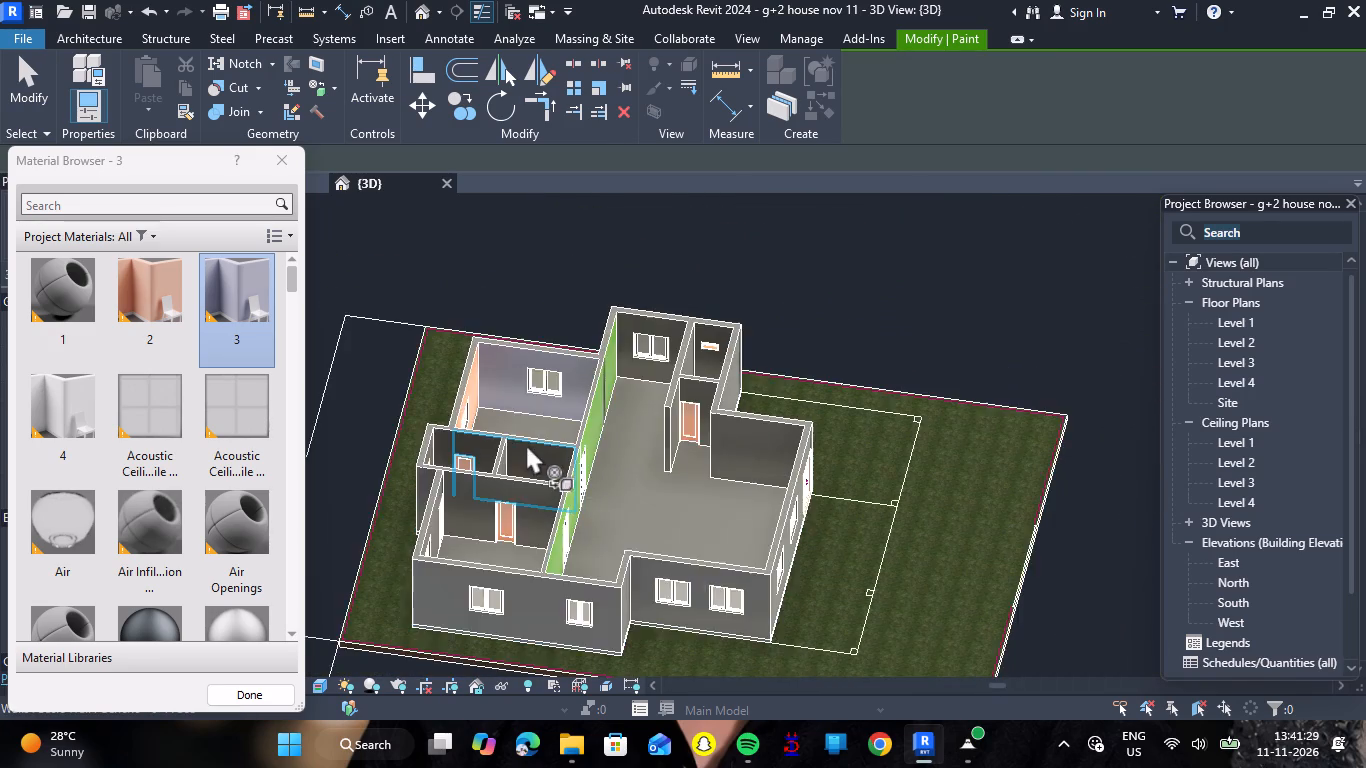
pyautogui.scroll(7, 525, 445)
pyautogui.keyDown('shift'); pyautogui.moveTo(561, 450); pyautogui.dragTo(622, 452, button='right'); pyautogui.keyUp('shift')
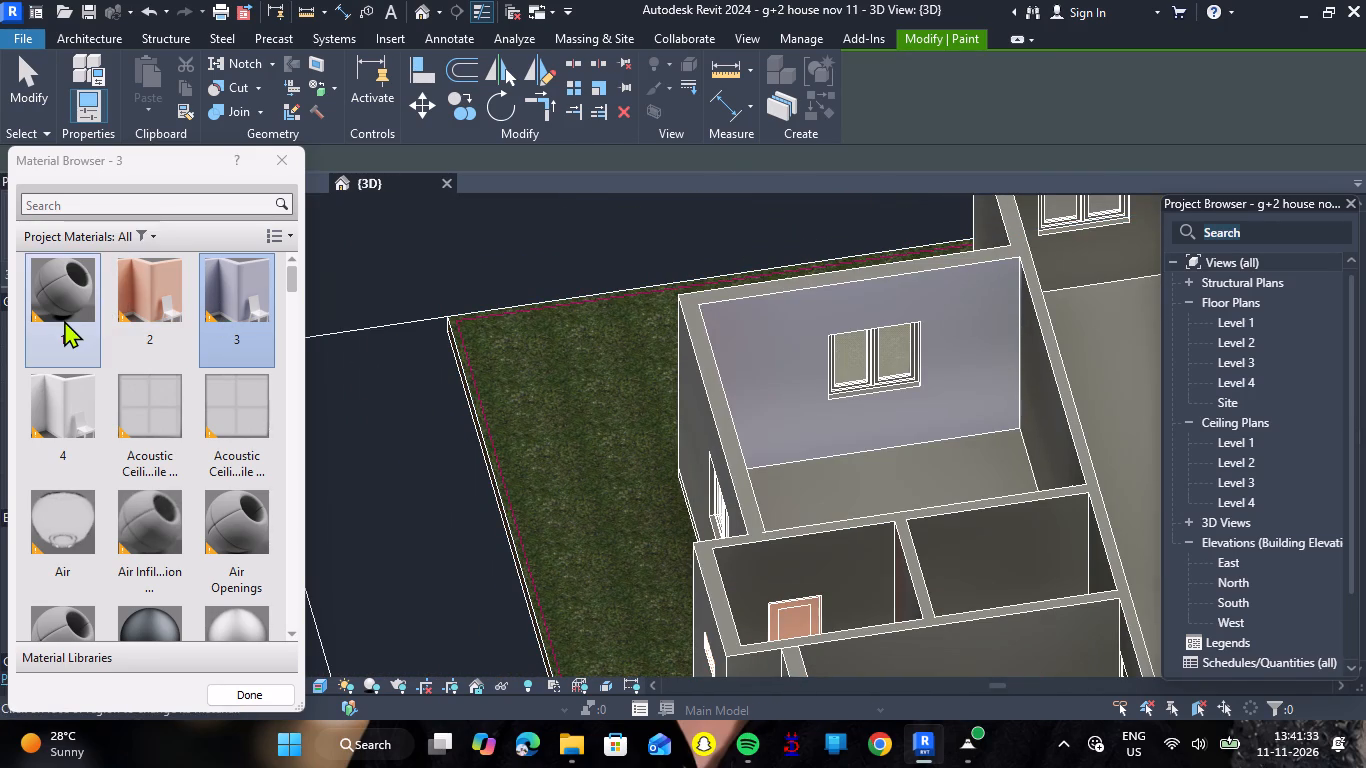
pyautogui.click(64, 320)
pyautogui.click(1051, 384)
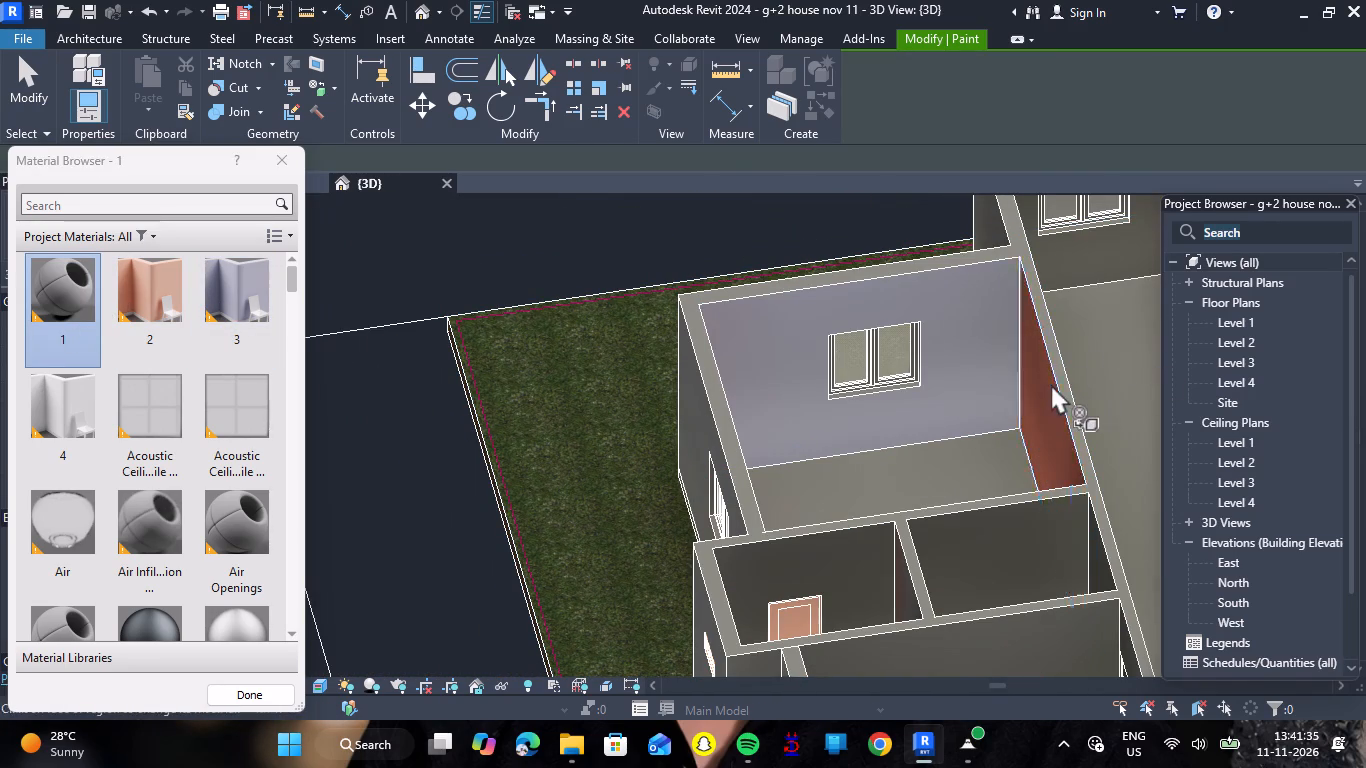
# Paint the same bedroom's partition wall with the door, opposite its material 3 window wall, with material 3.
pyautogui.keyDown('shift'); pyautogui.moveTo(1010, 403); pyautogui.dragTo(897, 410, button='right'); pyautogui.keyUp('shift')
pyautogui.scroll(-6, 889, 414)
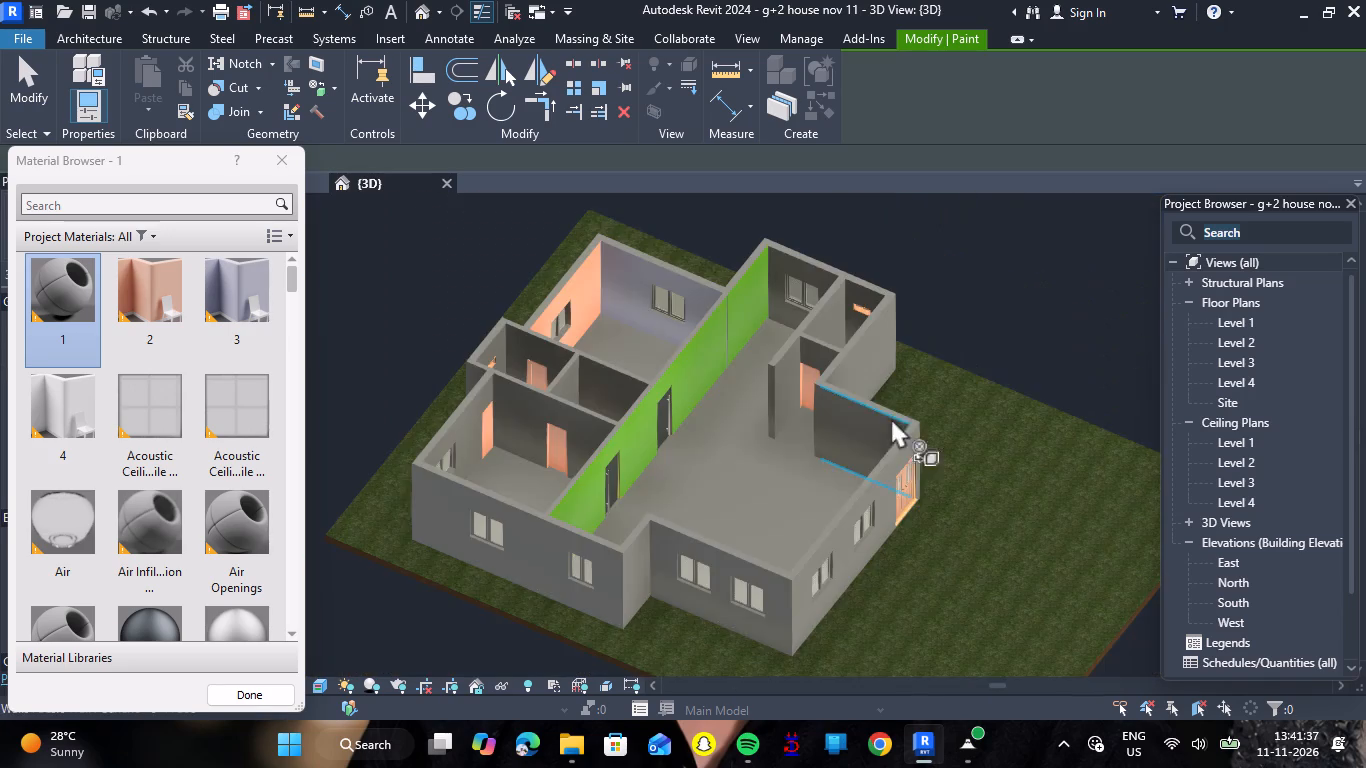
pyautogui.keyDown('shift'); pyautogui.moveTo(743, 333); pyautogui.dragTo(638, 398, button='right'); pyautogui.keyUp('shift')
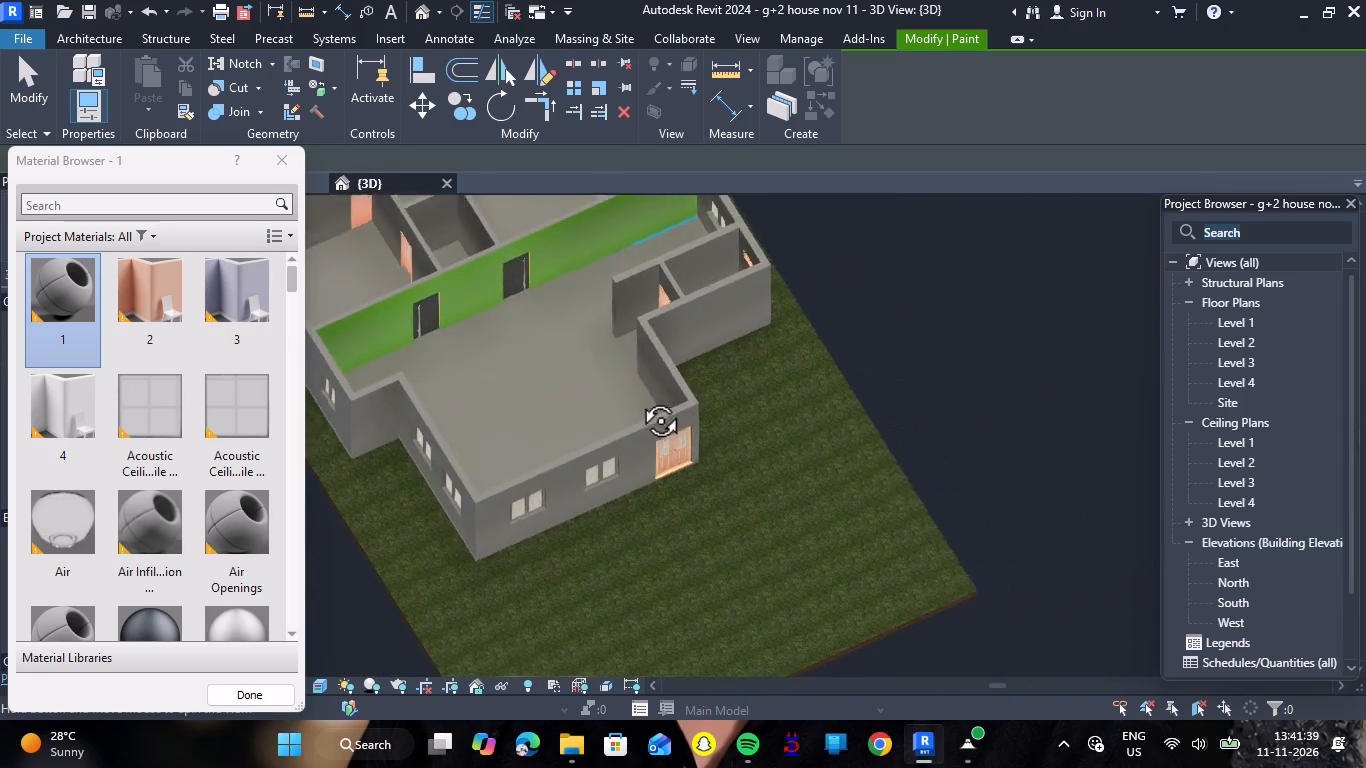
pyautogui.keyDown('shift'); pyautogui.moveTo(638, 398); pyautogui.dragTo(635, 395, button='right'); pyautogui.keyUp('shift')
pyautogui.scroll(-7, 775, 391)
pyautogui.scroll(7, 752, 216)
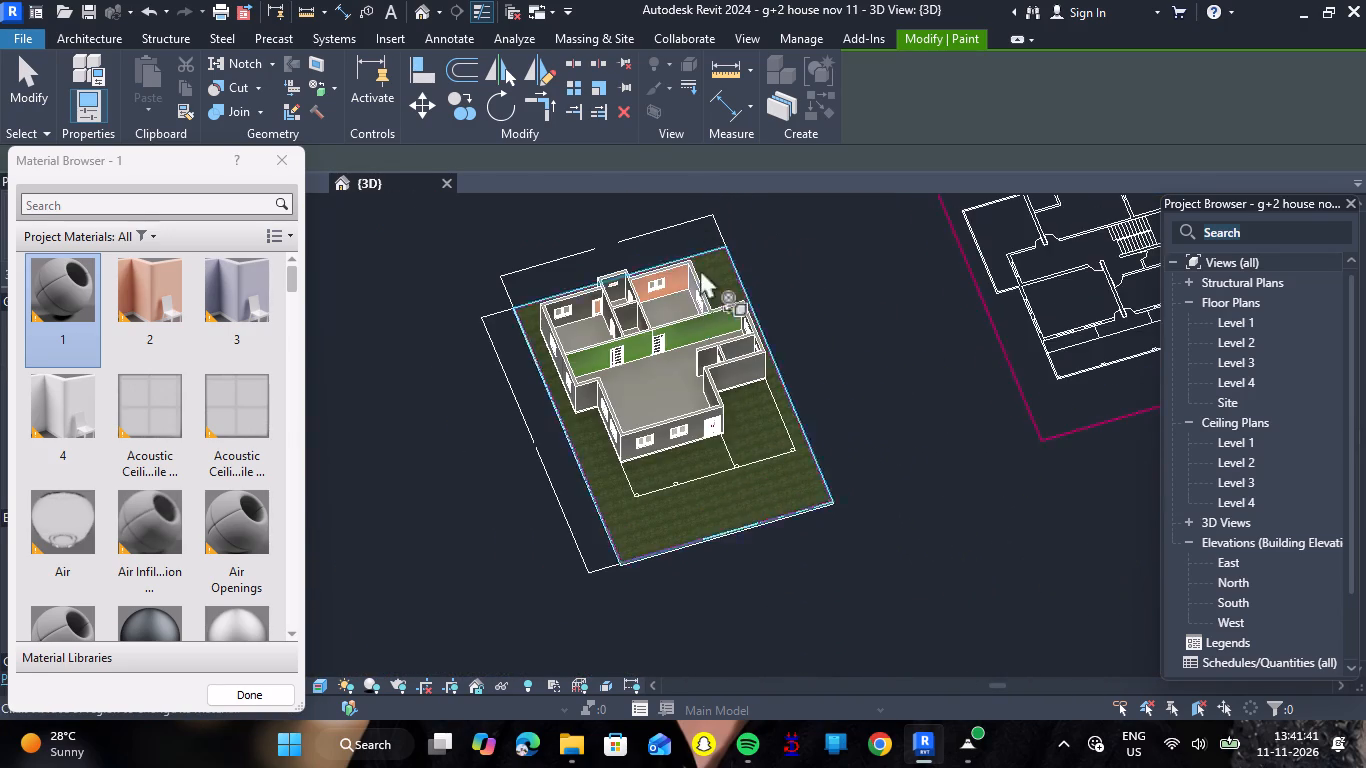
pyautogui.scroll(7, 664, 262)
pyautogui.keyDown('shift'); pyautogui.moveTo(871, 366); pyautogui.dragTo(784, 417, button='right'); pyautogui.keyUp('shift')
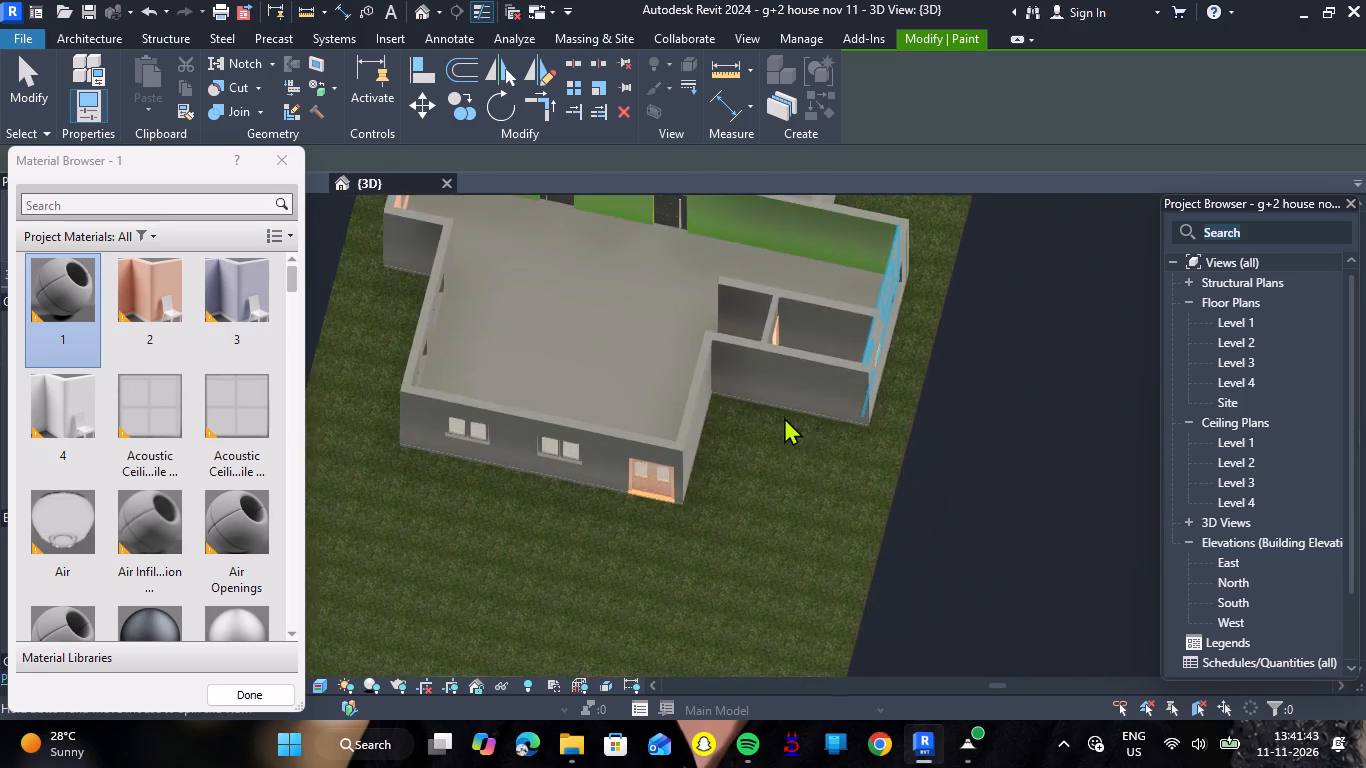
pyautogui.keyDown('shift'); pyautogui.moveTo(796, 452); pyautogui.dragTo(803, 232, button='right'); pyautogui.keyUp('shift')
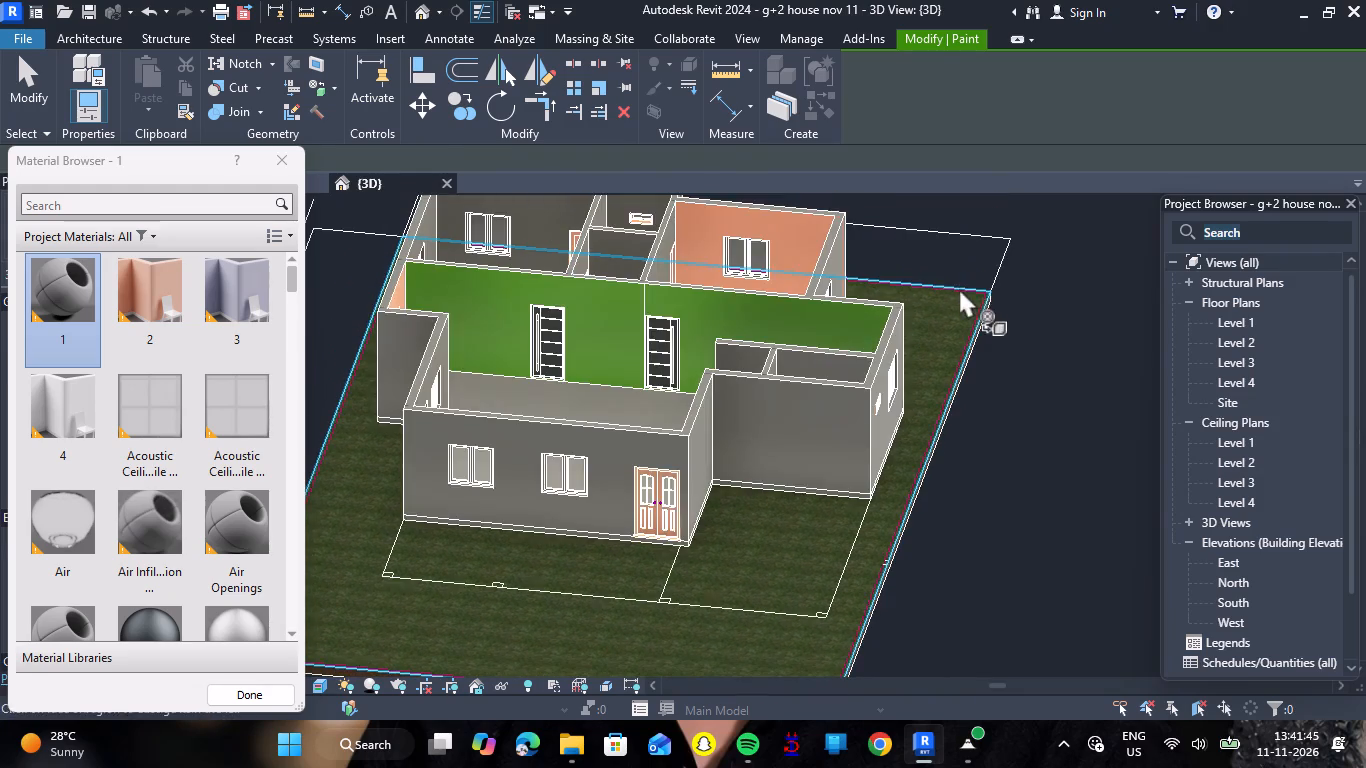
pyautogui.keyDown('shift'); pyautogui.moveTo(959, 288); pyautogui.dragTo(888, 353, button='right'); pyautogui.keyUp('shift')
pyautogui.scroll(-7, 921, 409)
pyautogui.scroll(6, 915, 255)
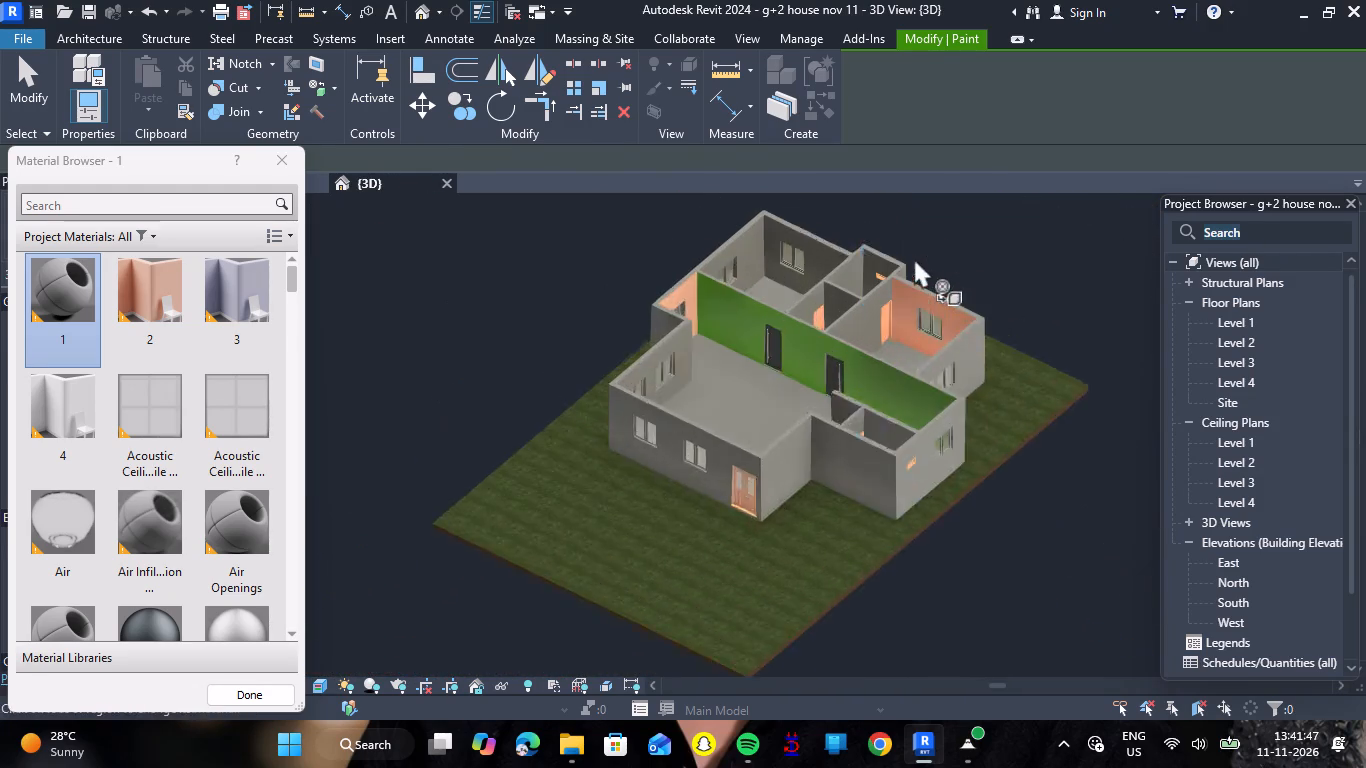
pyautogui.scroll(6, 914, 258)
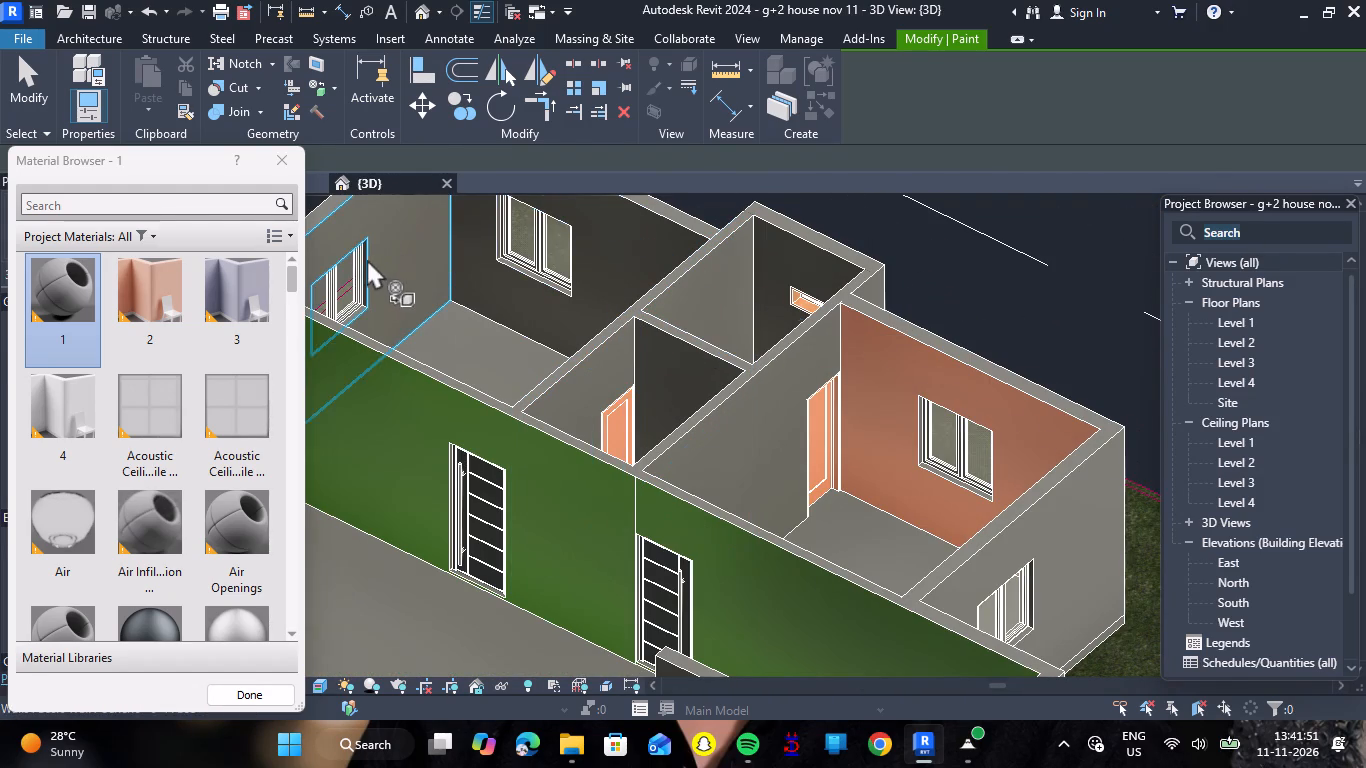
pyautogui.click(214, 302)
pyautogui.click(767, 433)
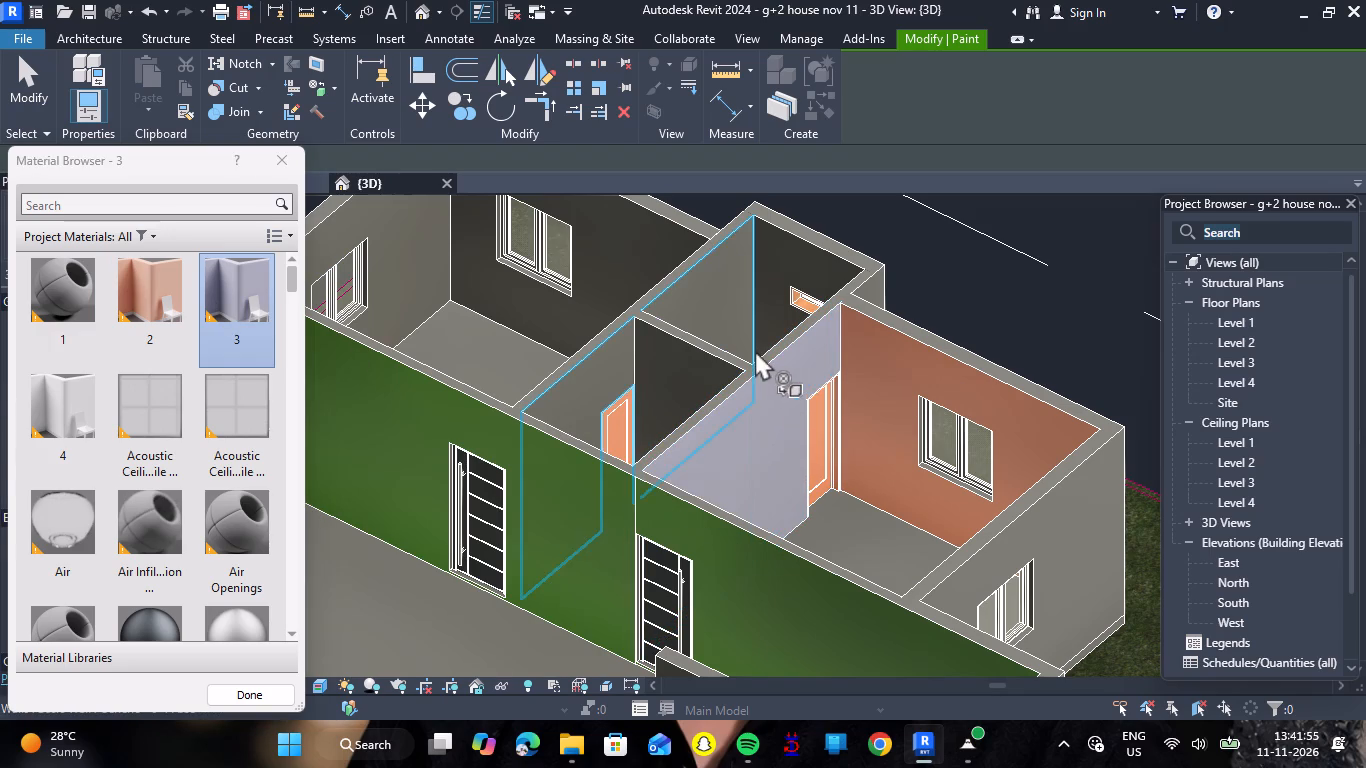
# Paint the two exposed floor slab edges meeting at the outer corner beside the double entrance door with material 4.
pyautogui.scroll(-5, 749, 352)
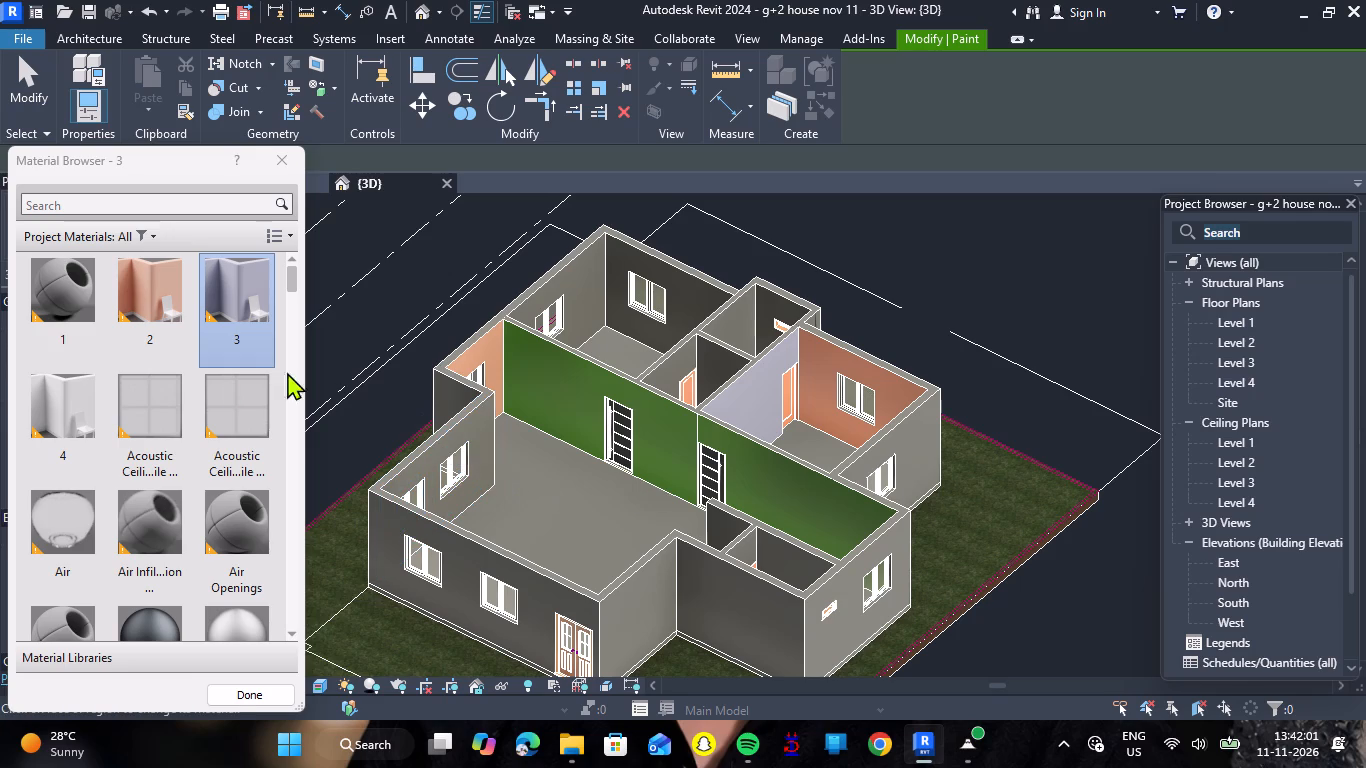
pyautogui.click(86, 406)
pyautogui.scroll(-1, 816, 384)
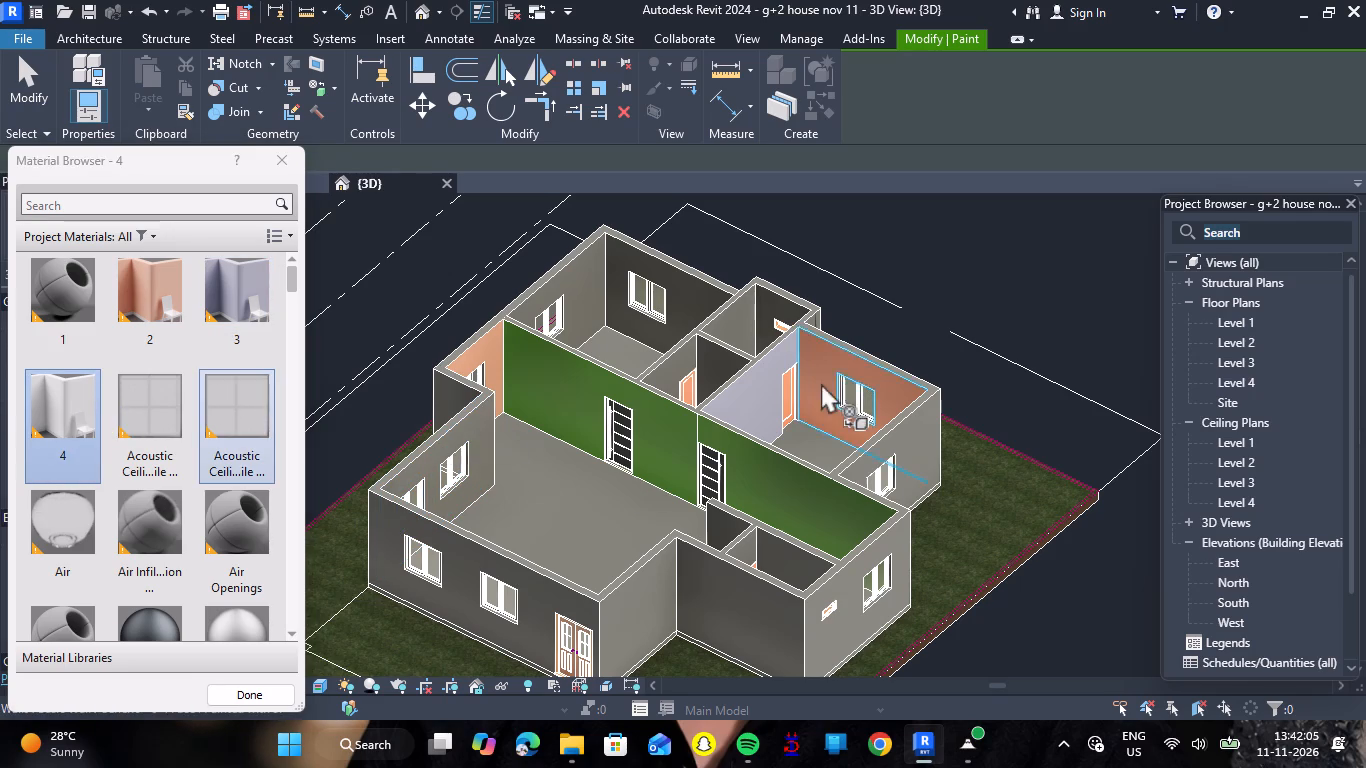
pyautogui.scroll(-2, 821, 383)
pyautogui.keyDown('shift'); pyautogui.moveTo(793, 480); pyautogui.dragTo(807, 289, button='right'); pyautogui.keyUp('shift')
pyautogui.scroll(6, 695, 678)
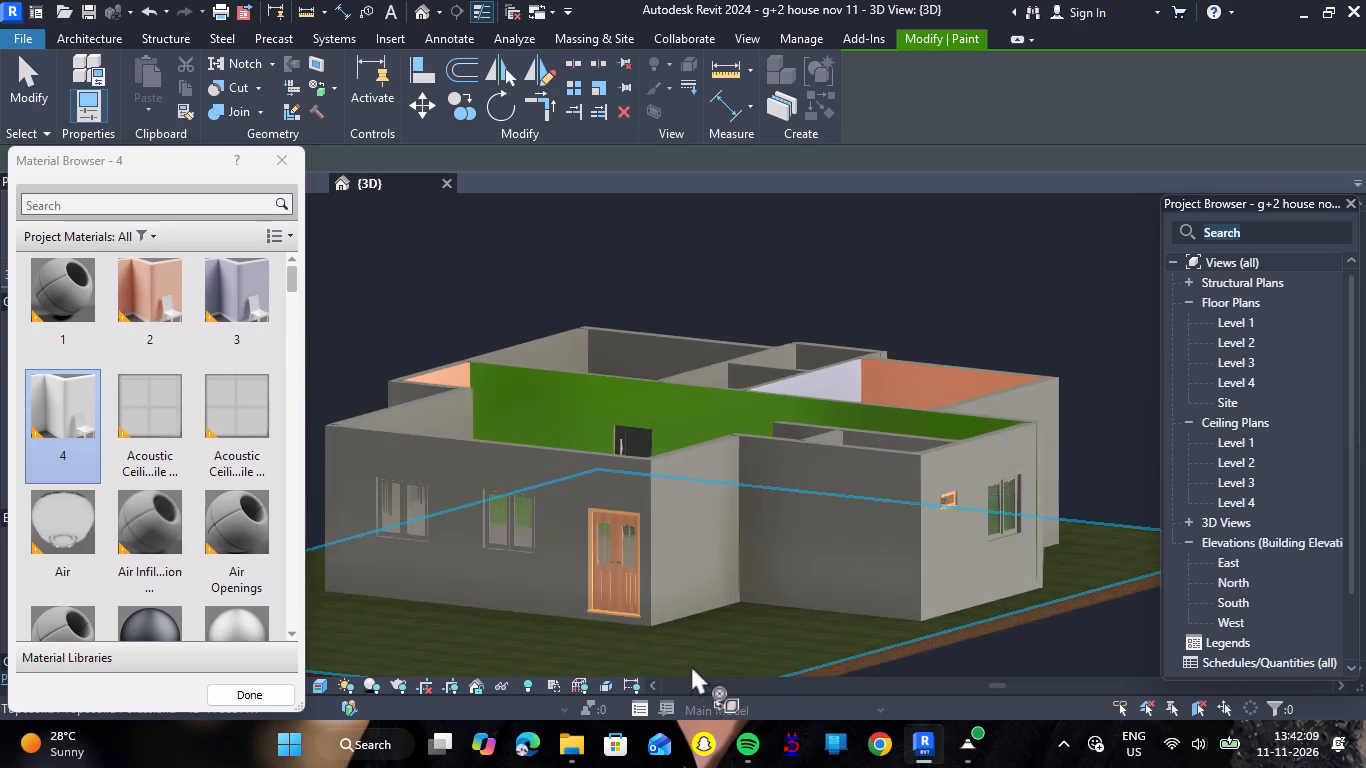
pyautogui.scroll(8, 691, 665)
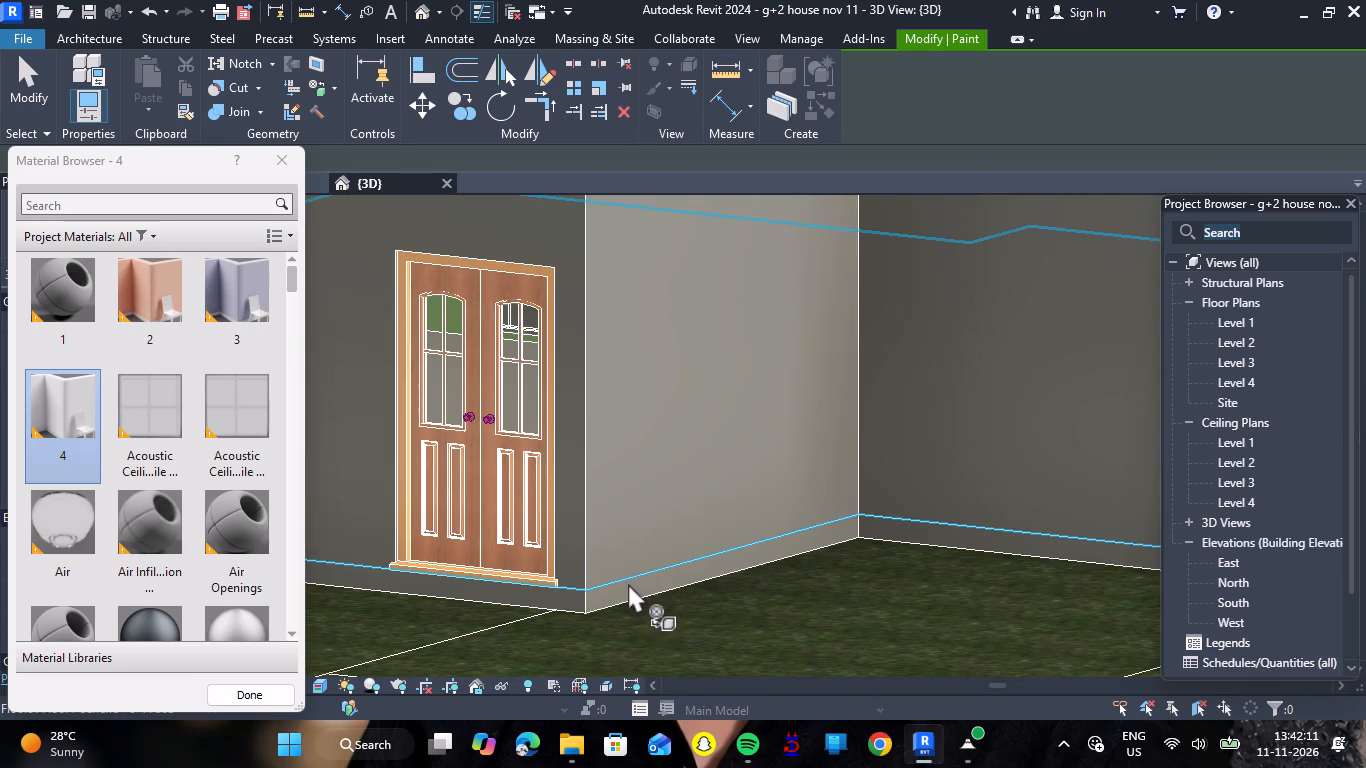
pyautogui.scroll(8, 601, 598)
pyautogui.click(601, 598)
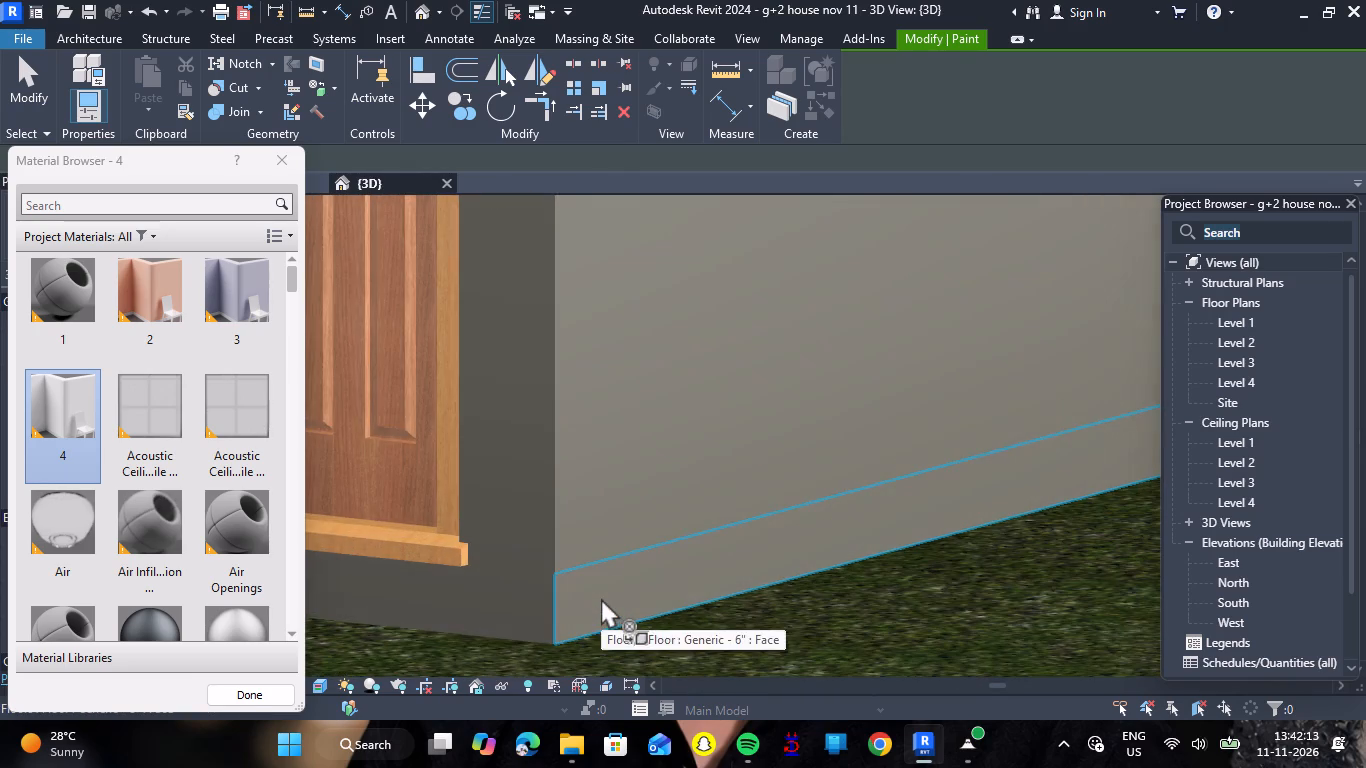
pyautogui.click(546, 605)
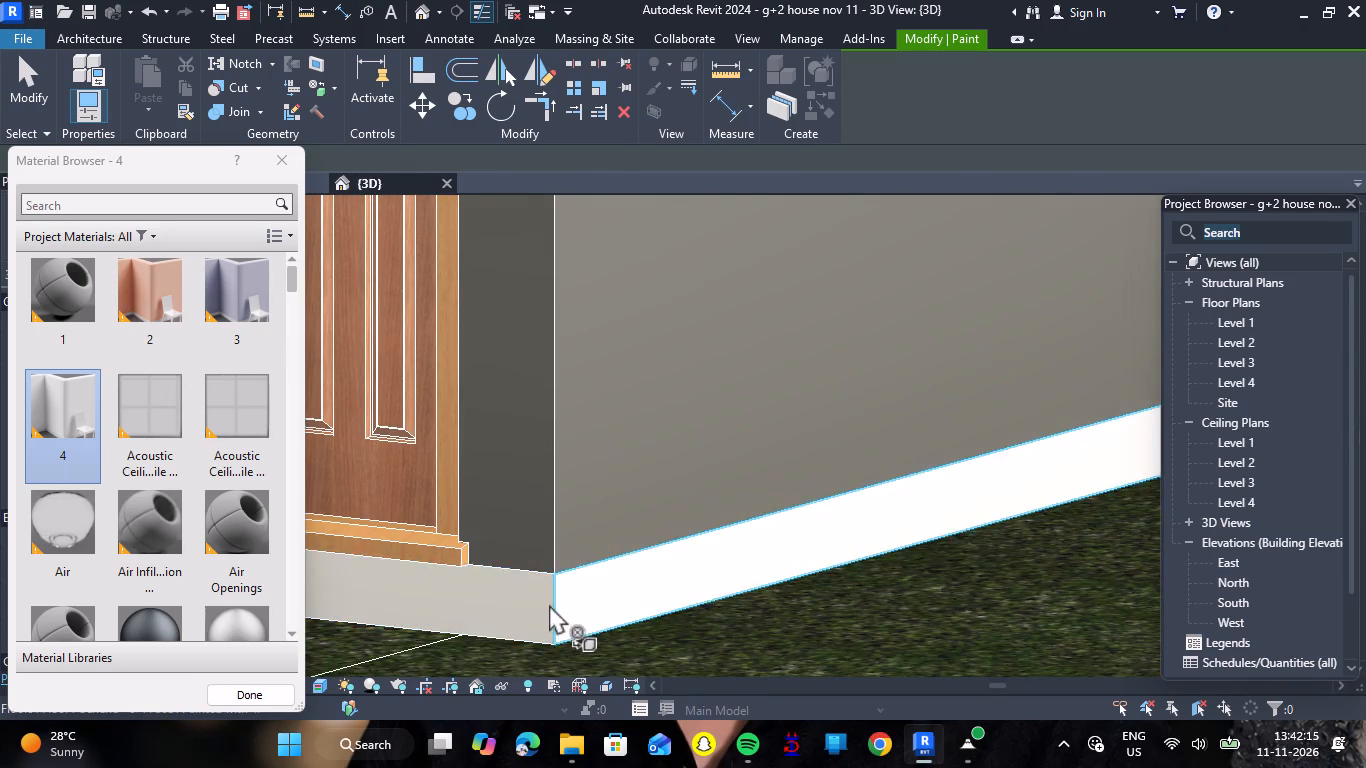
# Paint the two floor slab edges meeting at the next projecting outer corner beyond the entrance recess with material 4.
pyautogui.scroll(-9, 551, 604)
pyautogui.scroll(-8, 1089, 624)
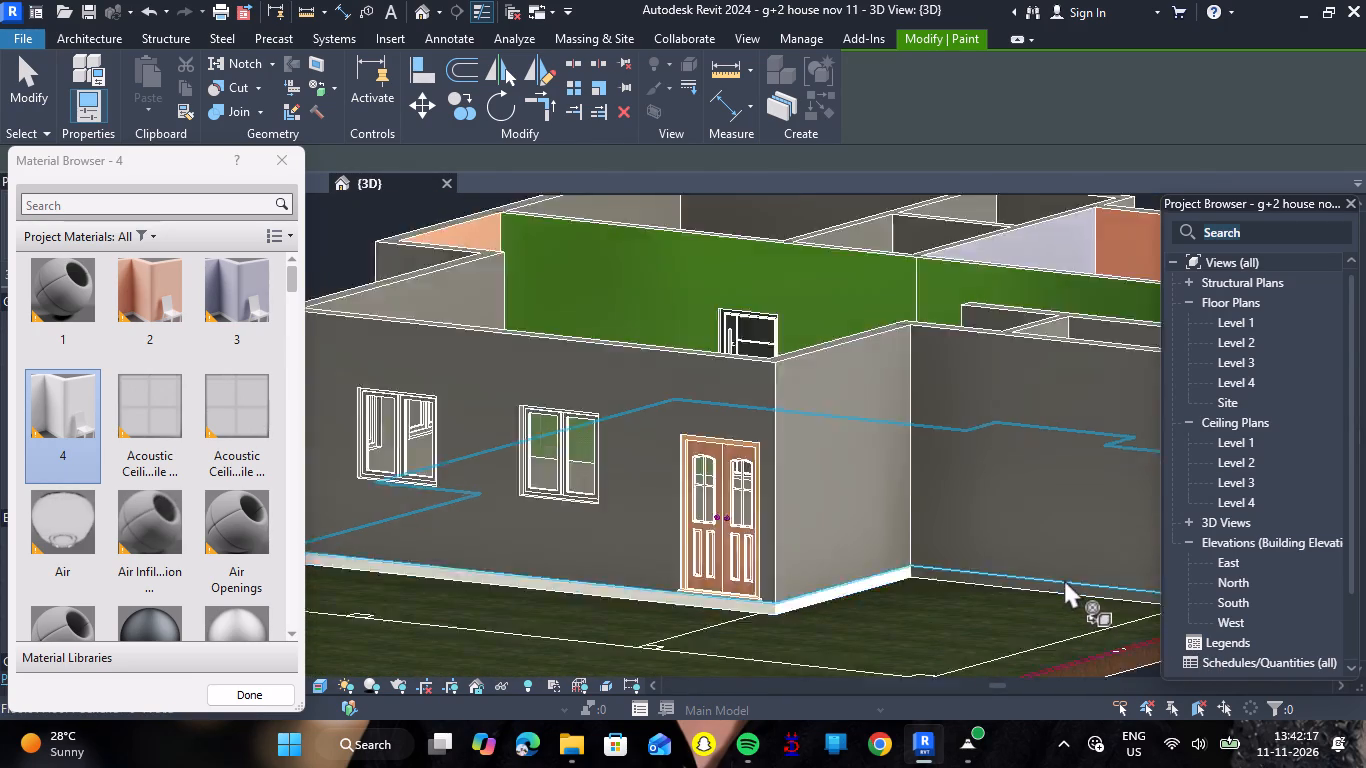
pyautogui.scroll(-2, 1064, 579)
pyautogui.scroll(13, 1136, 594)
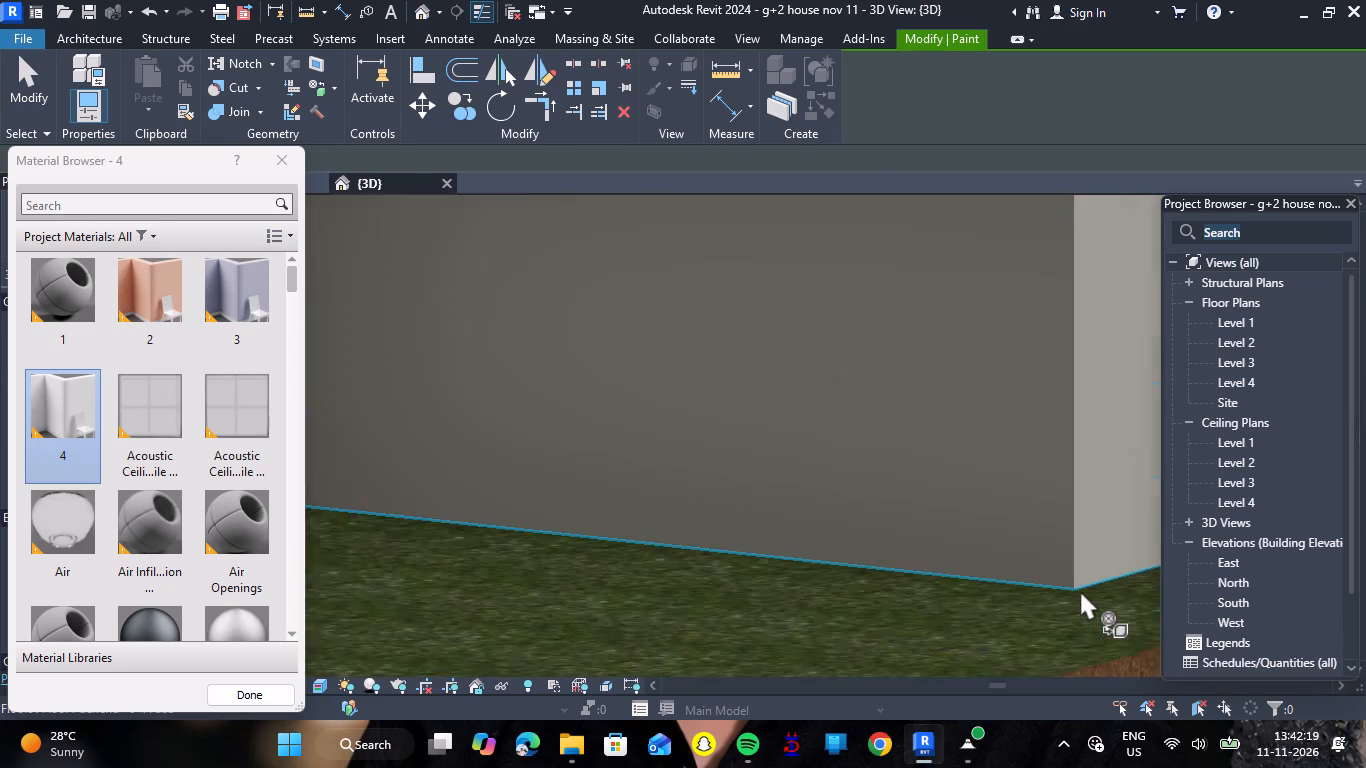
pyautogui.scroll(11, 1080, 590)
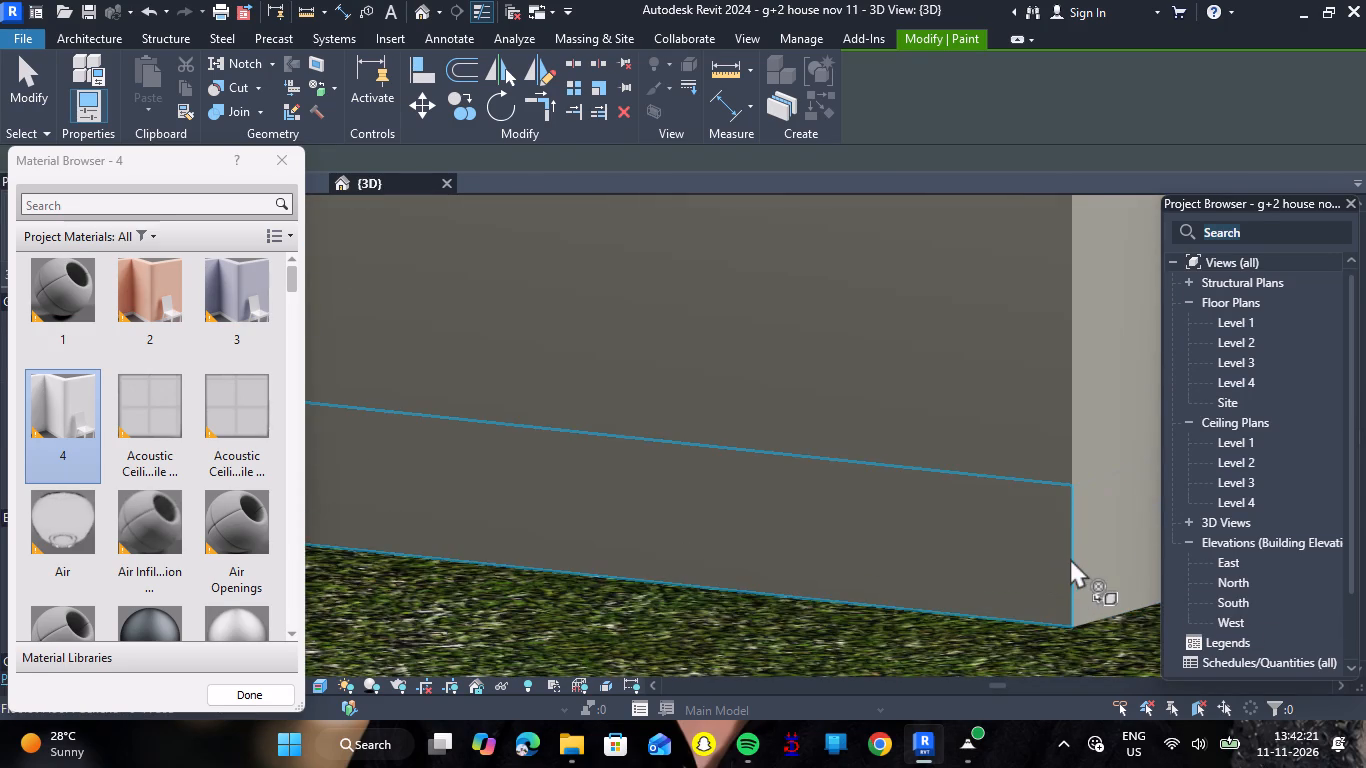
pyautogui.click(1067, 558)
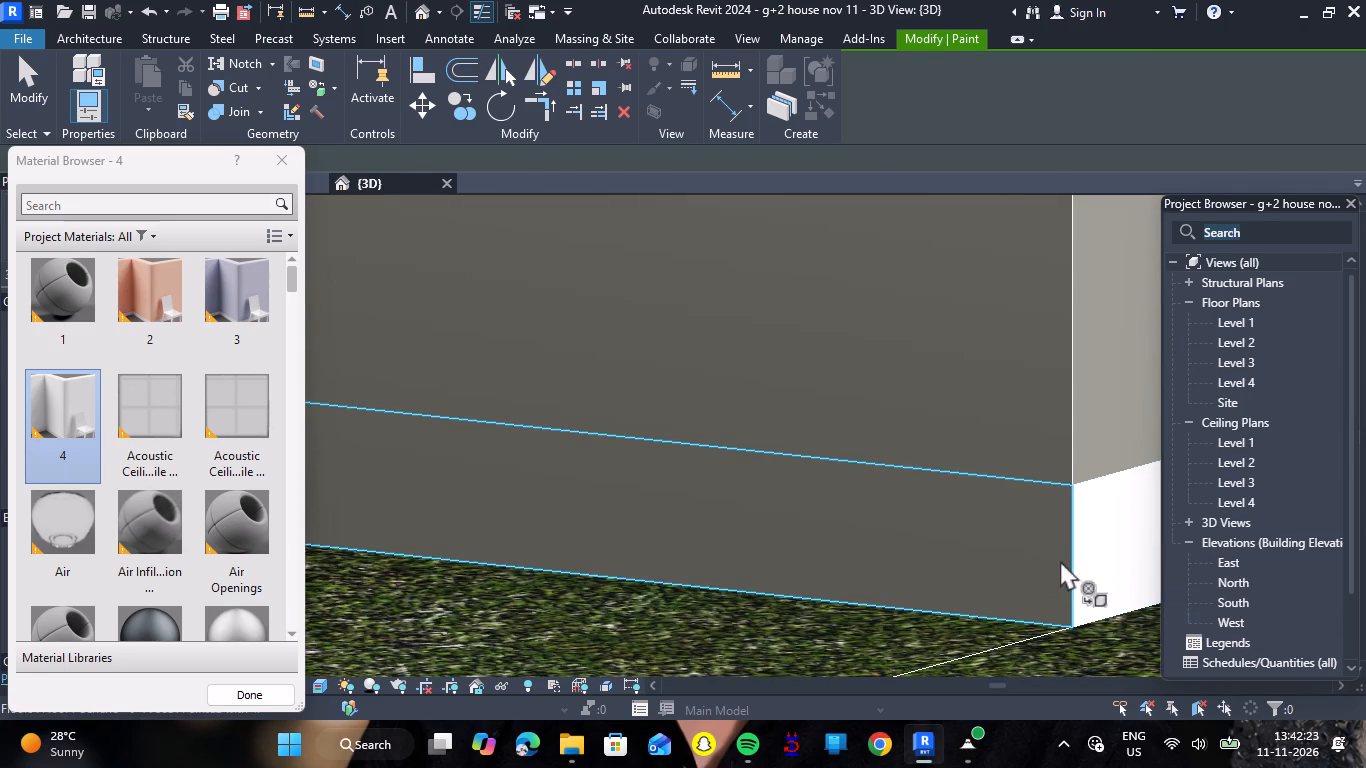
pyautogui.click(1060, 560)
pyautogui.scroll(-19, 1047, 562)
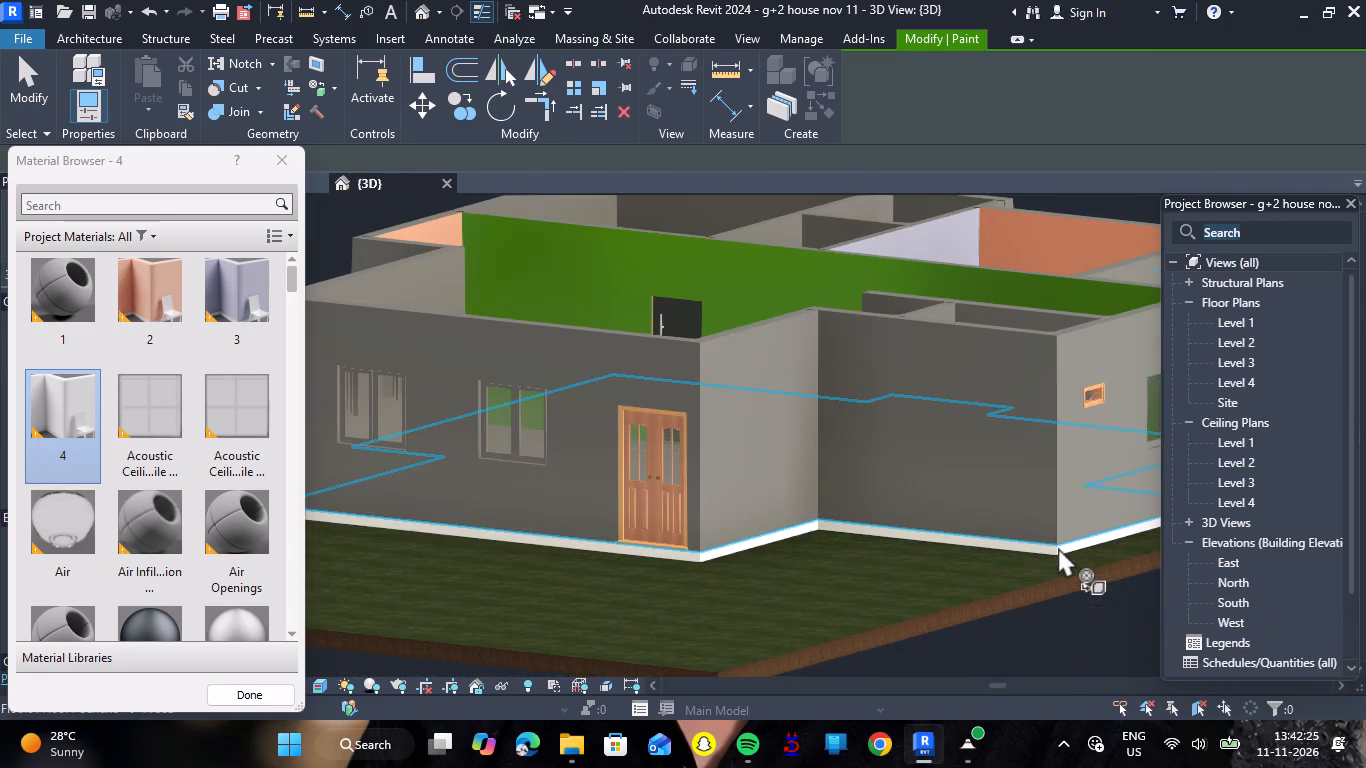
pyautogui.scroll(-4, 1058, 546)
pyautogui.keyDown('shift'); pyautogui.moveTo(566, 551); pyautogui.dragTo(747, 600); pyautogui.keyUp('shift')
pyautogui.keyDown('shift'); pyautogui.moveTo(566, 551); pyautogui.dragTo(747, 600, button='right'); pyautogui.keyUp('shift')
pyautogui.scroll(-7, 772, 504)
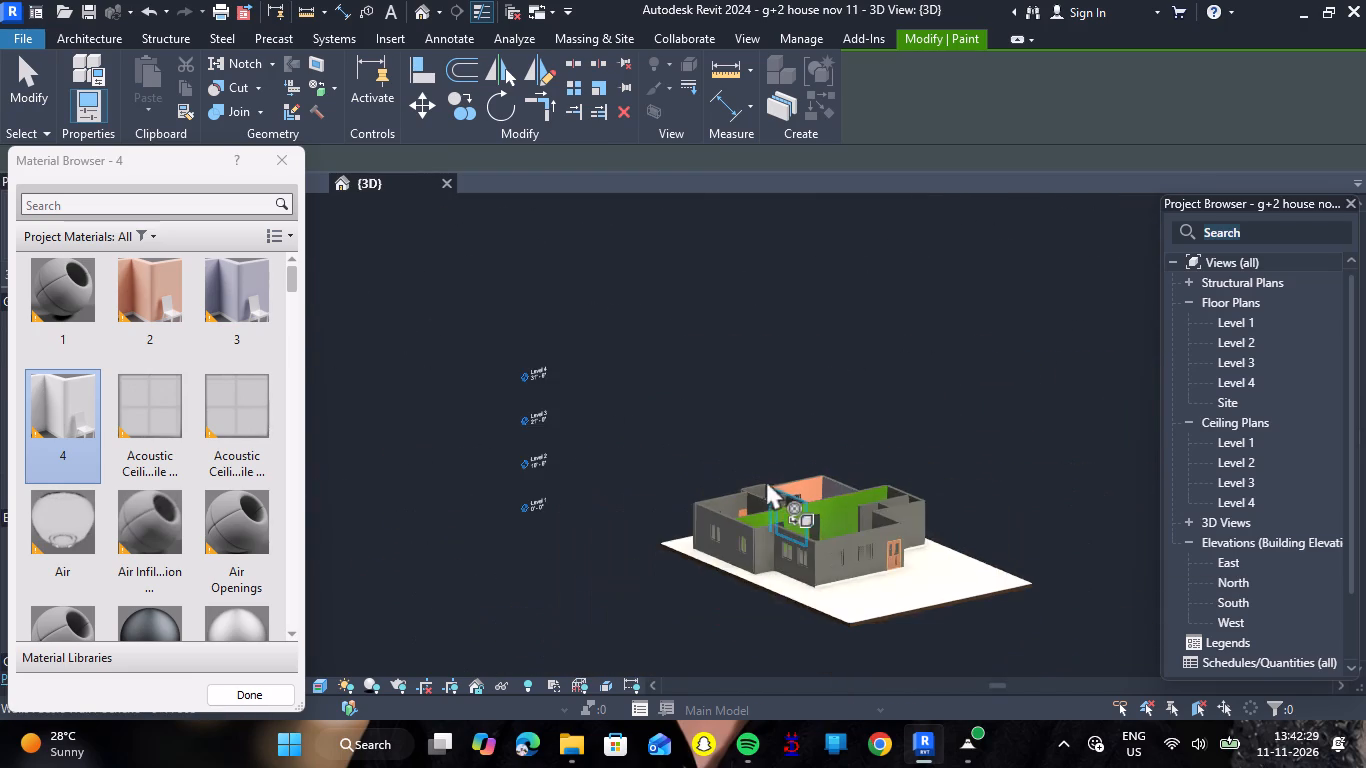
# Remove the paint from the top face of the grass ground slab around the house.
pyautogui.click(337, 85)
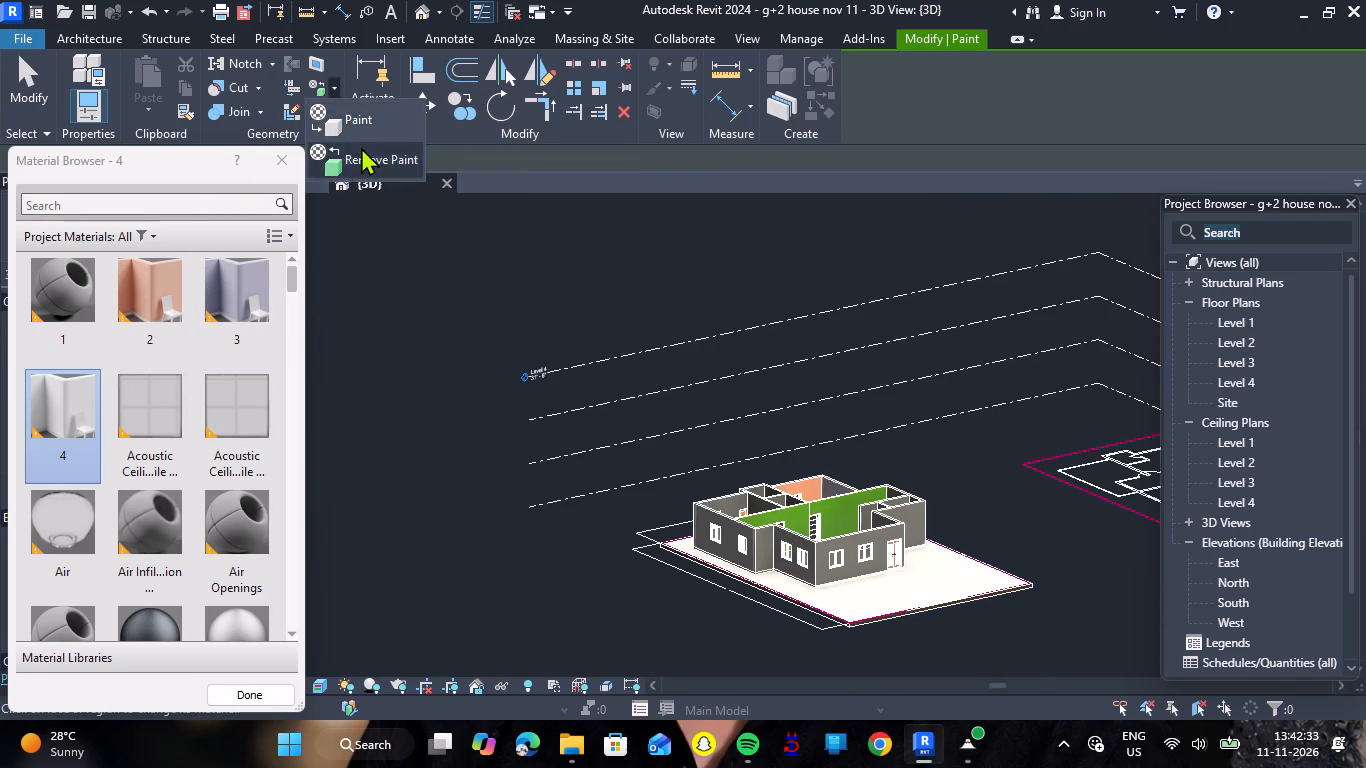
pyautogui.click(361, 147)
pyautogui.click(873, 602)
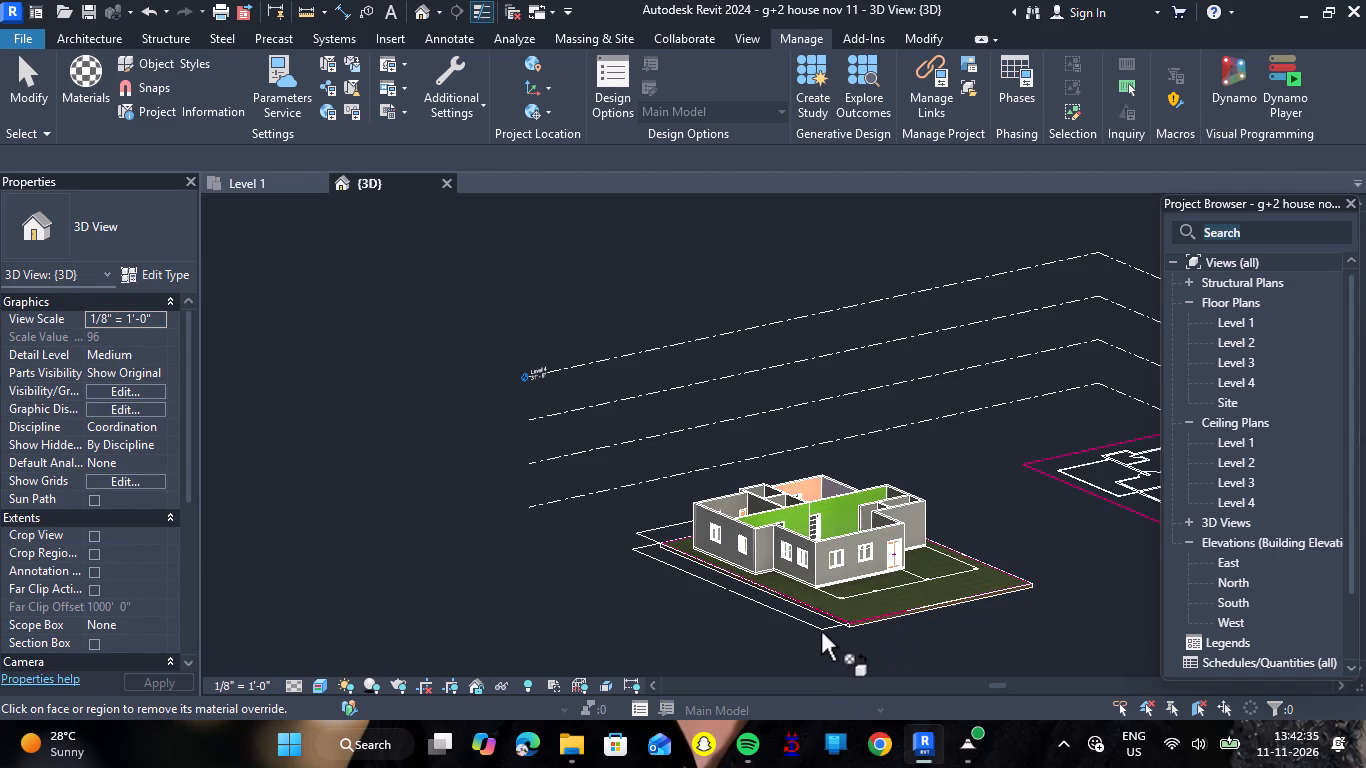
# Paint the floor slab edges under the two-window wall, the adjoining short return and the next window wall with material 4.
pyautogui.scroll(6, 797, 623)
pyautogui.scroll(6, 827, 524)
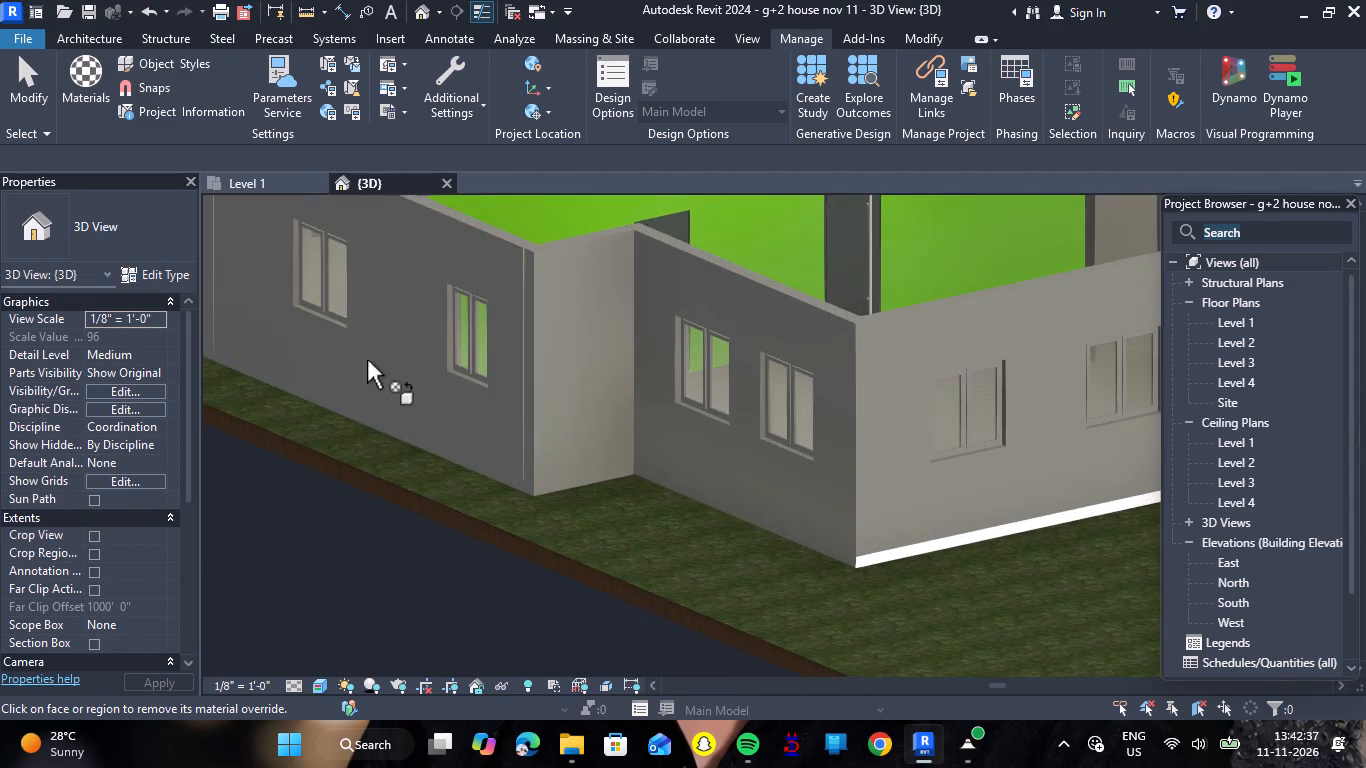
pyautogui.write('pt')
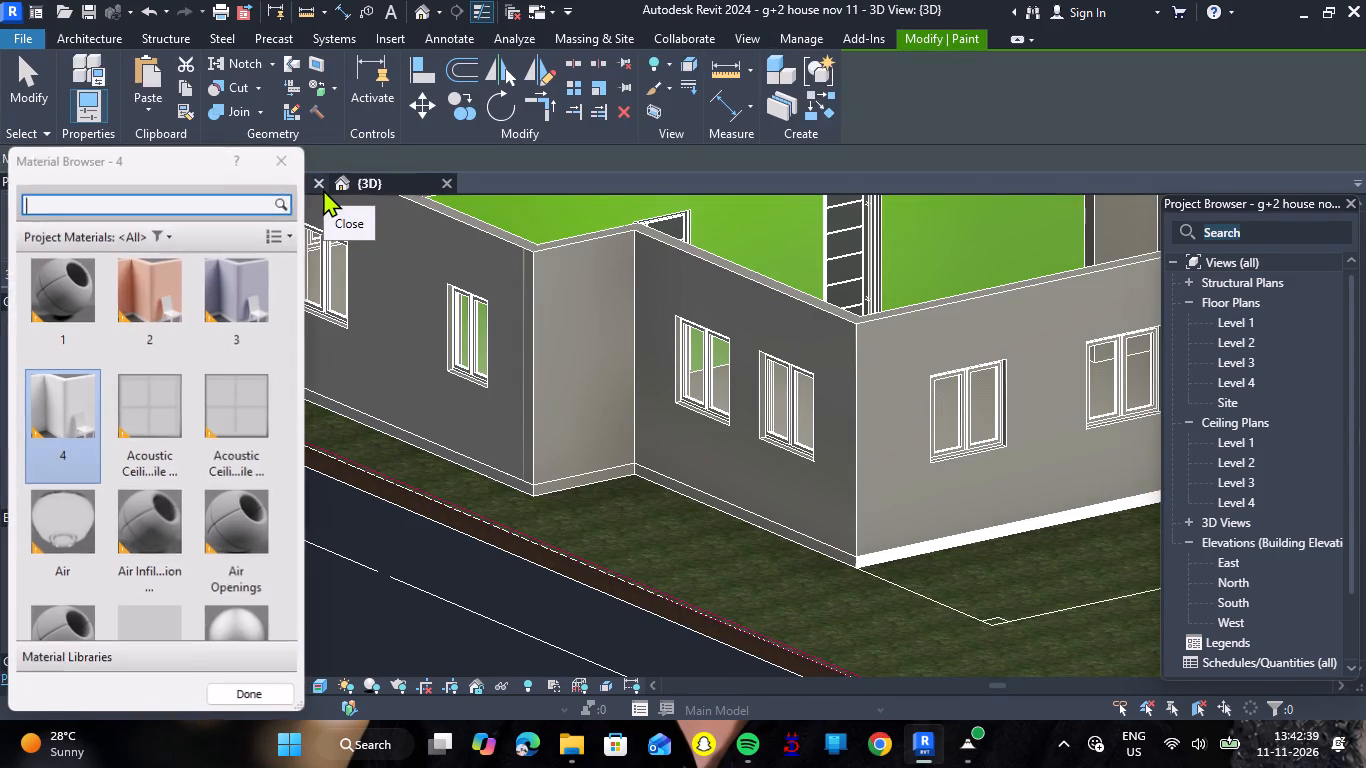
pyautogui.scroll(7, 789, 540)
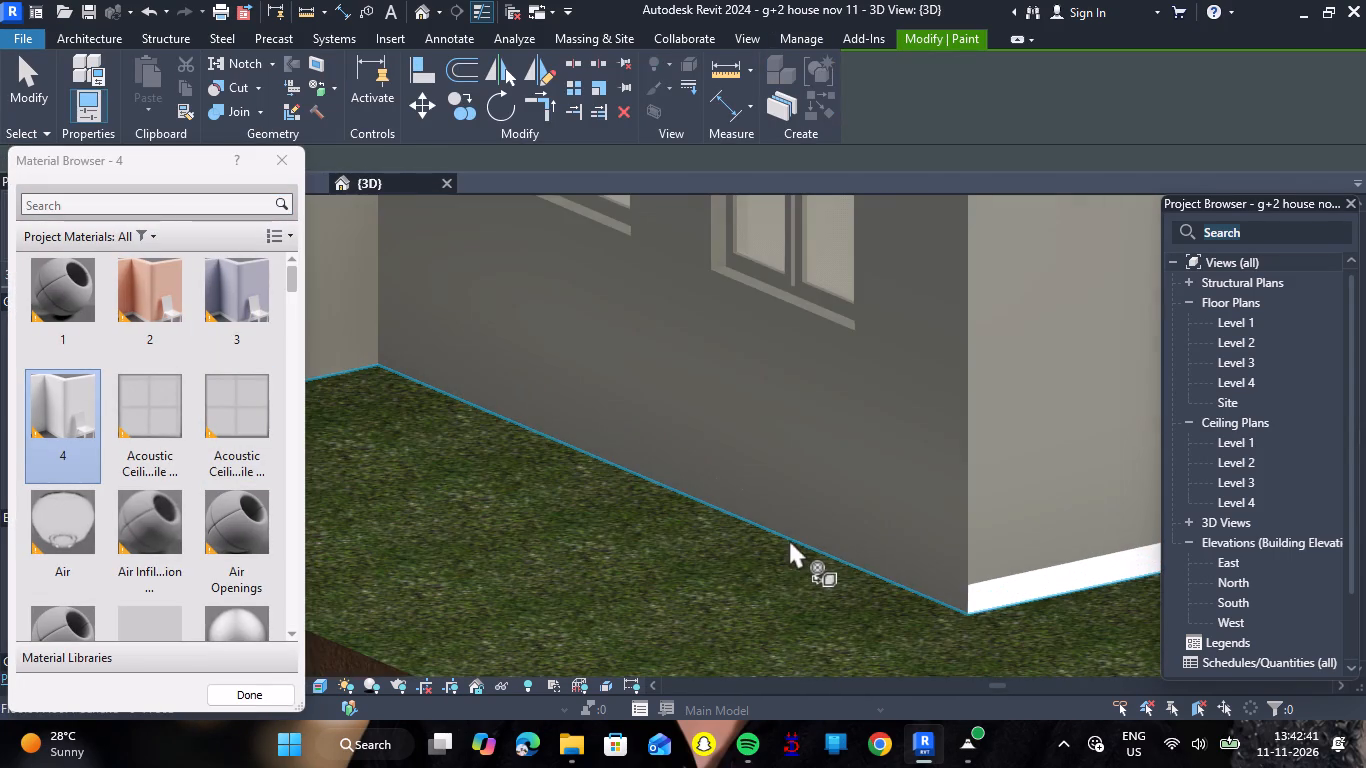
pyautogui.scroll(2, 782, 539)
pyautogui.click(1001, 605)
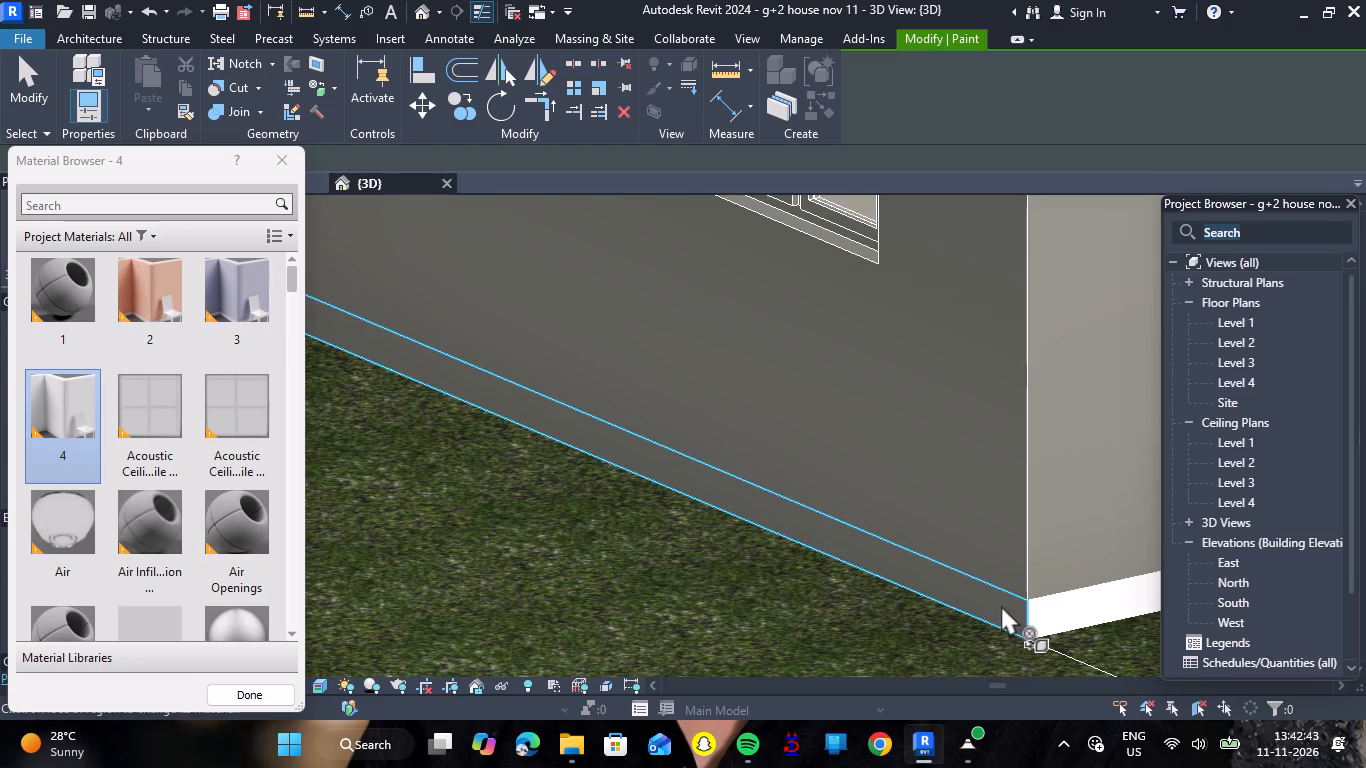
pyautogui.scroll(-10, 962, 601)
pyautogui.scroll(7, 764, 551)
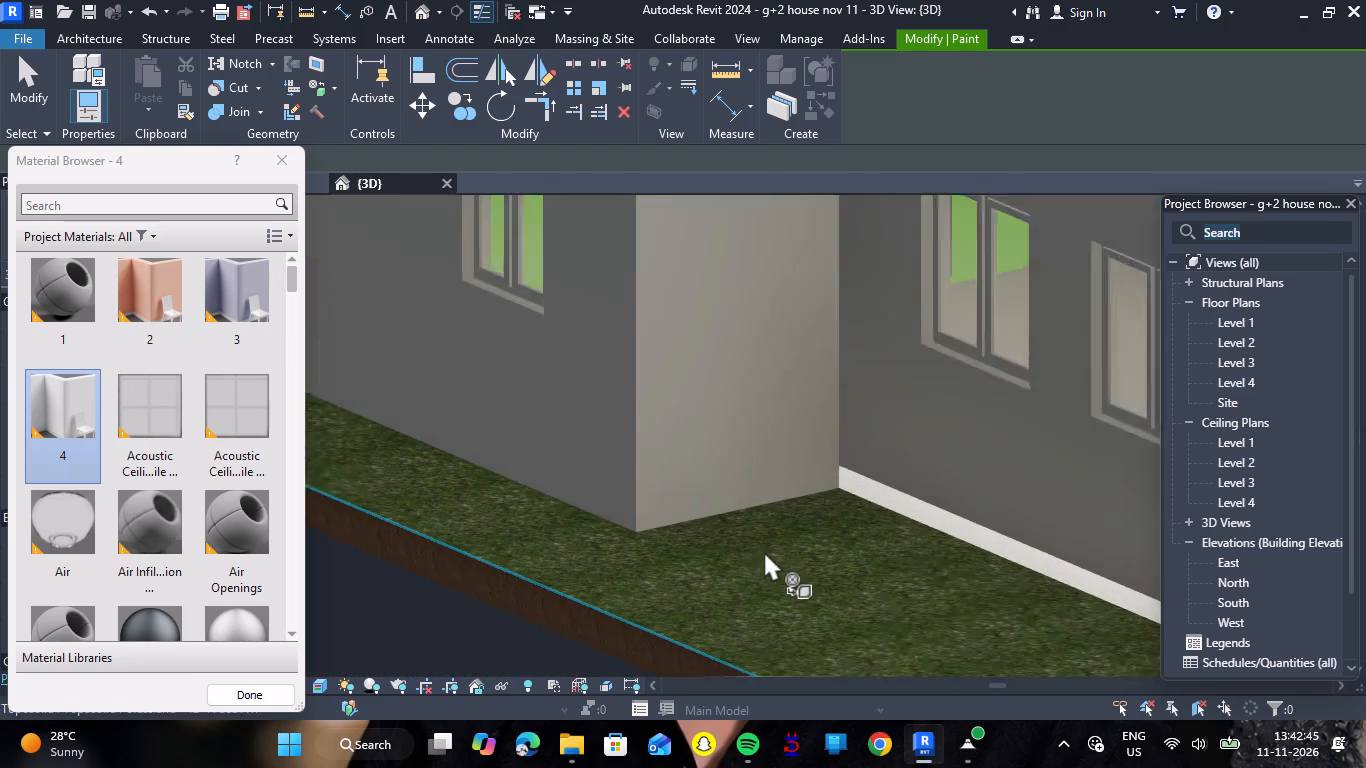
pyautogui.scroll(8, 633, 529)
pyautogui.click(612, 508)
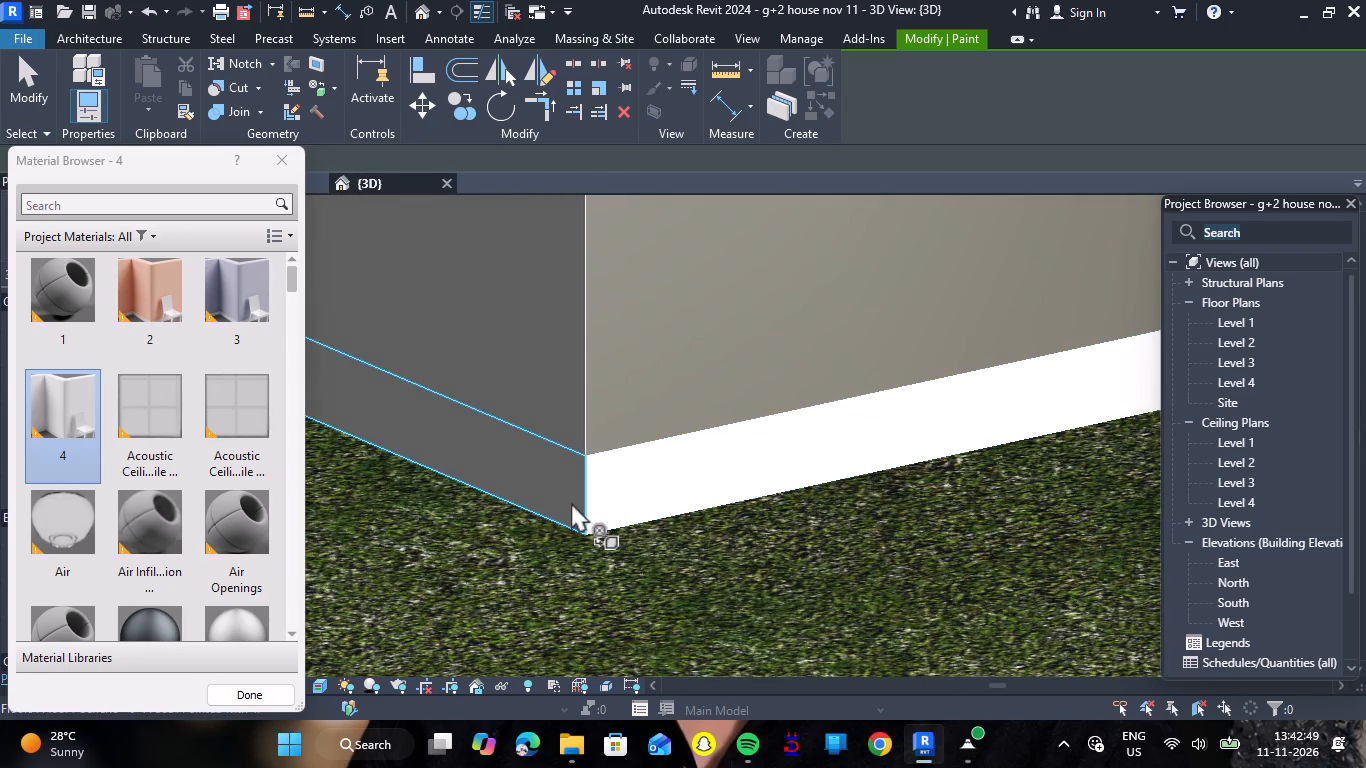
pyautogui.click(571, 502)
# Paint the slab edges under the exterior wall with the single door and the short return beside that door with material 4.
pyautogui.scroll(-19, 587, 511)
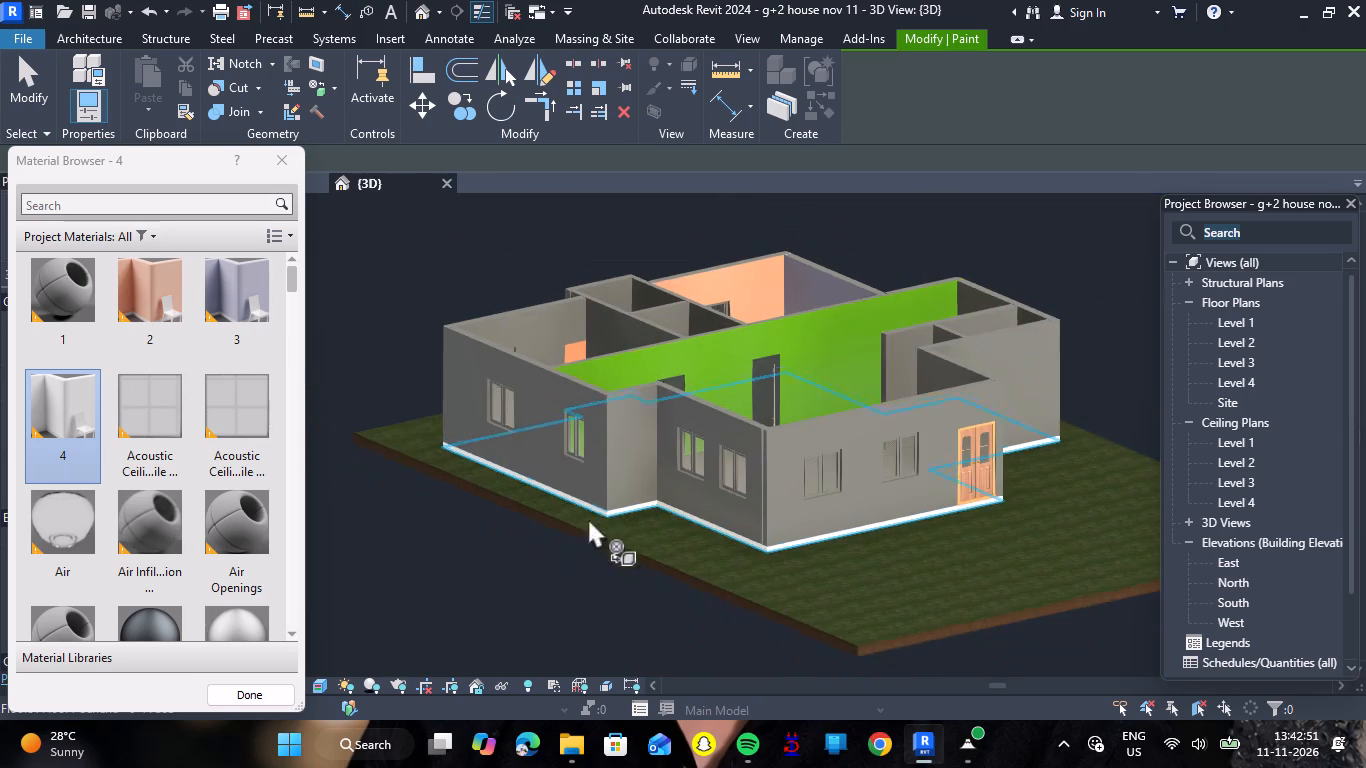
pyautogui.keyDown('shift'); pyautogui.moveTo(458, 551); pyautogui.dragTo(691, 550, button='right'); pyautogui.keyUp('shift')
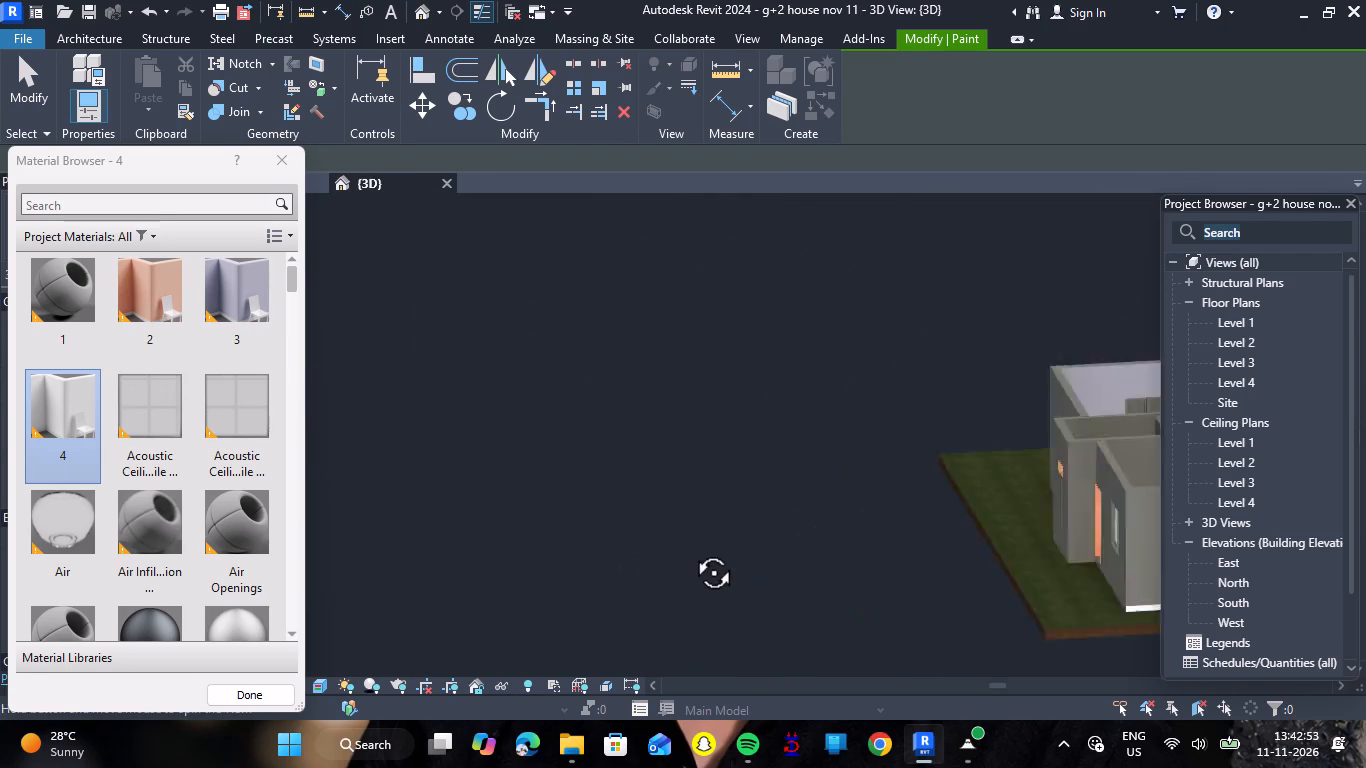
pyautogui.keyDown('shift'); pyautogui.moveTo(691, 550); pyautogui.dragTo(700, 550, button='right'); pyautogui.keyUp('shift')
pyautogui.scroll(-8, 589, 465)
pyautogui.scroll(8, 861, 512)
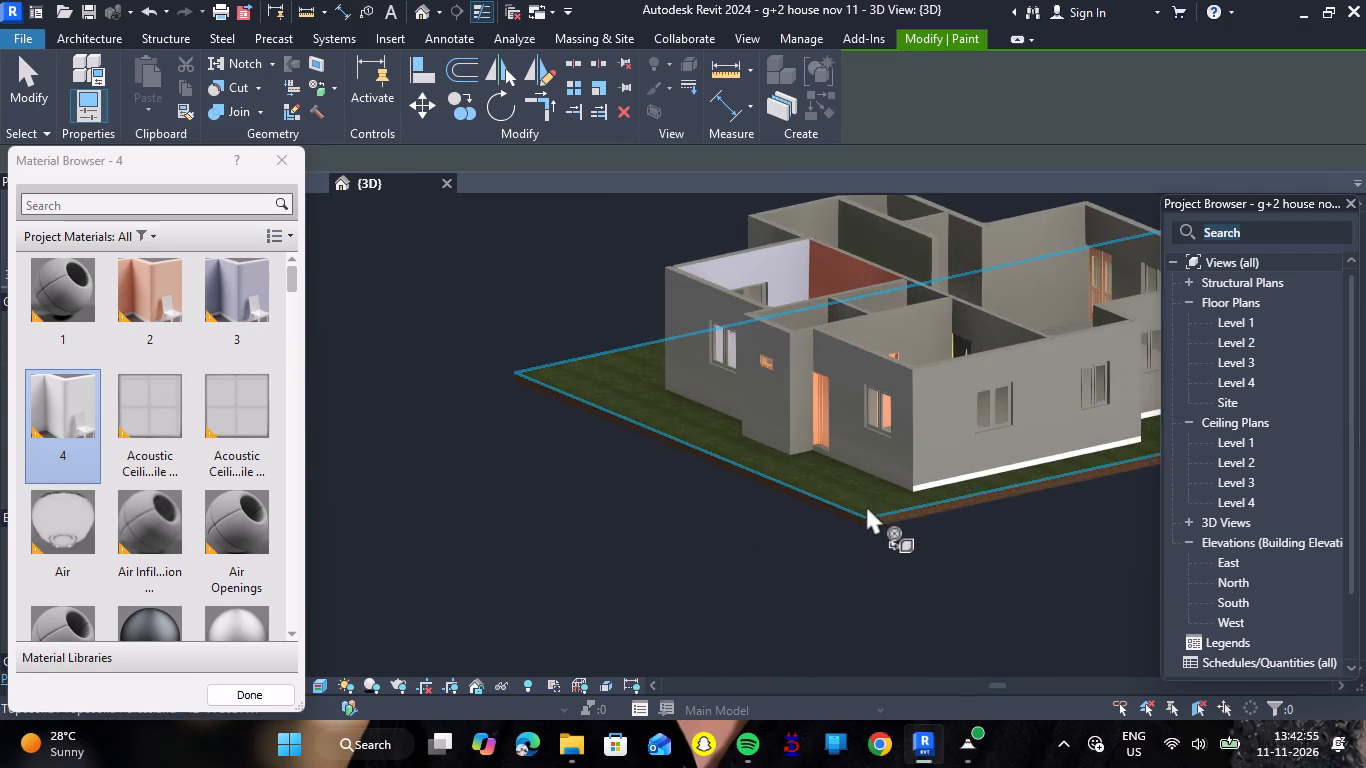
pyautogui.scroll(6, 885, 478)
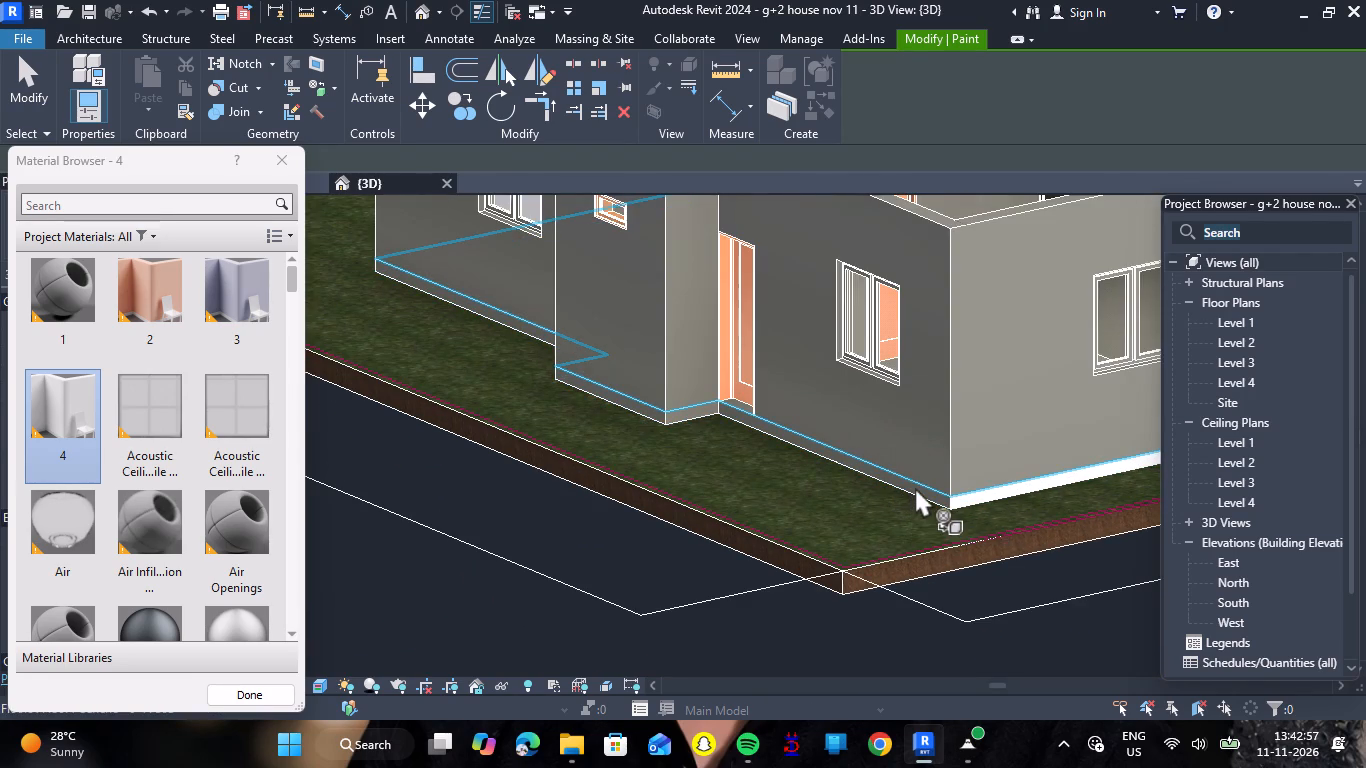
pyautogui.scroll(9, 915, 487)
pyautogui.click(933, 502)
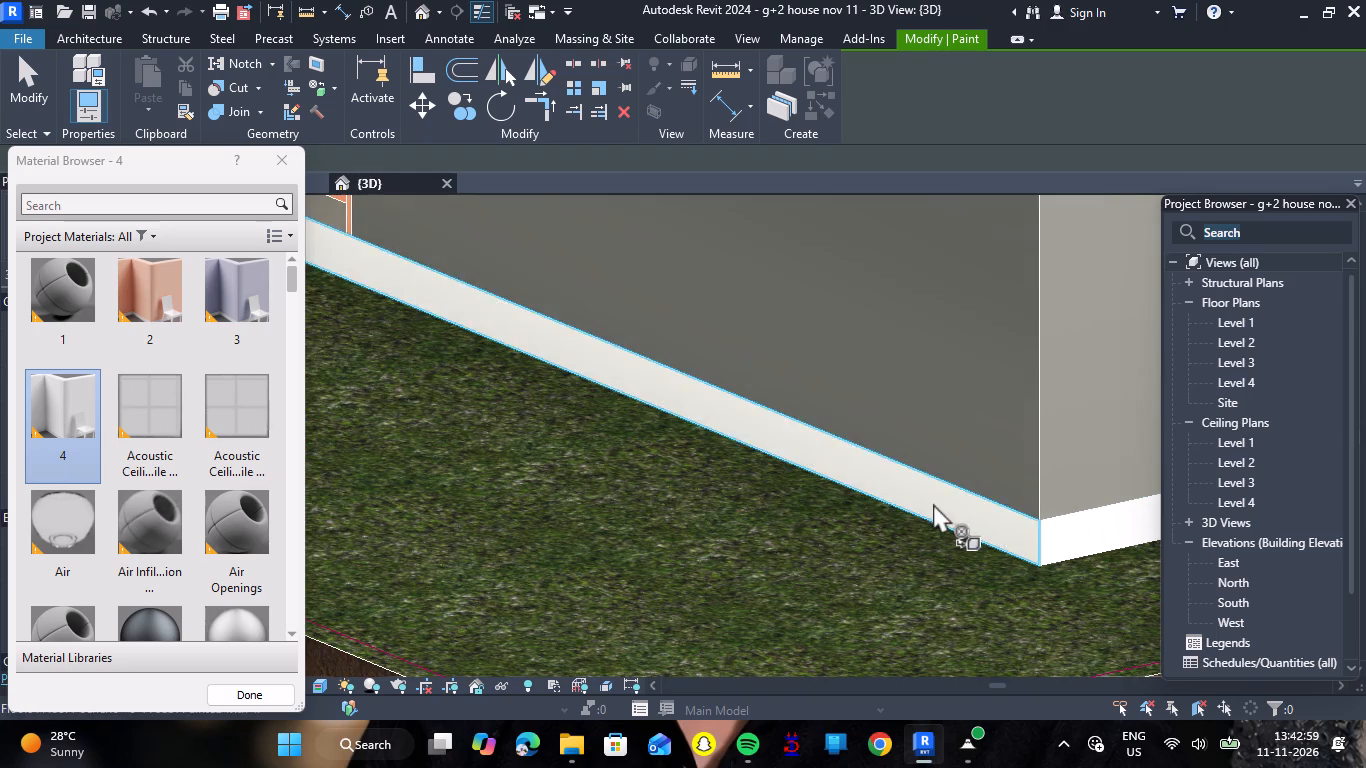
pyautogui.scroll(-6, 931, 503)
pyautogui.scroll(7, 552, 363)
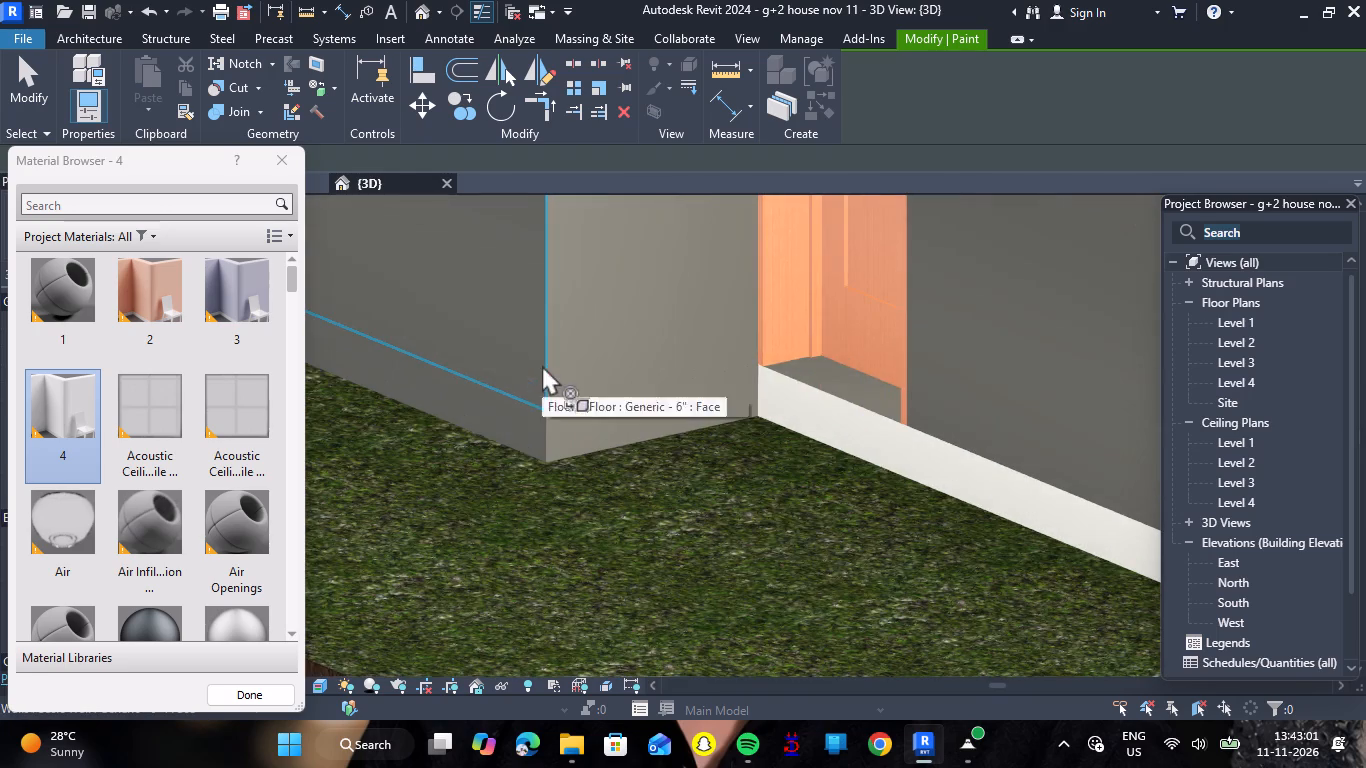
pyautogui.scroll(2, 563, 393)
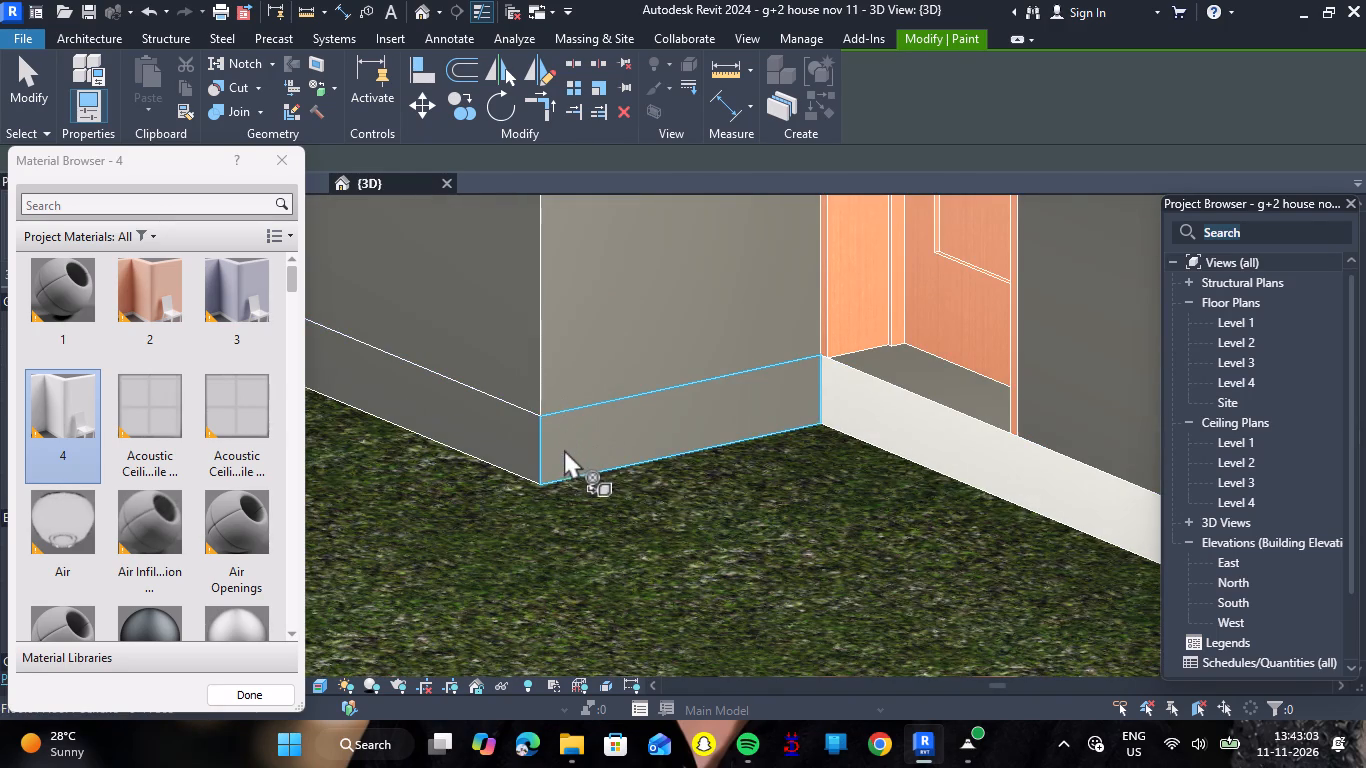
pyautogui.click(567, 451)
# Paint the slab edges under the projecting small-window wall and the set-back wall beyond it with material 4.
pyautogui.scroll(-10, 638, 517)
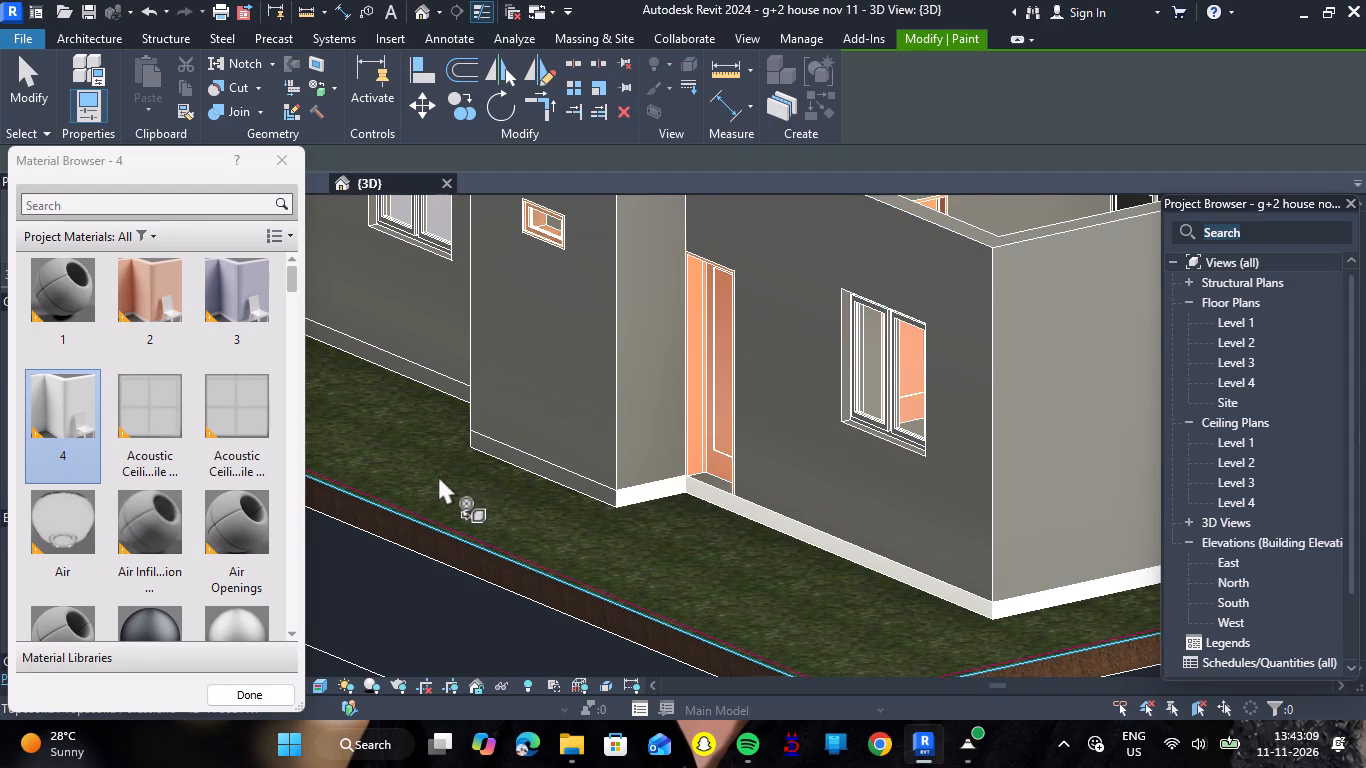
pyautogui.scroll(6, 415, 429)
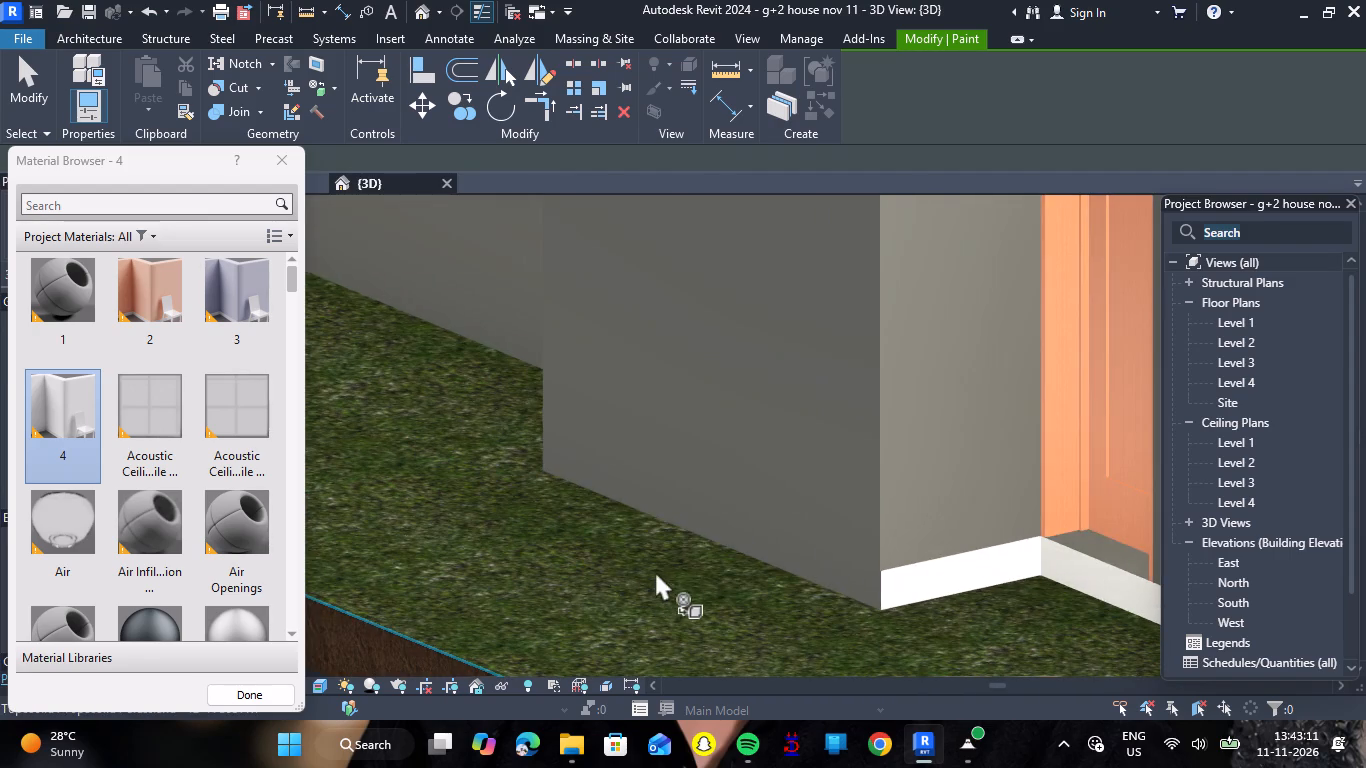
pyautogui.click(729, 522)
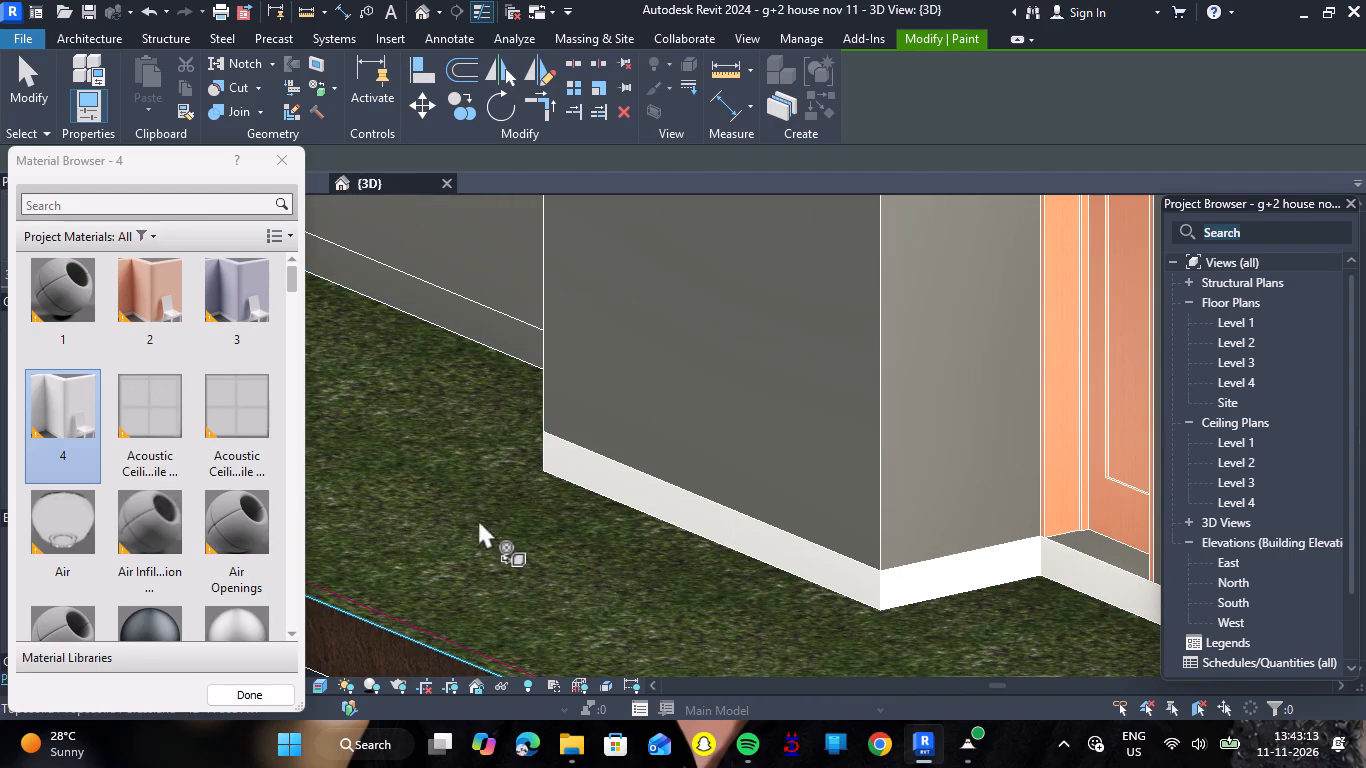
pyautogui.click(501, 335)
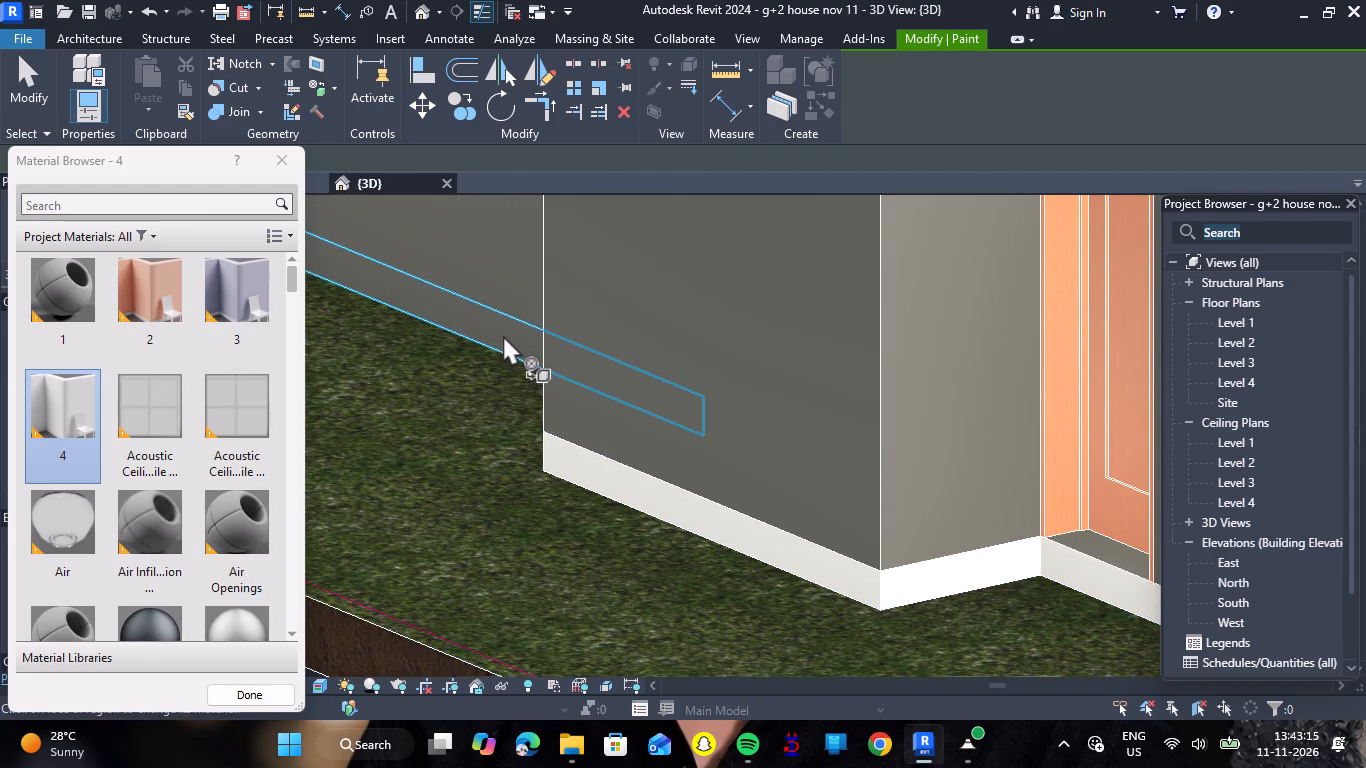
# Paint the slab edge under the other short return of the small-window projection with material 4.
pyautogui.moveTo(422, 484); pyautogui.dragTo(533, 512)
pyautogui.keyDown('shift'); pyautogui.moveTo(423, 484); pyautogui.dragTo(533, 512, button='right'); pyautogui.keyUp('shift')
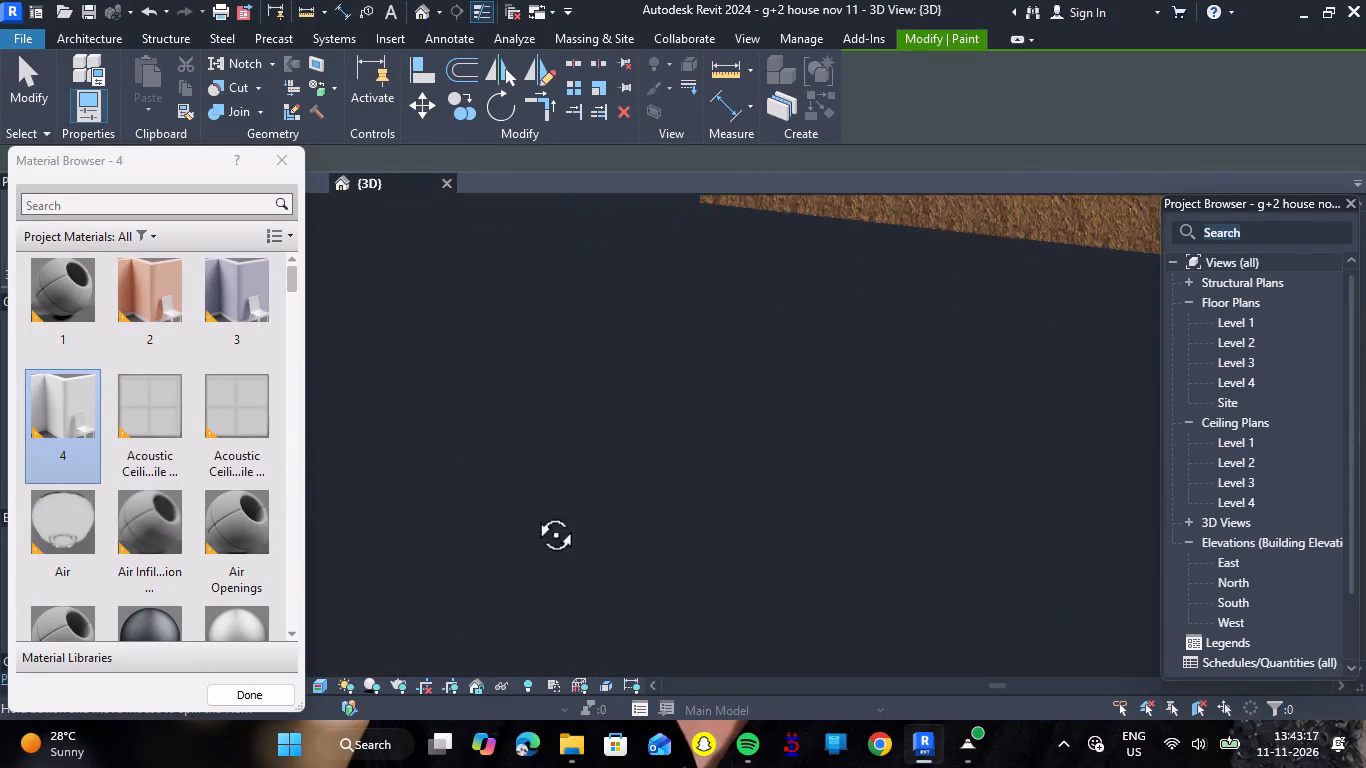
pyautogui.keyDown('shift'); pyautogui.moveTo(533, 512); pyautogui.dragTo(670, 660, button='right'); pyautogui.keyUp('shift')
pyautogui.moveTo(533, 512); pyautogui.dragTo(670, 660)
pyautogui.scroll(-14, 650, 553)
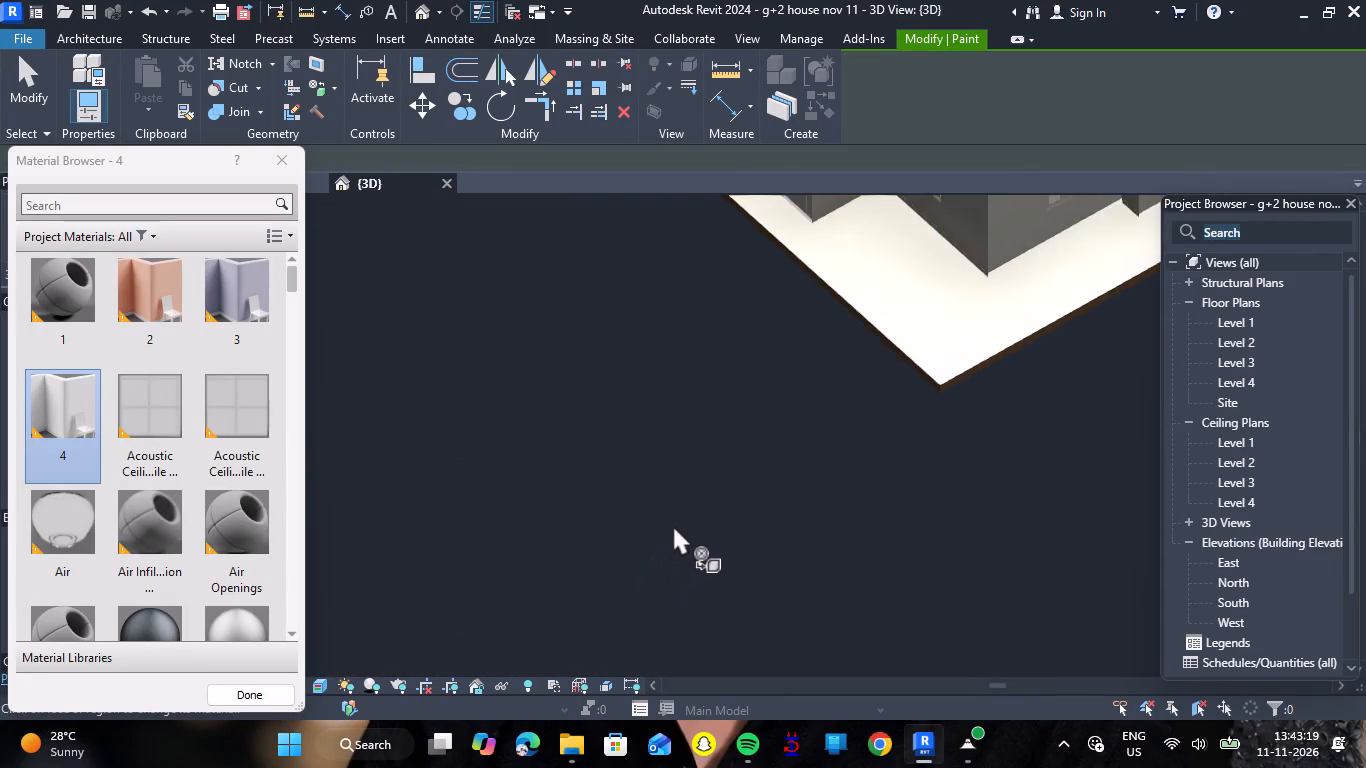
pyautogui.scroll(-3, 673, 525)
pyautogui.scroll(14, 973, 308)
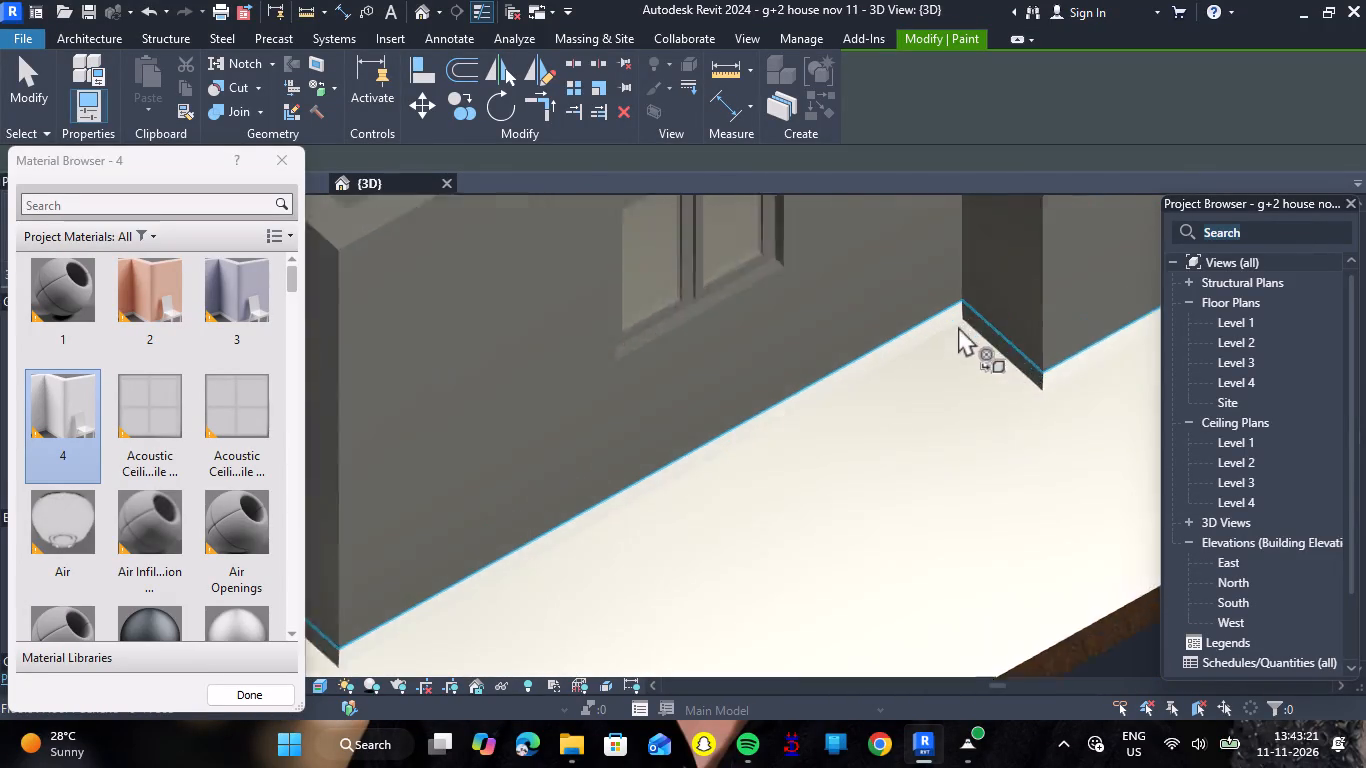
pyautogui.scroll(2, 958, 326)
pyautogui.scroll(6, 1042, 366)
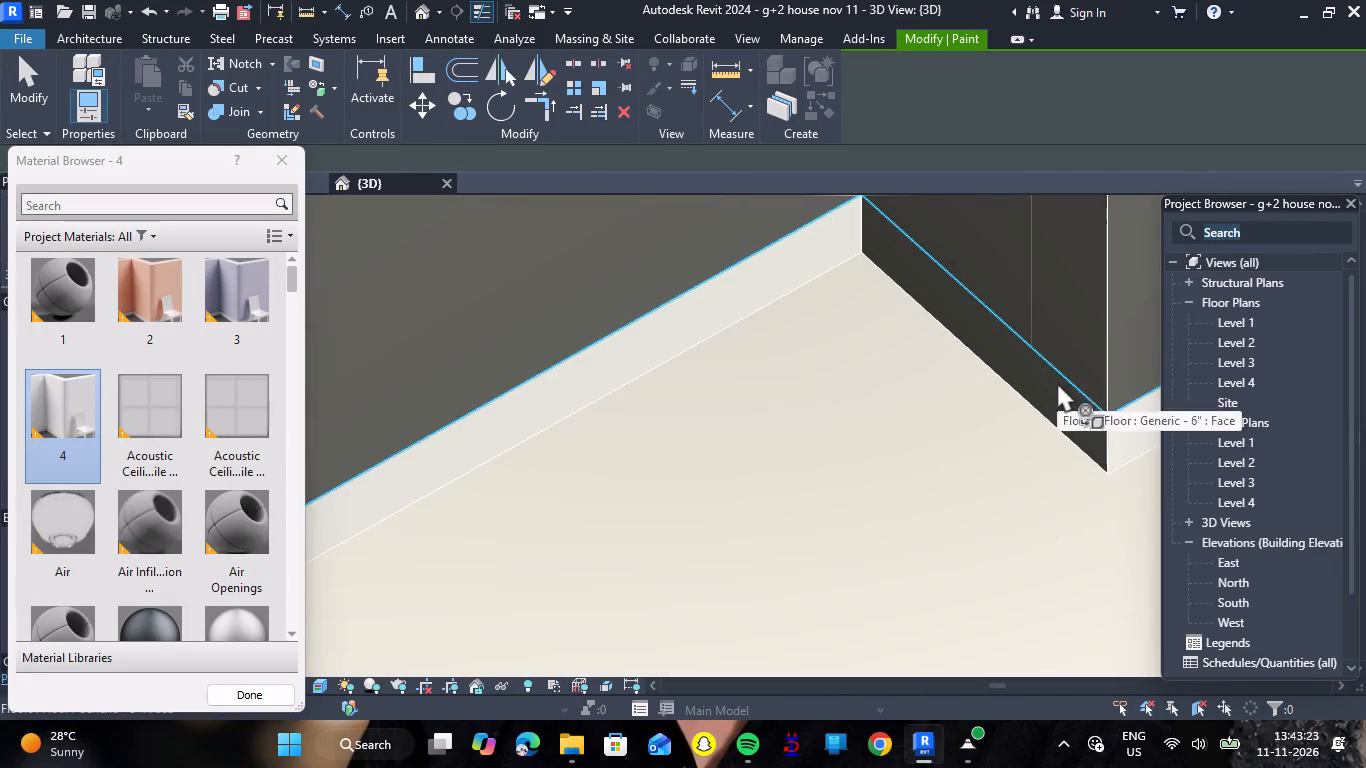
pyautogui.click(1054, 392)
# Paint the slab edges under the bedroom window wall around the outer corner and the adjoining blank return wall with material 4.
pyautogui.scroll(-15, 1049, 398)
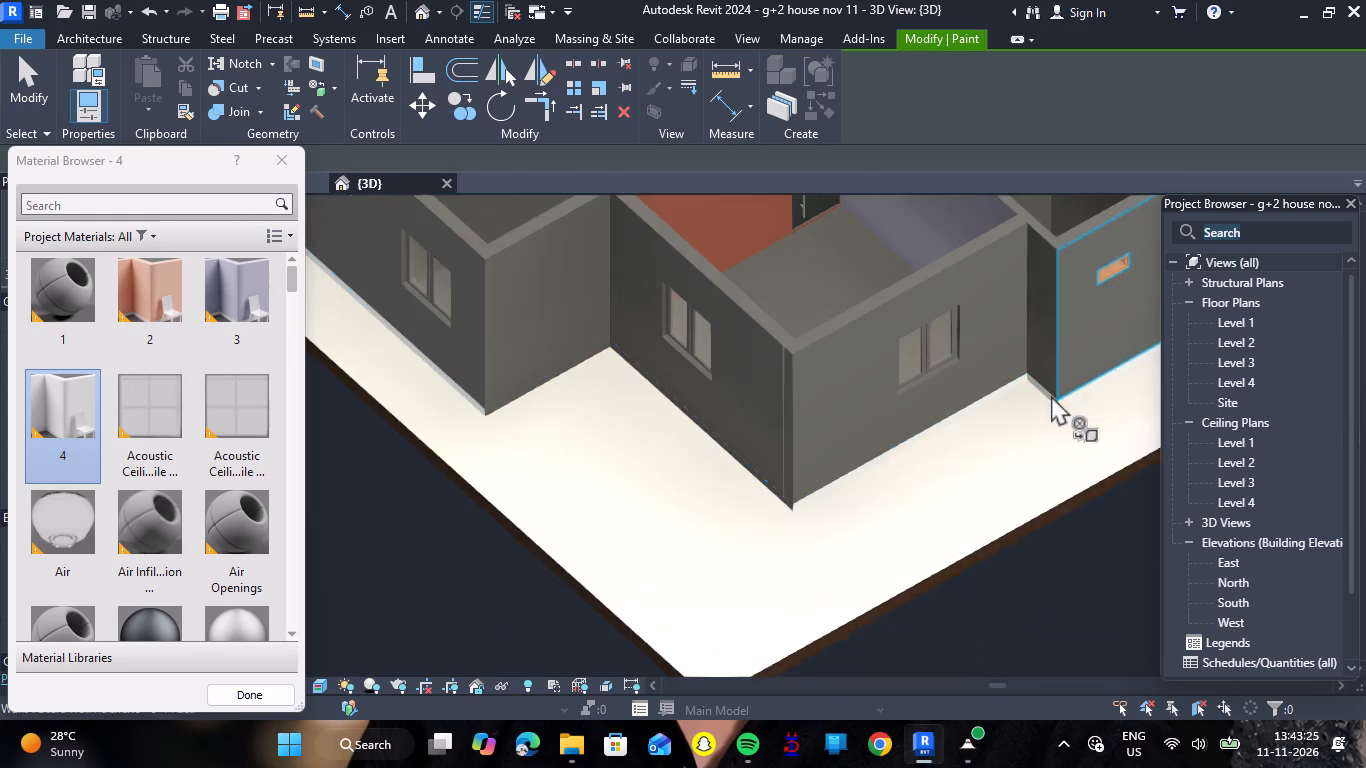
pyautogui.scroll(7, 753, 432)
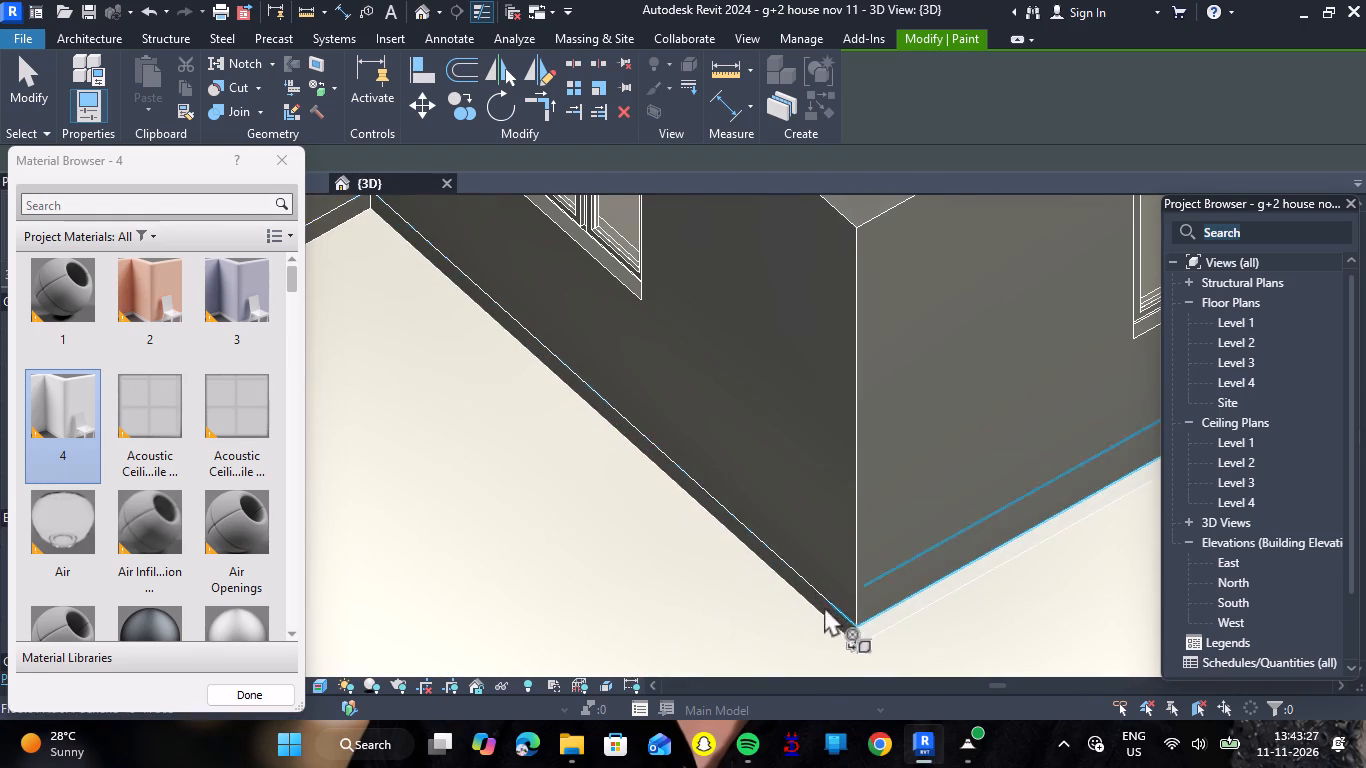
pyautogui.scroll(9, 837, 628)
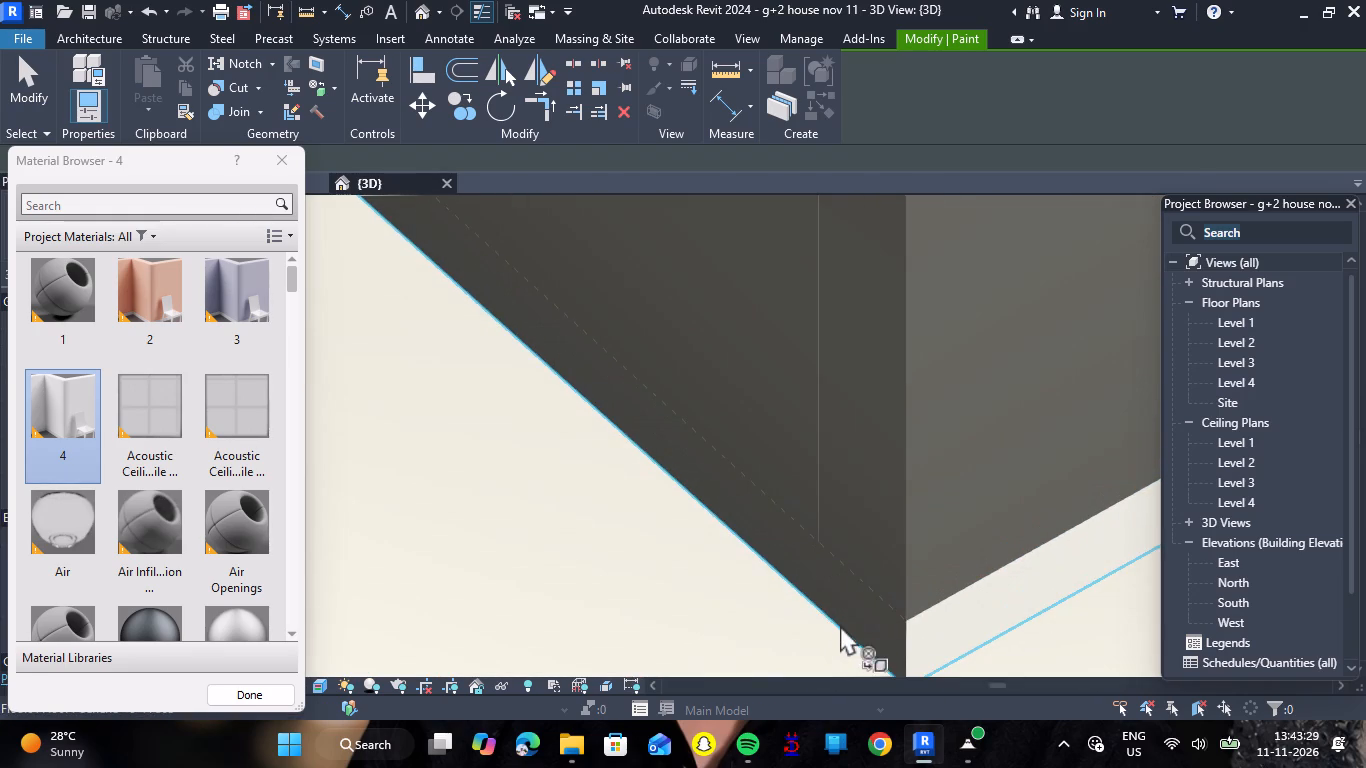
pyautogui.click(848, 616)
pyautogui.scroll(-11, 851, 615)
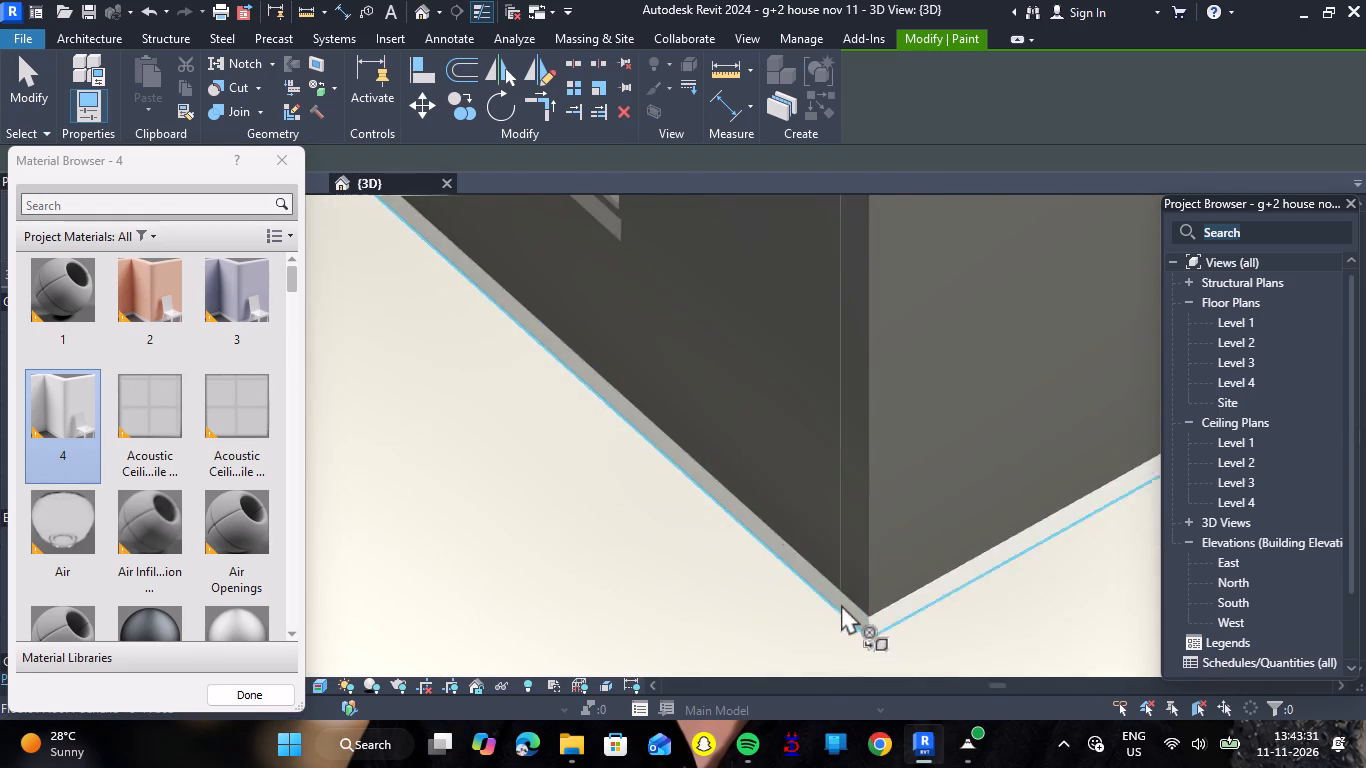
pyautogui.scroll(-5, 841, 604)
pyautogui.scroll(16, 538, 526)
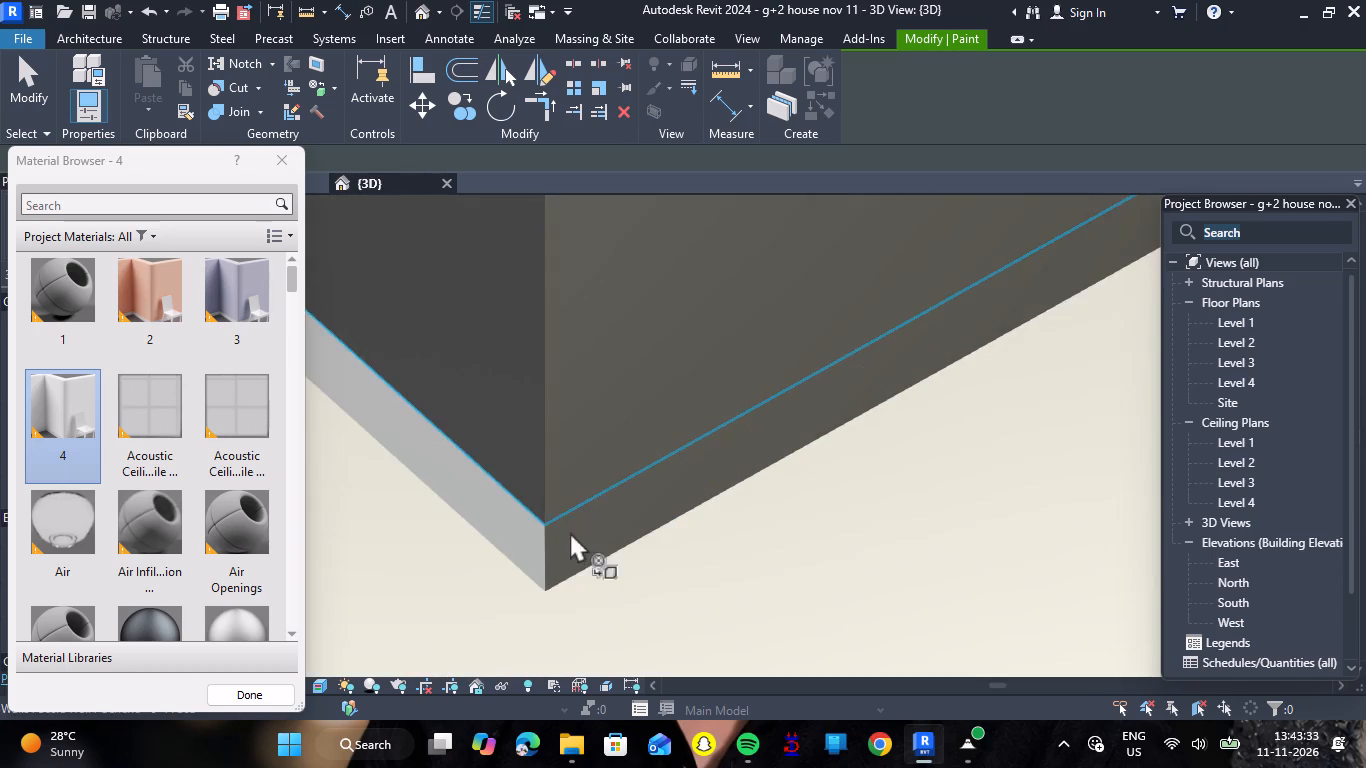
pyautogui.scroll(7, 561, 554)
pyautogui.click(561, 555)
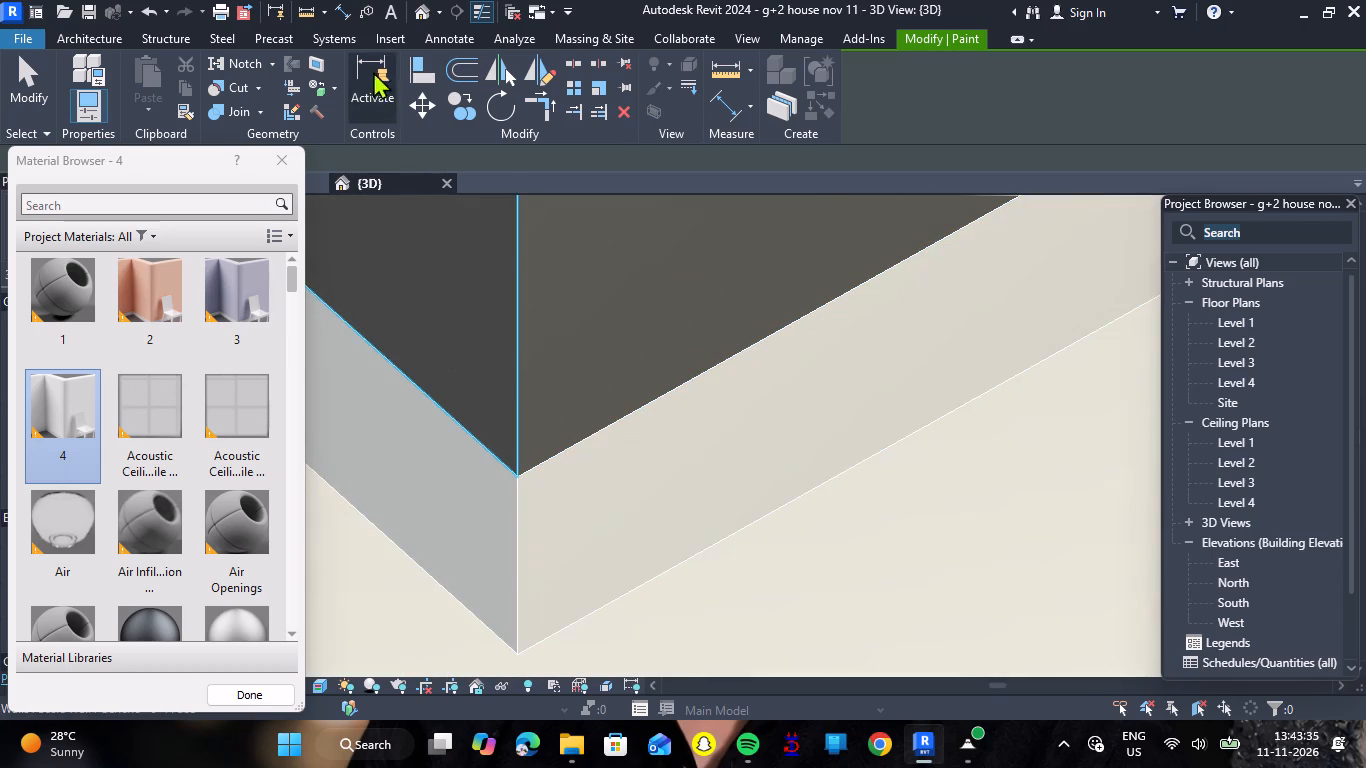
# Remove the material 4 paint from the top face of the grass ground slab.
pyautogui.click(325, 84)
pyautogui.click(1012, 530)
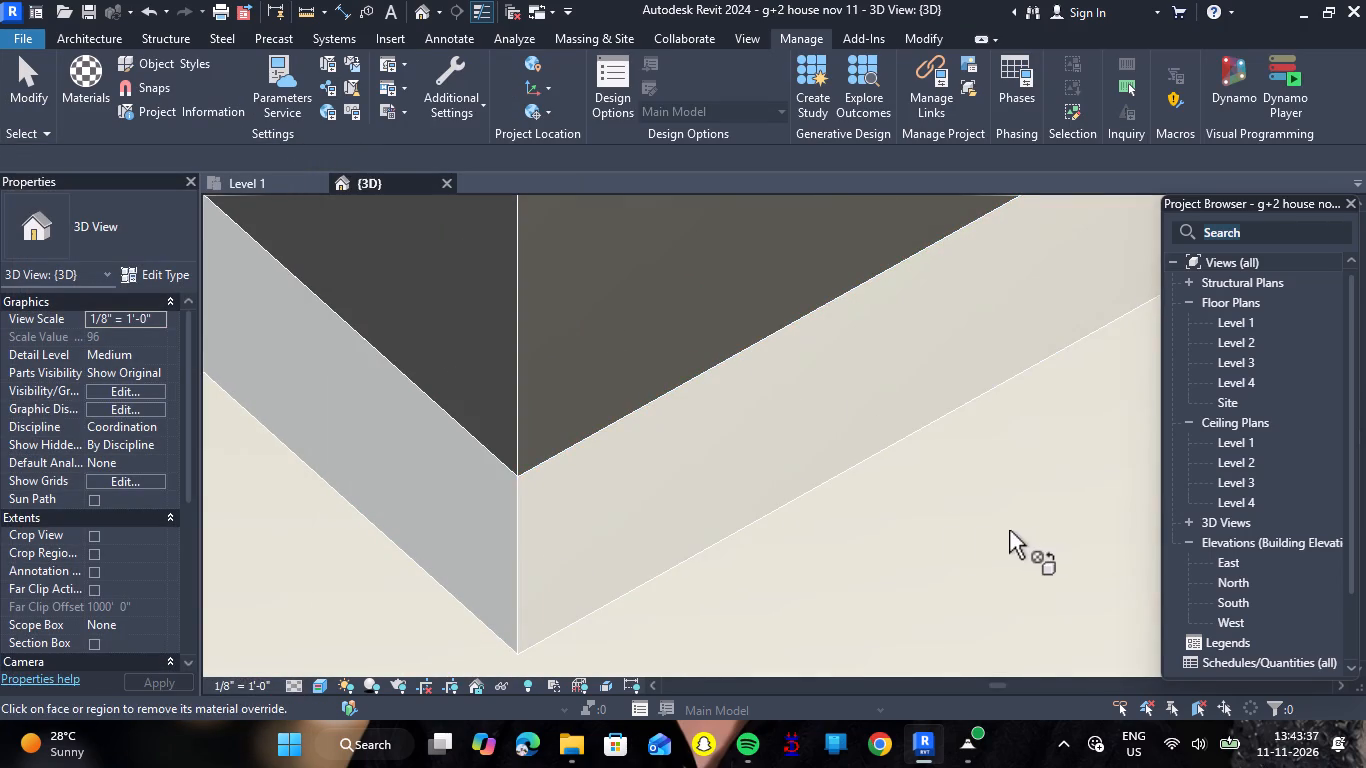
pyautogui.scroll(-8, 947, 524)
pyautogui.scroll(-15, 903, 426)
pyautogui.scroll(-6, 697, 465)
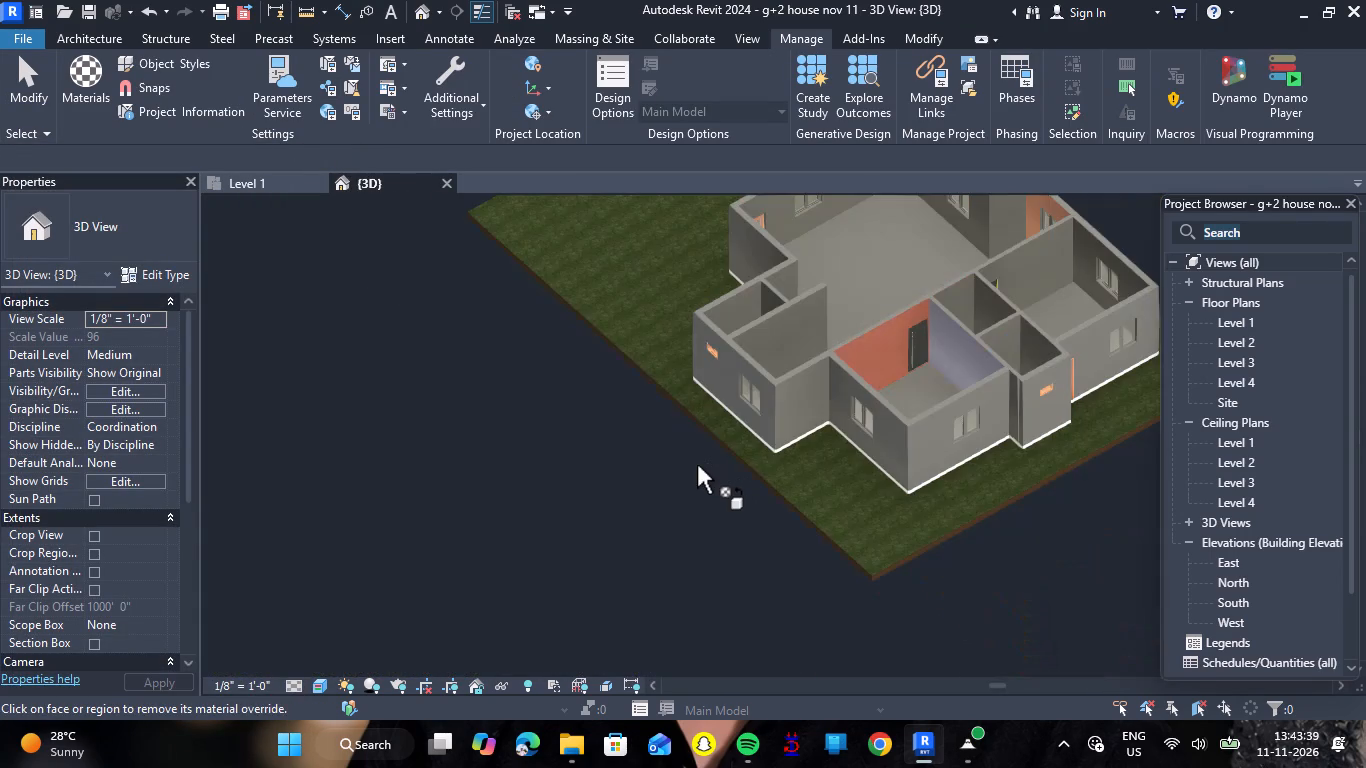
pyautogui.scroll(-5, 693, 466)
pyautogui.press('Escape')
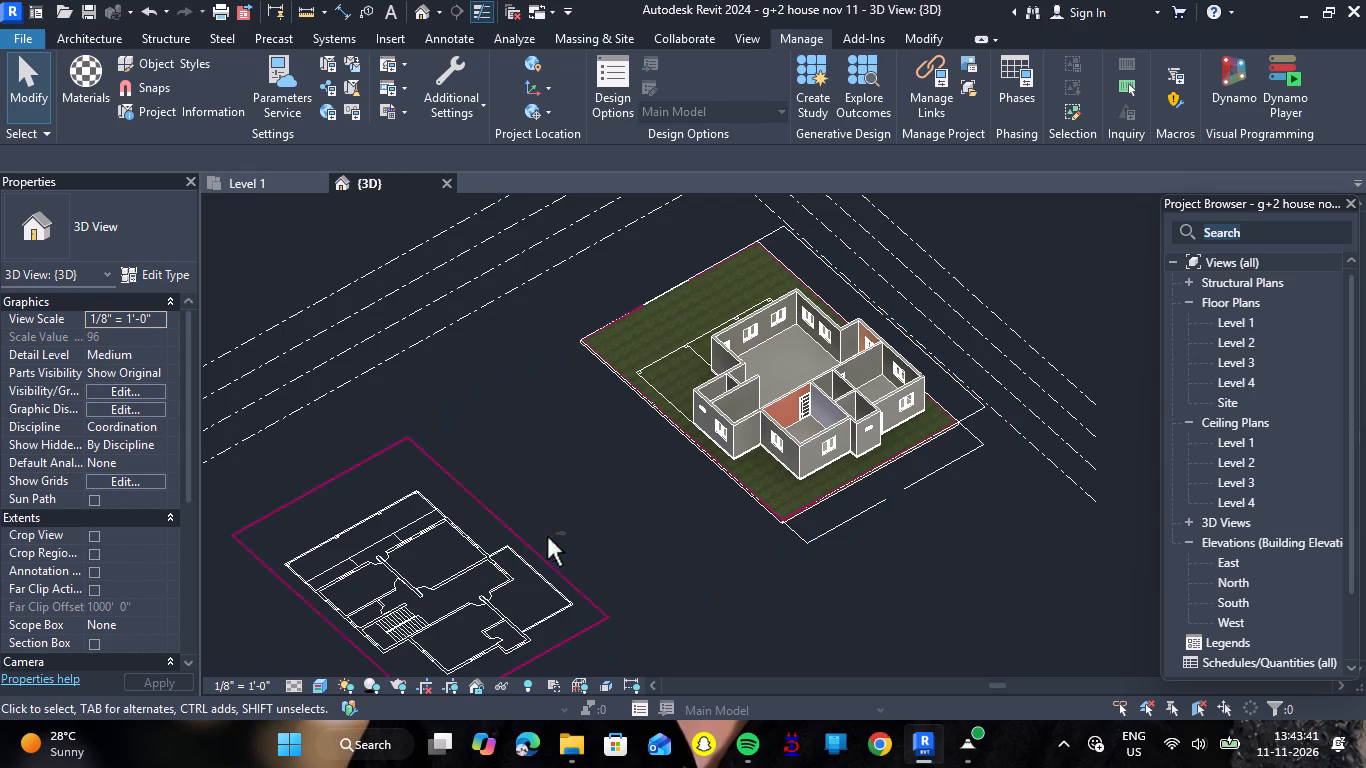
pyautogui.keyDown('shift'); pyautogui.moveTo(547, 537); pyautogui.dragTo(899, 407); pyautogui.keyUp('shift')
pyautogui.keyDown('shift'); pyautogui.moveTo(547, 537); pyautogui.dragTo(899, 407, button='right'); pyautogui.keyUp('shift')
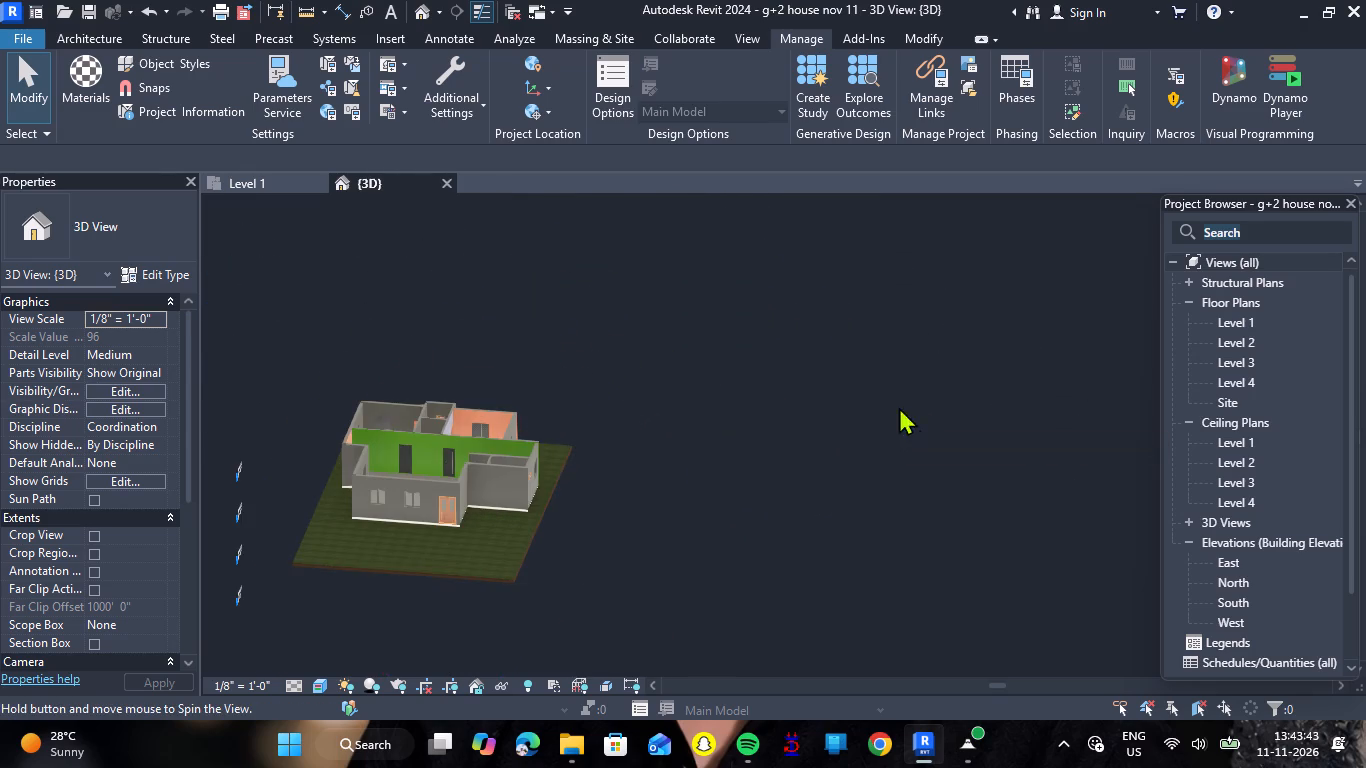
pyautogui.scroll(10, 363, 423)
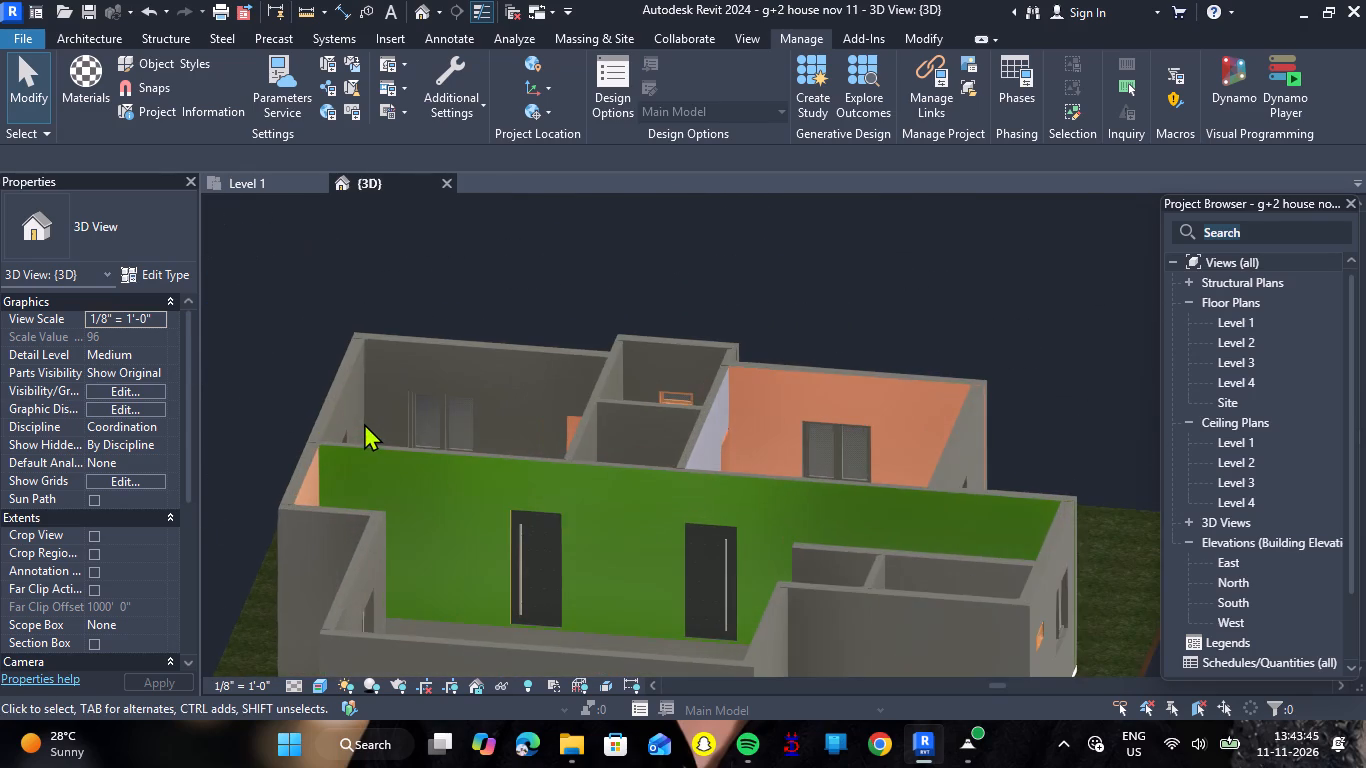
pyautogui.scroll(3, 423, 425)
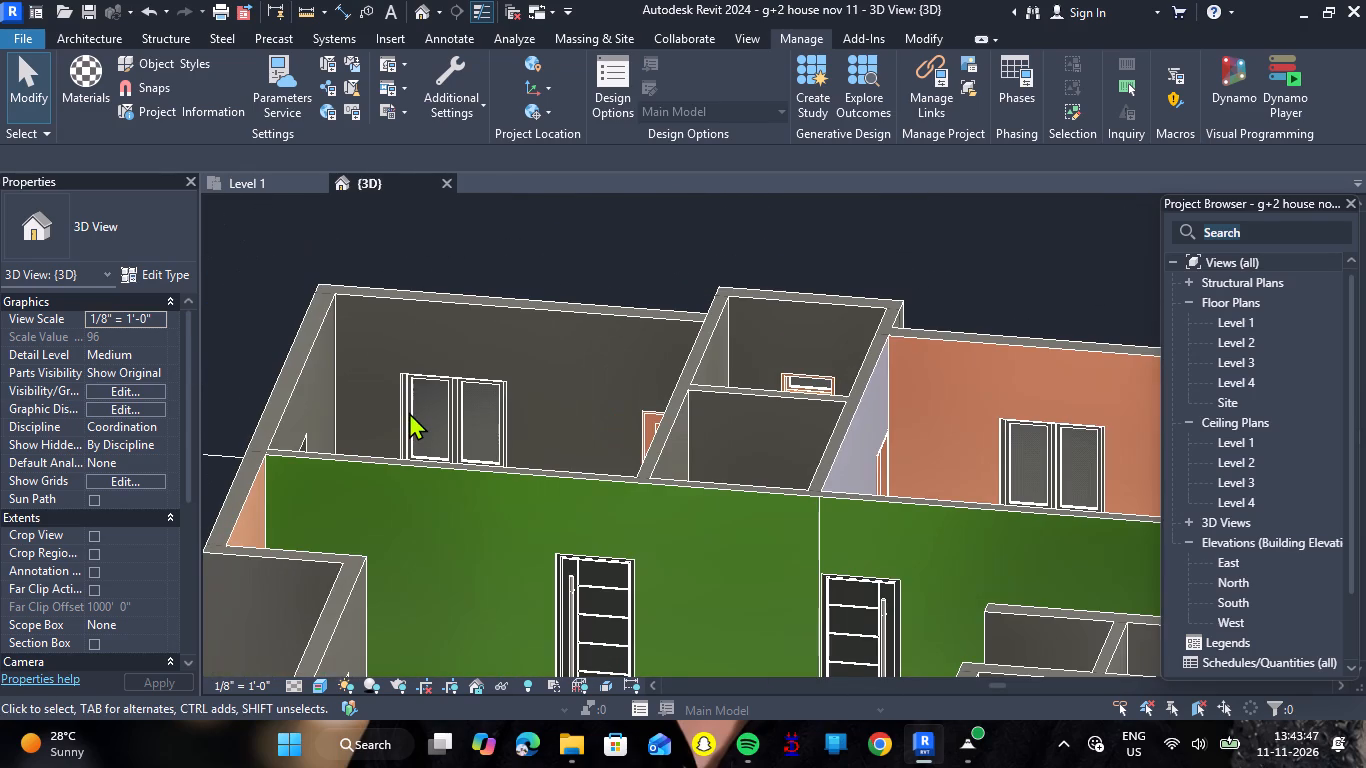
# Paint the double-window wall behind the long green wall, and the short window wall in front of it, with living room wall 1.
pyautogui.write('pt')
pyautogui.scroll(-2, 24, 504)
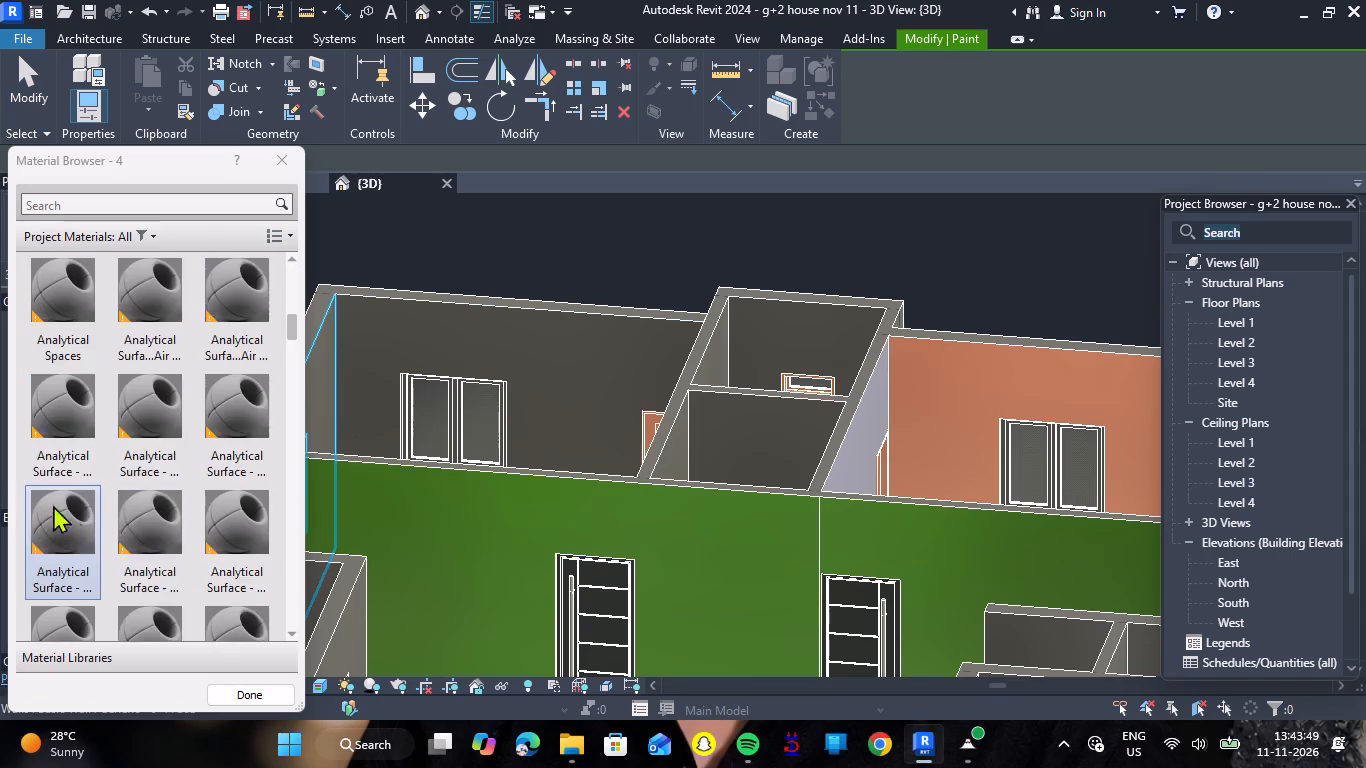
pyautogui.scroll(-3, 53, 505)
pyautogui.scroll(1, 136, 505)
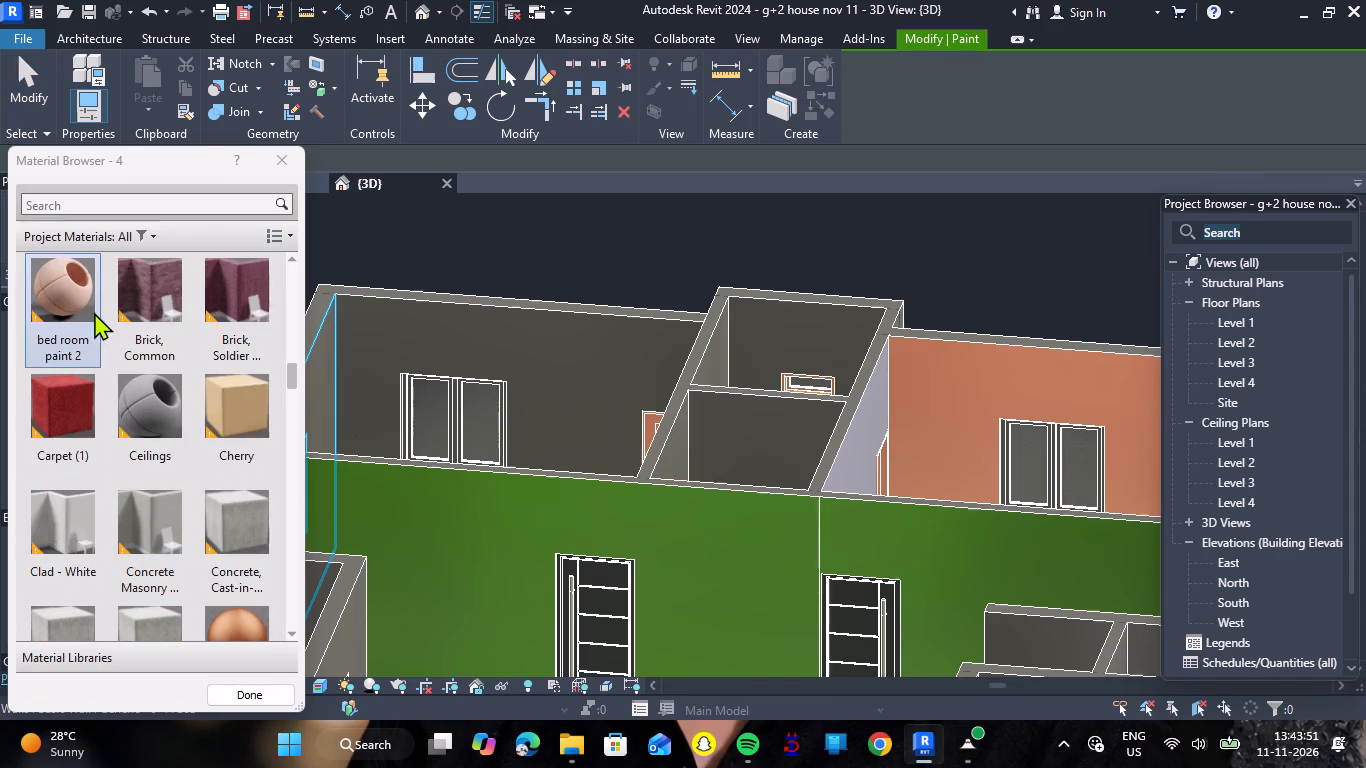
pyautogui.click(78, 314)
pyautogui.scroll(-1, 219, 423)
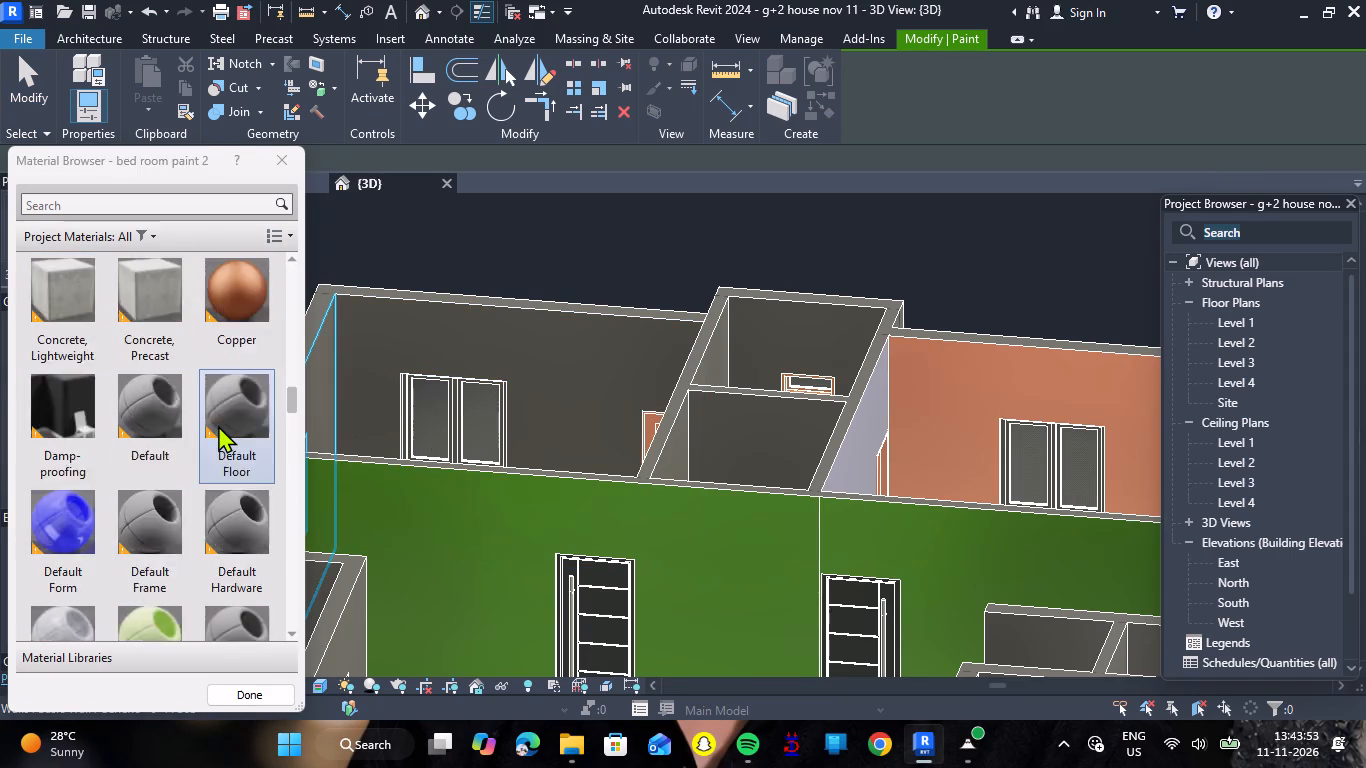
pyautogui.scroll(-2, 218, 425)
pyautogui.scroll(1, 202, 427)
pyautogui.scroll(-1, 202, 427)
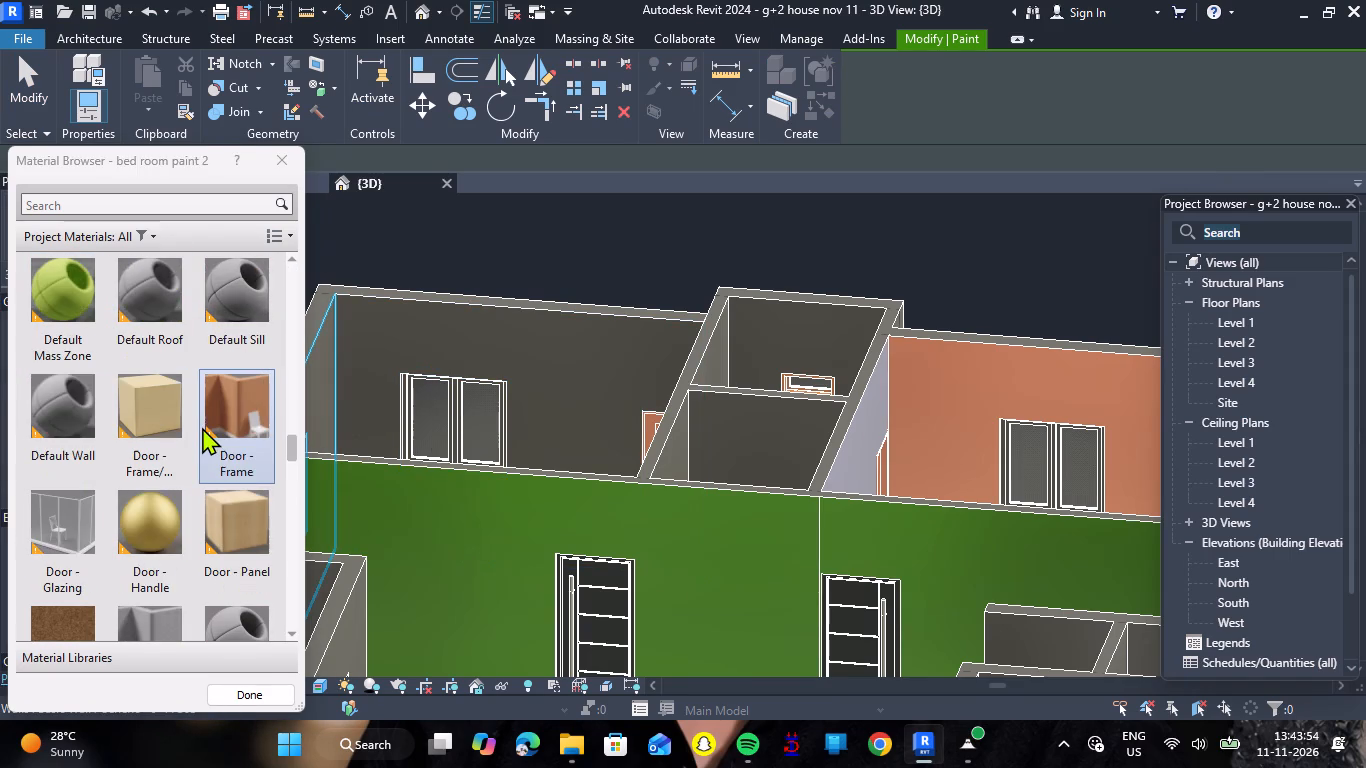
pyautogui.scroll(-3, 236, 434)
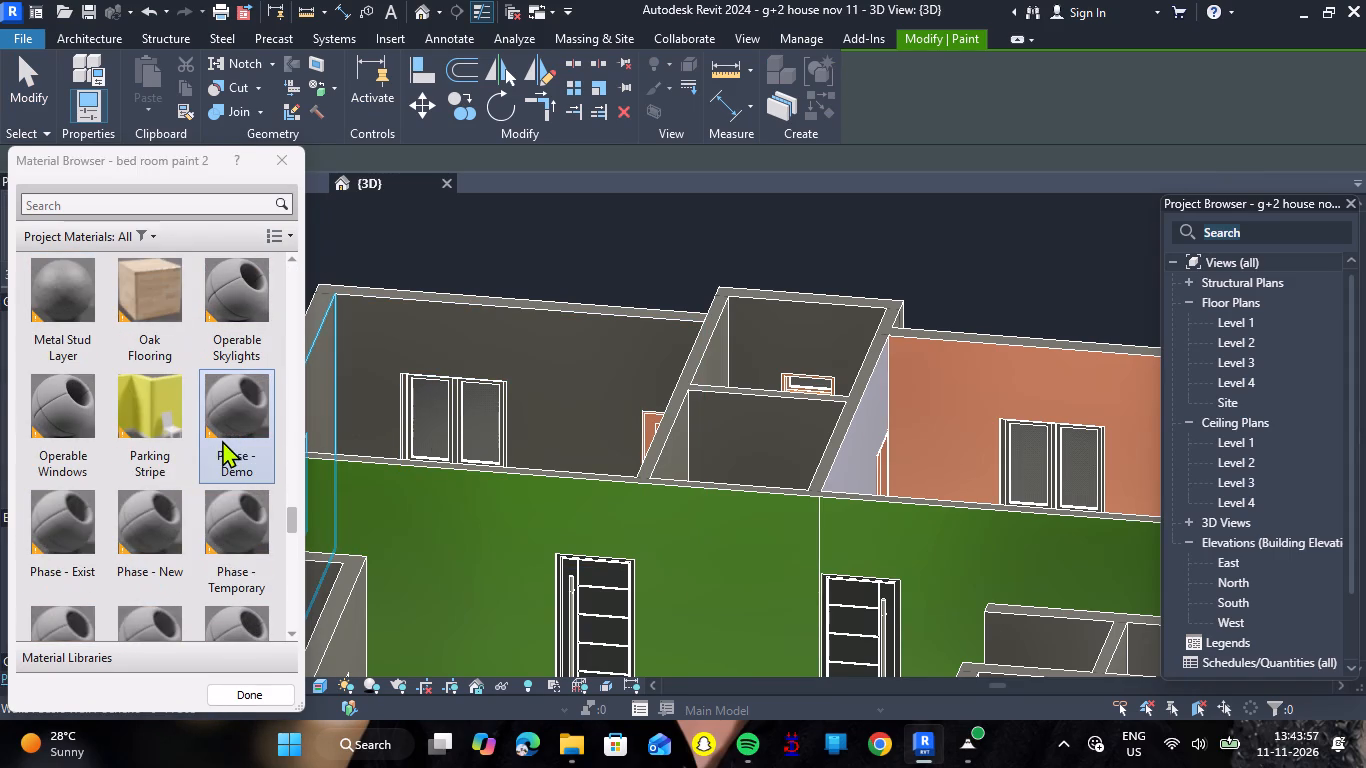
pyautogui.scroll(1, 222, 440)
pyautogui.click(64, 515)
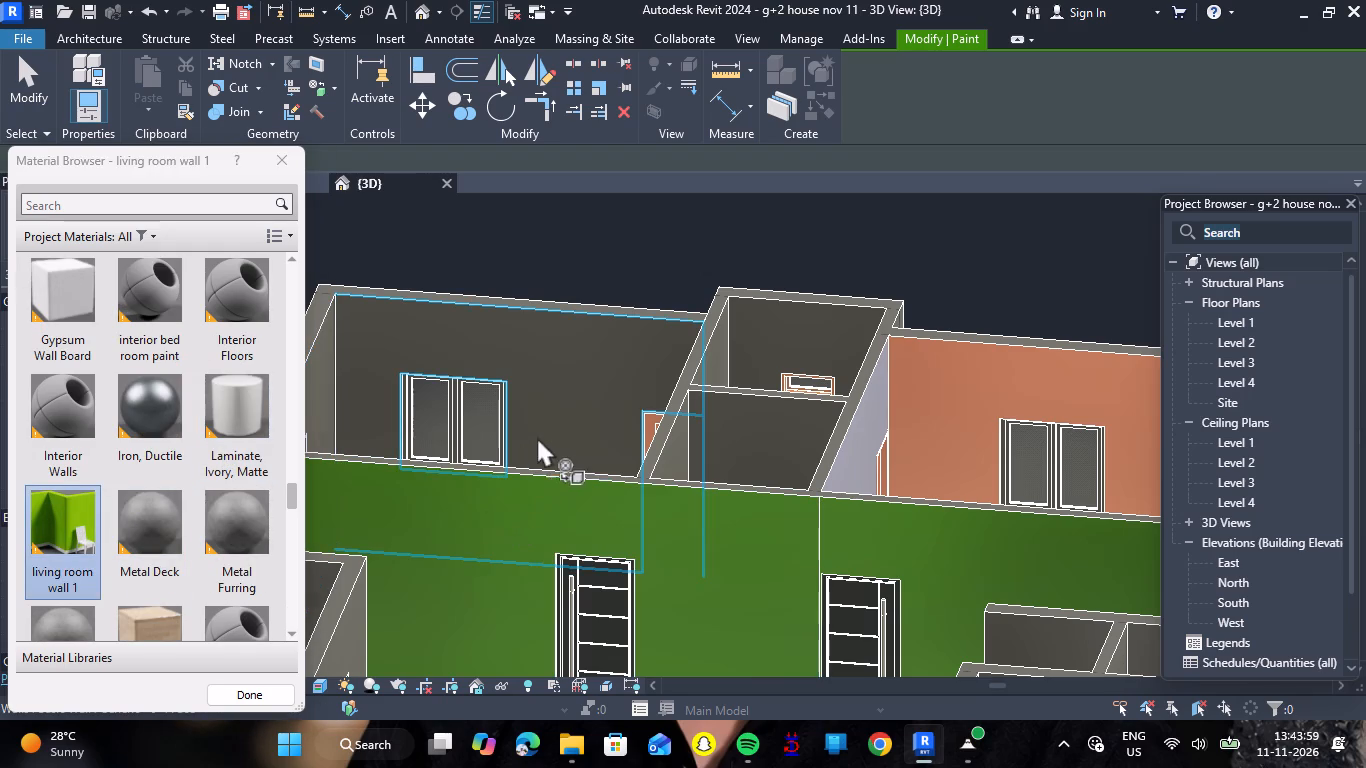
pyautogui.click(575, 416)
pyautogui.scroll(-3, 579, 416)
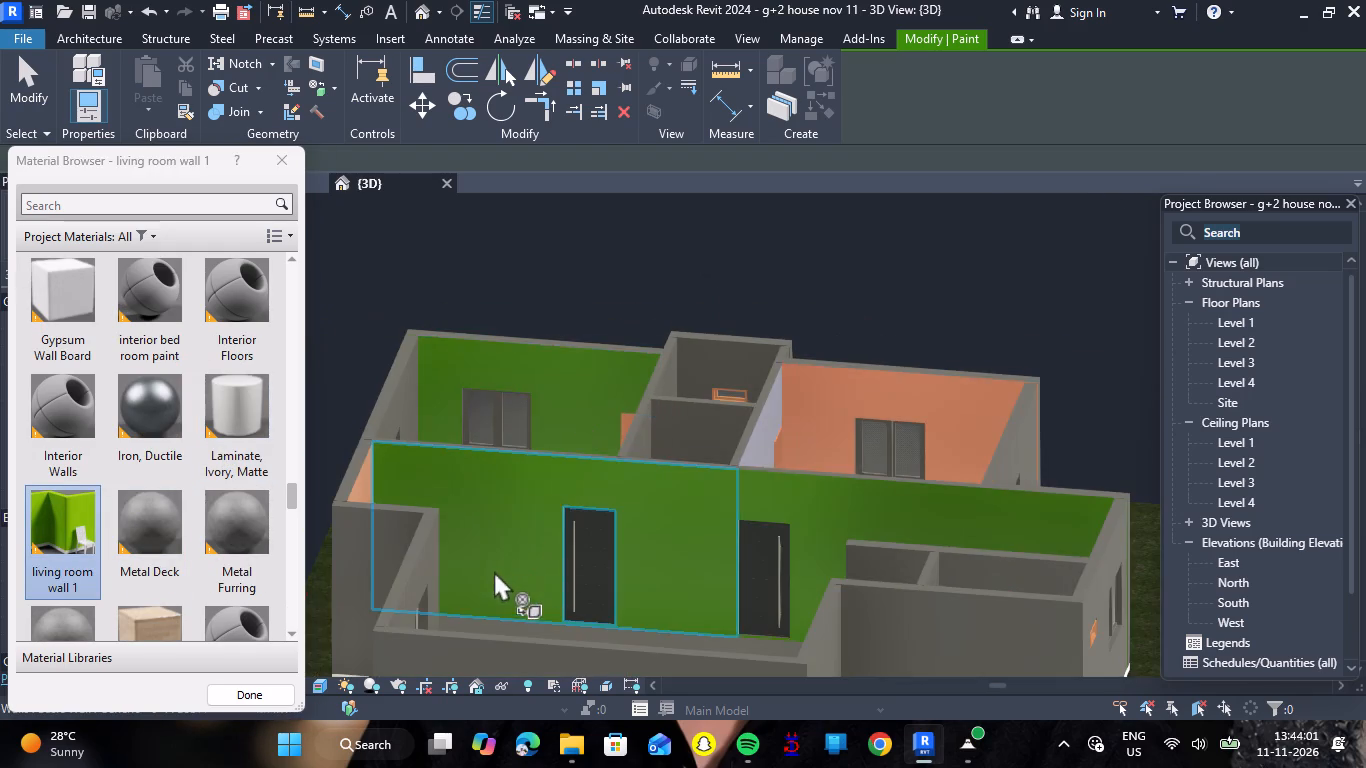
pyautogui.click(420, 570)
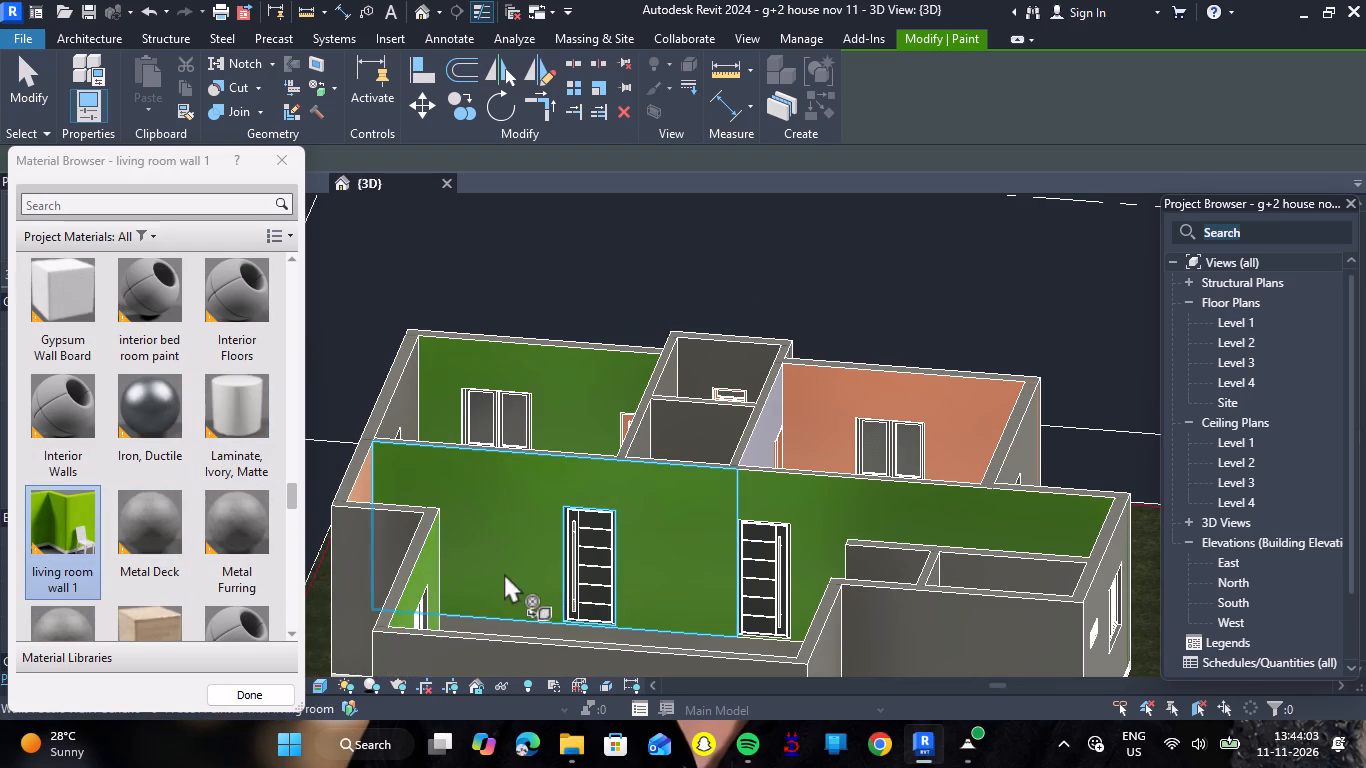
# Paint the window wall at the end of the narrow passage and the long partition beside it with living room wall 1.
pyautogui.keyDown('shift'); pyautogui.moveTo(615, 607); pyautogui.dragTo(920, 641); pyautogui.keyUp('shift')
pyautogui.keyDown('shift'); pyautogui.moveTo(615, 607); pyautogui.dragTo(919, 642, button='right'); pyautogui.keyUp('shift')
pyautogui.scroll(-12, 813, 449)
pyautogui.scroll(9, 992, 570)
pyautogui.scroll(2, 906, 552)
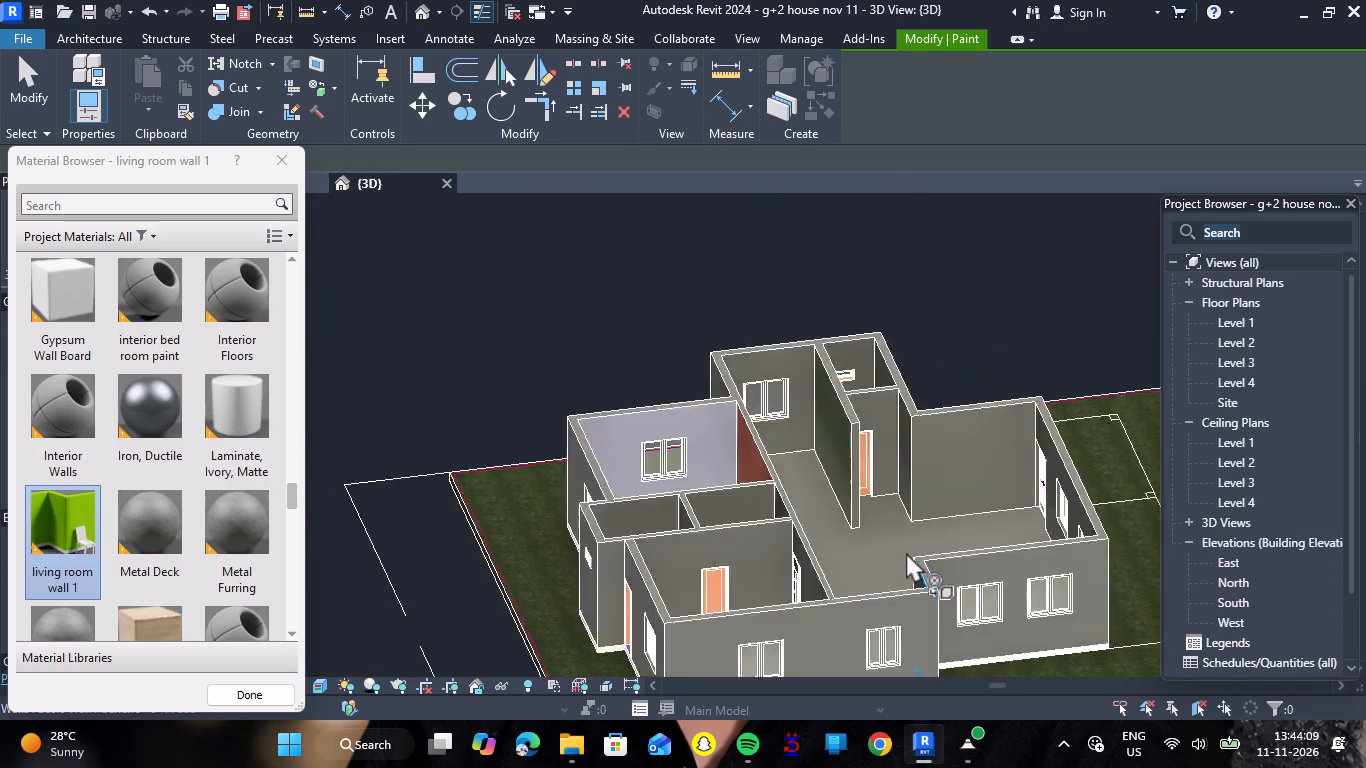
pyautogui.scroll(2, 906, 552)
pyautogui.click(714, 315)
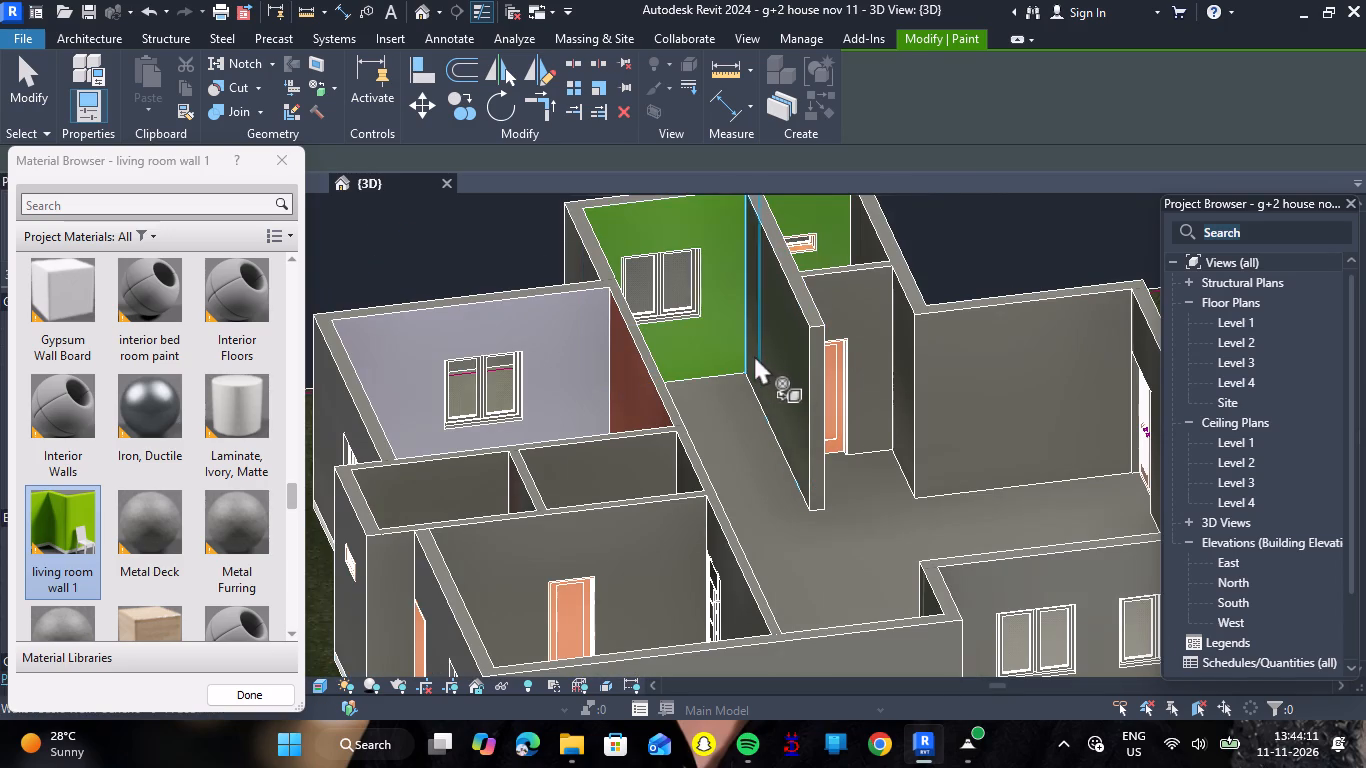
pyautogui.click(779, 377)
# Paint the orange-door wall beyond the partition, the large blank wall and the return wall joining them with living room wall 1.
pyautogui.scroll(-1, 809, 465)
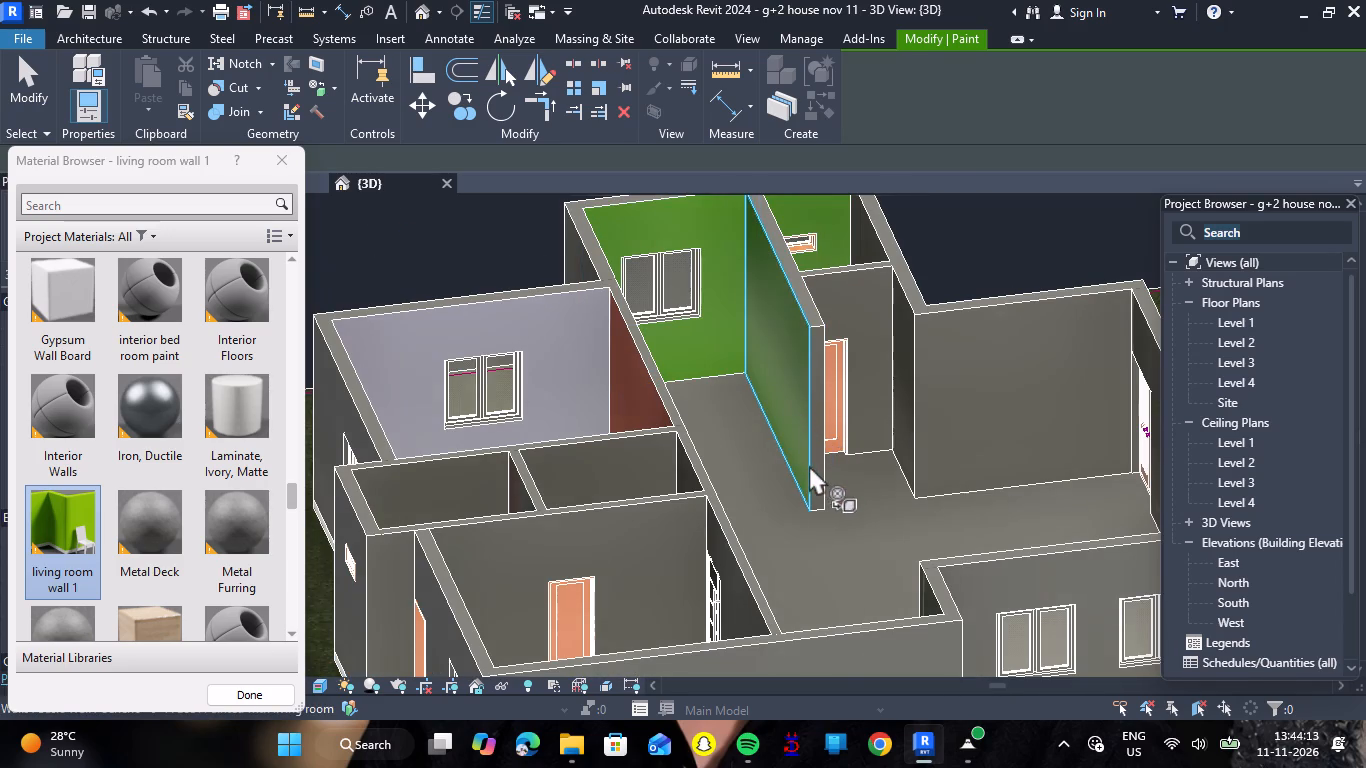
pyautogui.scroll(-2, 809, 465)
pyautogui.click(853, 414)
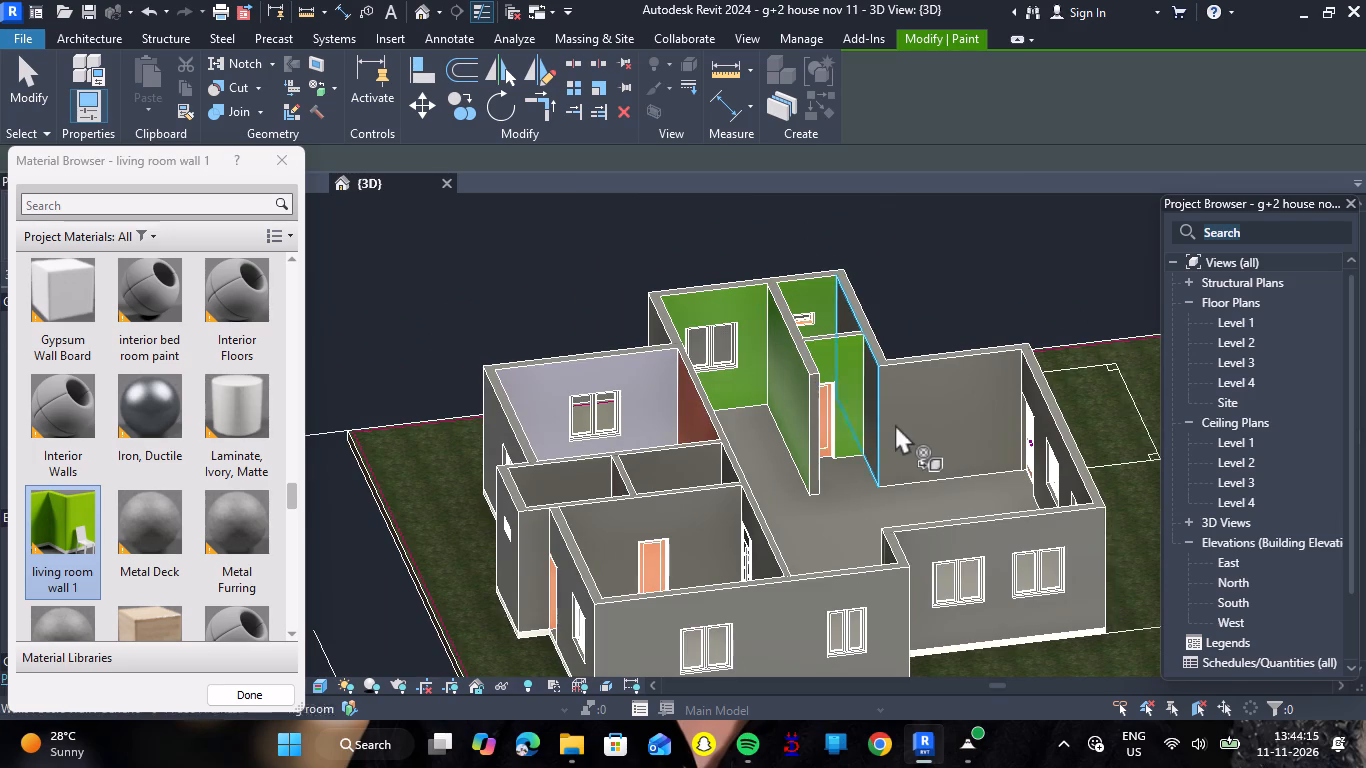
pyautogui.click(897, 426)
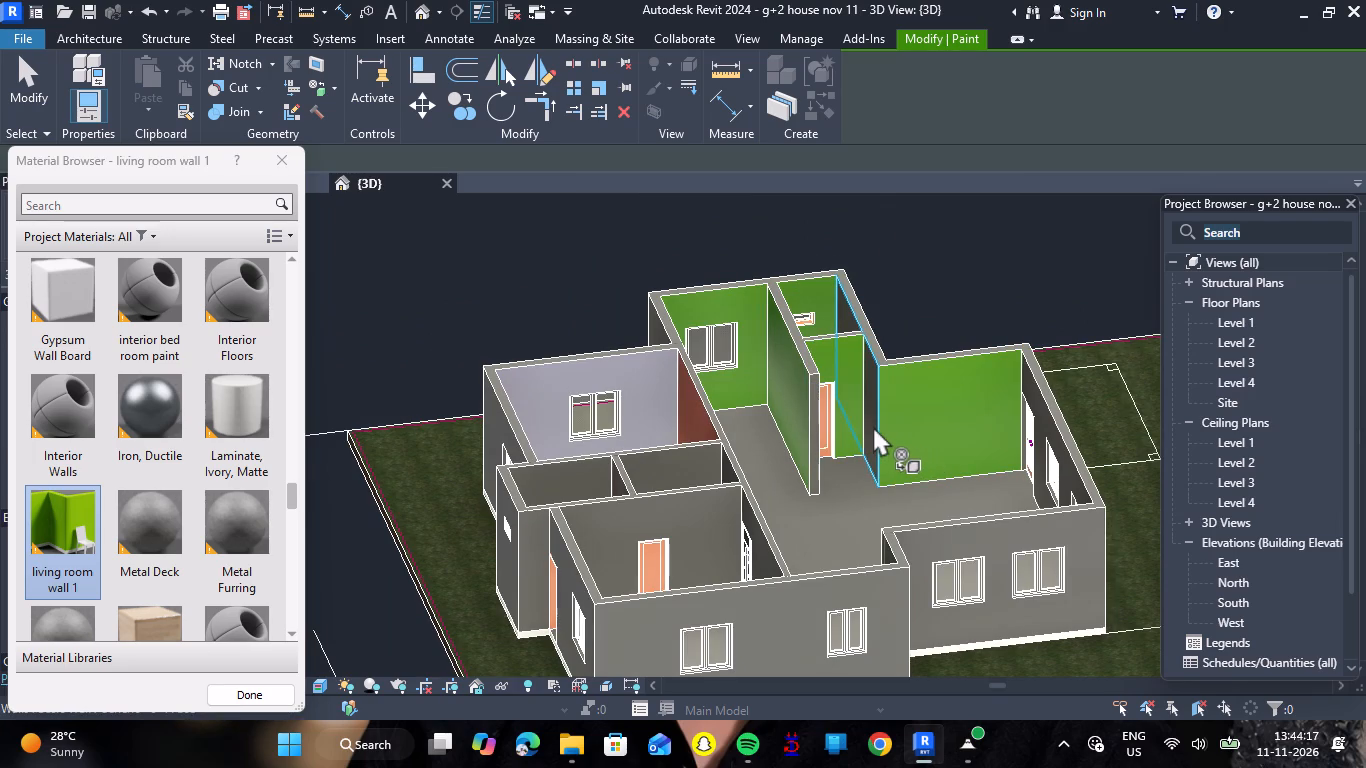
pyautogui.click(873, 426)
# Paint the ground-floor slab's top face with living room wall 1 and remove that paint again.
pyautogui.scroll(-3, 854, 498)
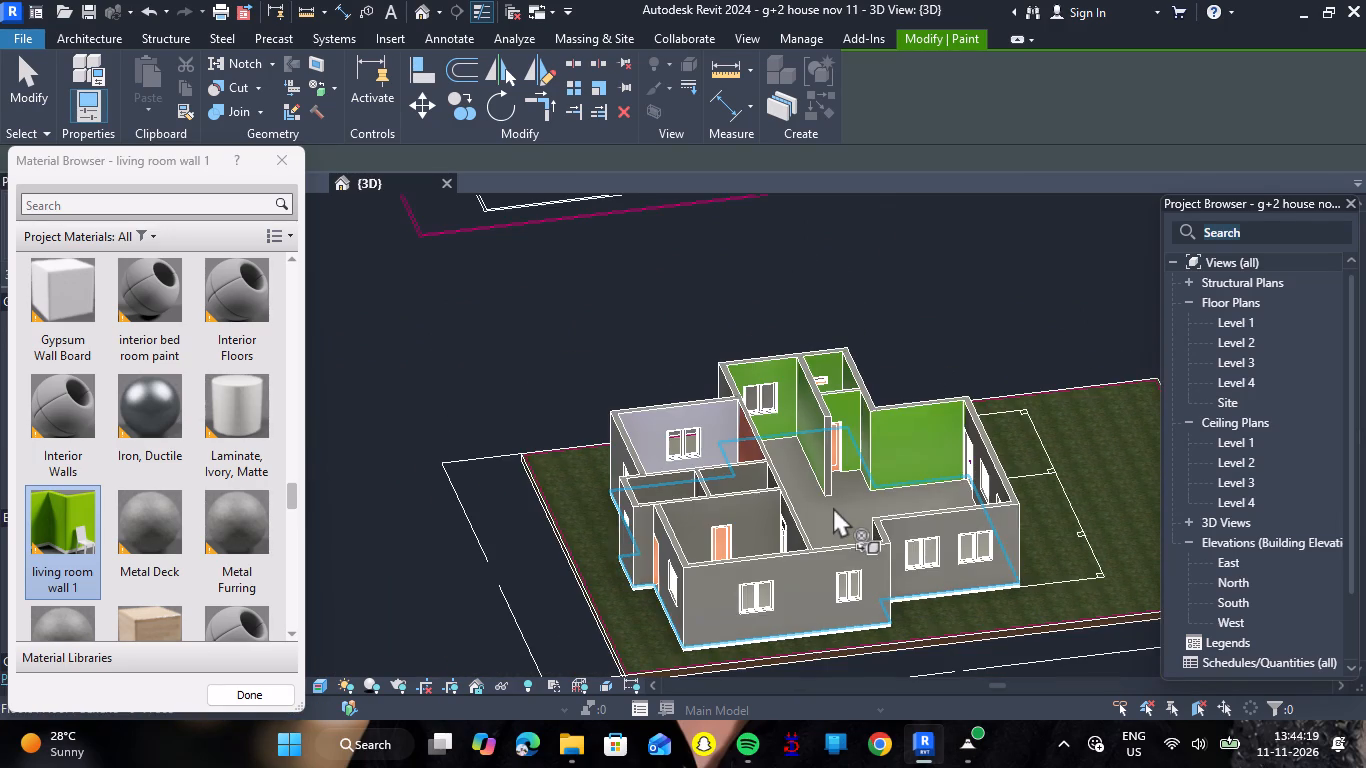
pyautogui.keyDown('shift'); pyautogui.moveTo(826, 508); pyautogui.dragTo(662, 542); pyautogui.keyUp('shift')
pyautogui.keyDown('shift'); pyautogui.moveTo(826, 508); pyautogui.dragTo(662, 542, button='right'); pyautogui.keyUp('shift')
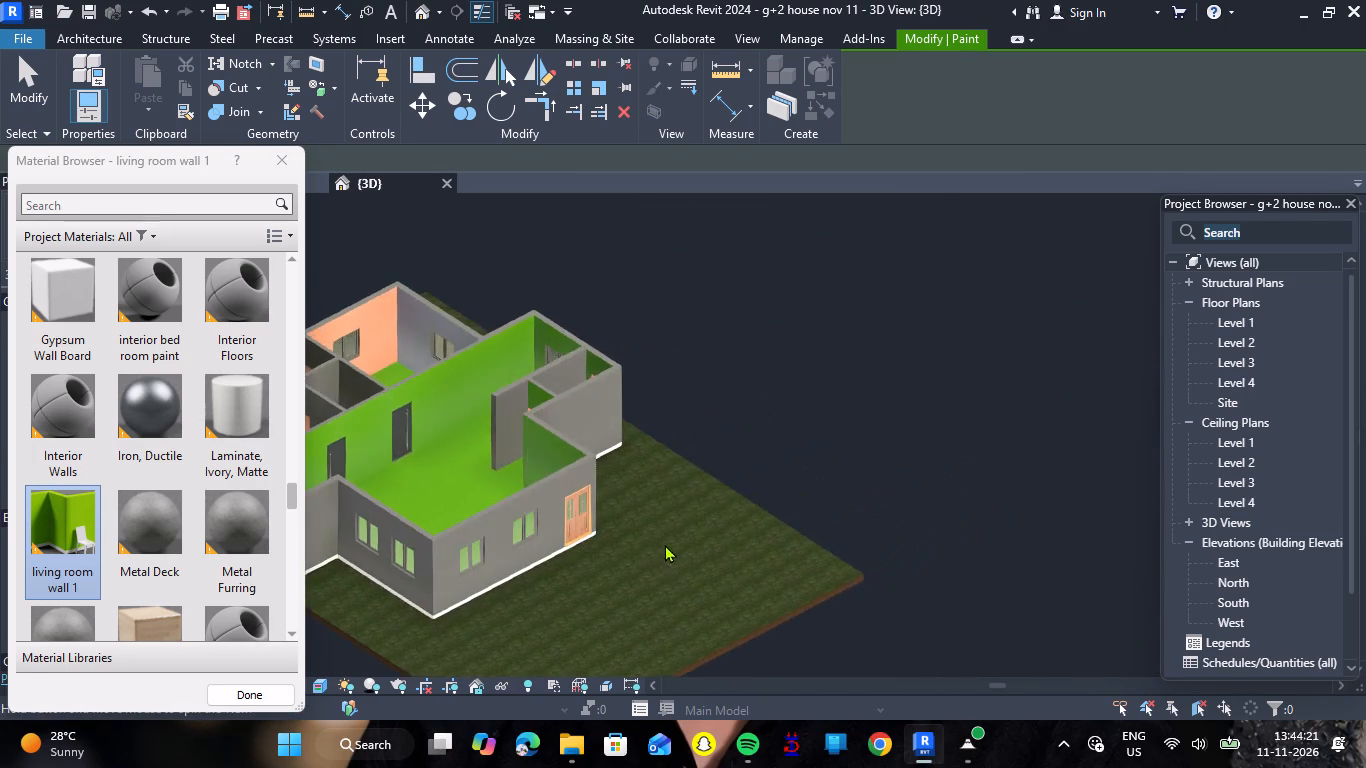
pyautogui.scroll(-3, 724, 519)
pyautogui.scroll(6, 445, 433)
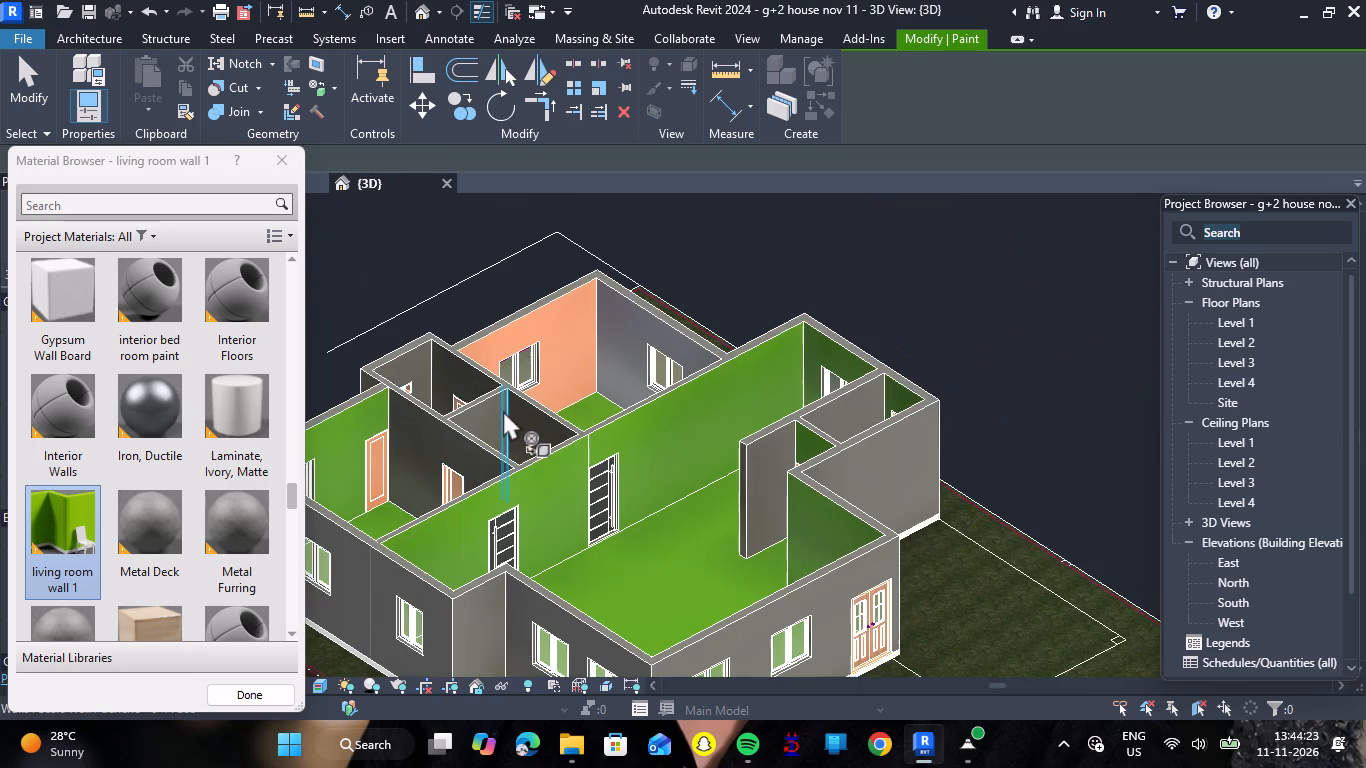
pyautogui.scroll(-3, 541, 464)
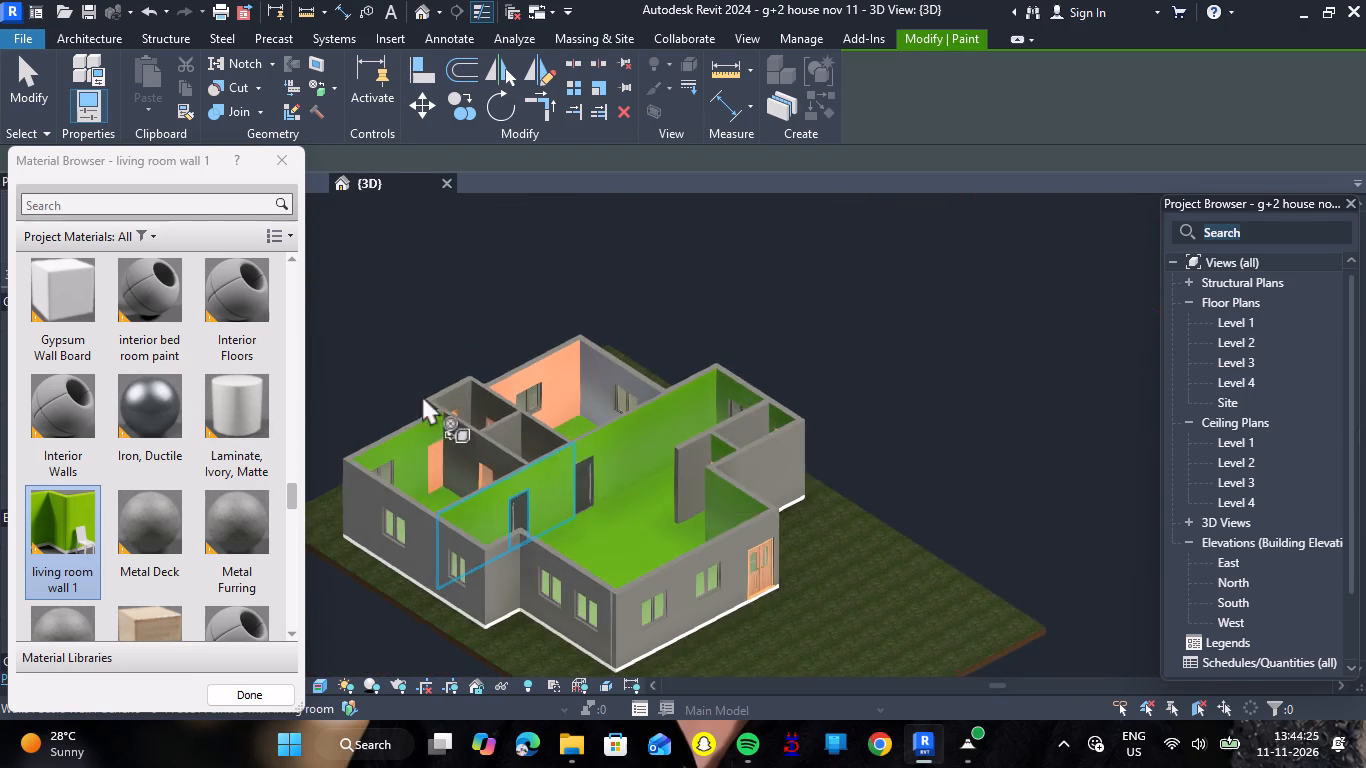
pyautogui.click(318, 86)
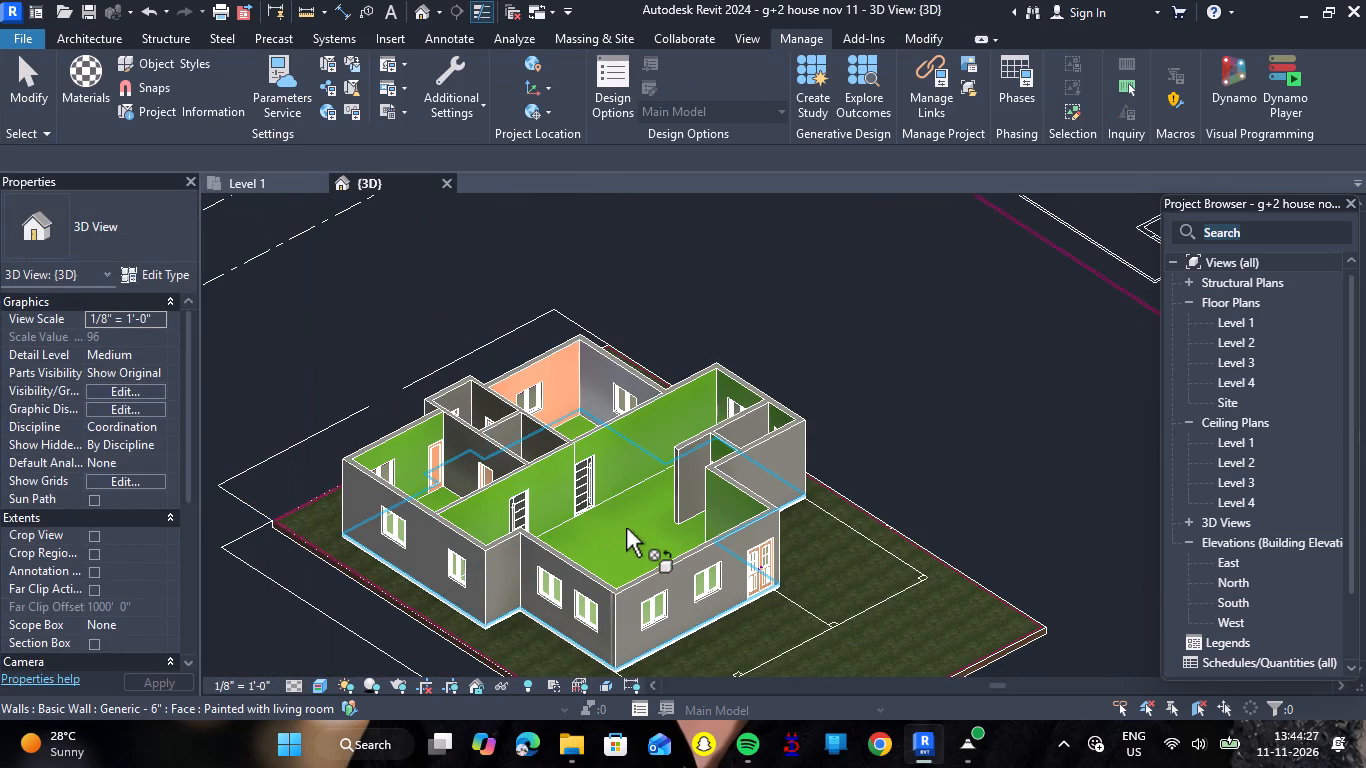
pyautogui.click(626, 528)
# Create a new project material and name it 5.
pyautogui.scroll(5, 631, 518)
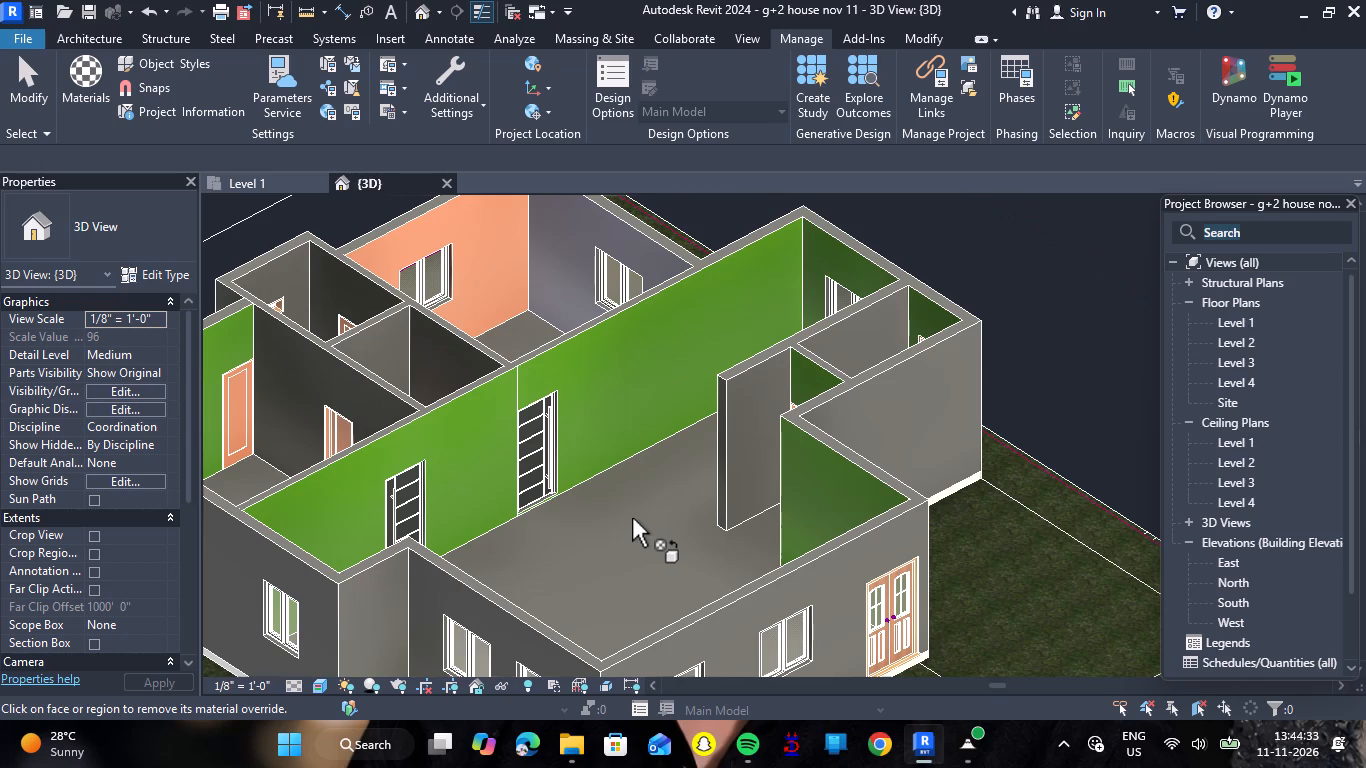
pyautogui.scroll(-3, 616, 526)
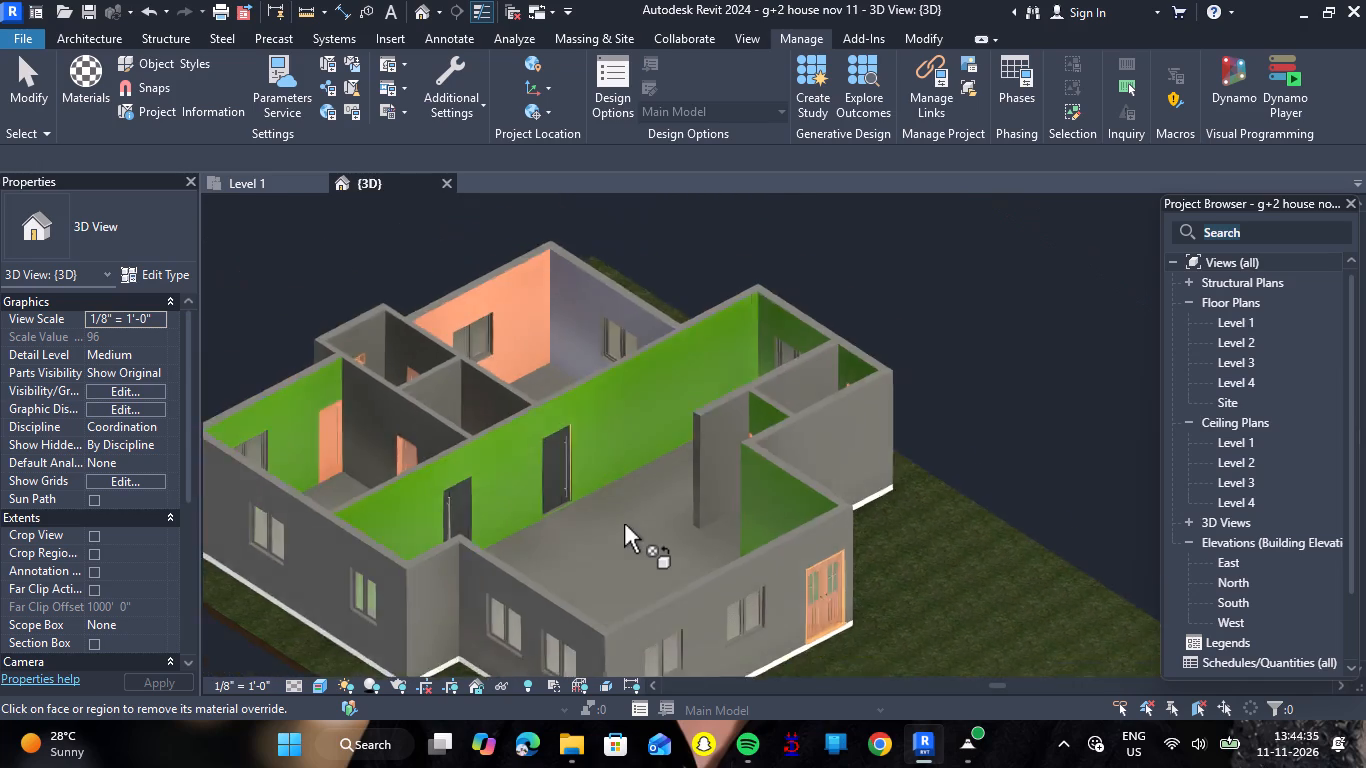
pyautogui.scroll(6, 387, 388)
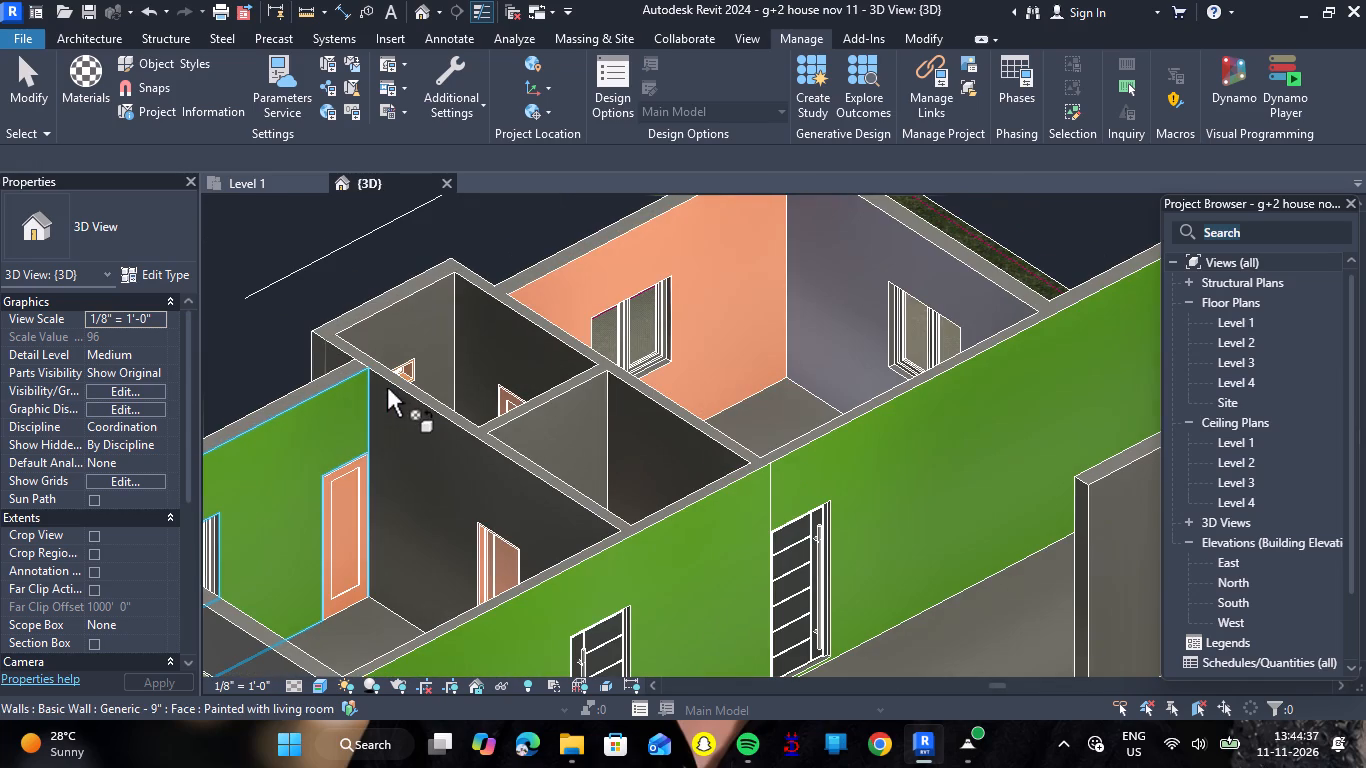
pyautogui.click(78, 104)
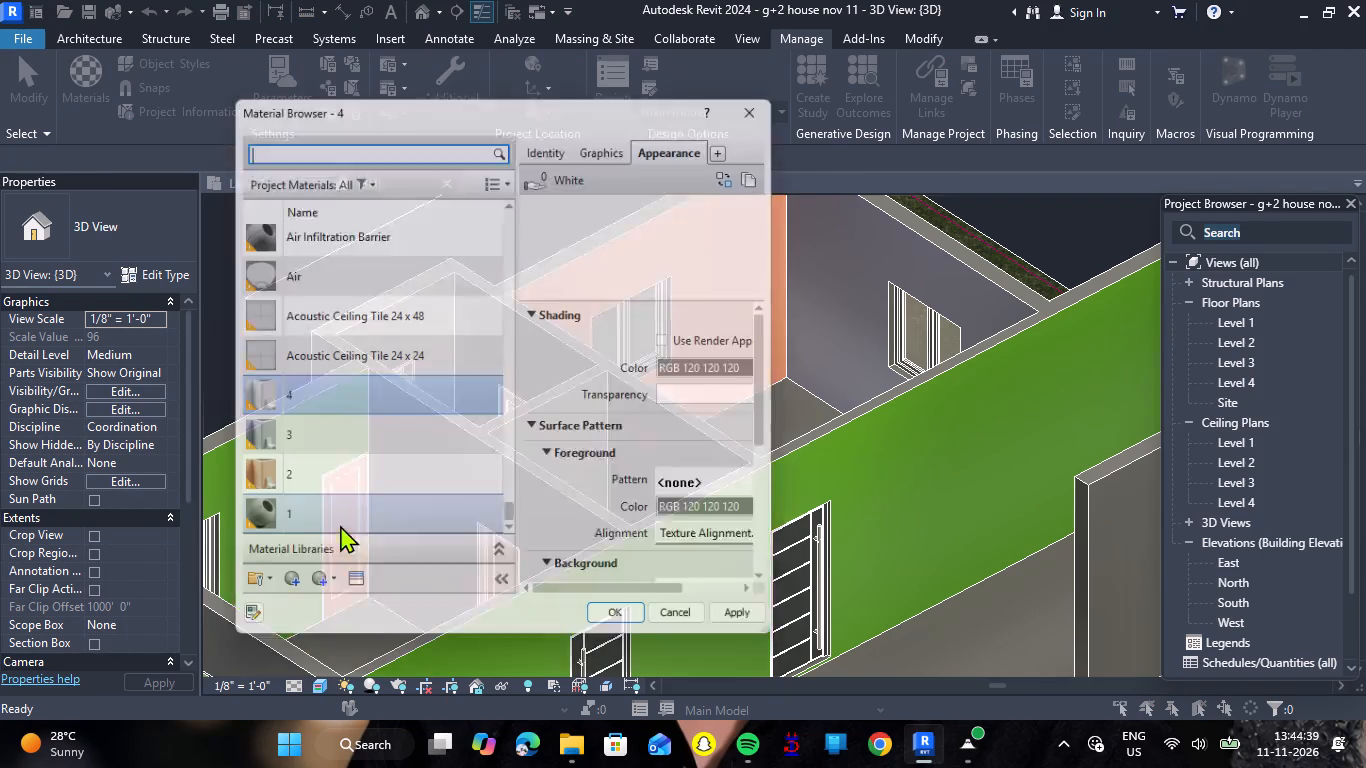
pyautogui.click(296, 589)
pyautogui.click(319, 617)
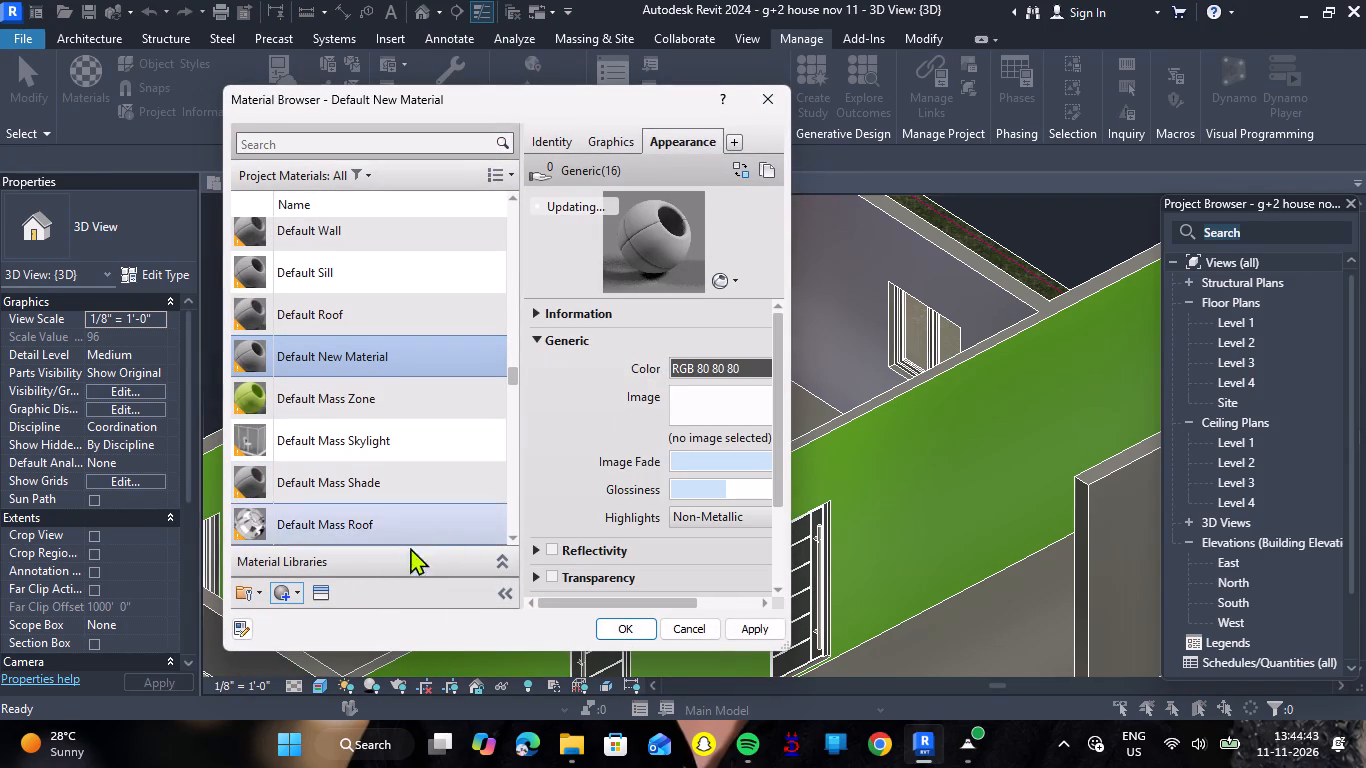
pyautogui.rightClick(399, 350)
pyautogui.click(432, 421)
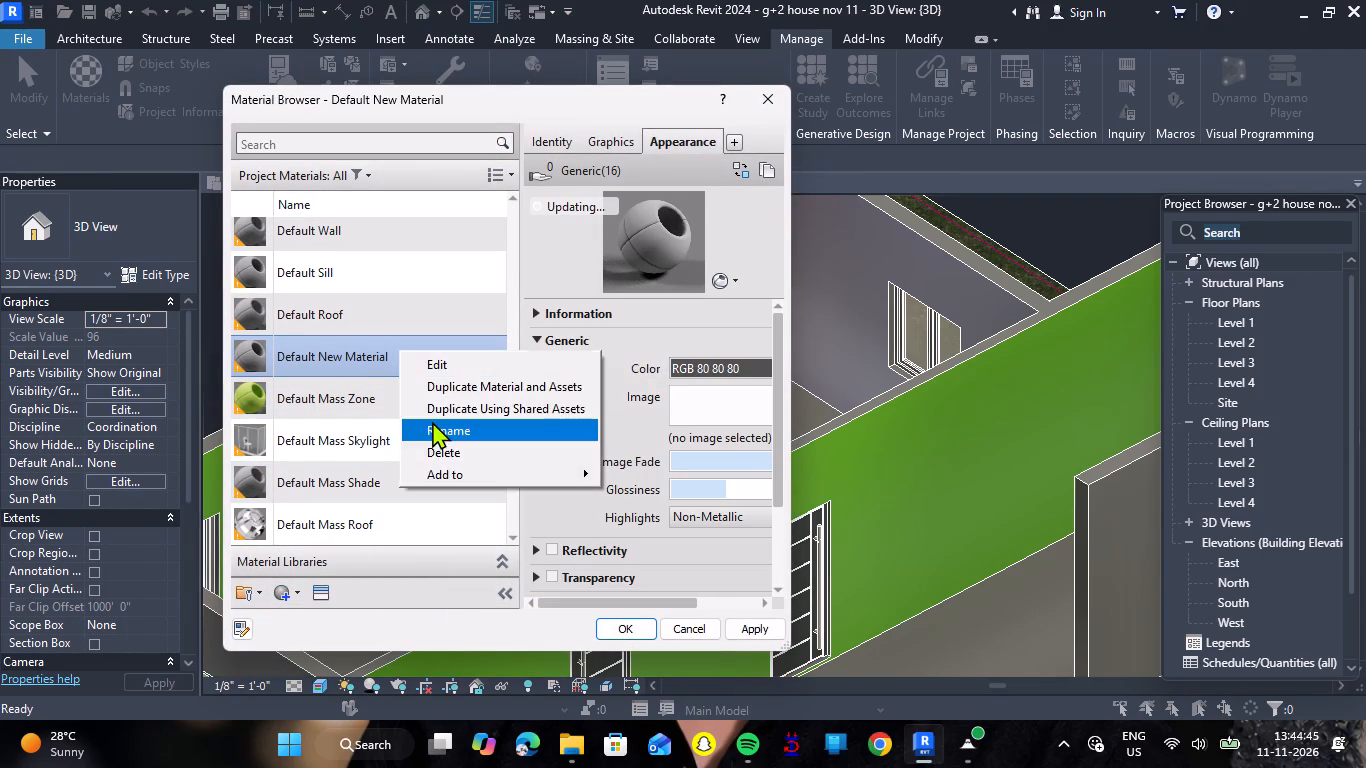
pyautogui.press('BackSpace')
pyautogui.press('5')
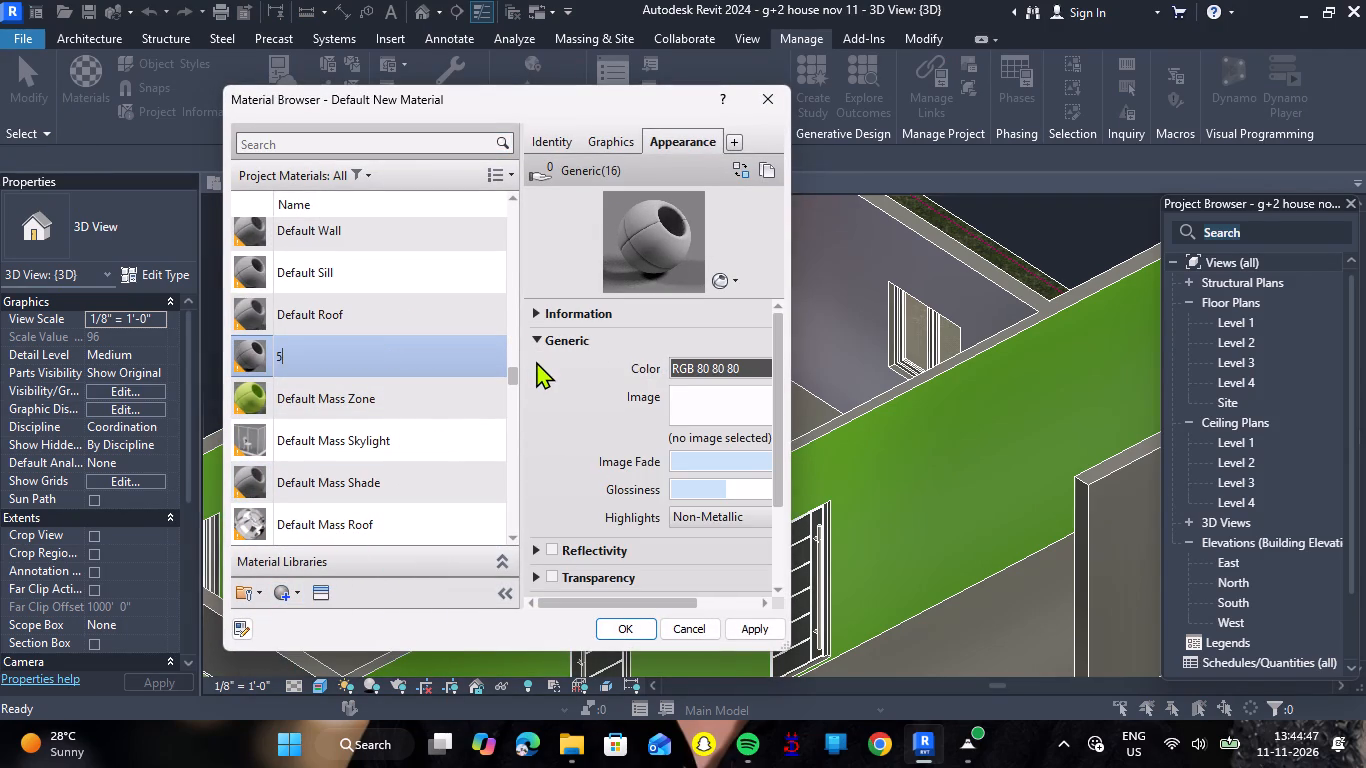
# Open the asset browser for material 5 and examine the structural concrete and steel assets and the full appearance library.
pyautogui.click(316, 604)
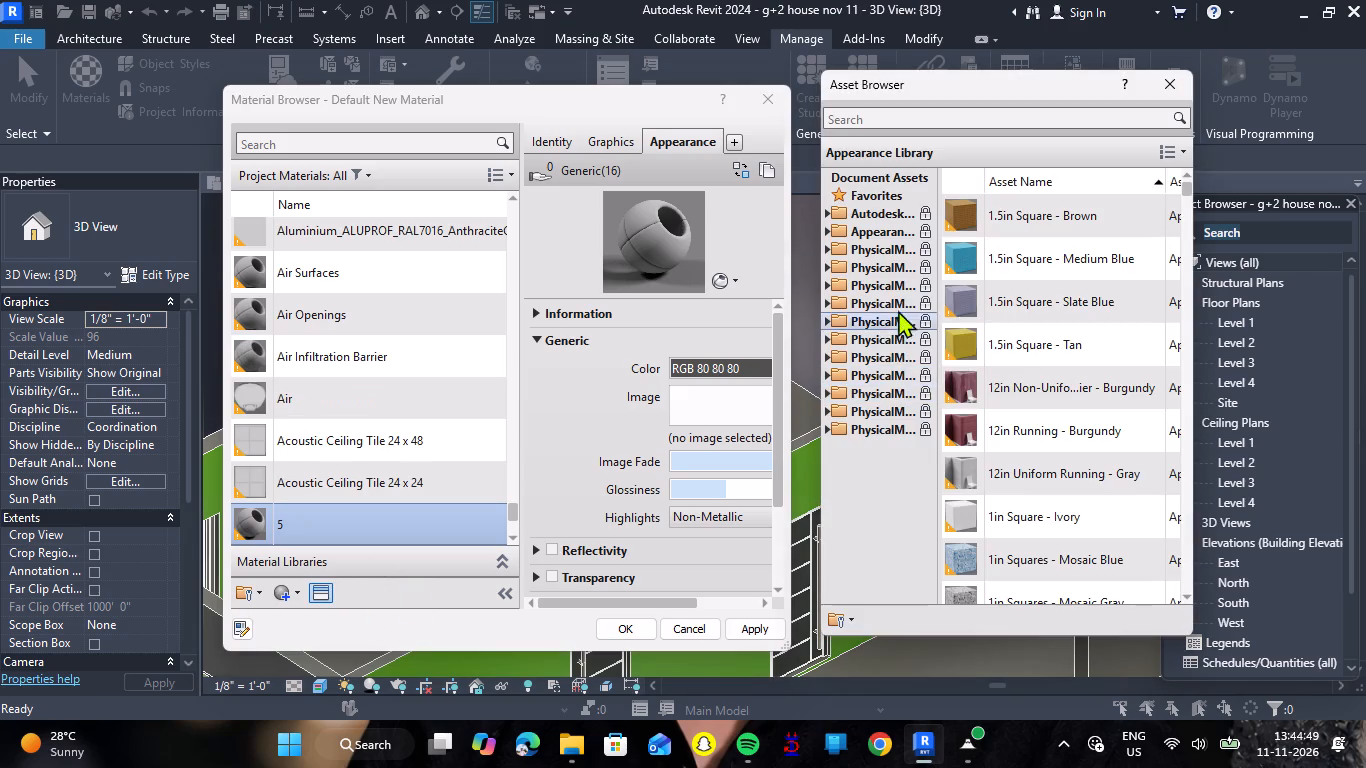
pyautogui.click(865, 231)
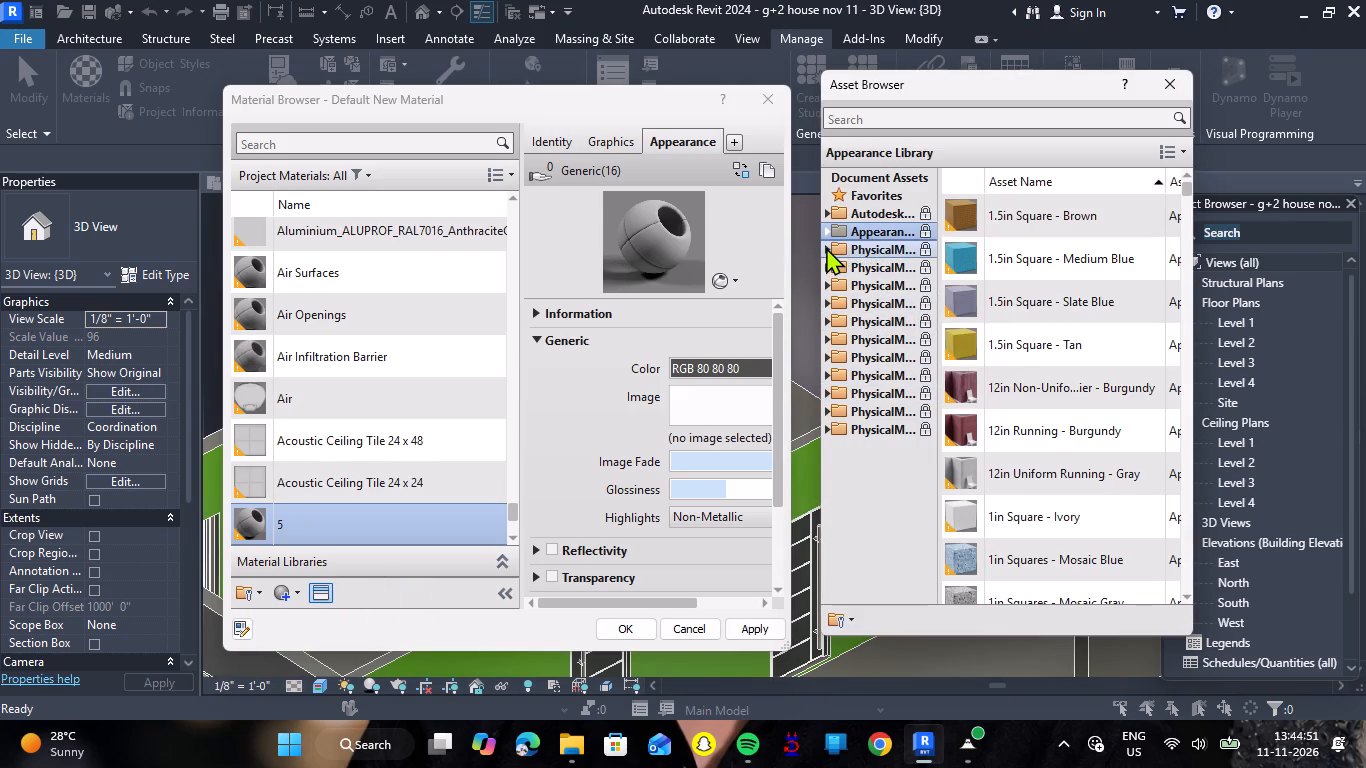
pyautogui.click(826, 247)
pyautogui.click(869, 270)
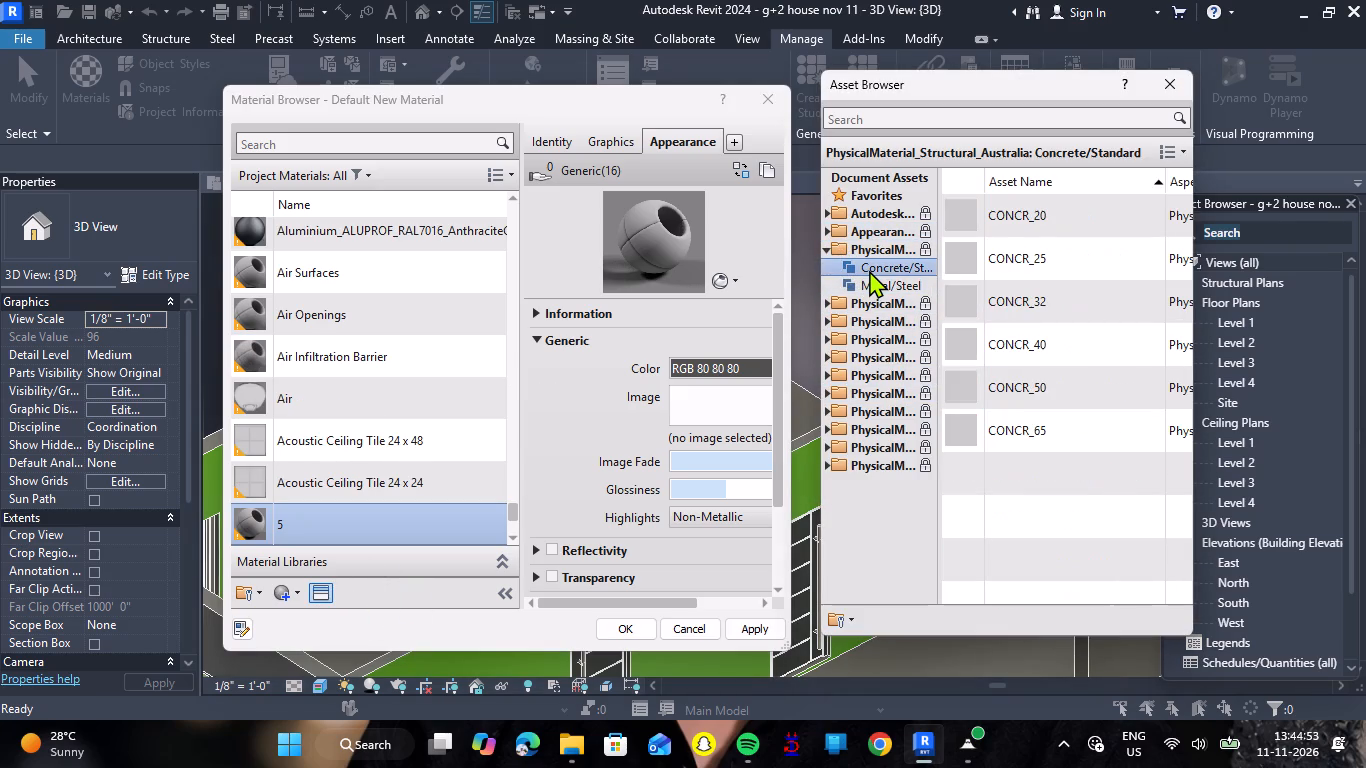
pyautogui.click(879, 288)
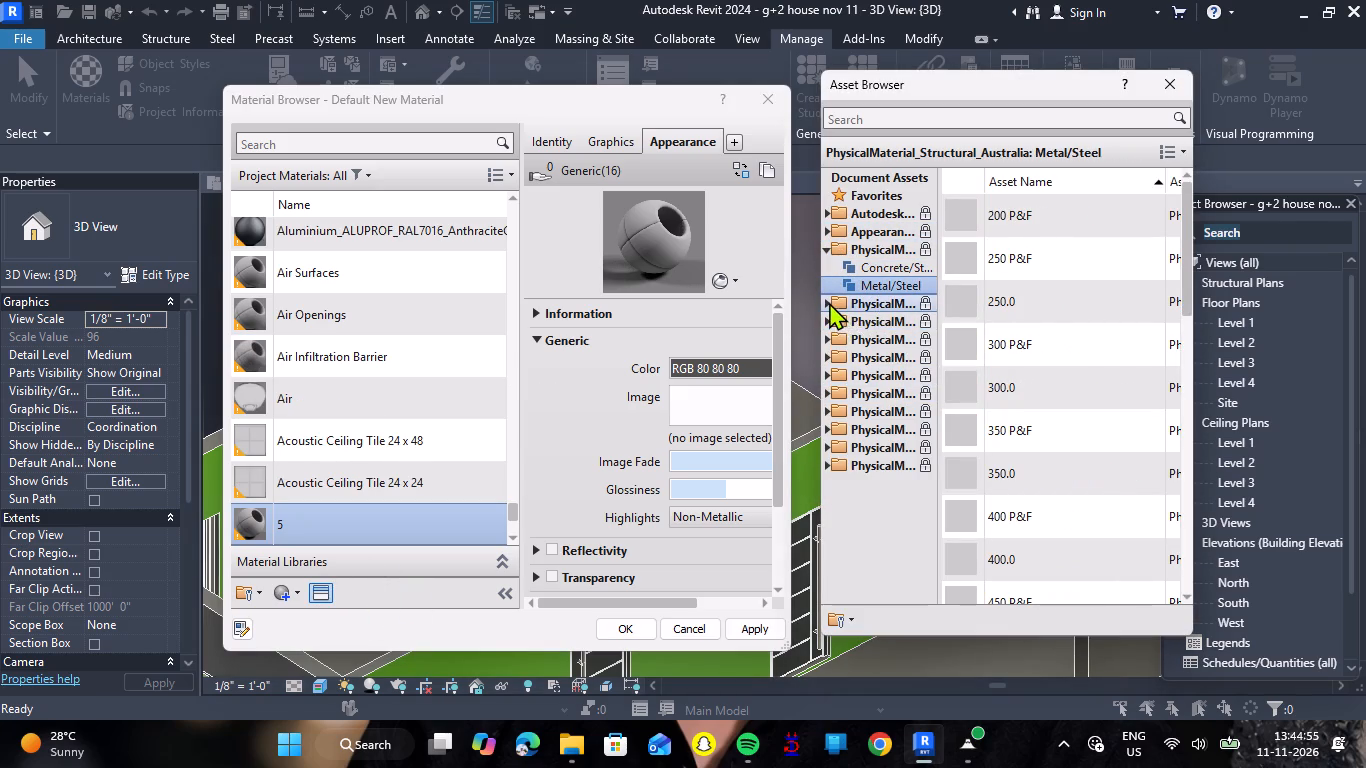
pyautogui.click(829, 302)
pyautogui.click(828, 500)
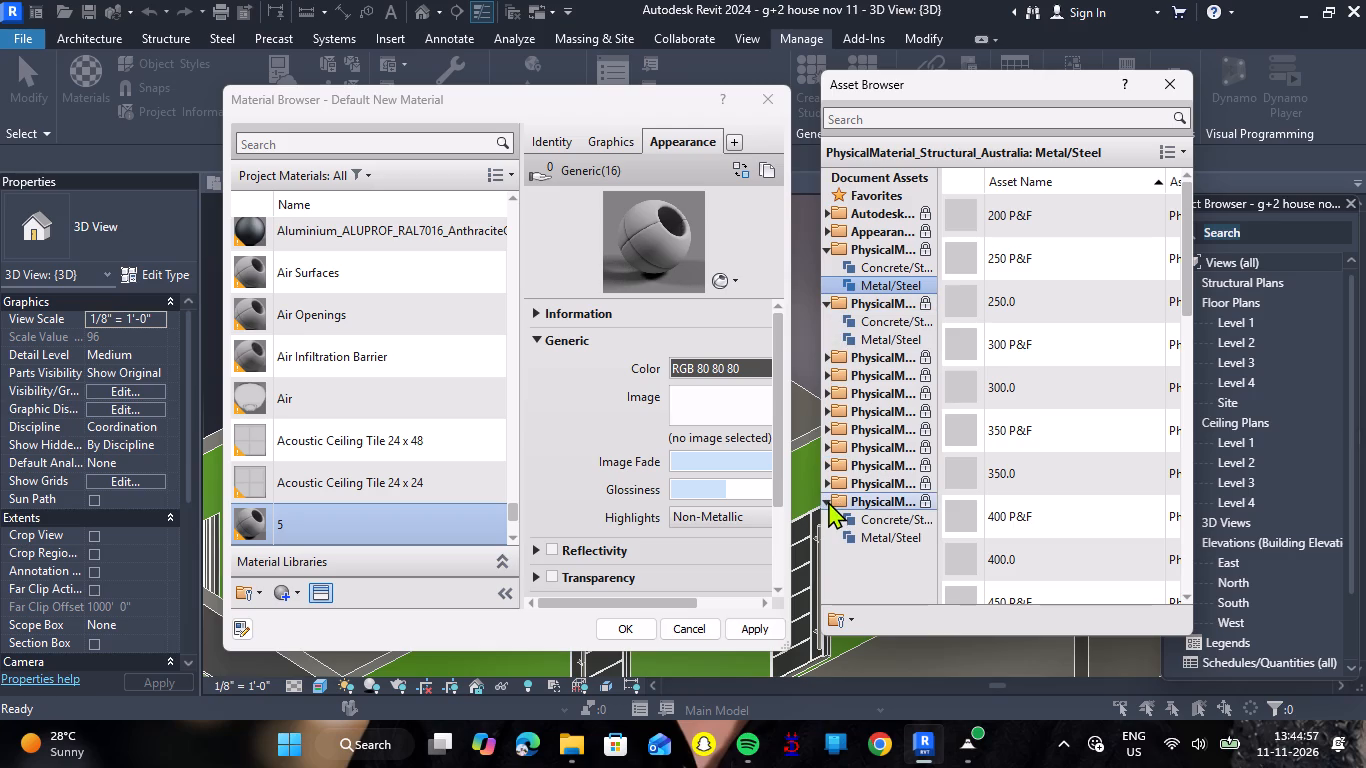
pyautogui.click(826, 484)
pyautogui.click(829, 470)
pyautogui.doubleClick(828, 458)
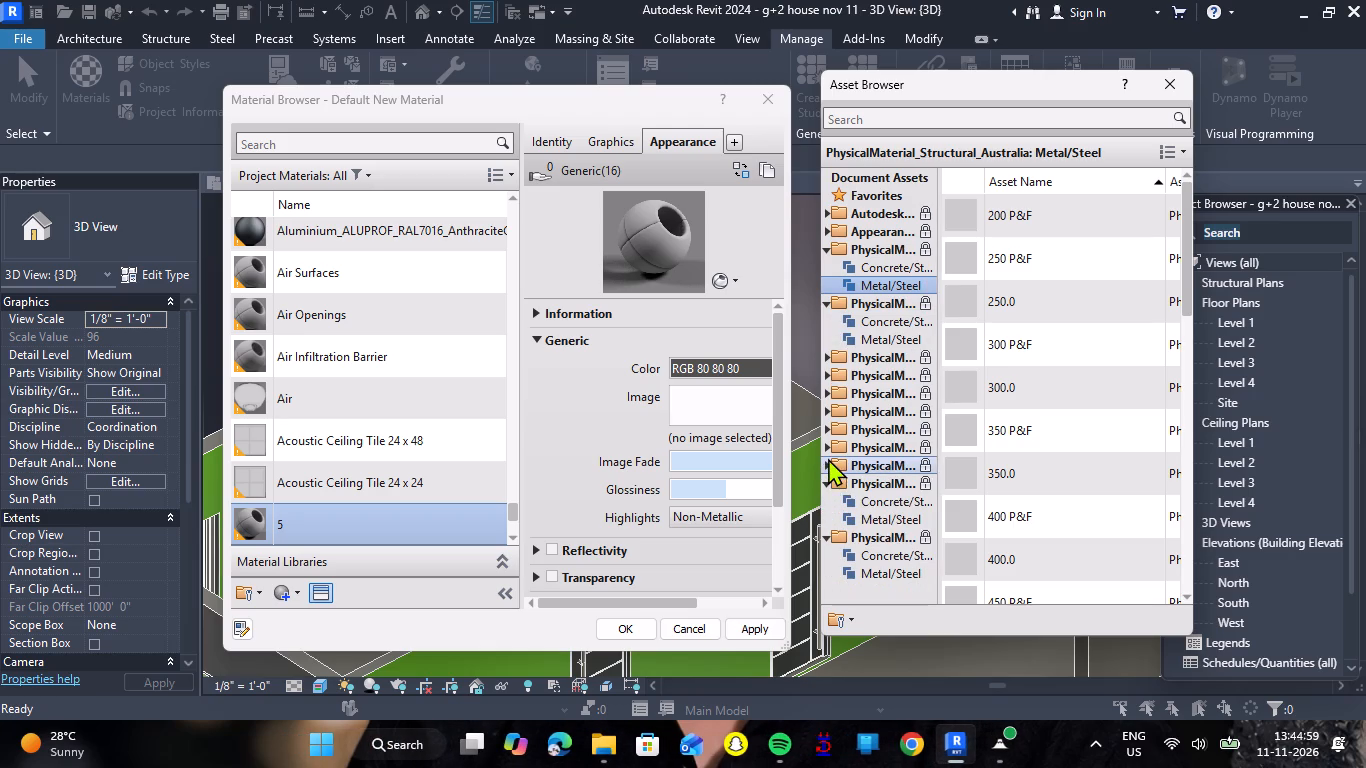
pyautogui.doubleClick(866, 521)
pyautogui.doubleClick(869, 504)
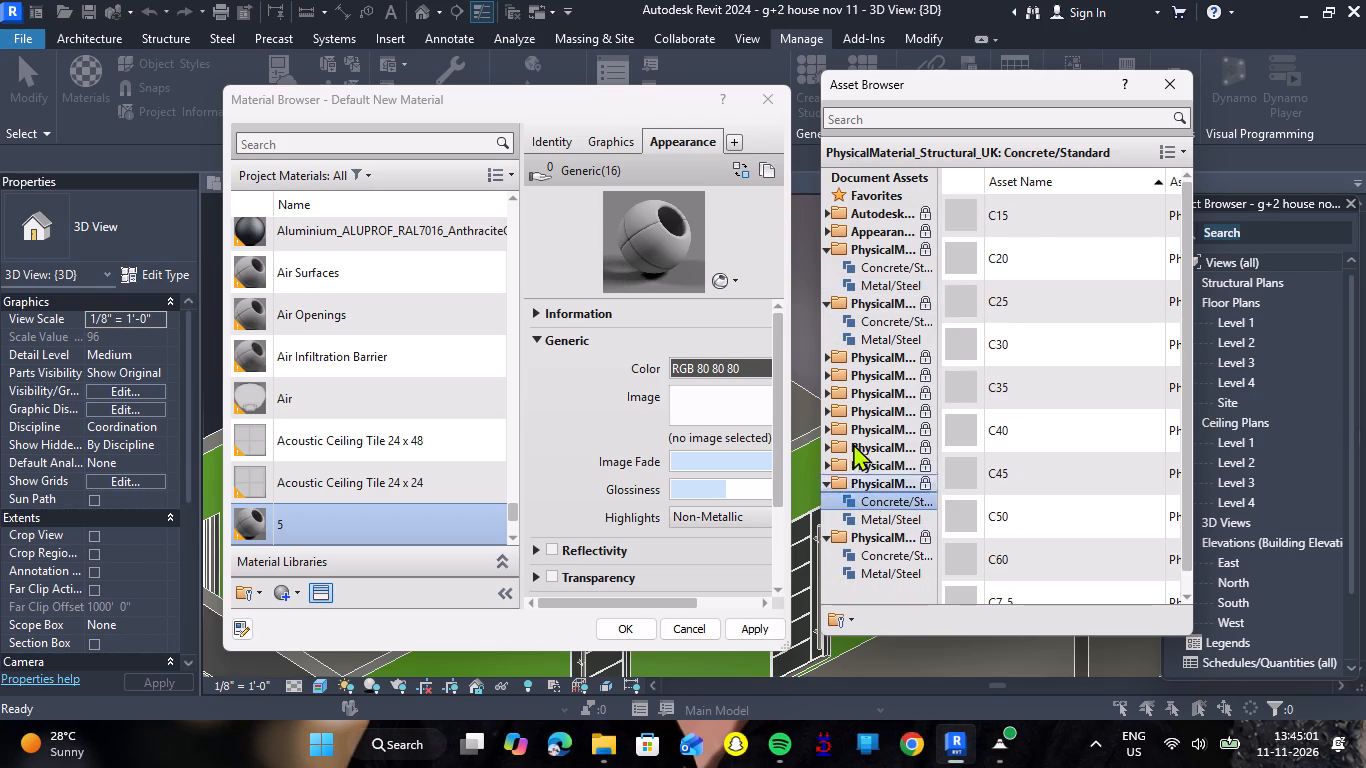
pyautogui.click(831, 227)
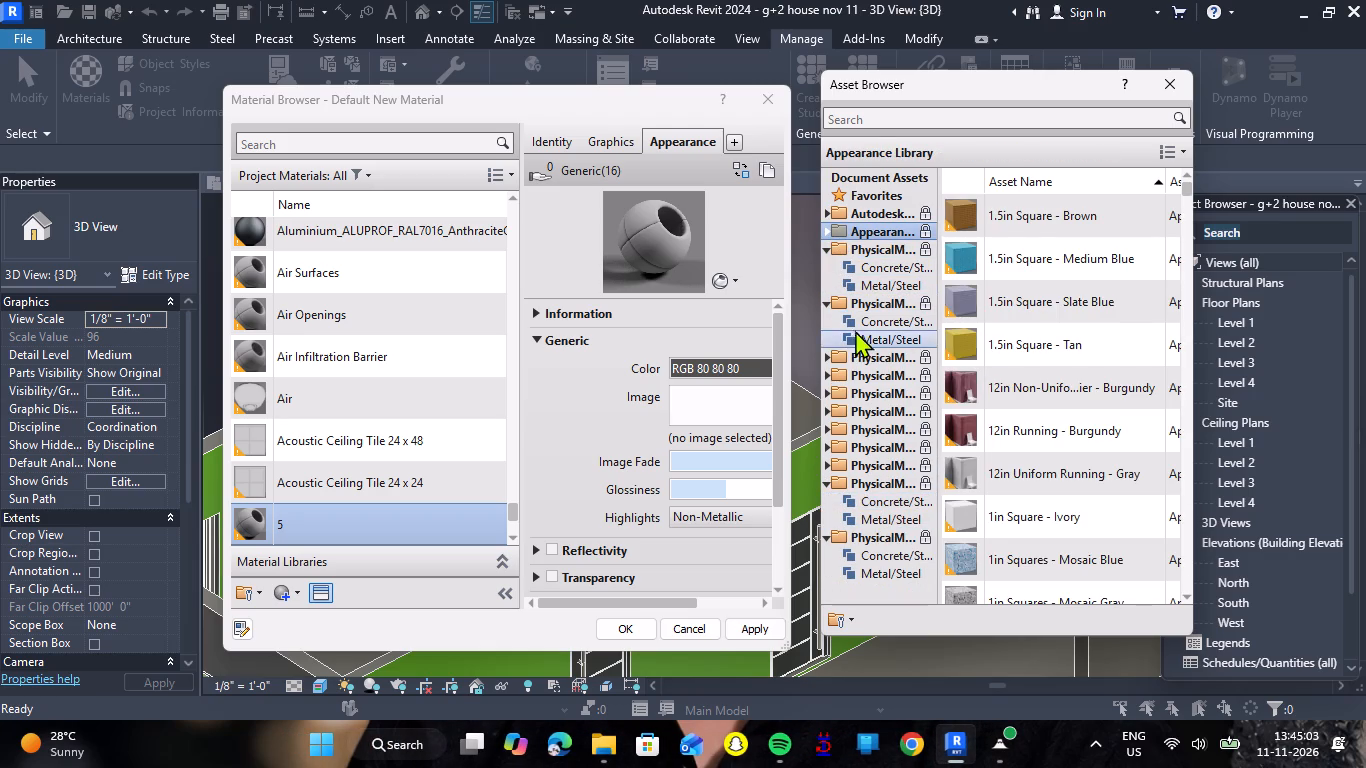
pyautogui.scroll(-7, 958, 351)
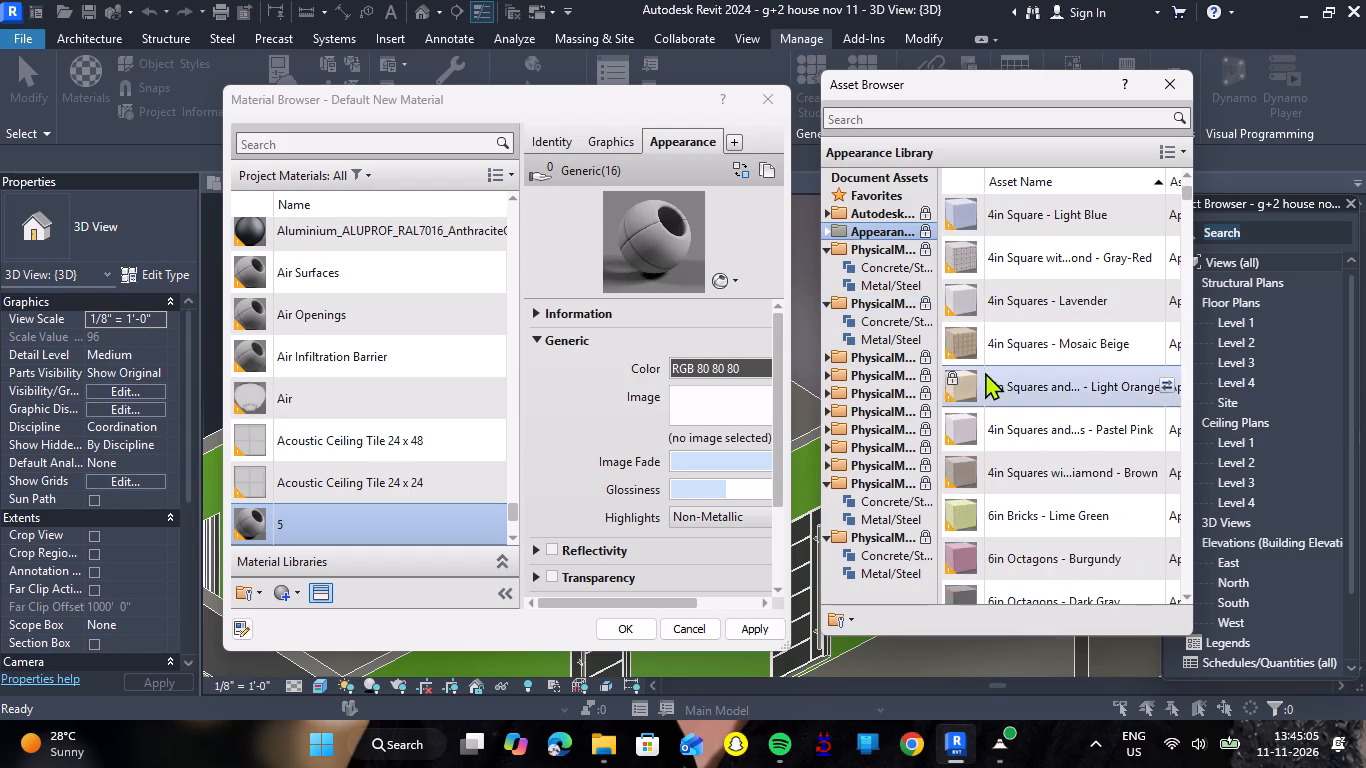
pyautogui.scroll(-5, 985, 373)
pyautogui.scroll(-17, 1106, 378)
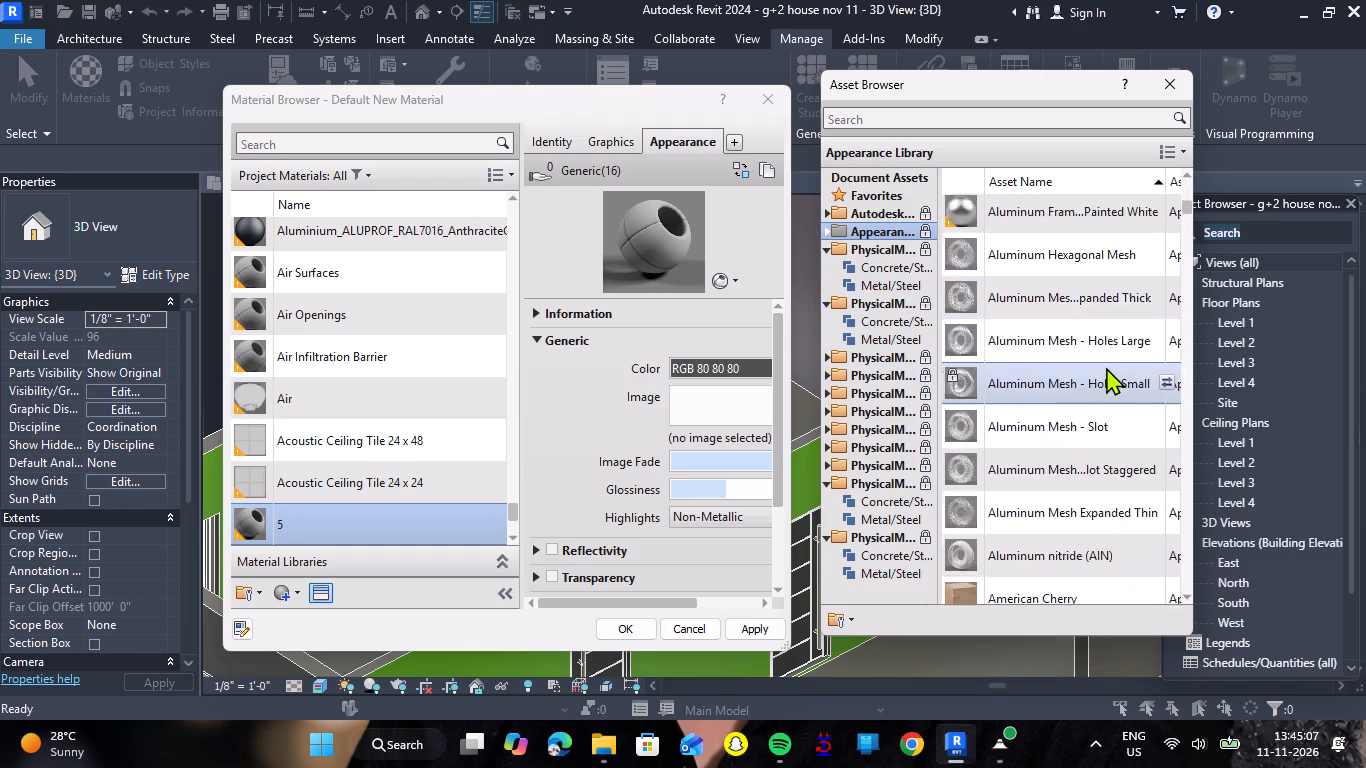
pyautogui.scroll(-1, 1106, 367)
pyautogui.scroll(-20, 1106, 359)
pyautogui.scroll(-1, 1106, 359)
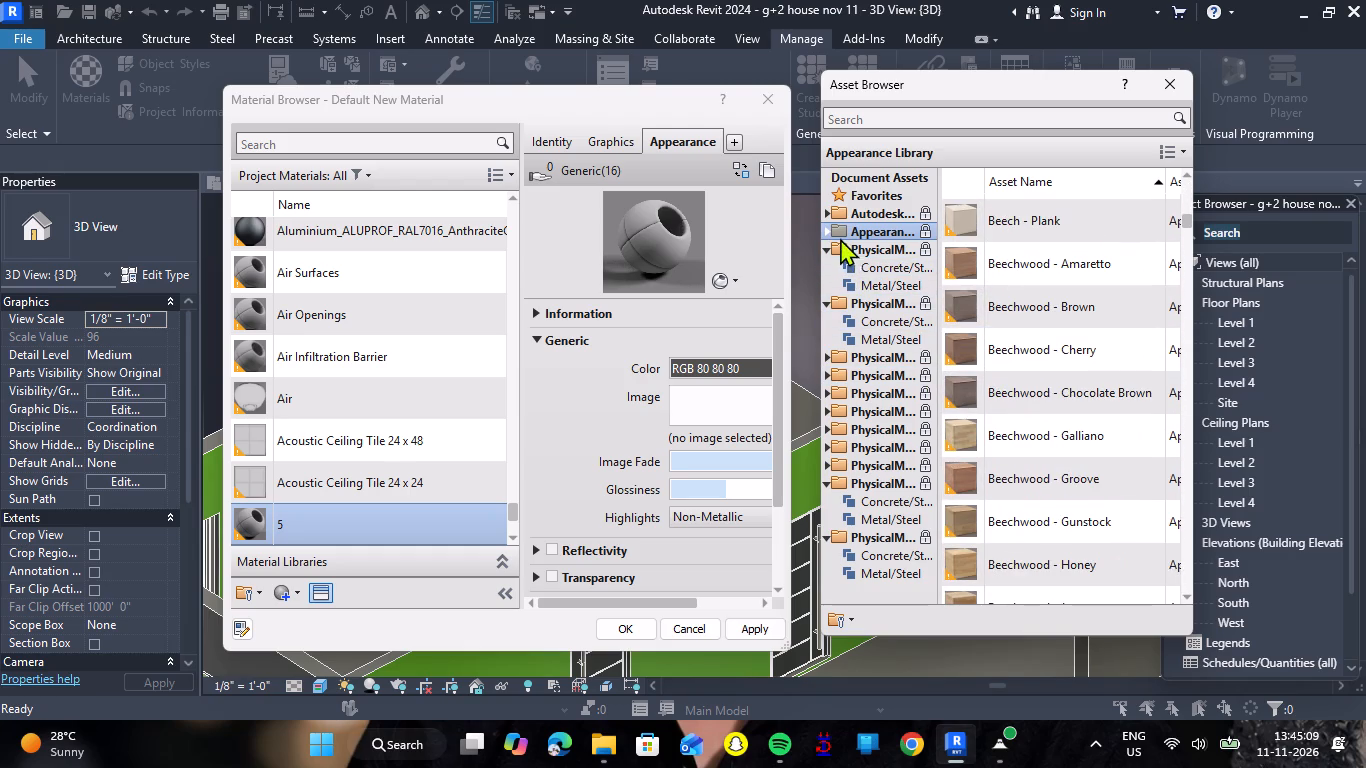
# Assign the Navy asset from the matte wall paint appearances to material 5 and apply it.
pyautogui.click(829, 229)
pyautogui.scroll(-6, 831, 373)
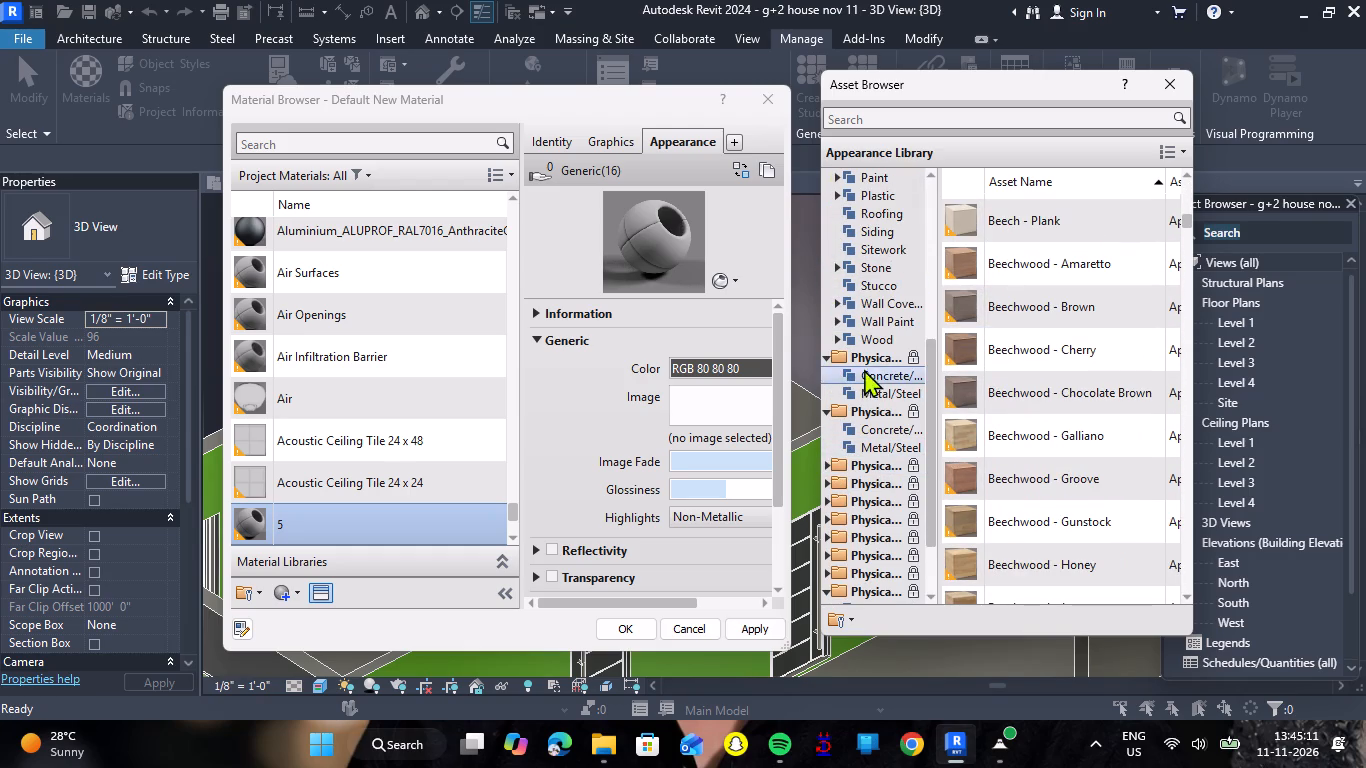
pyautogui.click(874, 322)
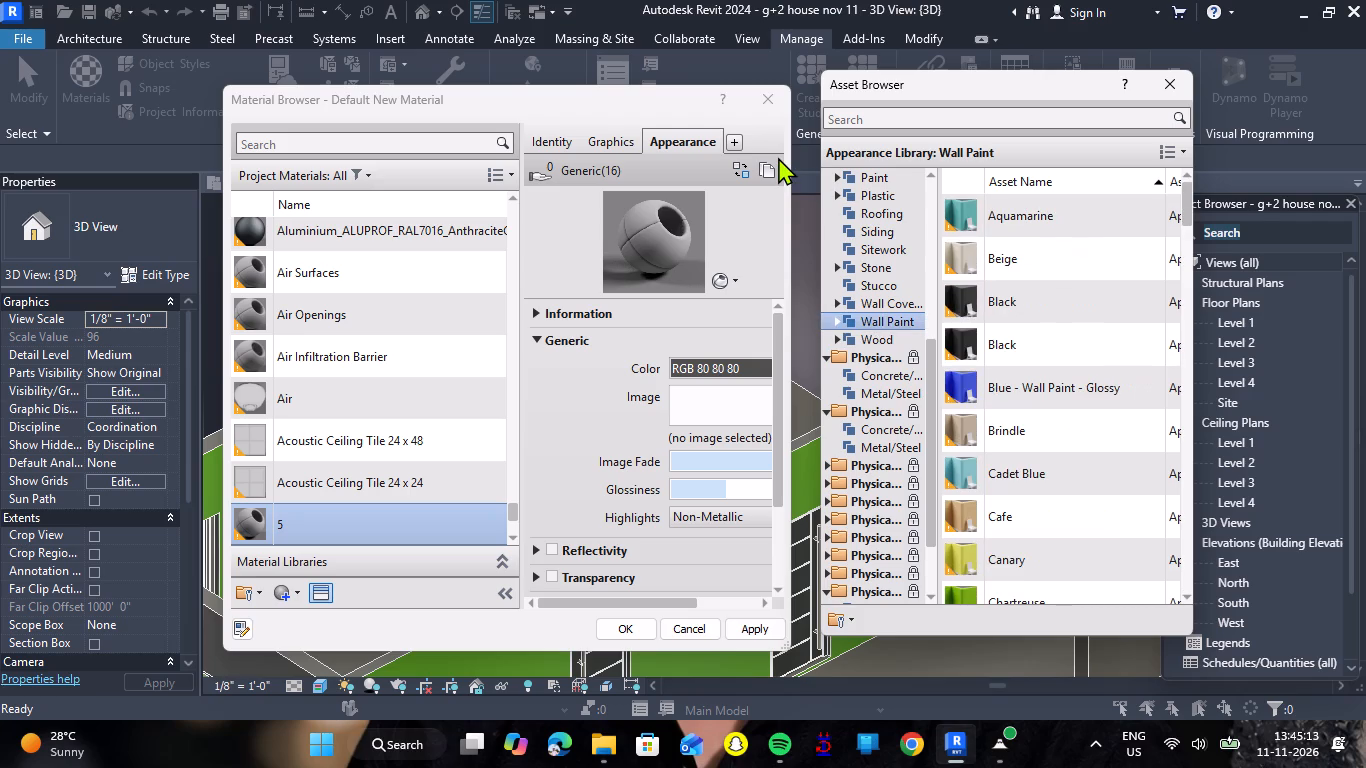
pyautogui.click(838, 321)
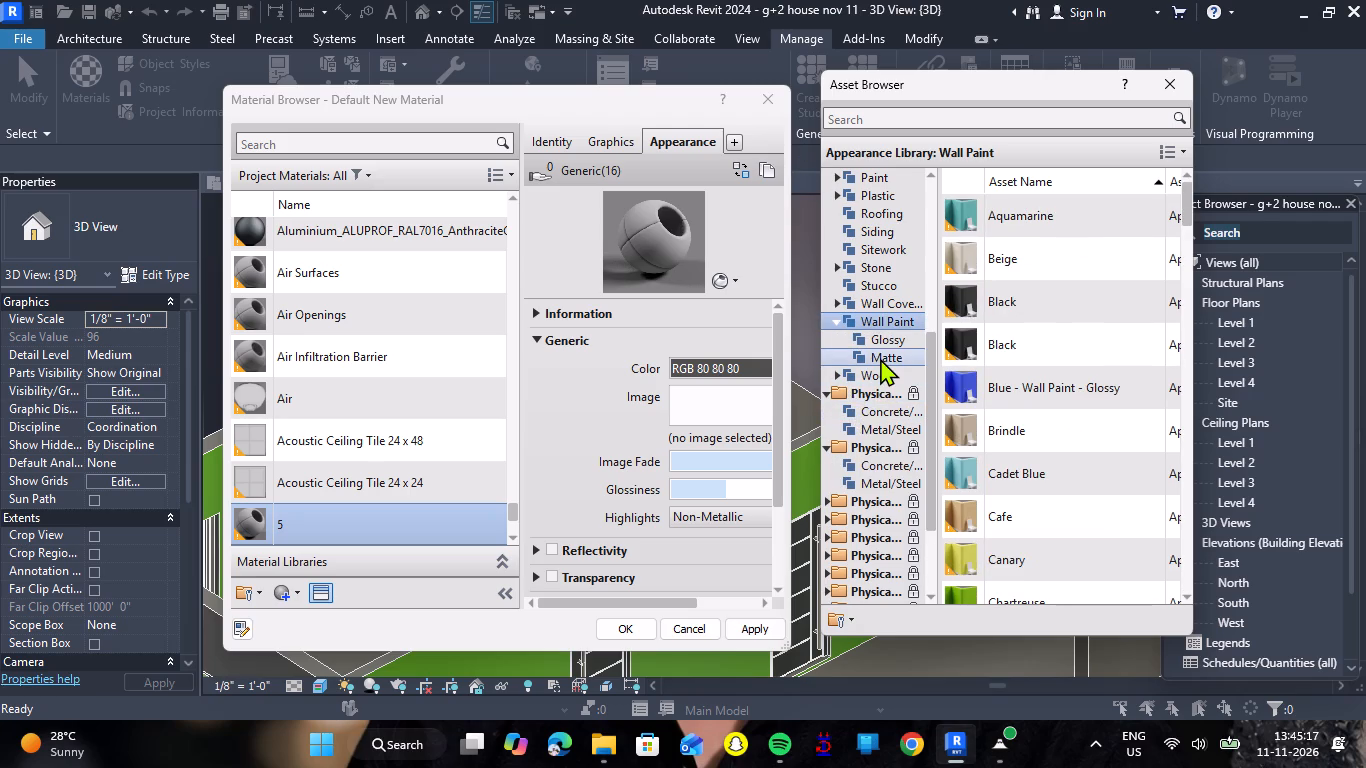
pyautogui.click(880, 358)
pyautogui.scroll(-5, 1057, 379)
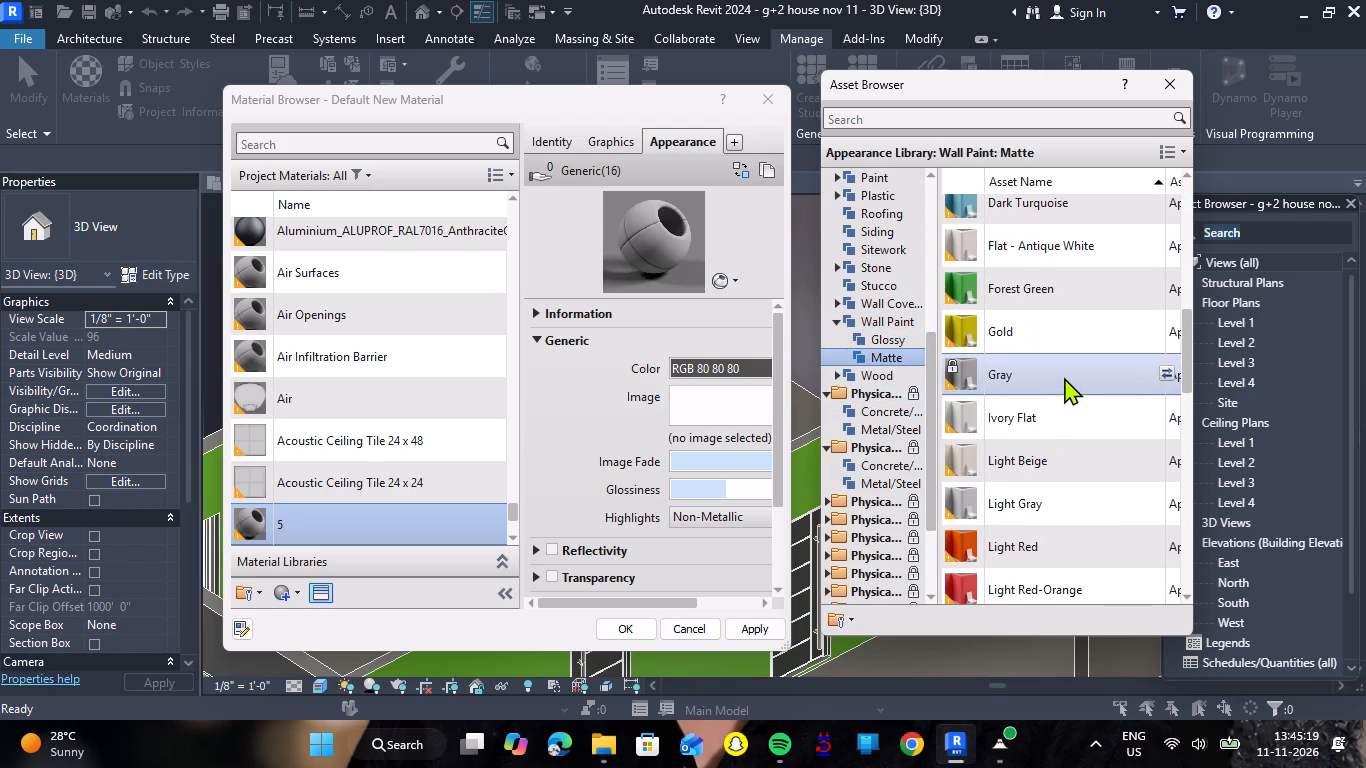
pyautogui.scroll(4, 1068, 371)
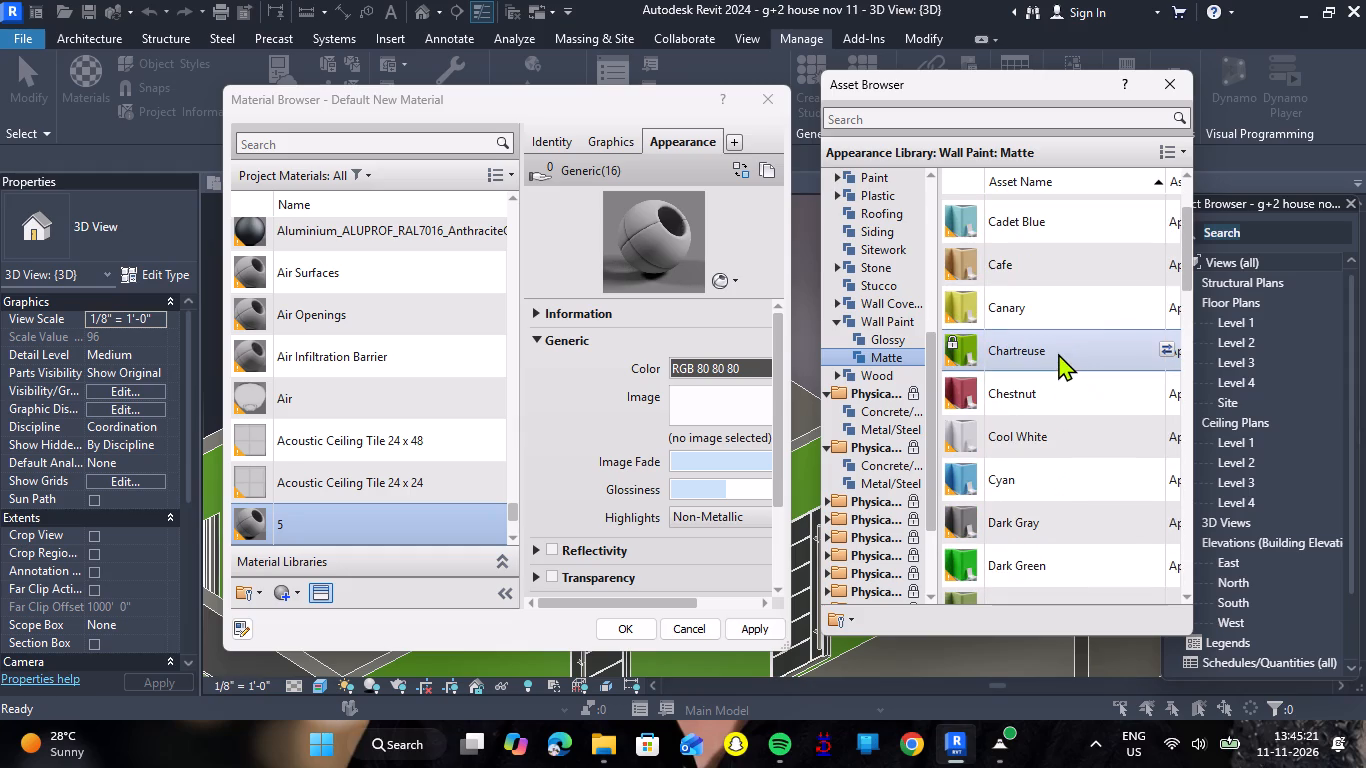
pyautogui.scroll(-5, 1058, 353)
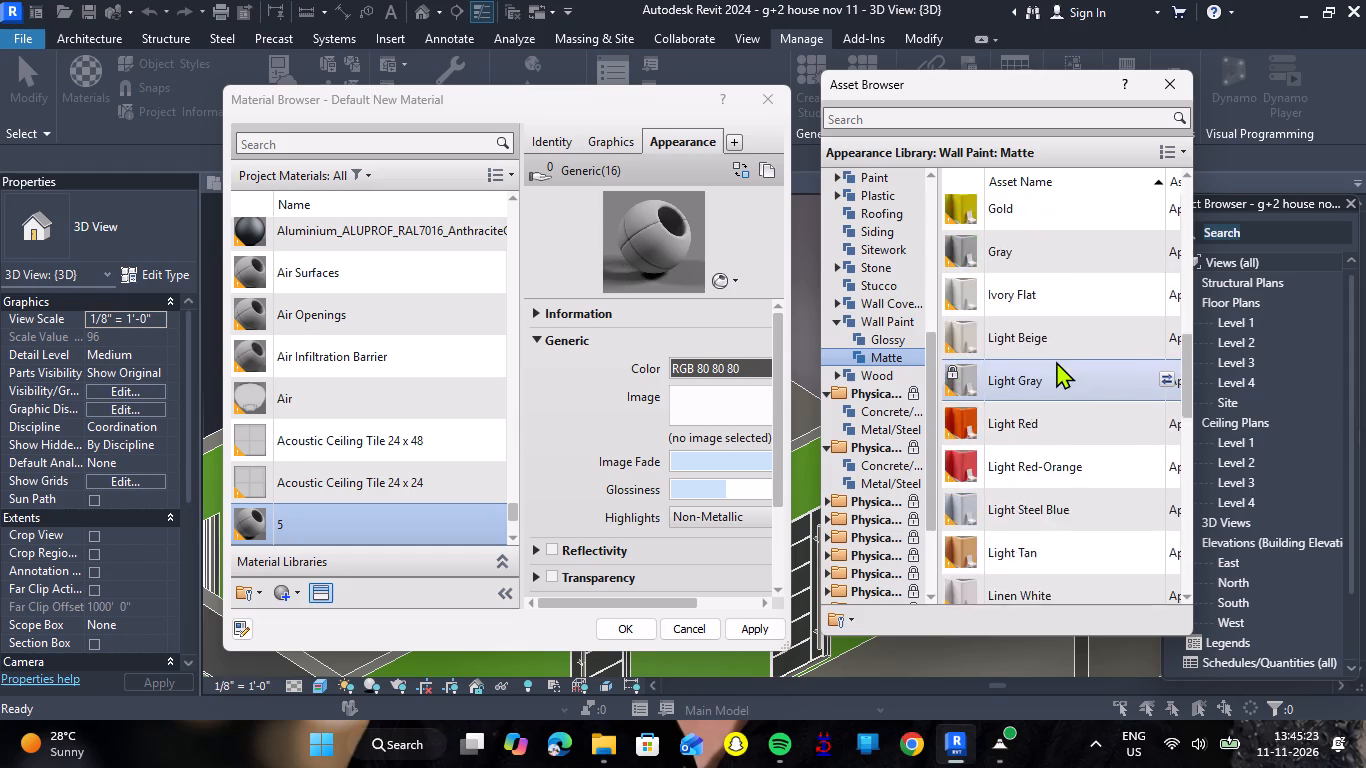
pyautogui.scroll(-2, 1056, 361)
pyautogui.tripleClick(1060, 396)
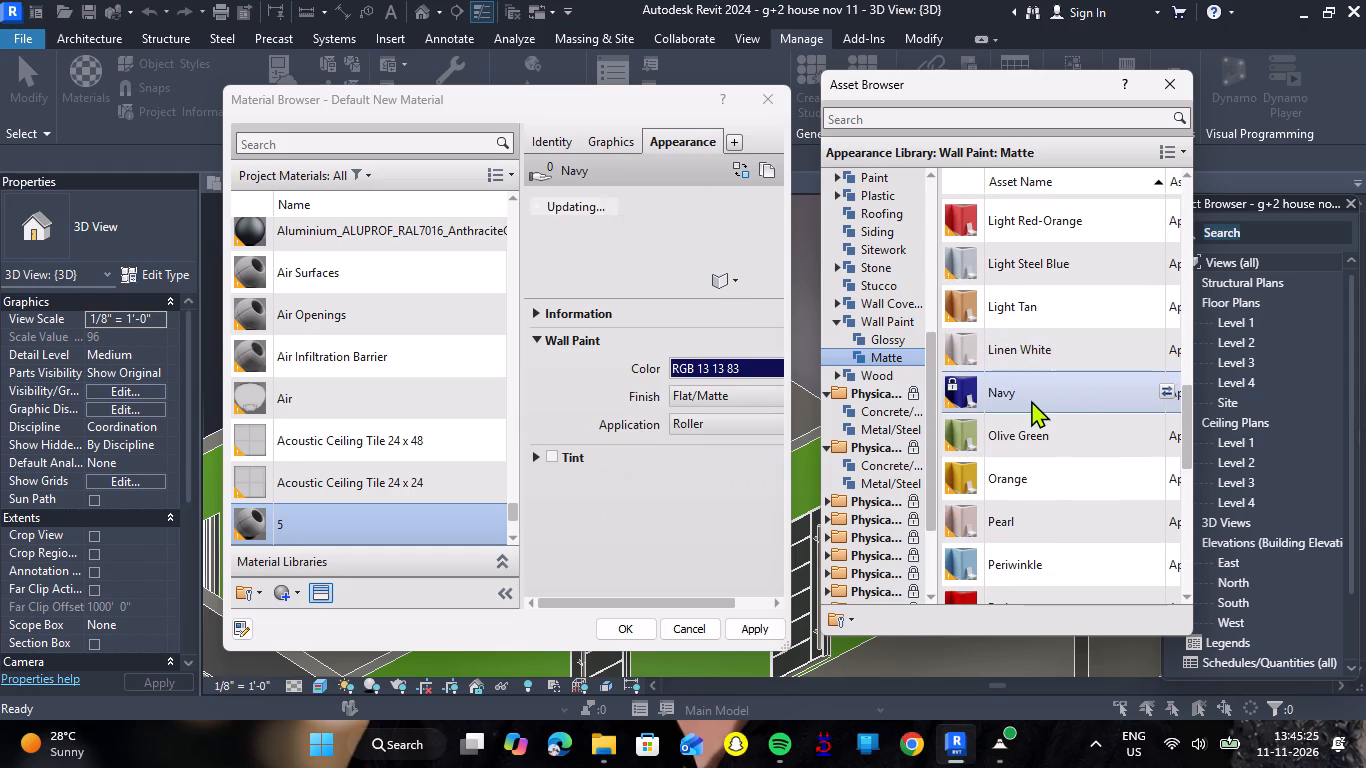
pyautogui.click(754, 625)
# Create another new project material and name it 6.
pyautogui.click(298, 589)
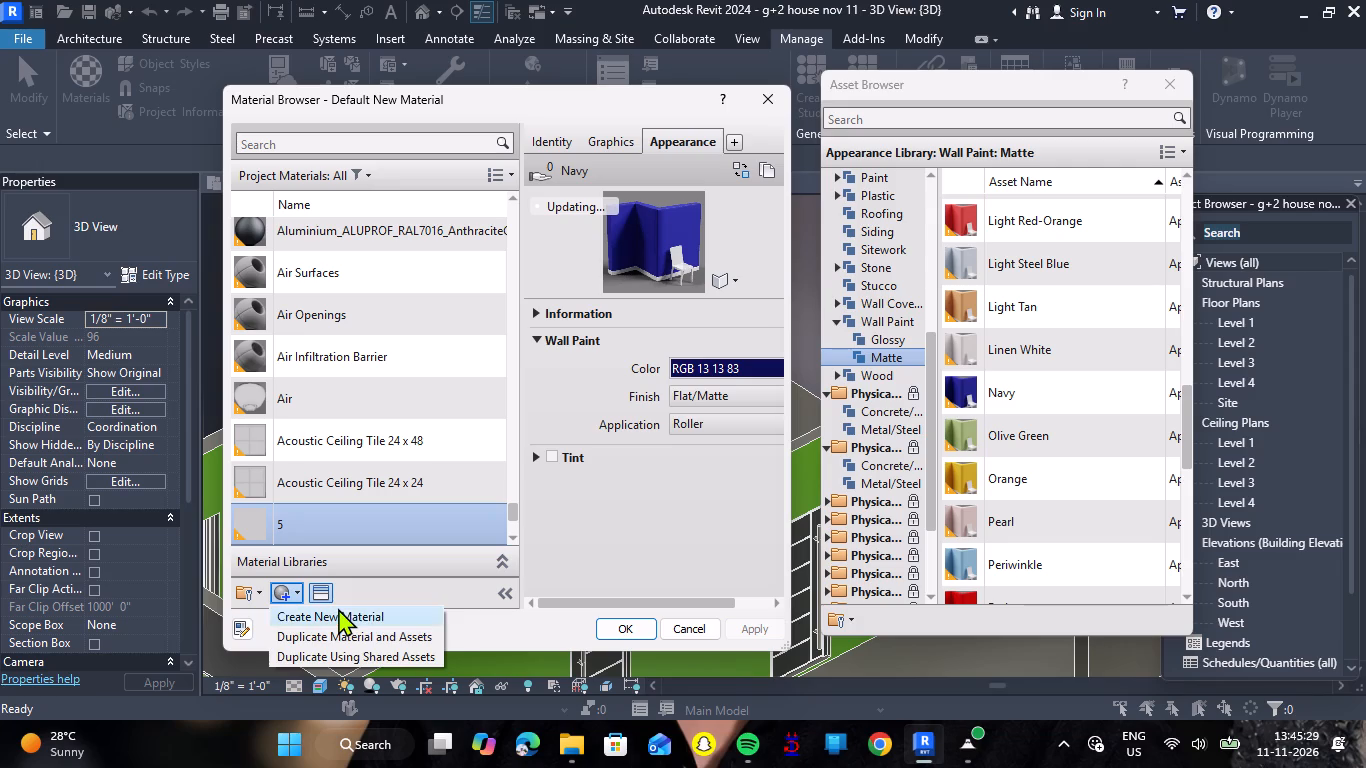
pyautogui.click(338, 608)
pyautogui.rightClick(399, 372)
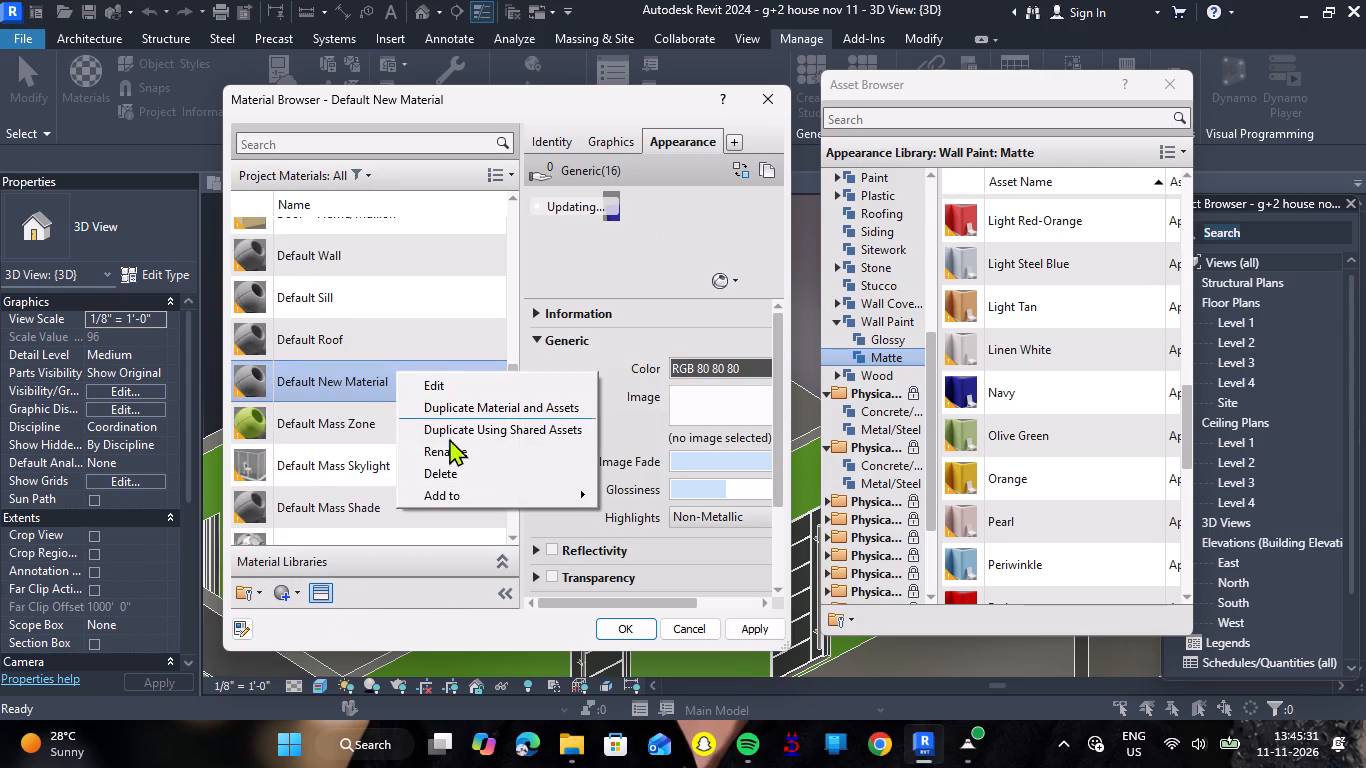
pyautogui.click(456, 454)
pyautogui.press('BackSpace')
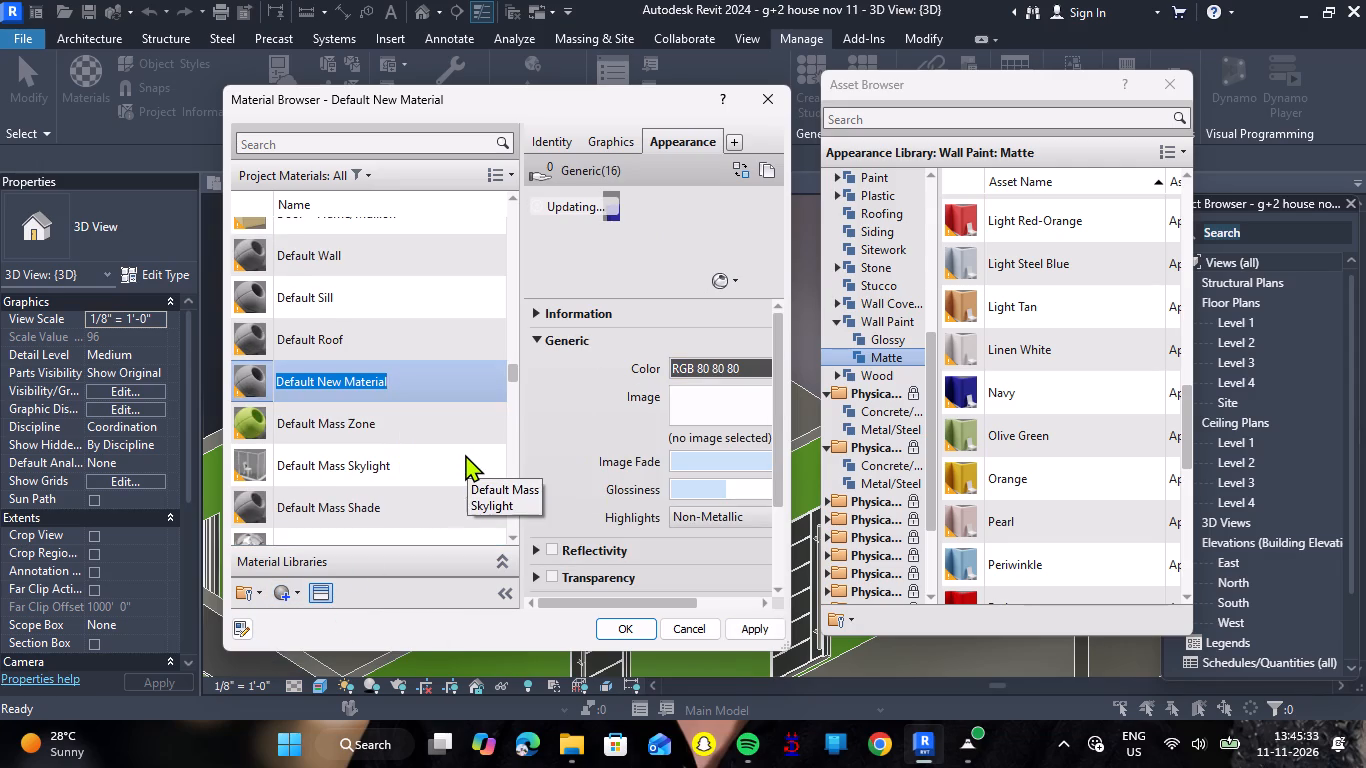
pyautogui.press('6')
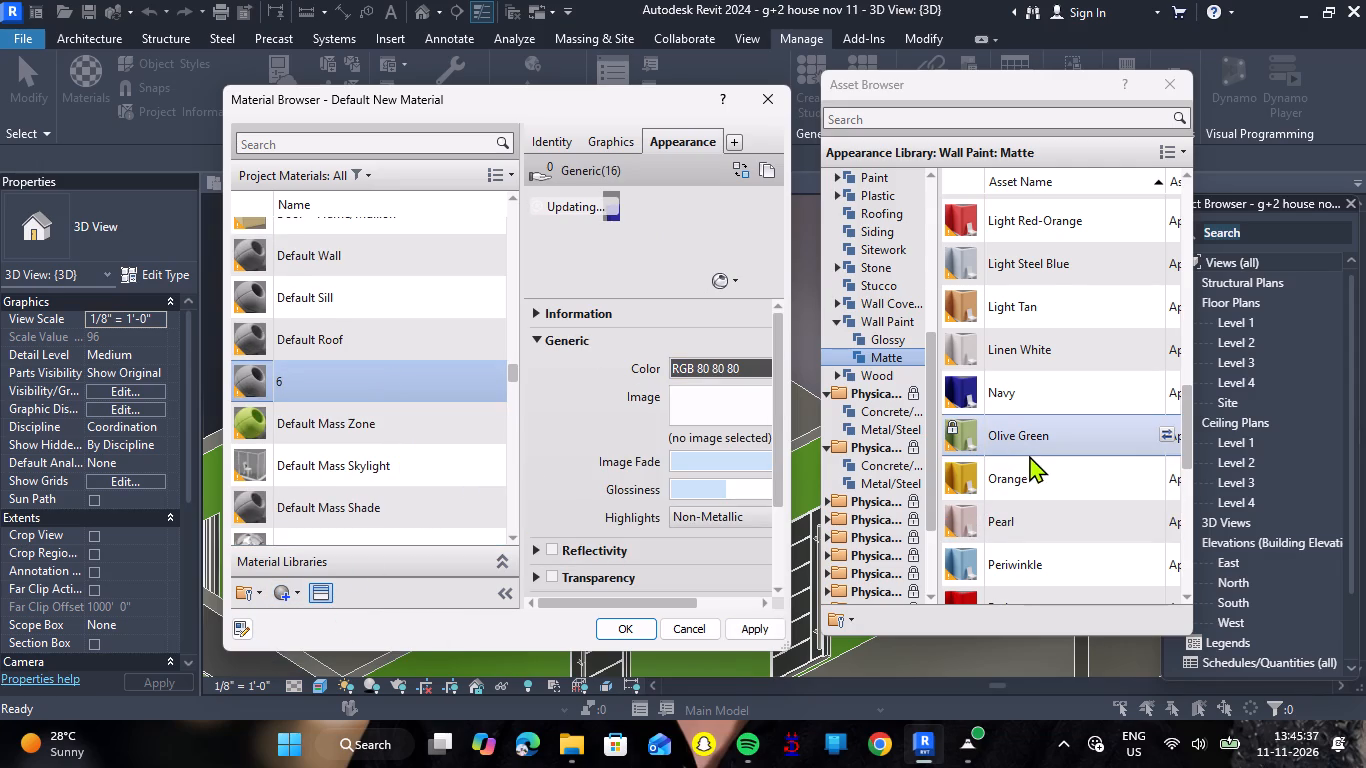
# Give material 6 the Dark Olive Green matte wall paint appearance, apply it and close the material editor.
pyautogui.scroll(-7, 1031, 455)
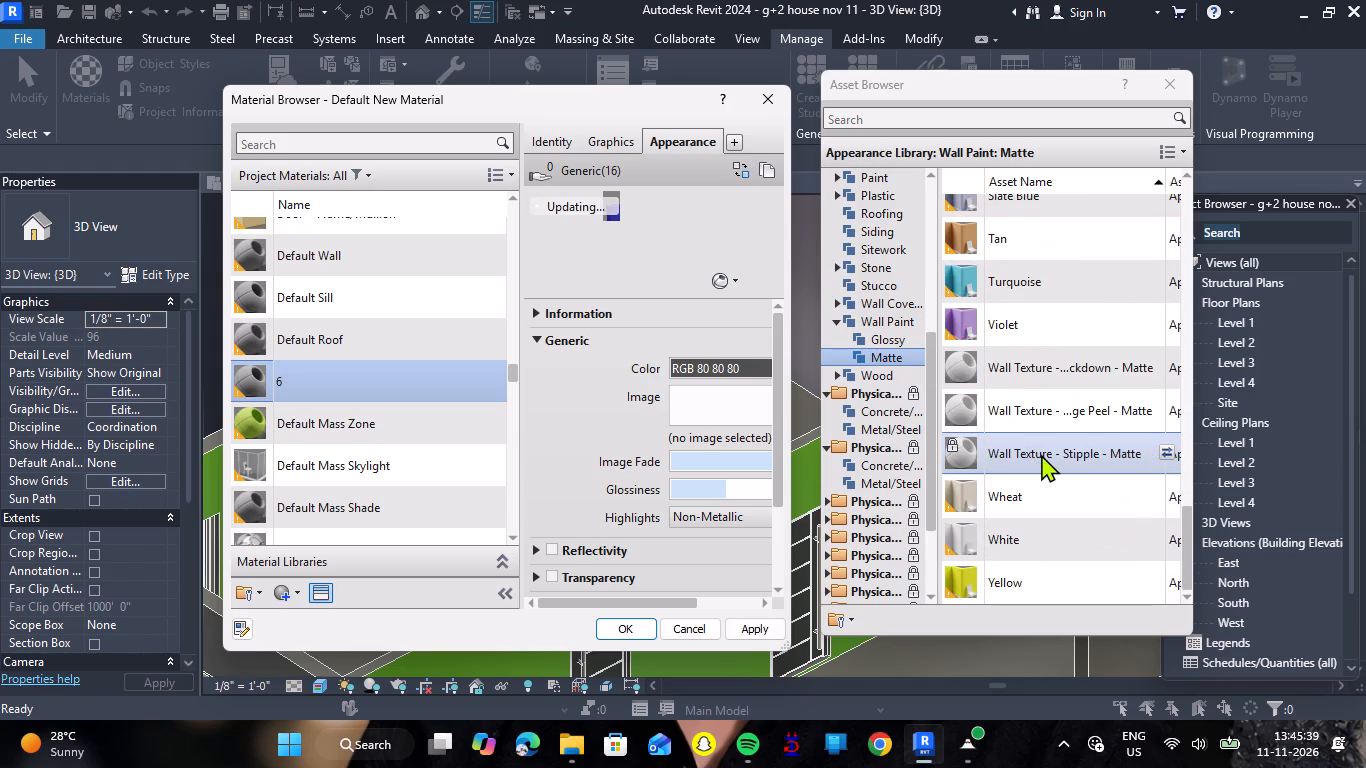
pyautogui.scroll(9, 1041, 454)
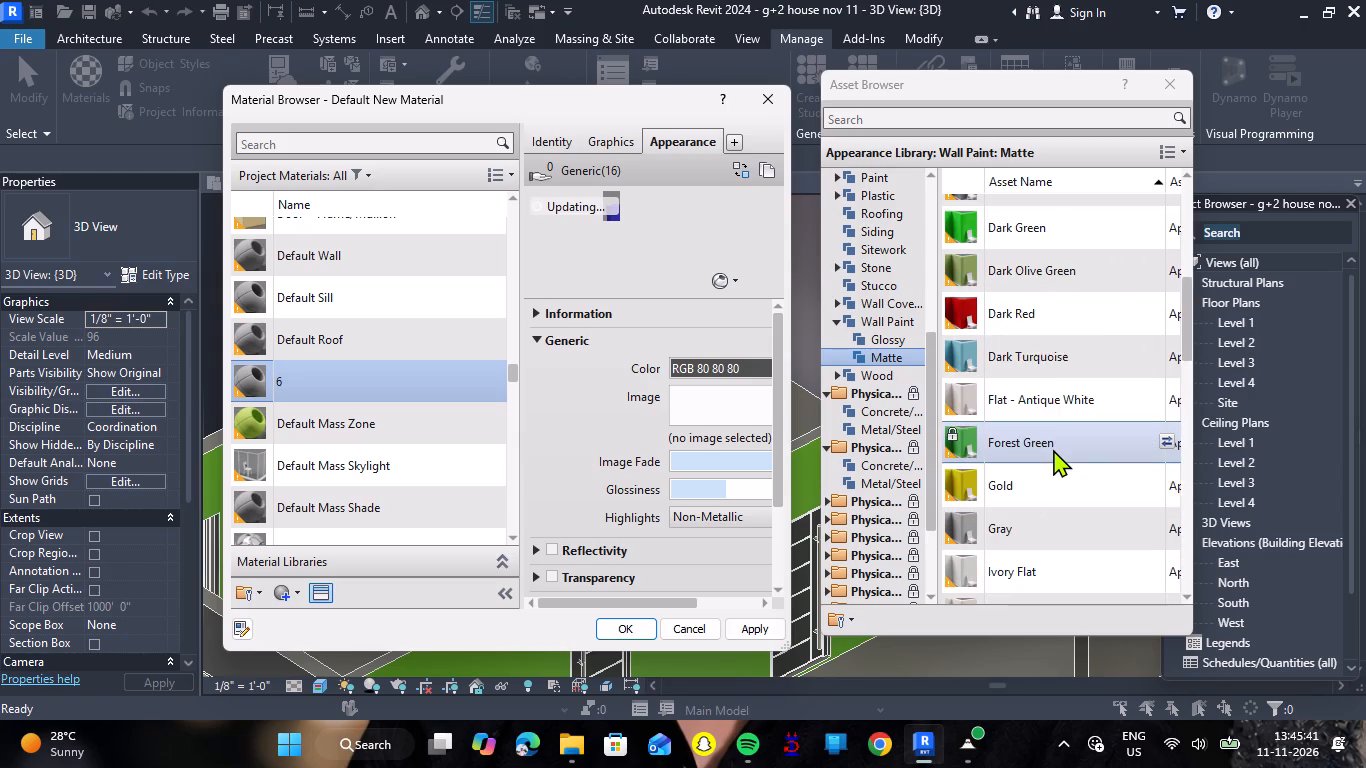
pyautogui.scroll(1, 1053, 449)
pyautogui.doubleClick(1057, 405)
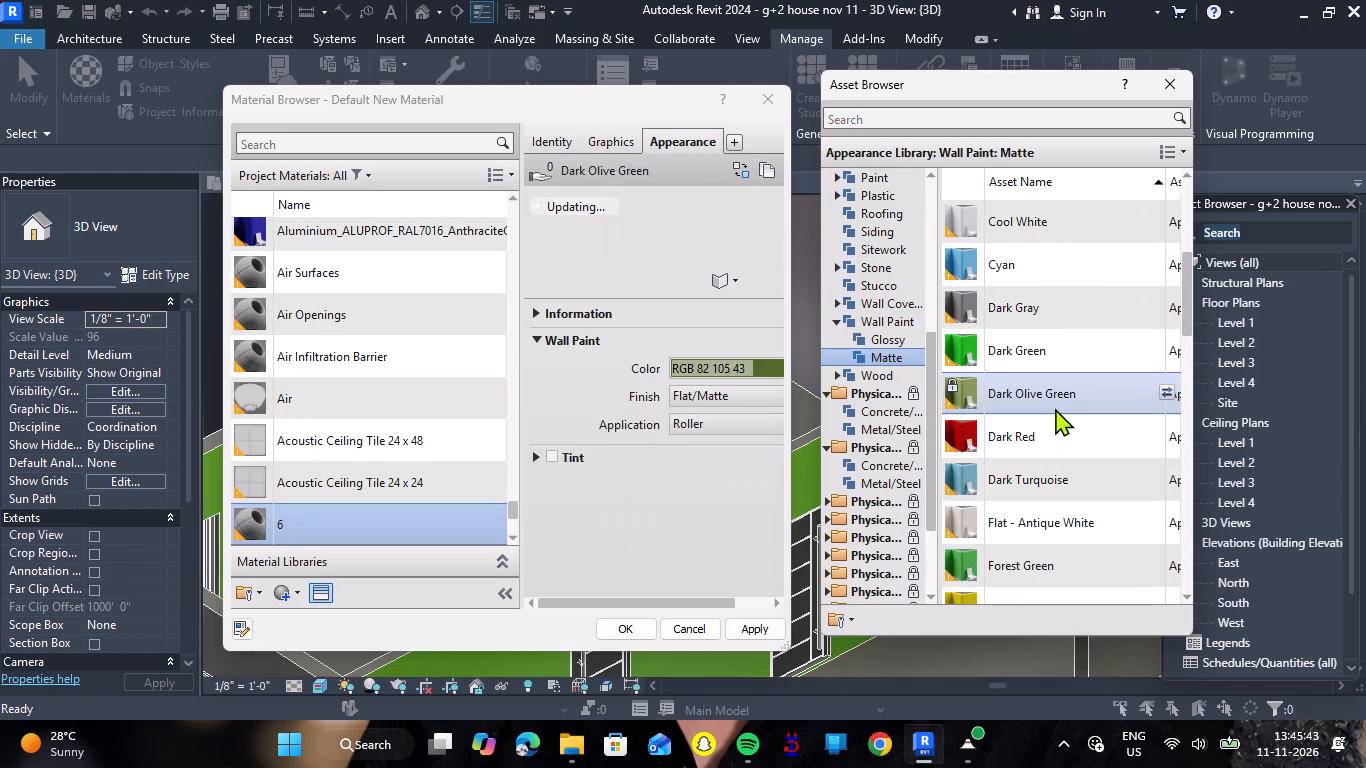
pyautogui.click(739, 635)
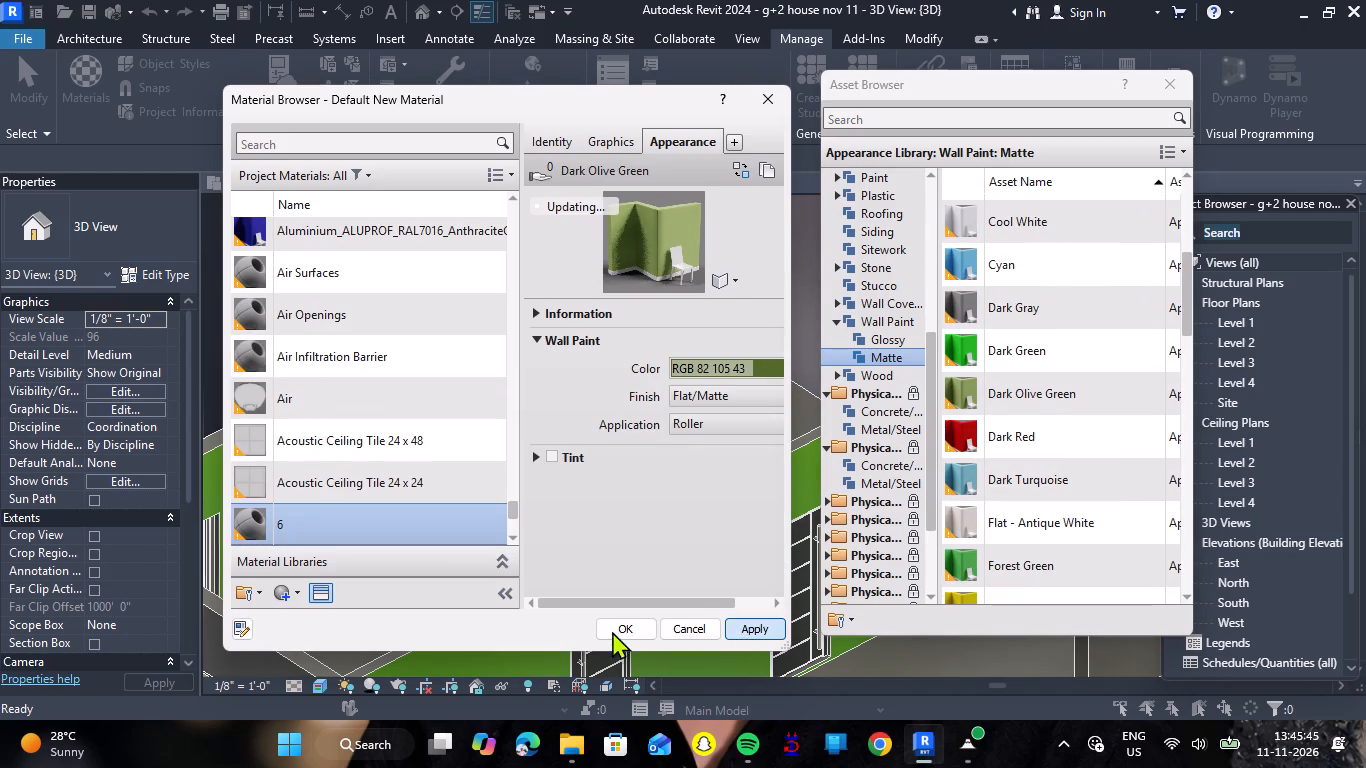
pyautogui.click(621, 627)
# Paint the green bedroom wall containing the window and orange door with material 5.
pyautogui.scroll(-3, 621, 329)
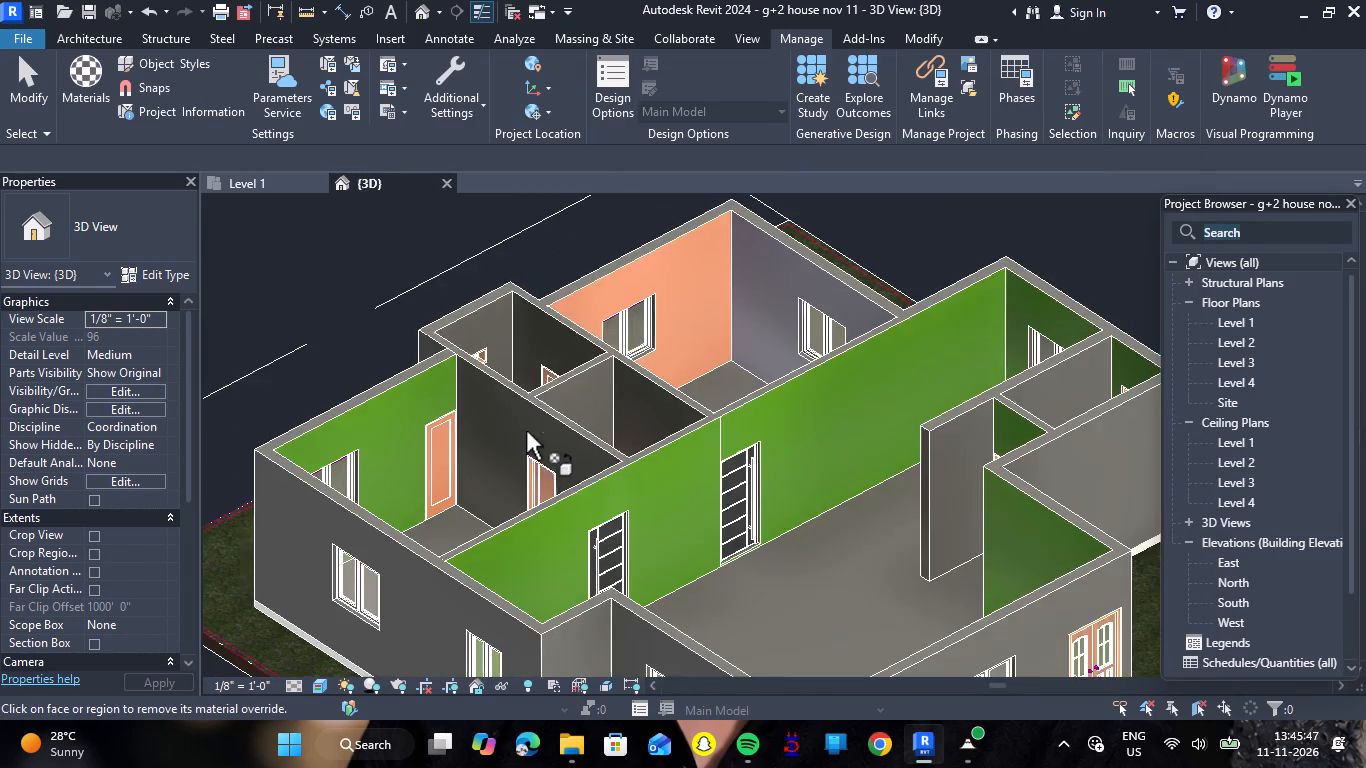
pyautogui.scroll(2, 506, 436)
pyautogui.write('pt')
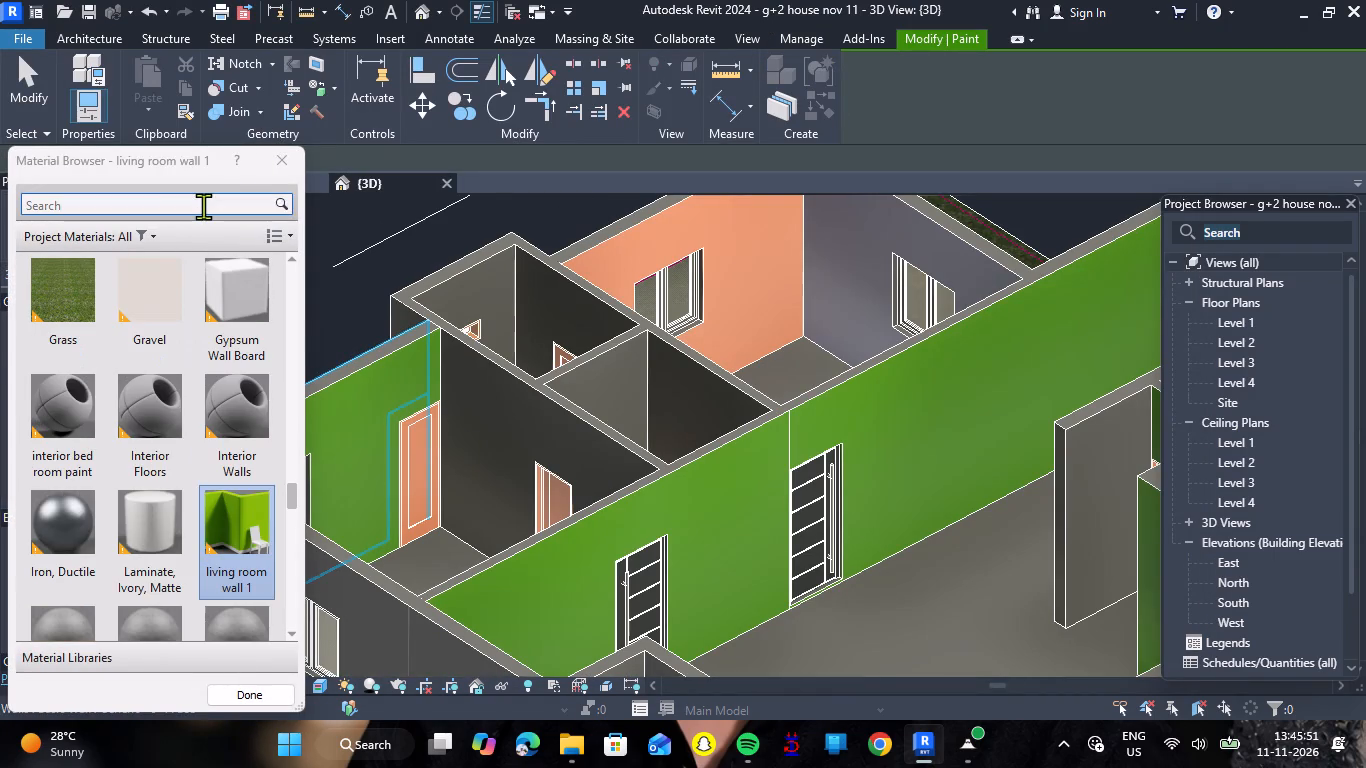
pyautogui.click(203, 206)
pyautogui.press('5')
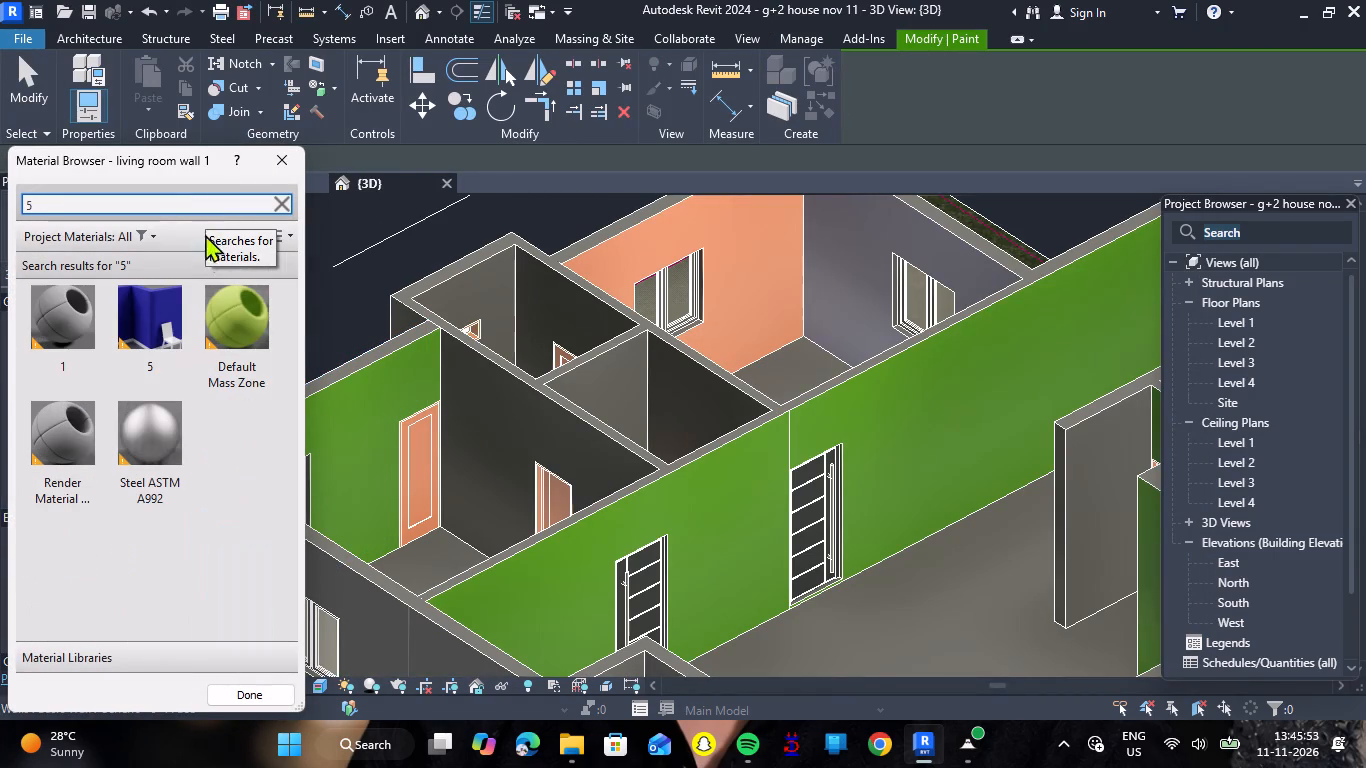
pyautogui.doubleClick(154, 343)
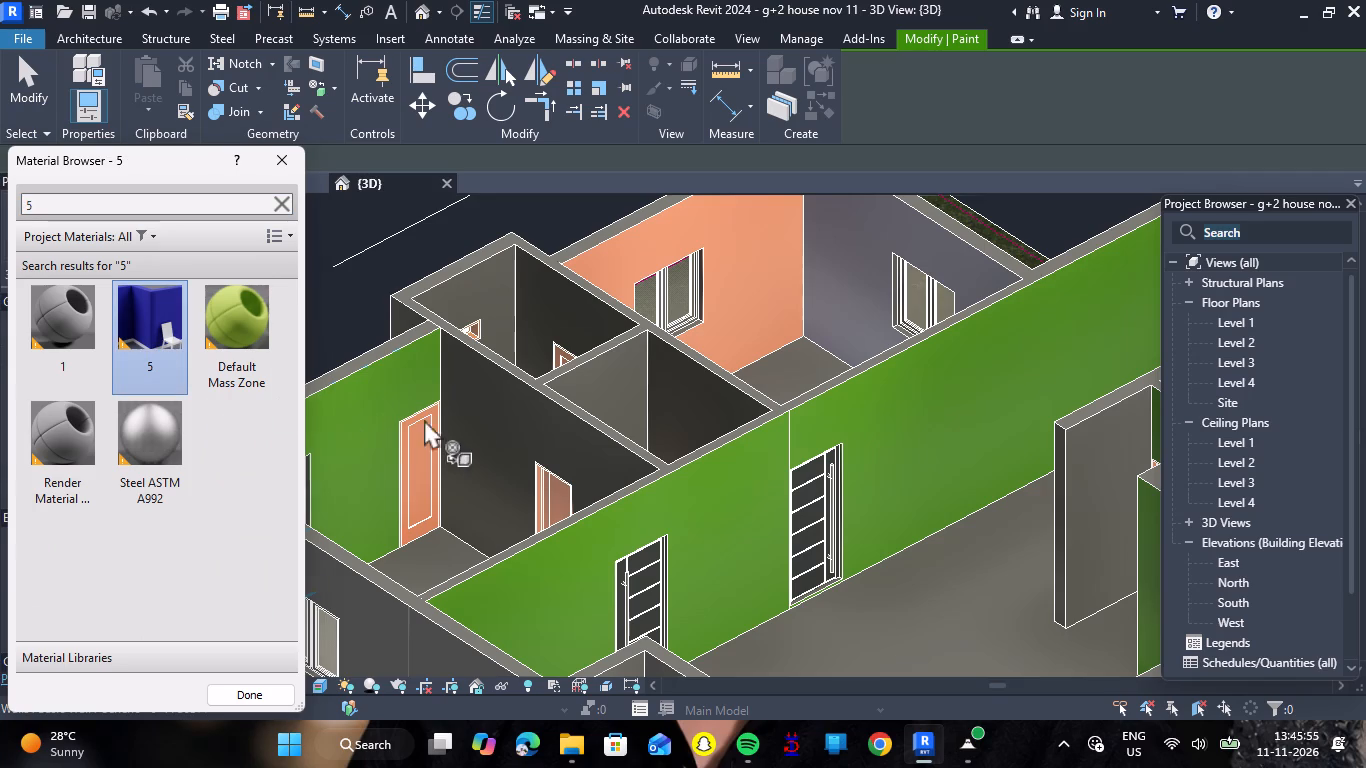
pyautogui.click(329, 405)
# Paint the dark bedroom wall adjoining the navy wall beside the orange door with material 6.
pyautogui.scroll(-3, 370, 406)
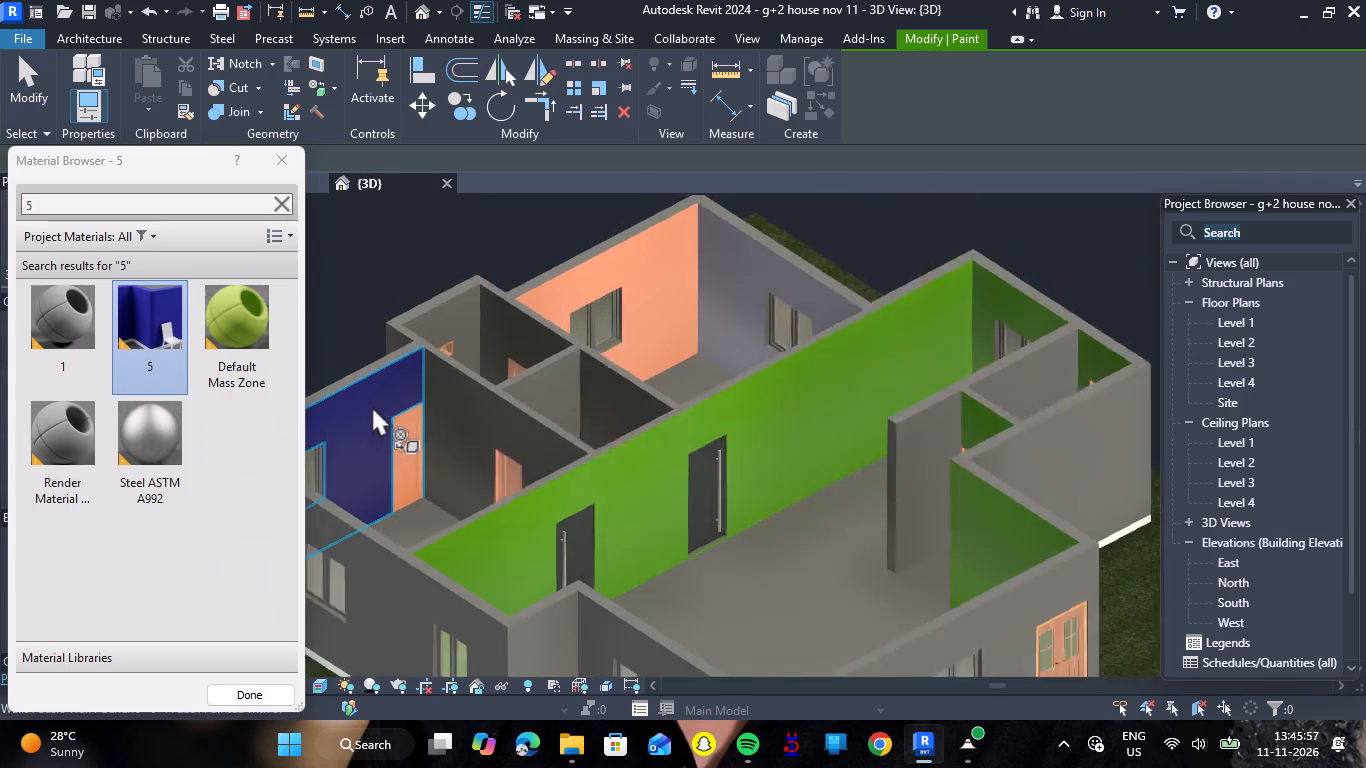
pyautogui.scroll(-3, 362, 437)
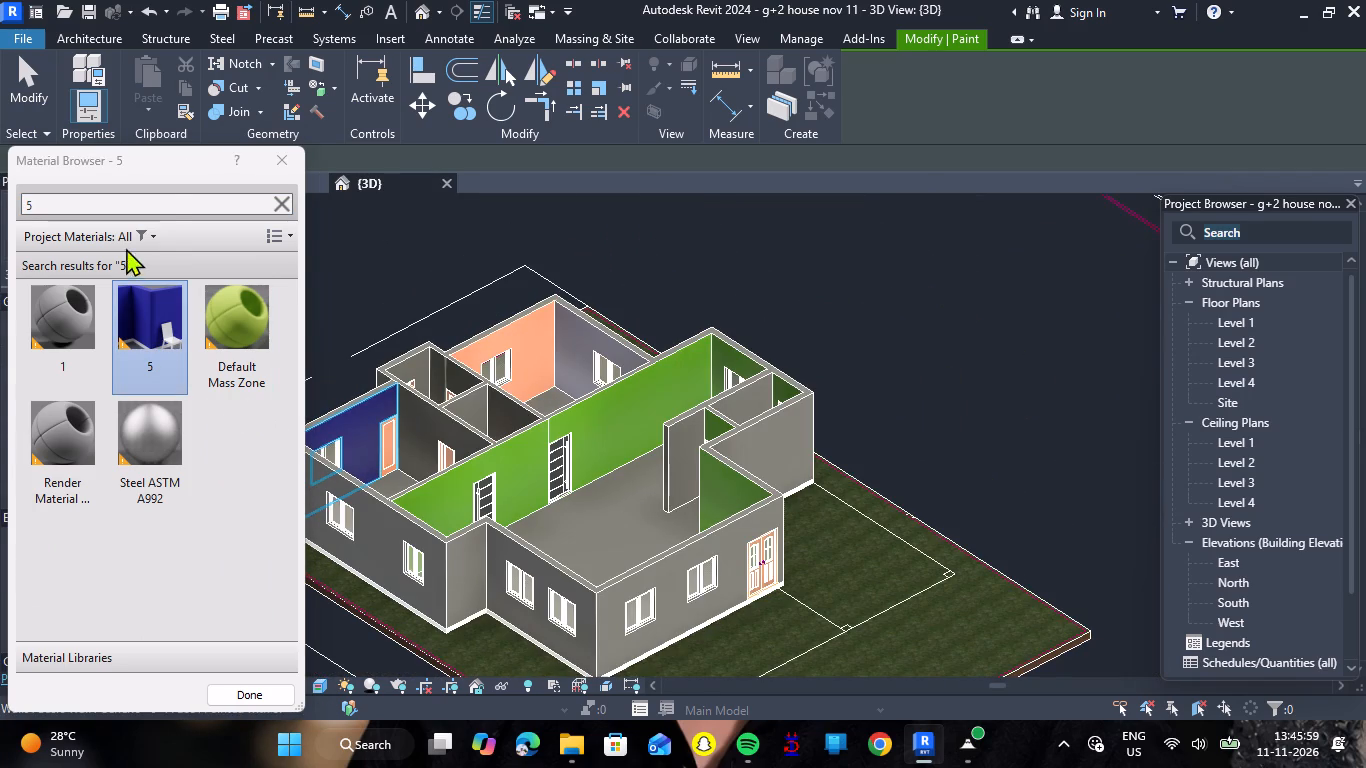
pyautogui.click(166, 208)
pyautogui.press('6')
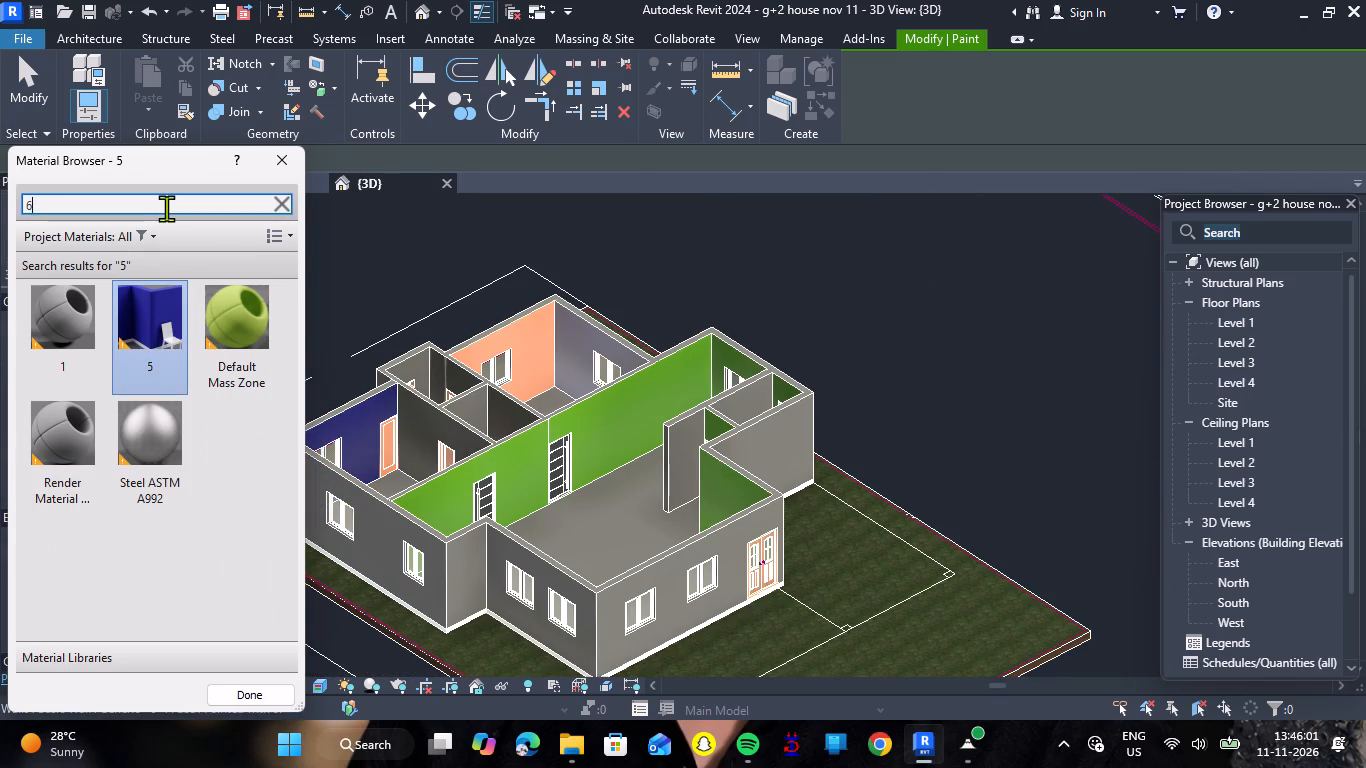
pyautogui.click(64, 328)
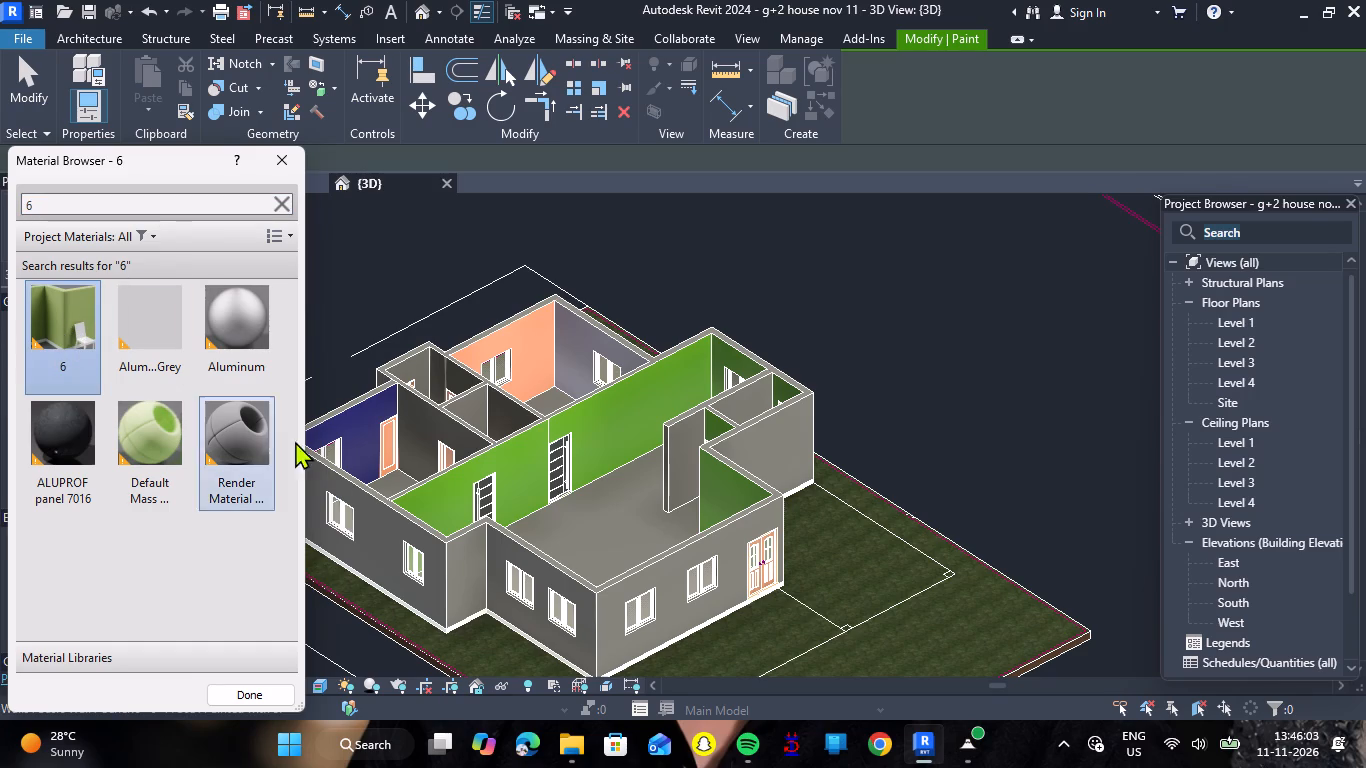
pyautogui.click(408, 432)
pyautogui.scroll(5, 403, 449)
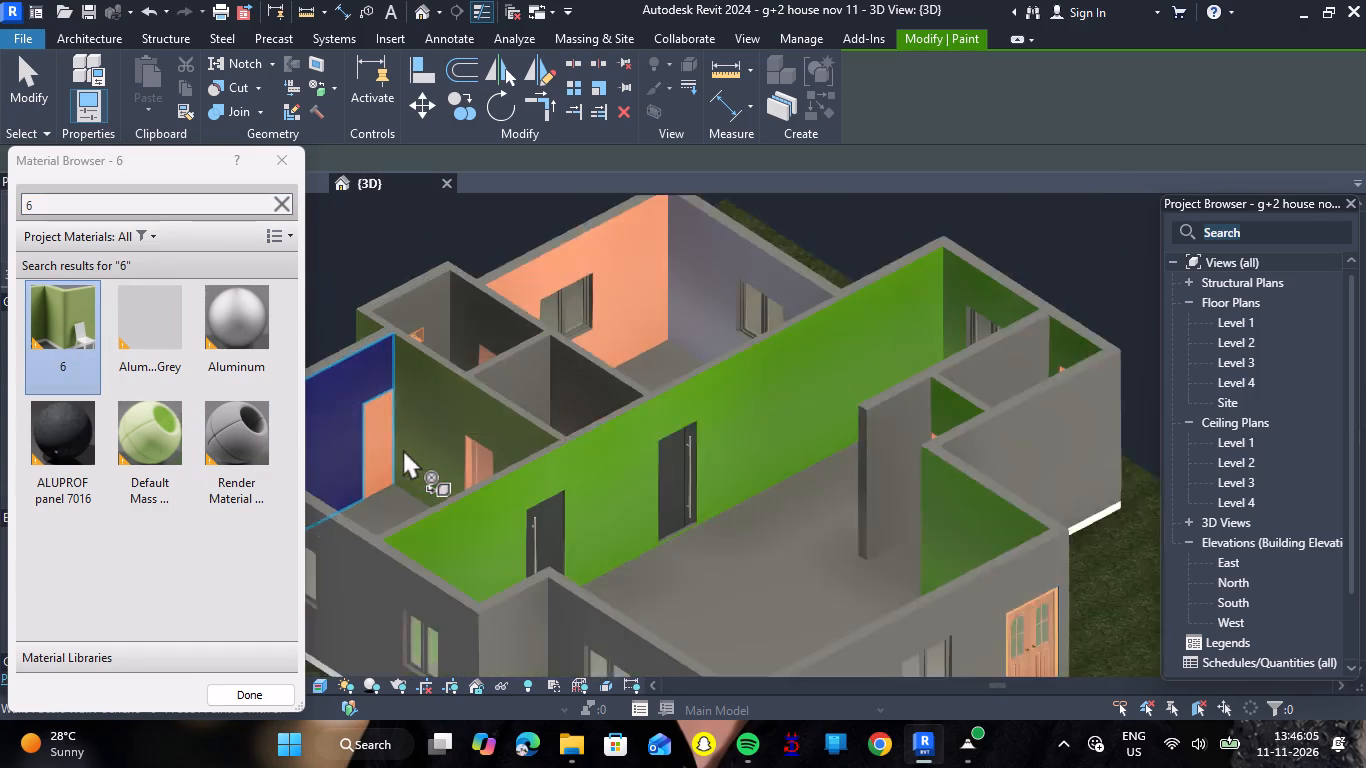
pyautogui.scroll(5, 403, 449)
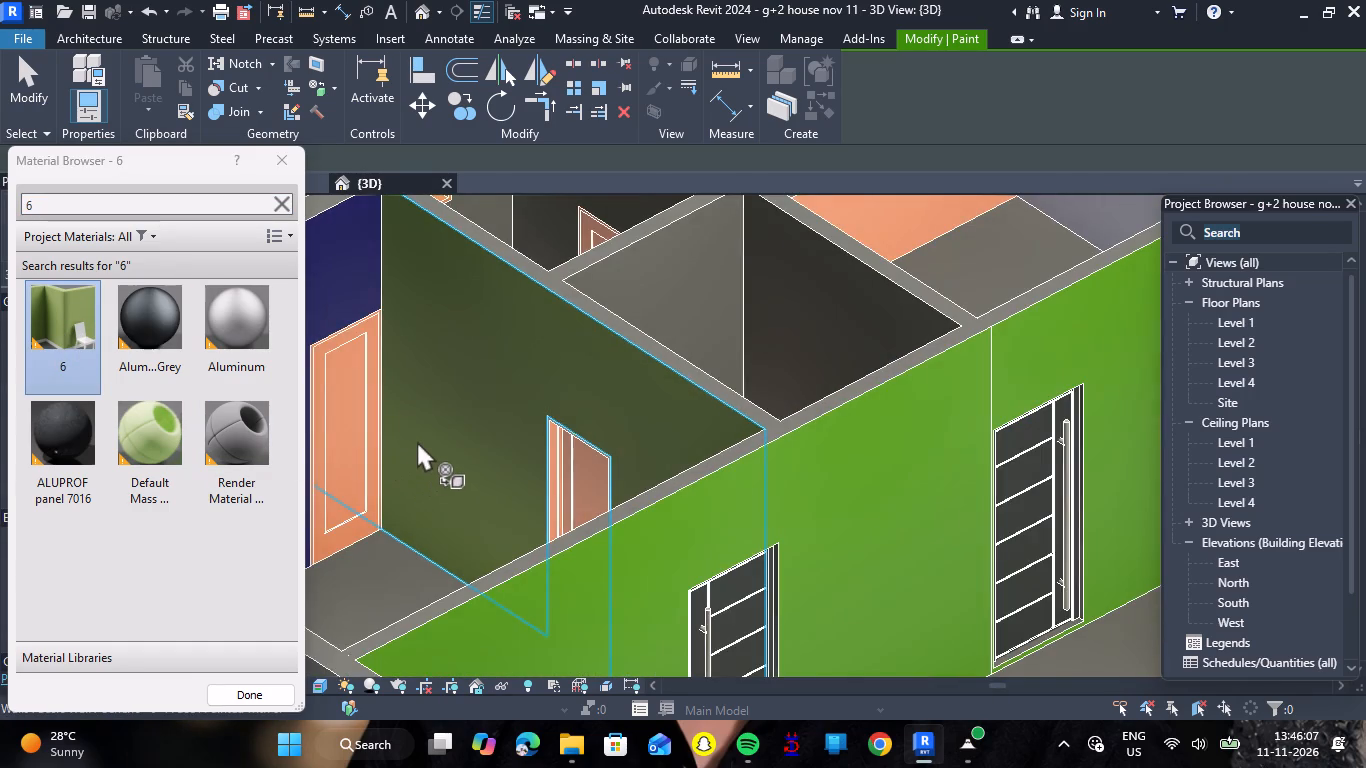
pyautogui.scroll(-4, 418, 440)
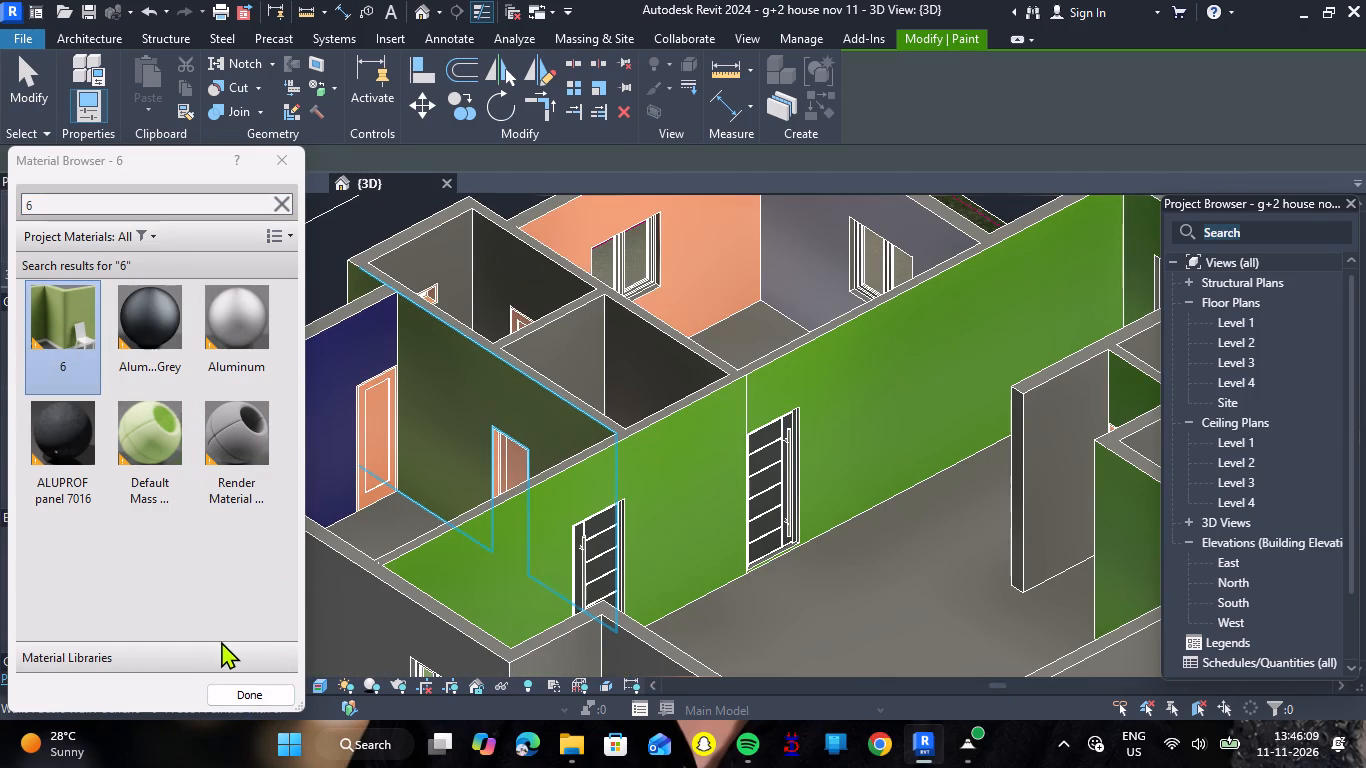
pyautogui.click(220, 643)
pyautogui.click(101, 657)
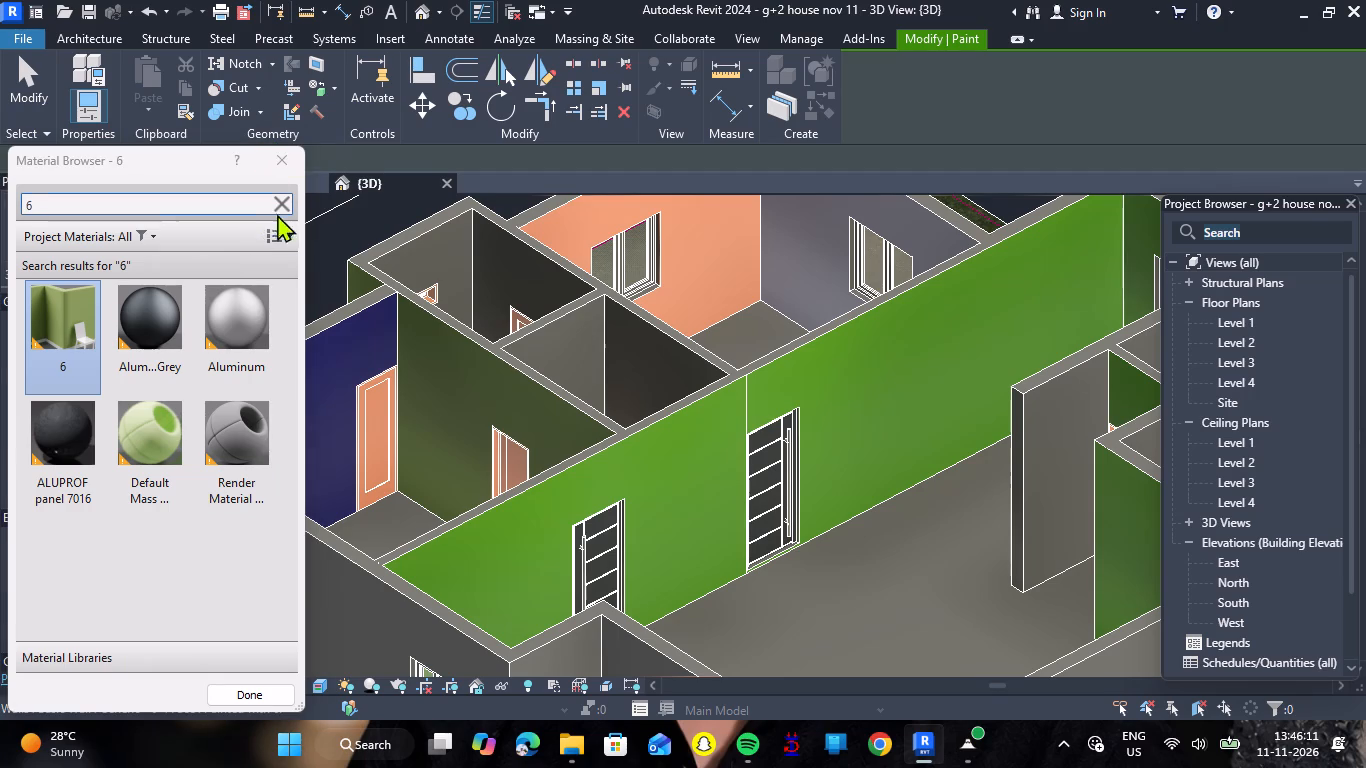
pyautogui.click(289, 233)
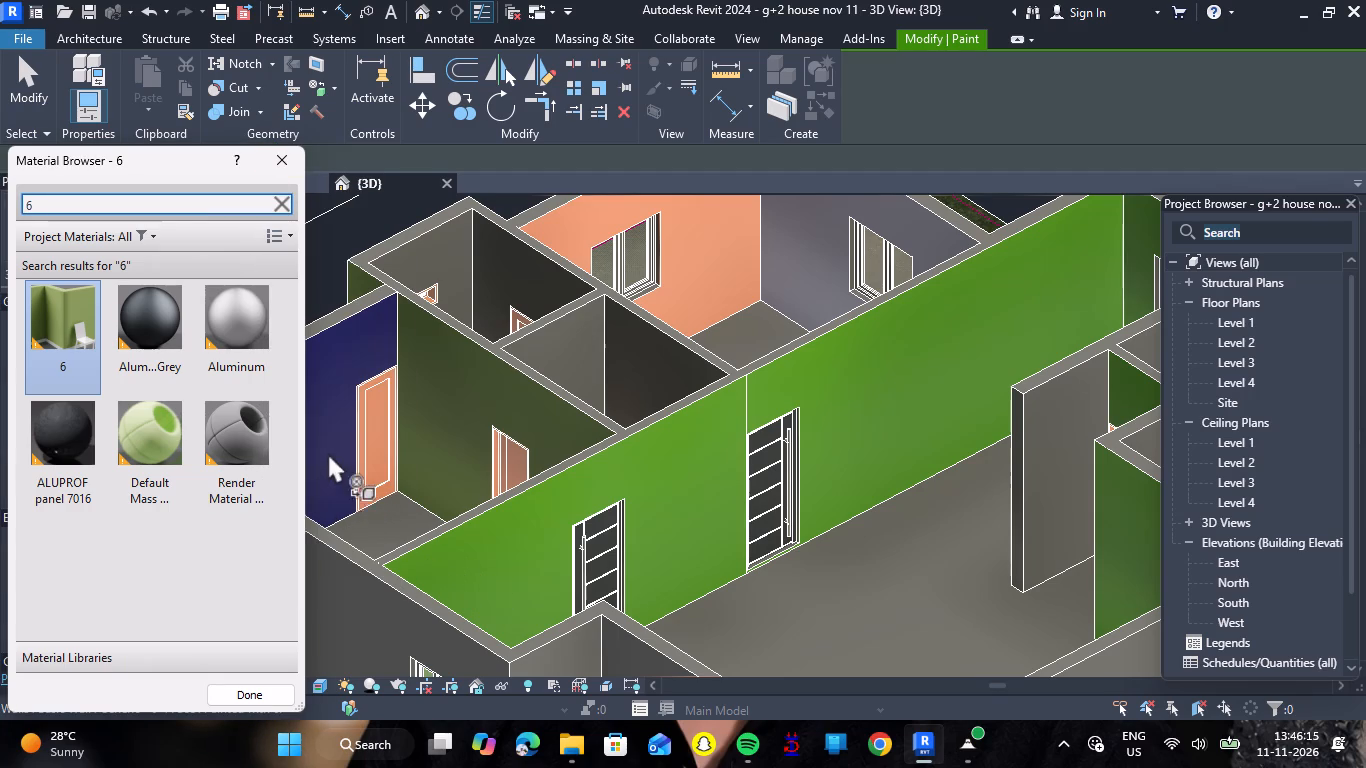
# Finish painting, reopen the project materials and create another new material named 7.
pyautogui.click(302, 151)
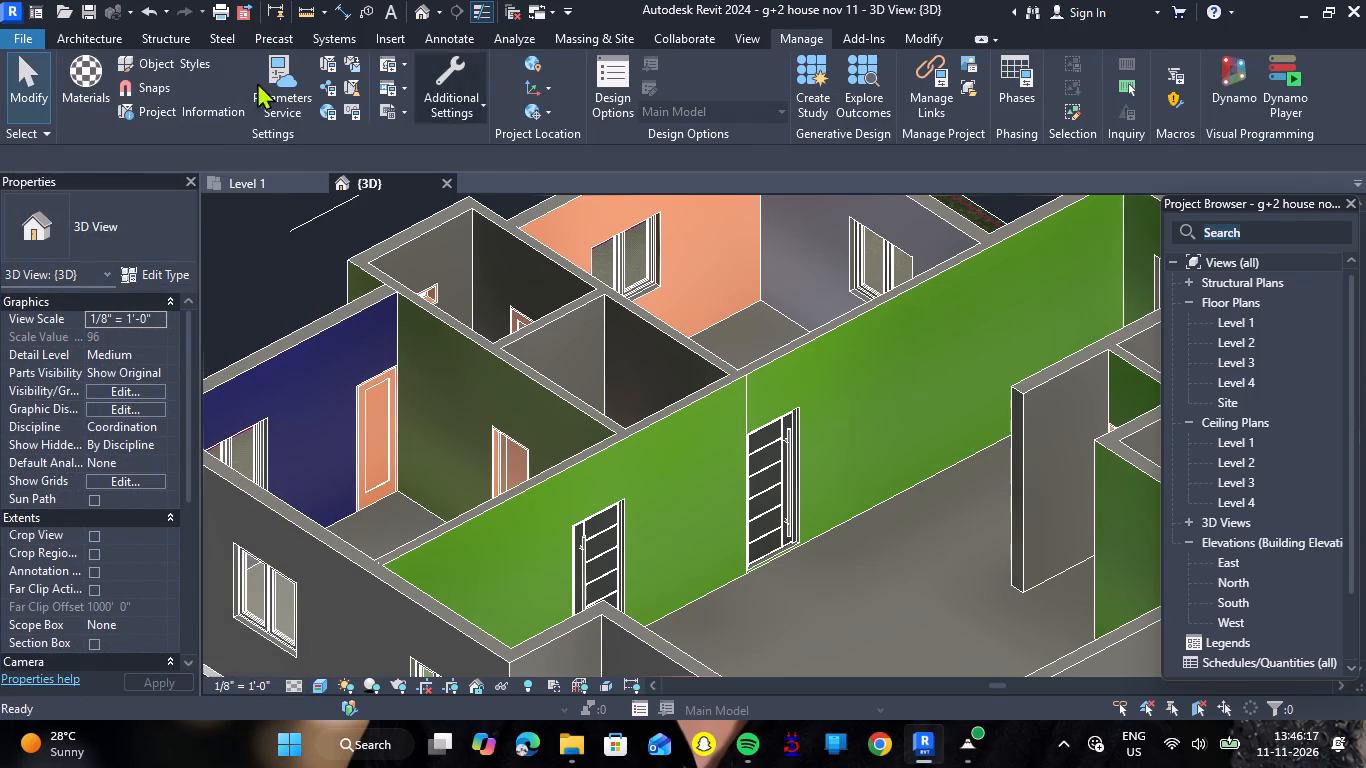
pyautogui.click(68, 90)
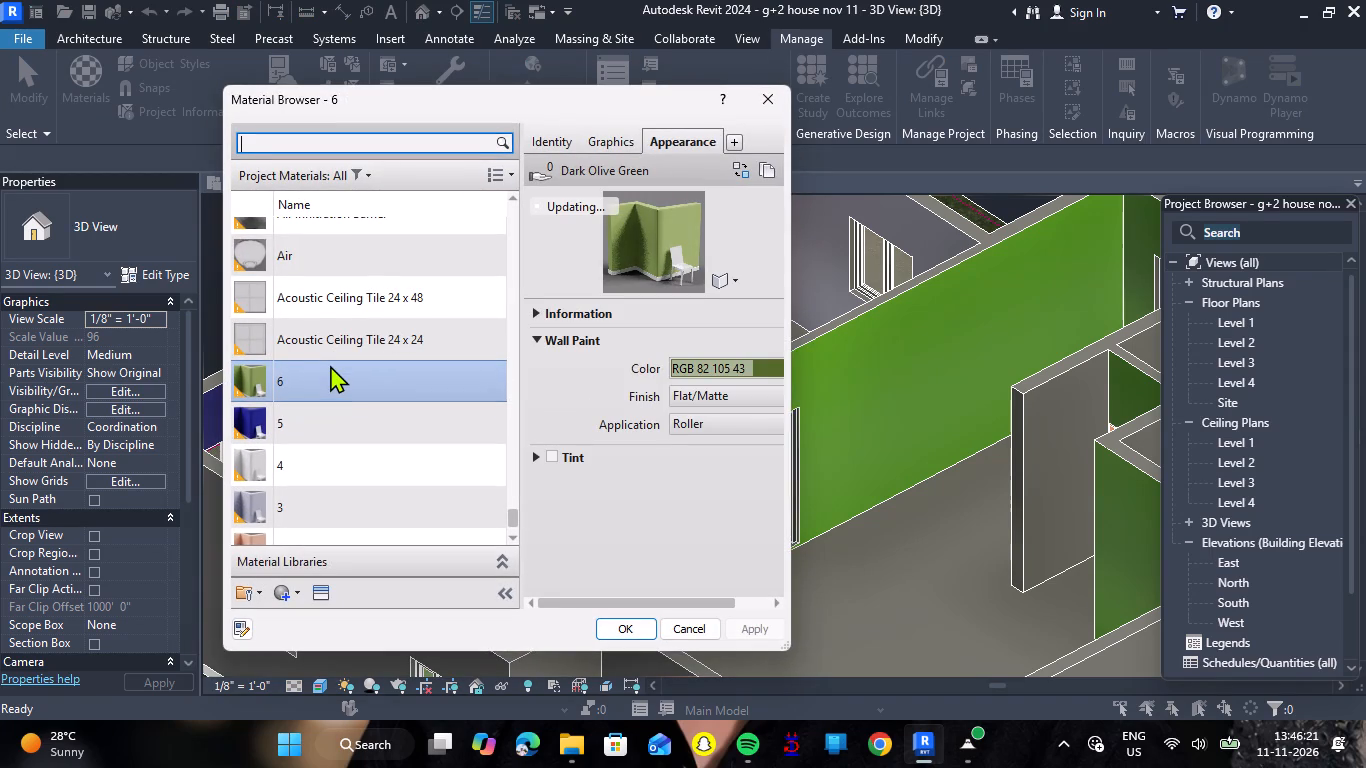
pyautogui.click(302, 591)
pyautogui.click(337, 616)
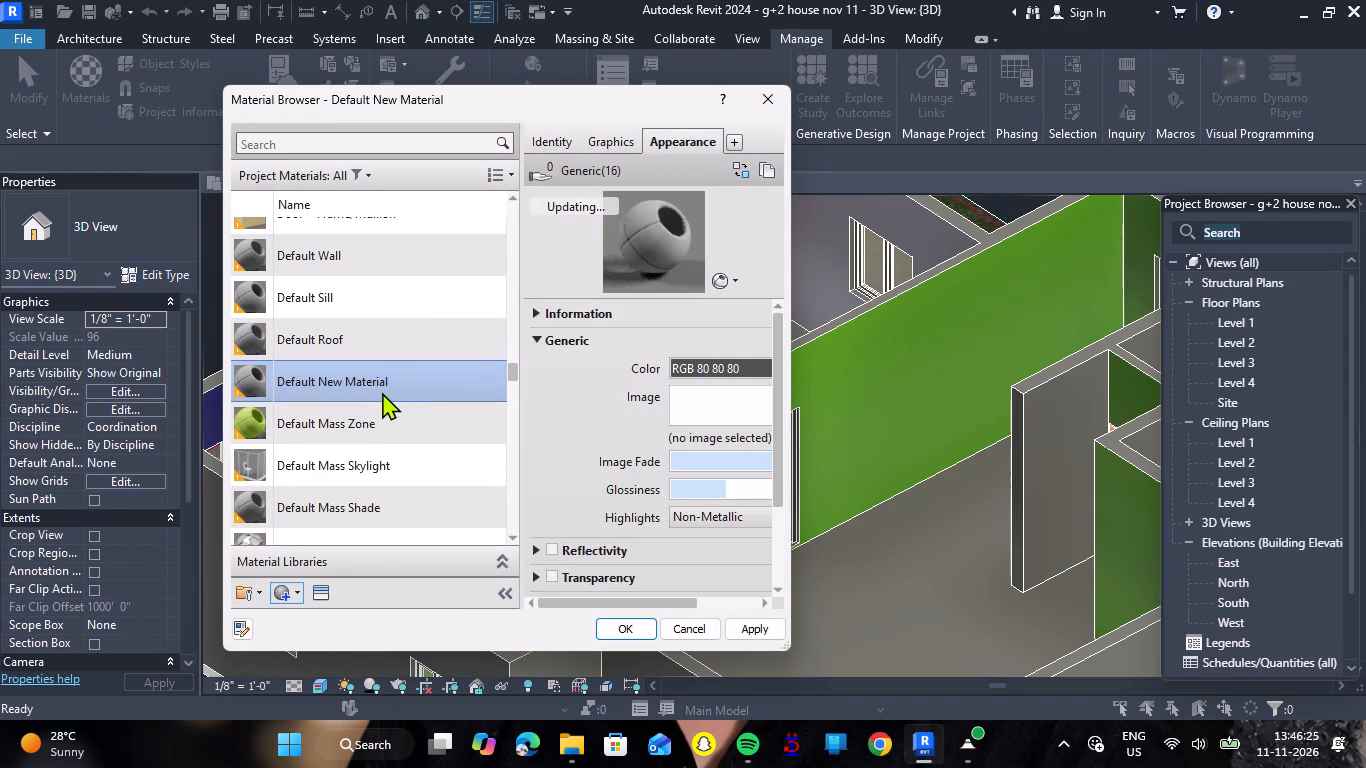
pyautogui.rightClick(382, 392)
pyautogui.click(430, 470)
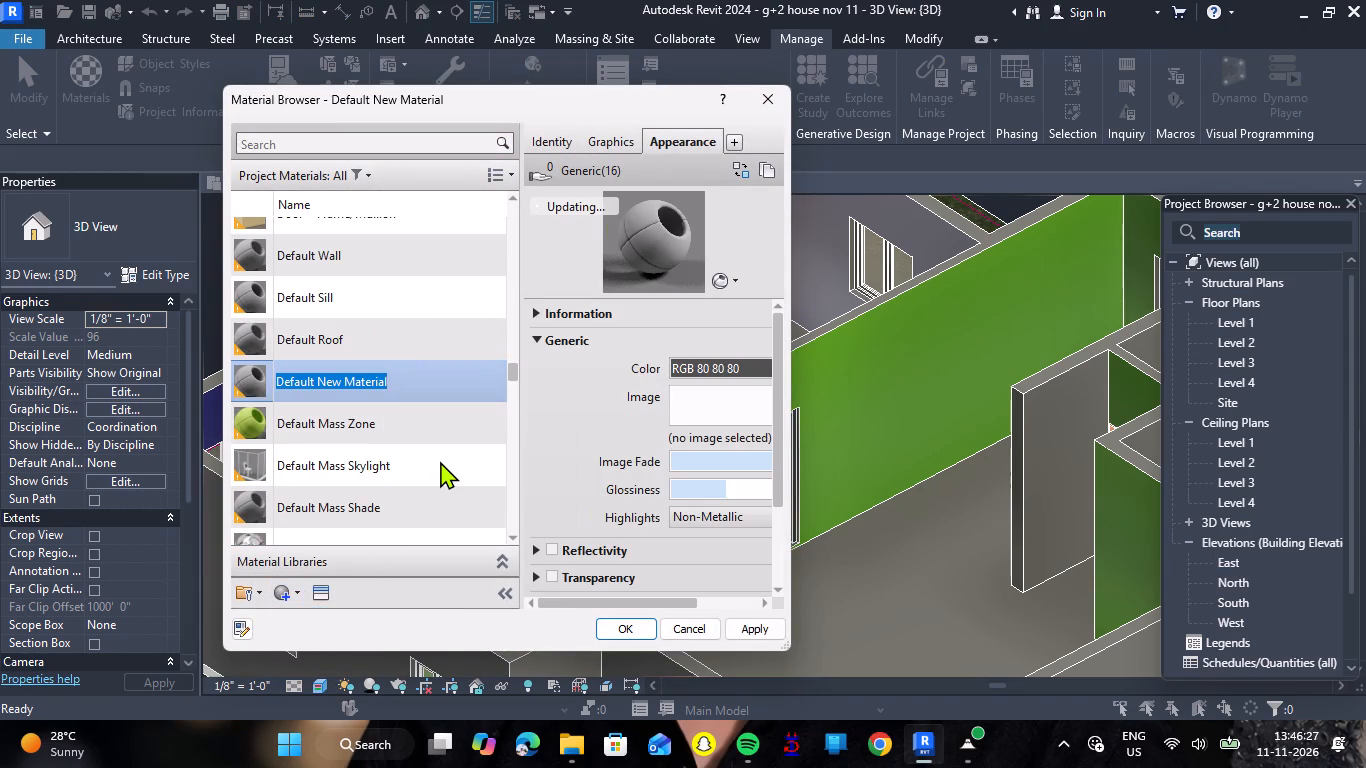
pyautogui.press('7')
# Give material 7 the Olive Green matte wall paint appearance from the appearance library and apply it.
pyautogui.click(316, 600)
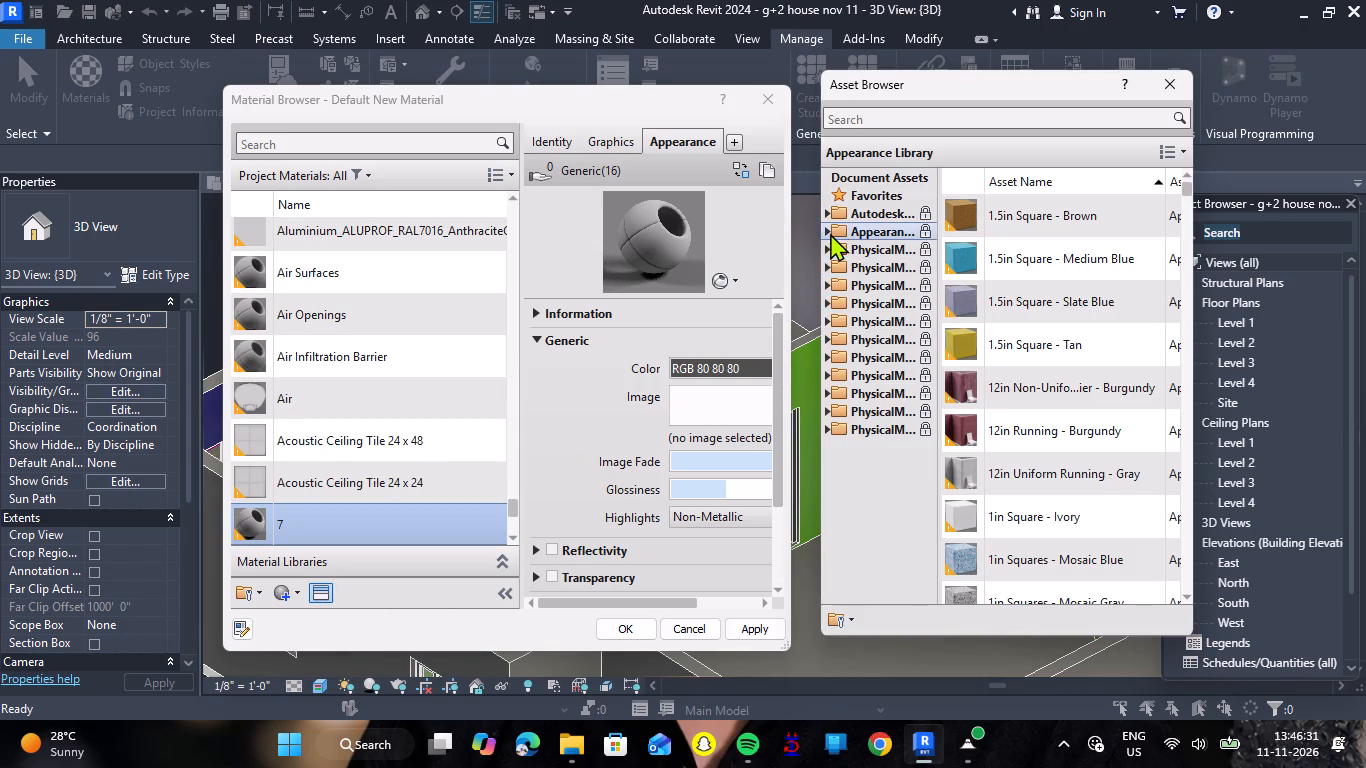
pyautogui.click(829, 233)
pyautogui.scroll(-3, 899, 459)
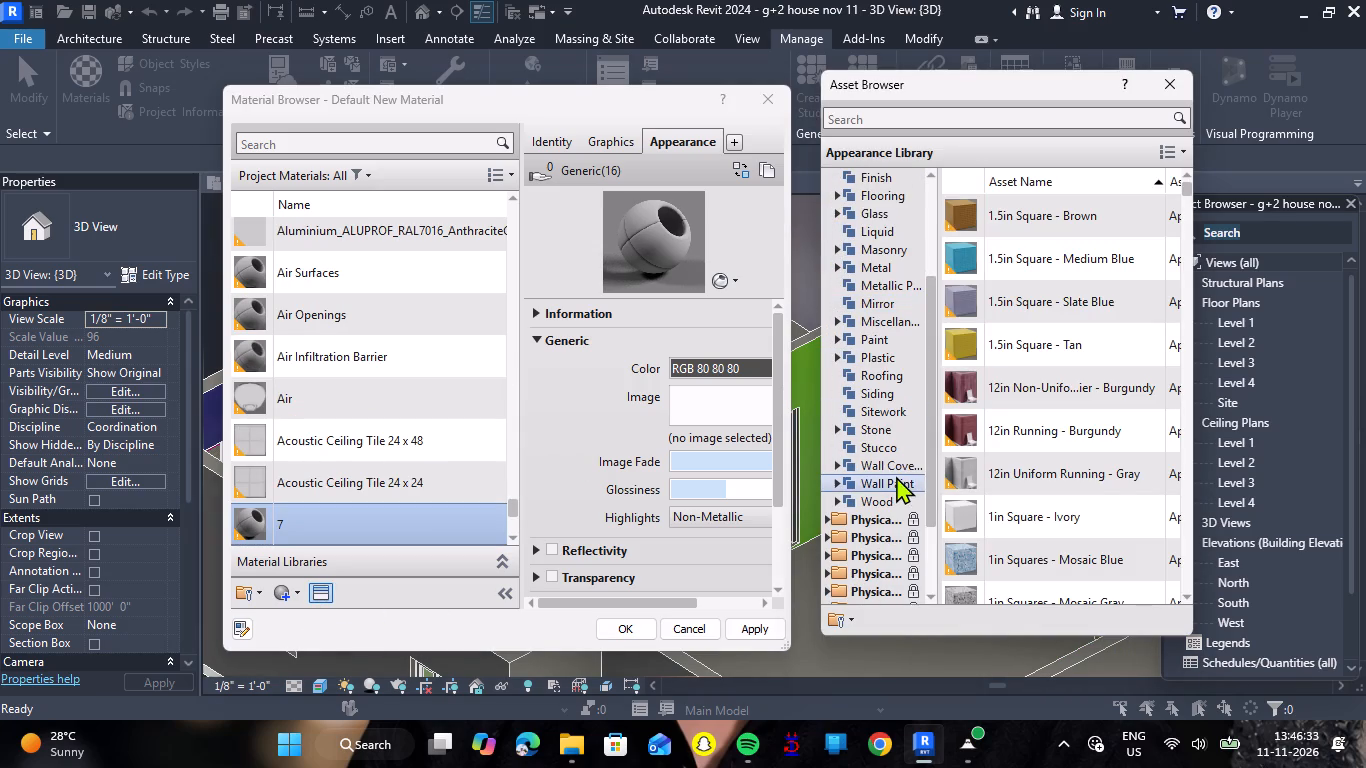
pyautogui.click(896, 476)
pyautogui.click(840, 487)
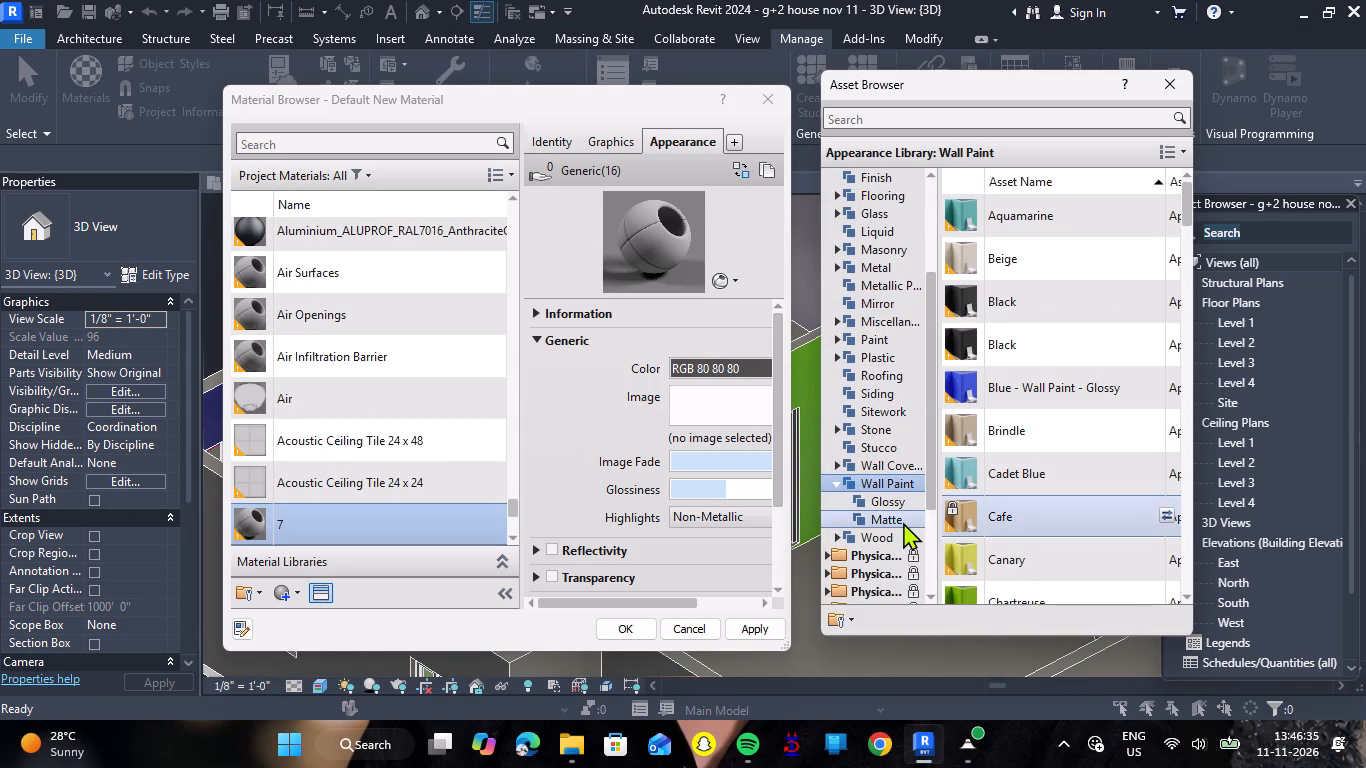
pyautogui.click(903, 522)
pyautogui.scroll(-6, 1089, 452)
pyautogui.scroll(1, 1093, 451)
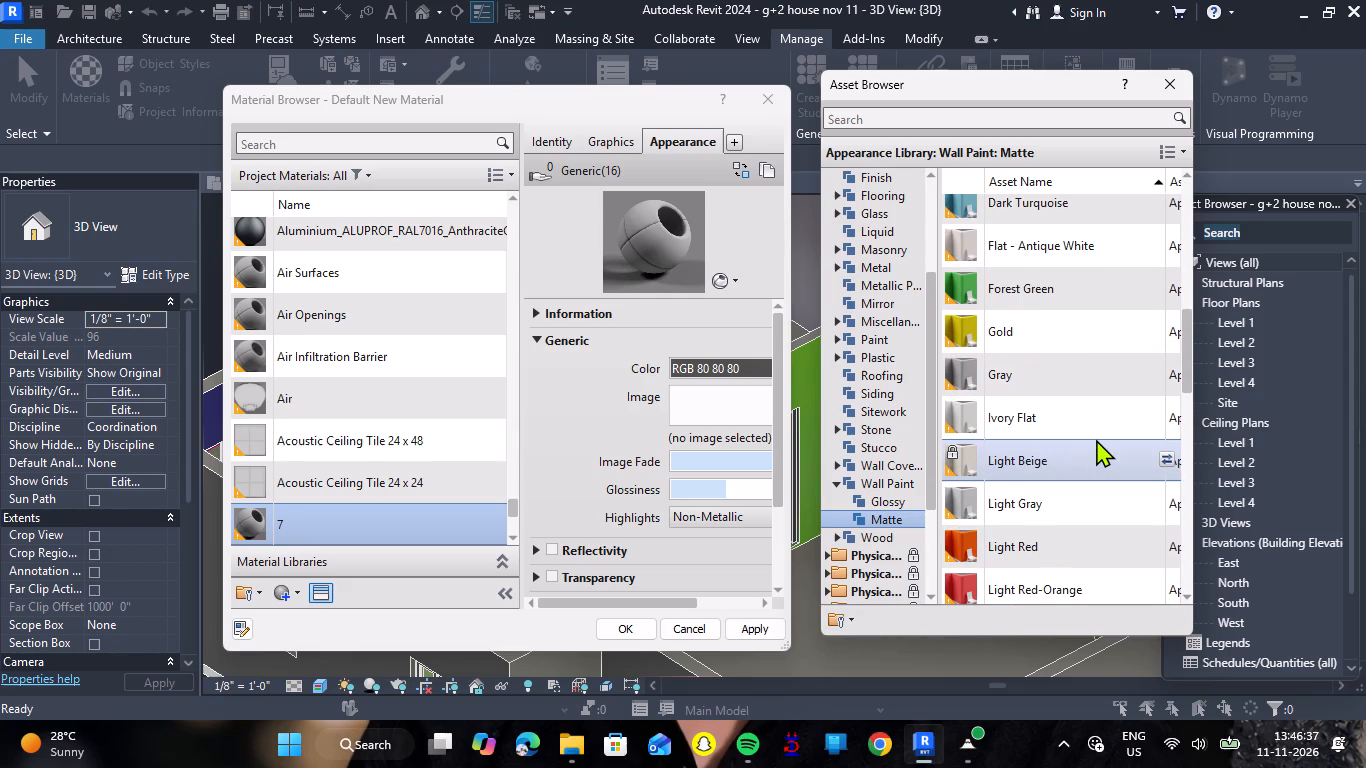
pyautogui.scroll(-3, 1096, 439)
pyautogui.doubleClick(1097, 439)
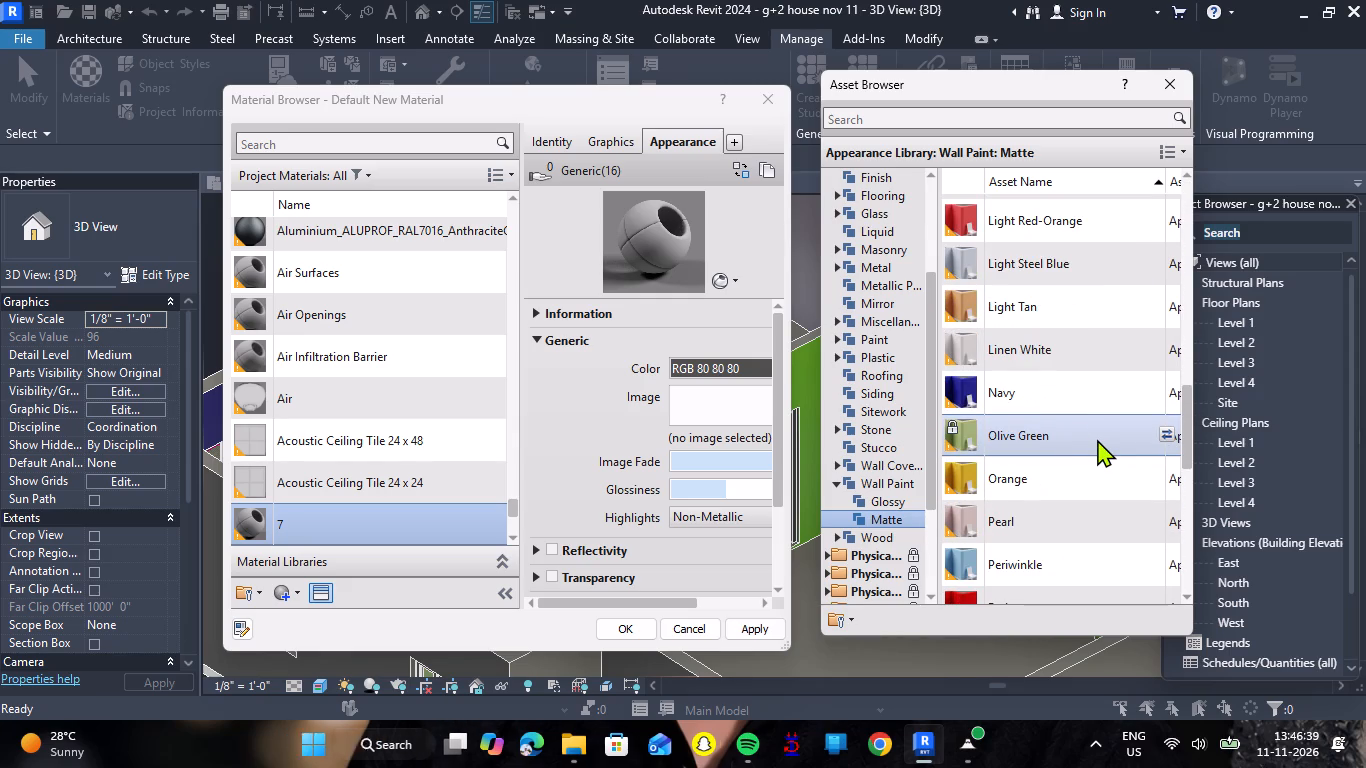
pyautogui.click(762, 632)
# Create a new material named 8 with the Orange matte wall paint appearance and apply it.
pyautogui.click(302, 588)
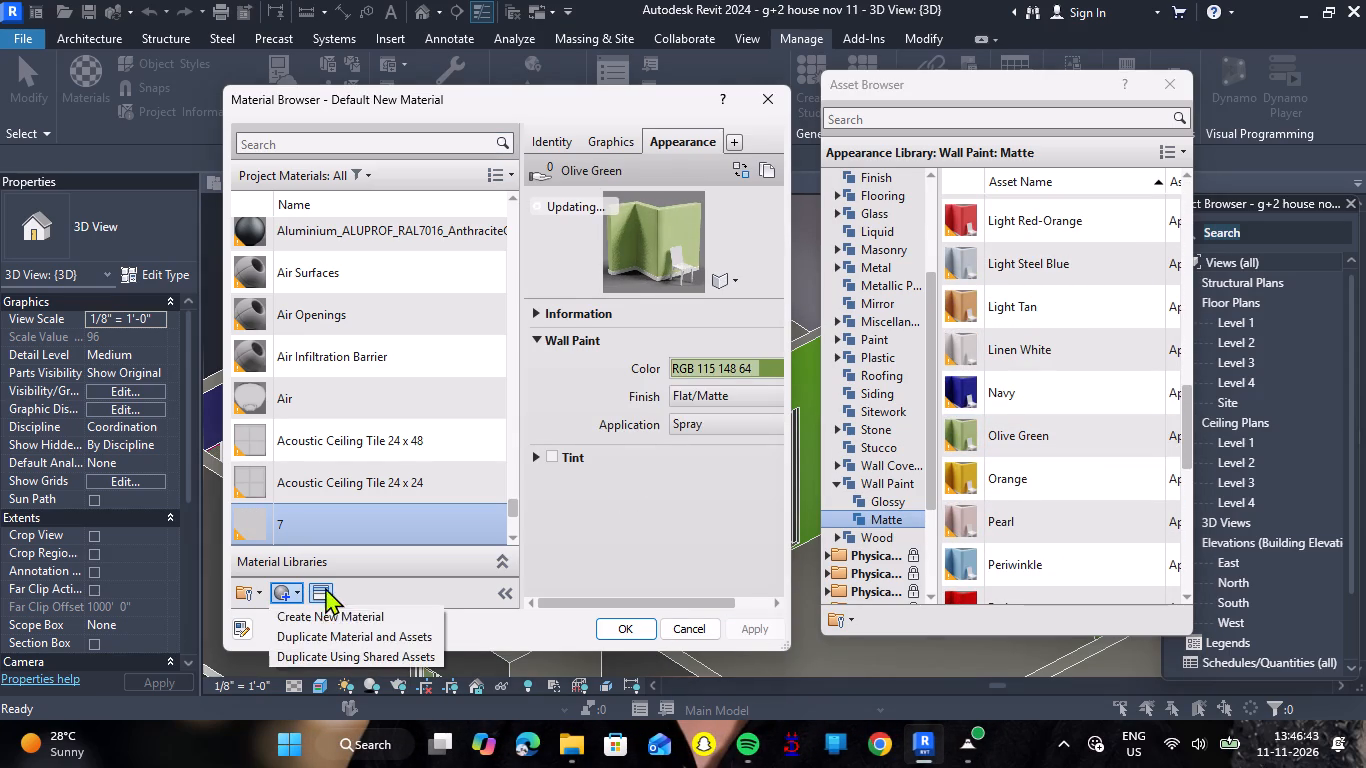
pyautogui.click(351, 612)
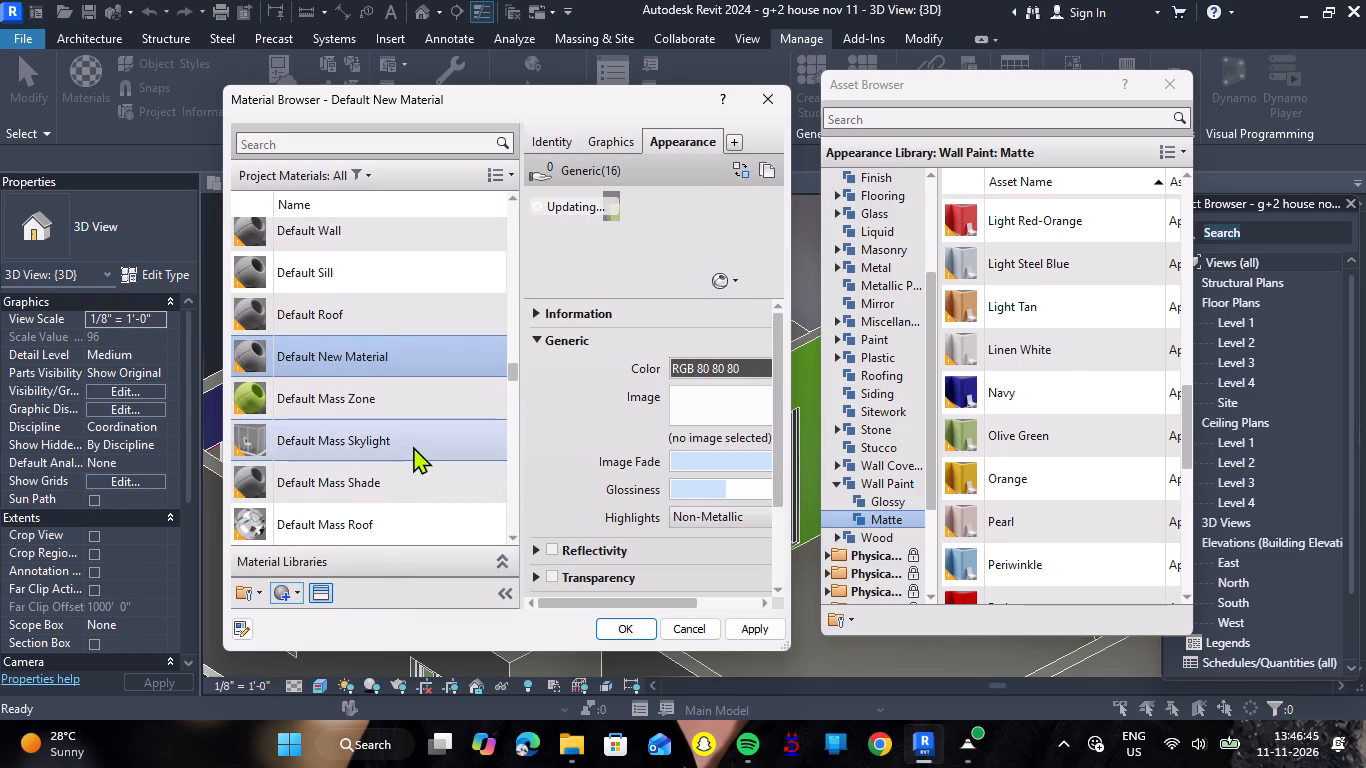
pyautogui.rightClick(430, 356)
pyautogui.click(502, 440)
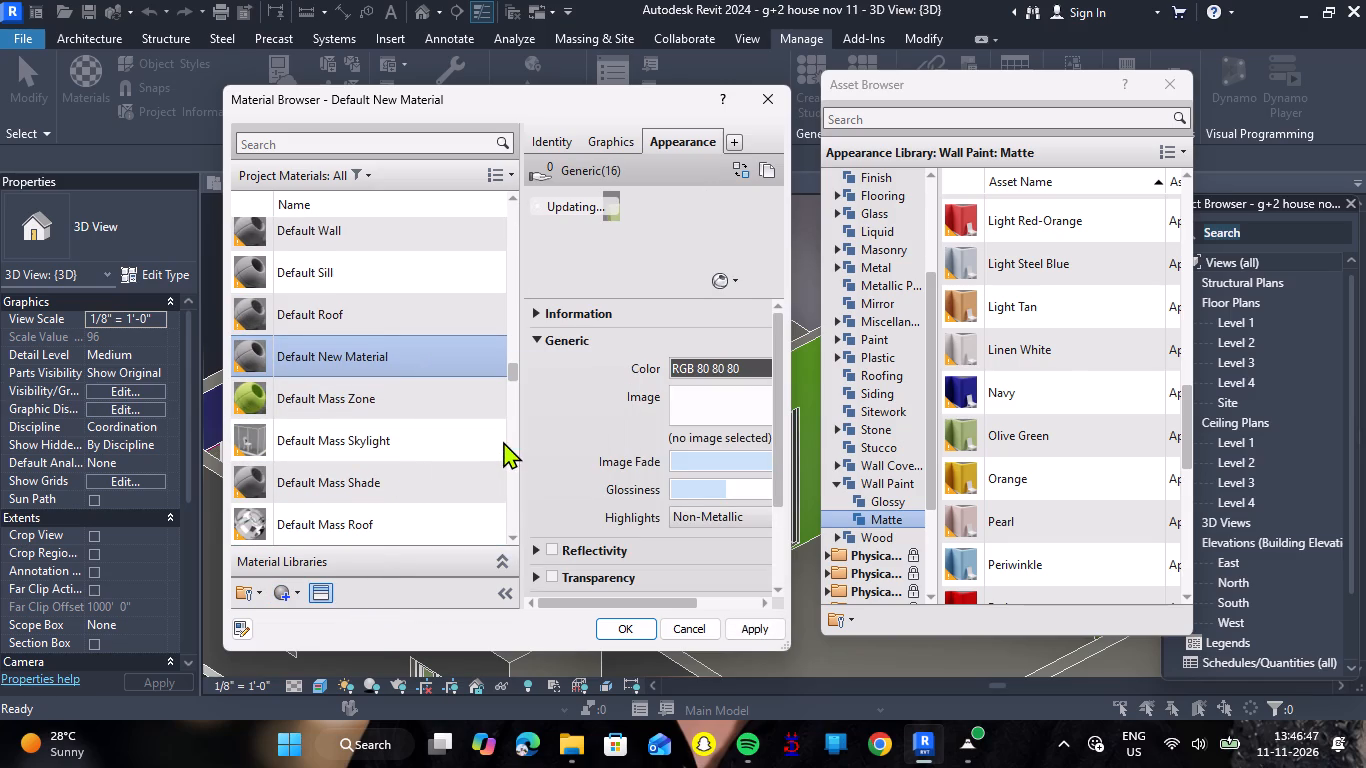
pyautogui.press('8')
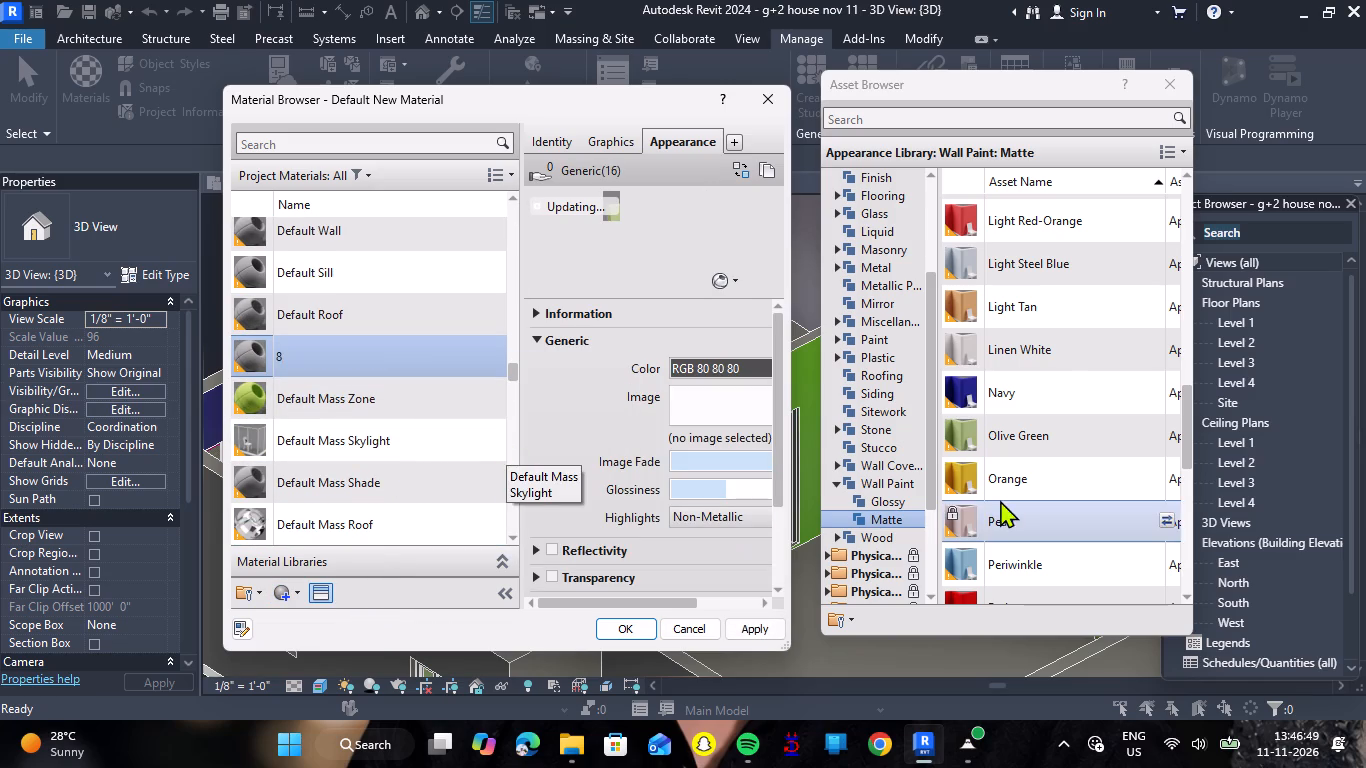
pyautogui.doubleClick(1011, 479)
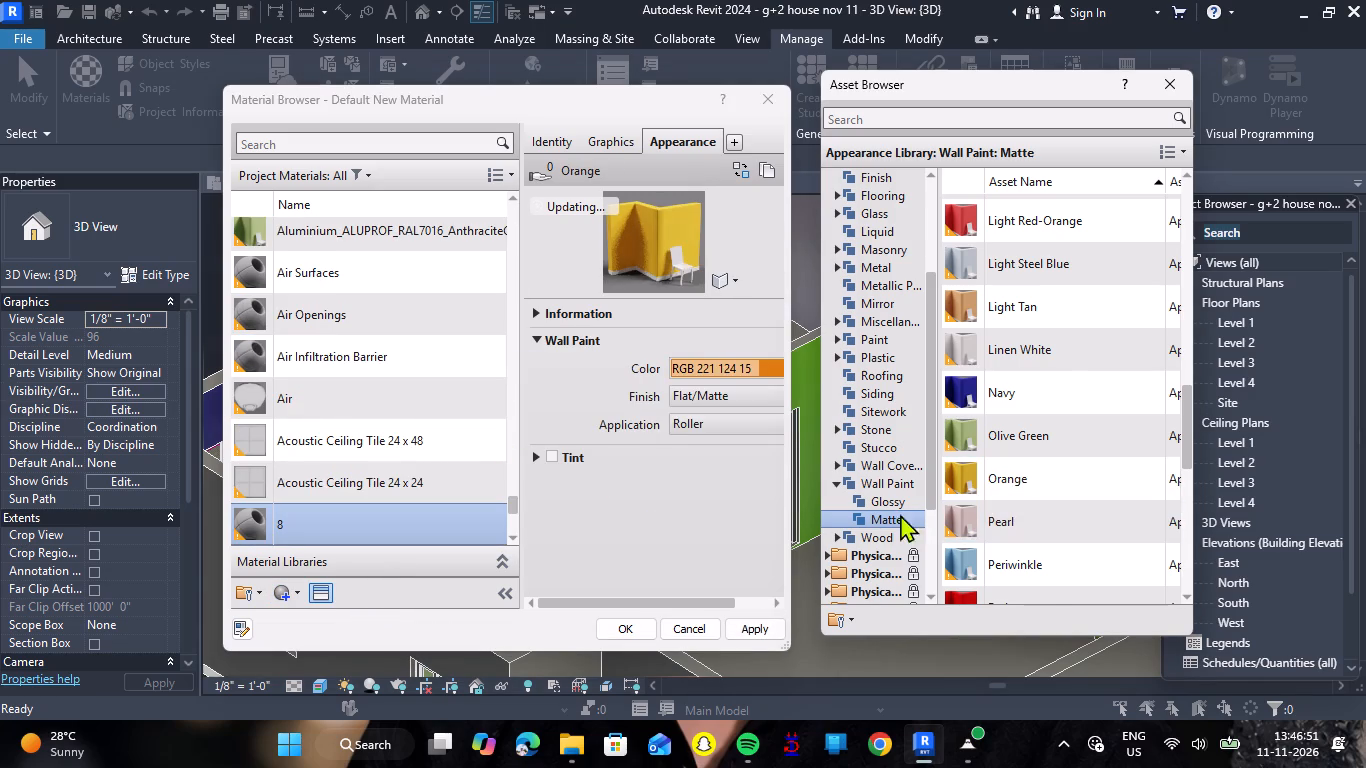
pyautogui.click(755, 633)
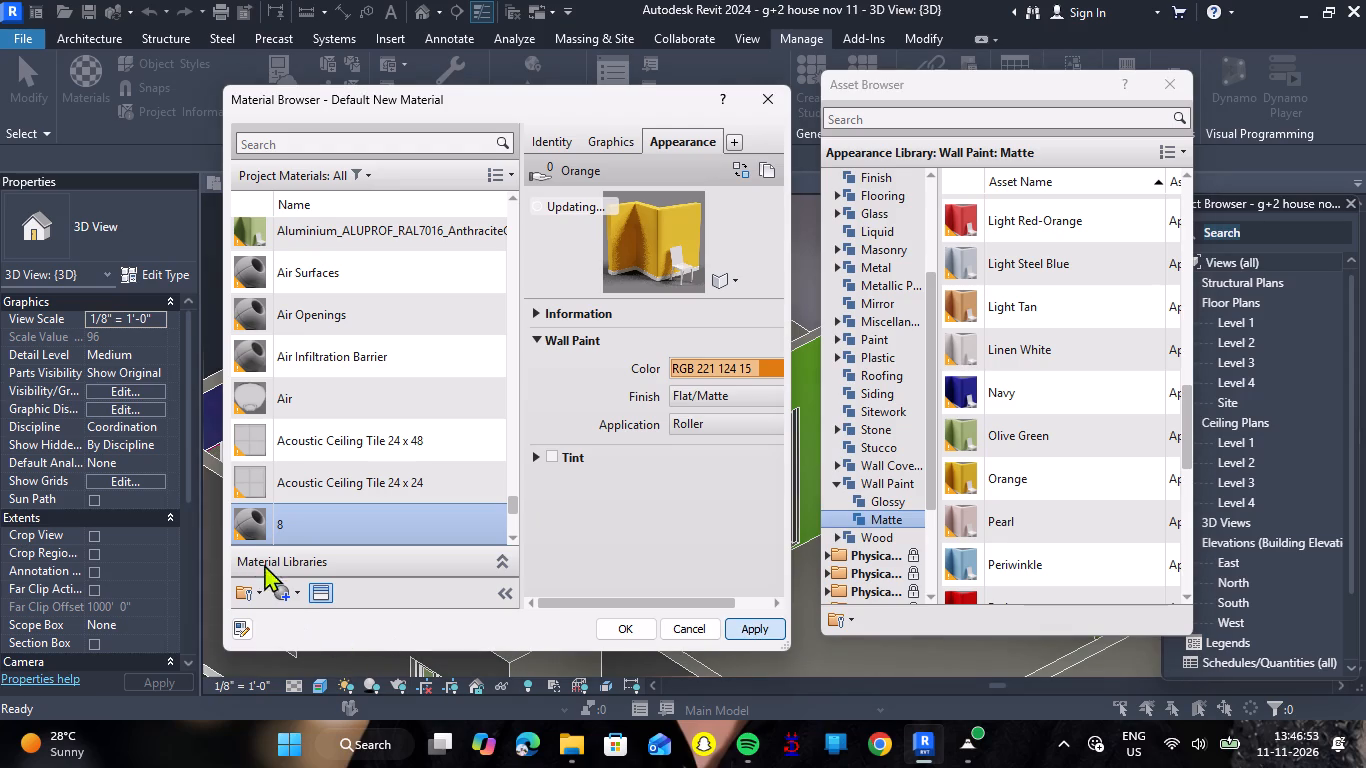
# Create a new material named 9 with the Light Tan matte wall paint appearance and apply it.
pyautogui.click(296, 594)
pyautogui.click(345, 615)
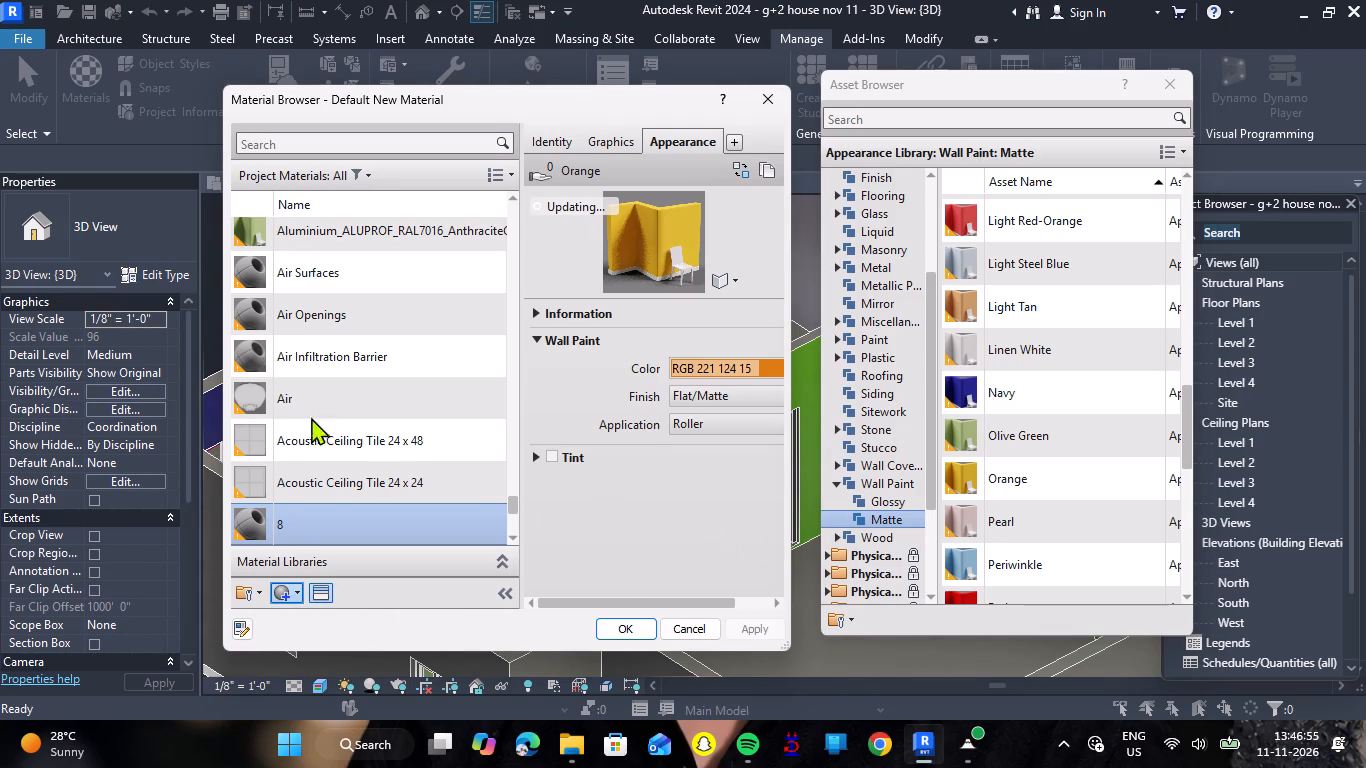
pyautogui.rightClick(440, 375)
pyautogui.click(545, 453)
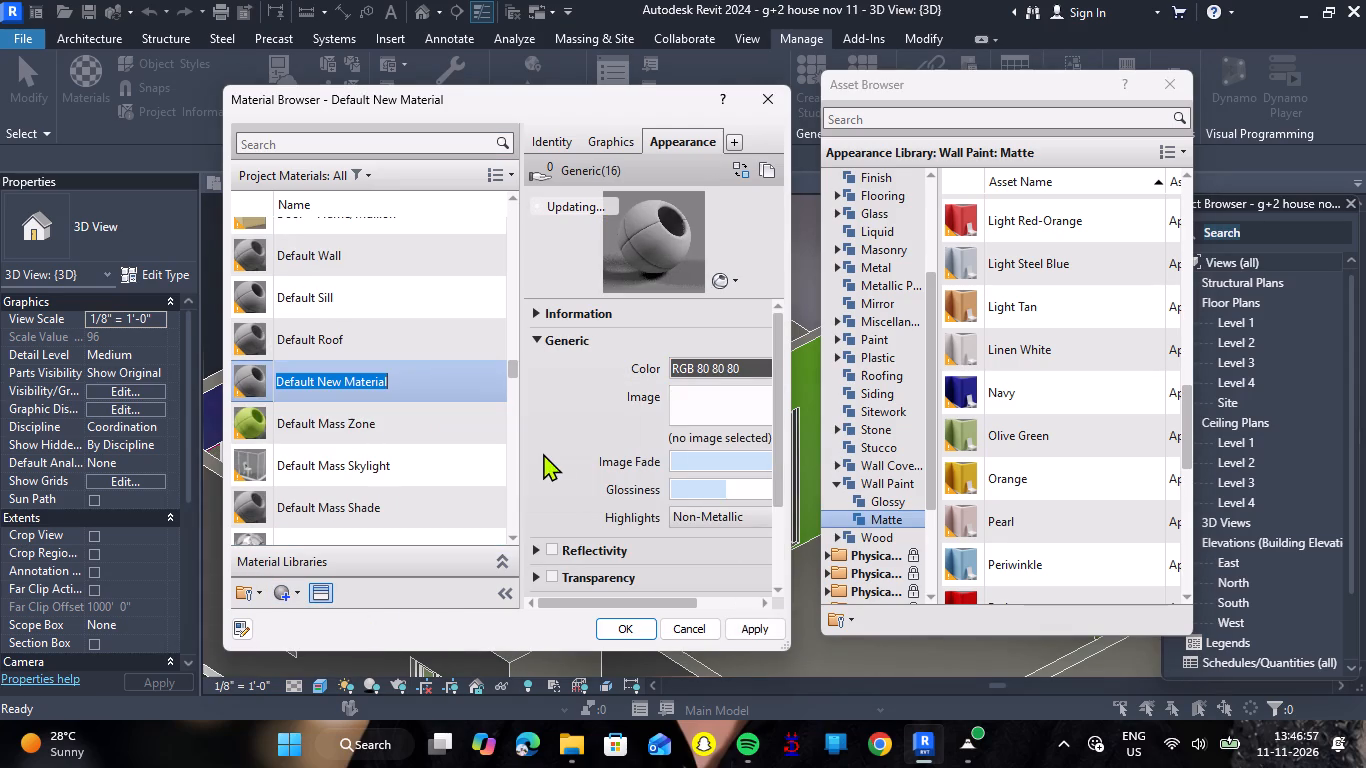
pyautogui.press('8')
pyautogui.press('BackSpace')
pyautogui.press('9')
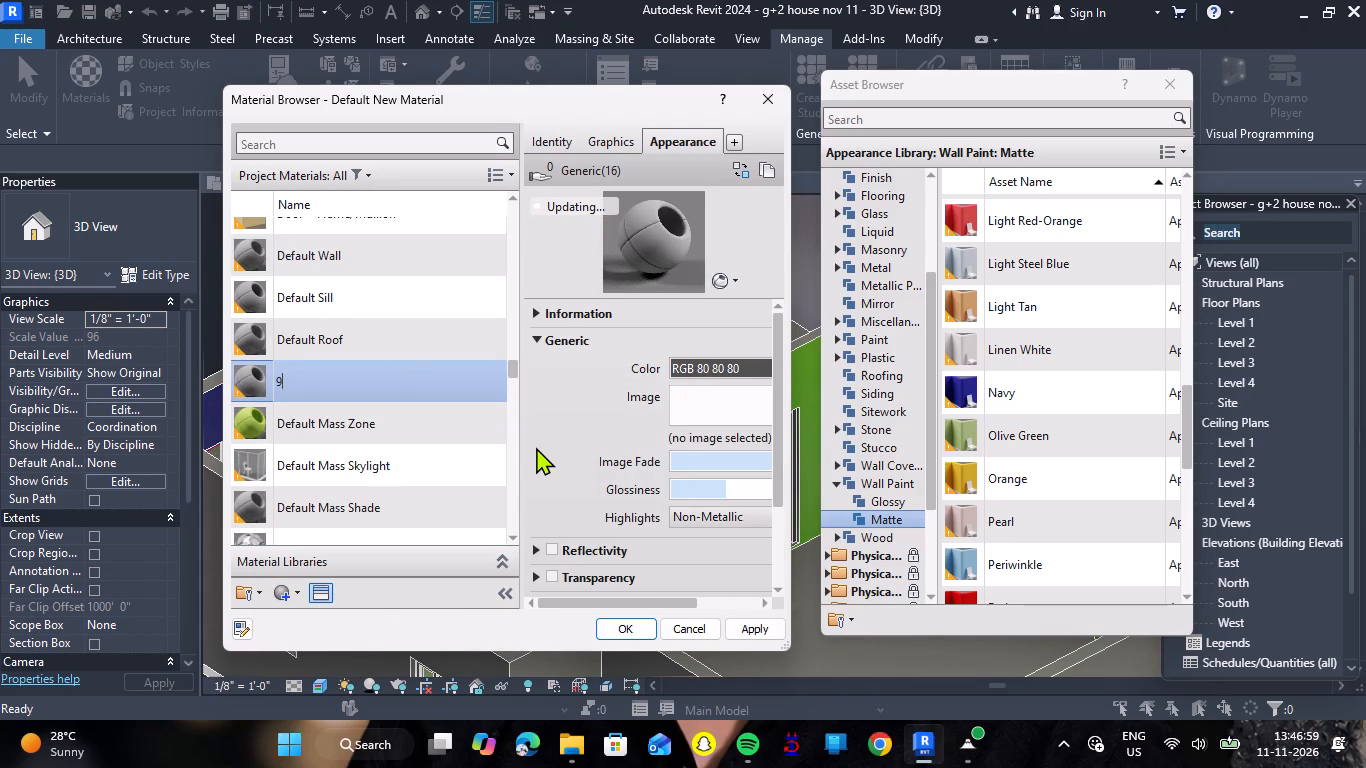
pyautogui.doubleClick(1025, 309)
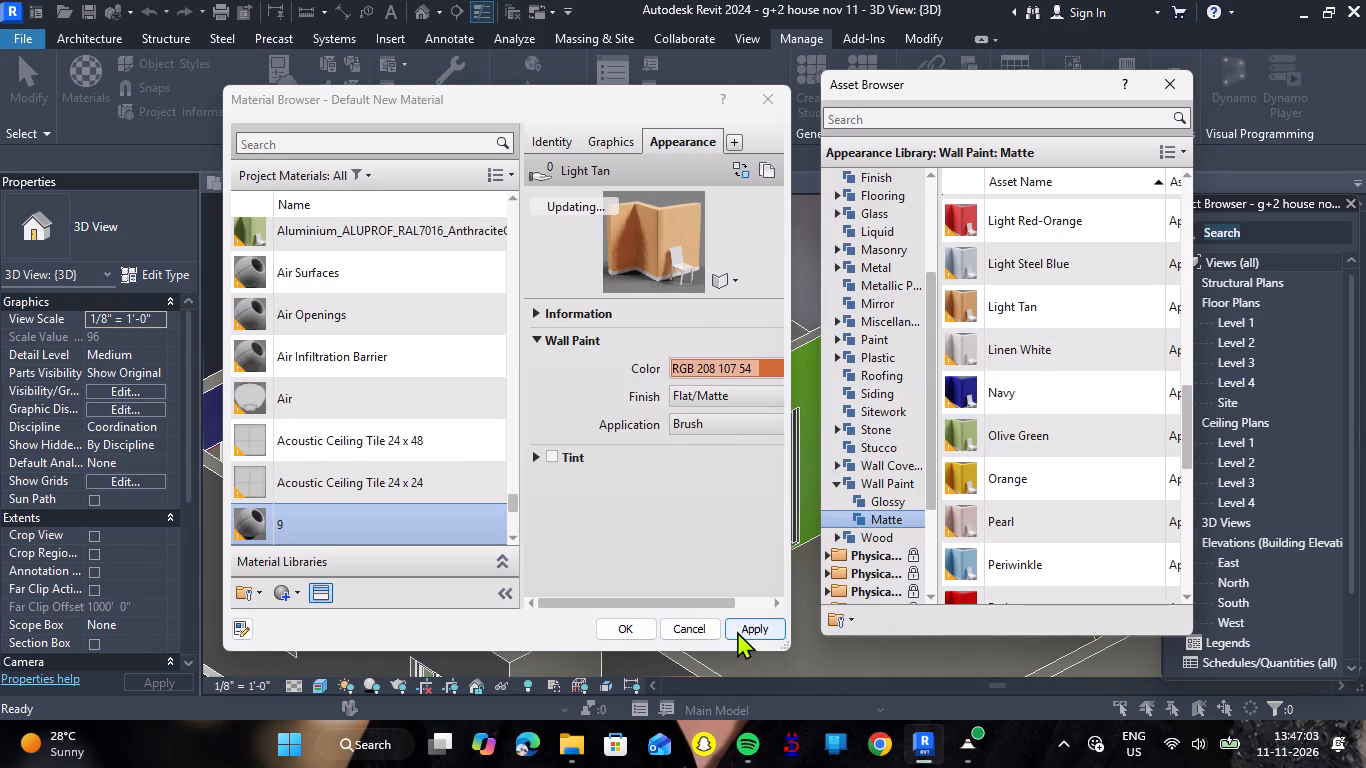
pyautogui.click(737, 631)
# Create another new project material and name it 10.
pyautogui.click(300, 592)
pyautogui.click(327, 612)
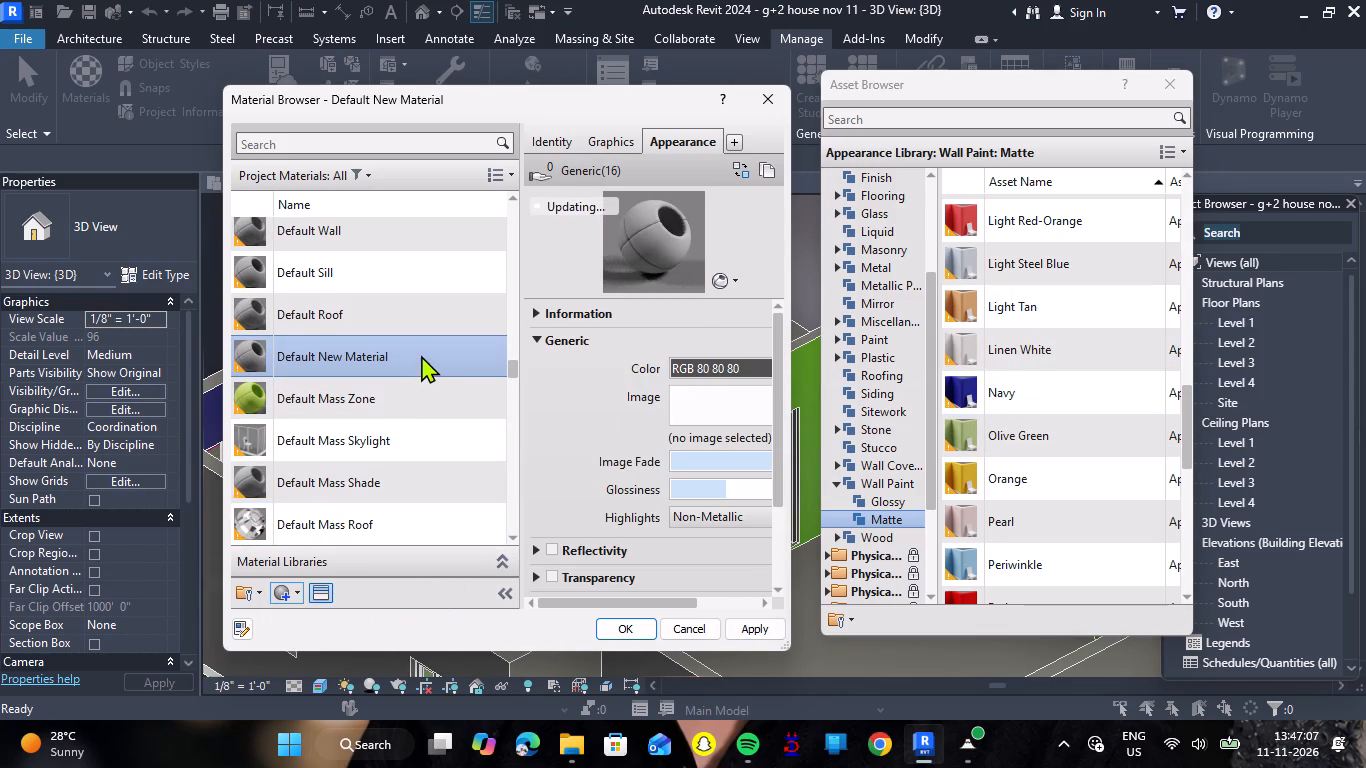
pyautogui.rightClick(421, 355)
pyautogui.click(478, 435)
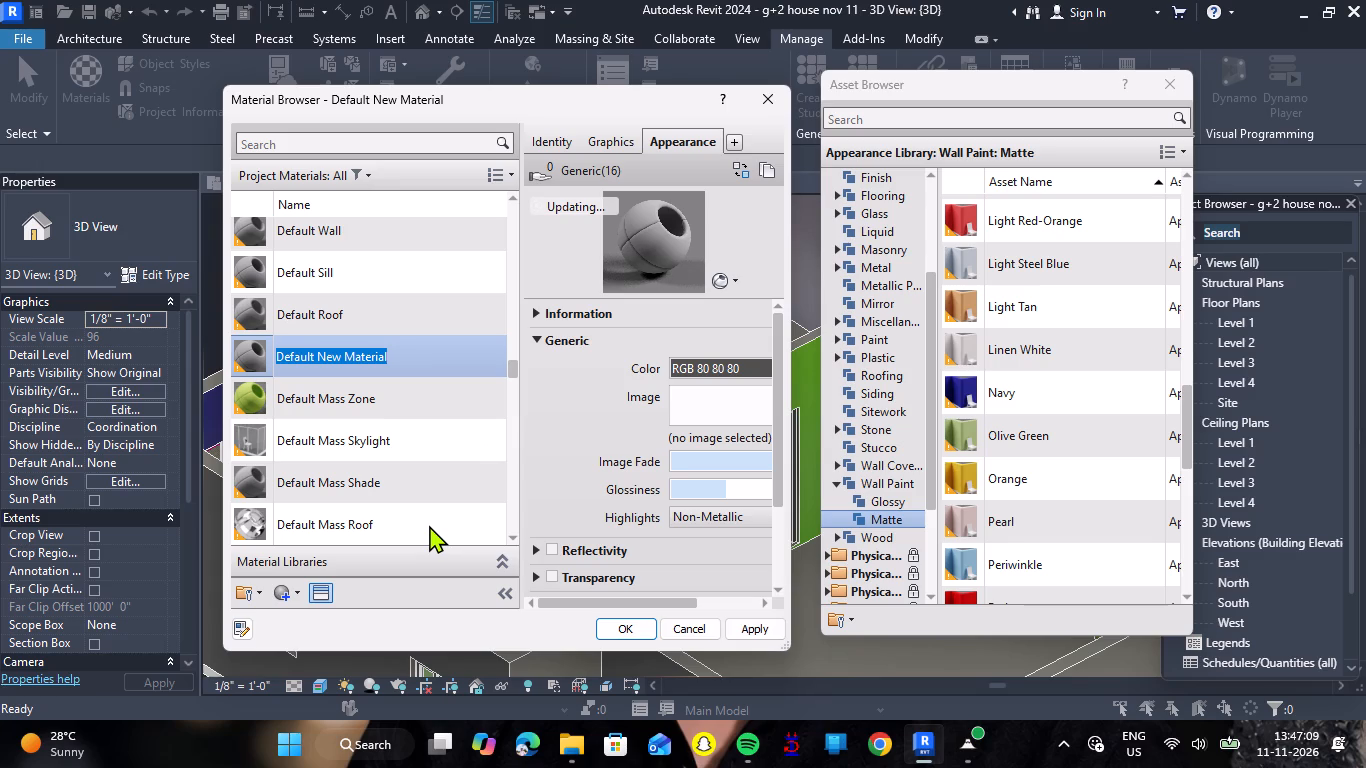
pyautogui.write('10')
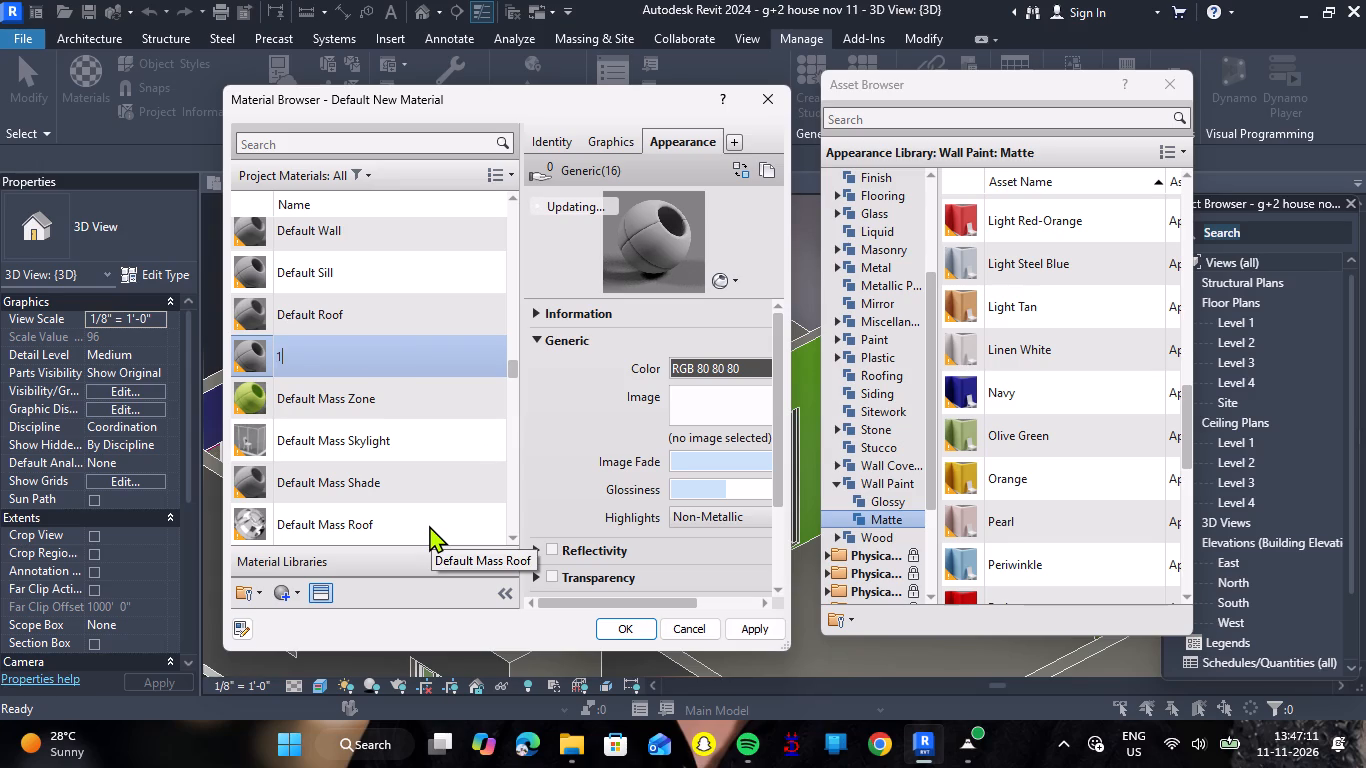
# Give material 10 the Chestnut matte wall paint appearance from the appearance library, apply it and finish editing materials.
pyautogui.scroll(-1, 1105, 527)
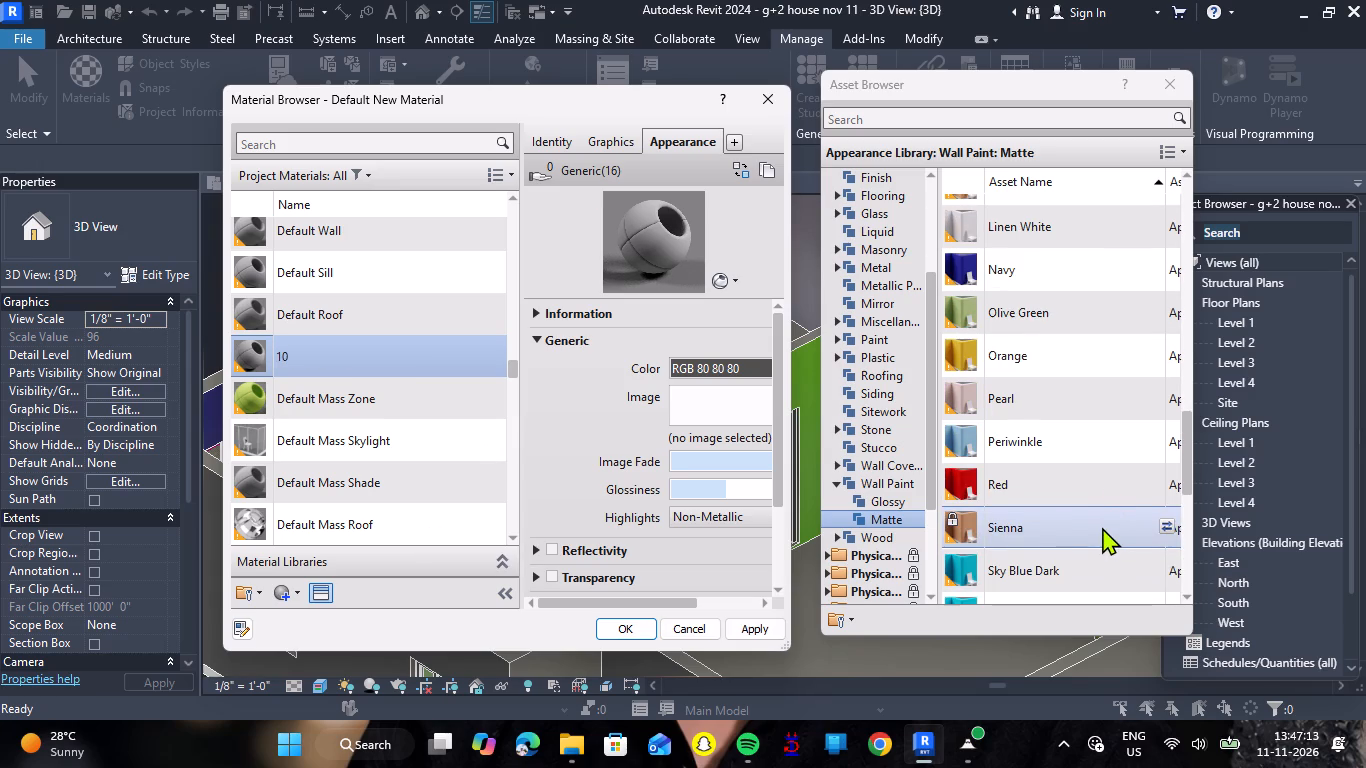
pyautogui.scroll(-4, 1102, 527)
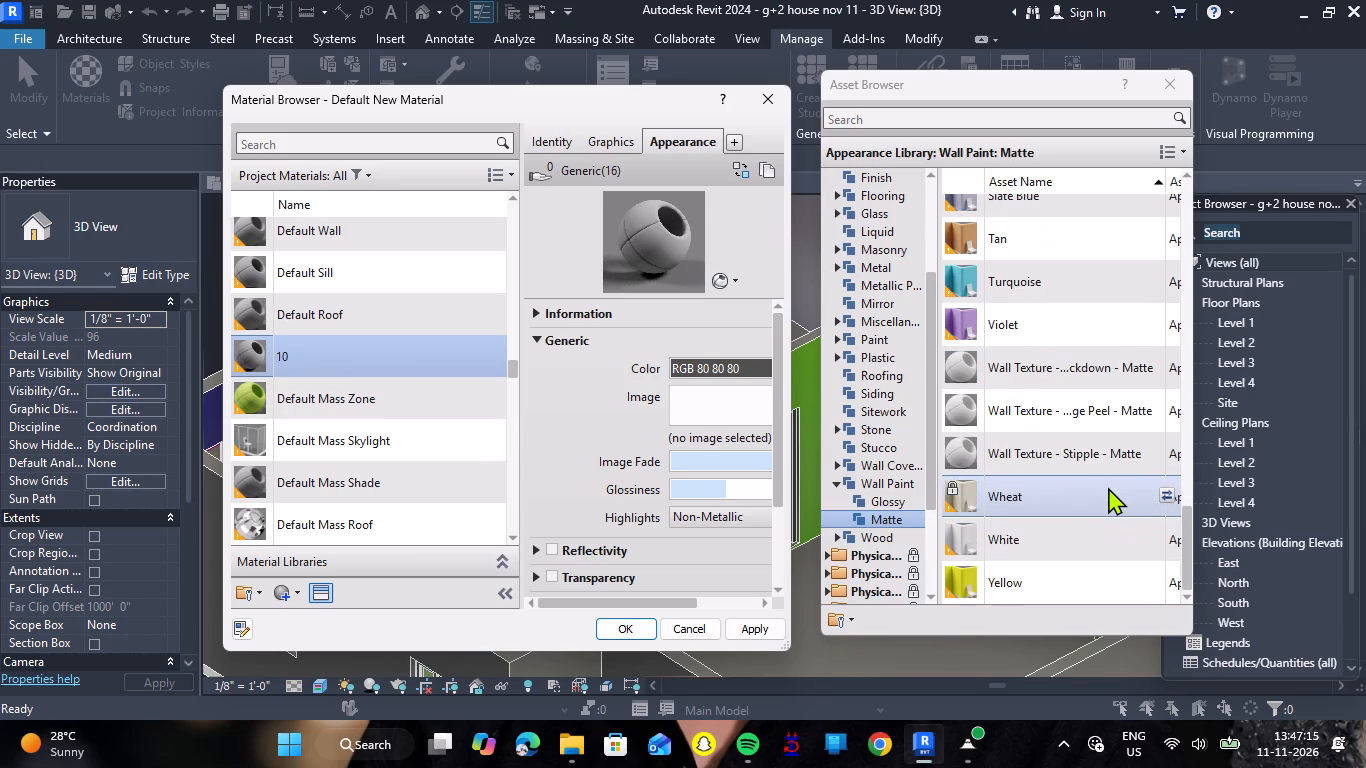
pyautogui.scroll(-3, 1108, 487)
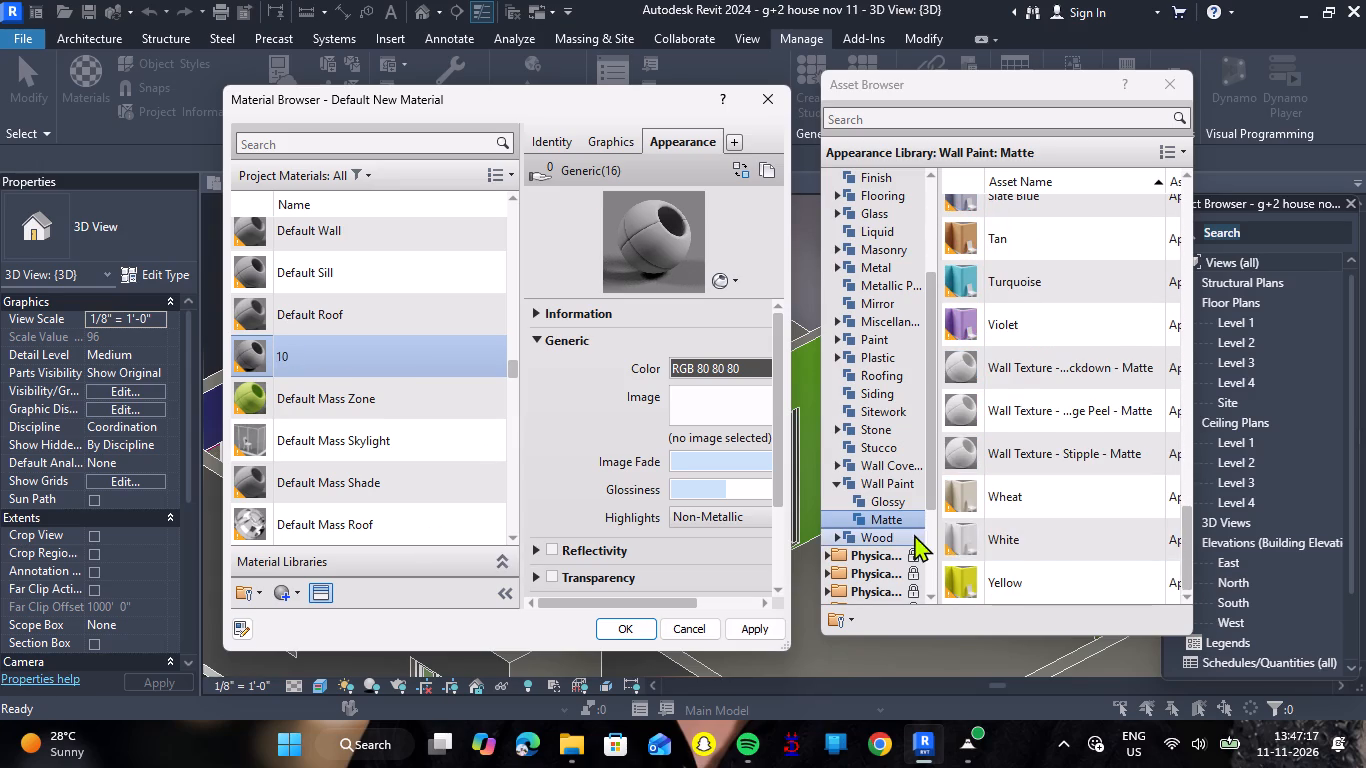
pyautogui.scroll(-6, 1041, 535)
pyautogui.scroll(1, 1041, 535)
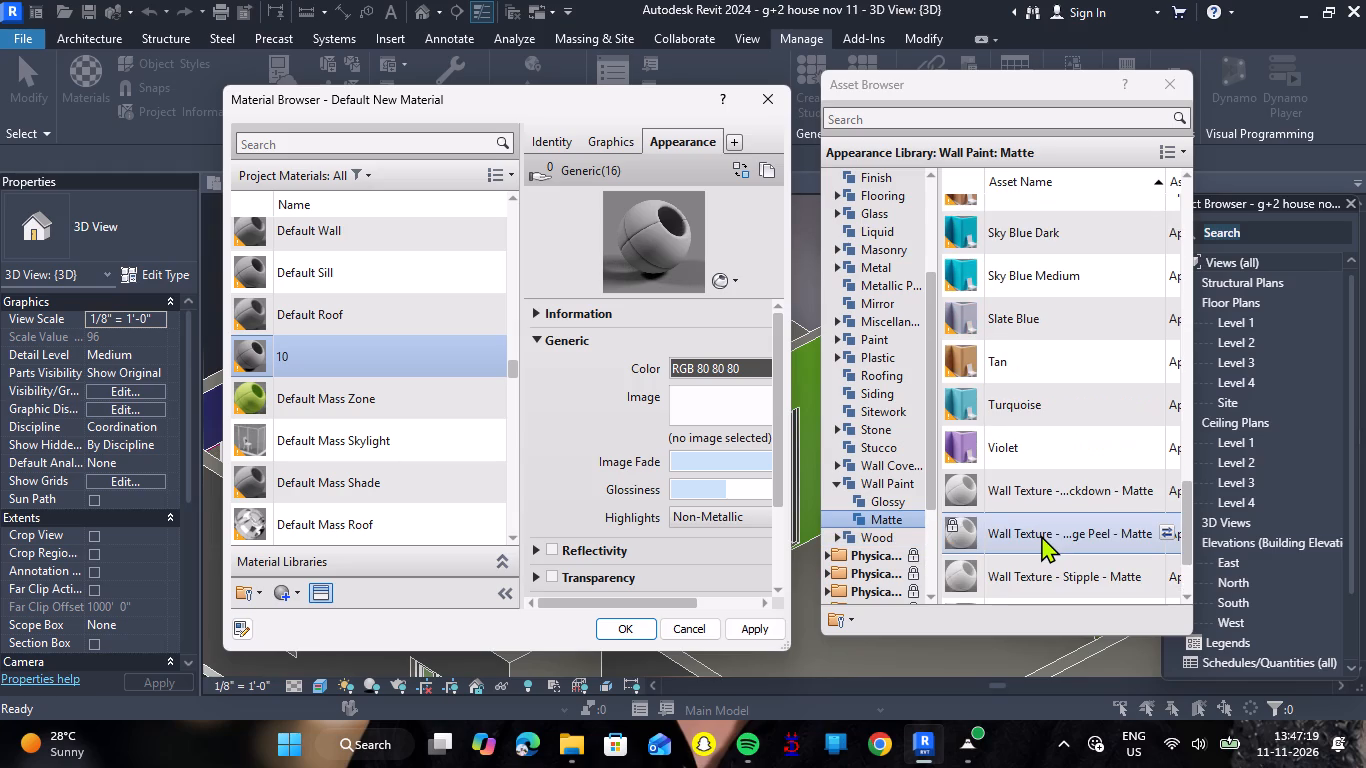
pyautogui.scroll(3, 1041, 535)
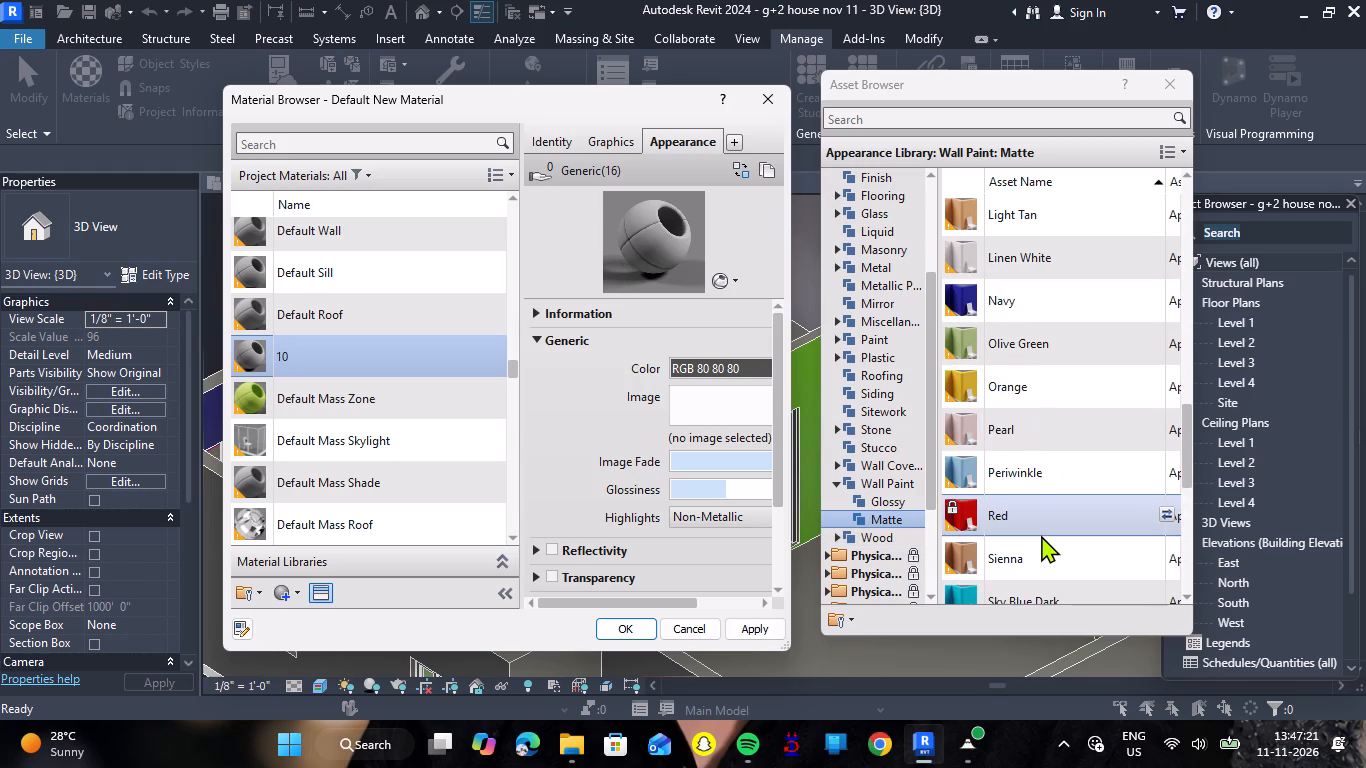
pyautogui.scroll(2, 1041, 535)
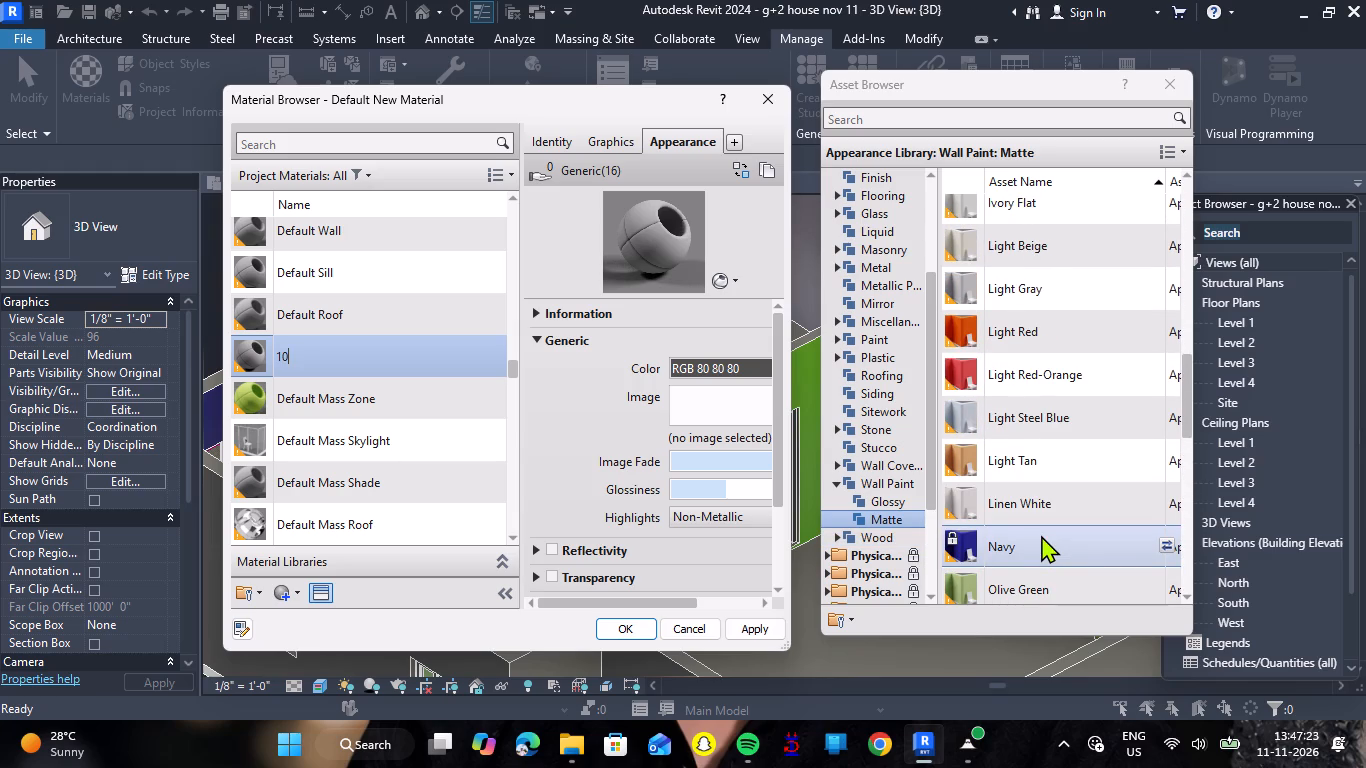
pyautogui.scroll(4, 1041, 535)
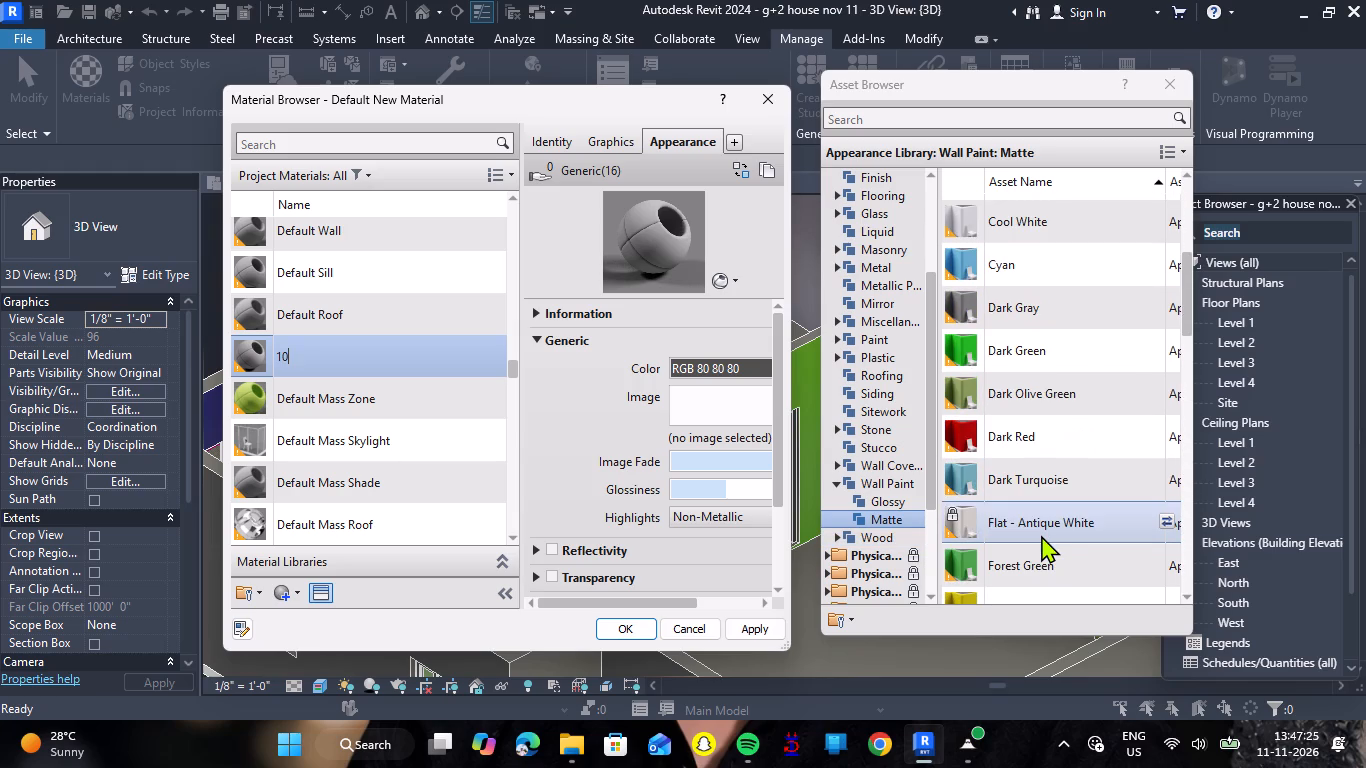
pyautogui.scroll(3, 1041, 535)
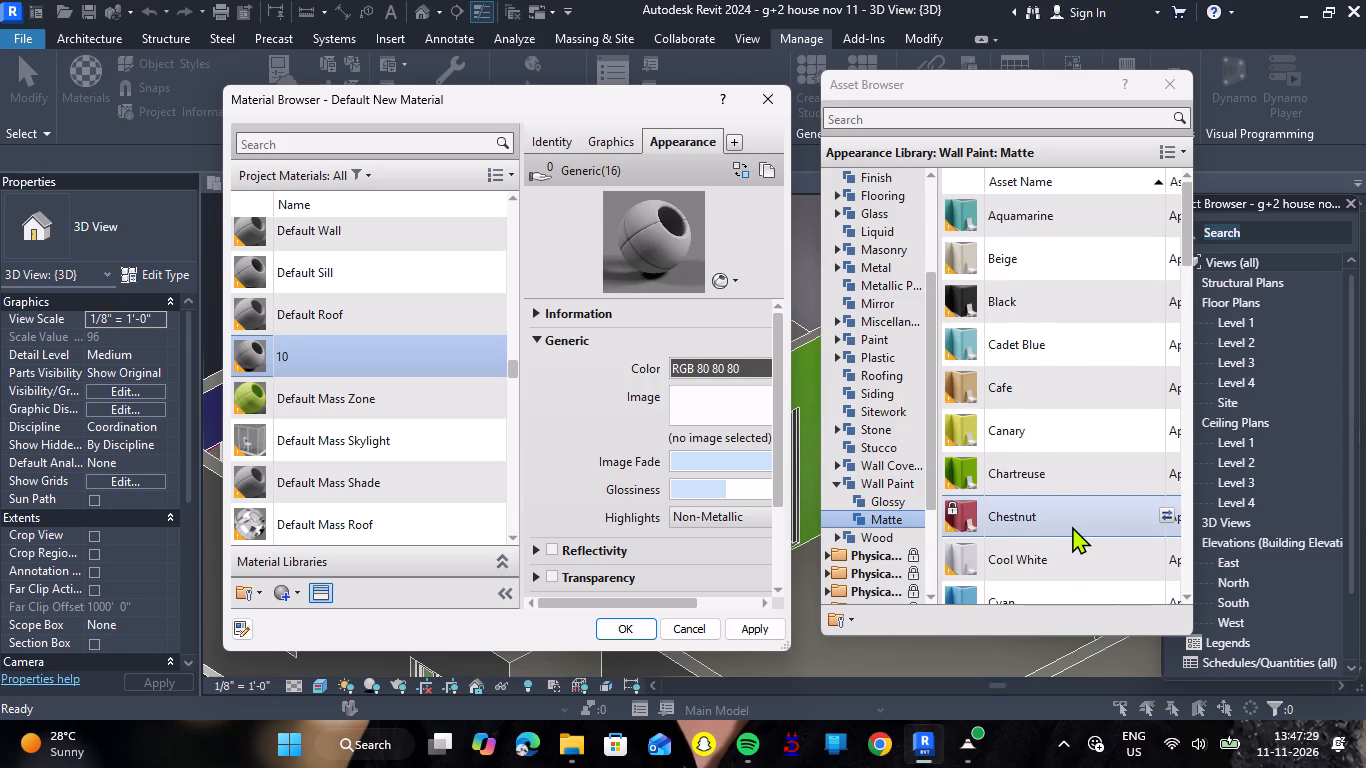
pyautogui.doubleClick(1072, 526)
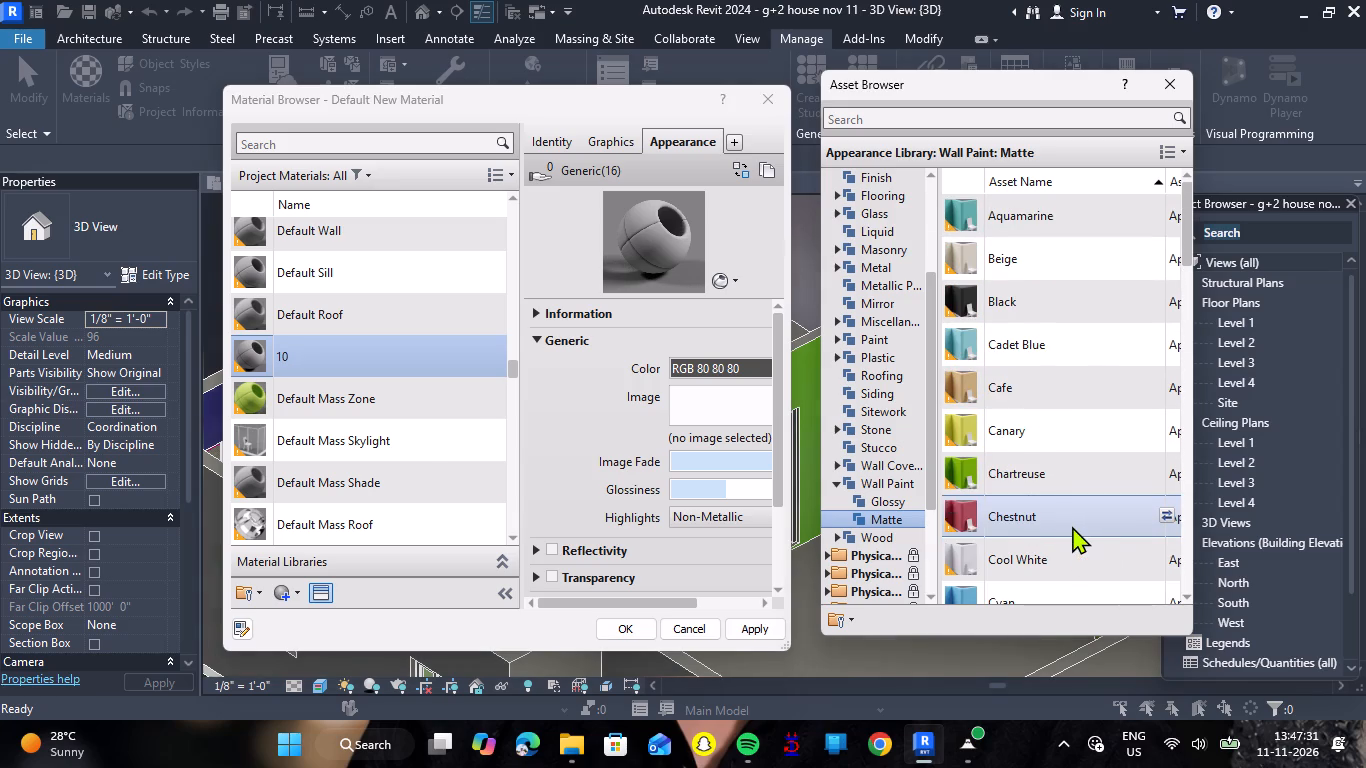
pyautogui.click(743, 625)
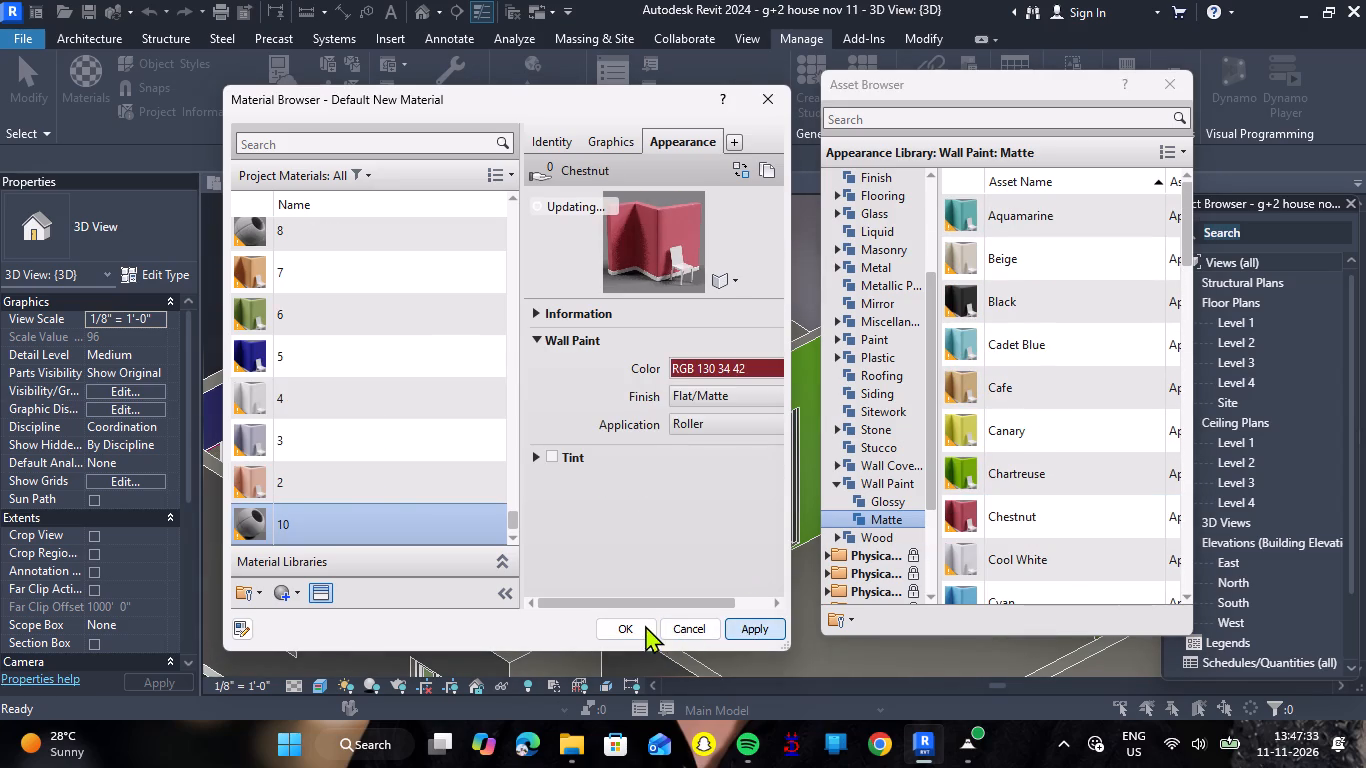
pyautogui.click(638, 620)
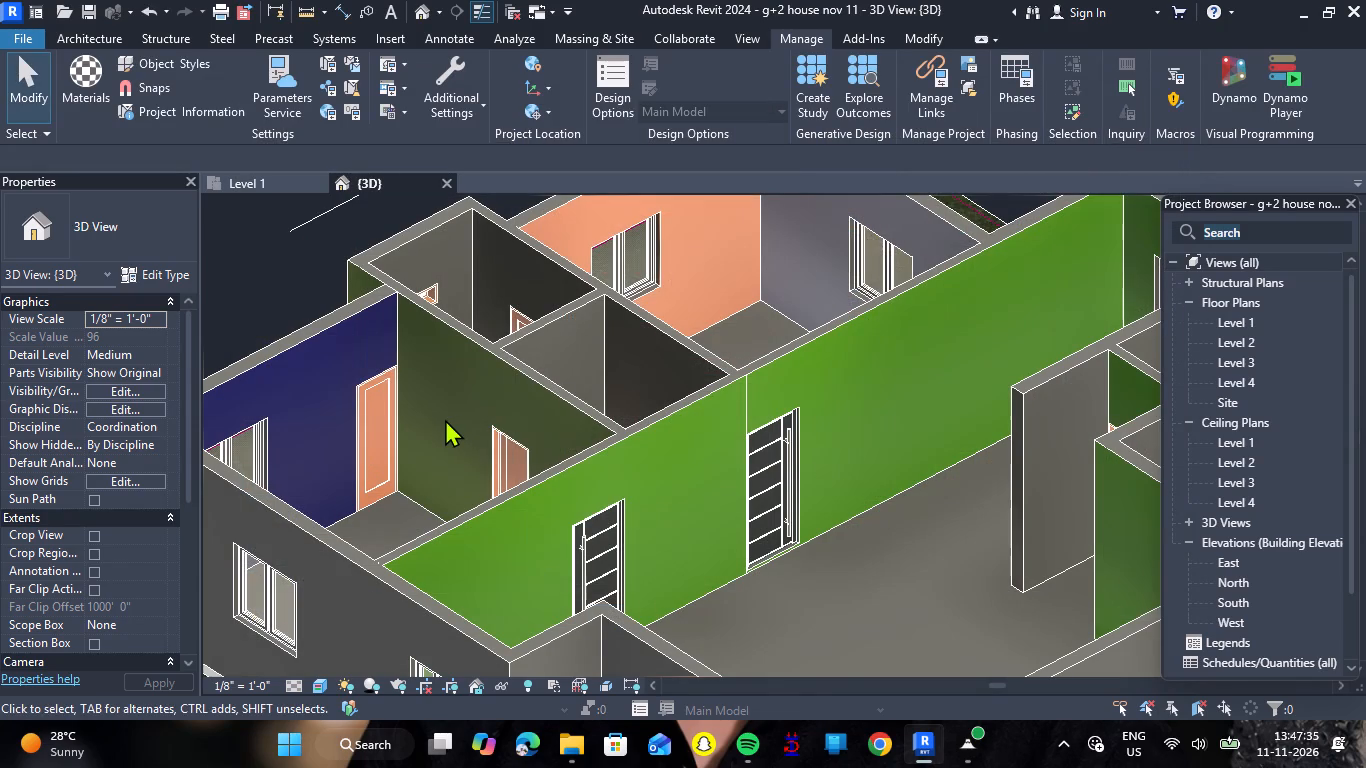
# Paint the dark green bedroom wall adjoining the navy wall with material 10.
pyautogui.write('pt')
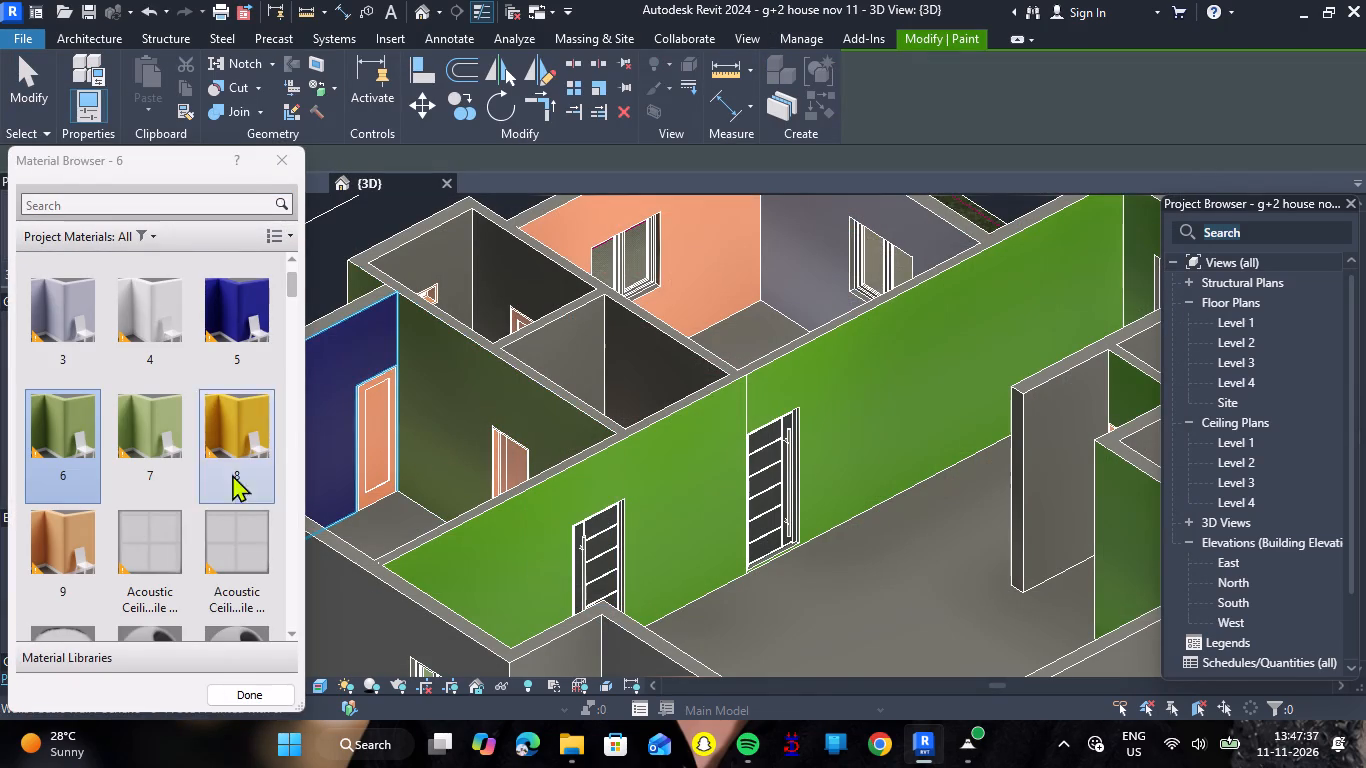
pyautogui.scroll(1, 48, 372)
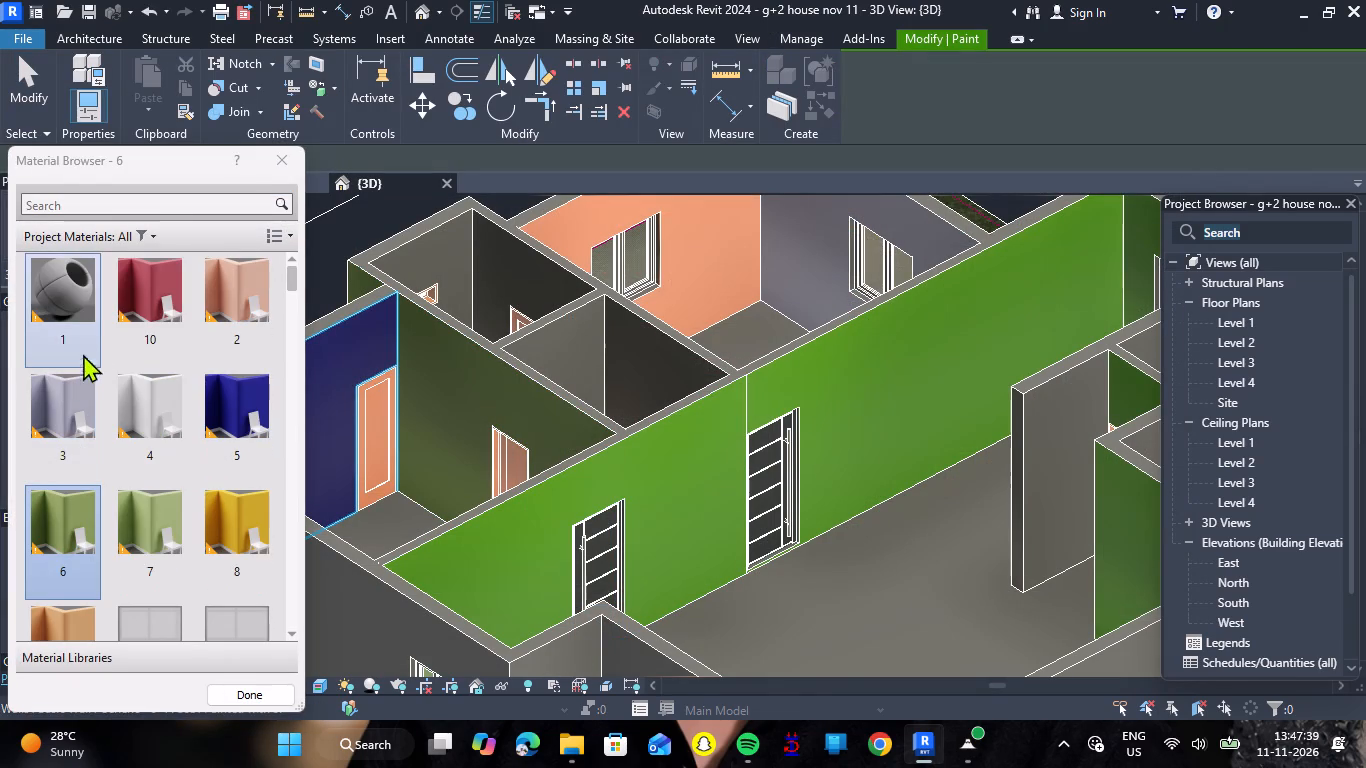
pyautogui.click(138, 320)
pyautogui.click(430, 401)
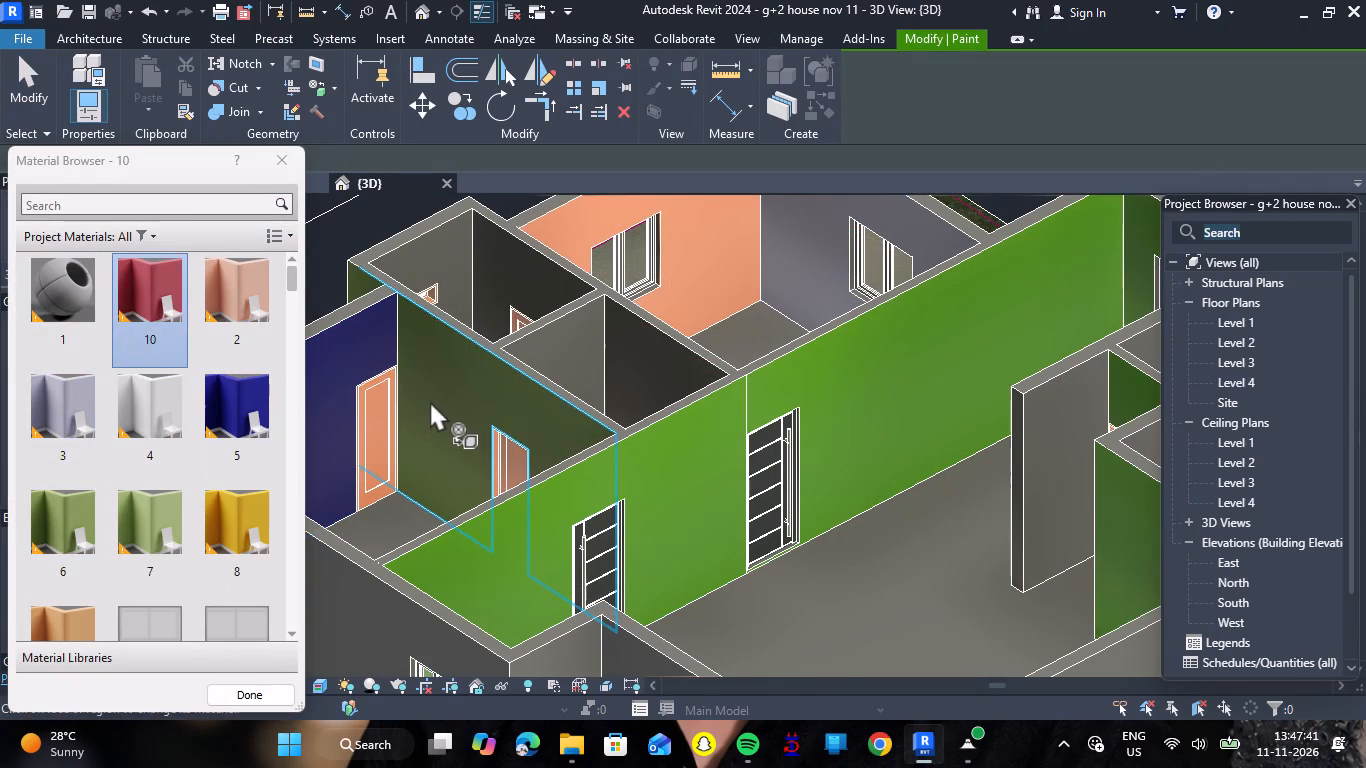
pyautogui.scroll(-6, 483, 394)
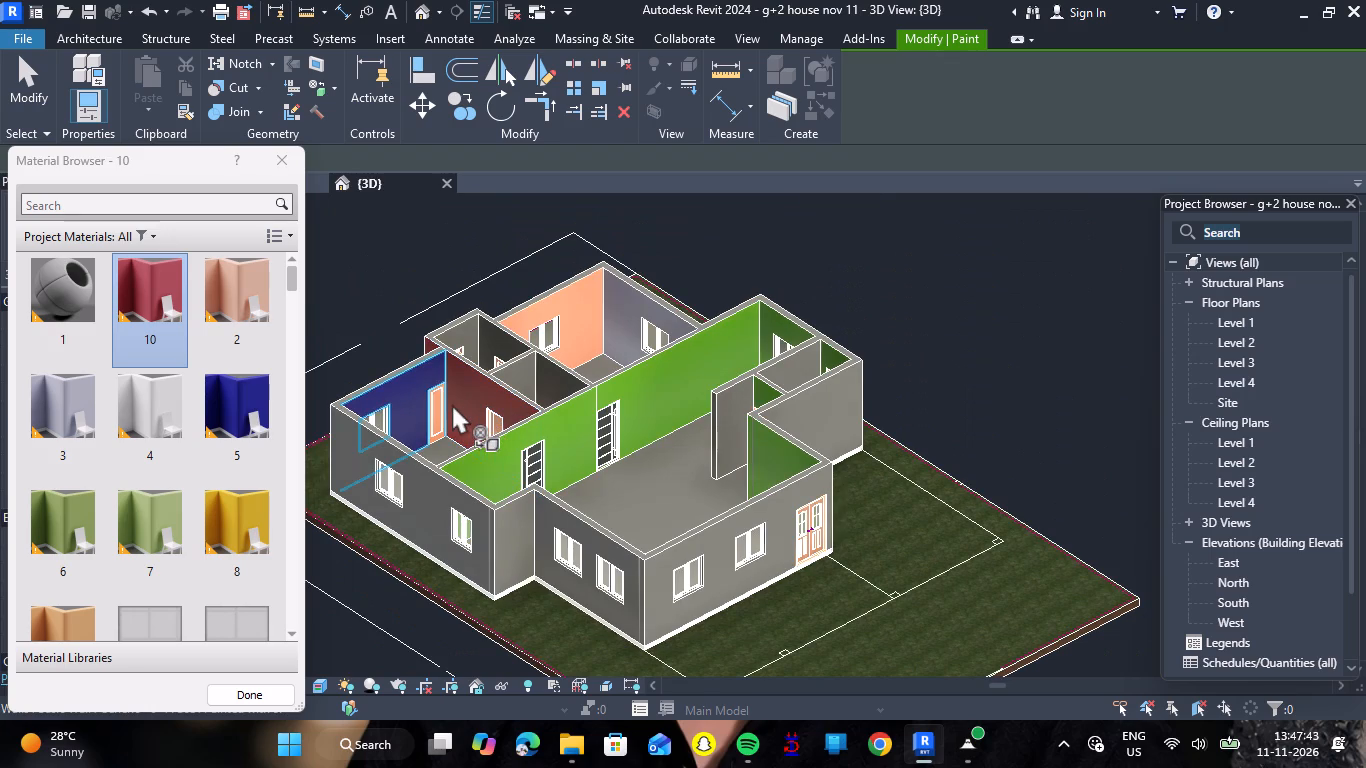
# Split the newly painted Generic - 6" wall near its junction with the navy bedroom wall.
pyautogui.click(577, 59)
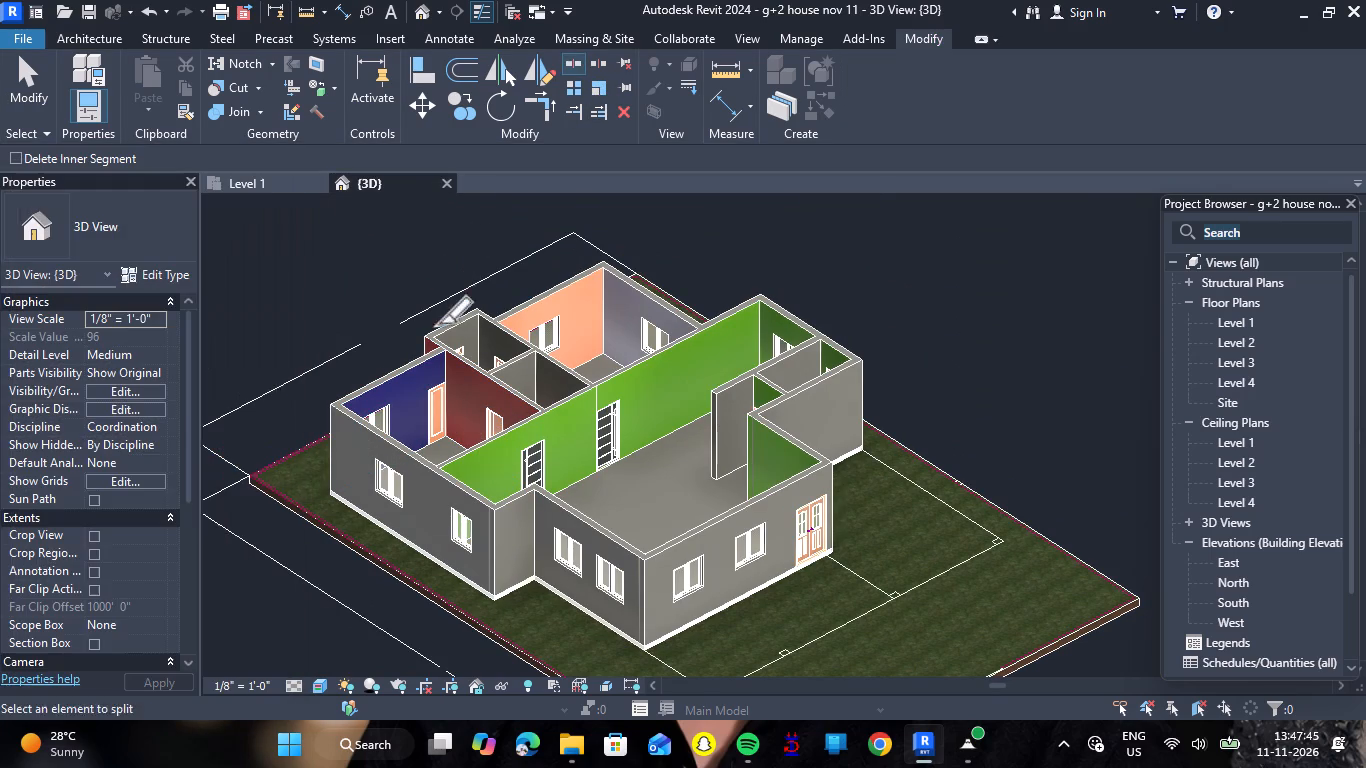
pyautogui.scroll(14, 433, 344)
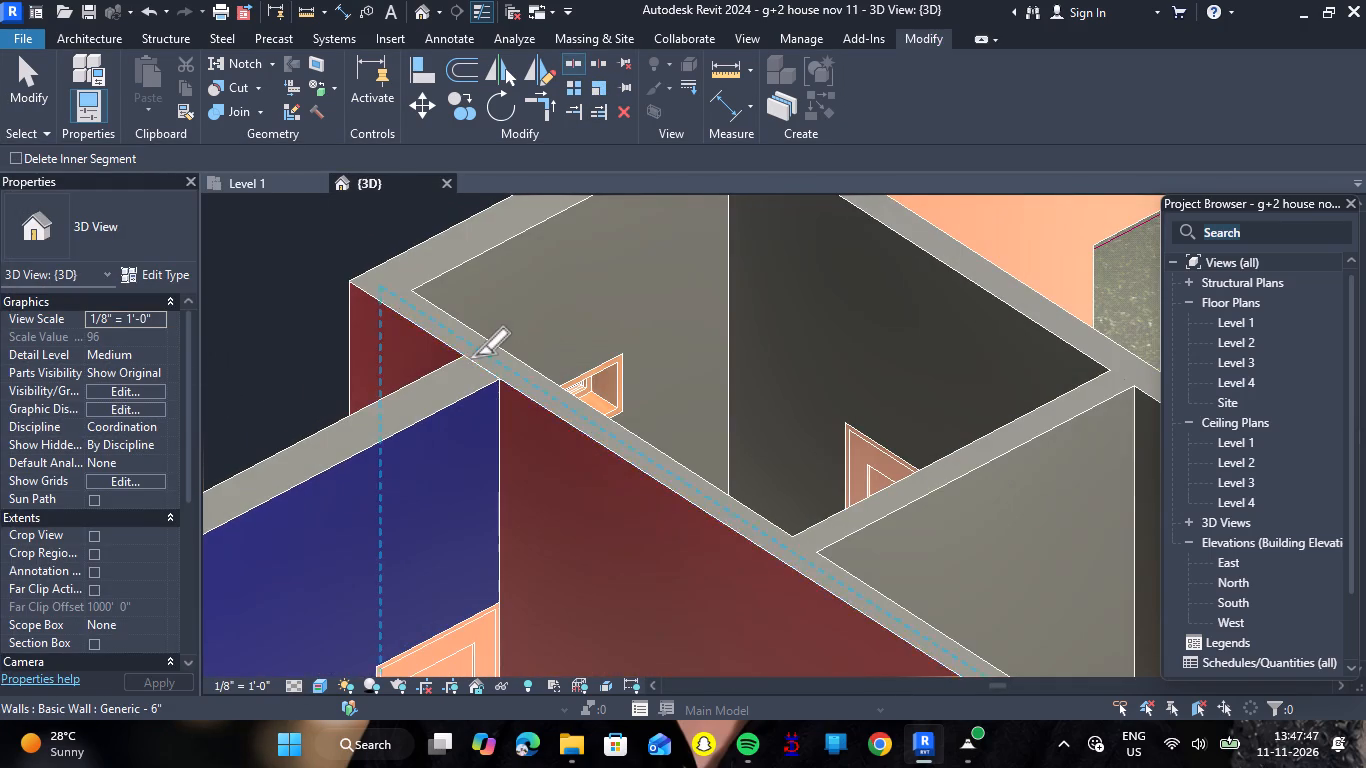
pyautogui.click(508, 348)
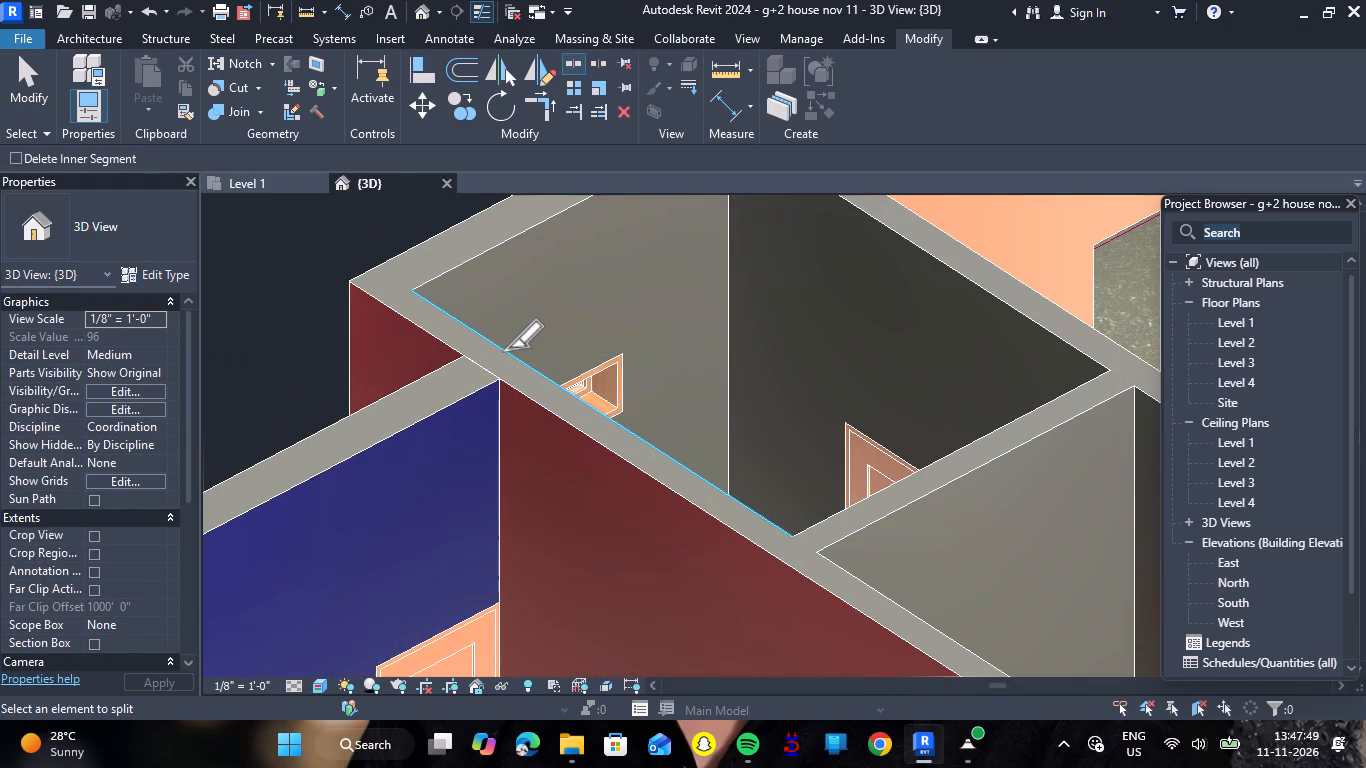
pyautogui.press('Escape')
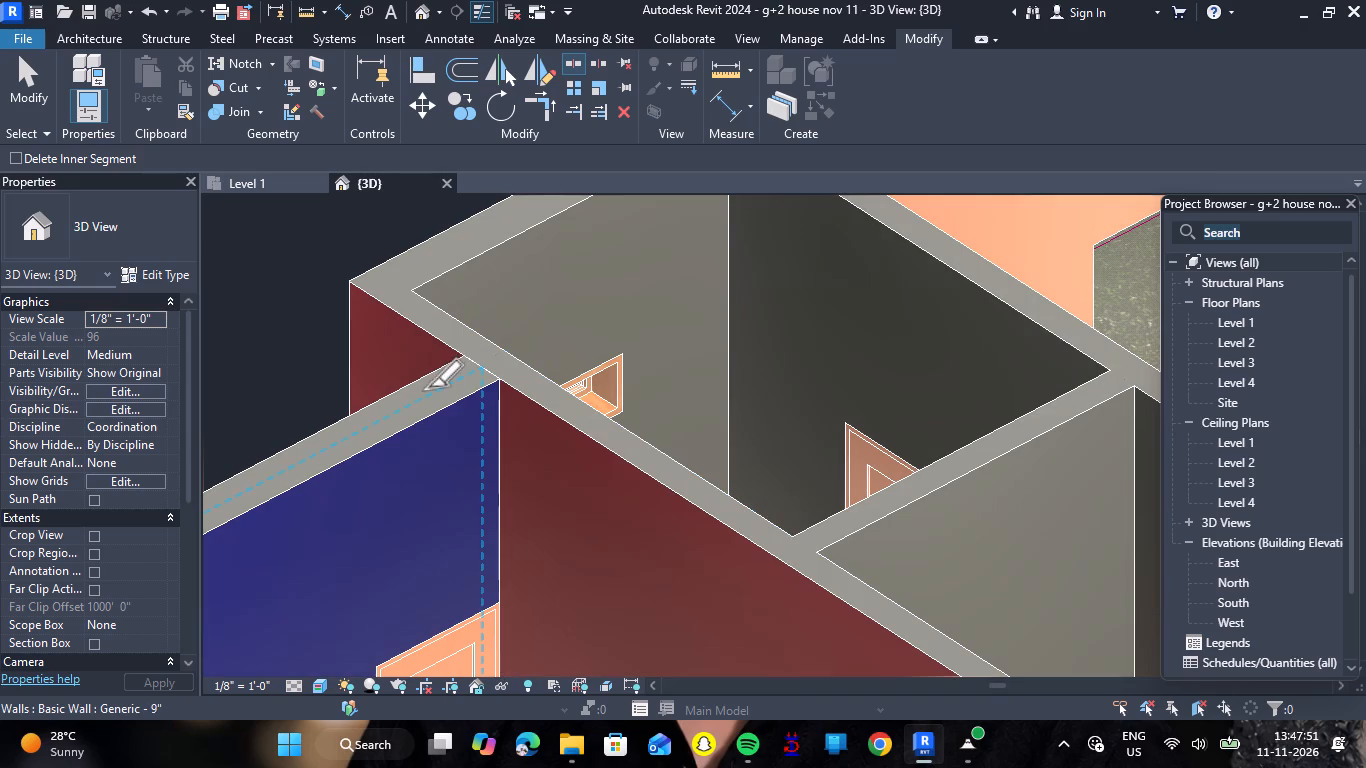
pyautogui.press('Escape')
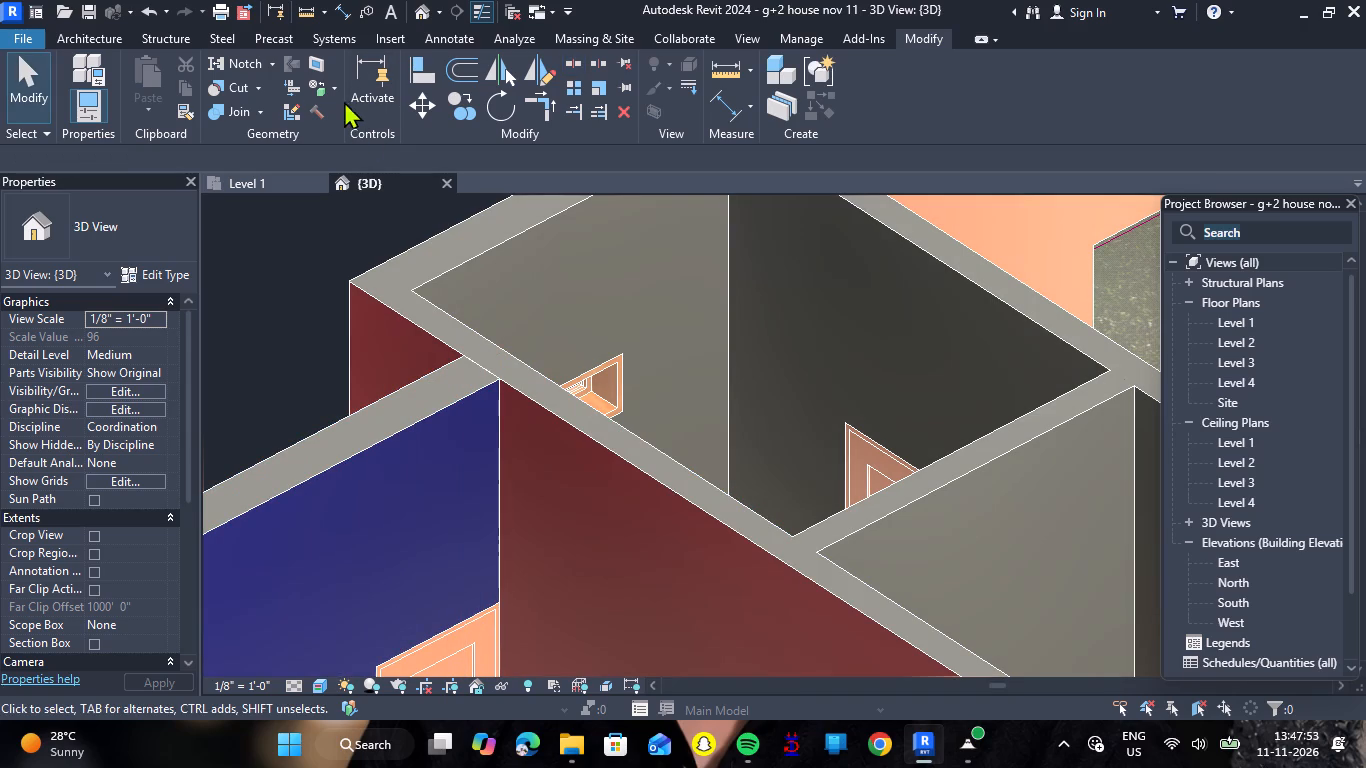
# Remove the paint from the short exterior face of the split wall, beyond the navy bedroom wall.
pyautogui.click(310, 95)
pyautogui.click(364, 319)
pyautogui.click(387, 326)
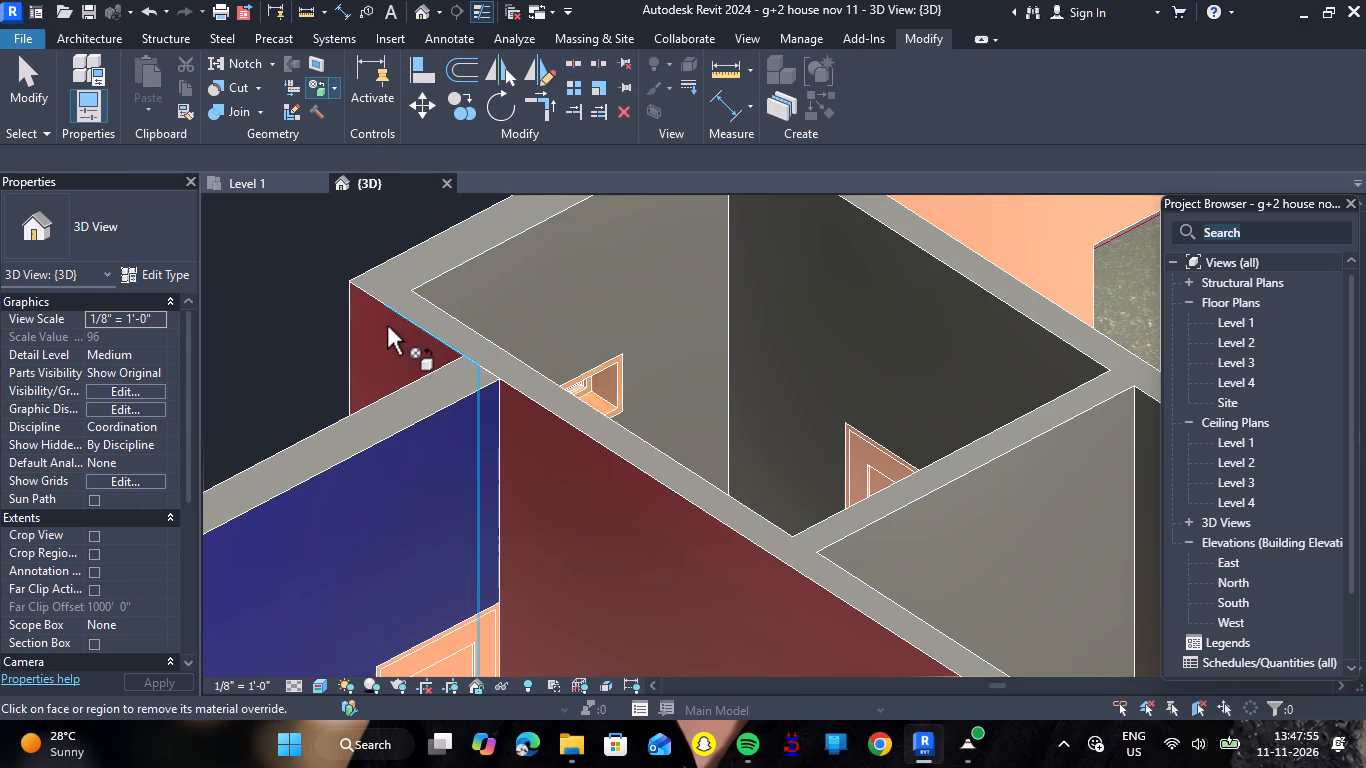
pyautogui.press('Escape')
# Paint all segments of the long bright green wall along the main hall with material 7.
pyautogui.scroll(-7, 407, 311)
pyautogui.scroll(-1, 490, 287)
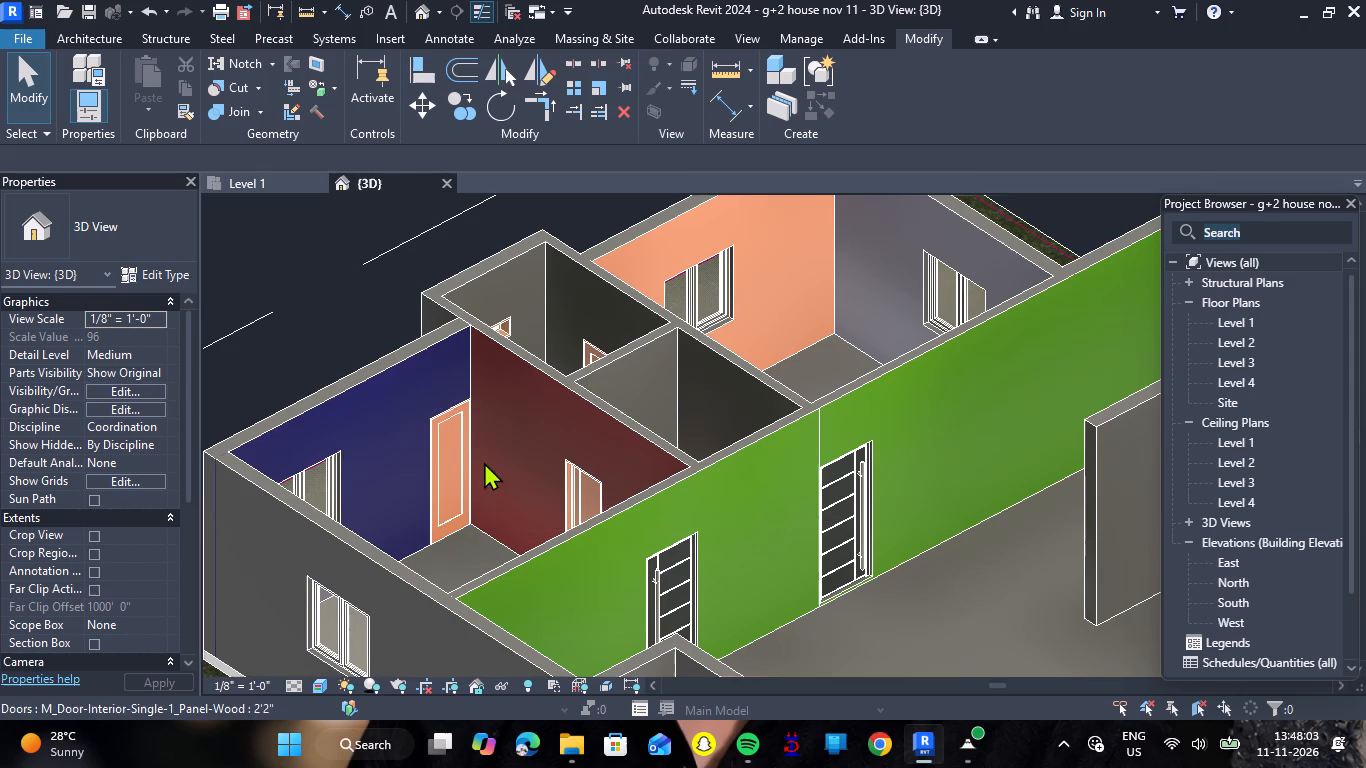
pyautogui.scroll(2, 546, 422)
pyautogui.scroll(-4, 561, 416)
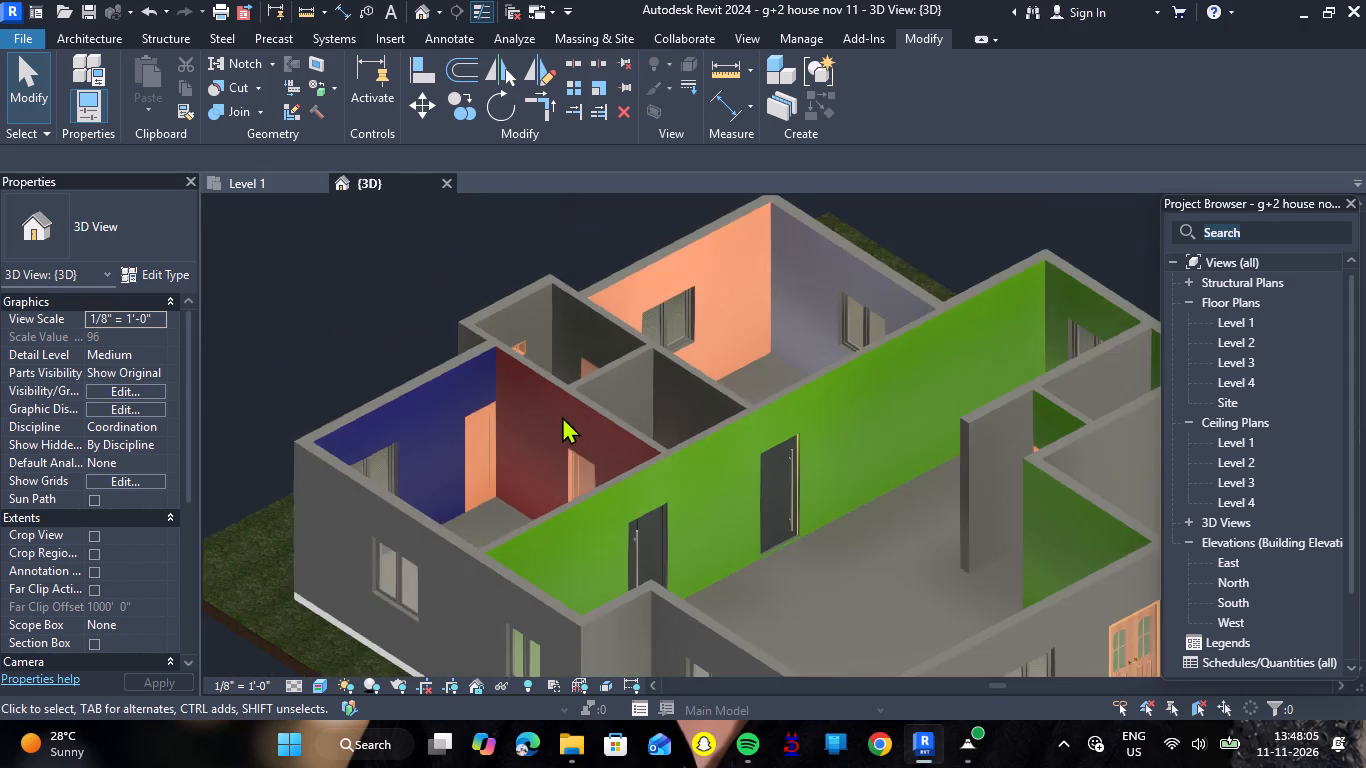
pyautogui.scroll(-3, 570, 423)
pyautogui.scroll(5, 700, 515)
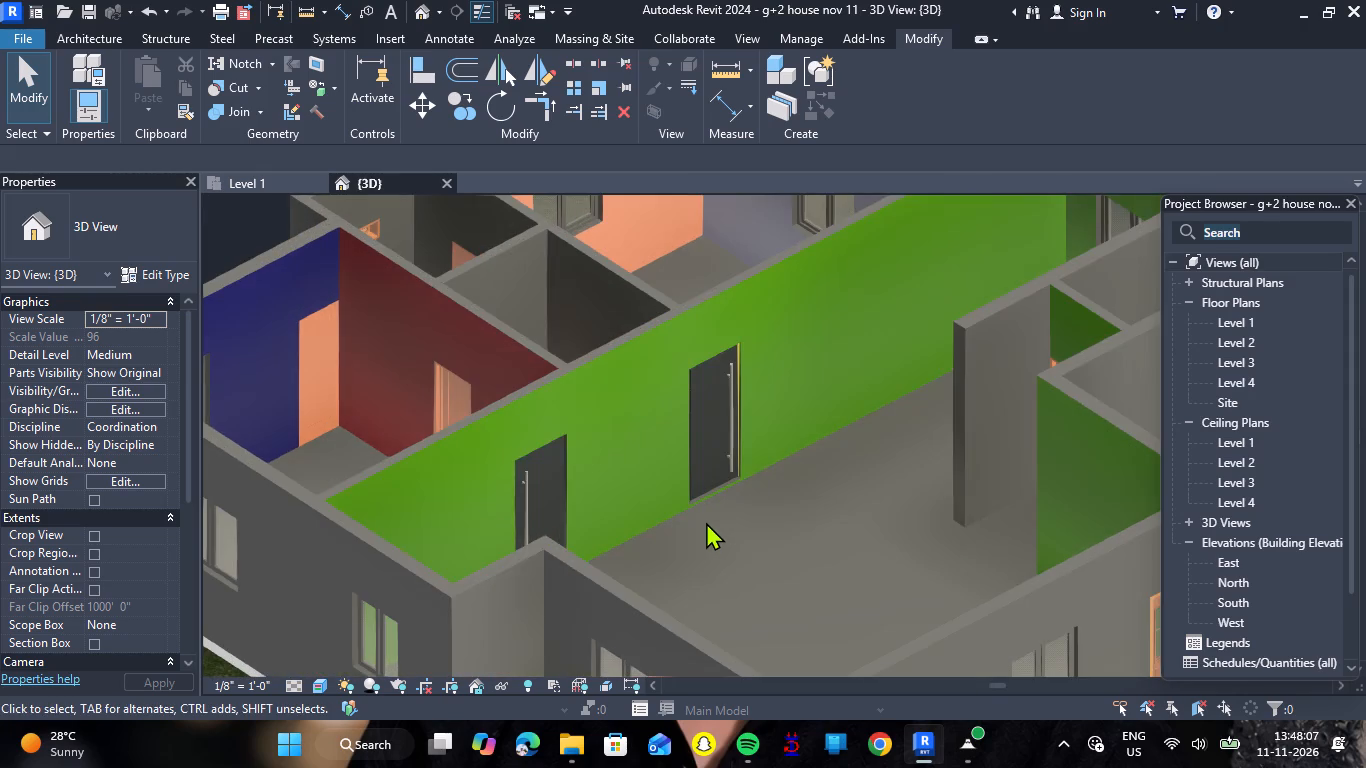
pyautogui.write('pt')
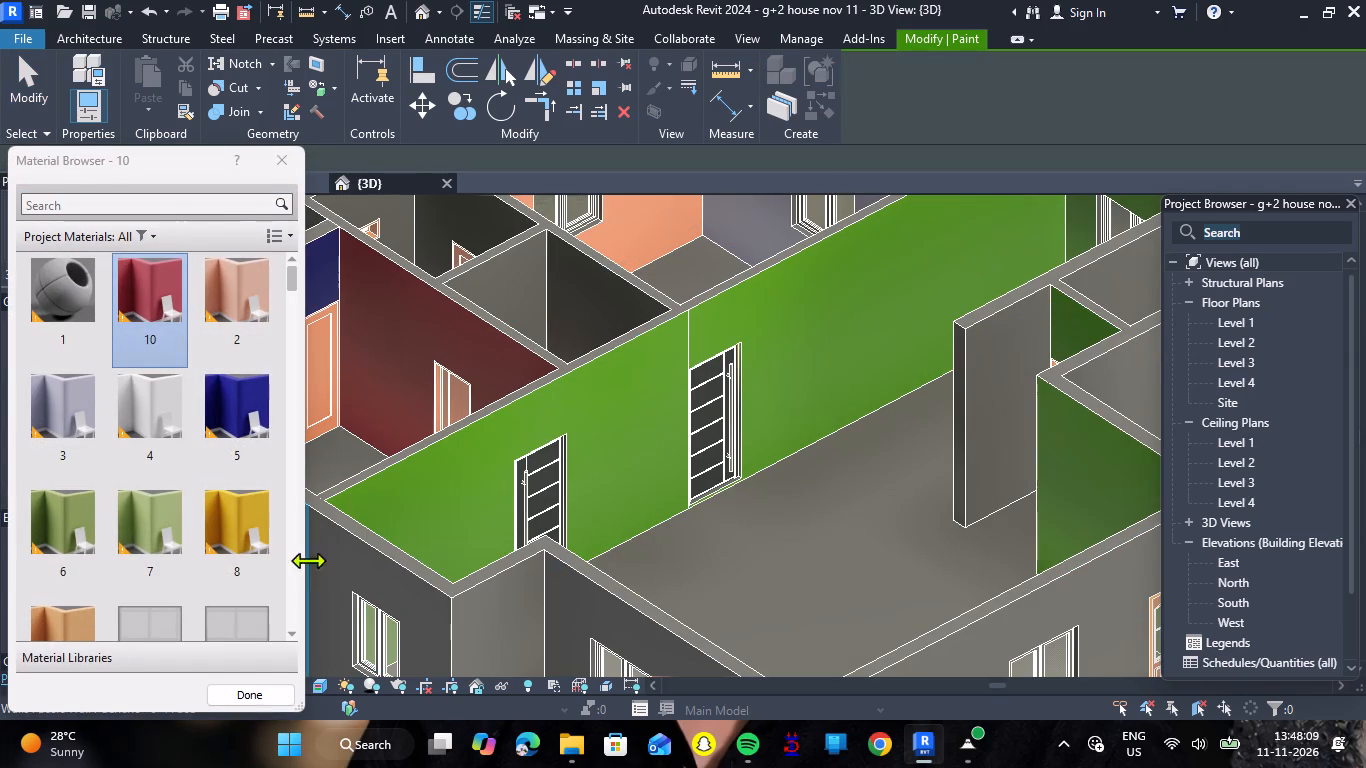
pyautogui.click(138, 550)
pyautogui.click(640, 467)
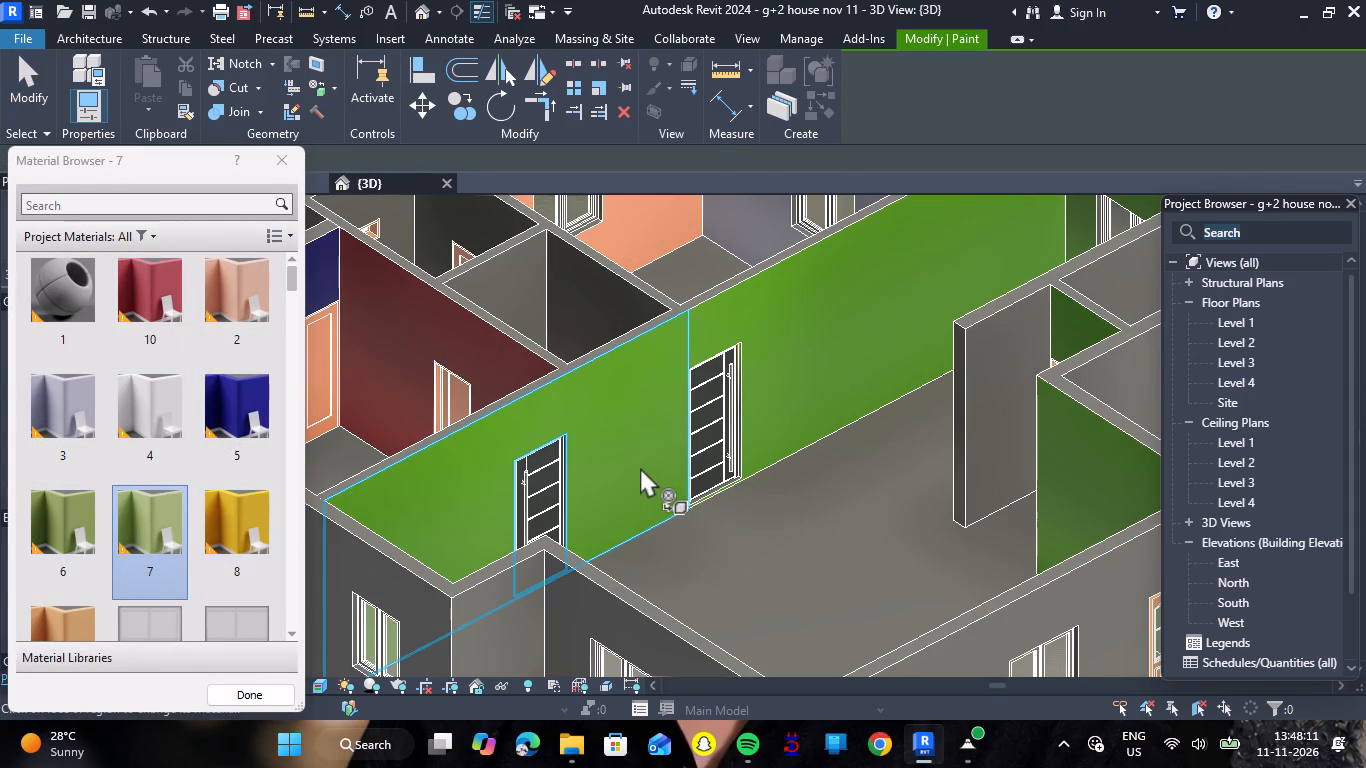
pyautogui.click(812, 385)
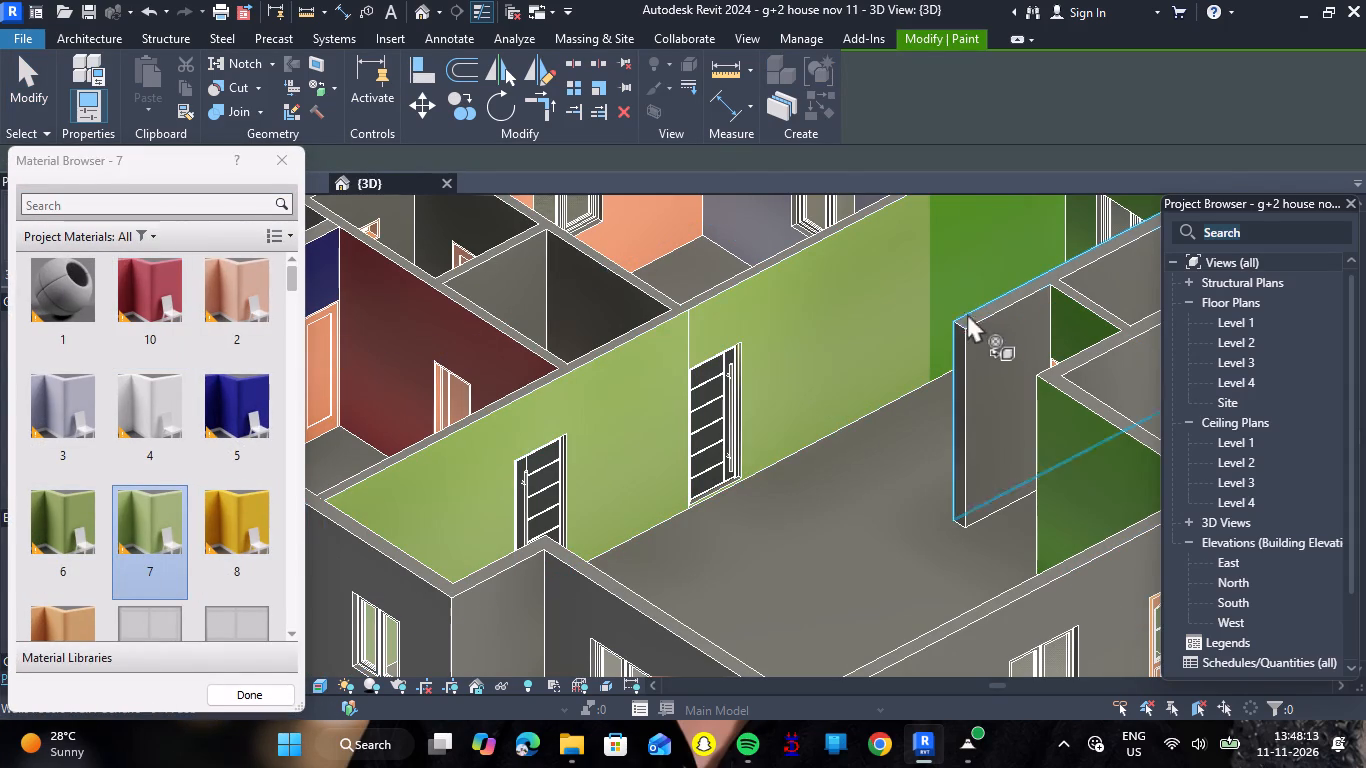
pyautogui.click(943, 283)
pyautogui.scroll(-3, 923, 352)
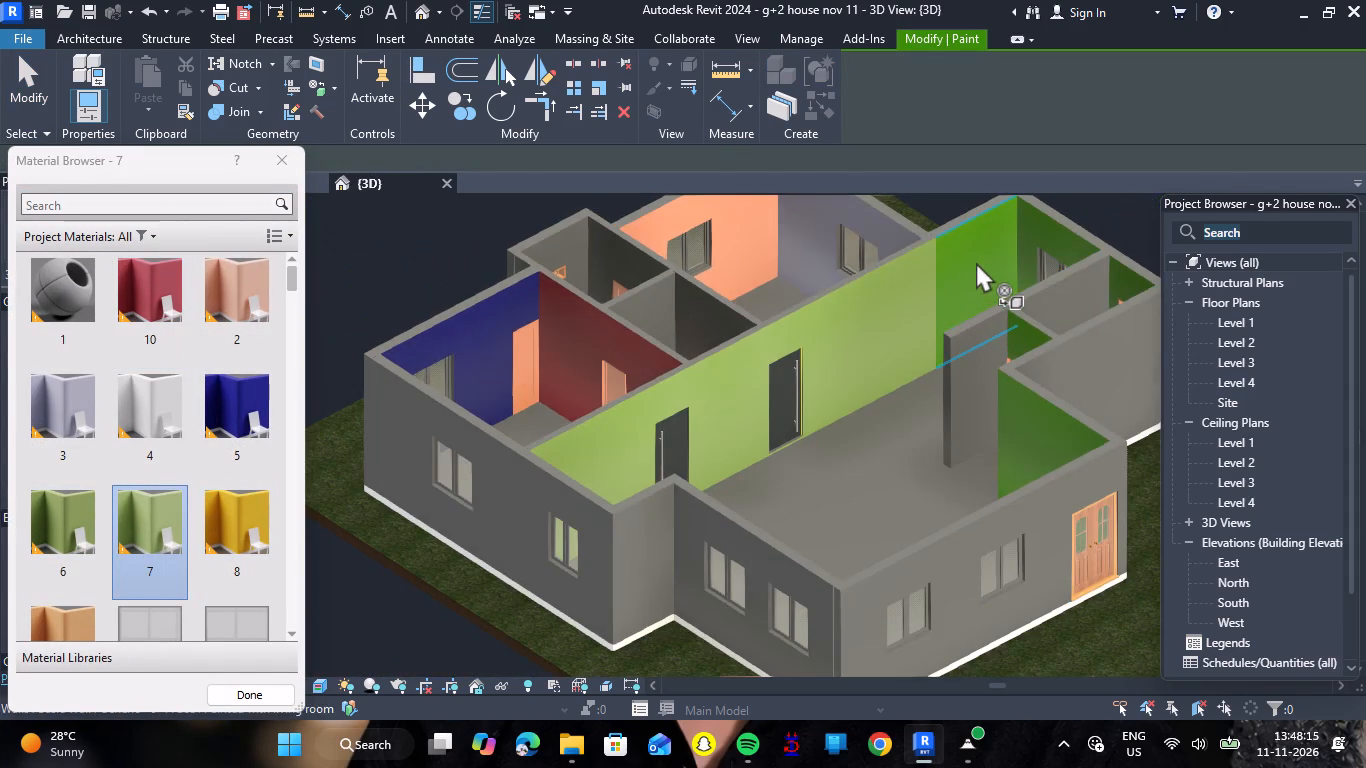
pyautogui.click(976, 262)
# Paint the small room's outer wall with the small high window, behind the bedroom, with material 8.
pyautogui.scroll(-2, 954, 307)
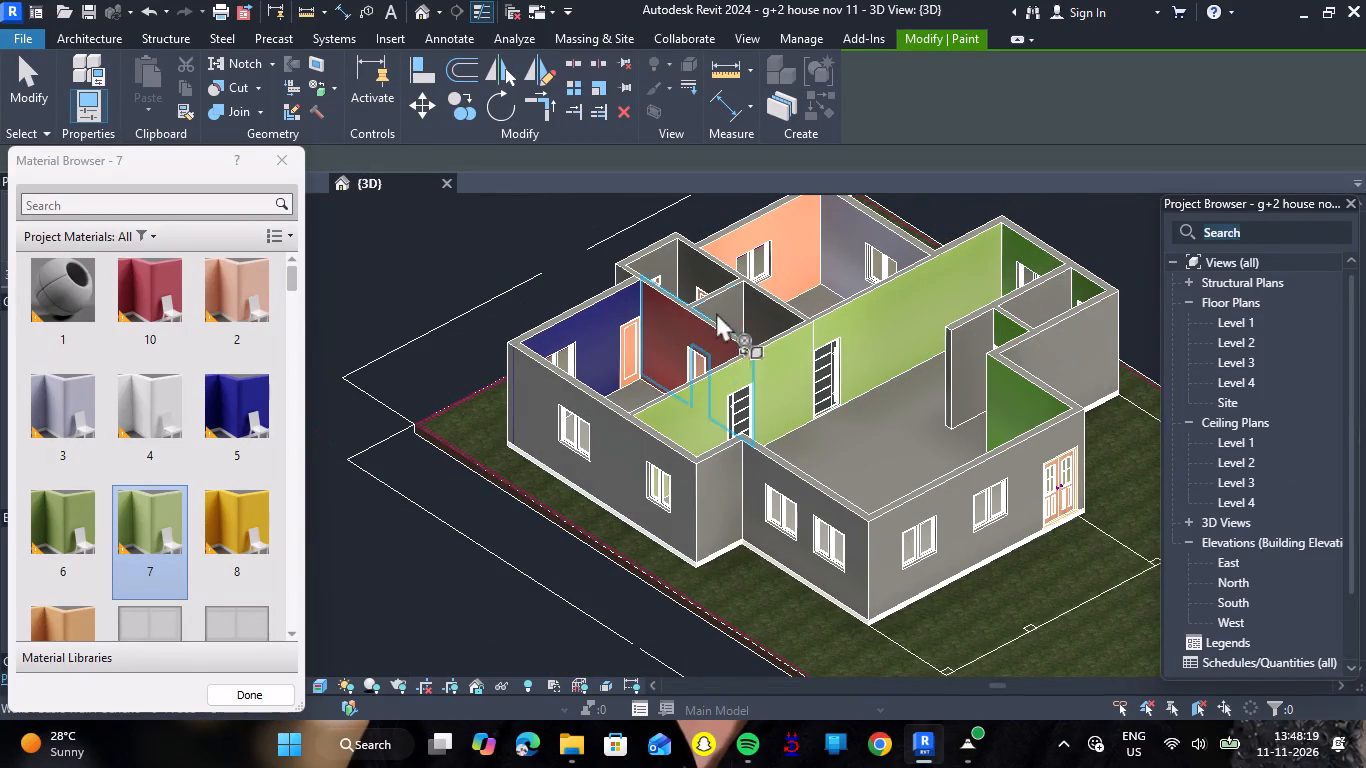
pyautogui.scroll(3, 642, 243)
pyautogui.scroll(-2, 166, 456)
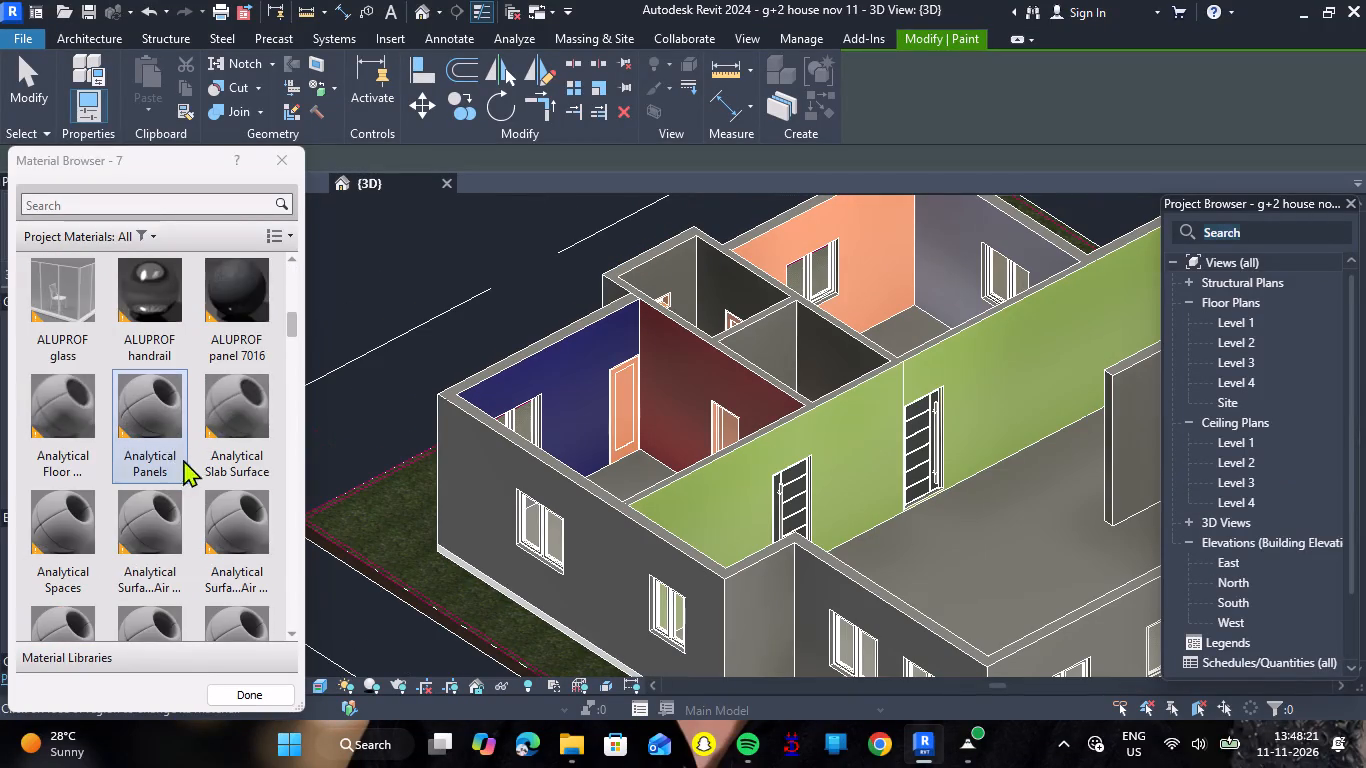
pyautogui.scroll(2, 185, 405)
pyautogui.click(250, 526)
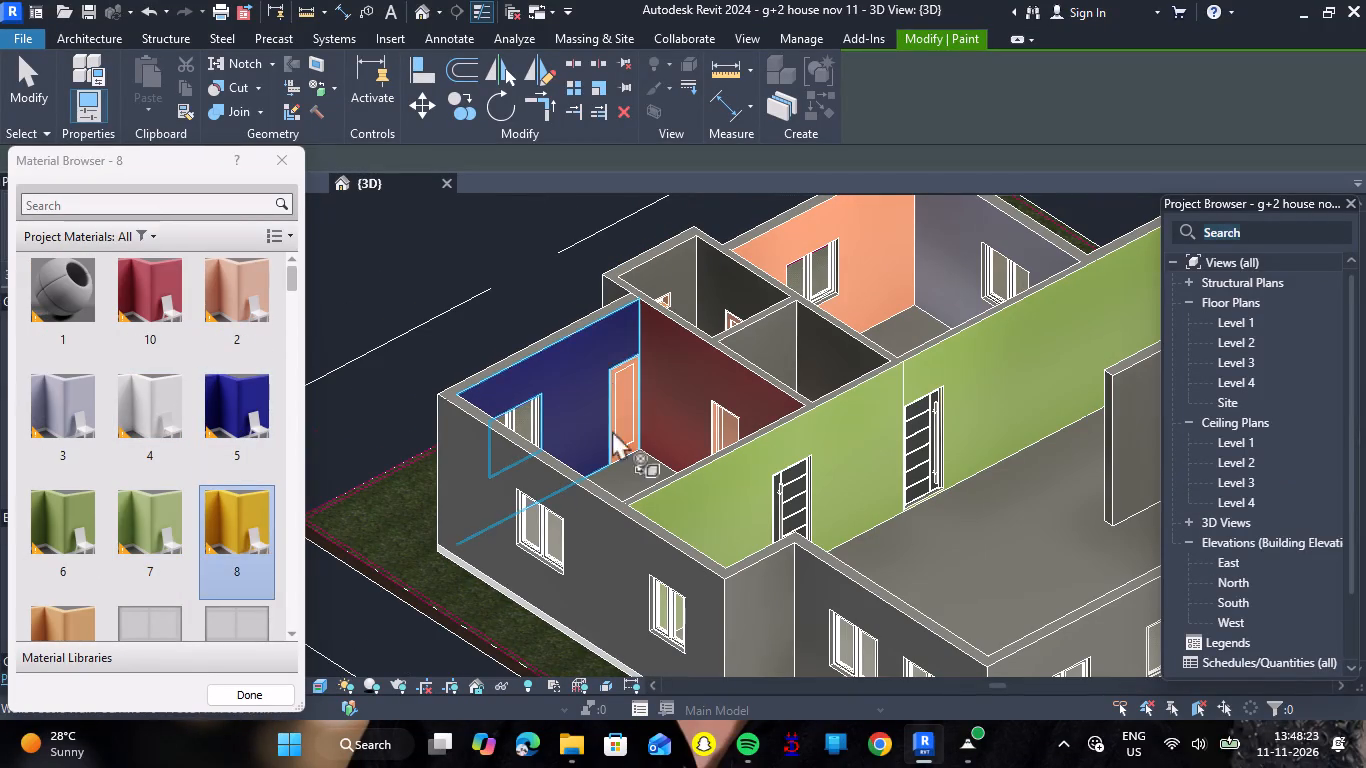
pyautogui.click(675, 271)
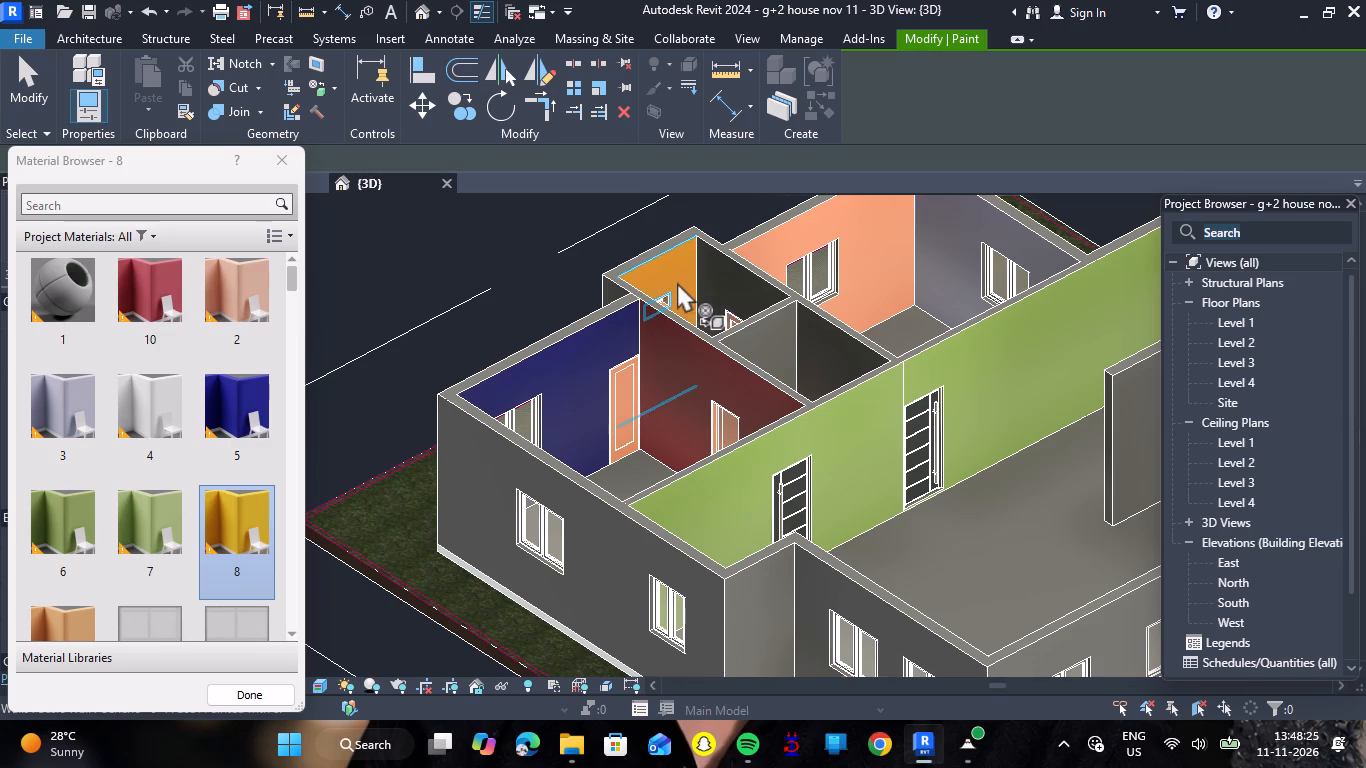
# Paint the small rooms' dark wall containing the door, next to the peach room, with material 9.
pyautogui.scroll(6, 677, 282)
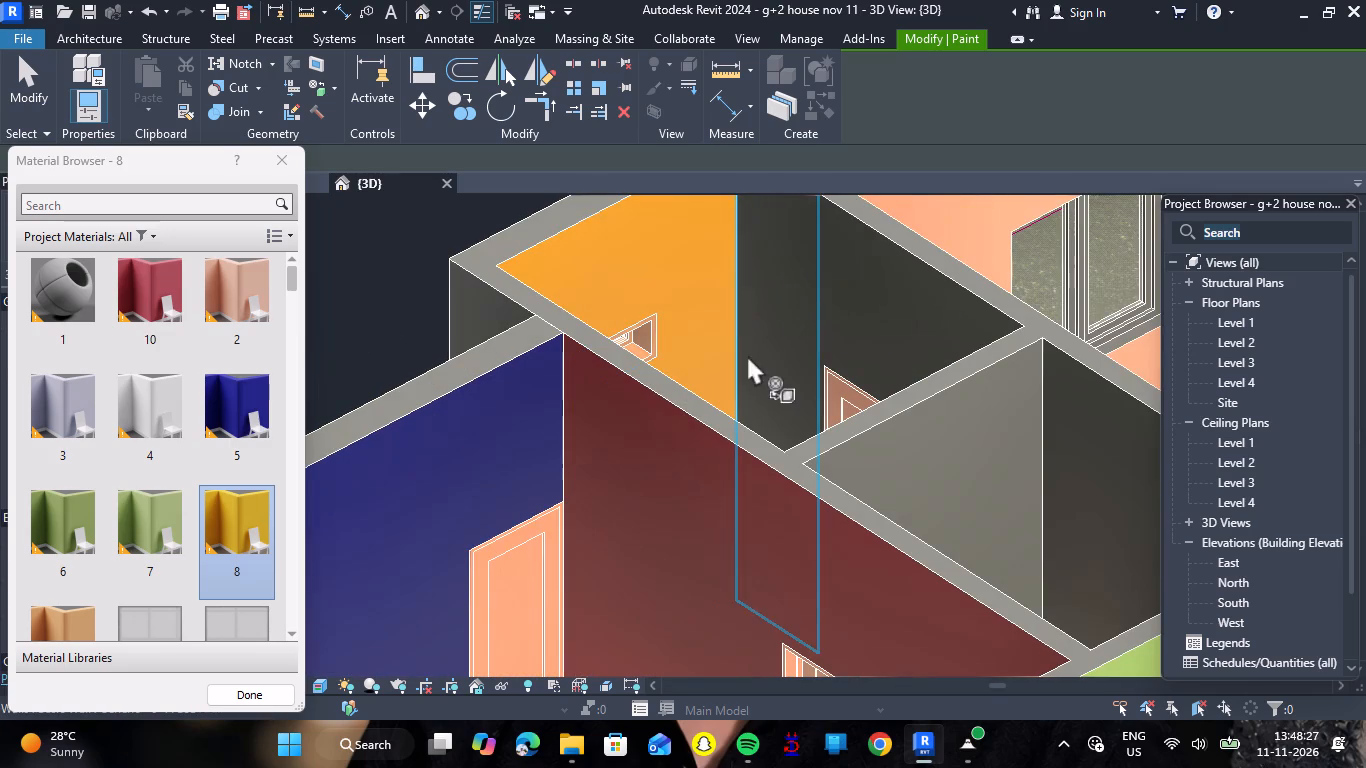
pyautogui.click(73, 607)
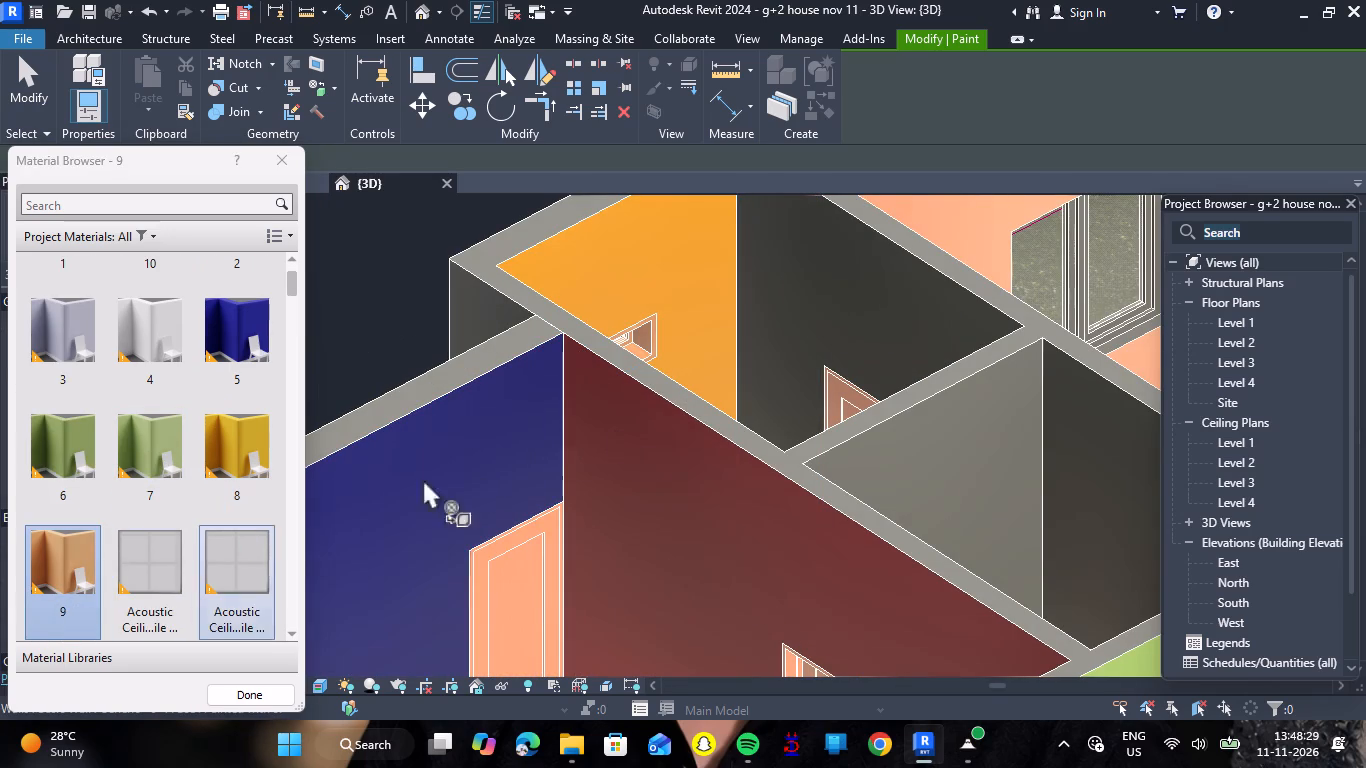
pyautogui.click(876, 339)
pyautogui.scroll(-2, 873, 337)
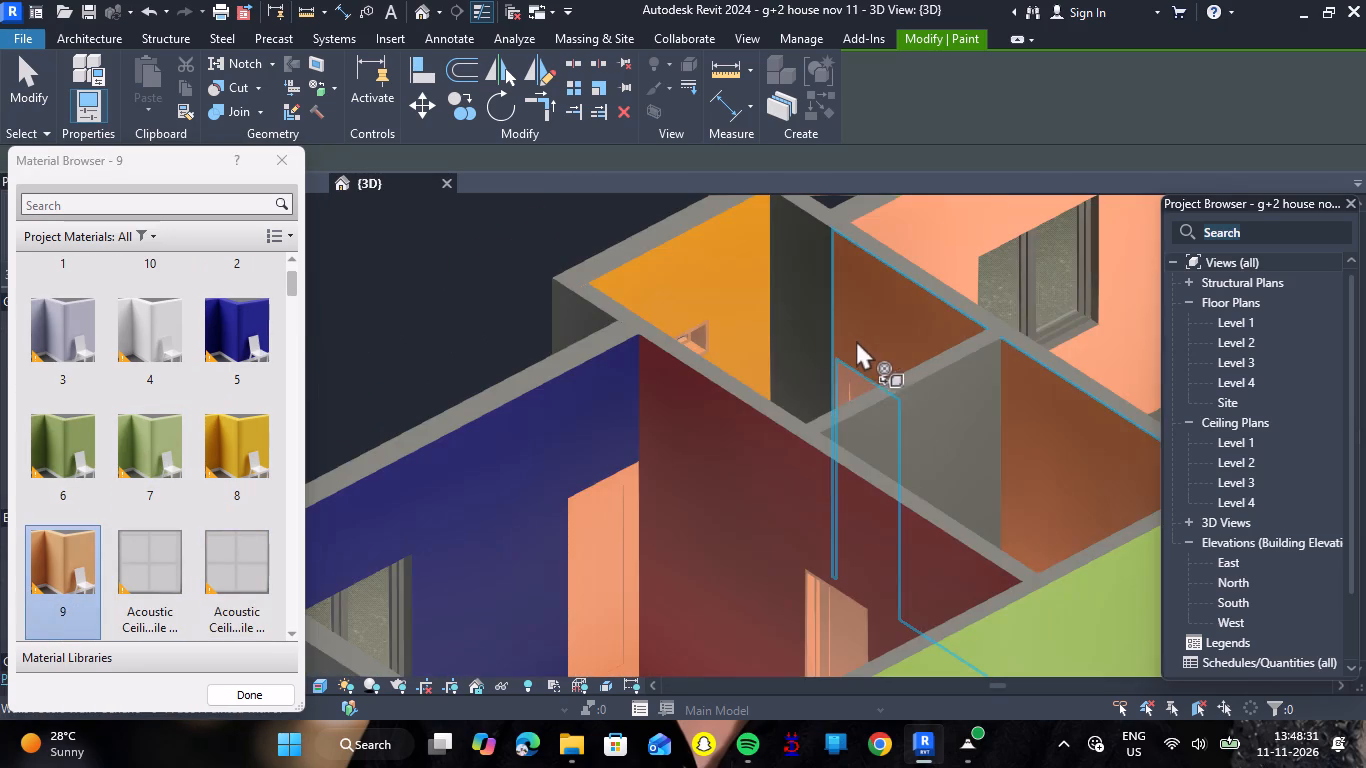
# Paint the remaining dark wall segment in the outer small room, beside its orange wall, with material 9.
pyautogui.doubleClick(793, 323)
# Paint both segments of the two small rooms' long wall shared with the navy and maroon bedroom with material 9.
pyautogui.scroll(-4, 876, 382)
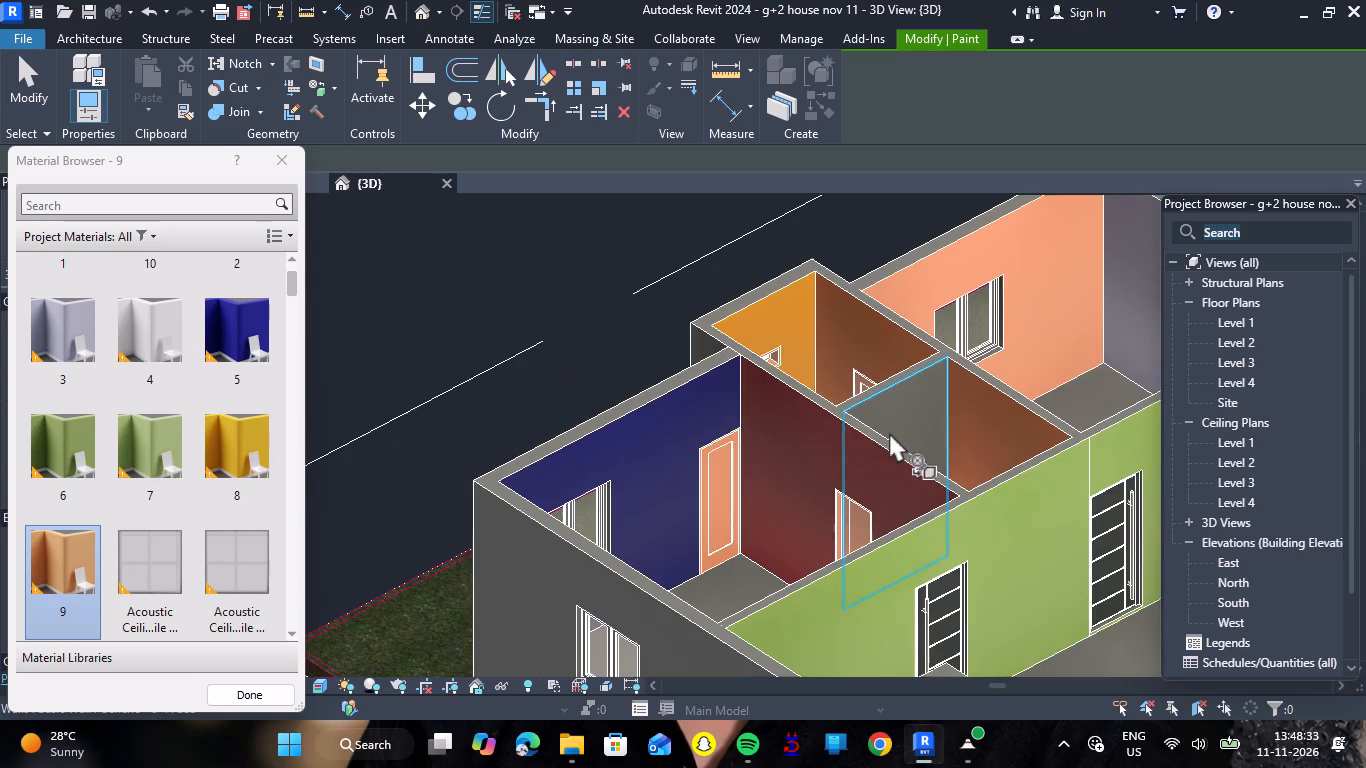
pyautogui.keyDown('shift'); pyautogui.moveTo(893, 438); pyautogui.dragTo(542, 370, button='right'); pyautogui.keyUp('shift')
pyautogui.scroll(-5, 541, 370)
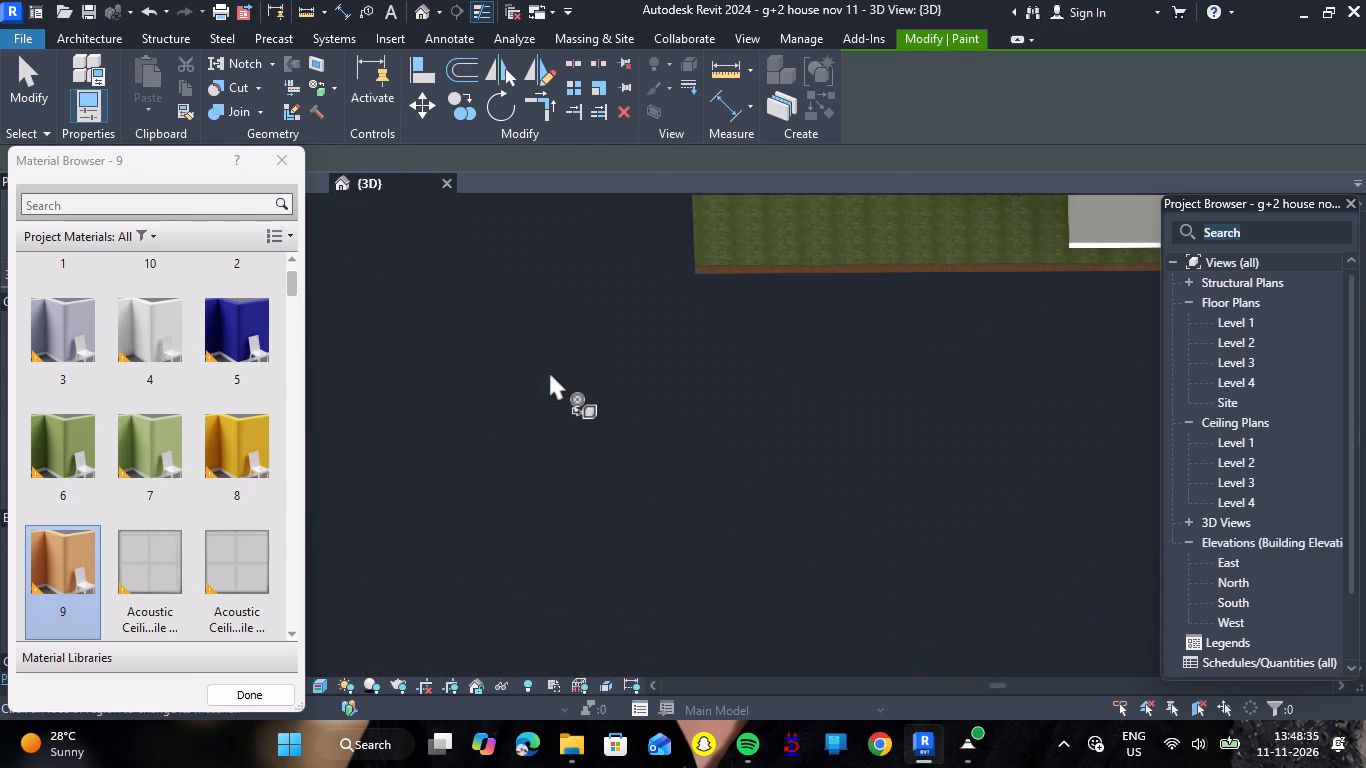
pyautogui.scroll(-7, 549, 371)
pyautogui.scroll(5, 861, 244)
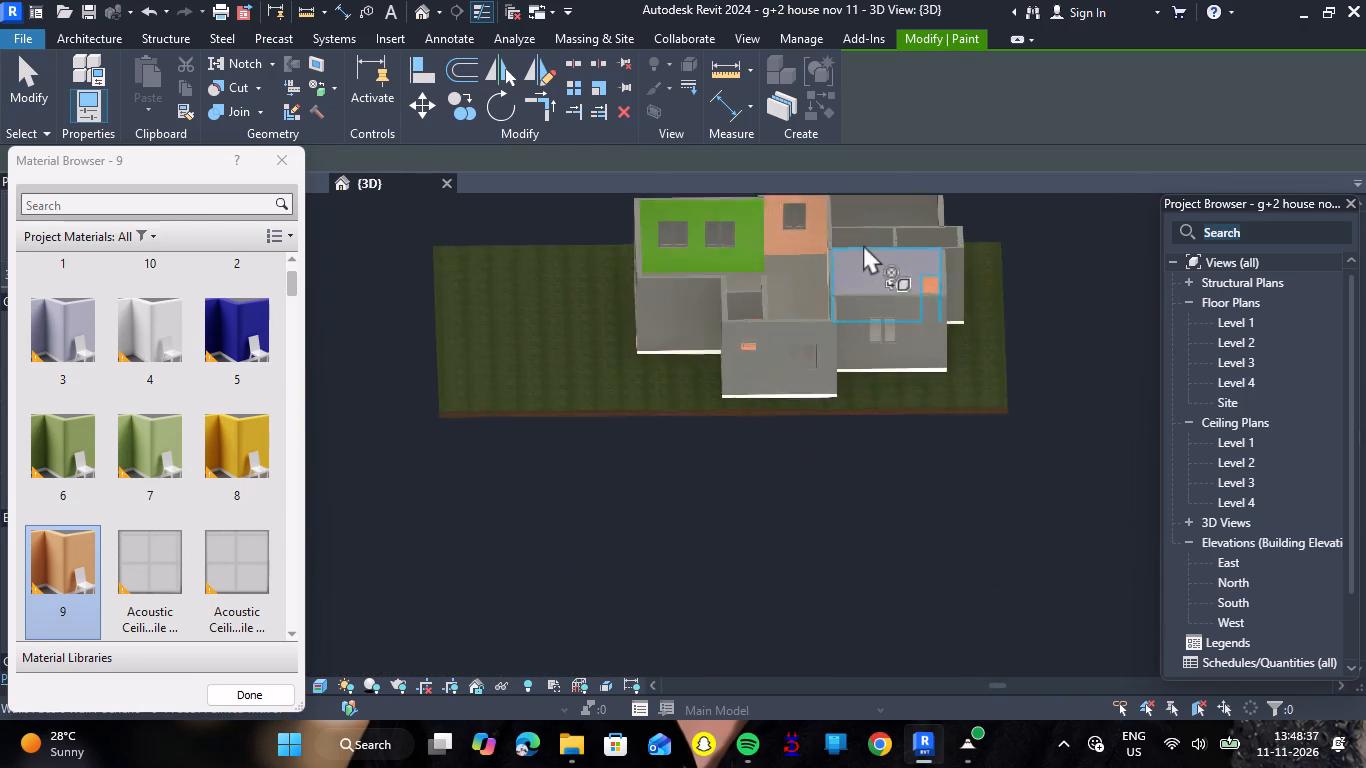
pyautogui.scroll(8, 863, 244)
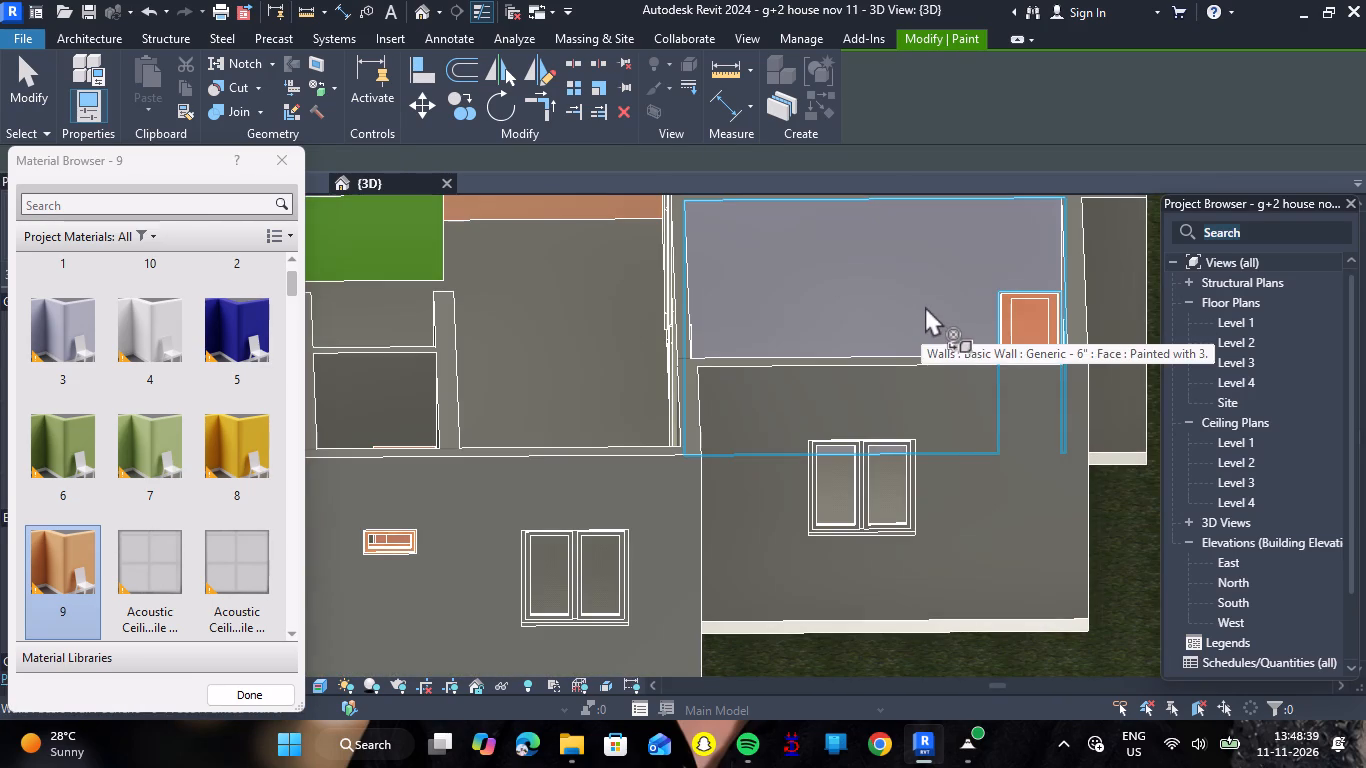
pyautogui.keyDown('shift'); pyautogui.moveTo(920, 303); pyautogui.dragTo(908, 538, button='right'); pyautogui.keyUp('shift')
pyautogui.scroll(-5, 898, 511)
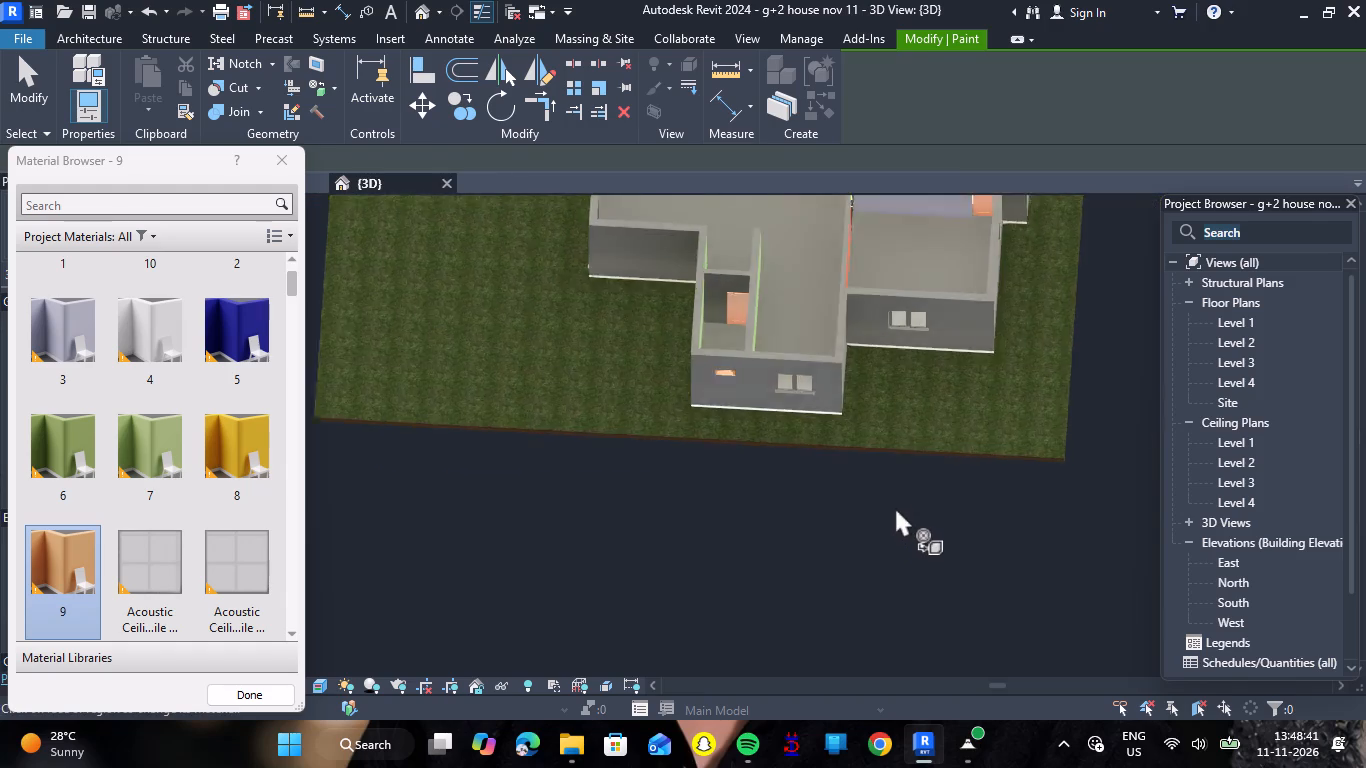
pyautogui.scroll(-6, 895, 507)
pyautogui.scroll(7, 928, 236)
pyautogui.scroll(6, 967, 374)
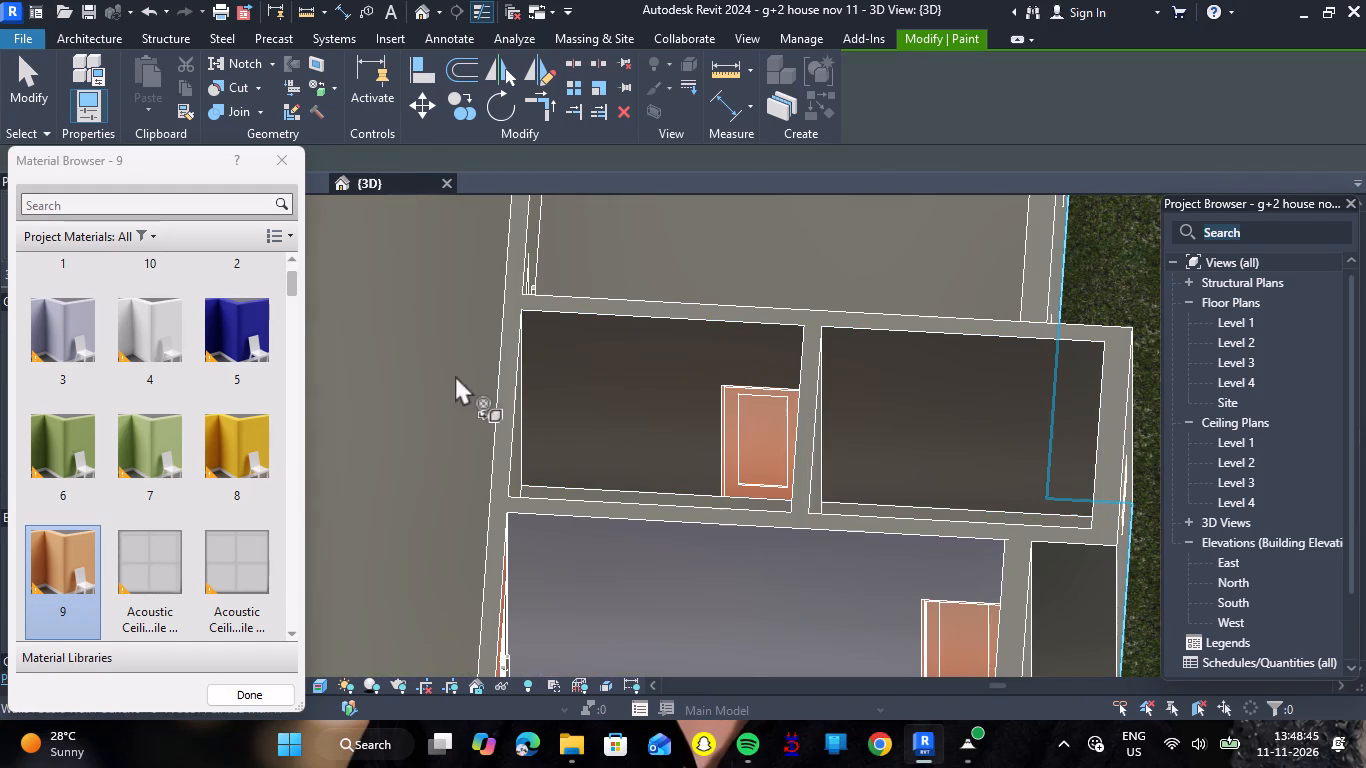
pyautogui.doubleClick(1059, 372)
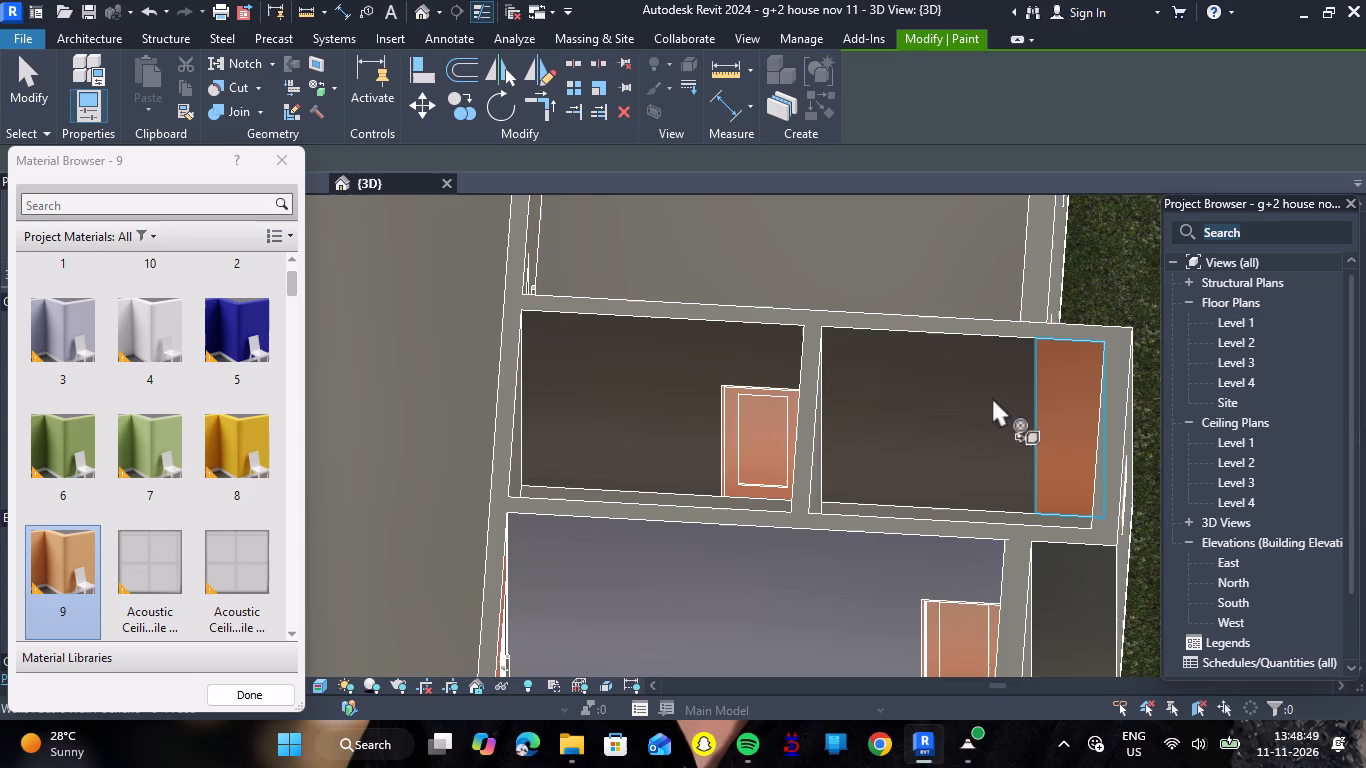
pyautogui.click(971, 396)
# Paint the inner face of the wall dividing the small rooms from the hall, and the partition between them, with material 9.
pyautogui.scroll(-5, 939, 386)
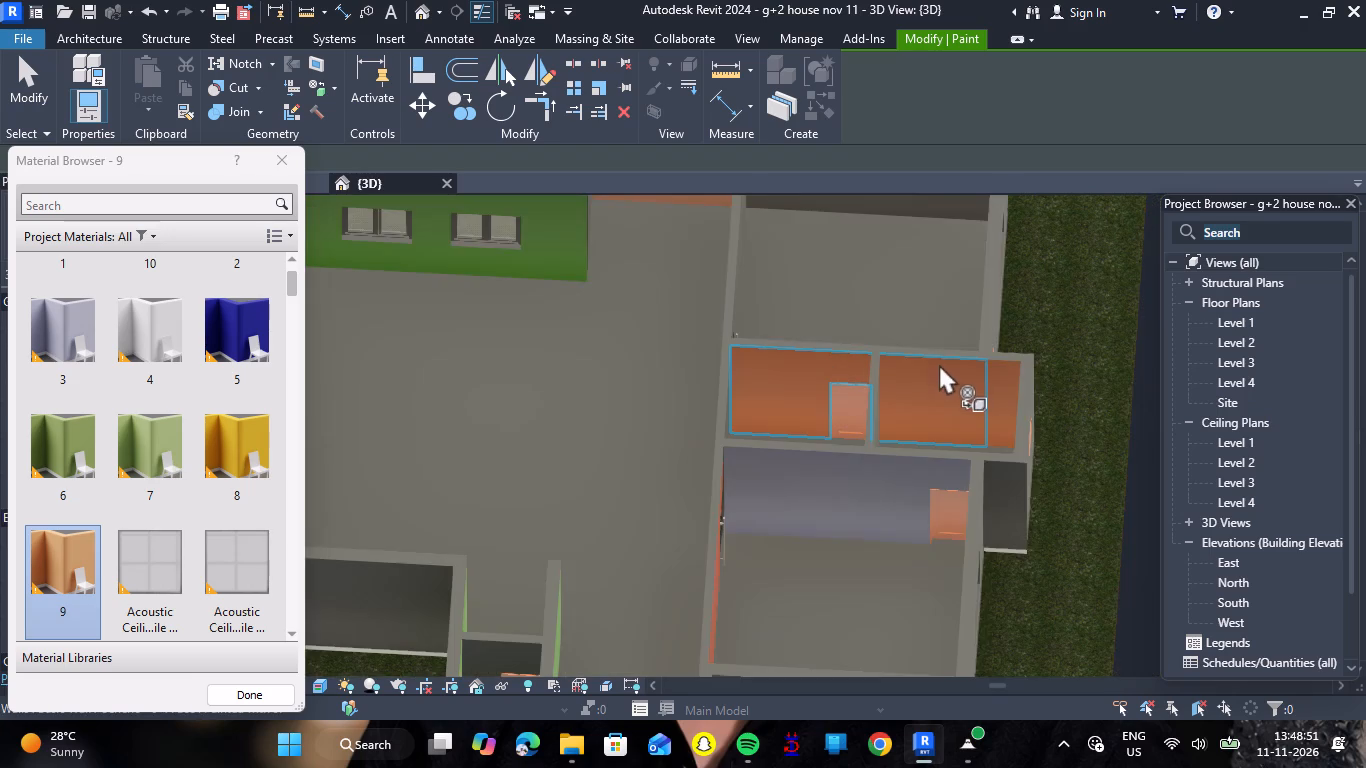
pyautogui.scroll(4, 752, 415)
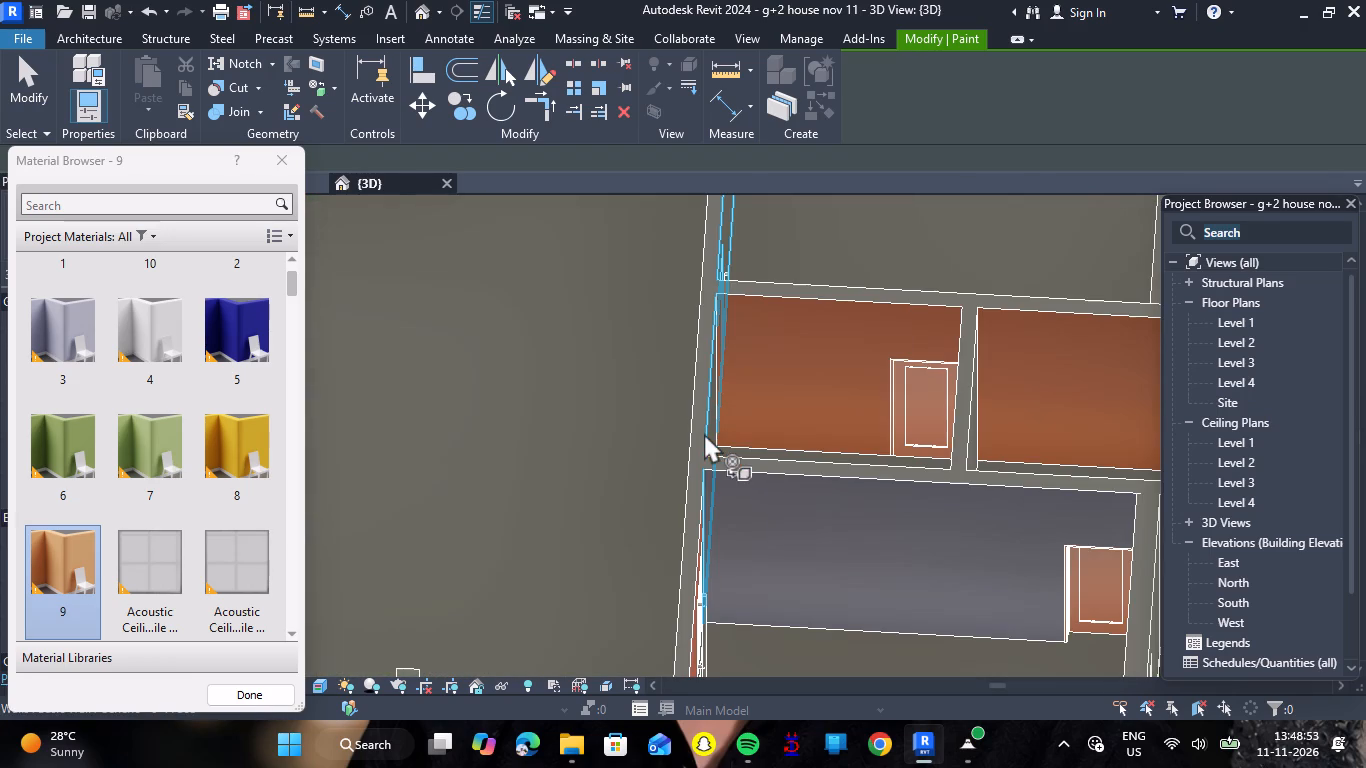
pyautogui.click(704, 433)
pyautogui.click(973, 433)
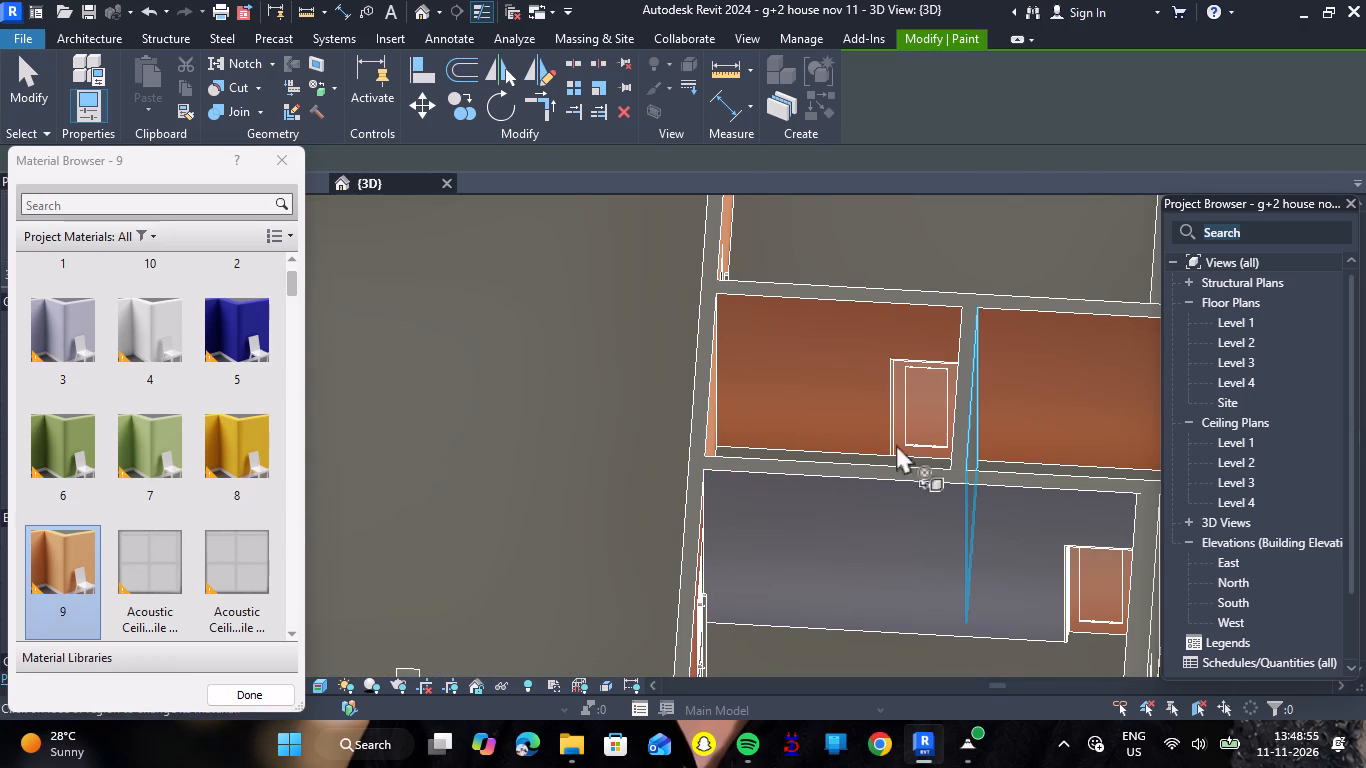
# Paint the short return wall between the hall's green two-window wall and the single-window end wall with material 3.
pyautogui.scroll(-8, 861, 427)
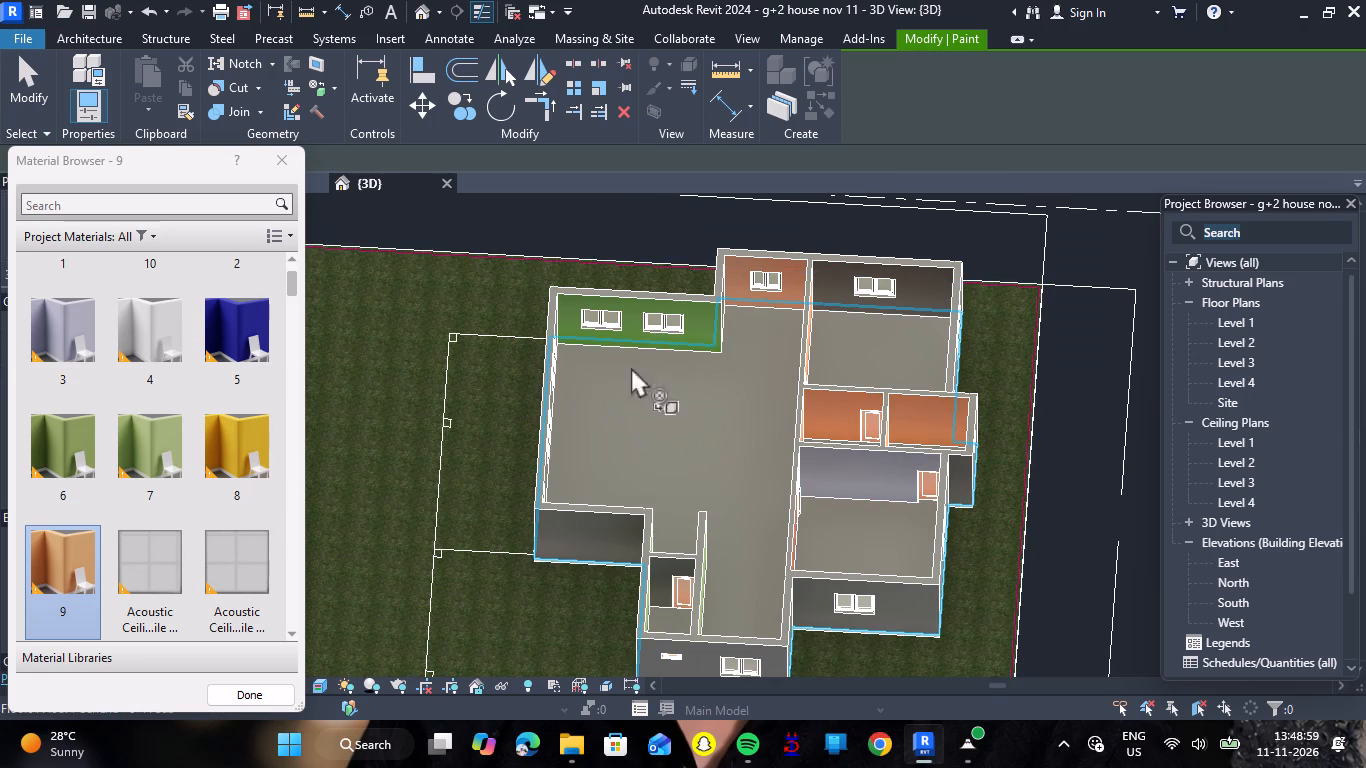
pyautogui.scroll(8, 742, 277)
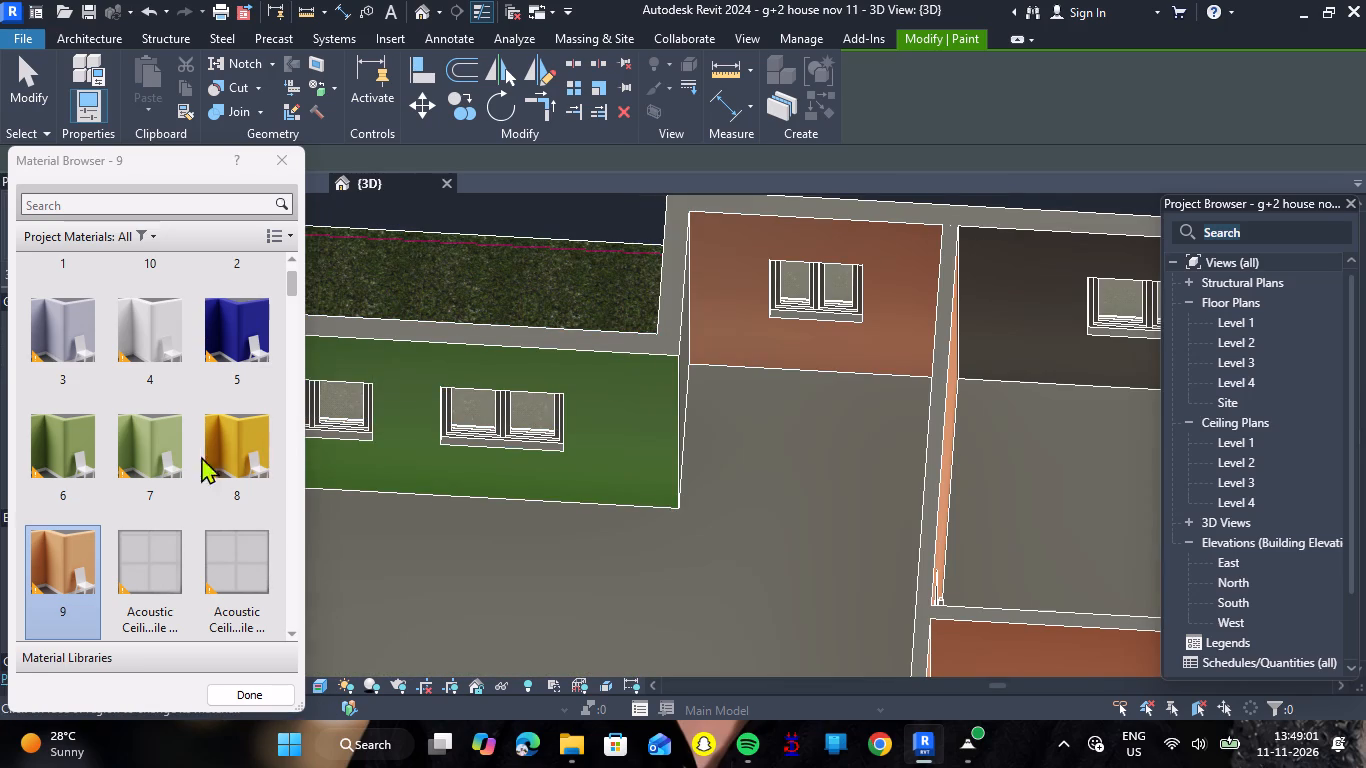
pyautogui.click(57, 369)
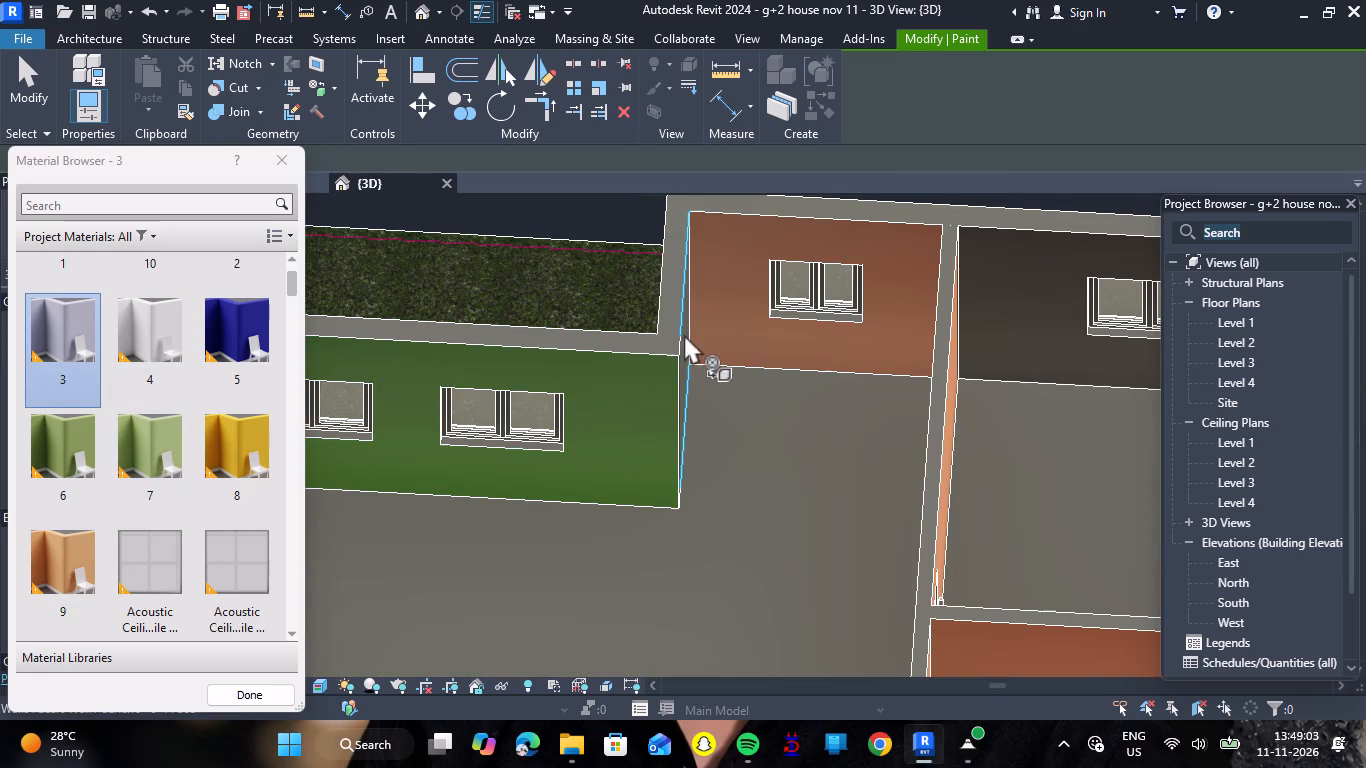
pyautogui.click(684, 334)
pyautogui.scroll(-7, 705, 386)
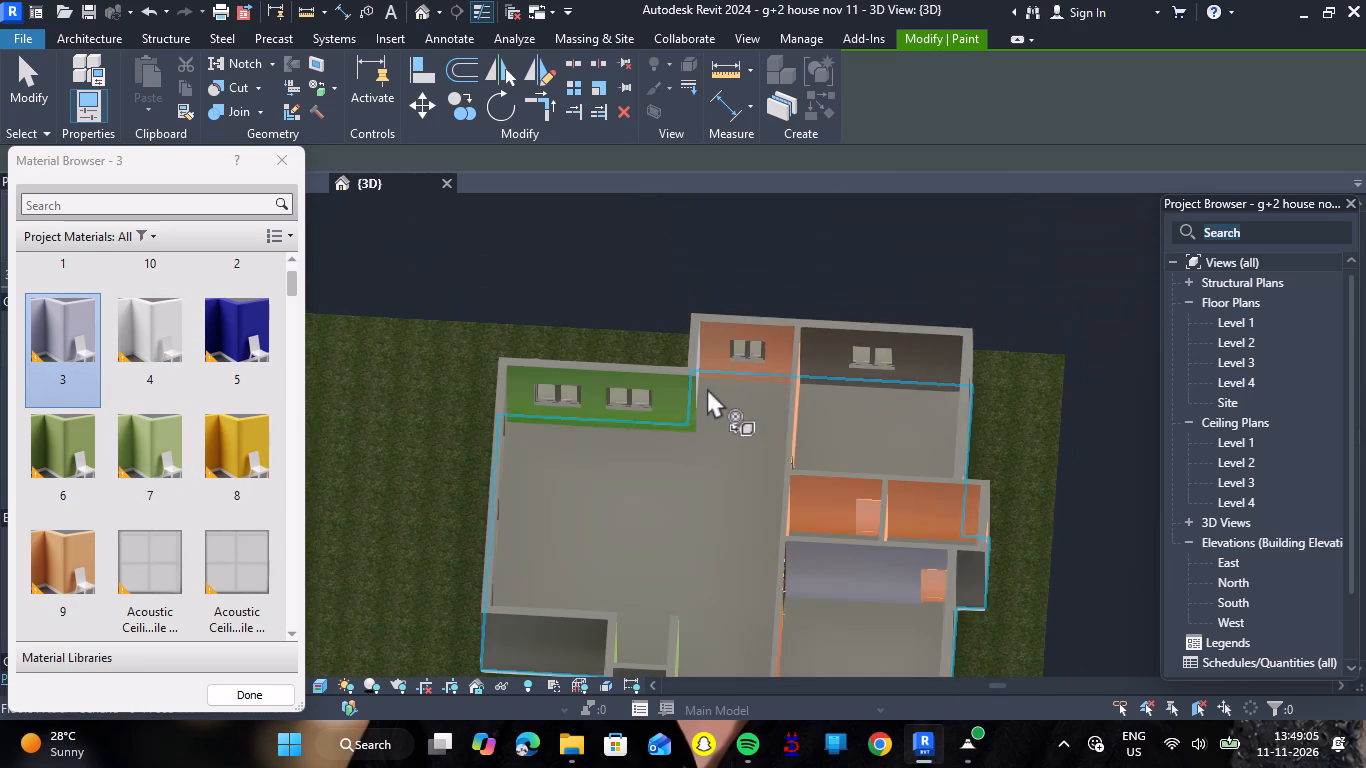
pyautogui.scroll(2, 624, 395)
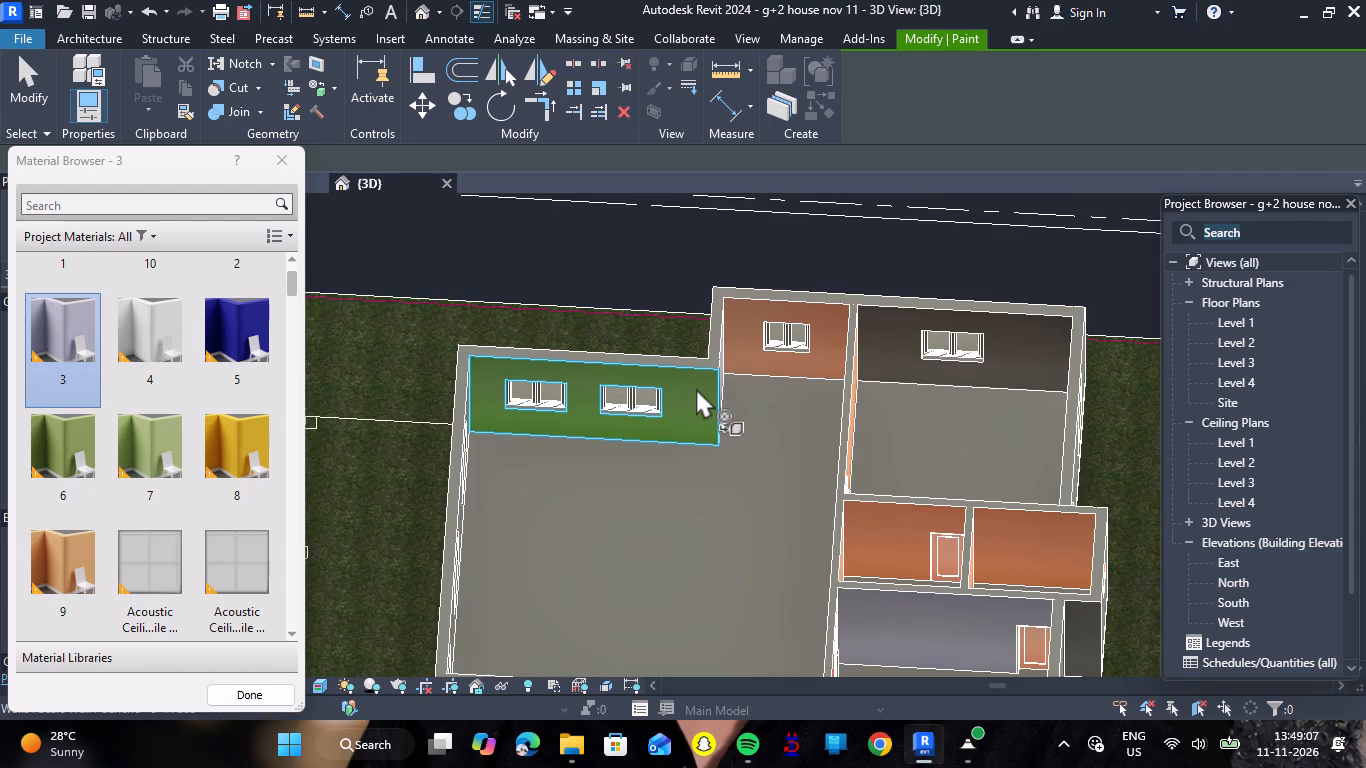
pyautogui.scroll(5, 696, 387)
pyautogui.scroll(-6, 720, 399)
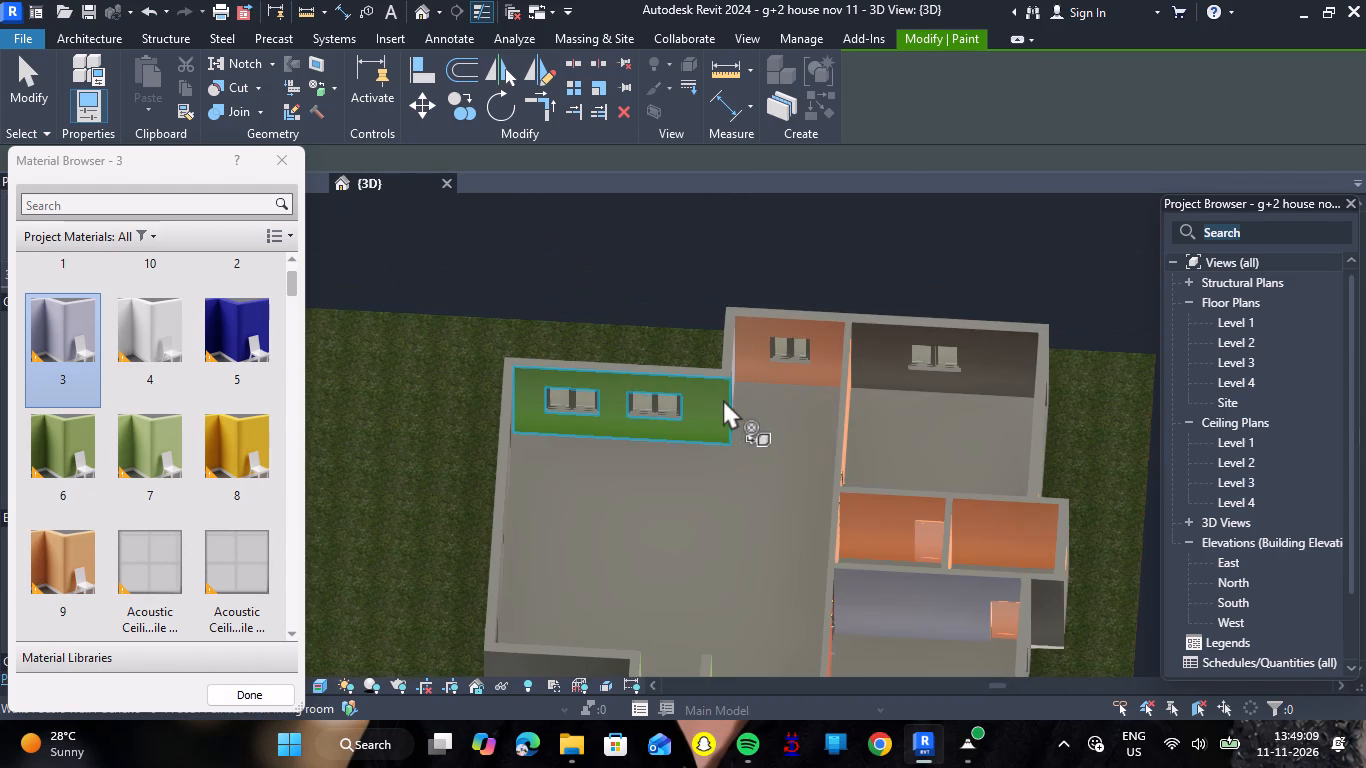
# Paint the hall's green two-window wall, the short return wall beside it and the single-window end wall with material 8.
pyautogui.click(269, 450)
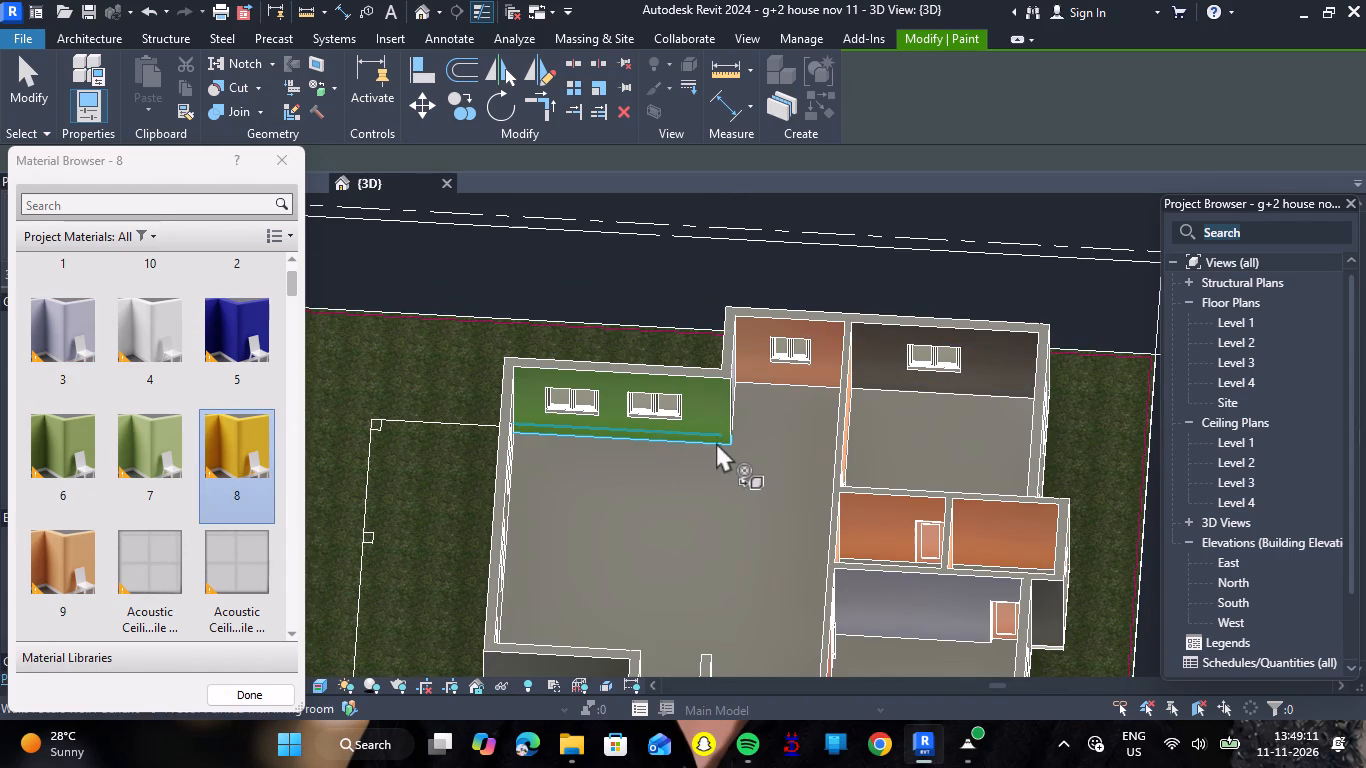
pyautogui.click(711, 435)
pyautogui.click(712, 417)
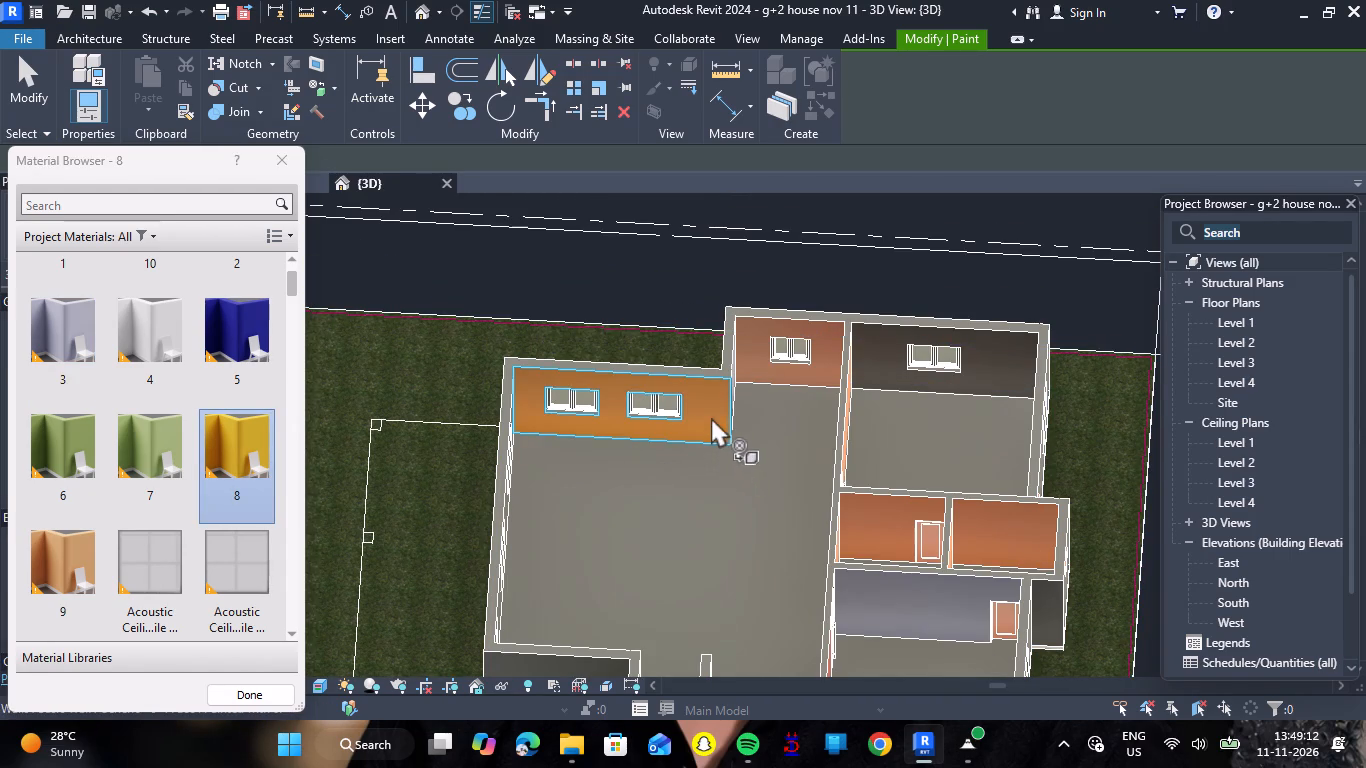
pyautogui.scroll(6, 740, 418)
pyautogui.click(724, 375)
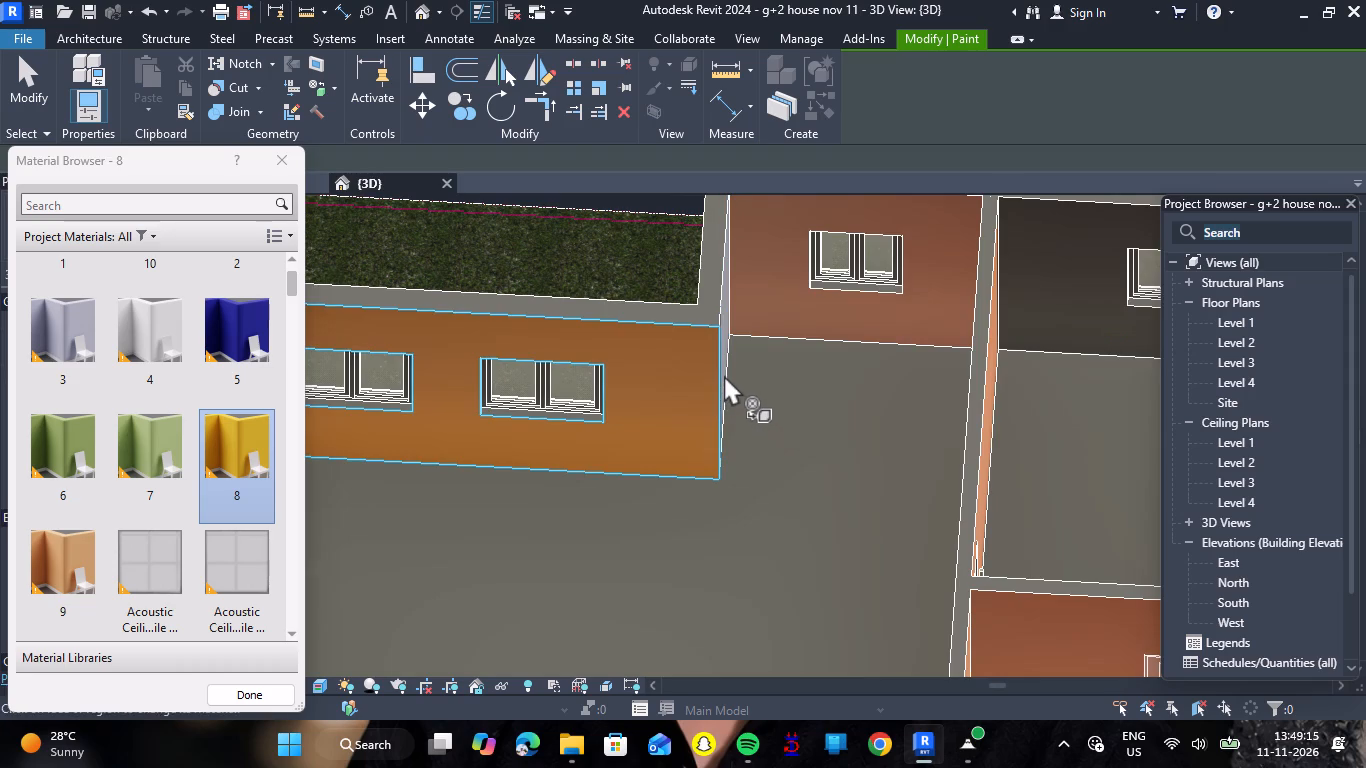
pyautogui.click(729, 349)
pyautogui.click(820, 312)
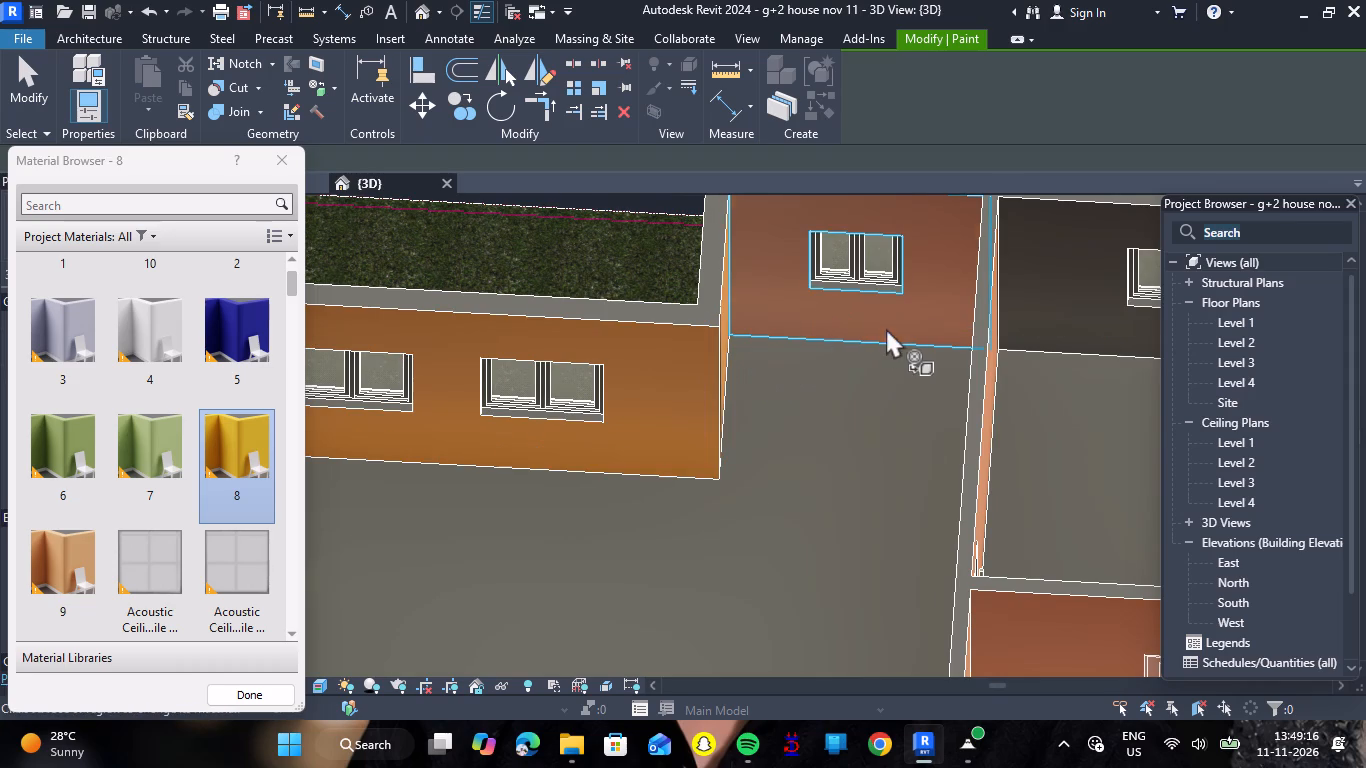
pyautogui.scroll(-6, 922, 371)
pyautogui.scroll(-2, 825, 441)
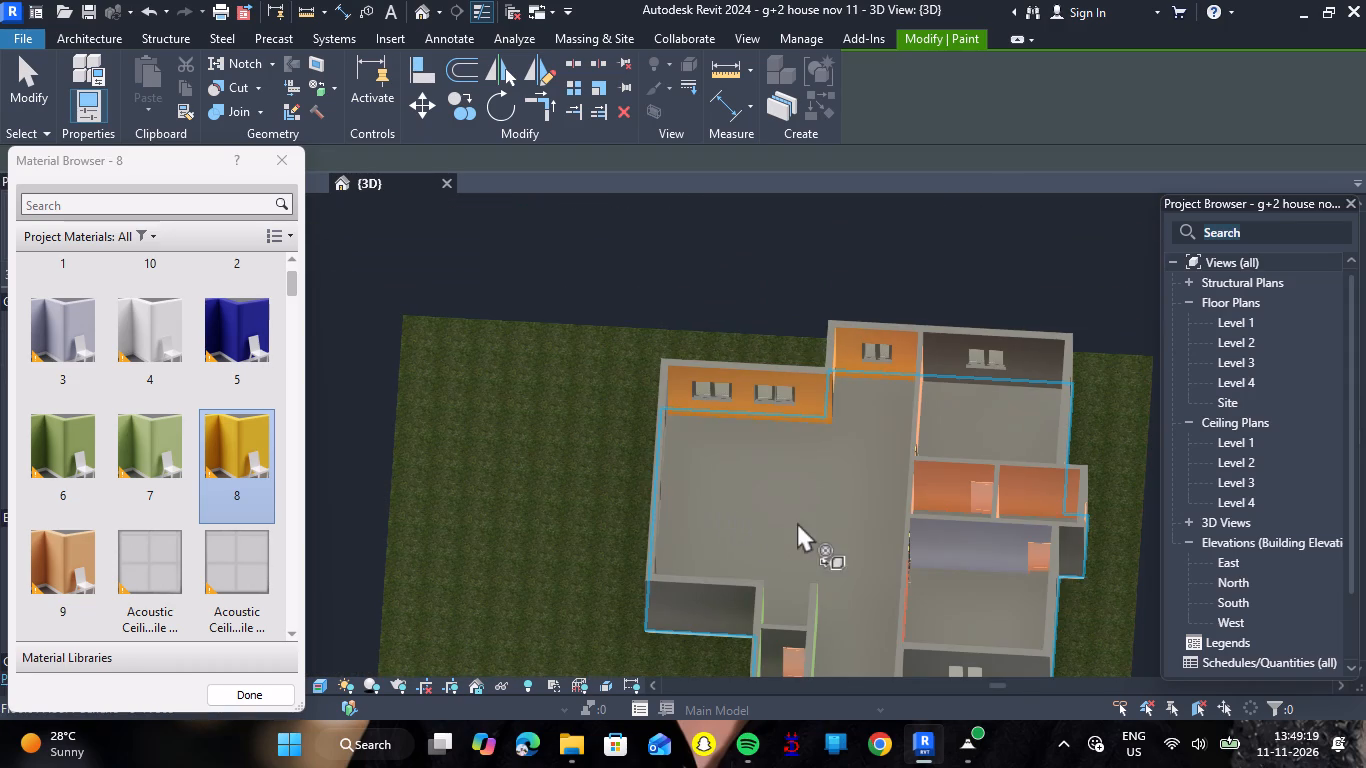
# Paint the hall's unpainted outer wall with two windows, adjoining the orange two-window wall, with material 8.
pyautogui.keyDown('shift'); pyautogui.moveTo(814, 524); pyautogui.dragTo(734, 327, button='right'); pyautogui.keyUp('shift')
pyautogui.scroll(-8, 773, 330)
pyautogui.scroll(16, 826, 402)
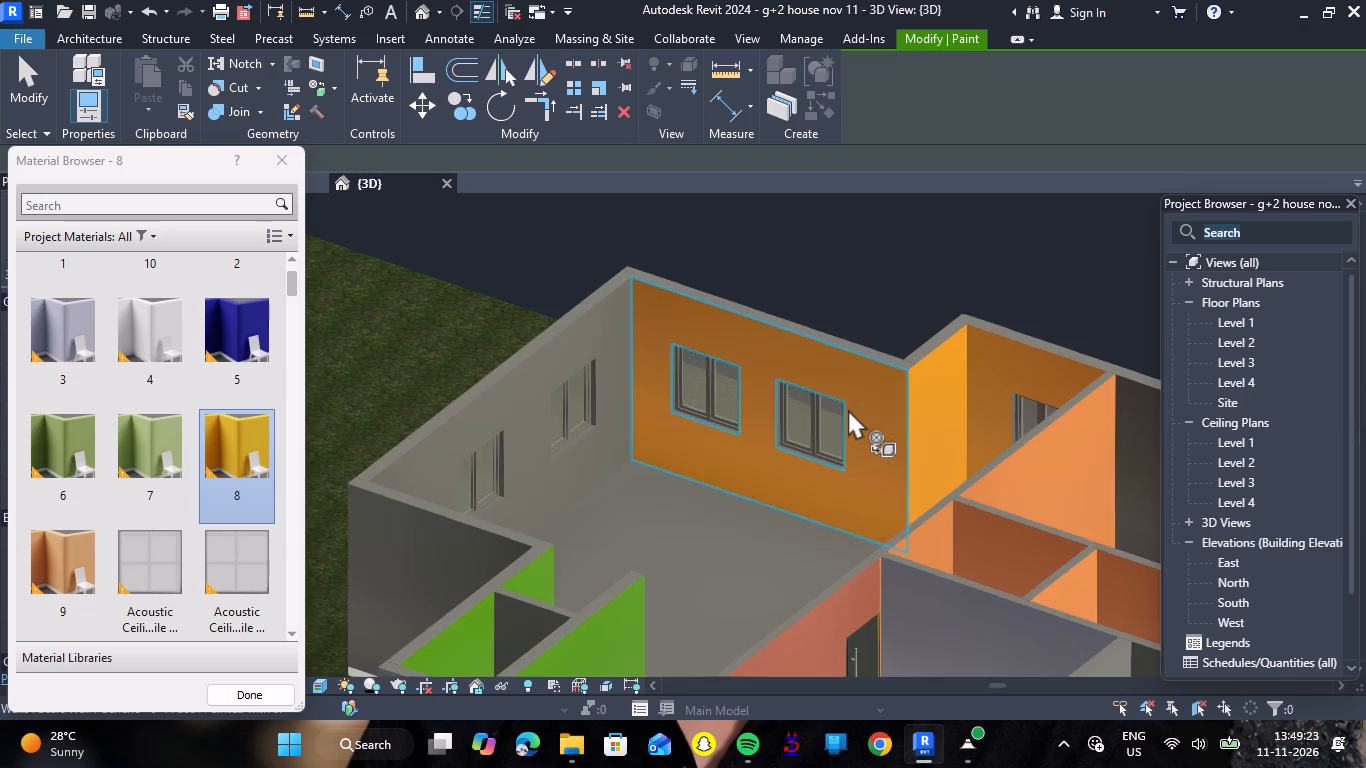
pyautogui.click(513, 398)
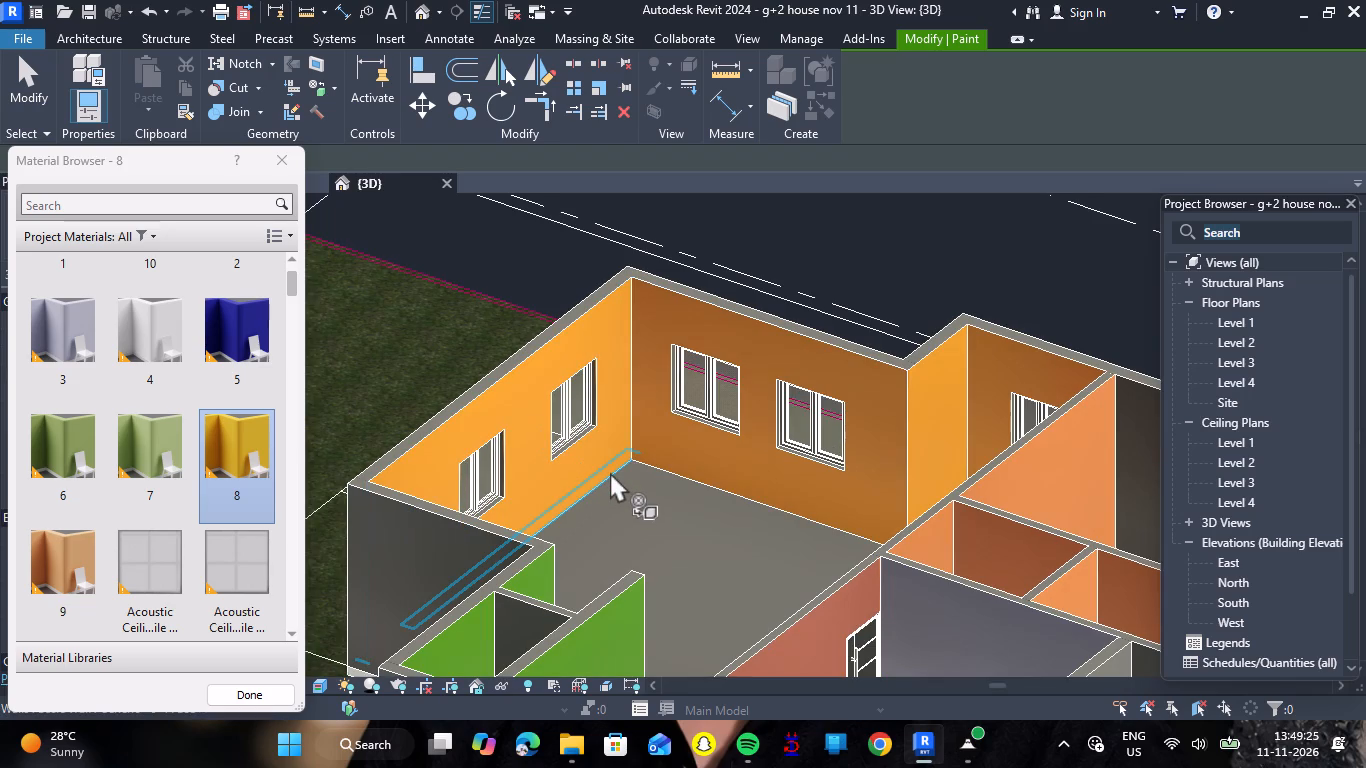
# Paint the dark green hall wall near the main entrance and the dark green wall with the door behind it with material 8.
pyautogui.scroll(-4, 603, 491)
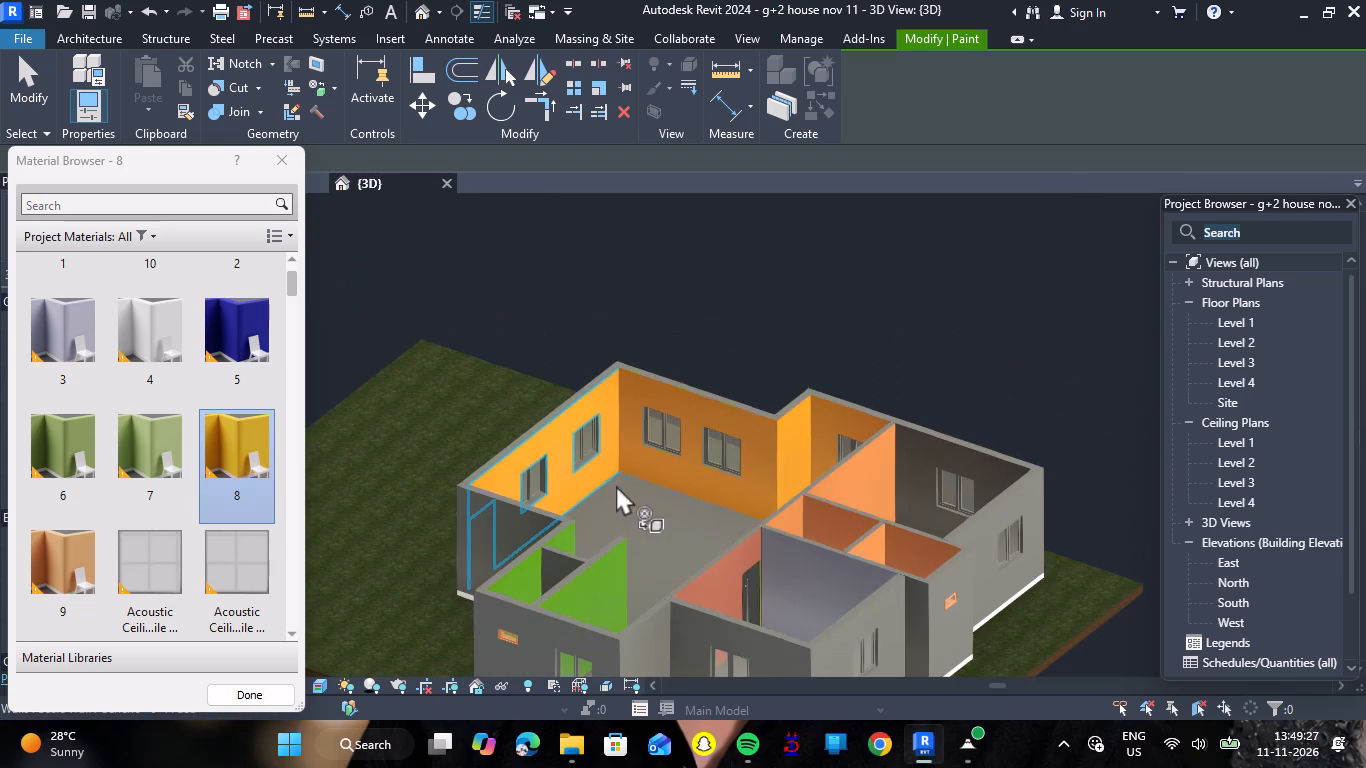
pyautogui.keyDown('shift'); pyautogui.moveTo(655, 517); pyautogui.dragTo(387, 515, button='right'); pyautogui.keyUp('shift')
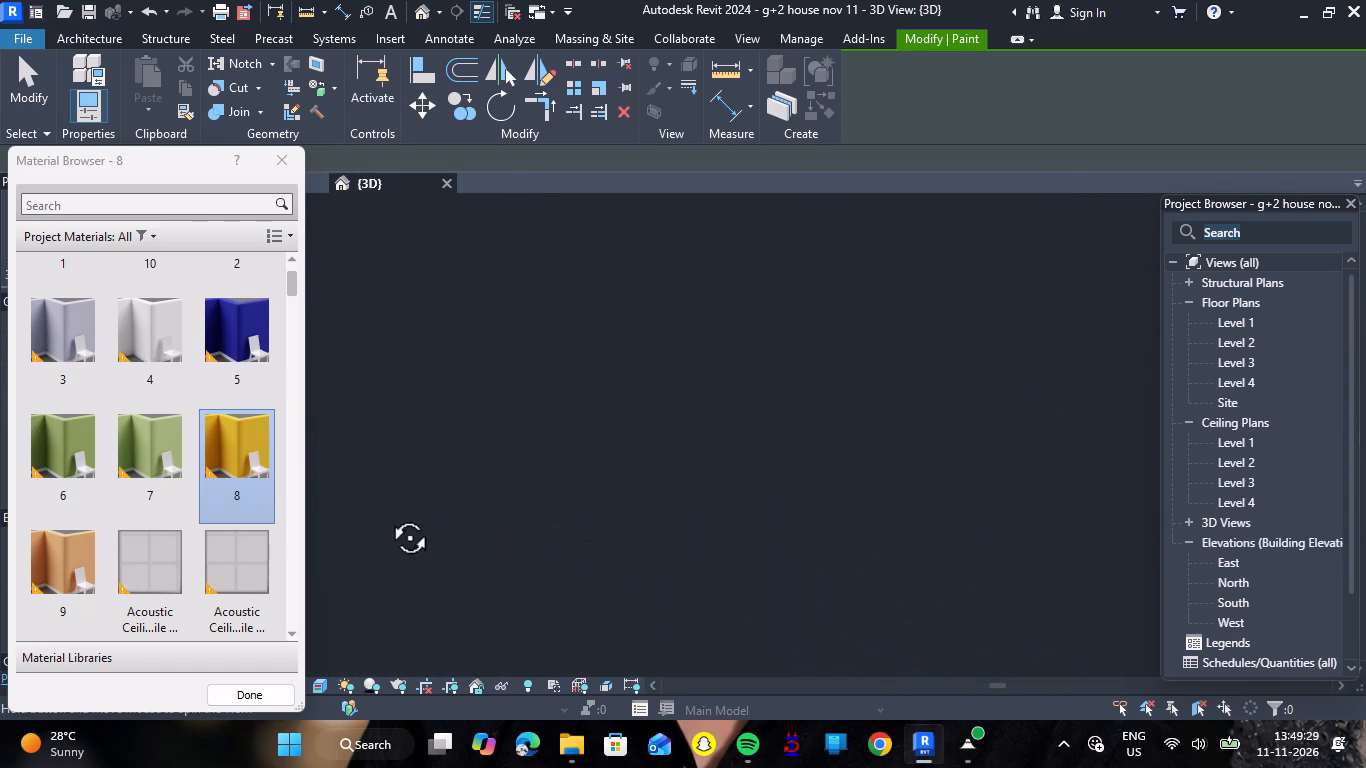
pyautogui.keyDown('shift'); pyautogui.moveTo(387, 515); pyautogui.dragTo(157, 512, button='right'); pyautogui.keyUp('shift')
pyautogui.scroll(-15, 774, 604)
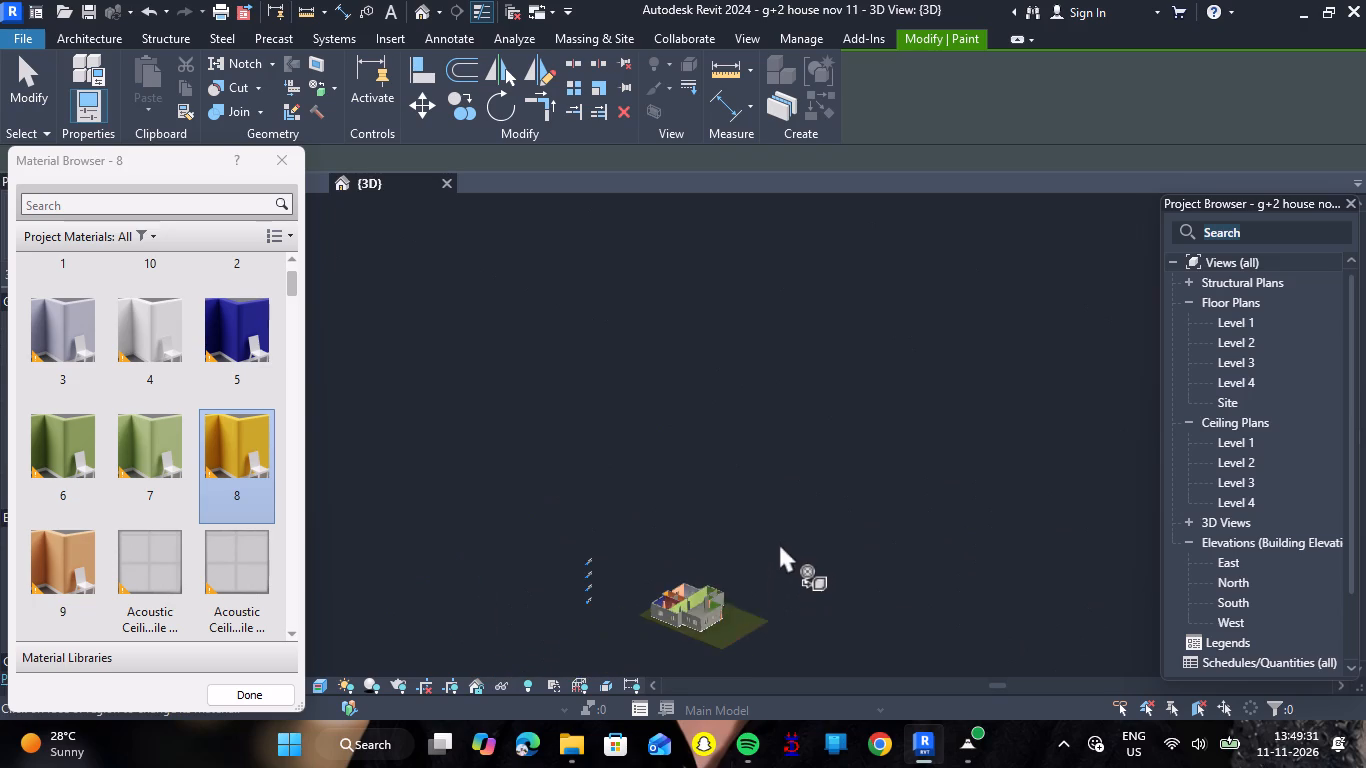
pyautogui.scroll(17, 670, 590)
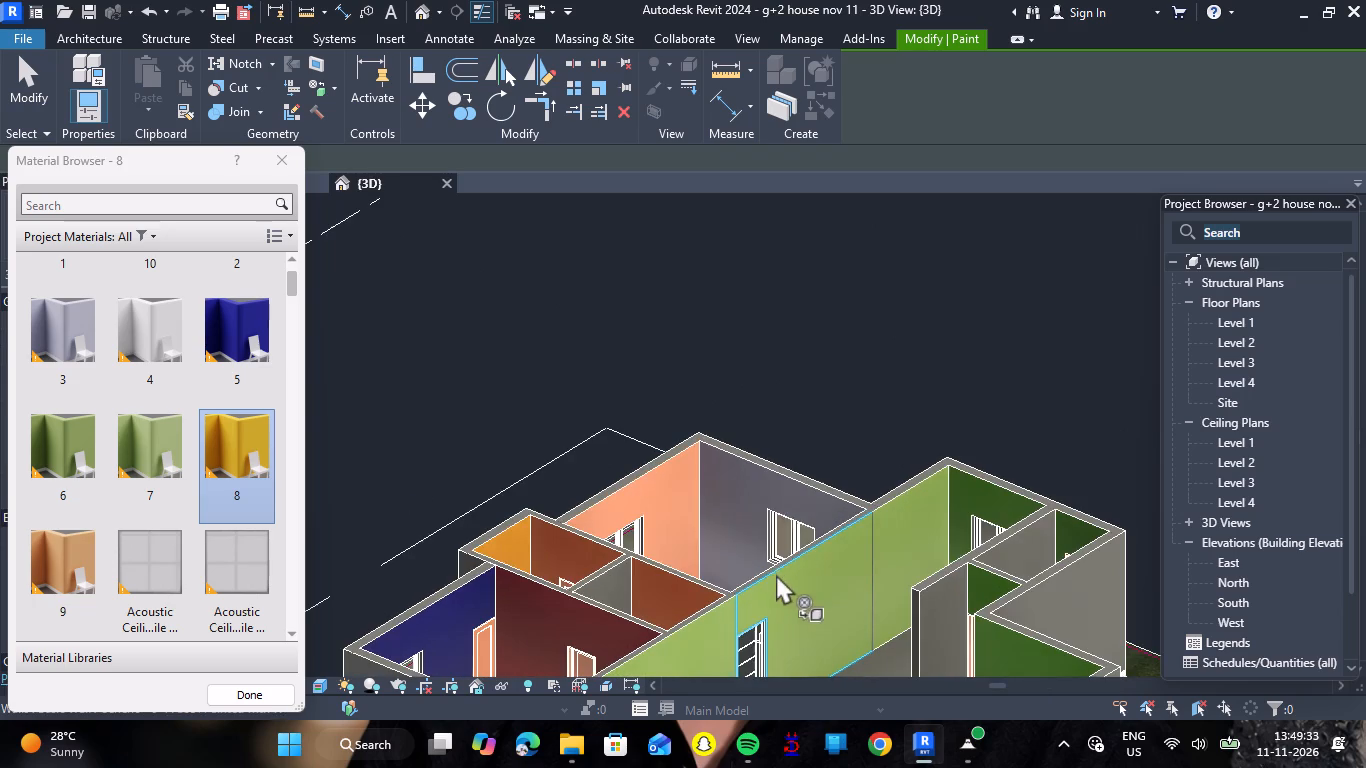
pyautogui.scroll(-8, 783, 501)
pyautogui.scroll(9, 847, 553)
pyautogui.scroll(4, 833, 443)
pyautogui.click(829, 453)
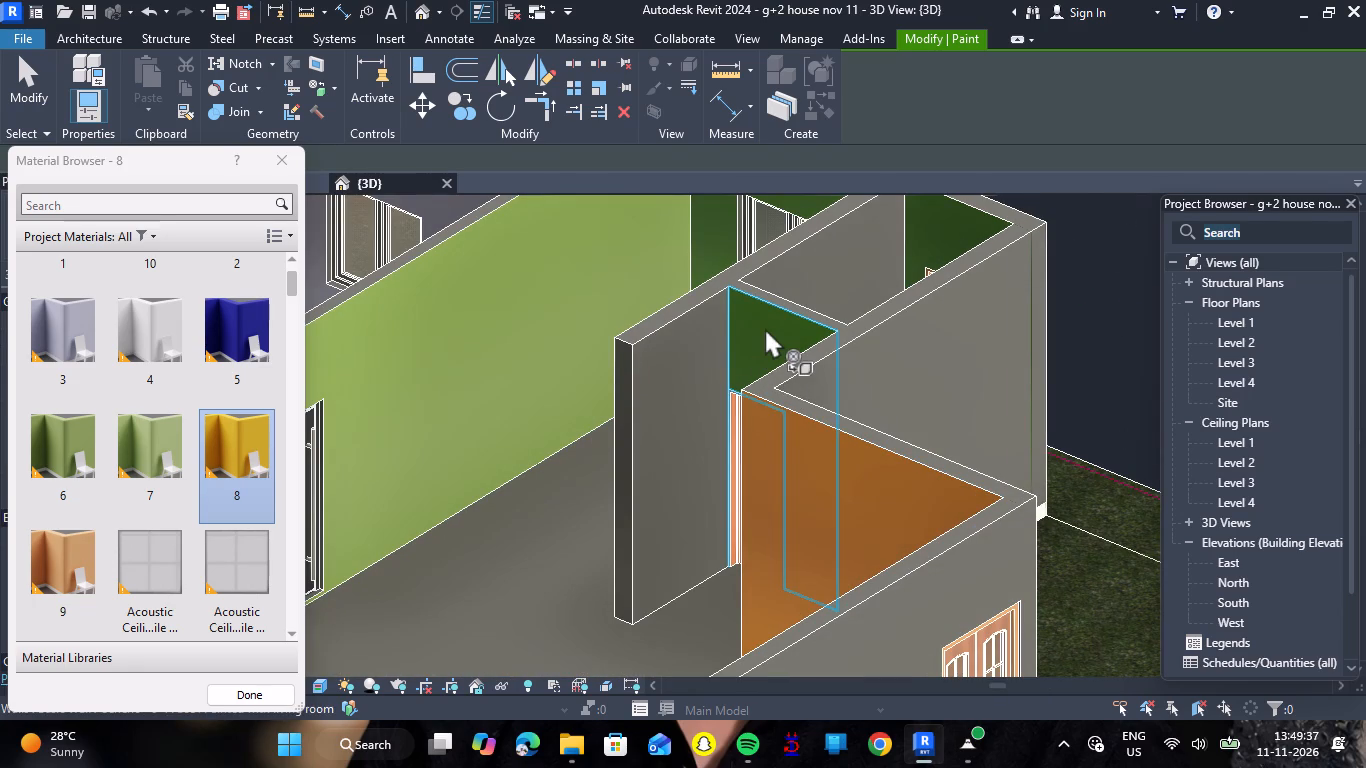
pyautogui.click(765, 328)
# Examine the painted ground-floor interior from other sides for remaining unpainted walls, including those of the navy bedroom.
pyautogui.scroll(-2, 589, 280)
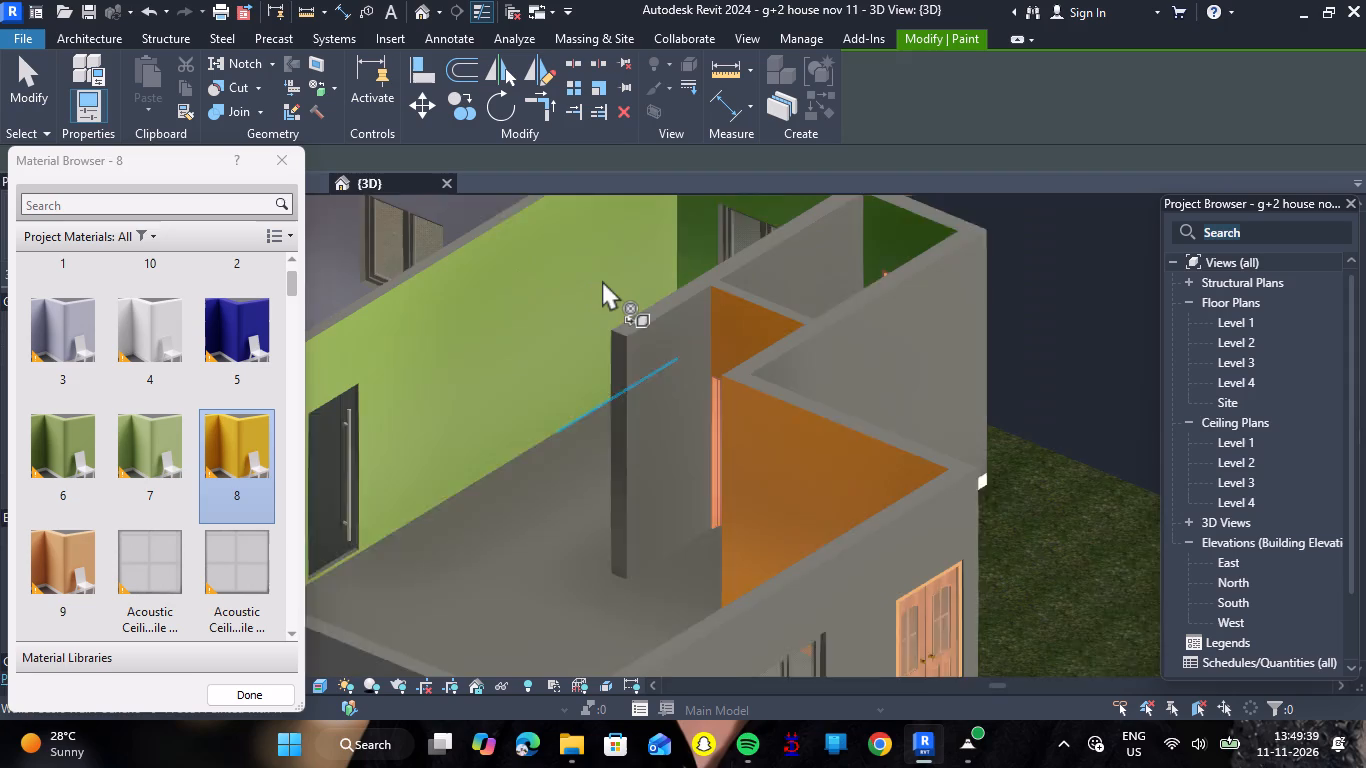
pyautogui.scroll(-4, 611, 270)
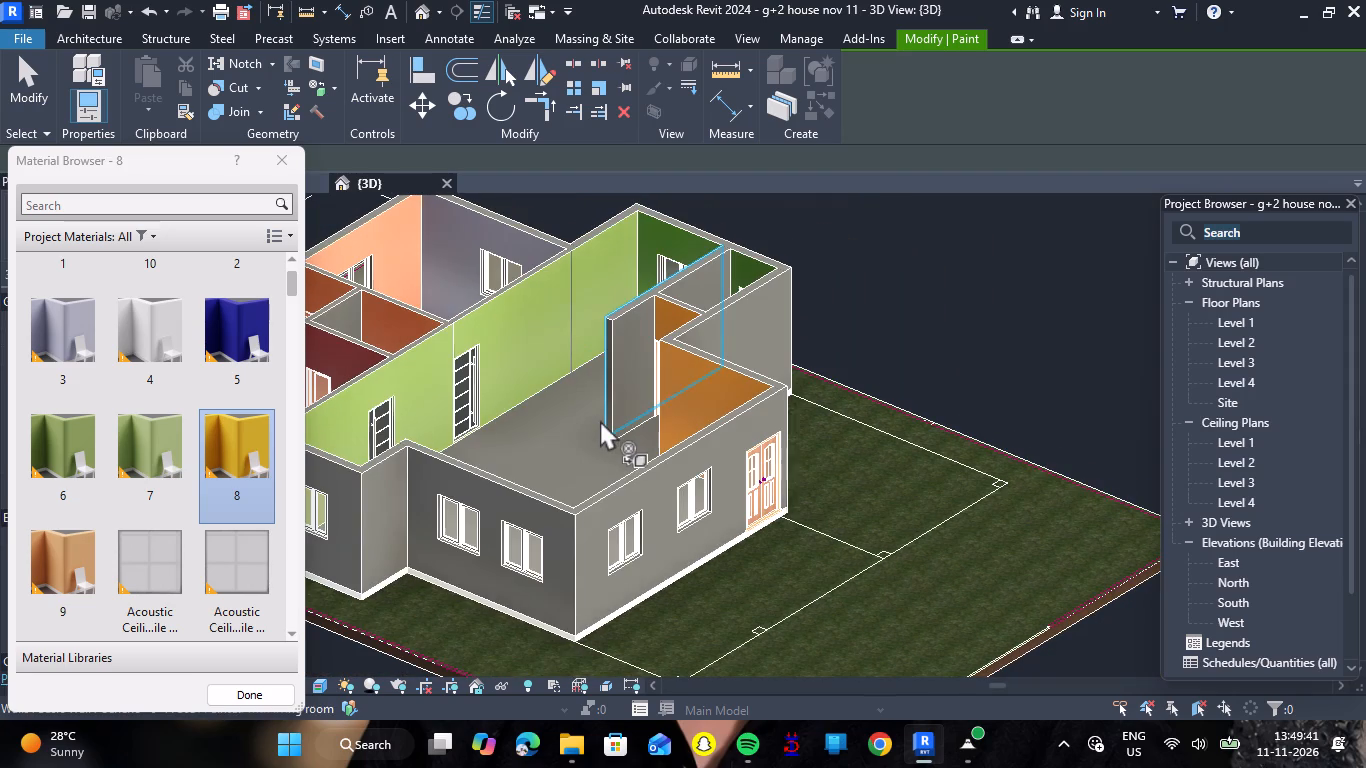
pyautogui.scroll(-4, 572, 414)
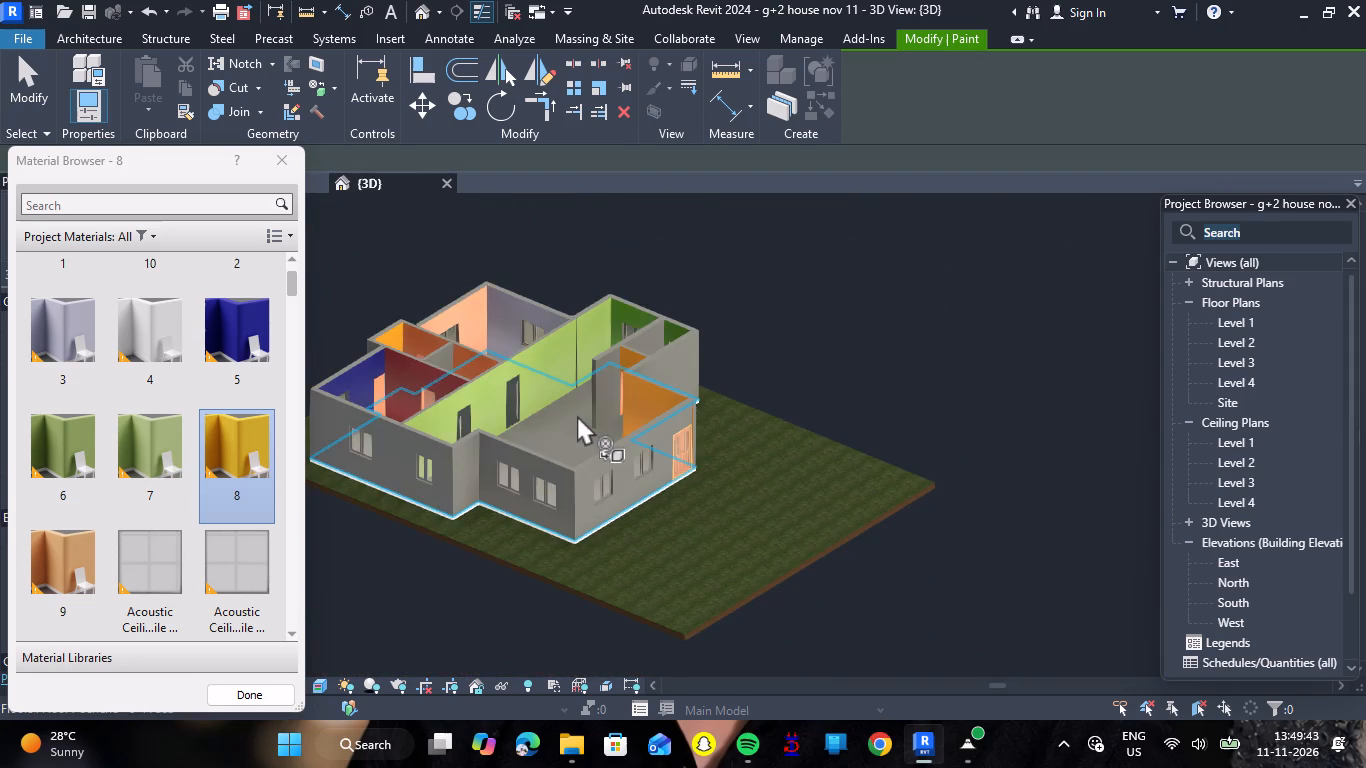
pyautogui.keyDown('shift'); pyautogui.moveTo(534, 422); pyautogui.dragTo(523, 436, button='right'); pyautogui.keyUp('shift')
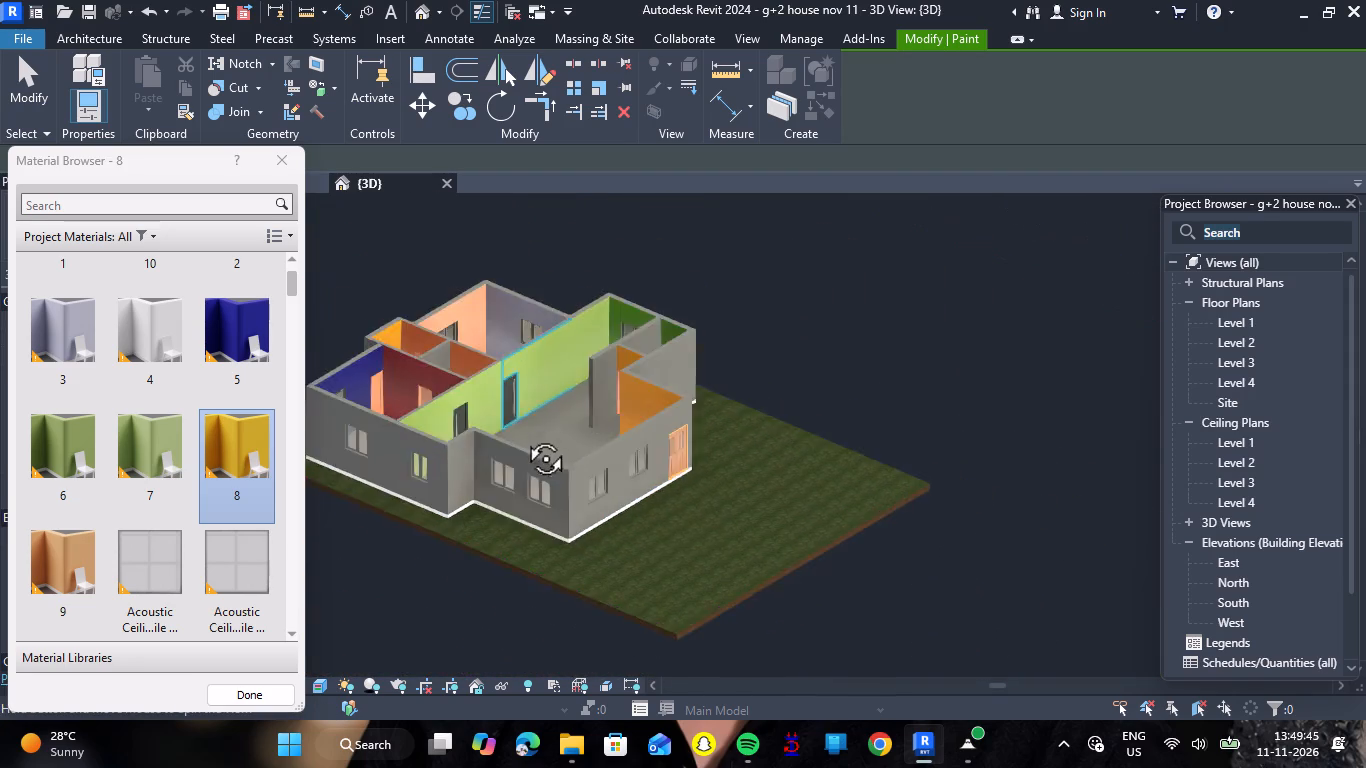
pyautogui.keyDown('shift'); pyautogui.moveTo(523, 436); pyautogui.dragTo(401, 542, button='right'); pyautogui.keyUp('shift')
pyautogui.scroll(-7, 539, 487)
pyautogui.scroll(9, 438, 351)
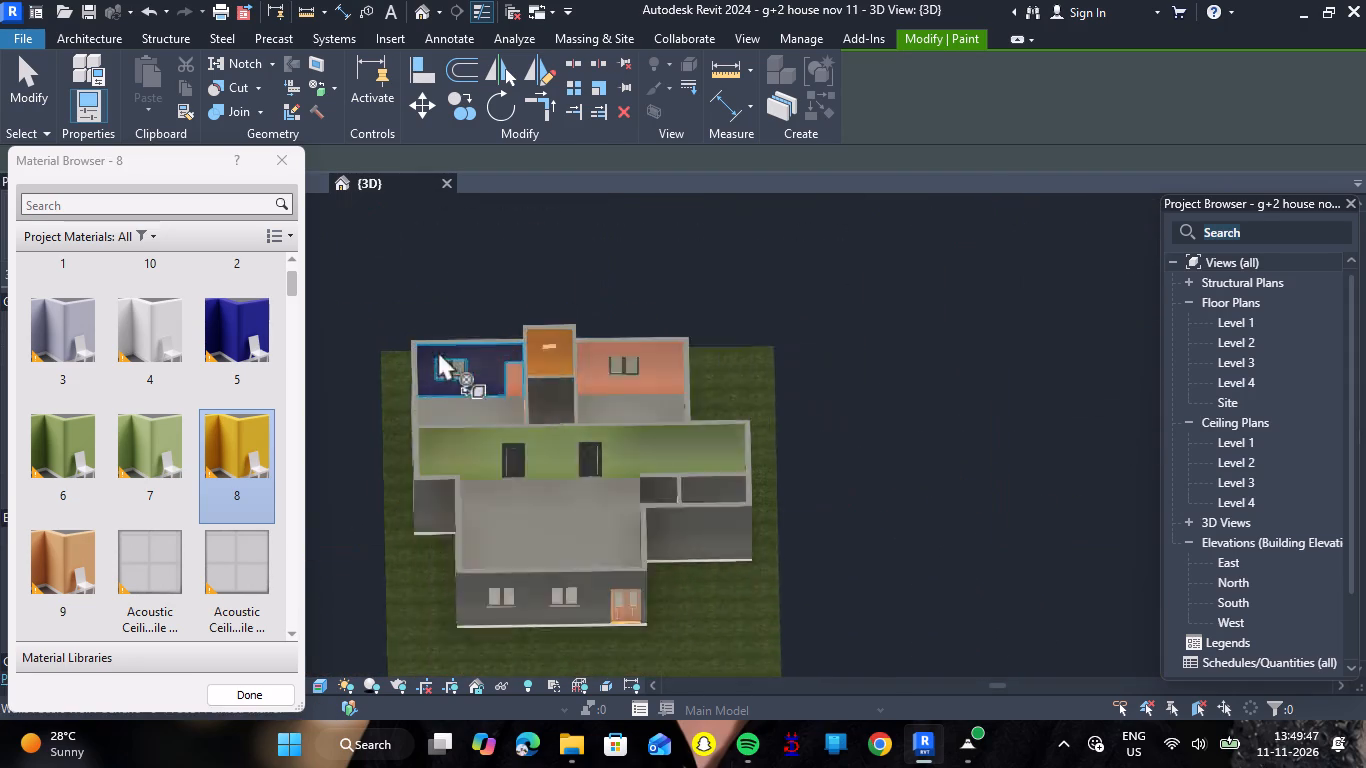
pyautogui.keyDown('shift'); pyautogui.moveTo(987, 463); pyautogui.dragTo(893, 537, button='right'); pyautogui.keyUp('shift')
pyautogui.scroll(-5, 915, 438)
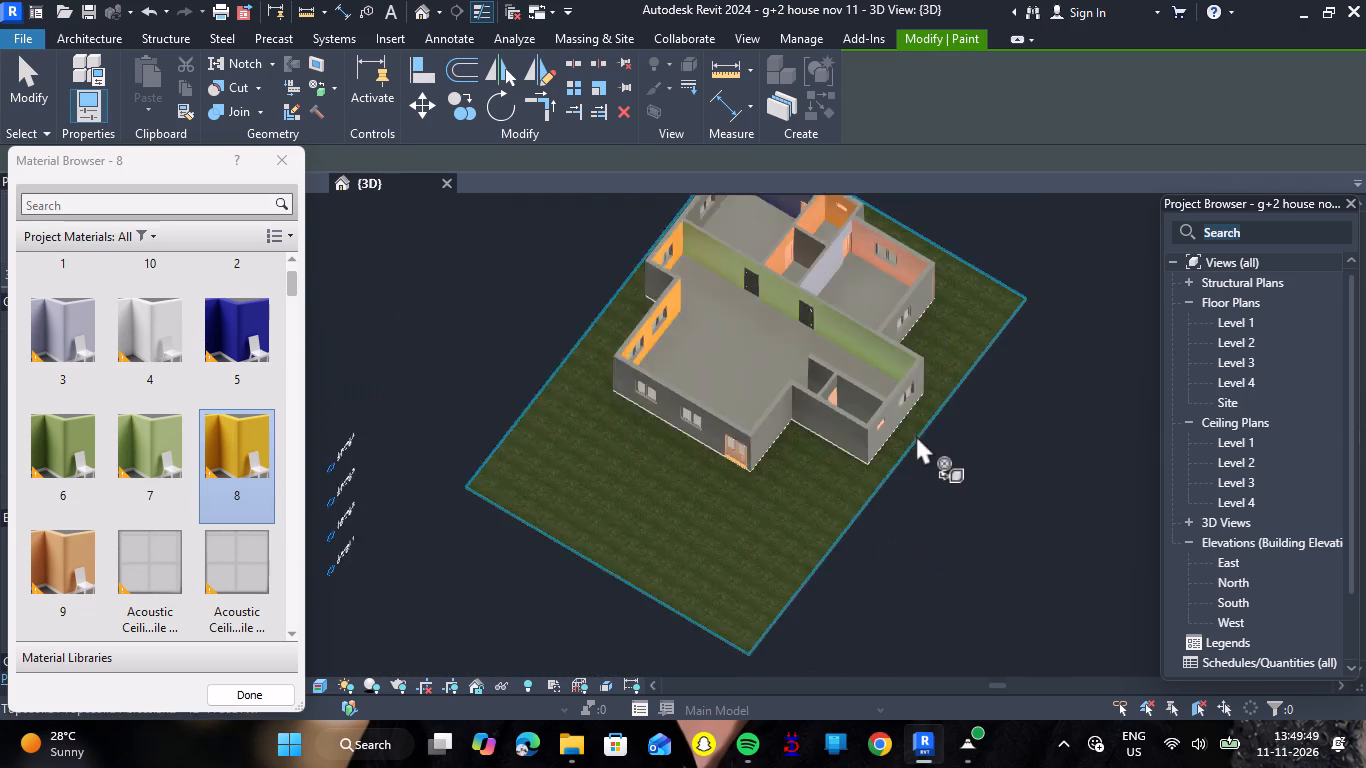
pyautogui.scroll(9, 765, 213)
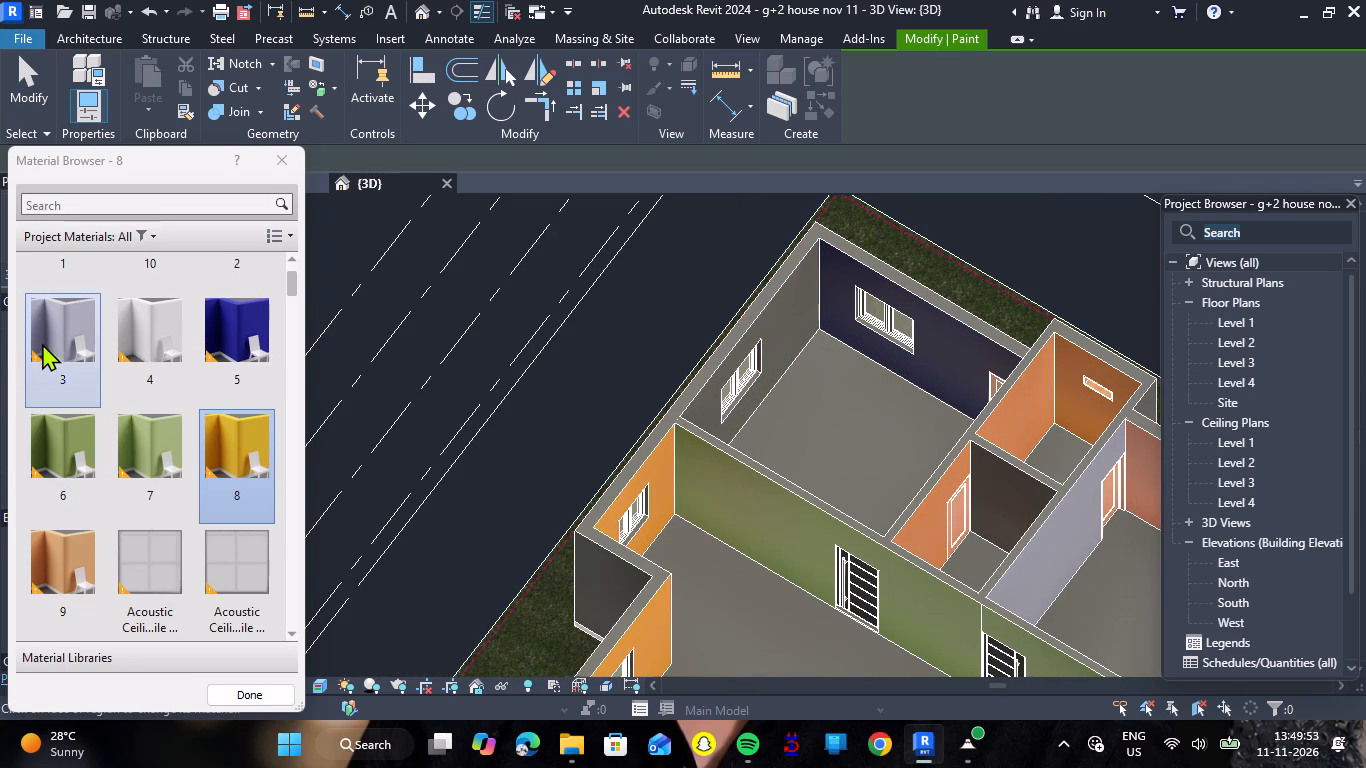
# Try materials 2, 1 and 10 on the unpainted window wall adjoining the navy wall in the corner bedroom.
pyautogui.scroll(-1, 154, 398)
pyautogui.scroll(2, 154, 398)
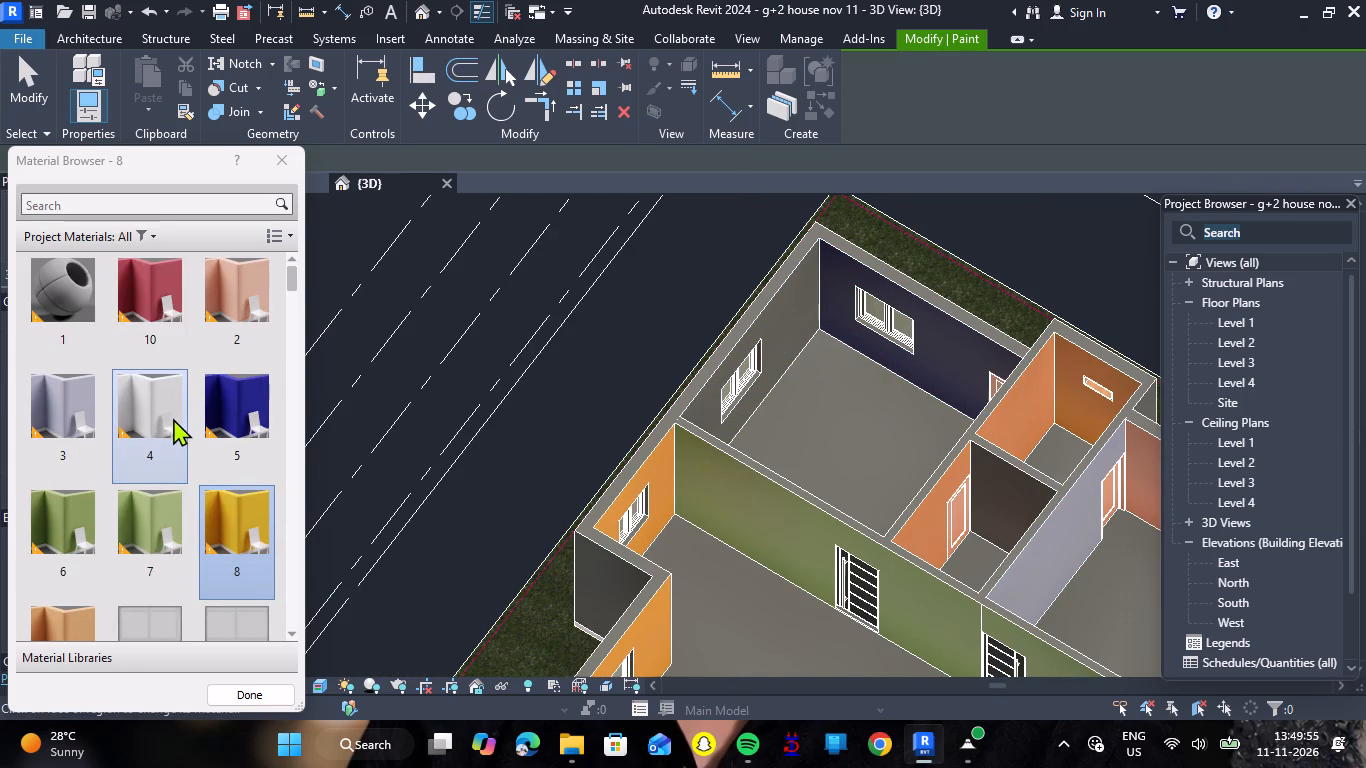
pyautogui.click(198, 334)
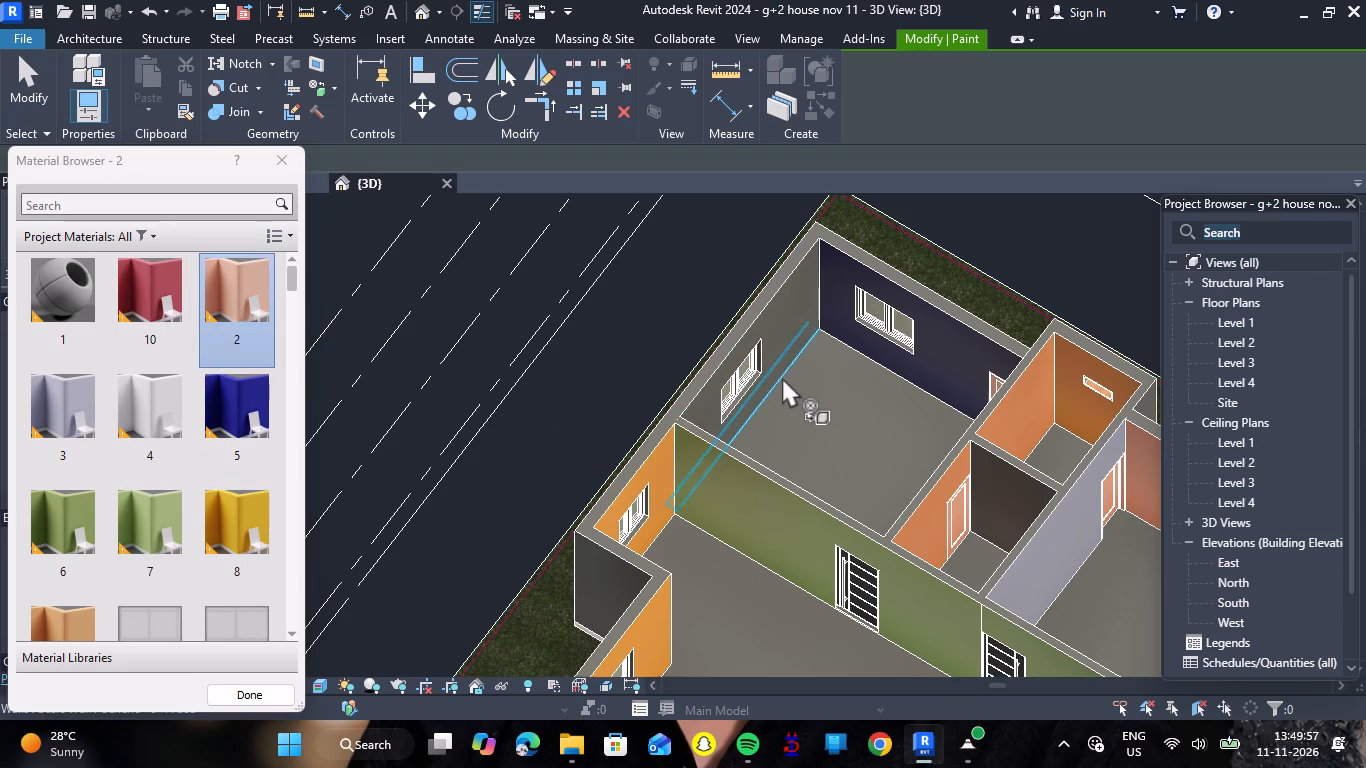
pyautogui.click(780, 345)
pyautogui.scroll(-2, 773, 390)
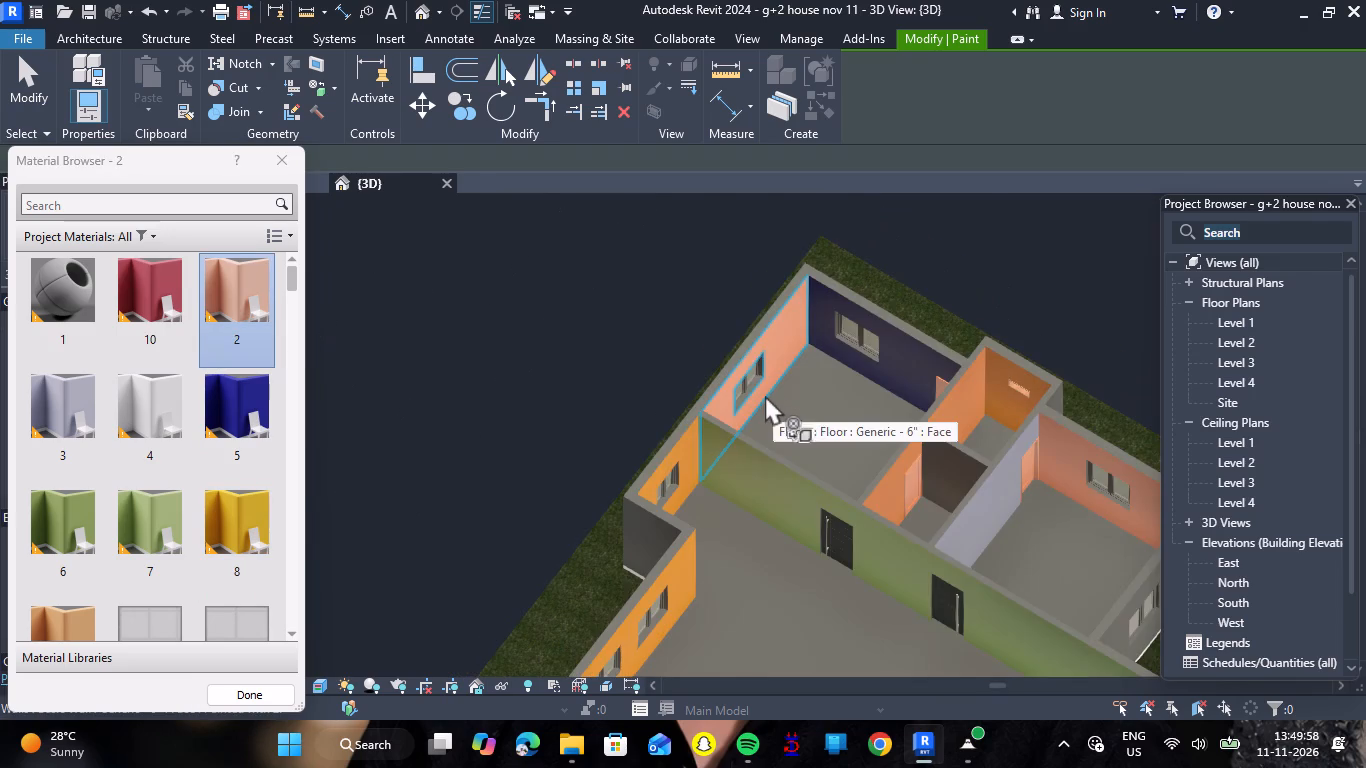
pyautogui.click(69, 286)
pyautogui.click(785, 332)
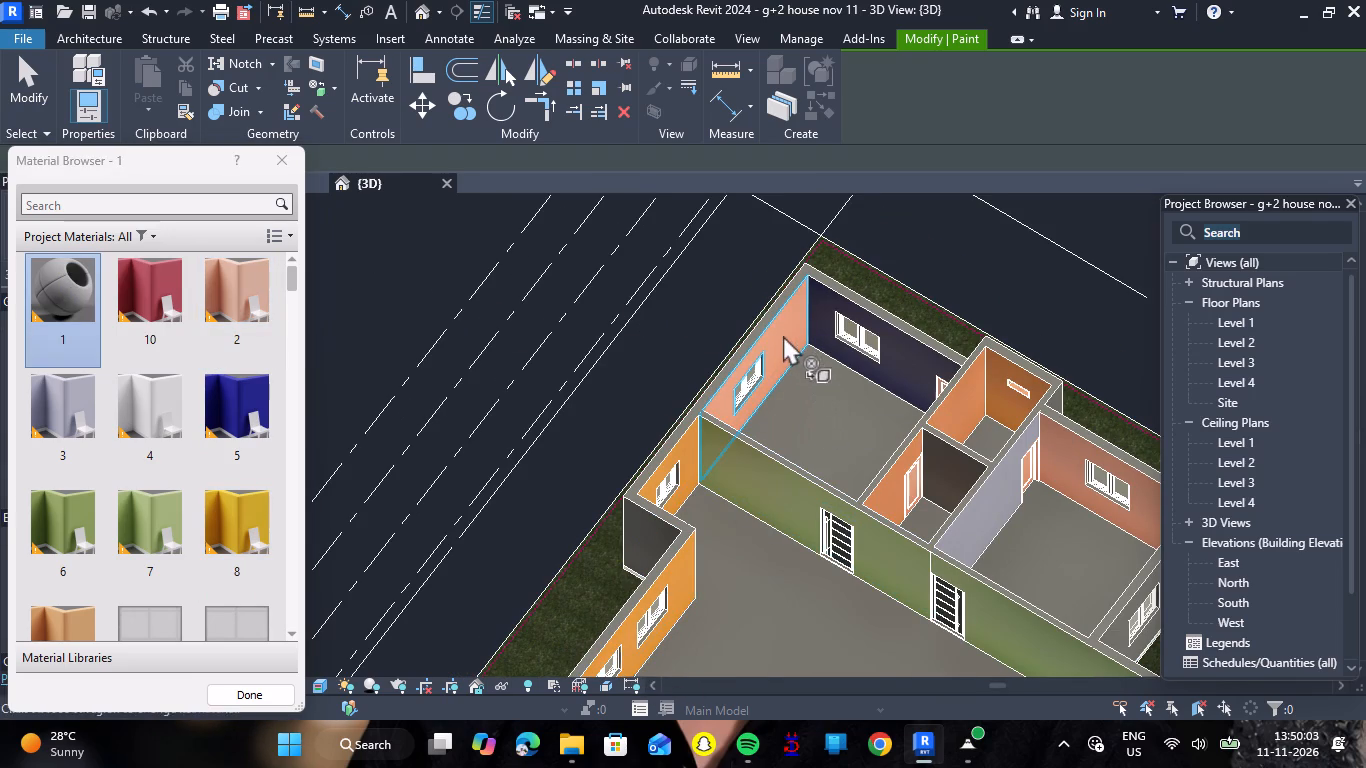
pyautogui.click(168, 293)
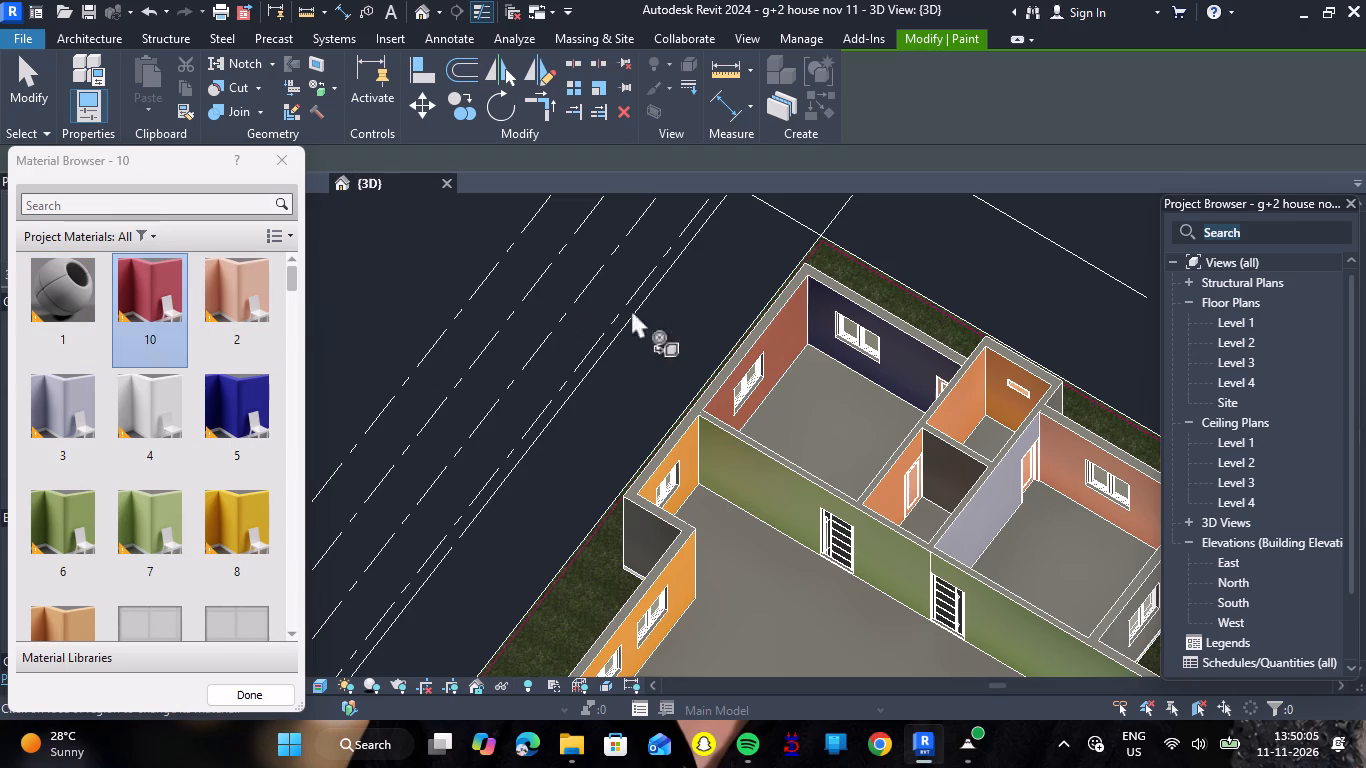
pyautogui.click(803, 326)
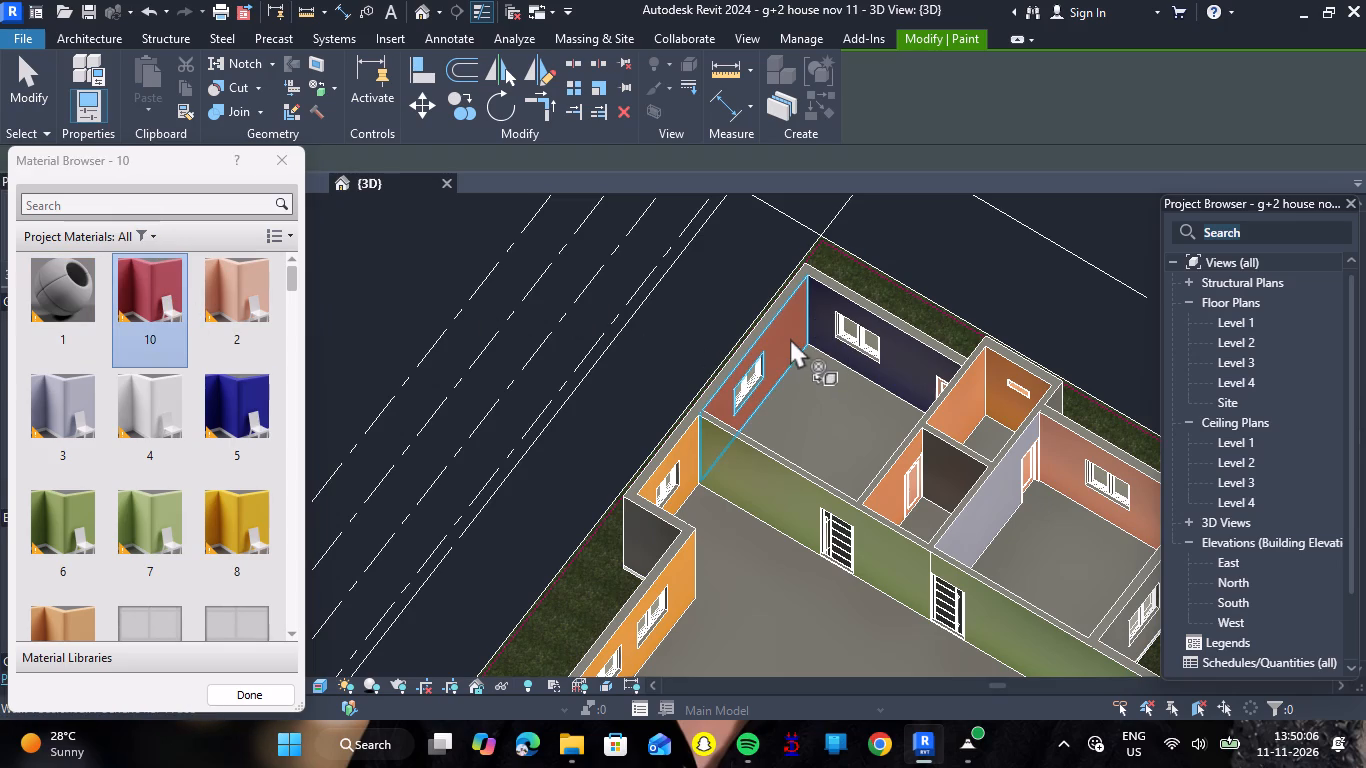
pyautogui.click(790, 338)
# Paint the corner bedroom's window wall adjoining the navy wall with material 2.
pyautogui.click(236, 305)
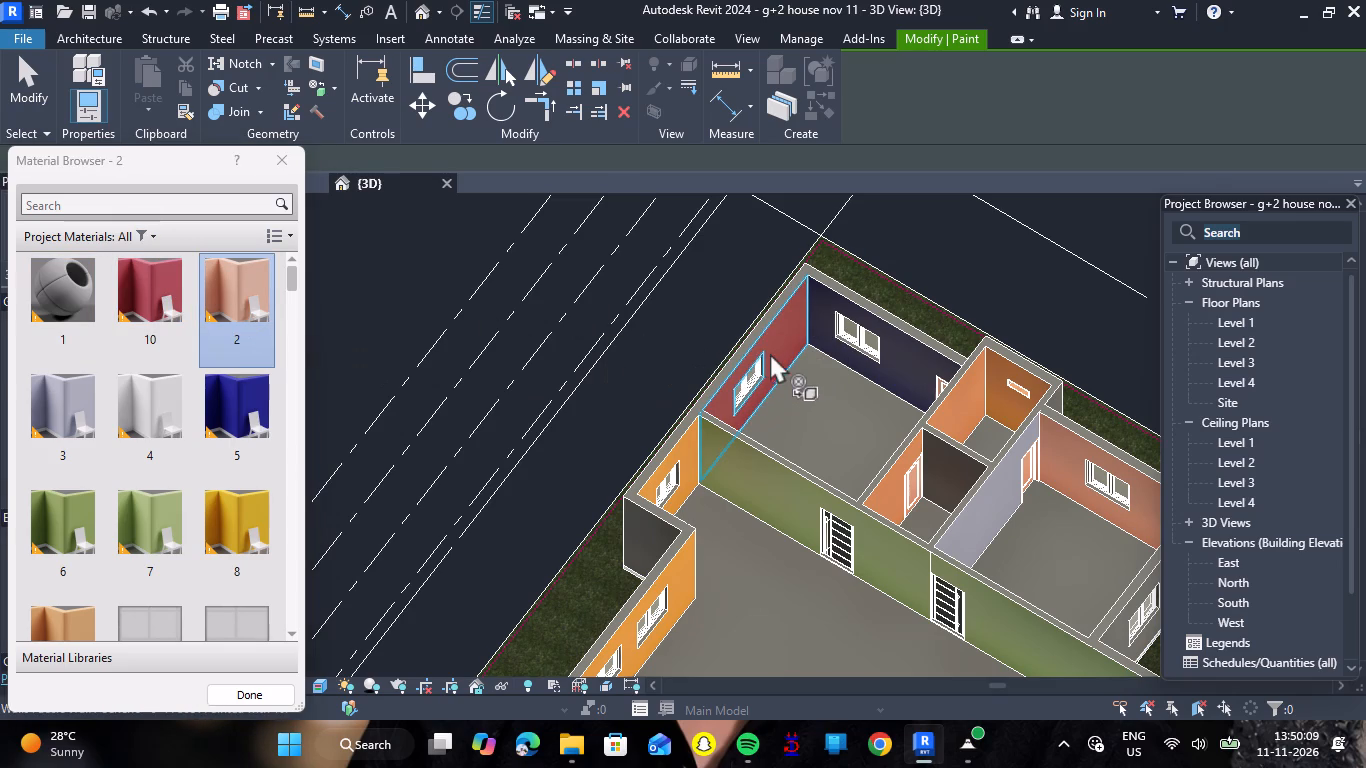
pyautogui.click(774, 348)
# Split the partition wall between the hall passage and the small room at its junction with the cross wall containing the door.
pyautogui.scroll(-6, 673, 359)
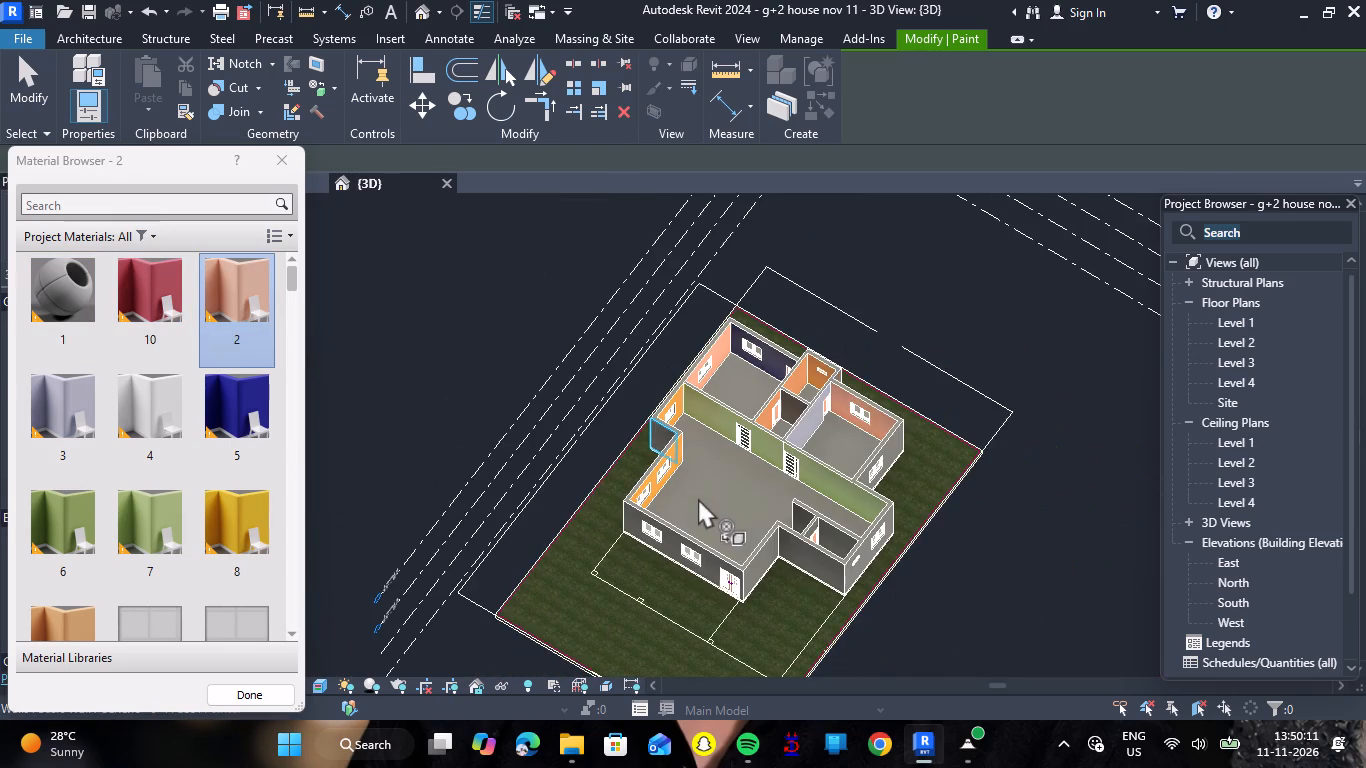
pyautogui.scroll(8, 829, 411)
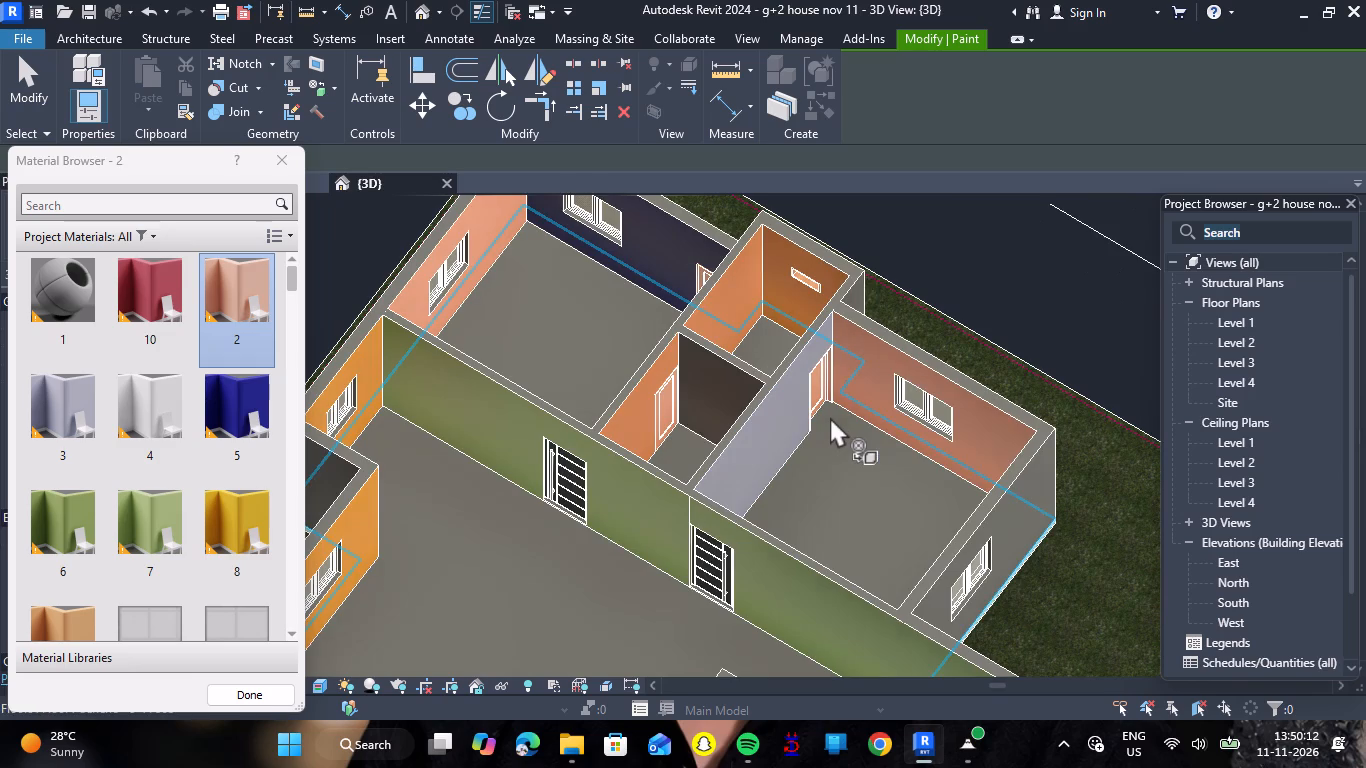
pyautogui.scroll(-6, 830, 417)
pyautogui.scroll(2, 846, 584)
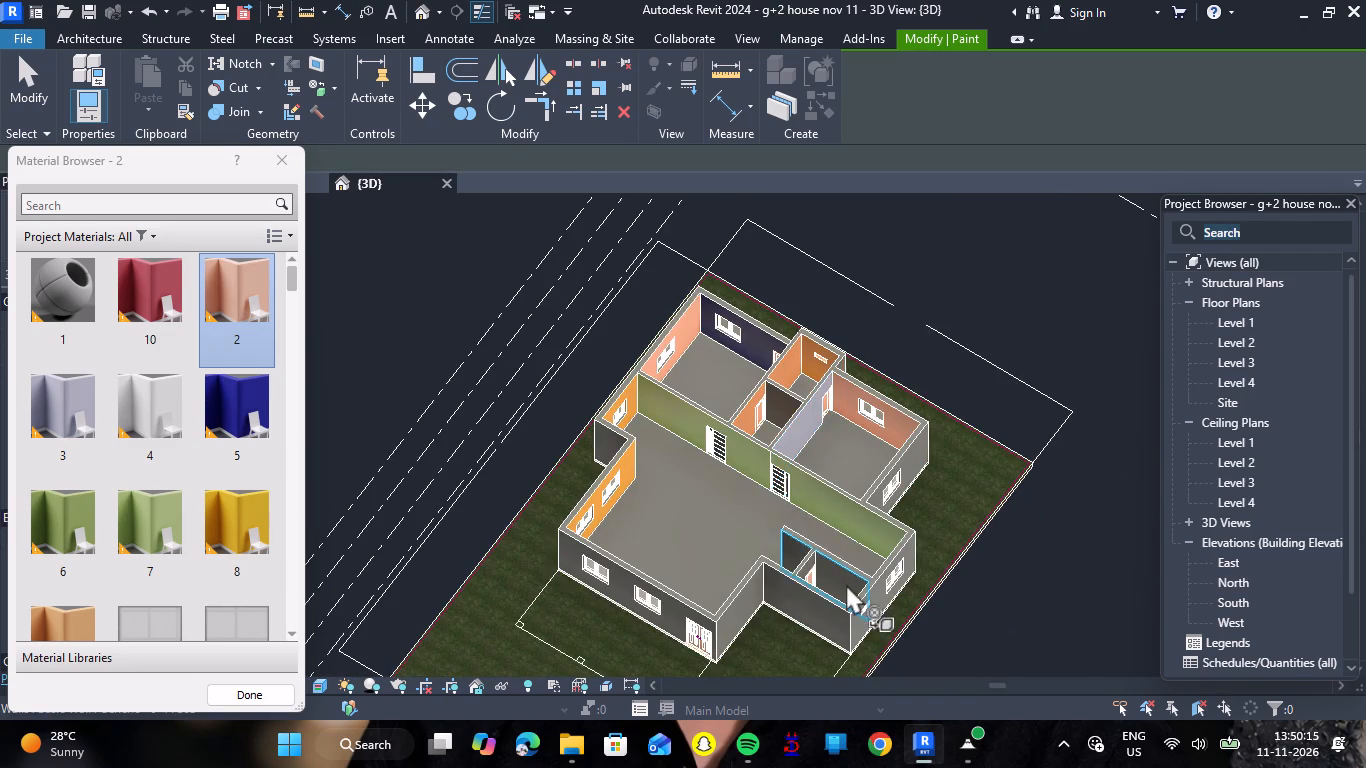
pyautogui.scroll(8, 846, 584)
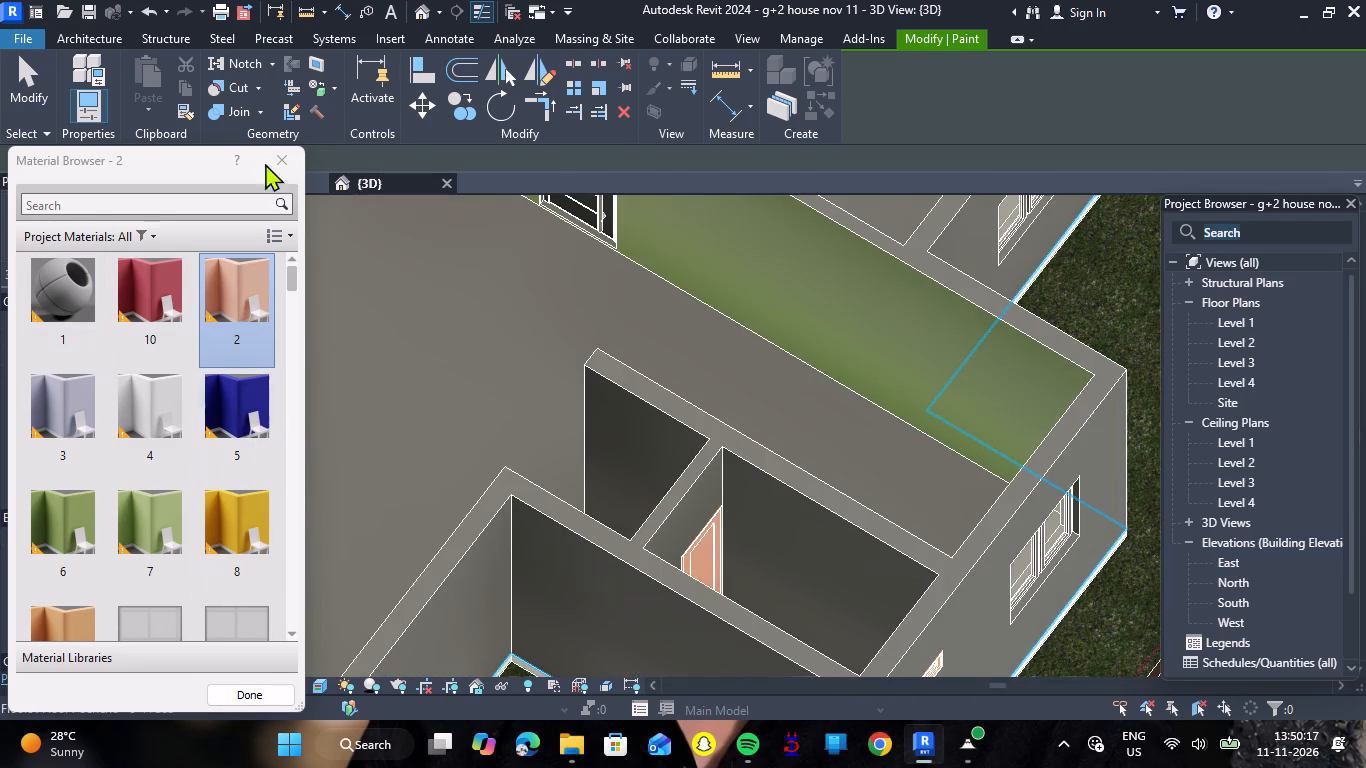
pyautogui.click(573, 60)
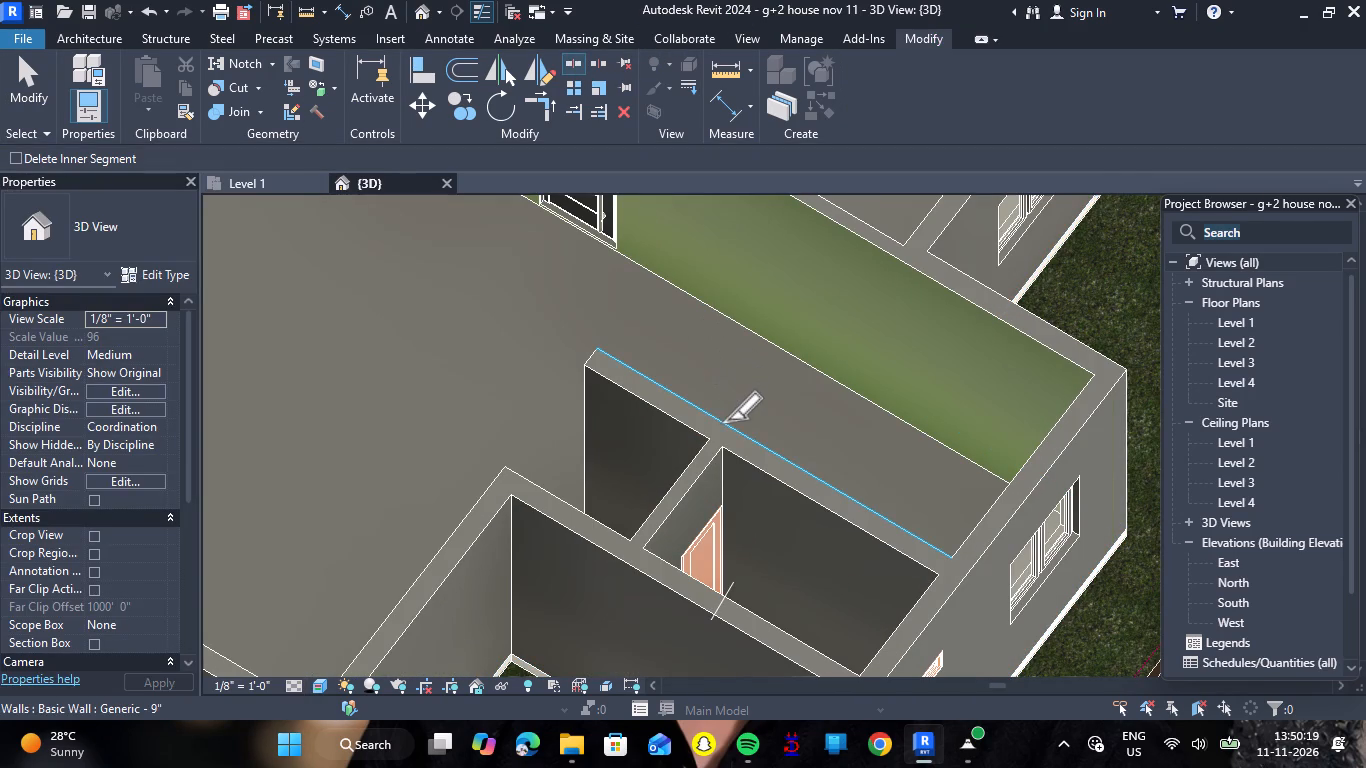
pyautogui.click(726, 426)
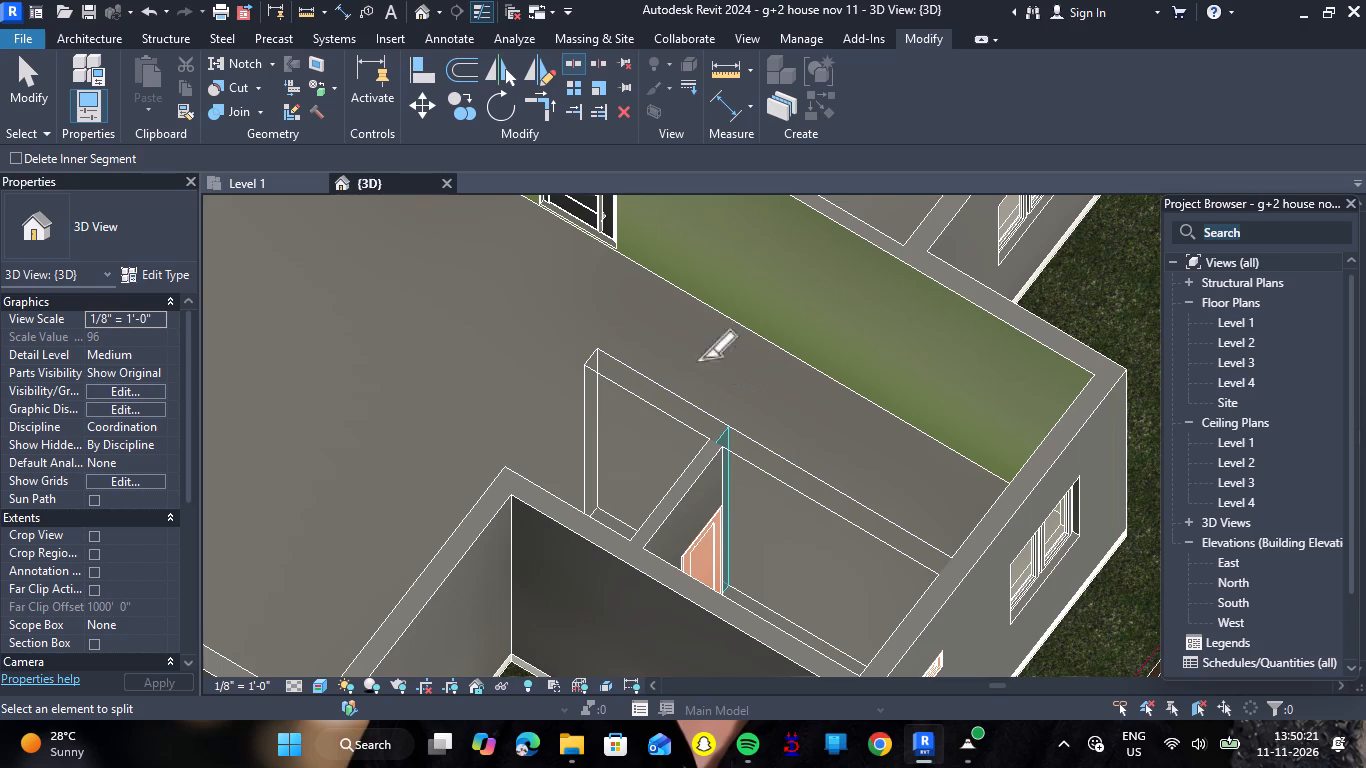
pyautogui.press('Escape')
pyautogui.press('Escape')
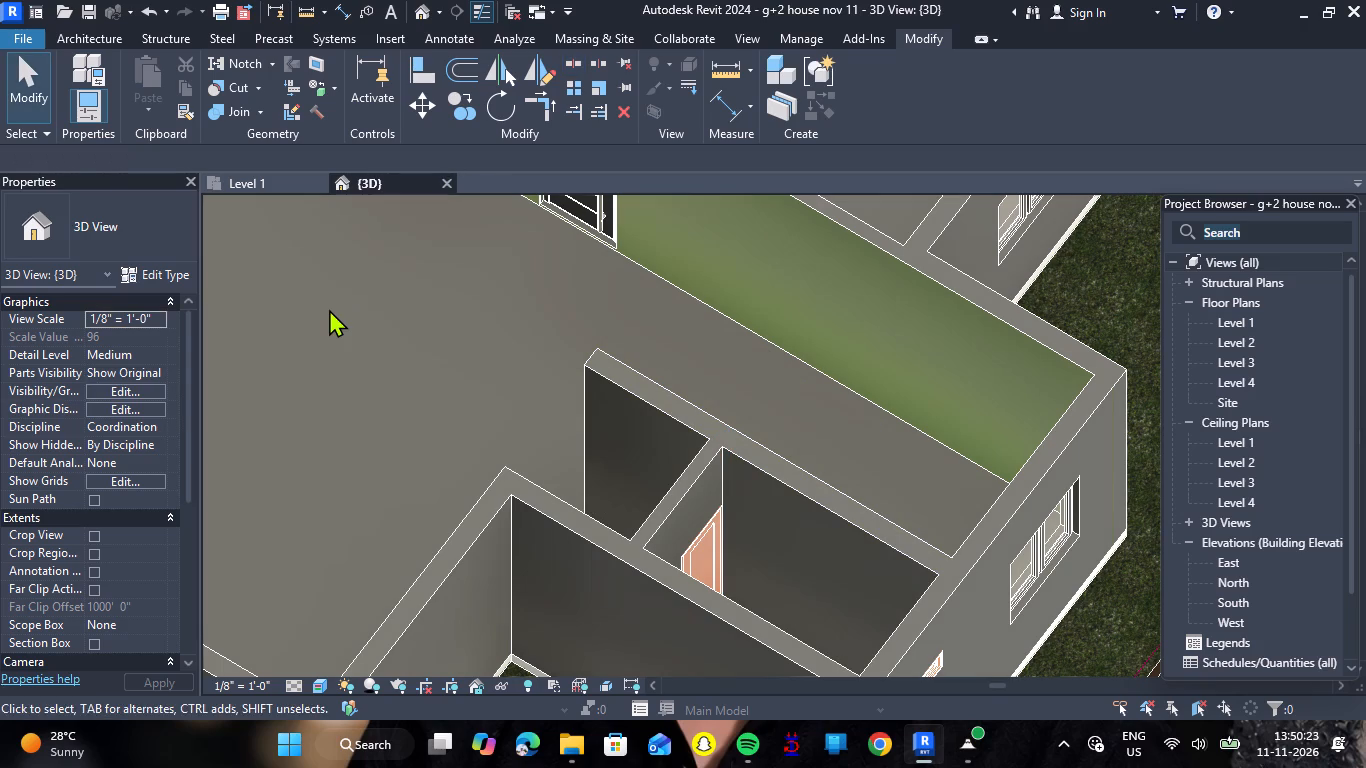
pyautogui.press('Escape')
pyautogui.press('Escape')
# Paint the small room's partition face, its cross wall with the door and its long outer wall with material 5.
pyautogui.write('pt')
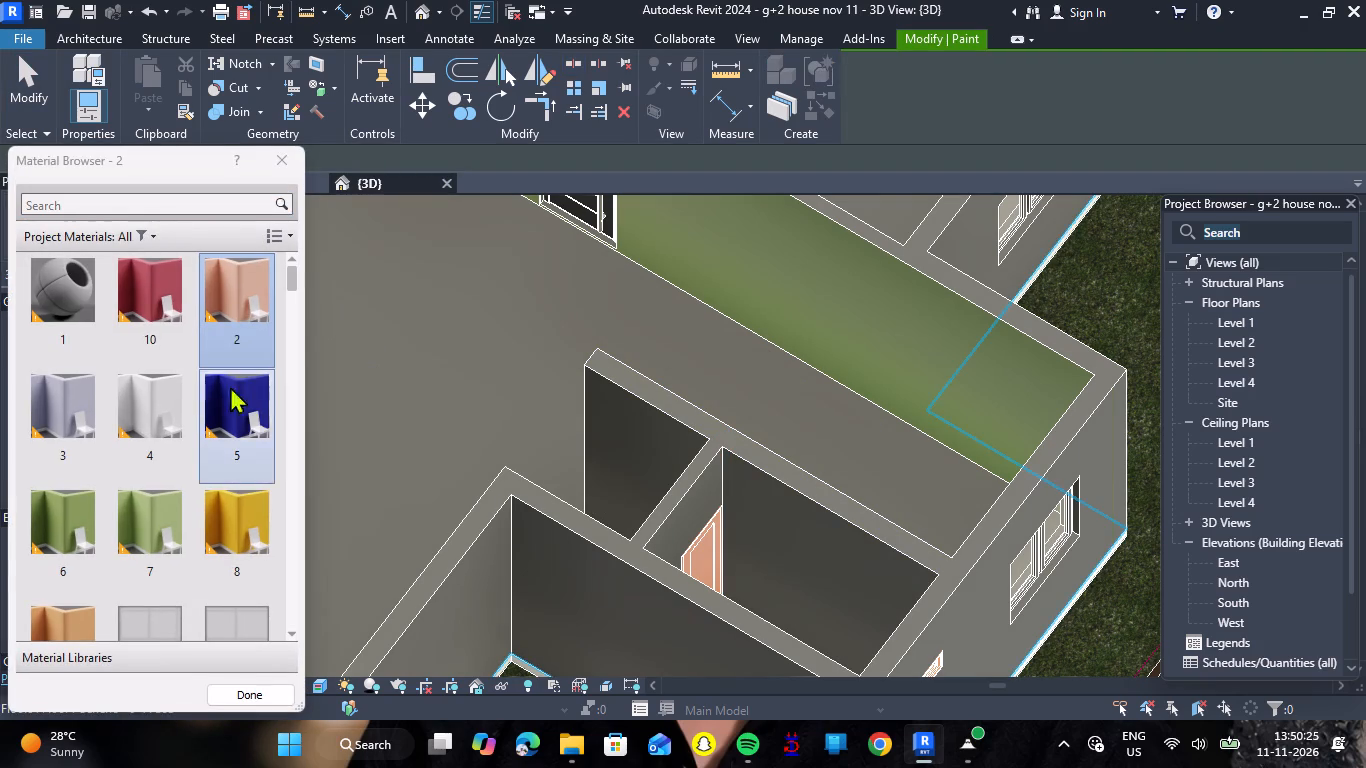
pyautogui.click(232, 424)
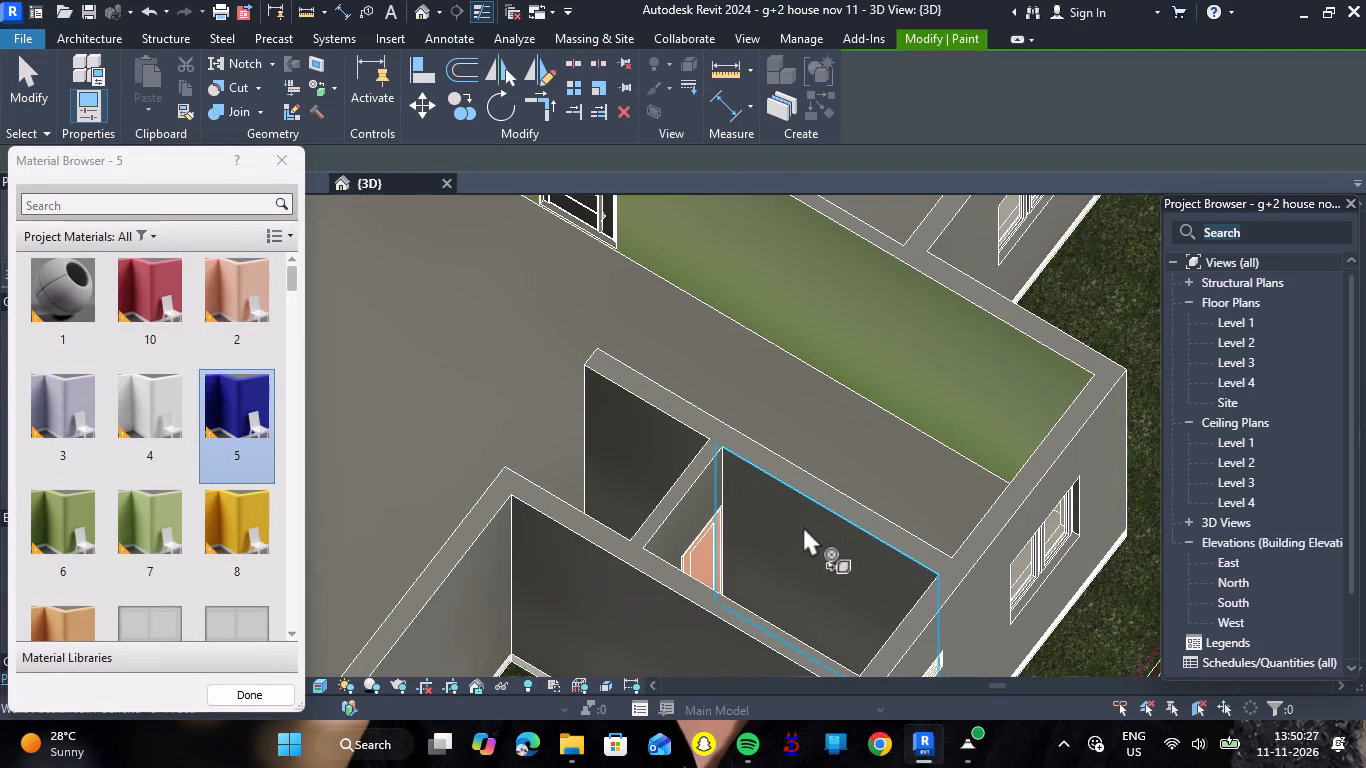
pyautogui.click(803, 526)
pyautogui.click(703, 503)
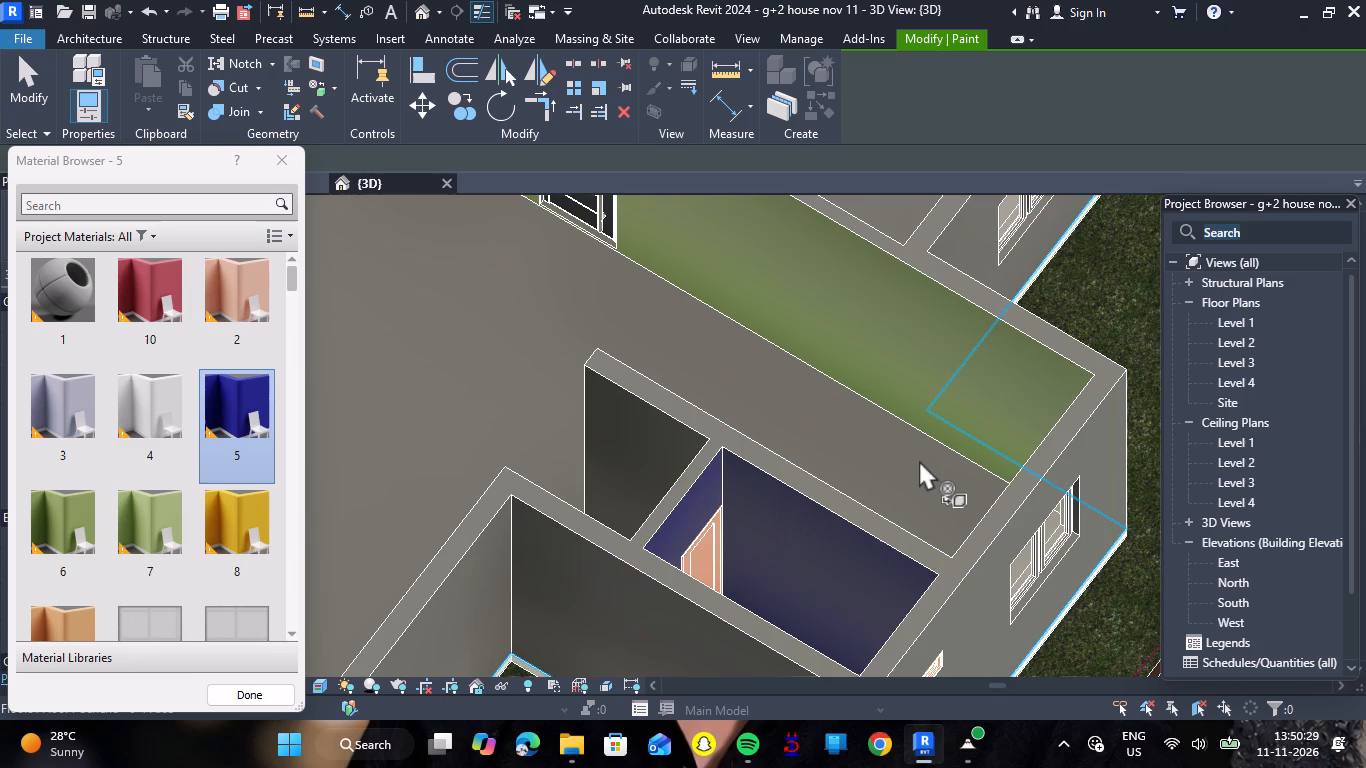
pyautogui.keyDown('shift'); pyautogui.moveTo(882, 466); pyautogui.dragTo(632, 410, button='right'); pyautogui.keyUp('shift')
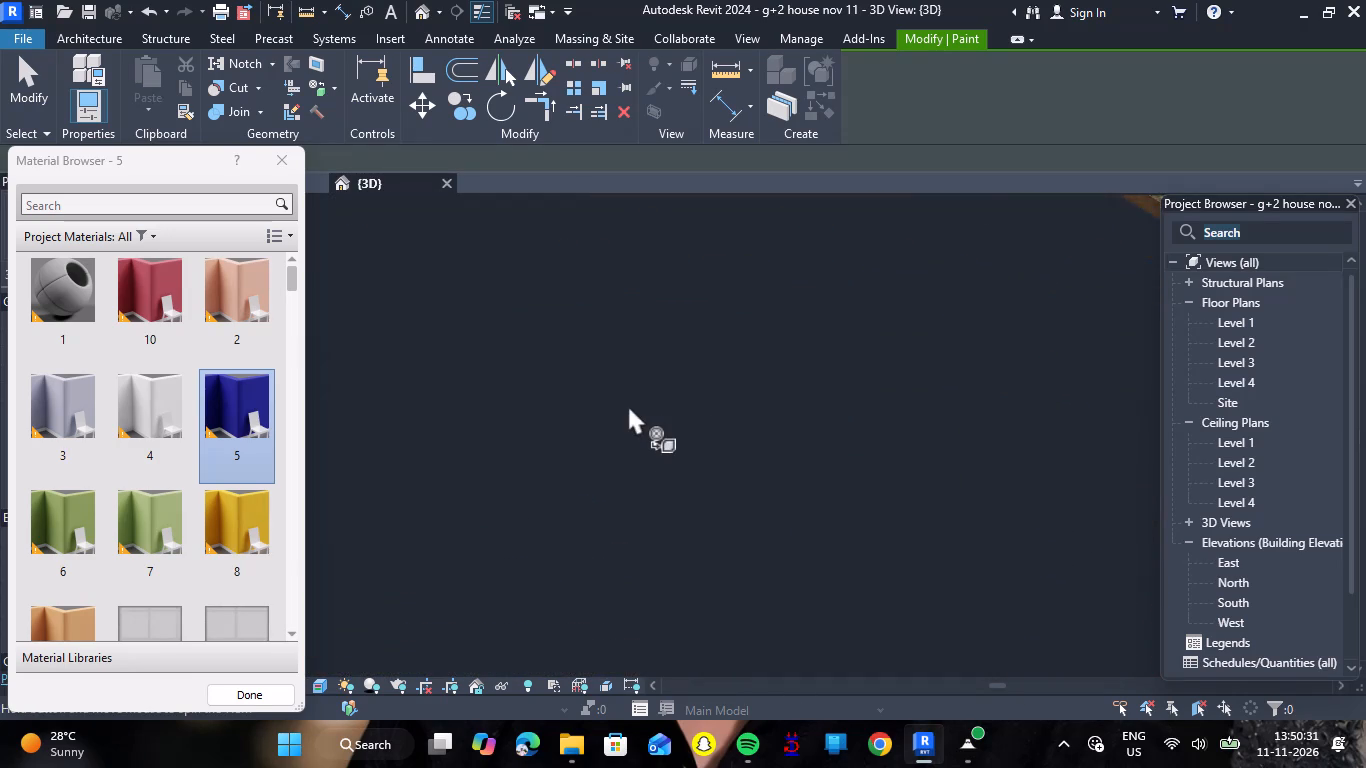
pyautogui.scroll(-13, 628, 405)
pyautogui.scroll(6, 874, 504)
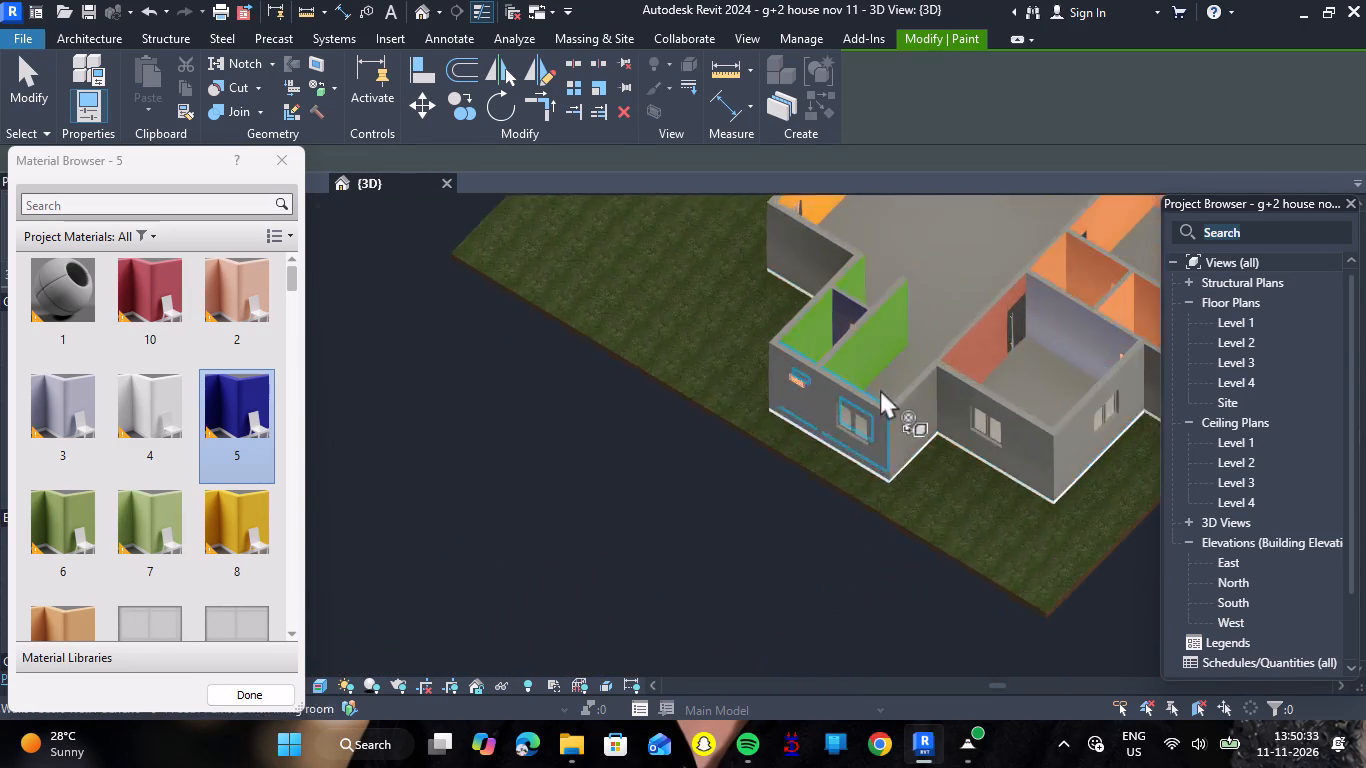
pyautogui.scroll(2, 880, 389)
pyautogui.scroll(3, 794, 280)
pyautogui.click(774, 283)
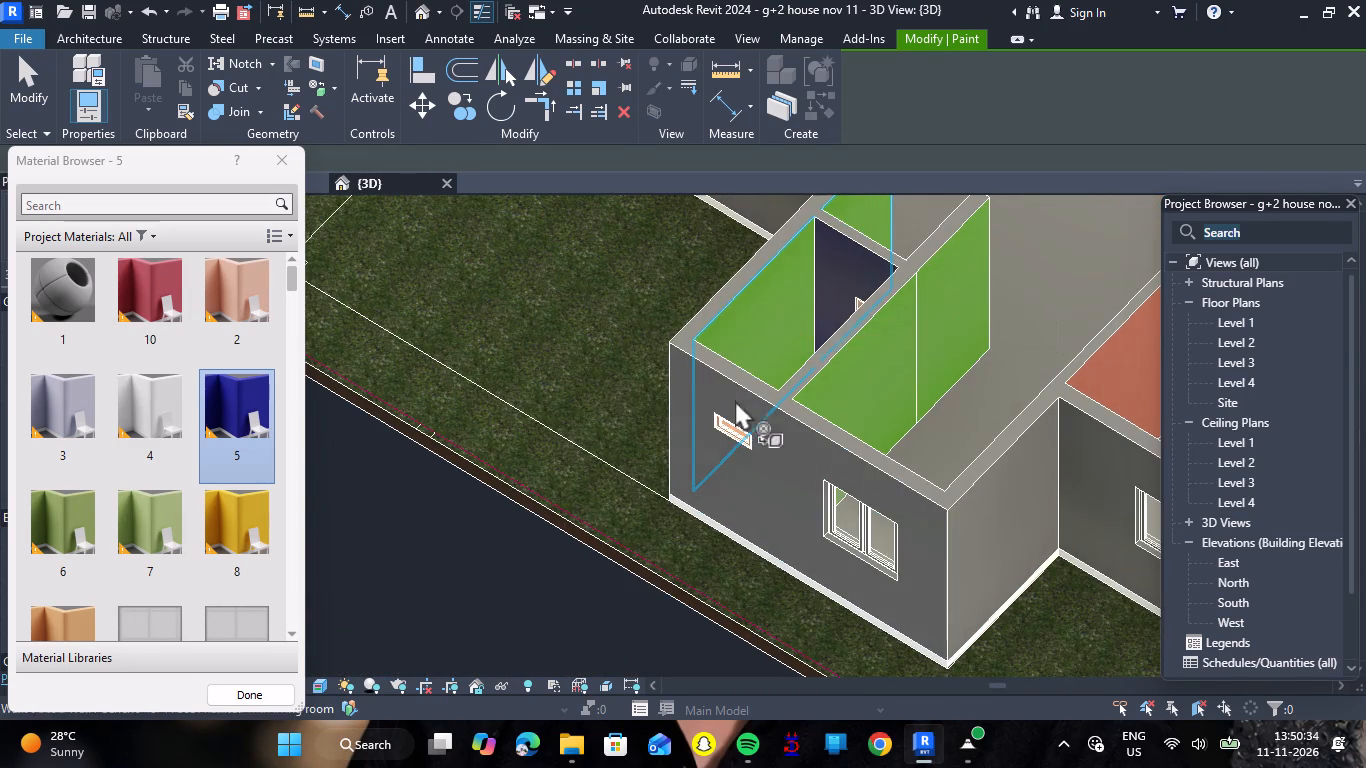
# Split the small room's long outer wall at its junction with the cross wall.
pyautogui.scroll(-6, 739, 435)
pyautogui.scroll(8, 769, 295)
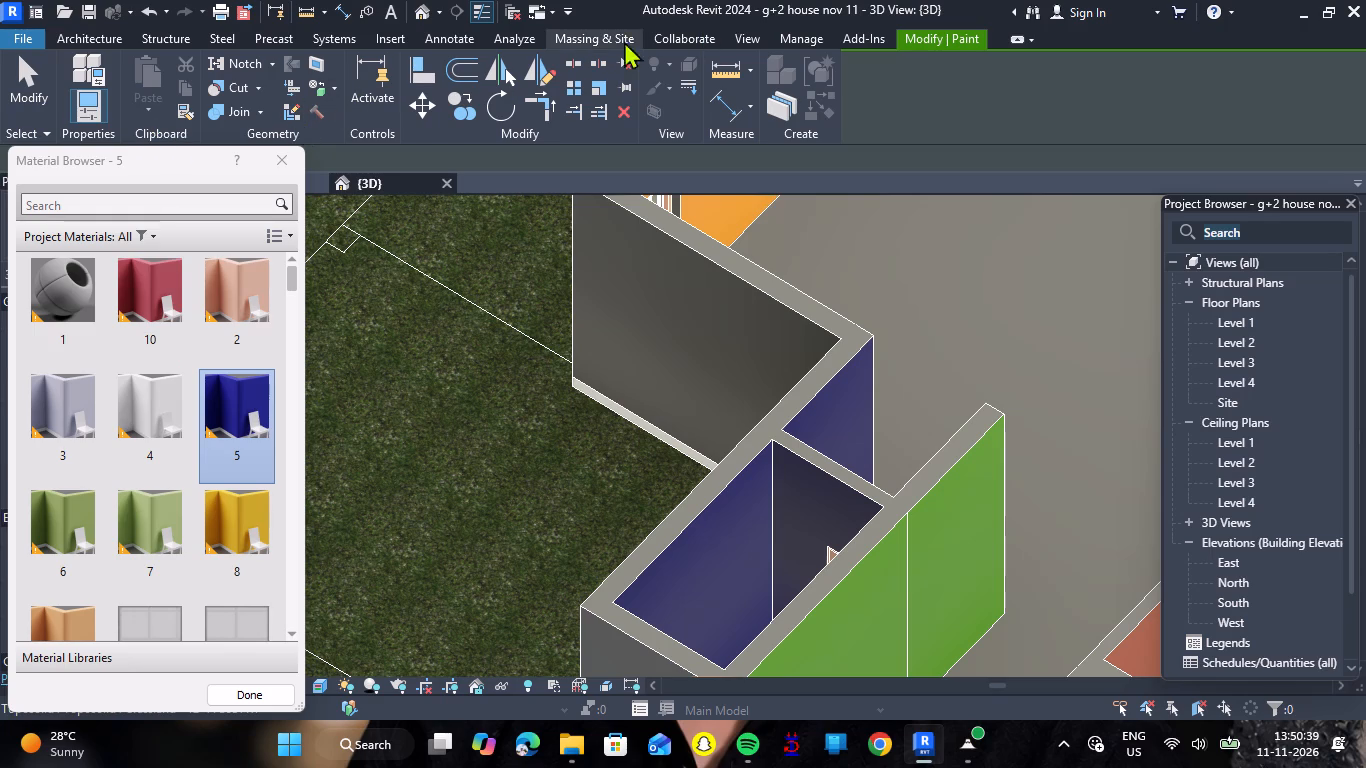
pyautogui.click(581, 56)
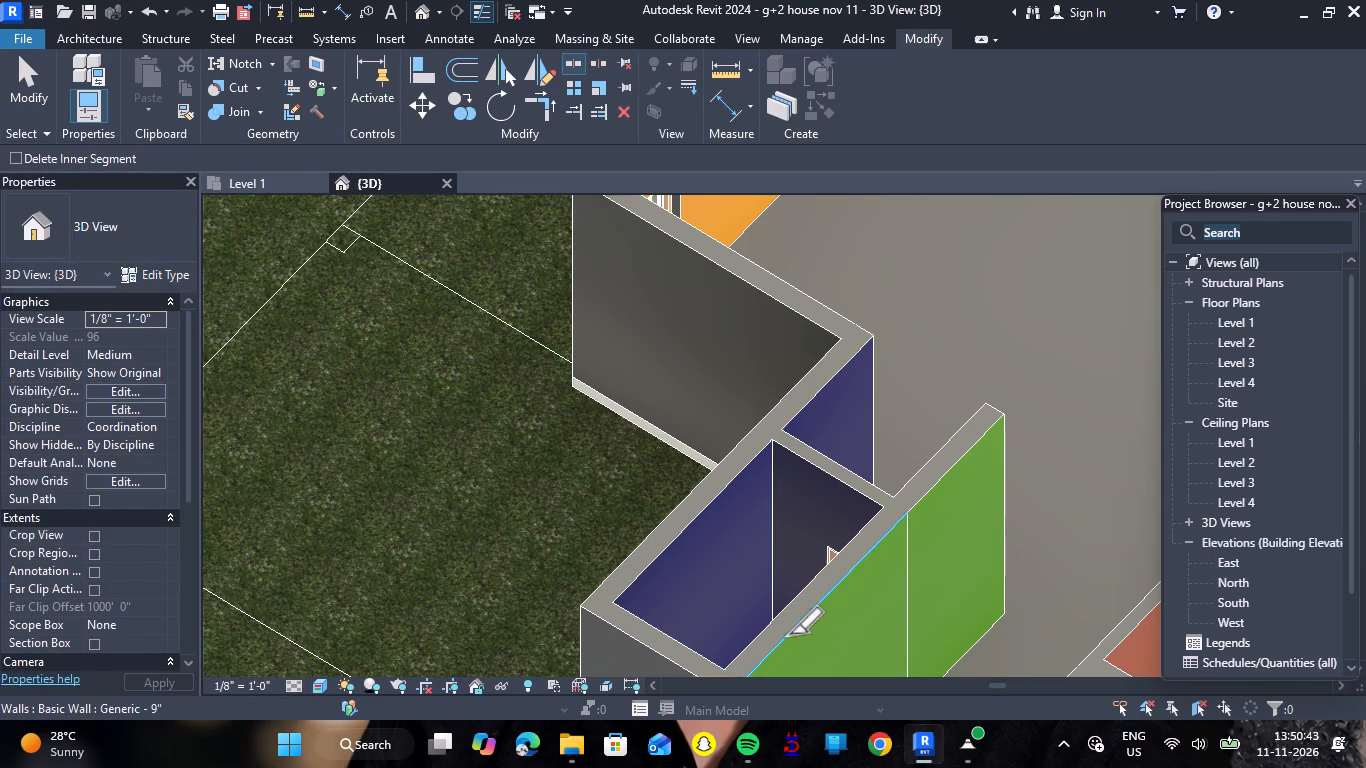
pyautogui.click(763, 419)
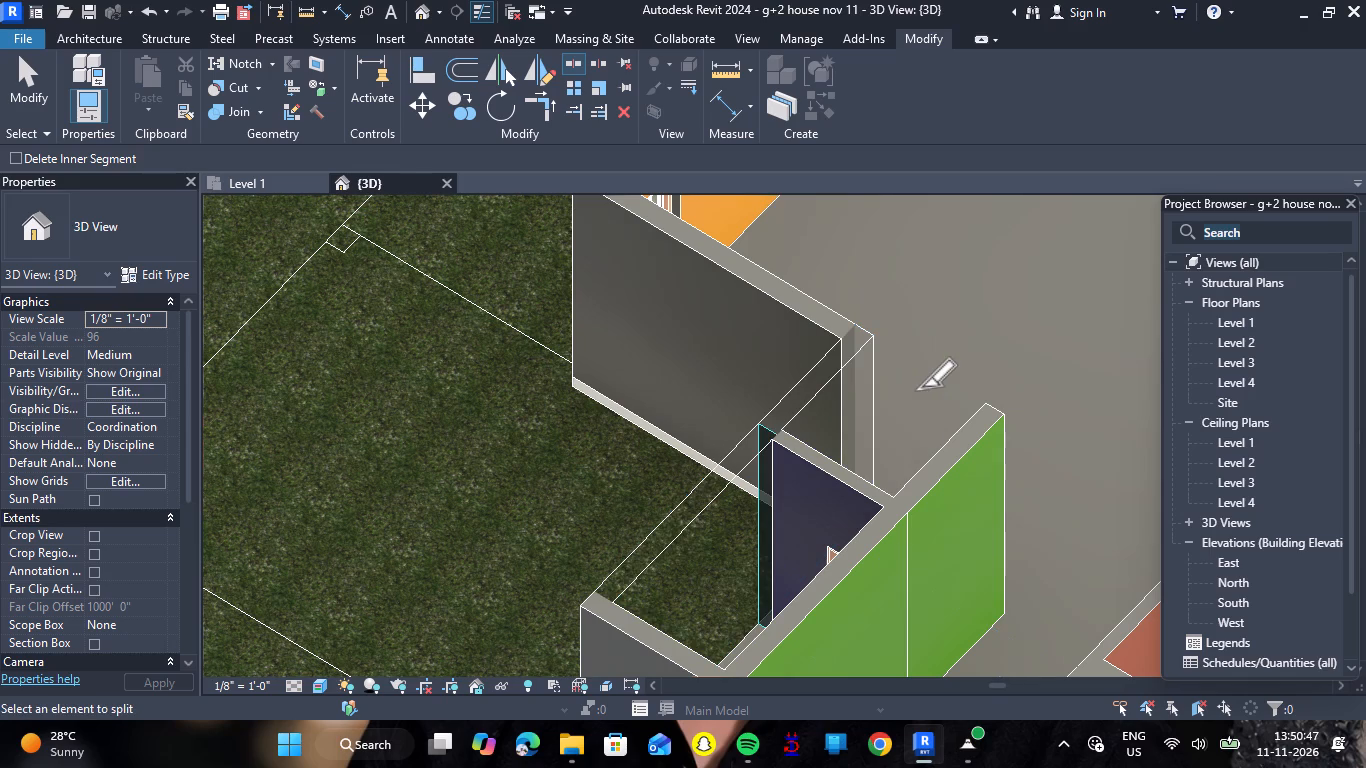
pyautogui.press('Escape')
pyautogui.press('Escape')
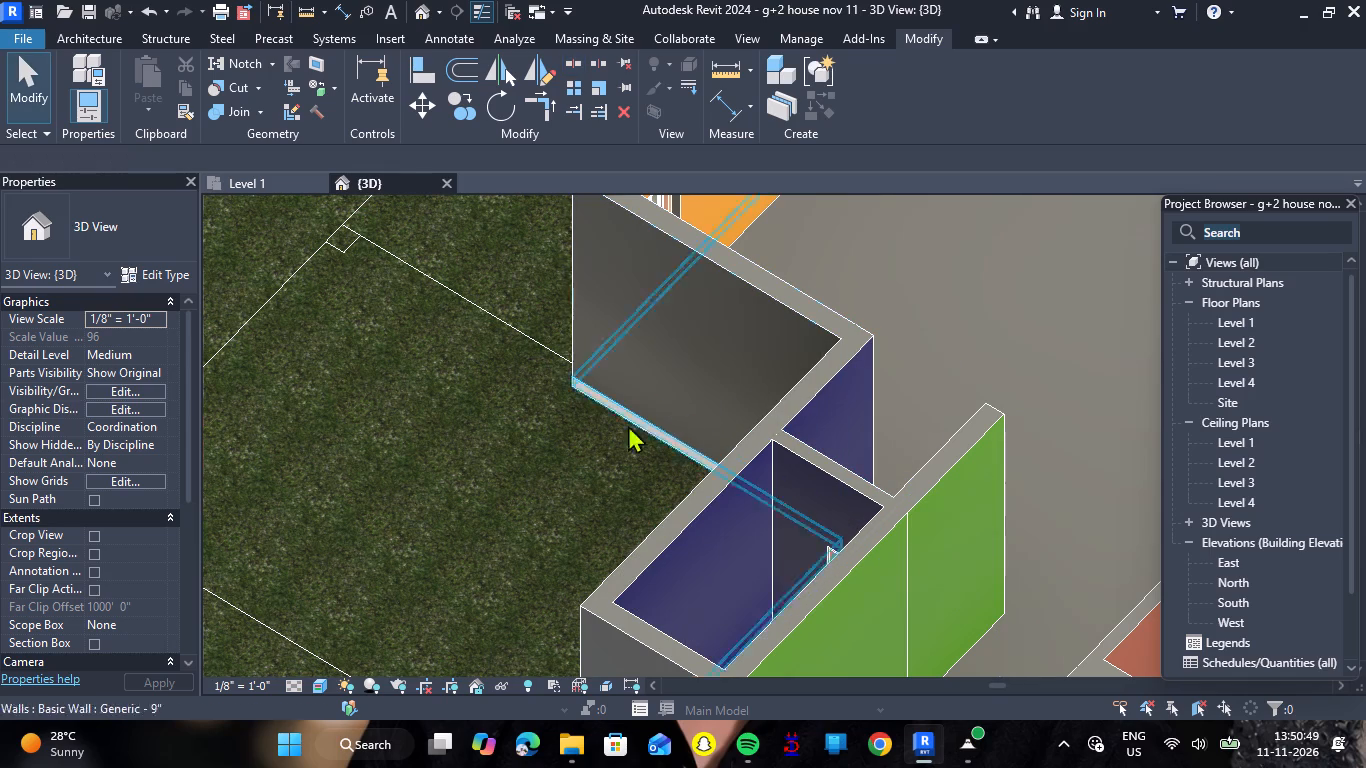
# Remove the navy paint from the short outer wall segment beyond the small room's cross wall and paint it with material 8.
pyautogui.click(313, 88)
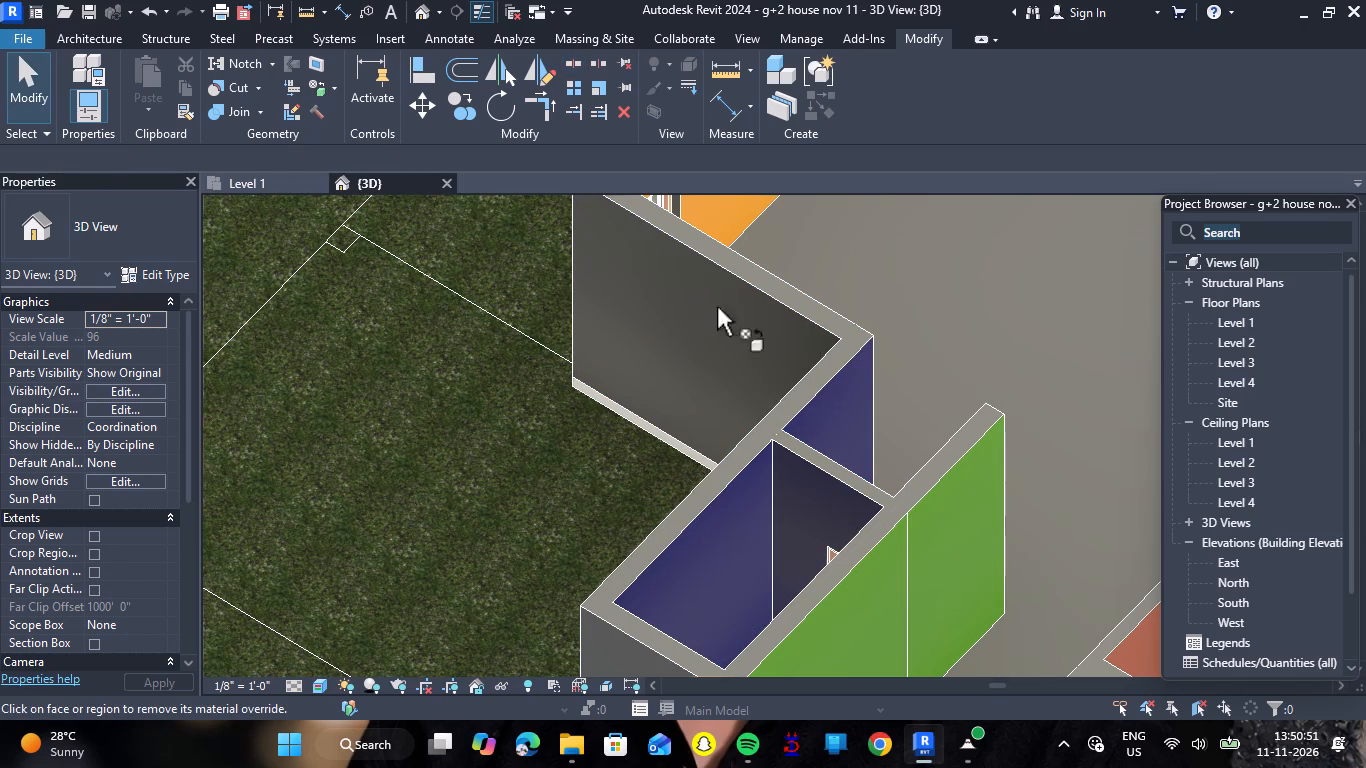
pyautogui.click(854, 425)
pyautogui.write('pt')
pyautogui.click(257, 526)
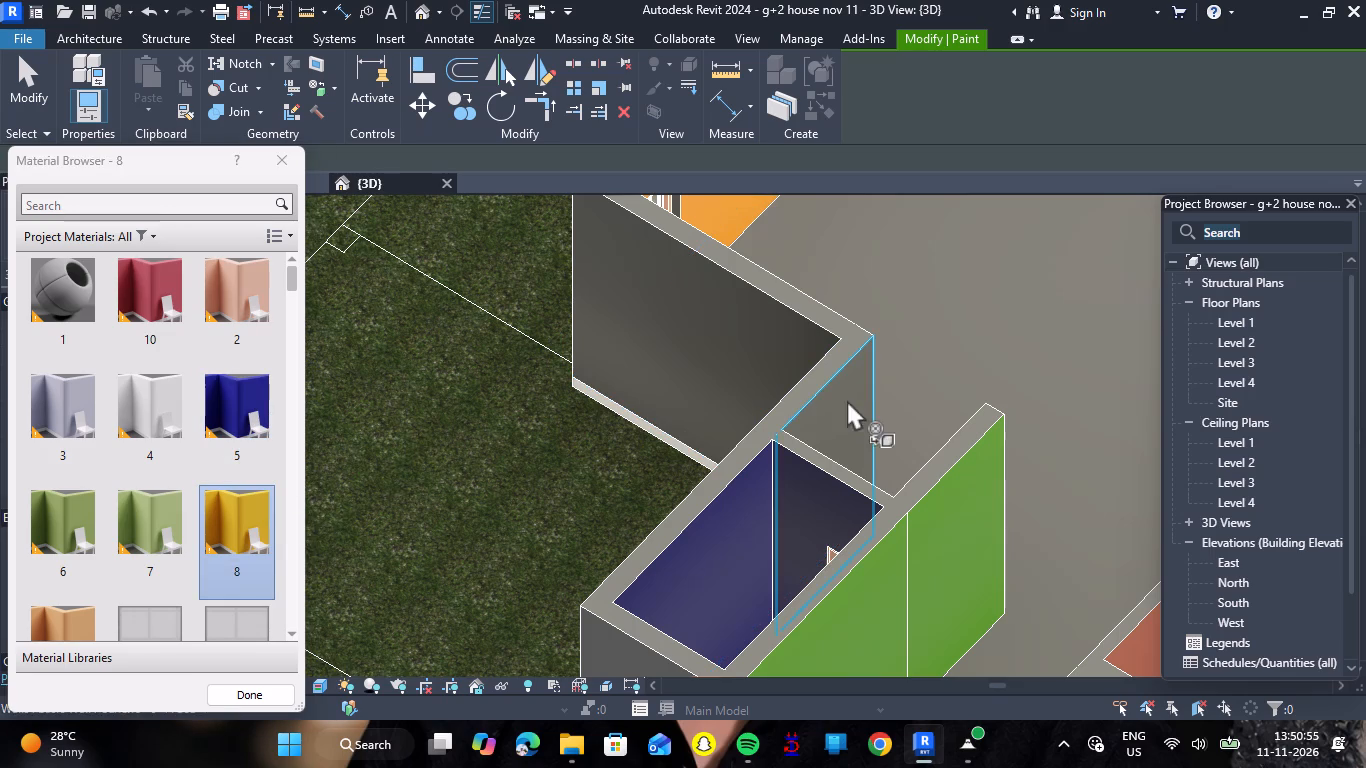
pyautogui.click(855, 384)
# Examine the painted ground-floor interior from other angles, look through the project materials and end the Paint command.
pyautogui.scroll(-10, 925, 361)
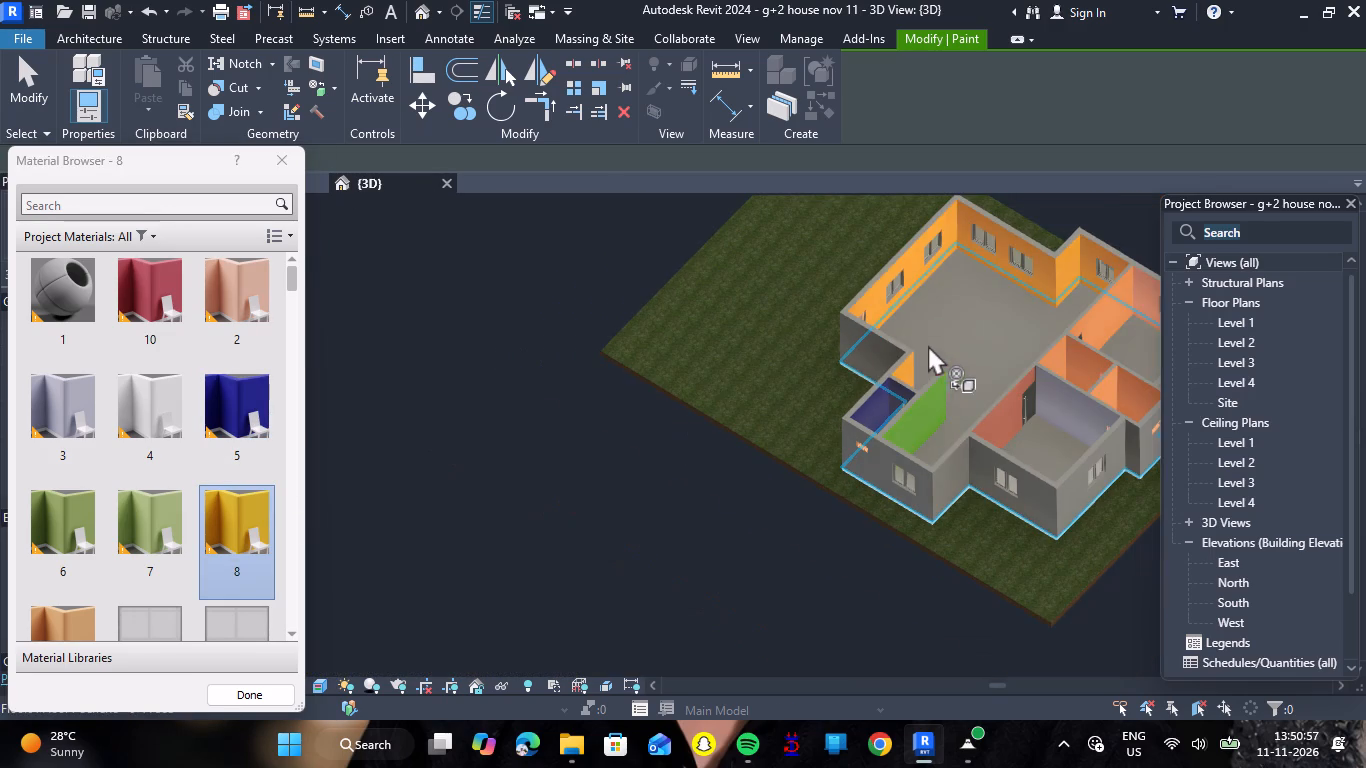
pyautogui.scroll(7, 1003, 272)
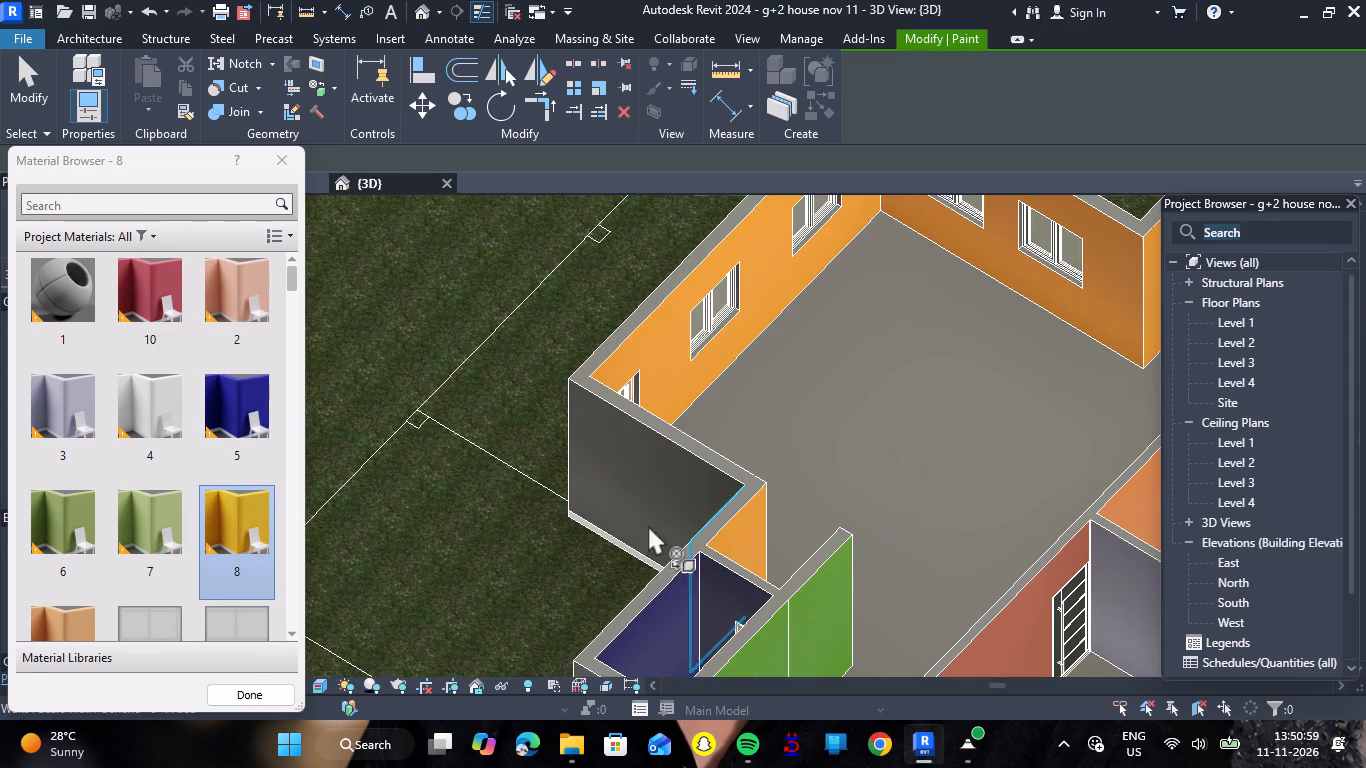
pyautogui.scroll(-7, 362, 494)
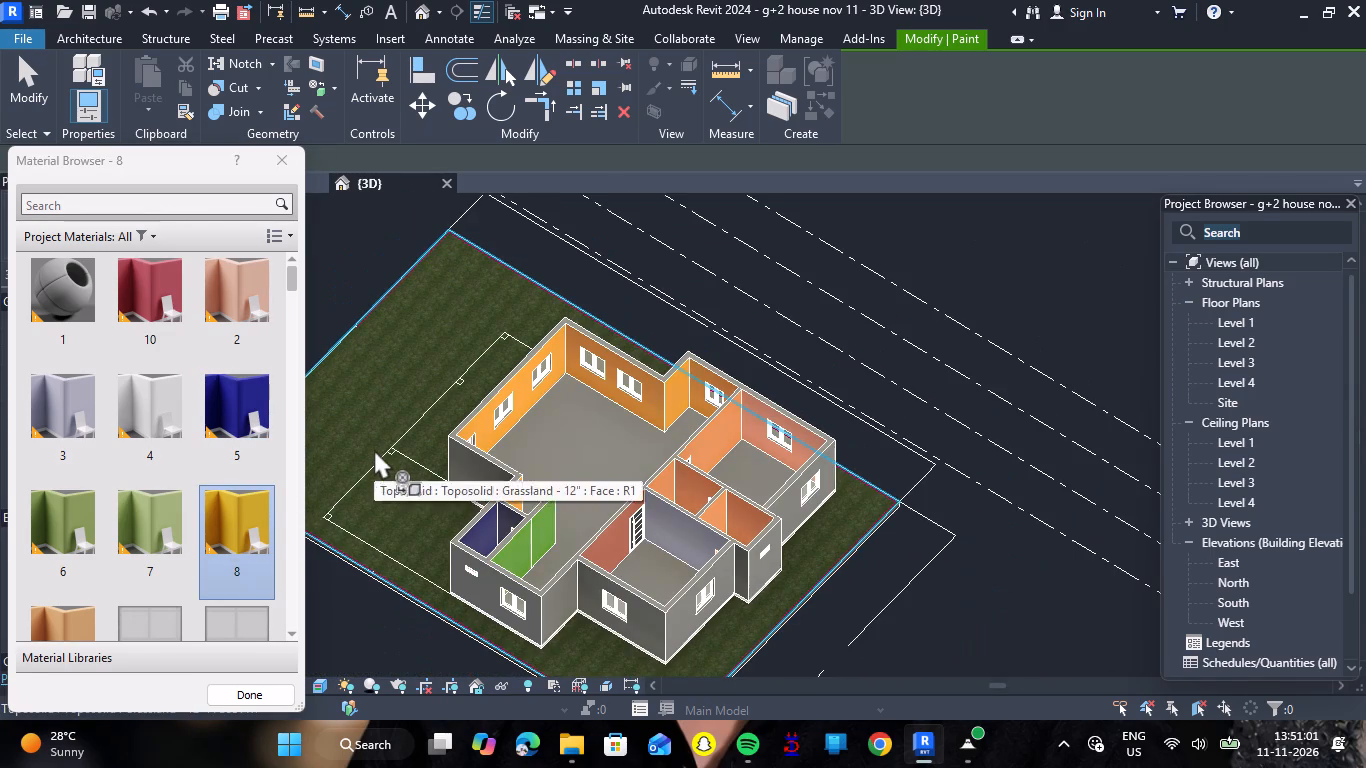
pyautogui.scroll(2, 888, 593)
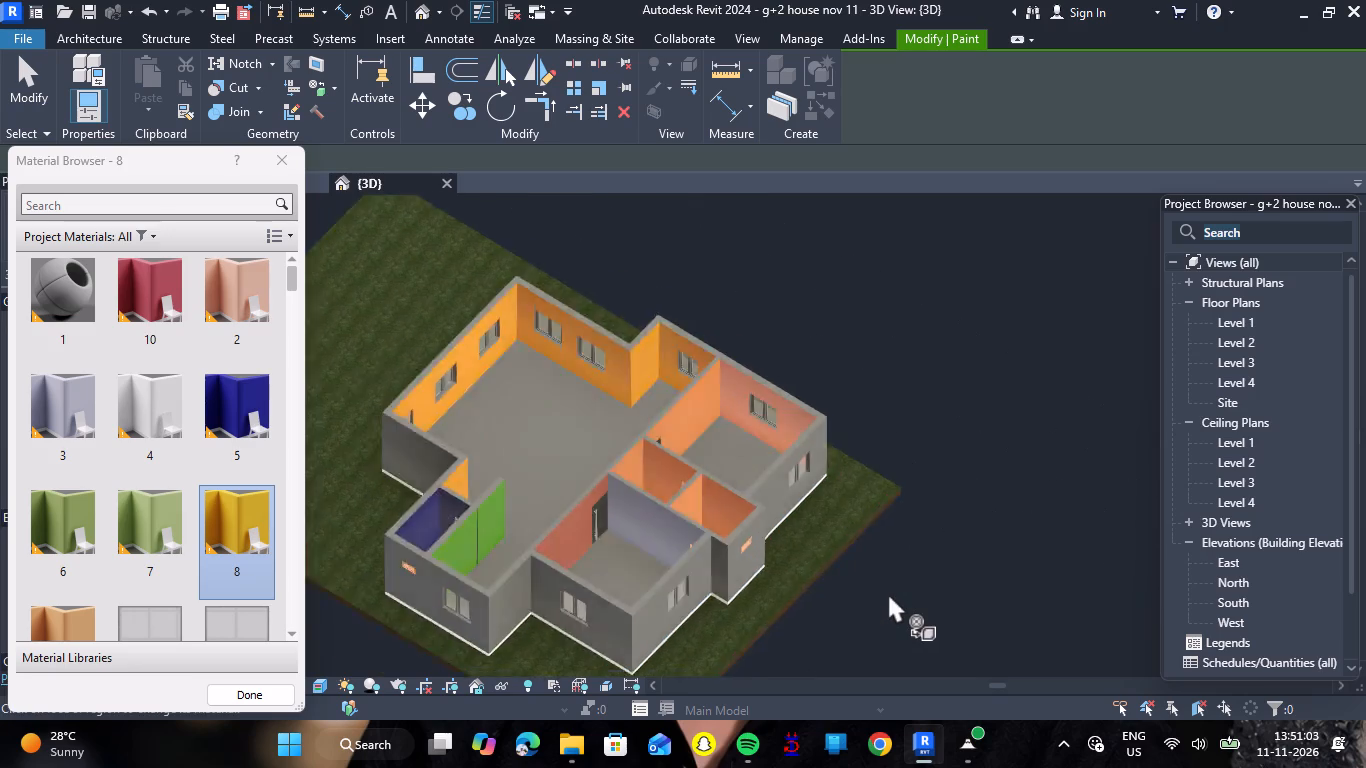
pyautogui.scroll(1, 888, 593)
pyautogui.scroll(-3, 893, 591)
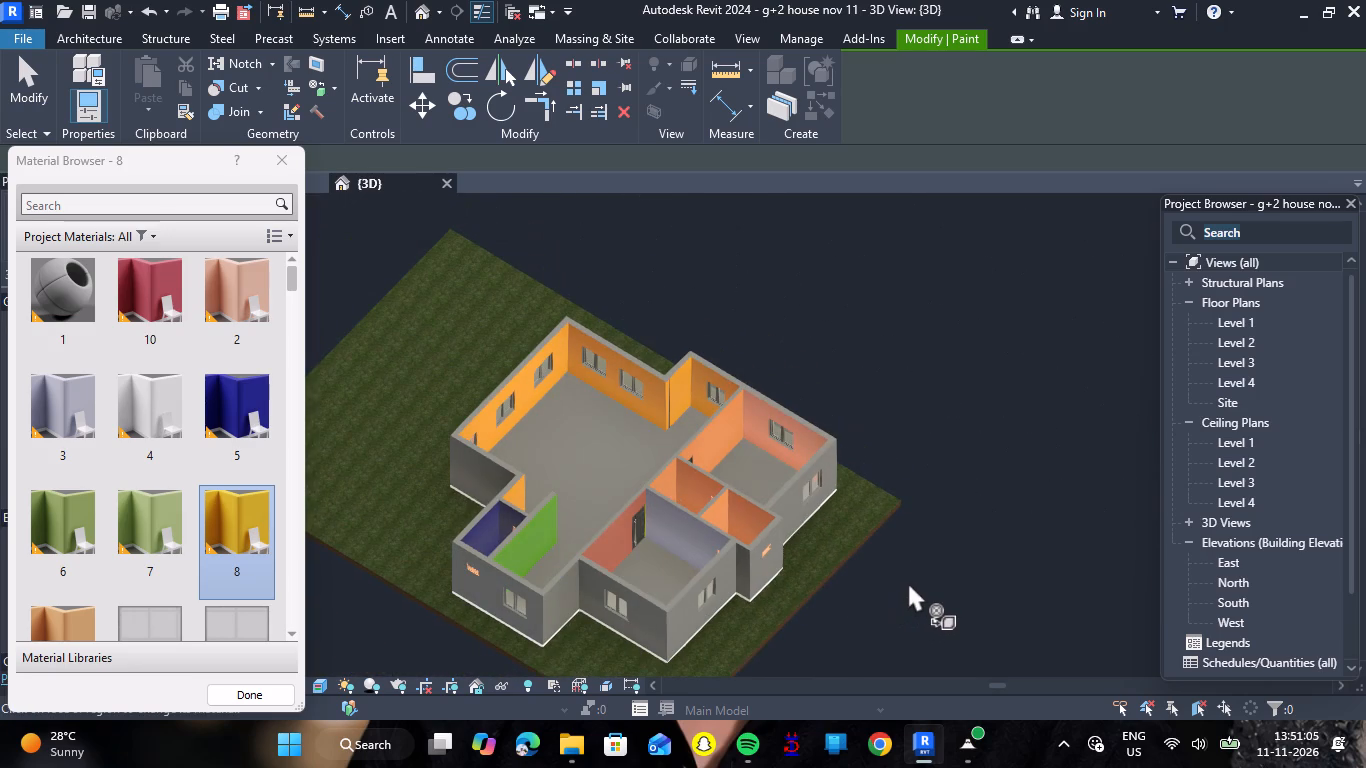
pyautogui.keyDown('shift'); pyautogui.moveTo(908, 592); pyautogui.dragTo(943, 424, button='right'); pyautogui.keyUp('shift')
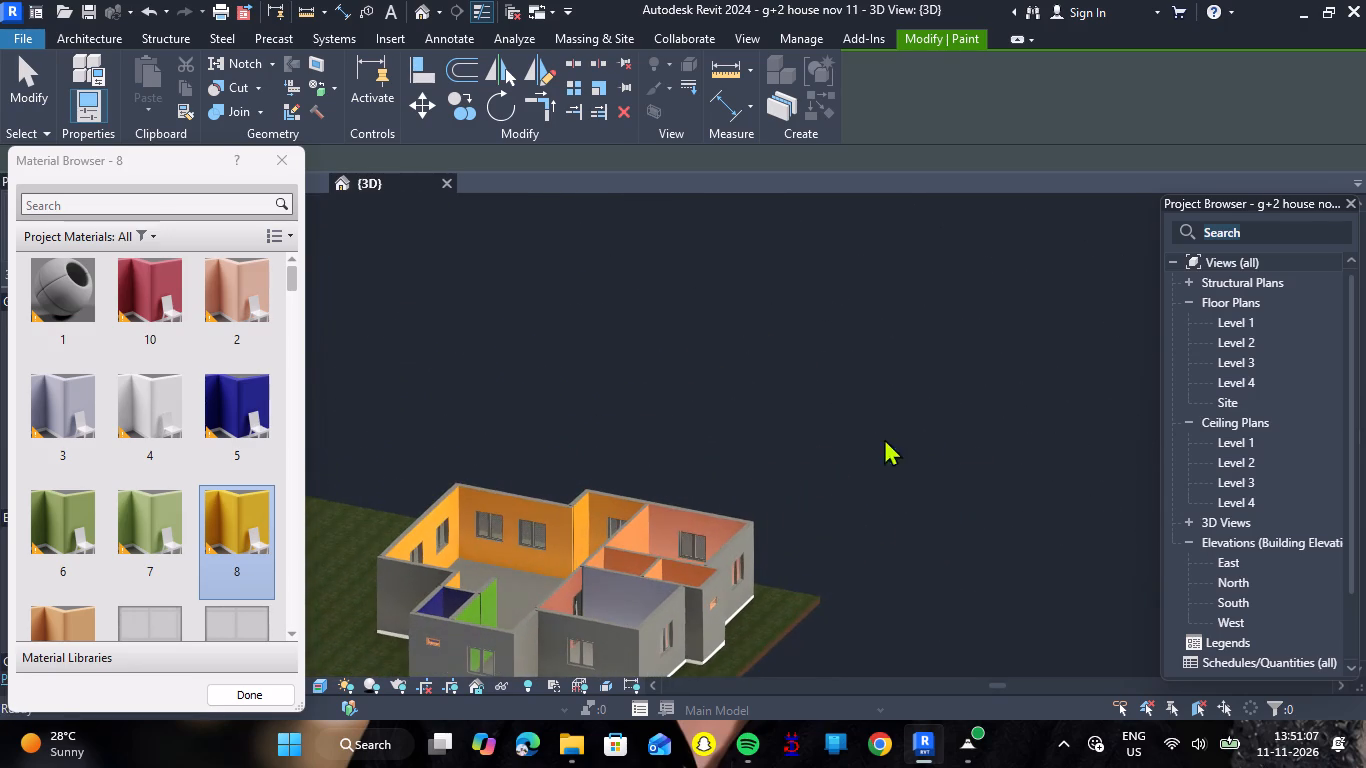
pyautogui.scroll(6, 421, 600)
pyautogui.scroll(-10, 211, 465)
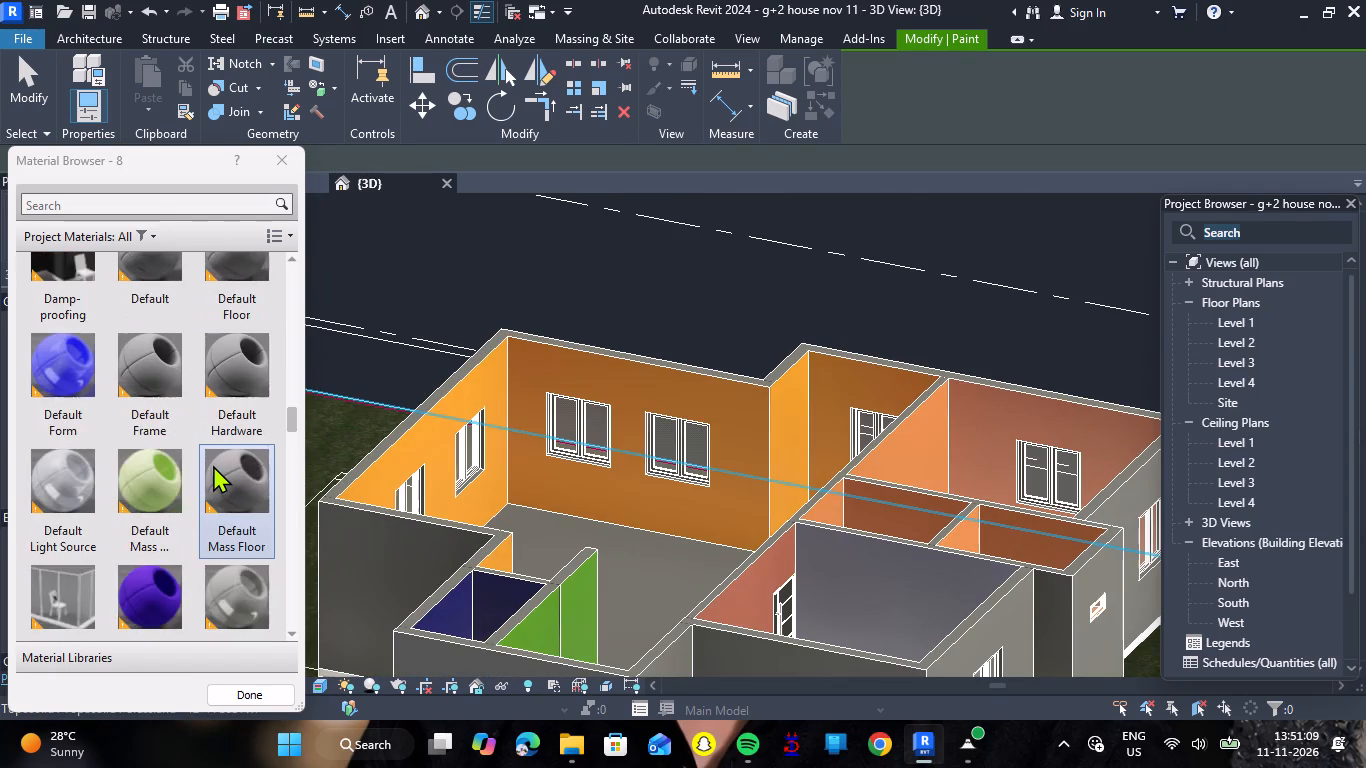
pyautogui.scroll(-11, 213, 465)
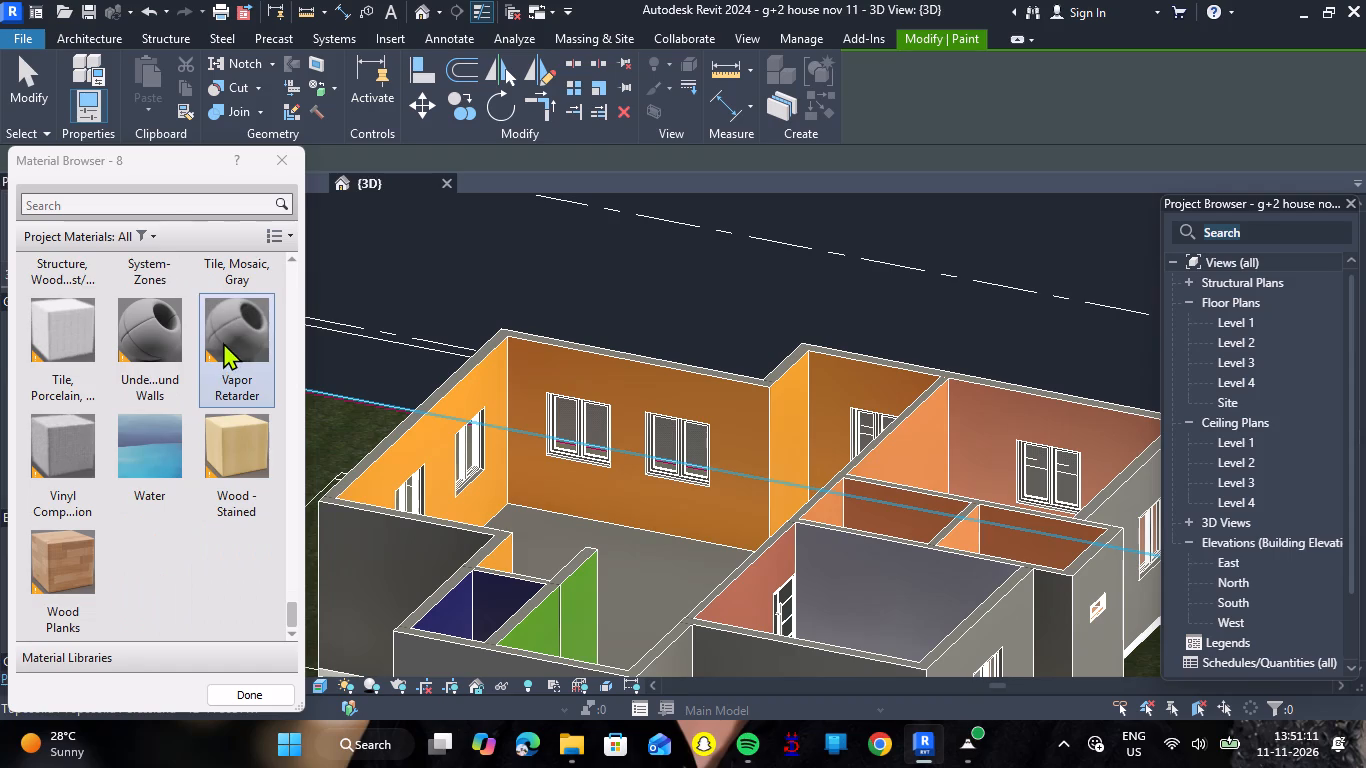
pyautogui.click(289, 175)
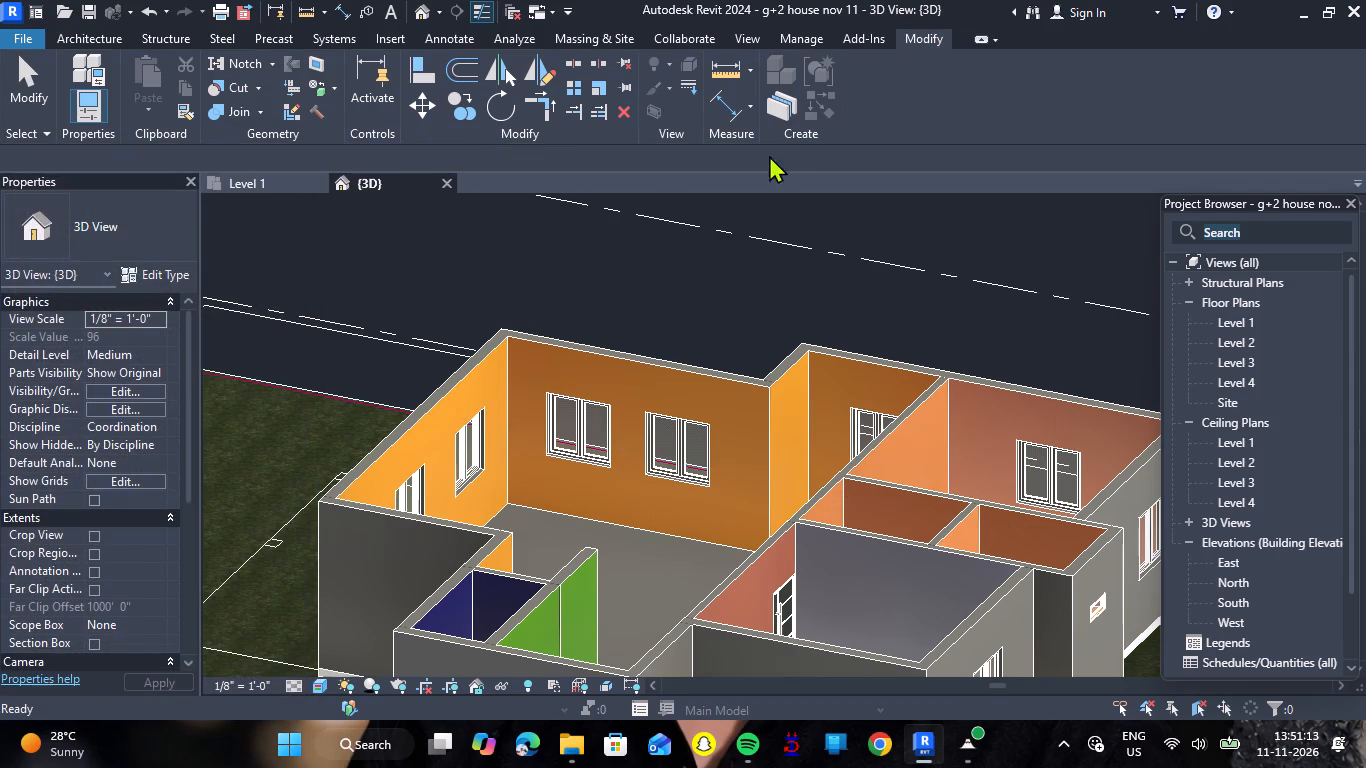
# Create a new project material and name it "flooring tiles".
pyautogui.click(795, 28)
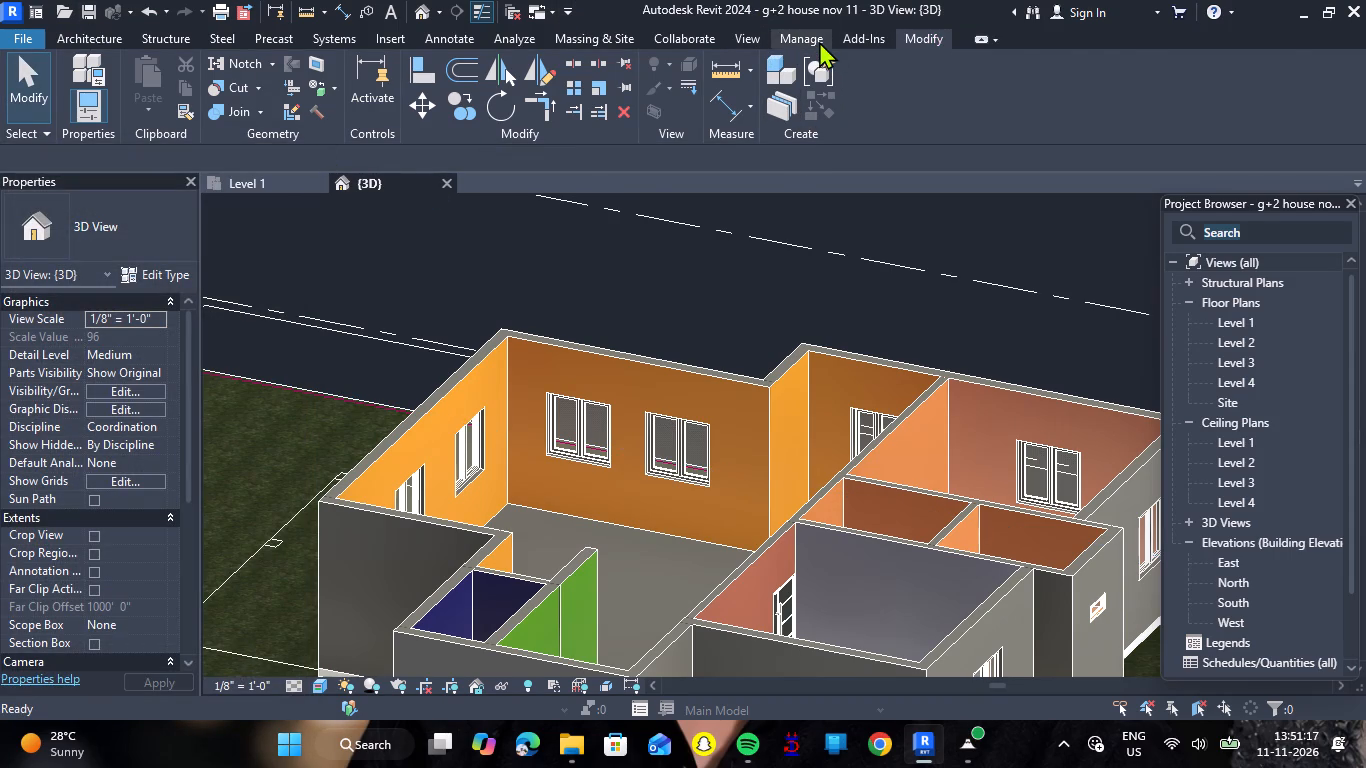
pyautogui.click(819, 41)
pyautogui.click(76, 81)
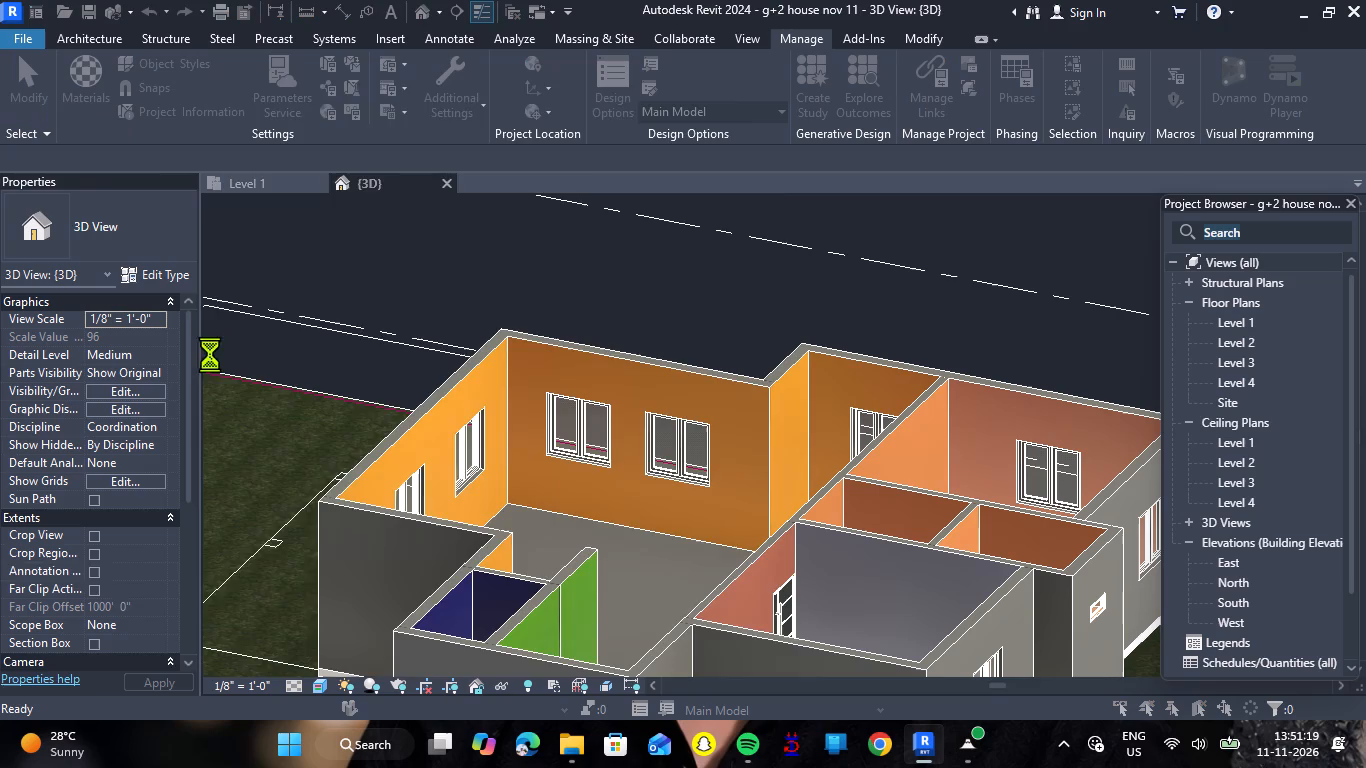
pyautogui.click(298, 598)
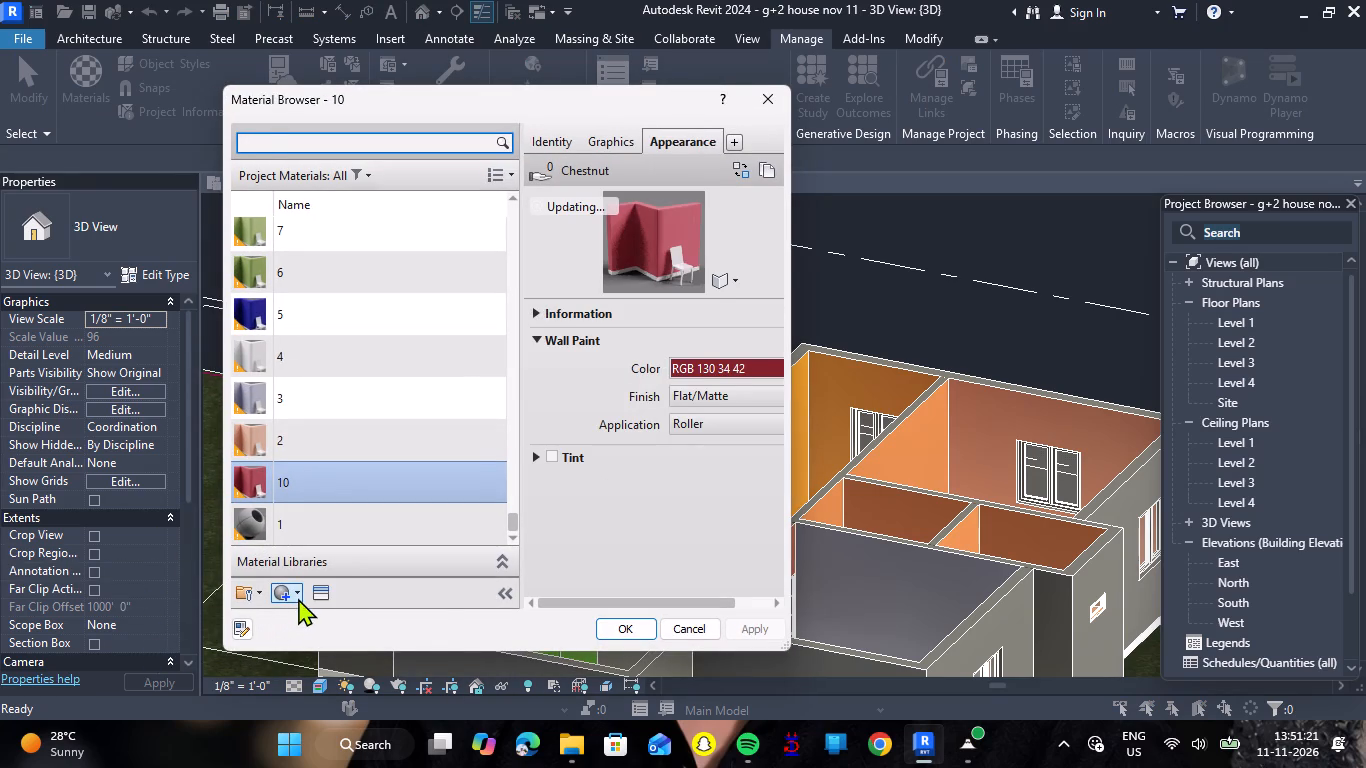
pyautogui.click(306, 612)
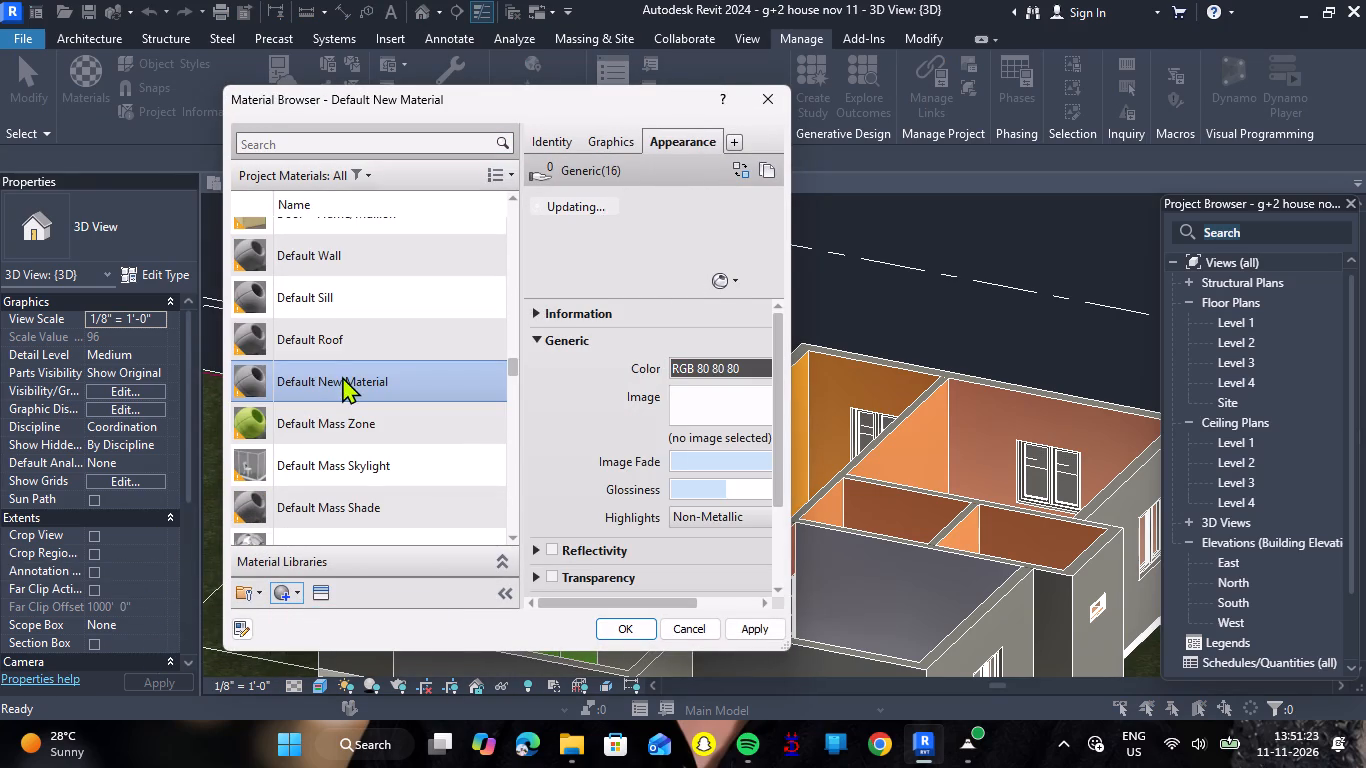
pyautogui.rightClick(342, 377)
pyautogui.click(428, 451)
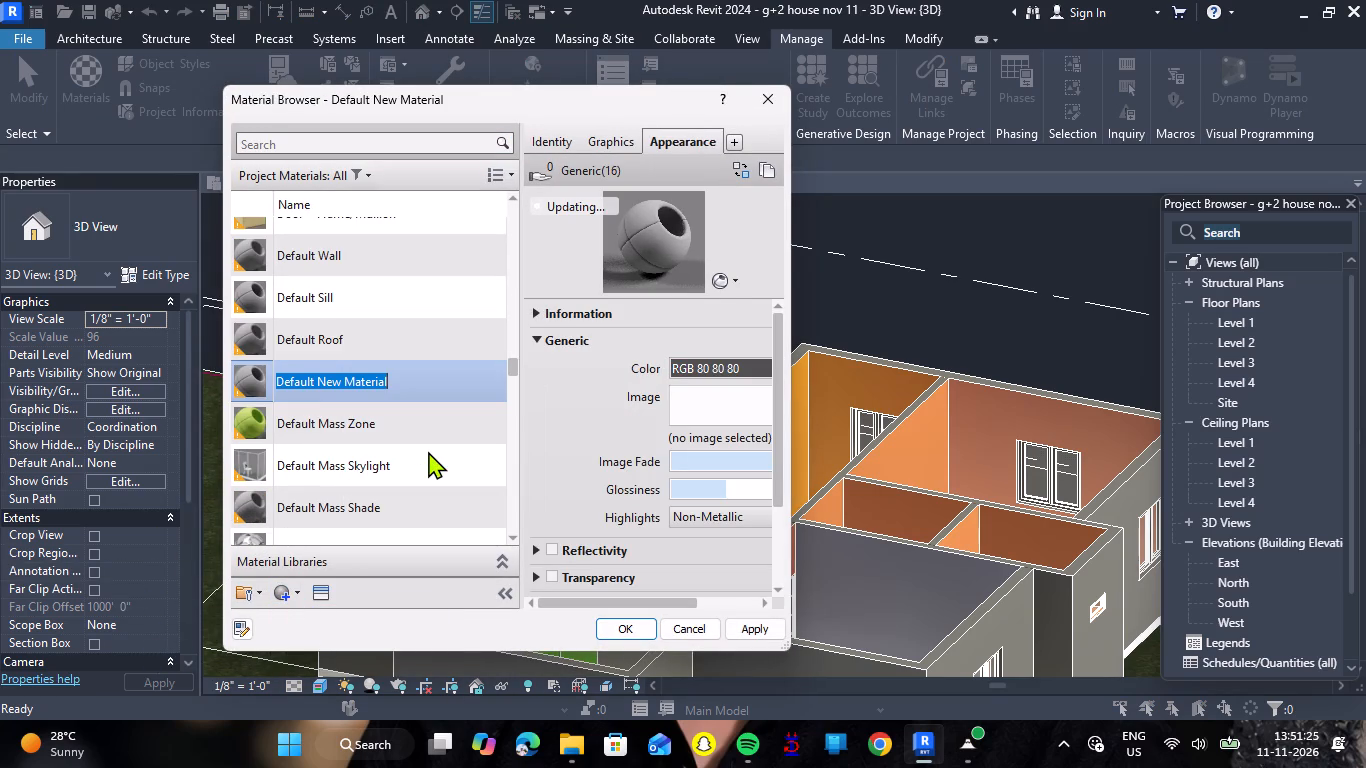
pyautogui.press('Delete')
pyautogui.write('flooring')
pyautogui.press('space')
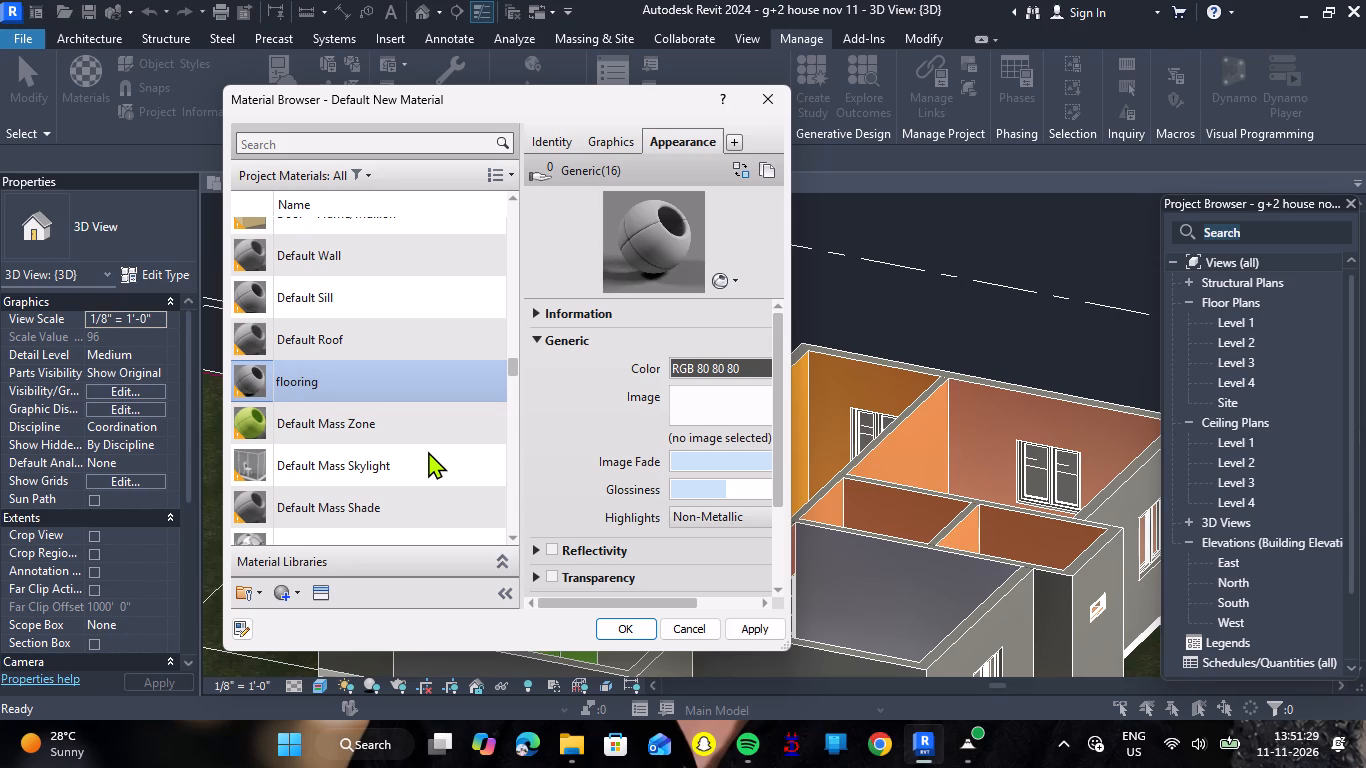
pyautogui.write('tiles')
pyautogui.press('space')
# Look through the Carpet, Stone, Tile, Vinyl and Wood flooring appearances in the Appearance Library for the flooring tiles material.
pyautogui.click(322, 579)
pyautogui.click(321, 595)
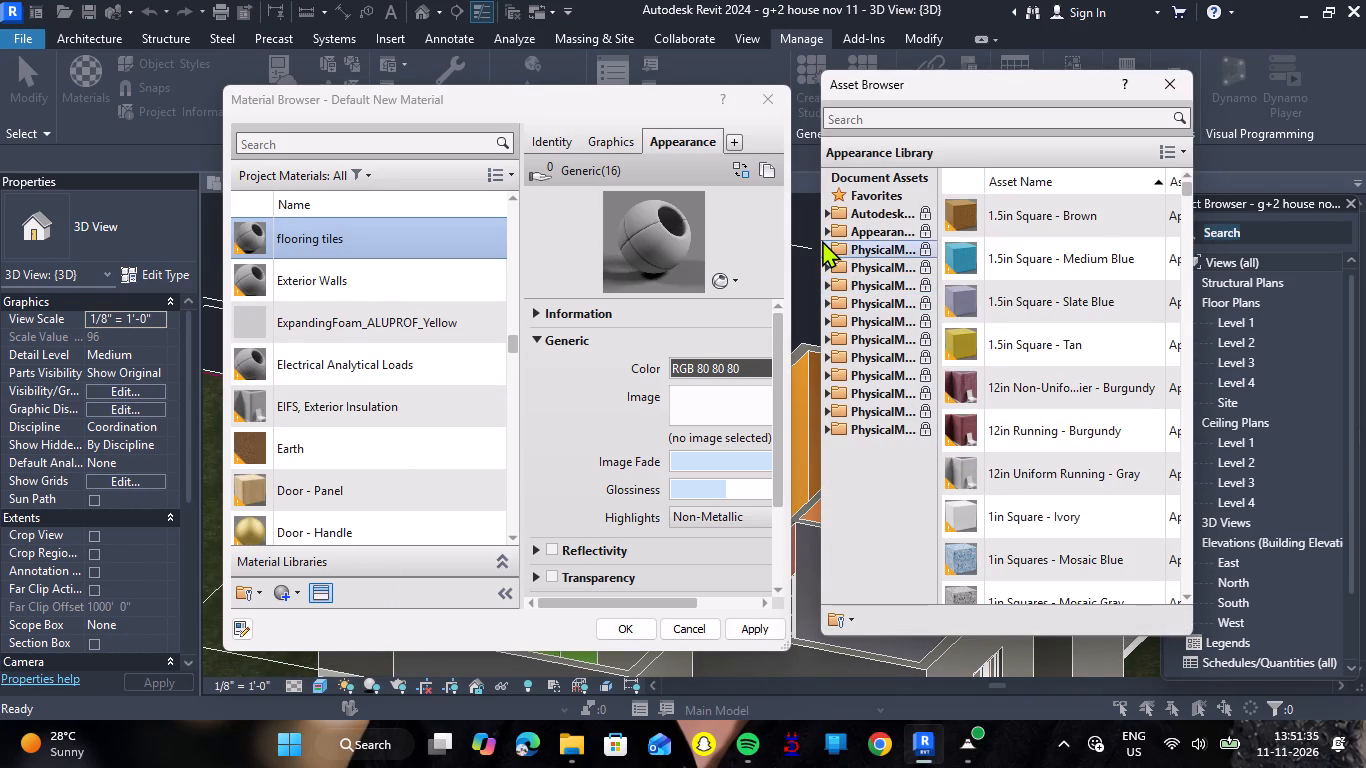
pyautogui.click(823, 233)
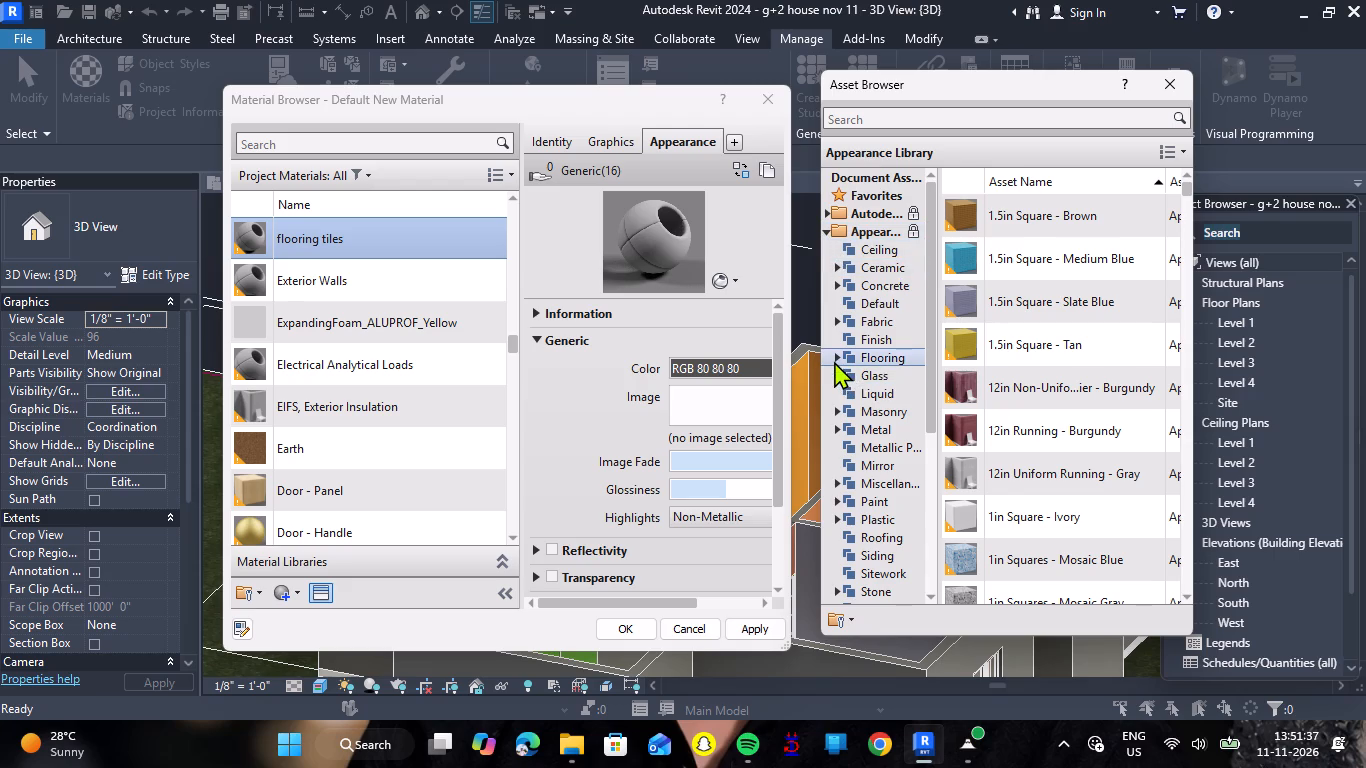
pyautogui.click(834, 361)
pyautogui.click(864, 371)
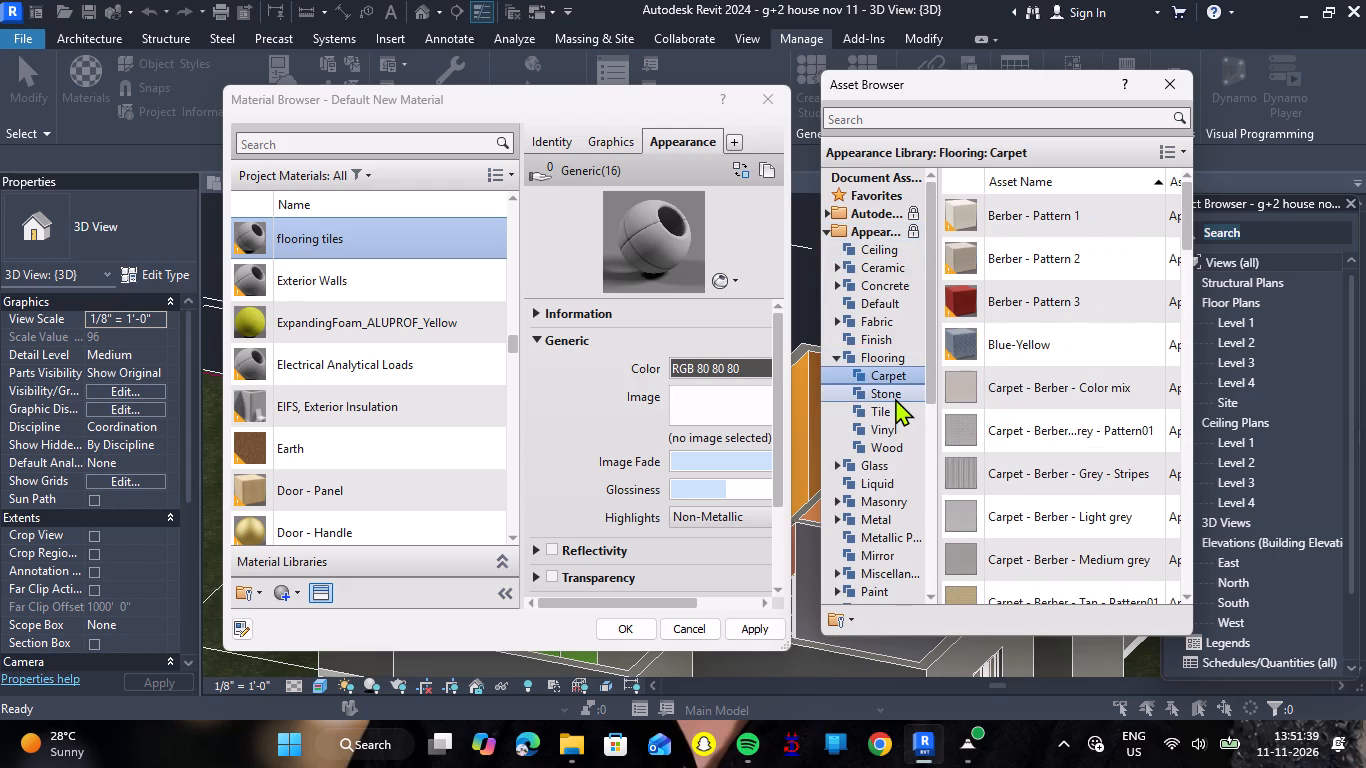
pyautogui.click(895, 398)
pyautogui.click(898, 416)
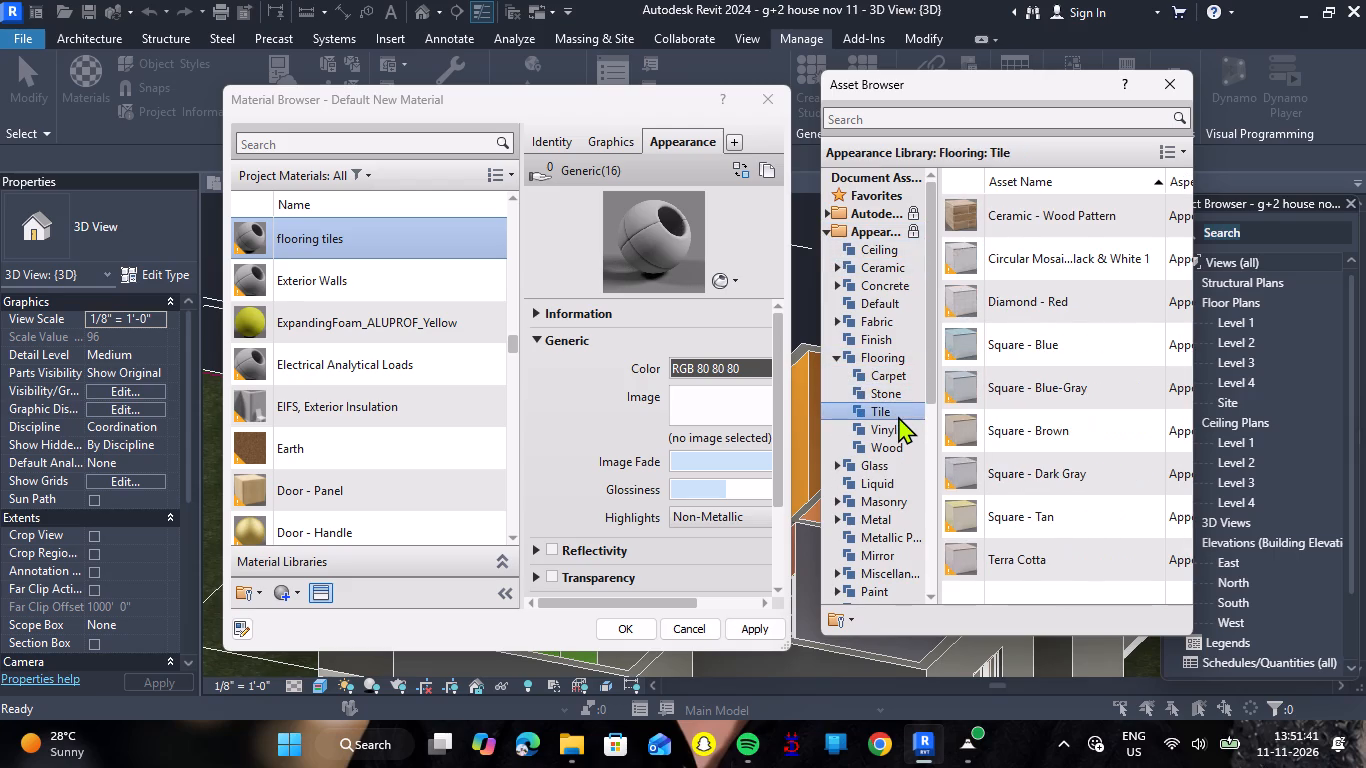
pyautogui.click(897, 430)
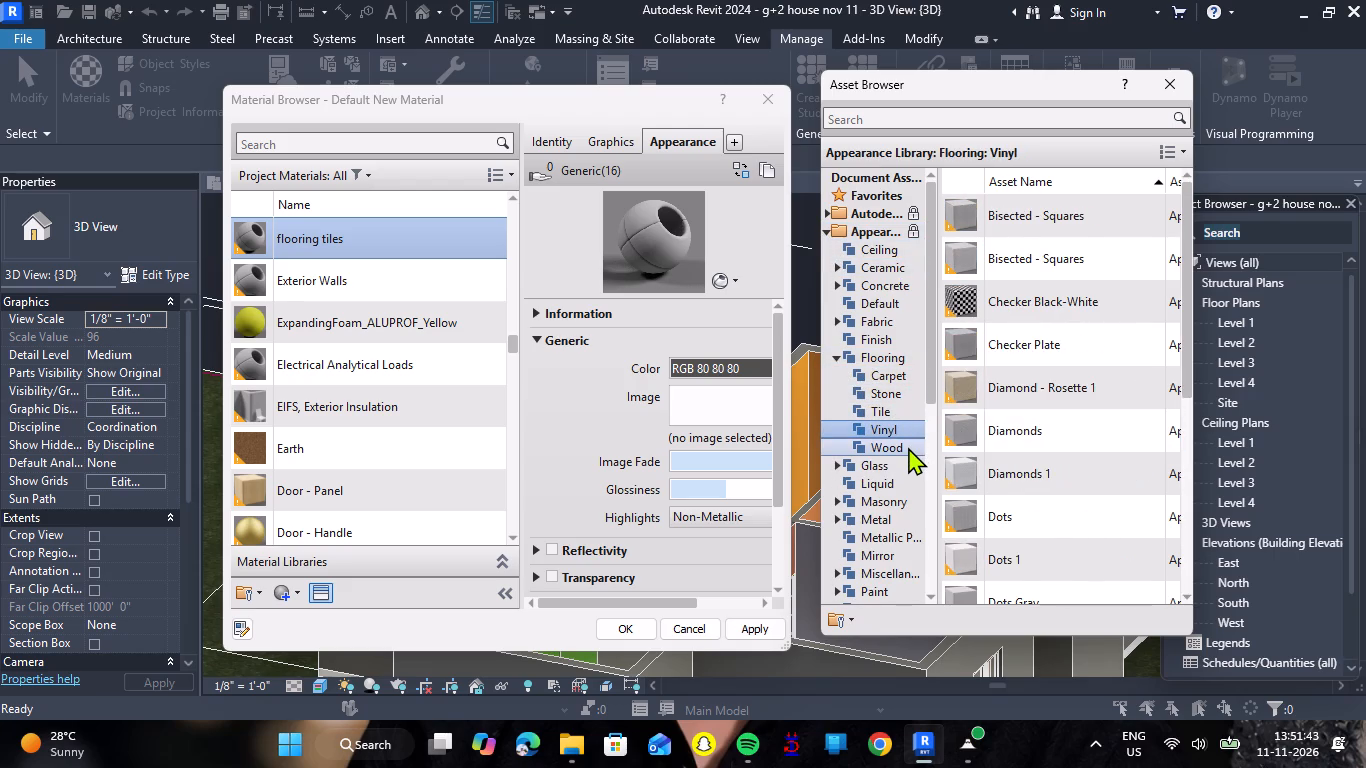
pyautogui.click(907, 448)
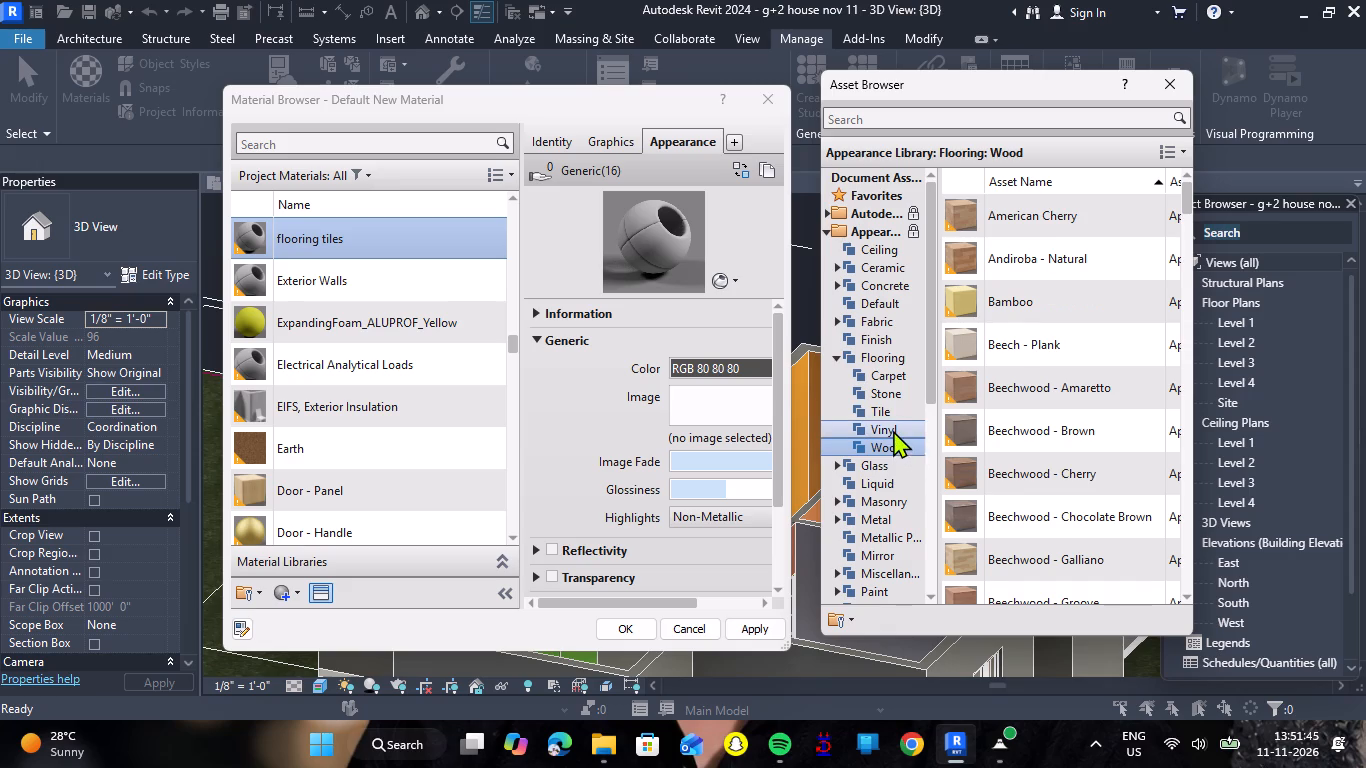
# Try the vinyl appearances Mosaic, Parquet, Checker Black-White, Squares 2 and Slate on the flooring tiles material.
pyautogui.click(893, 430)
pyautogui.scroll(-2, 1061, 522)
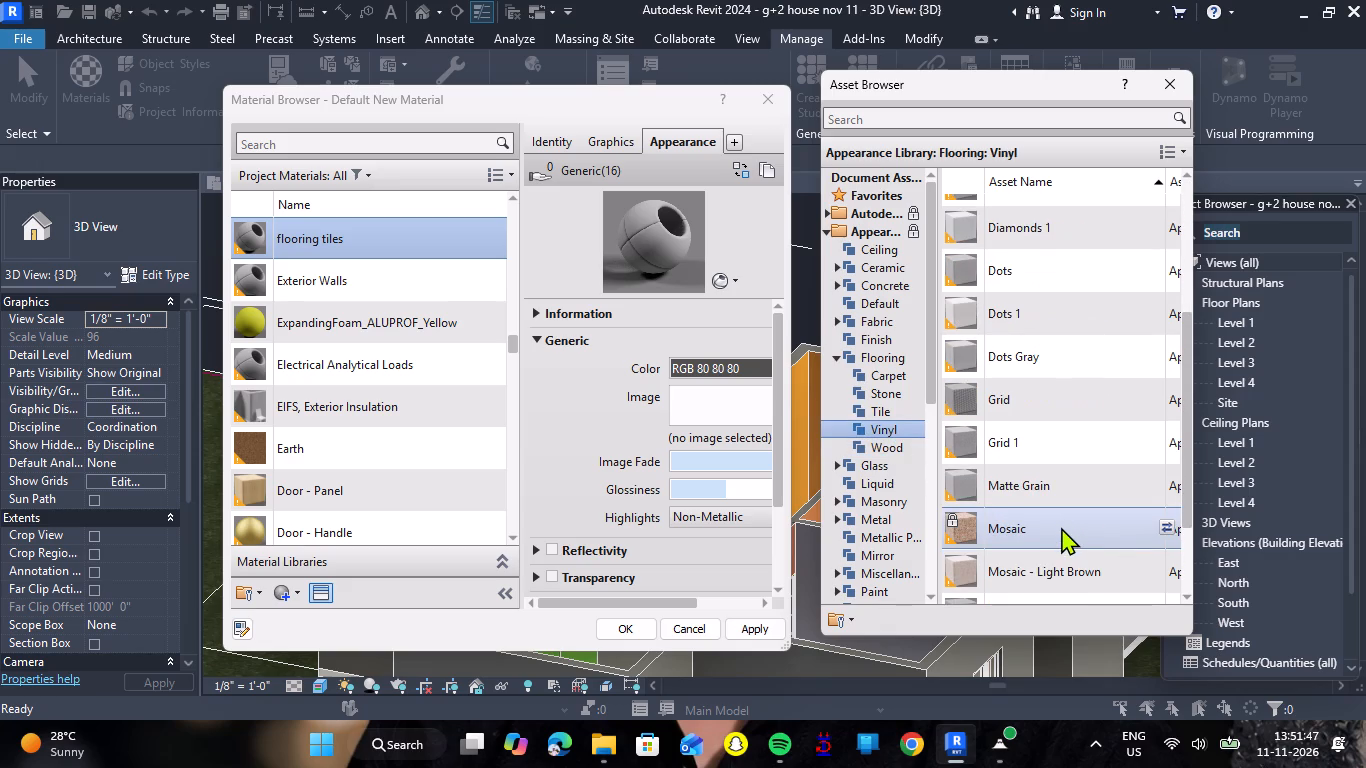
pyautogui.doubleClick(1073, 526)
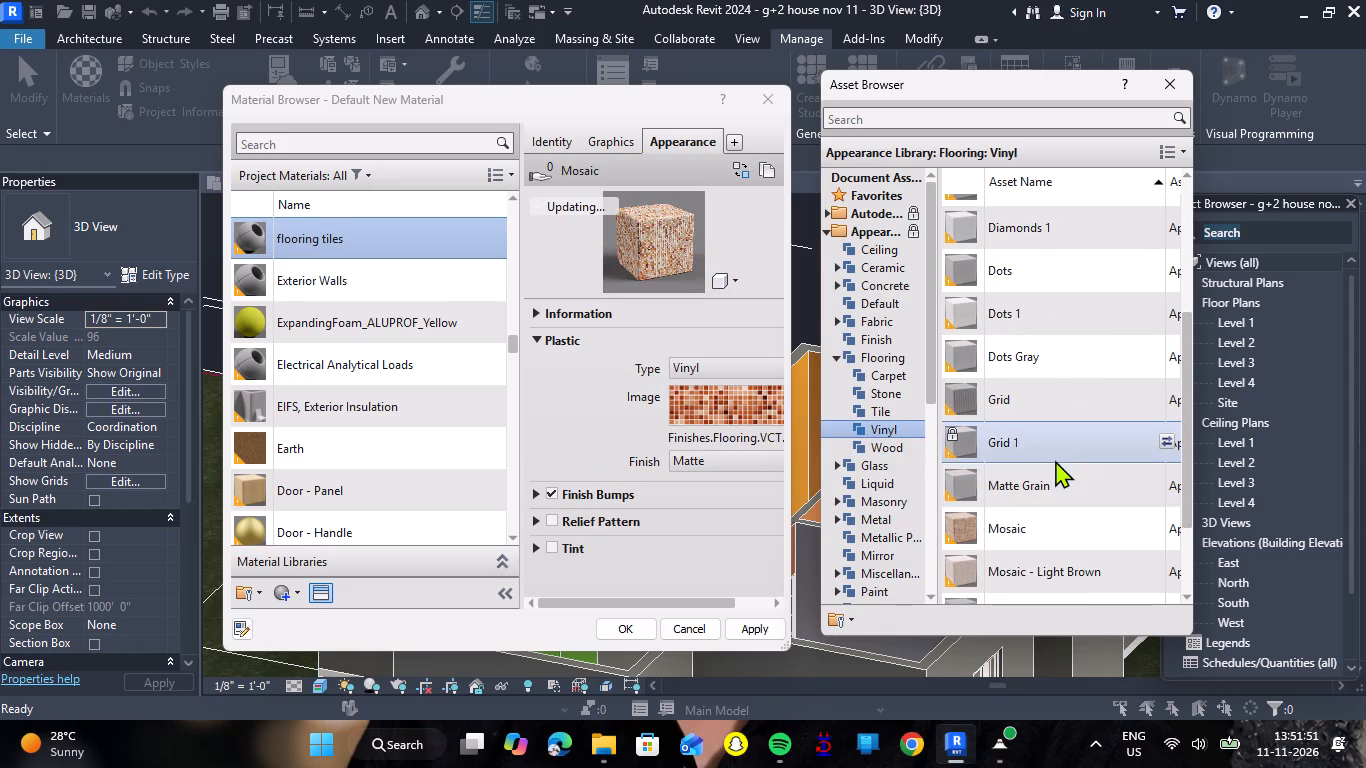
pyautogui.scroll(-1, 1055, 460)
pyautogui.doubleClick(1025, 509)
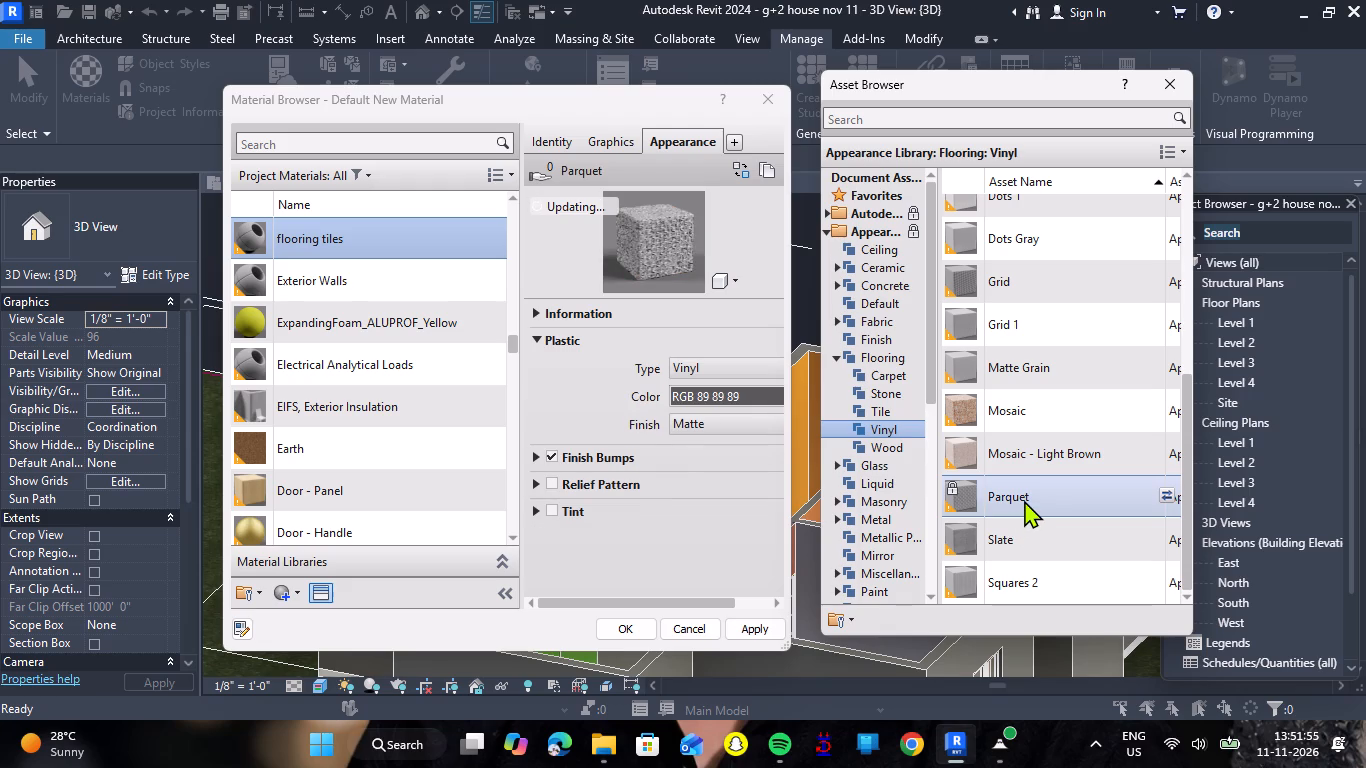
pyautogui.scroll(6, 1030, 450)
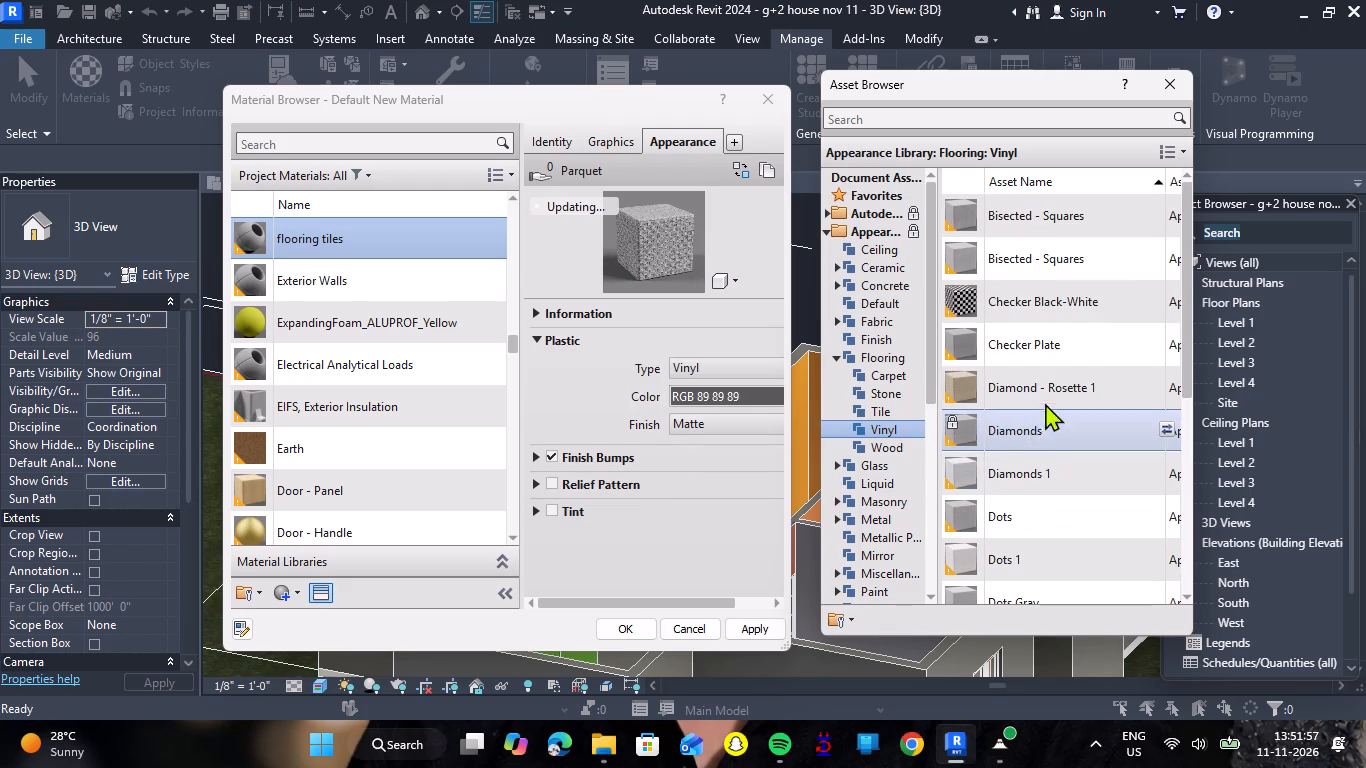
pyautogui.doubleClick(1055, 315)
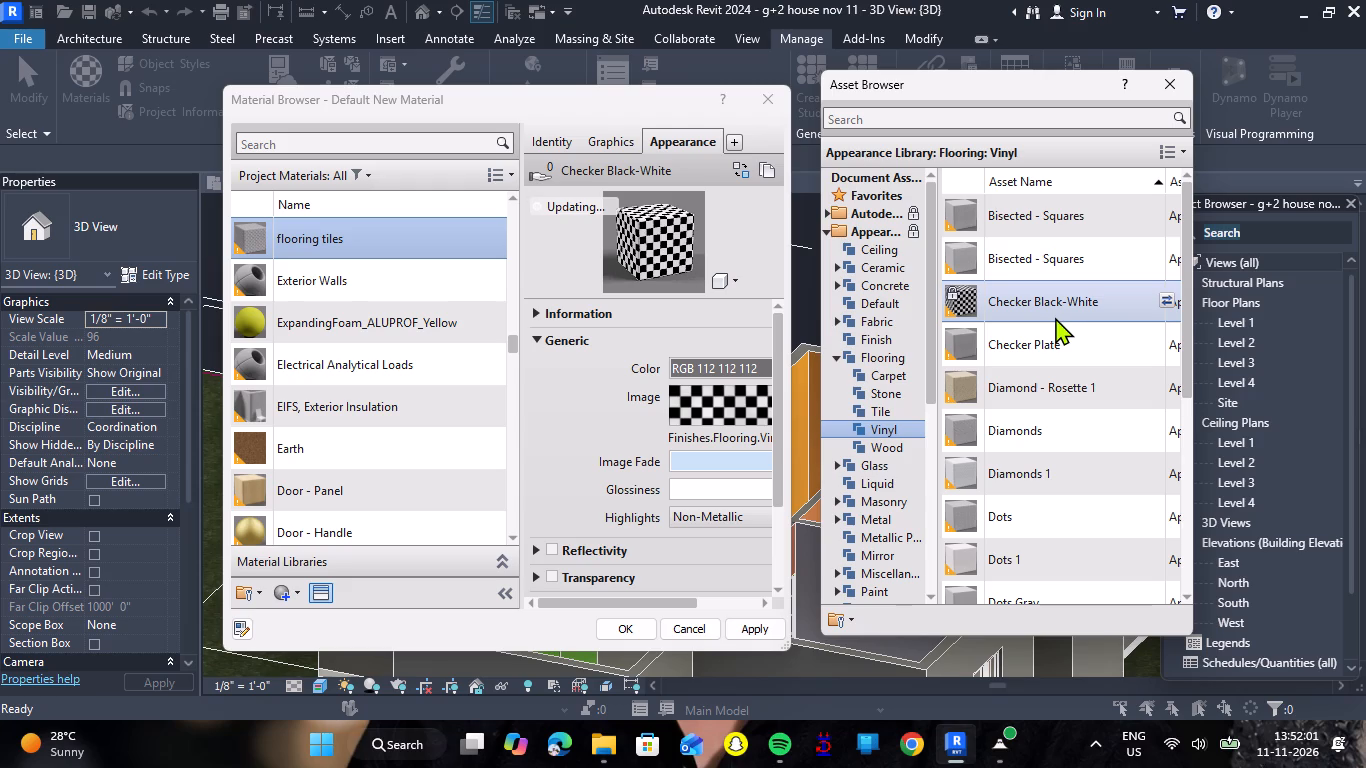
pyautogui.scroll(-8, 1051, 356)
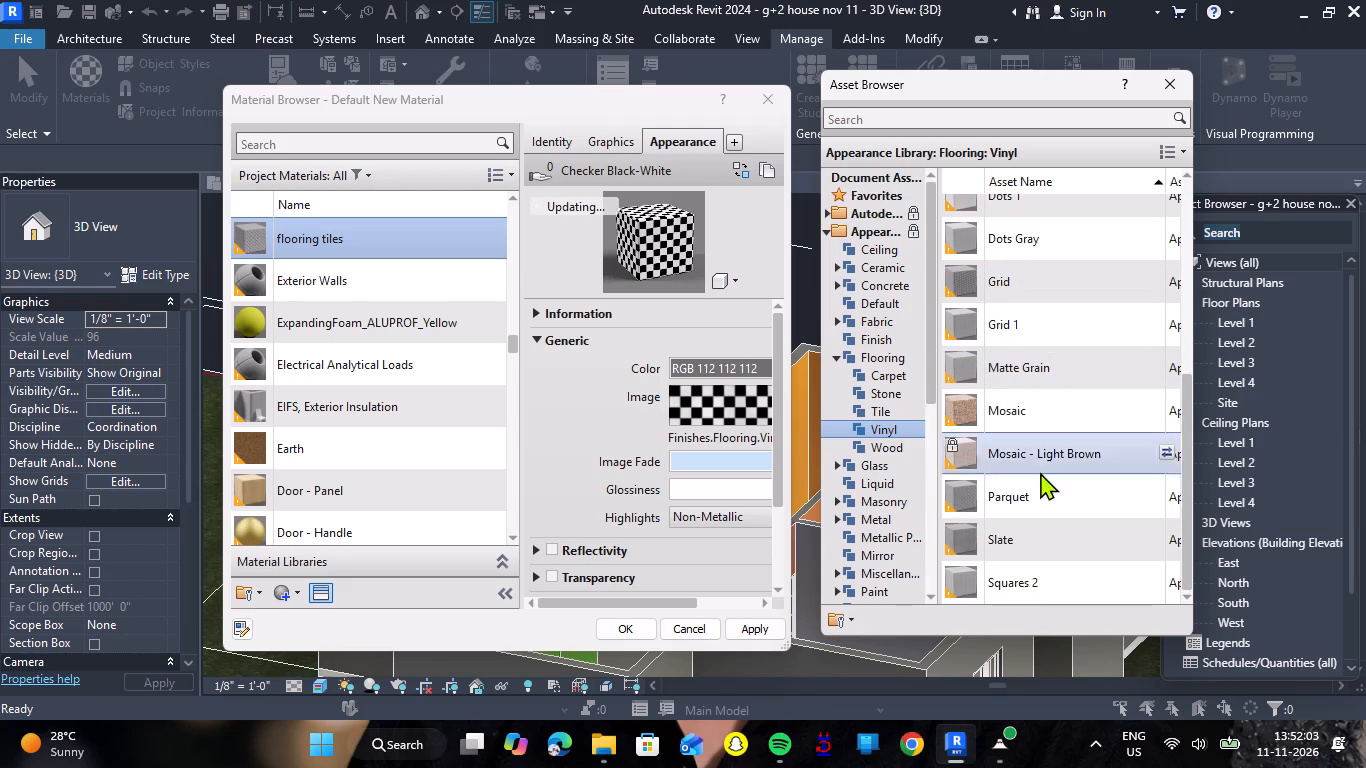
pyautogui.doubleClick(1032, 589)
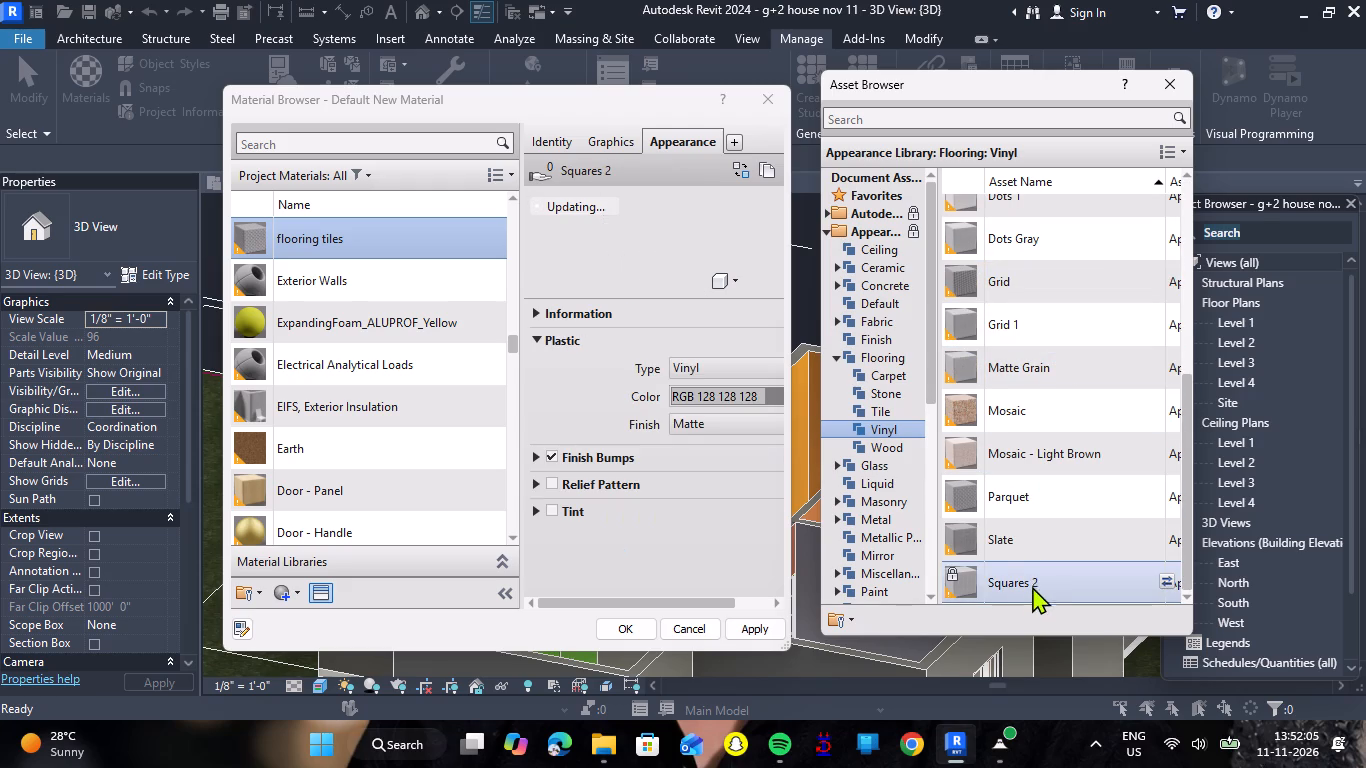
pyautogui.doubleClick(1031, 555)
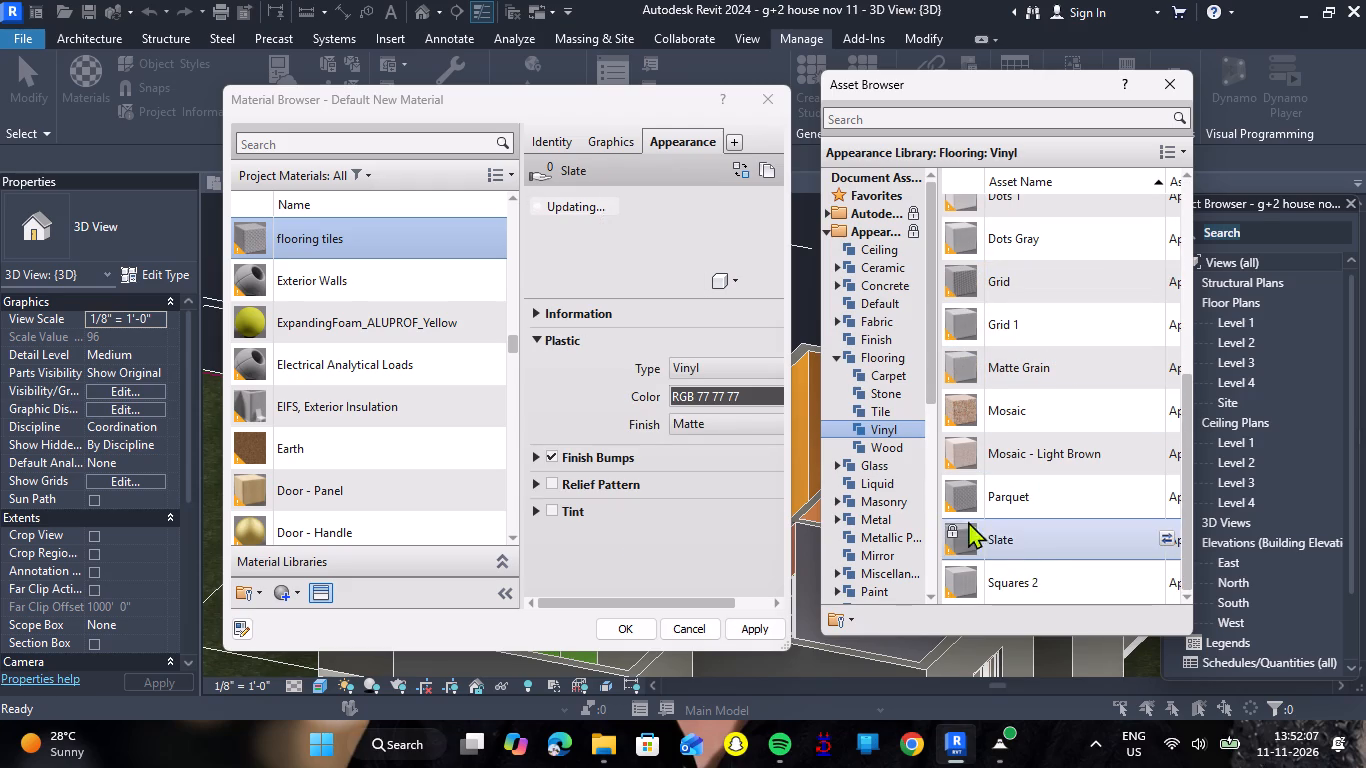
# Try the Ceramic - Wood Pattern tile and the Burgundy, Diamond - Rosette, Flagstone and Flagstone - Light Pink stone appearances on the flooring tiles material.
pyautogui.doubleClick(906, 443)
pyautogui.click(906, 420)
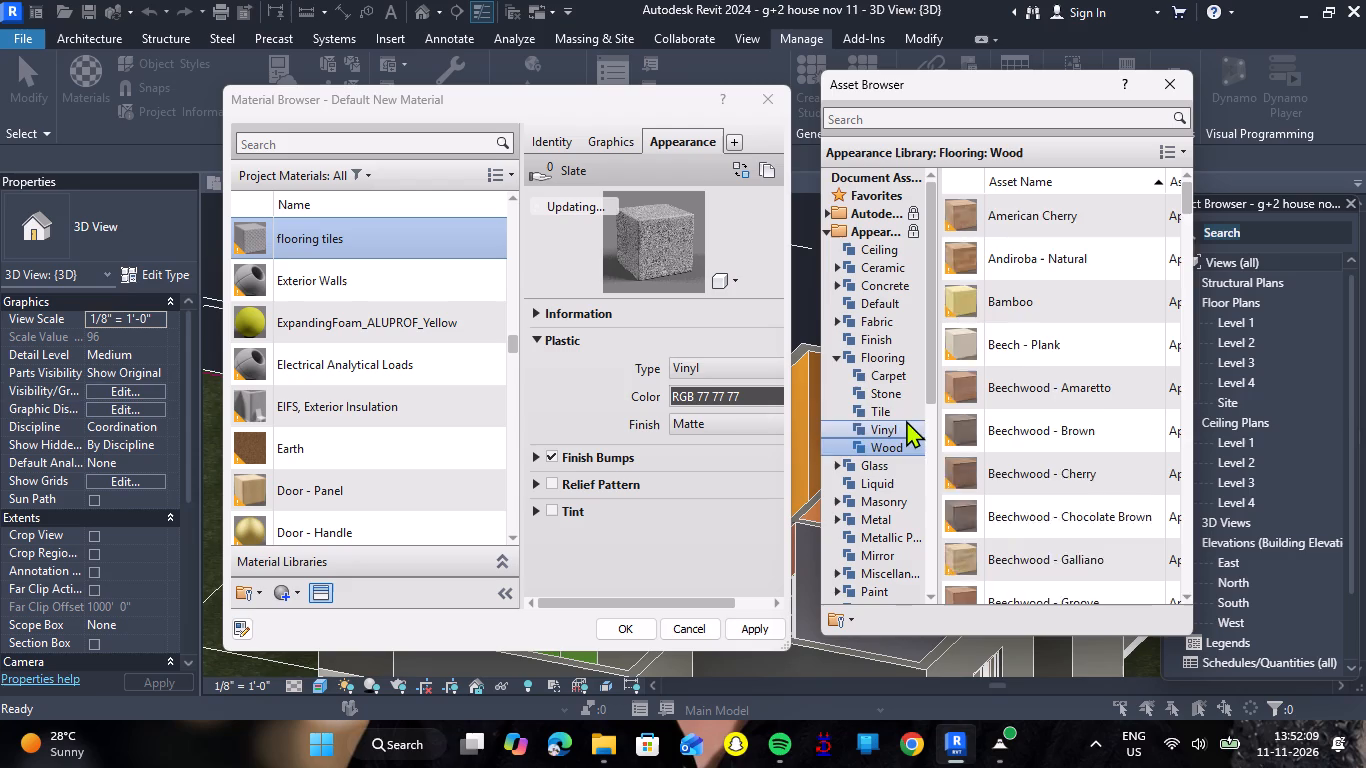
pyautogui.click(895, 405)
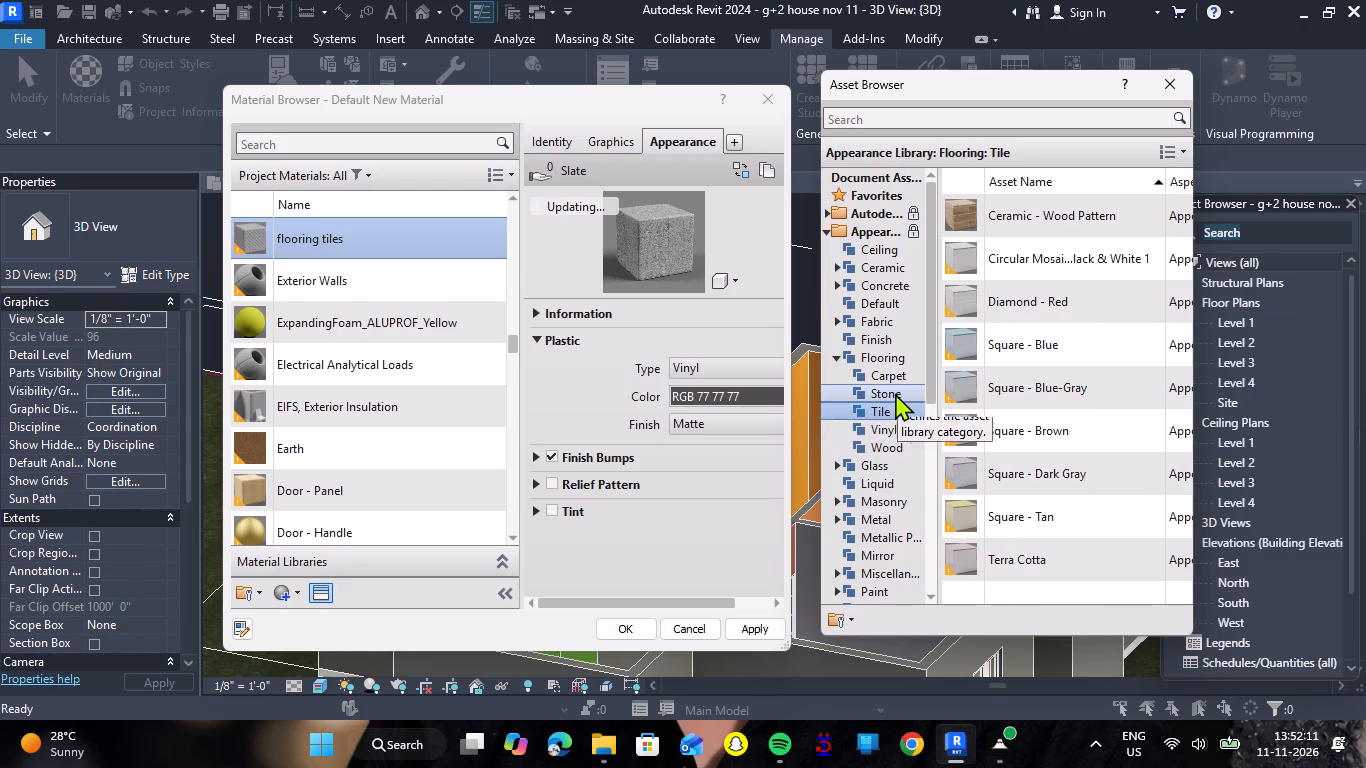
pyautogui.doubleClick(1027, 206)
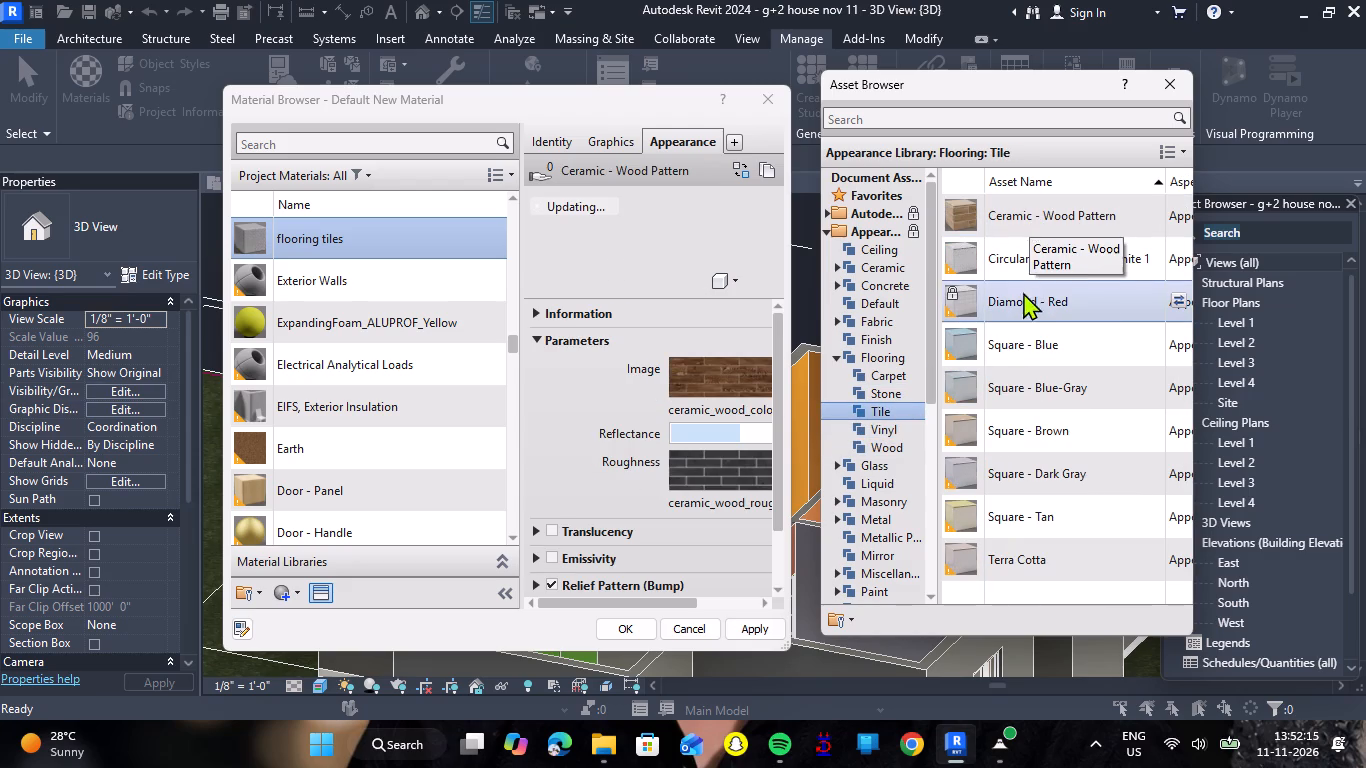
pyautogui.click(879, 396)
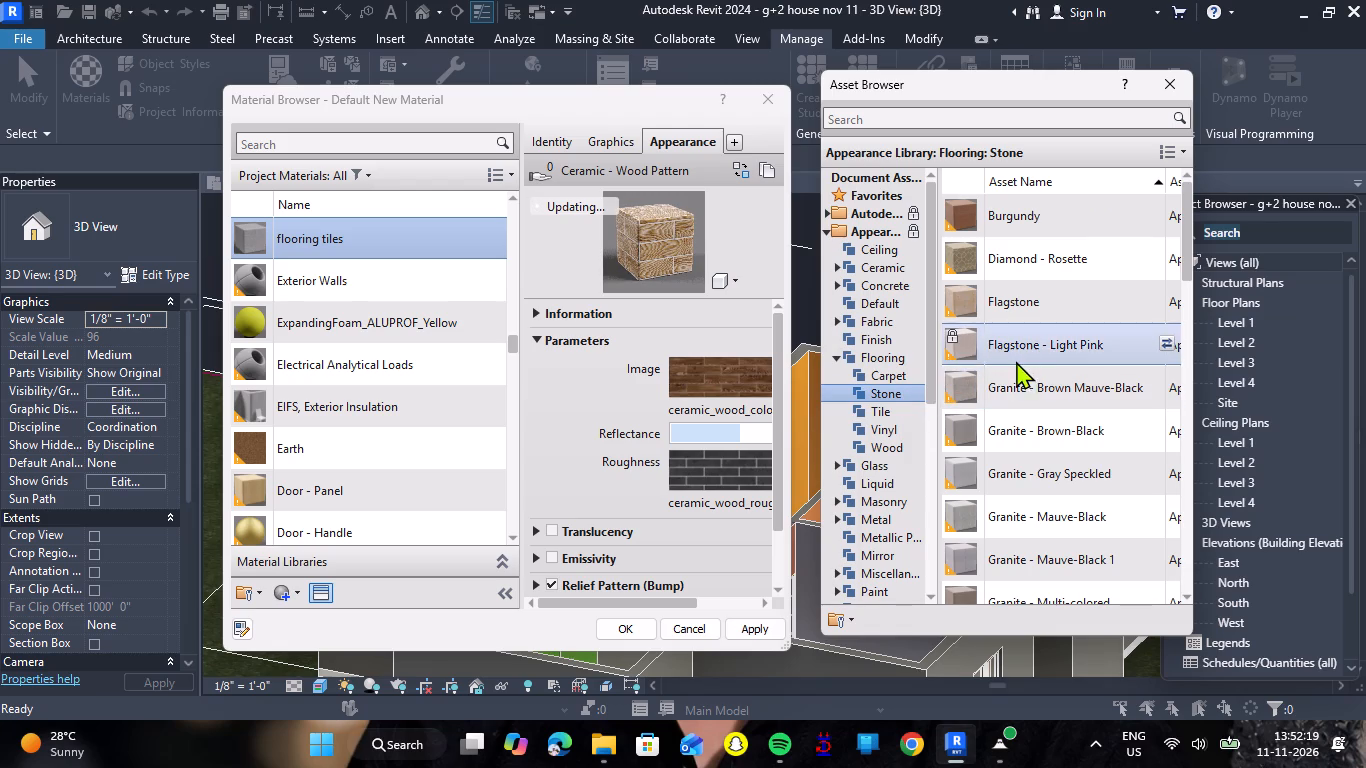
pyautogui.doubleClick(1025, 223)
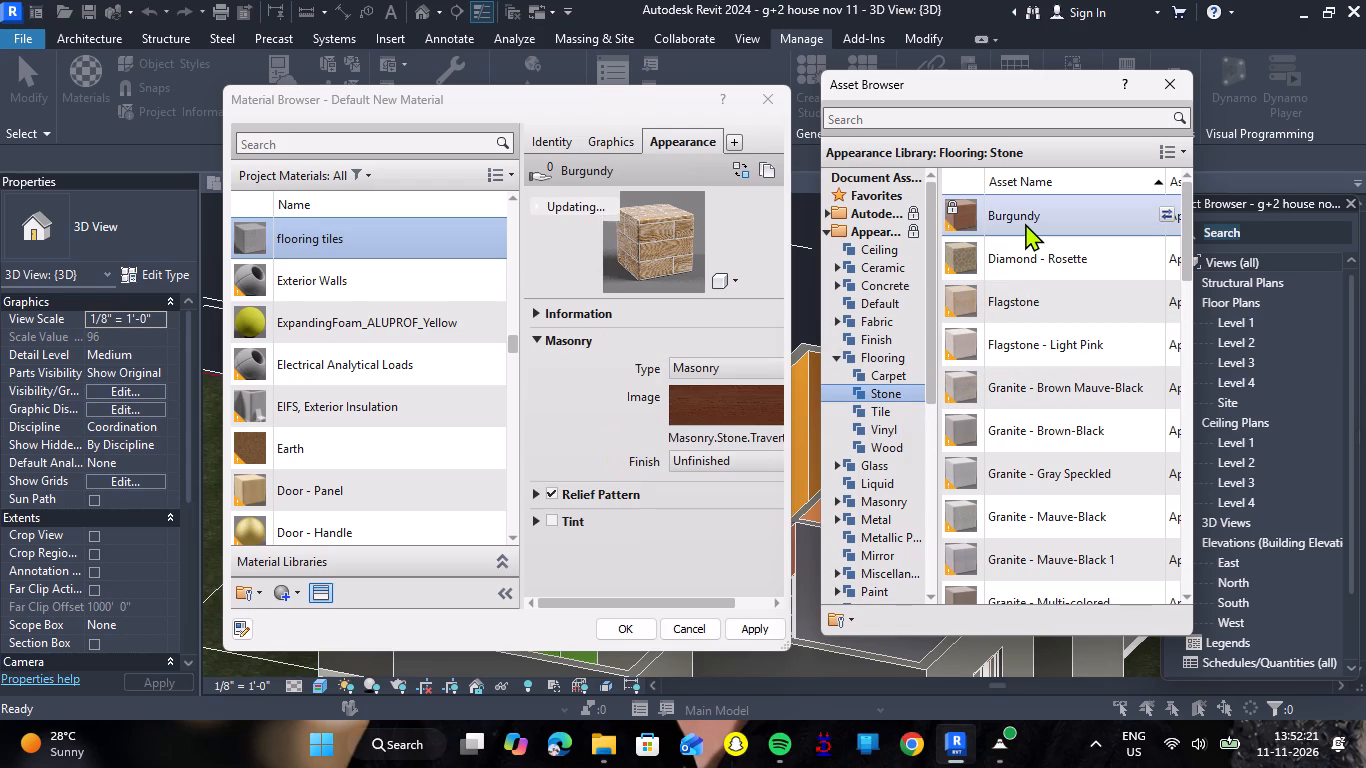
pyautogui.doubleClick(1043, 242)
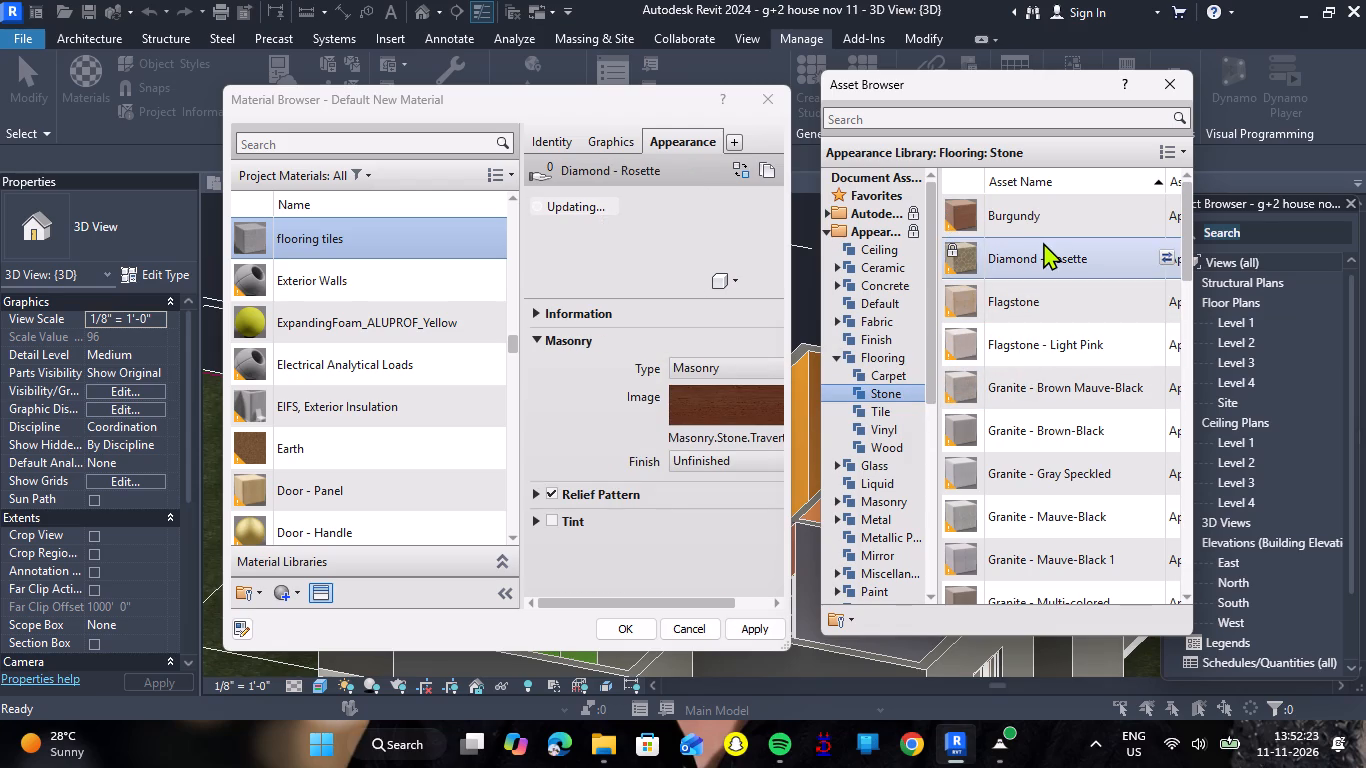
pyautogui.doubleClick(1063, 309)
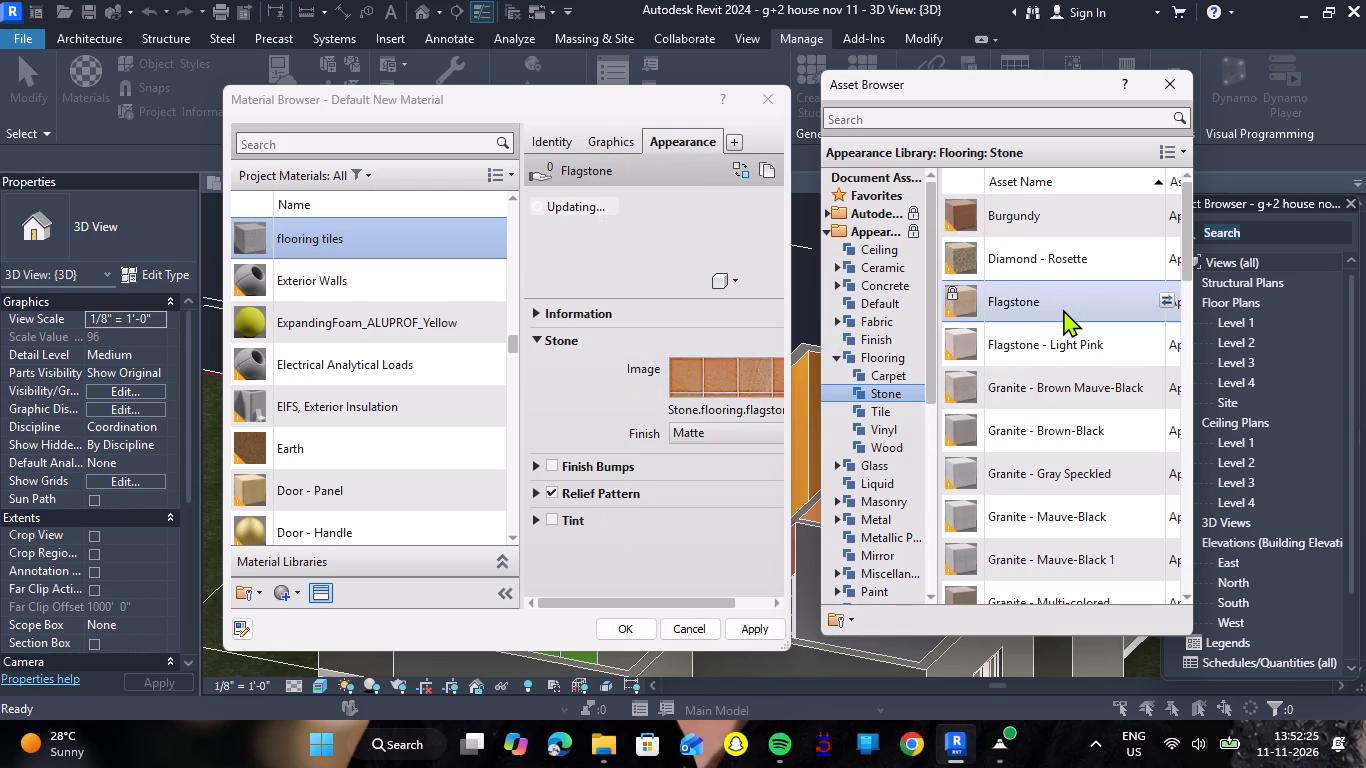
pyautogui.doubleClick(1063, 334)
# Give the flooring tiles material the Marble - White-Green stone flooring appearance and save the material.
pyautogui.scroll(-7, 1066, 388)
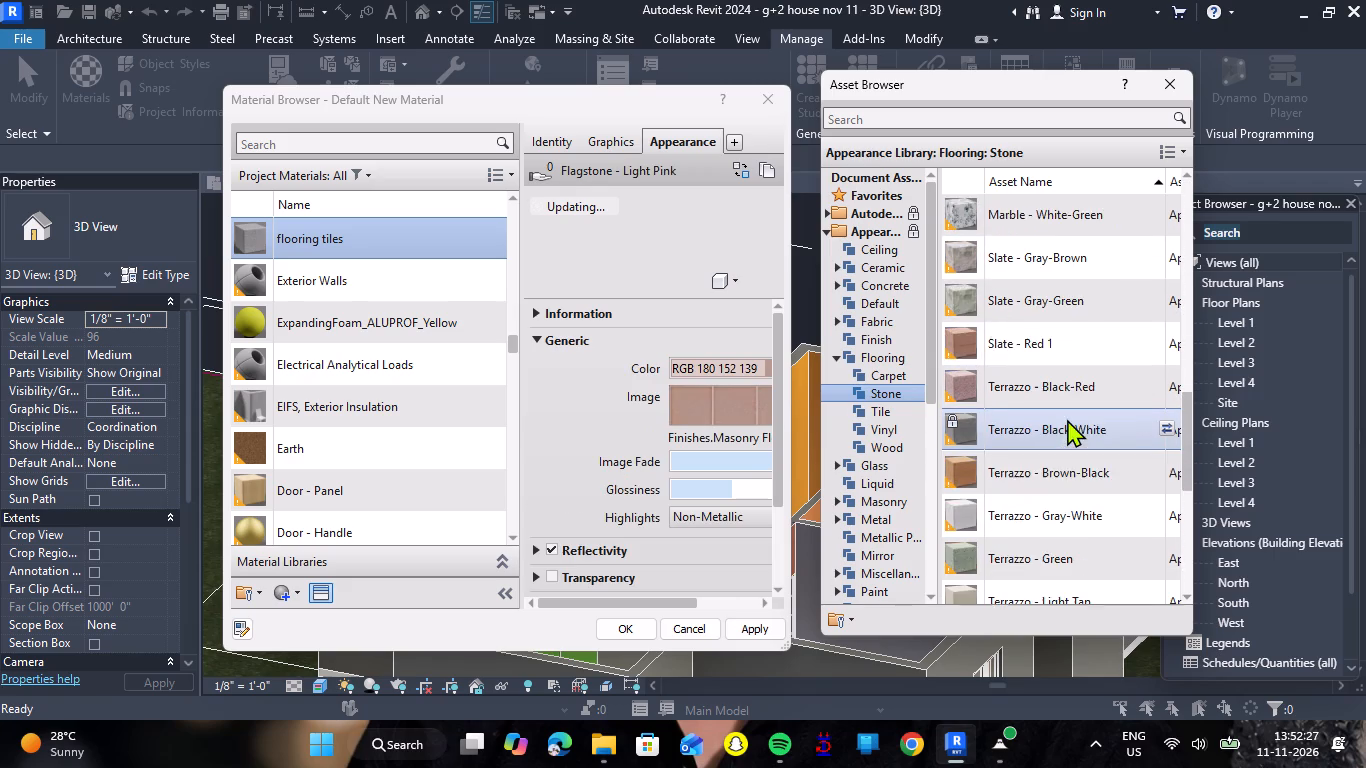
pyautogui.scroll(1, 1067, 419)
pyautogui.doubleClick(1050, 354)
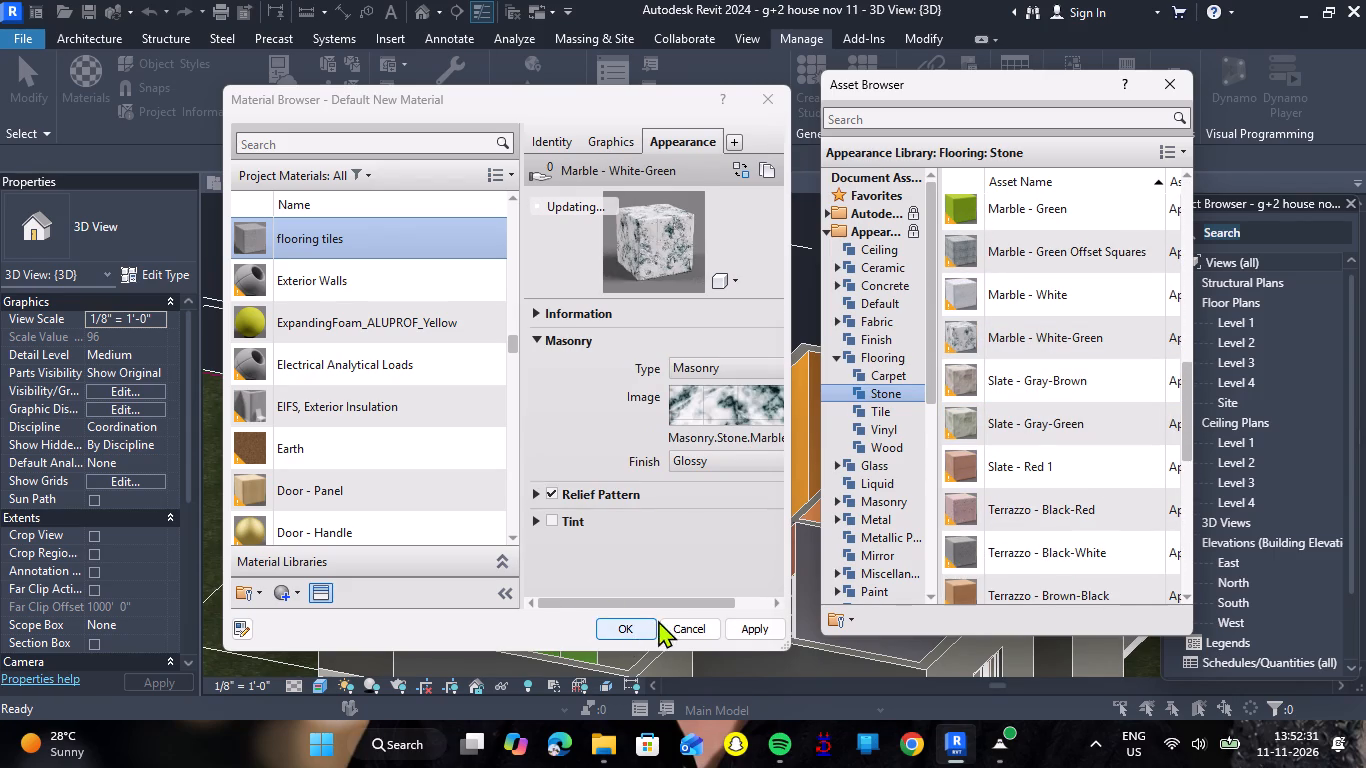
pyautogui.click(635, 635)
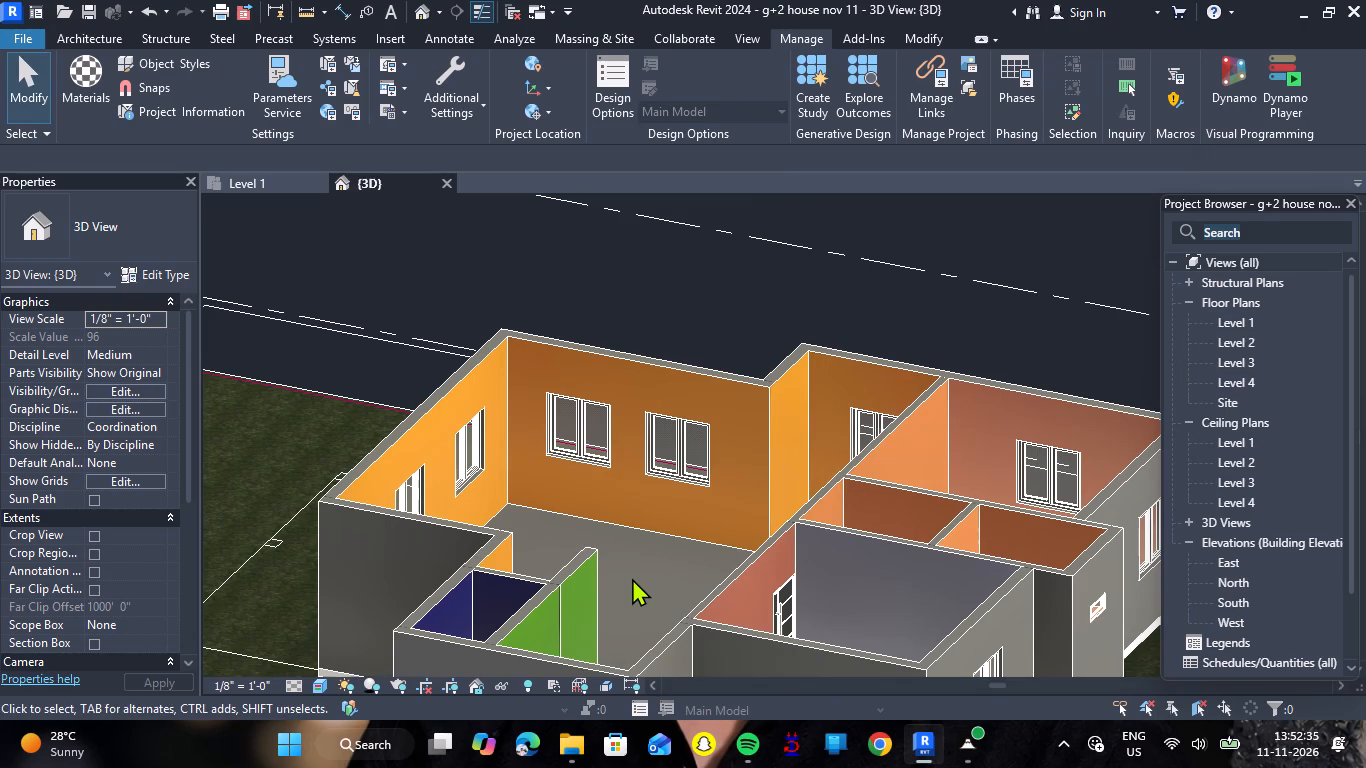
# Paint the top face of the ground-floor slab in the large orange-walled room with the flooring tiles material.
pyautogui.write('pt')
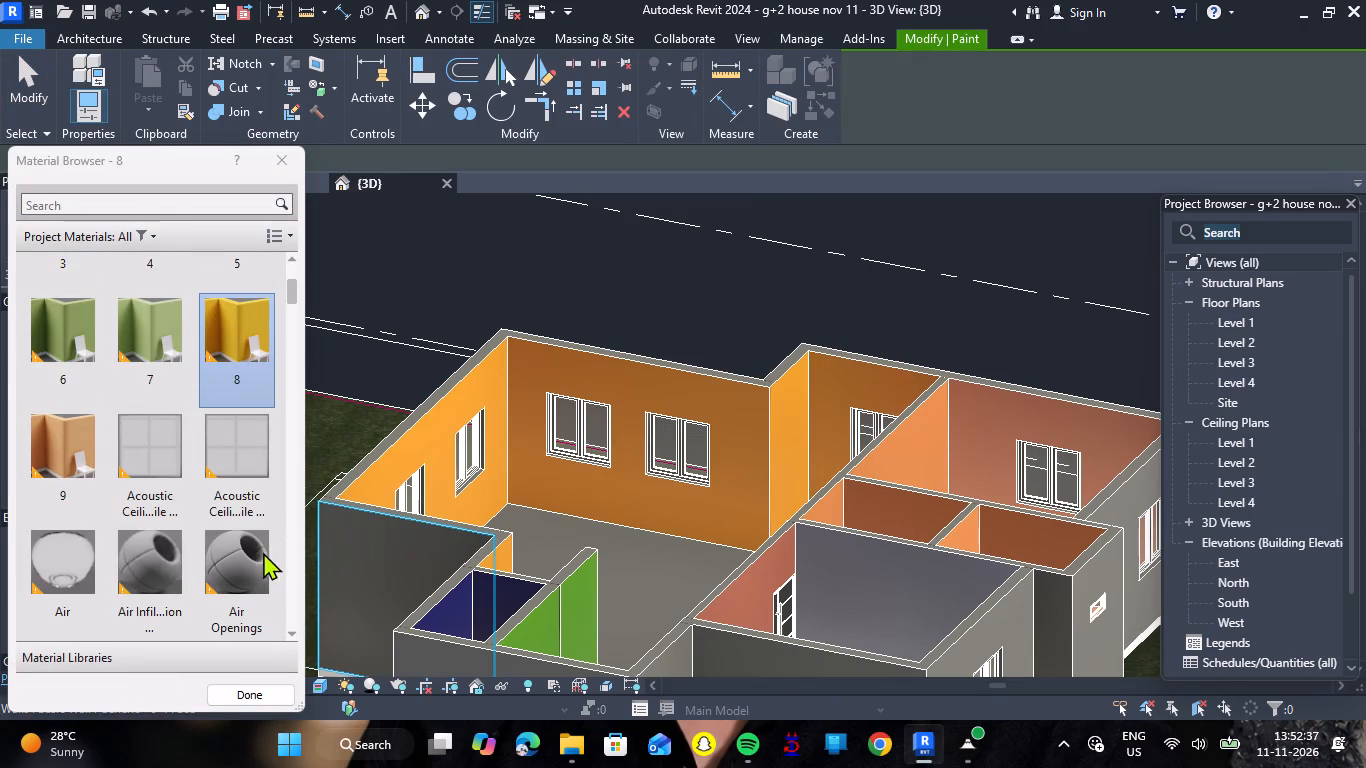
pyautogui.click(171, 207)
pyautogui.write('floor')
pyautogui.click(160, 442)
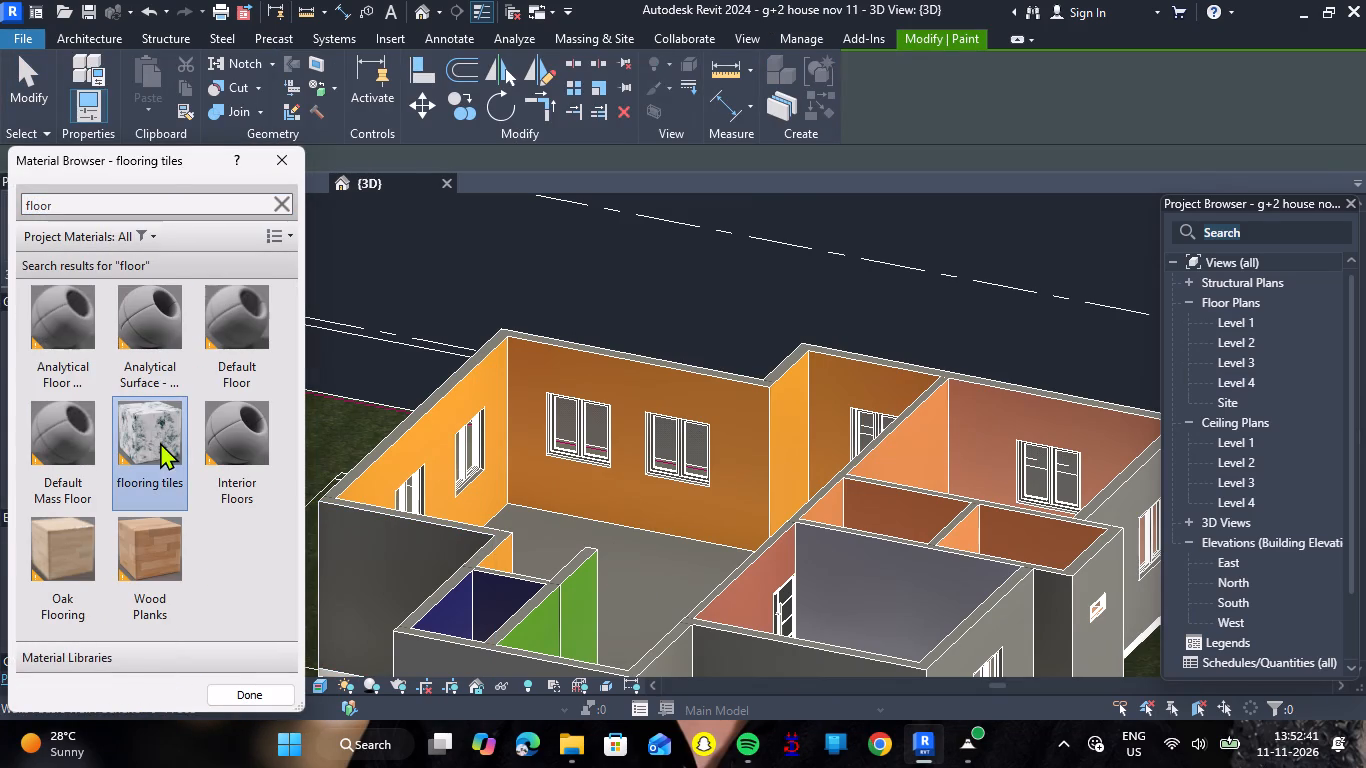
pyautogui.click(620, 560)
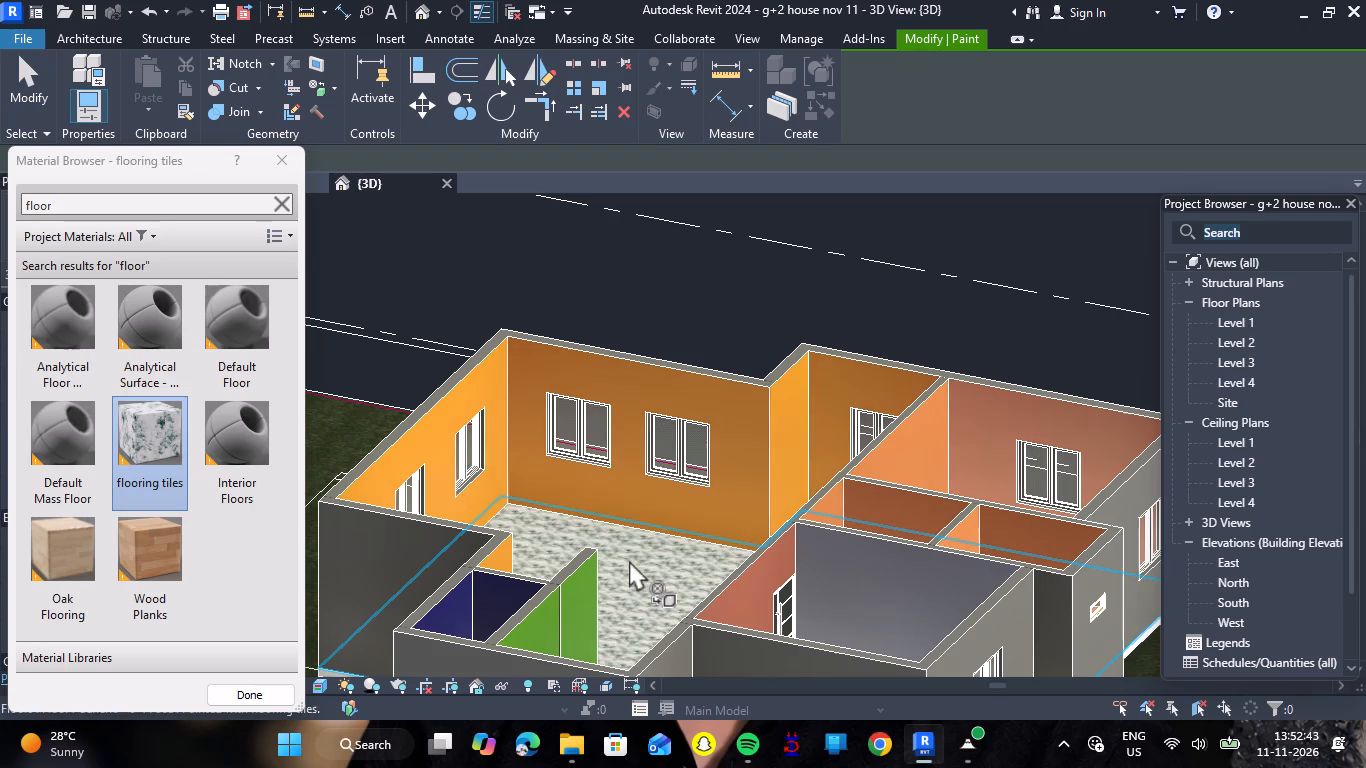
pyautogui.scroll(-6, 629, 560)
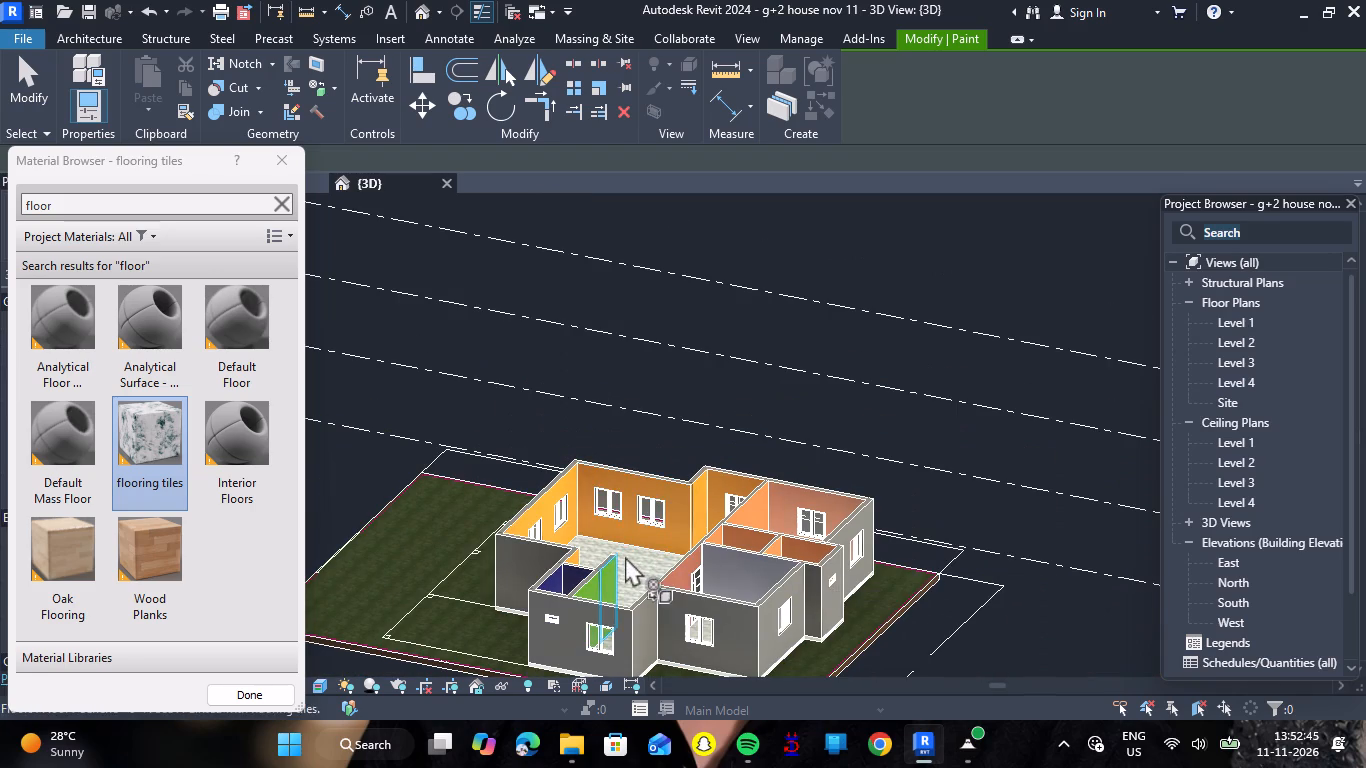
# Examine the painted tile floor of the large room and the rooms behind it up close, and end the painting.
pyautogui.keyDown('shift'); pyautogui.moveTo(625, 556); pyautogui.dragTo(871, 743, button='right'); pyautogui.keyUp('shift')
pyautogui.scroll(-8, 812, 489)
pyautogui.scroll(2, 593, 533)
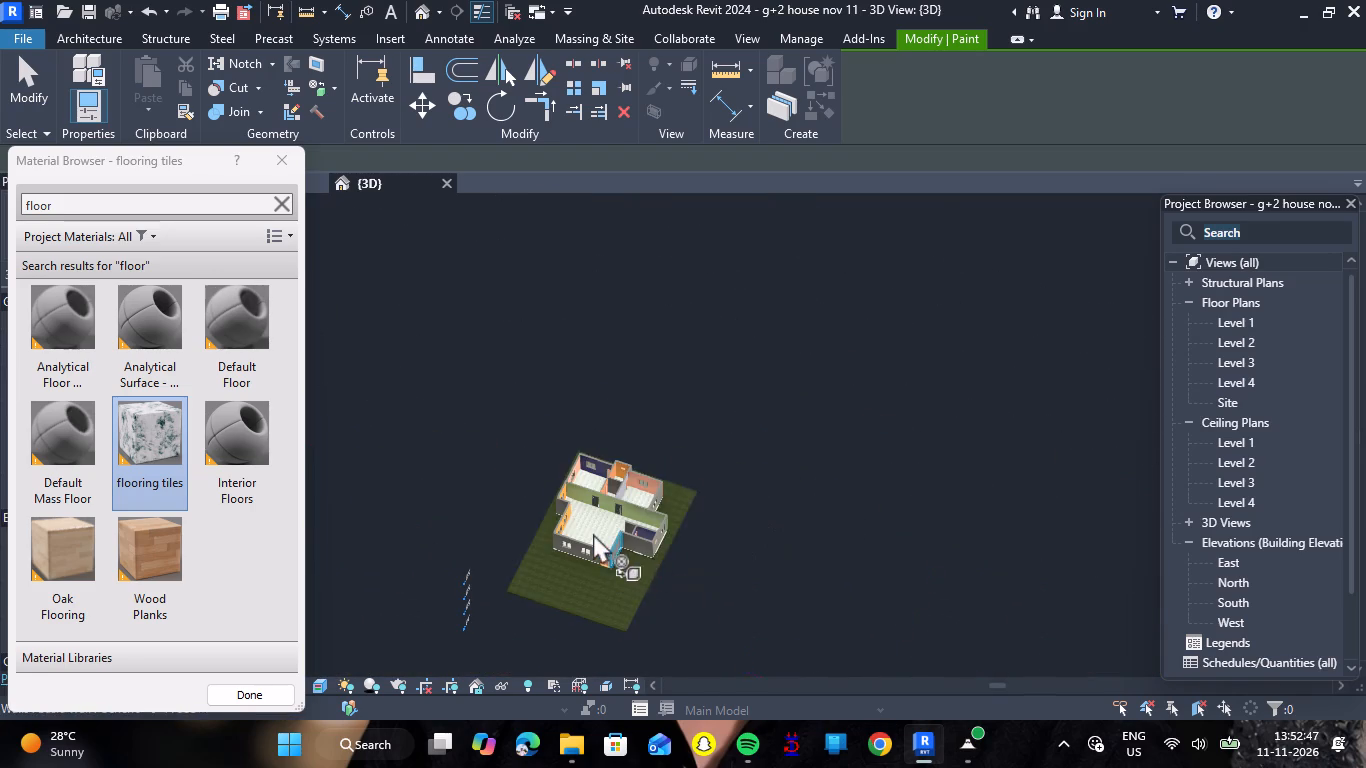
pyautogui.scroll(14, 593, 533)
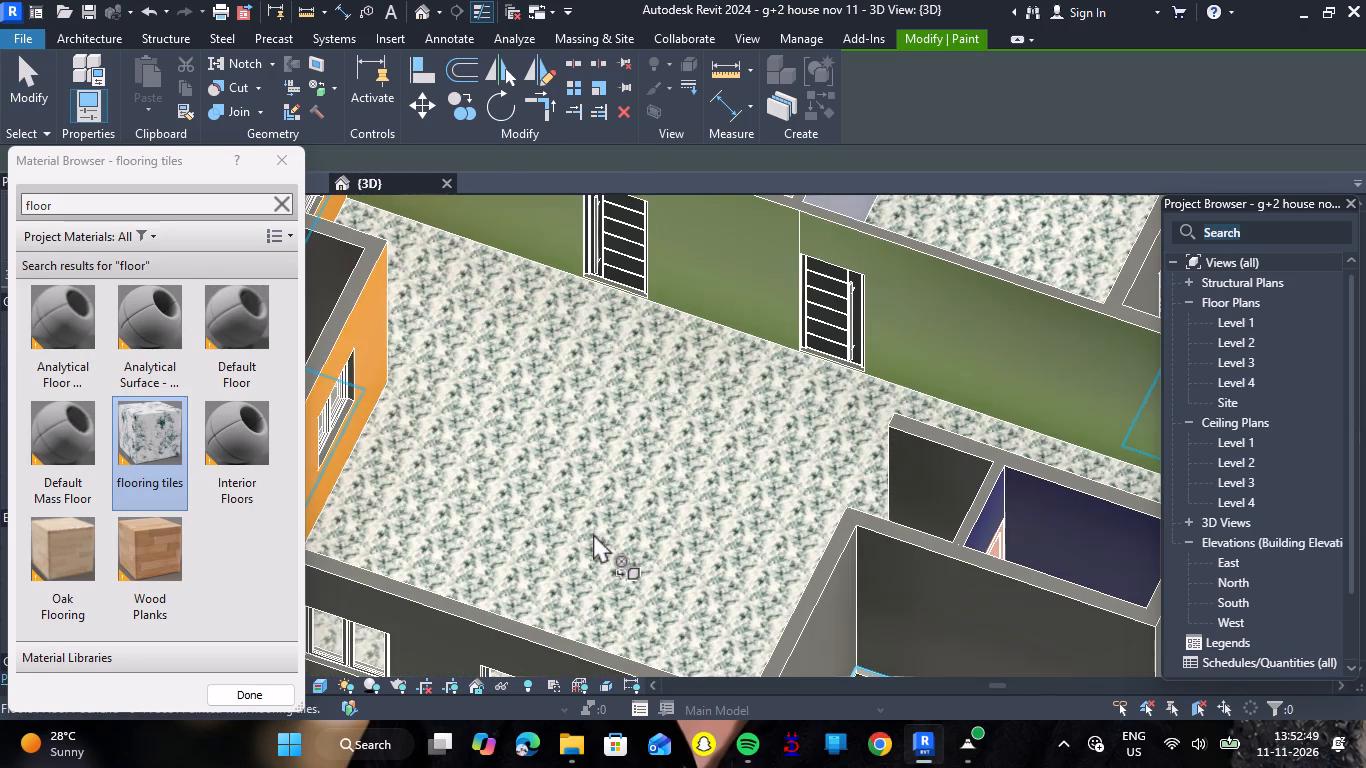
pyautogui.click(274, 159)
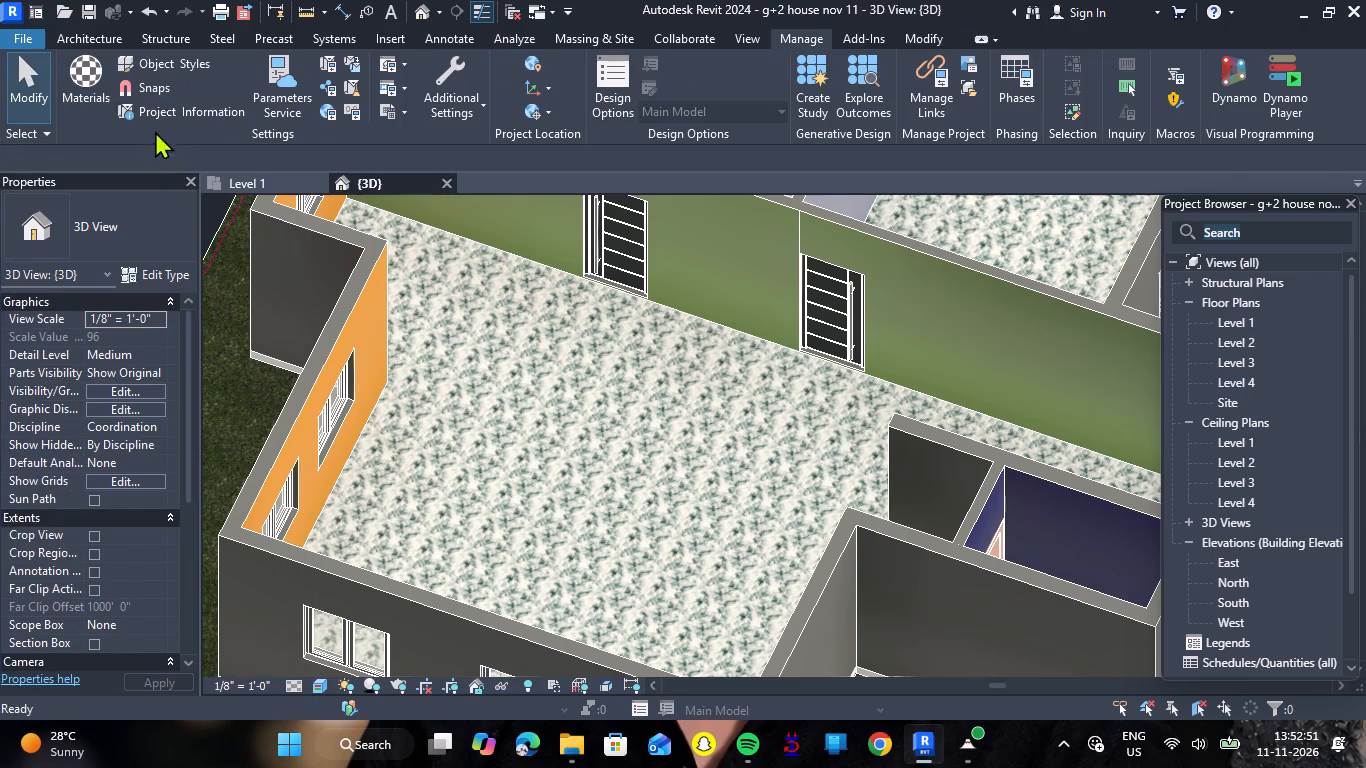
# Invert the marble texture image in the flooring tiles material's appearance.
pyautogui.click(106, 110)
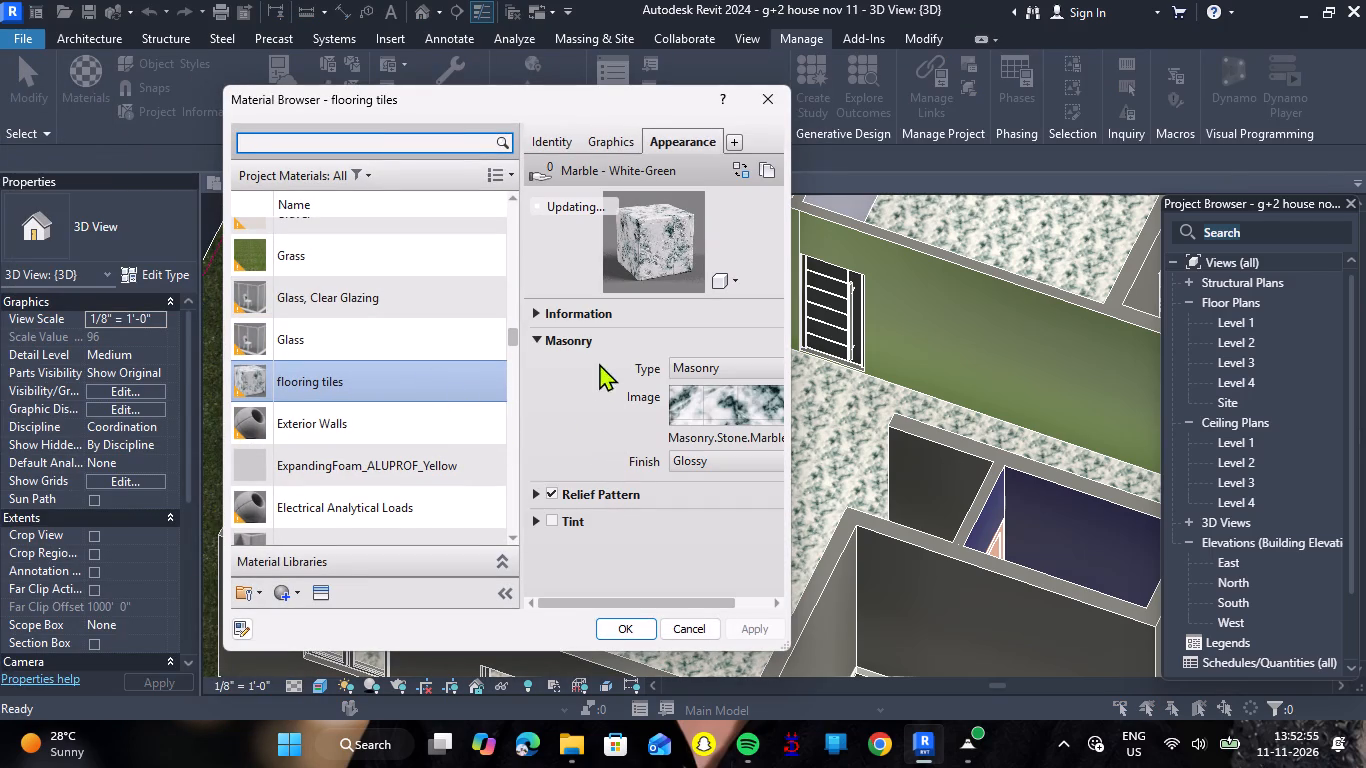
pyautogui.click(535, 318)
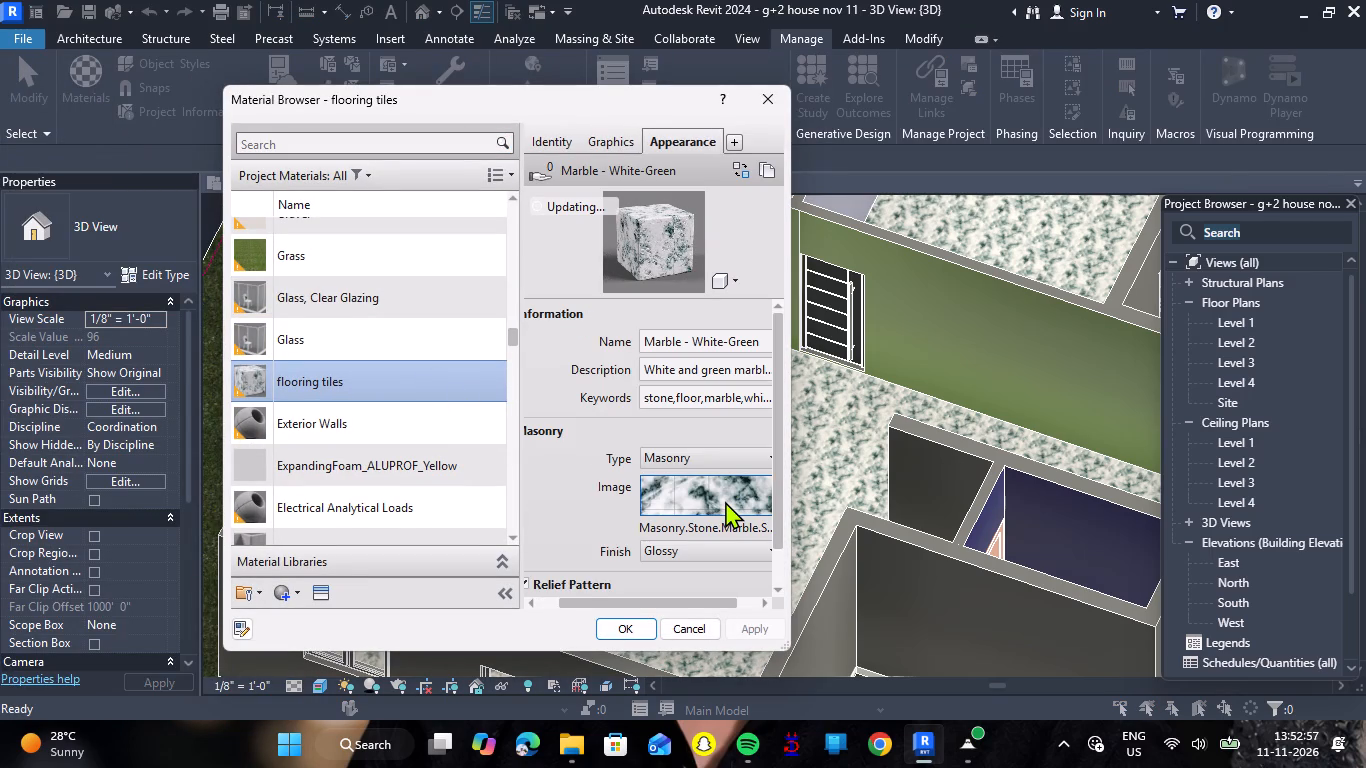
pyautogui.doubleClick(725, 501)
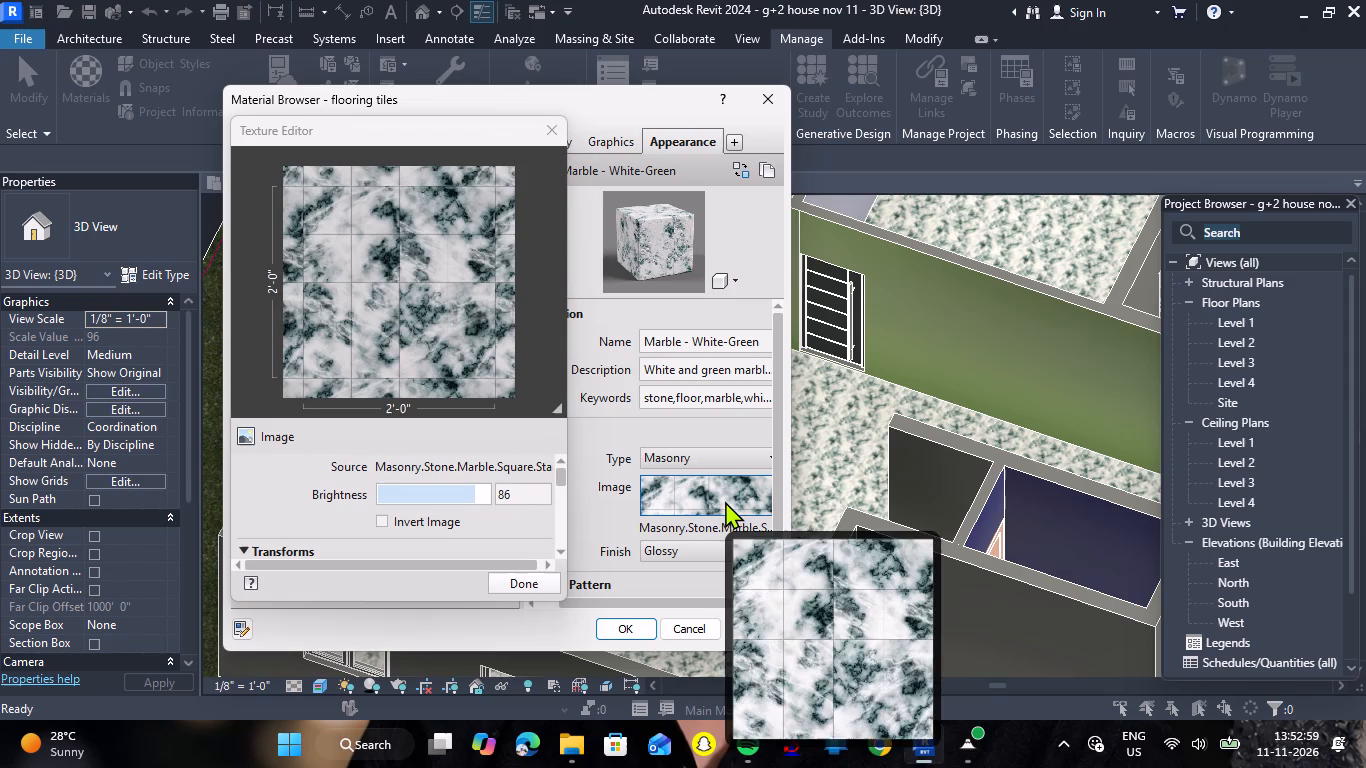
pyautogui.doubleClick(687, 484)
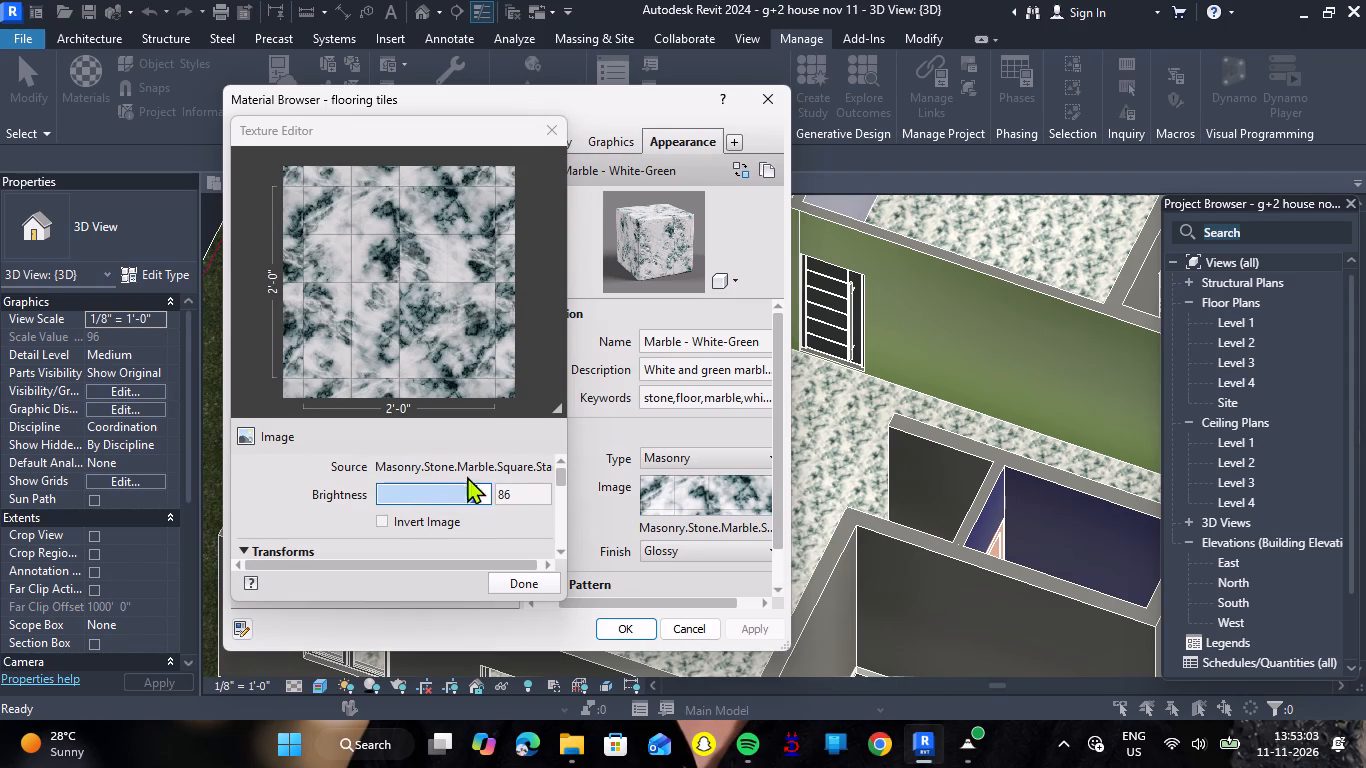
pyautogui.click(388, 521)
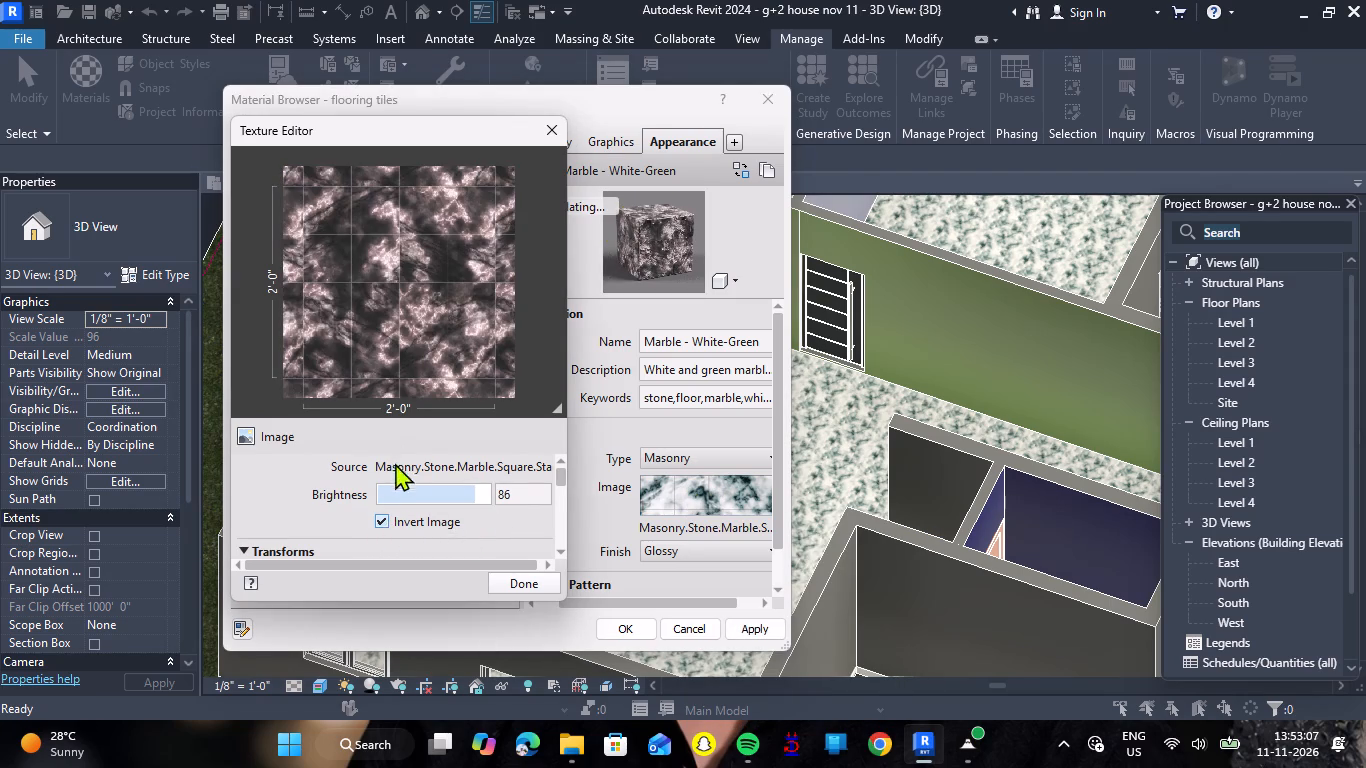
# Set the marble texture's sample size to 5'-0" and save the flooring tiles material.
pyautogui.scroll(-3, 334, 547)
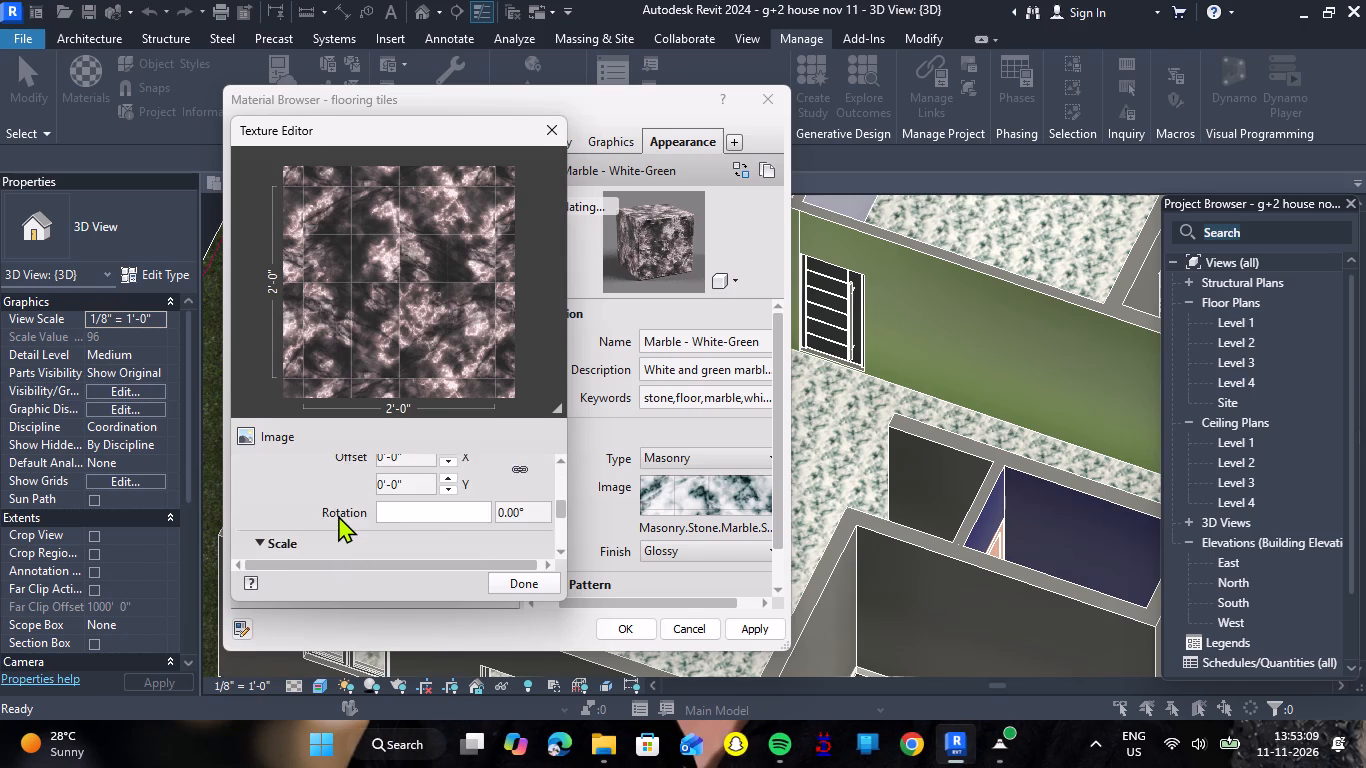
pyautogui.scroll(-1, 338, 515)
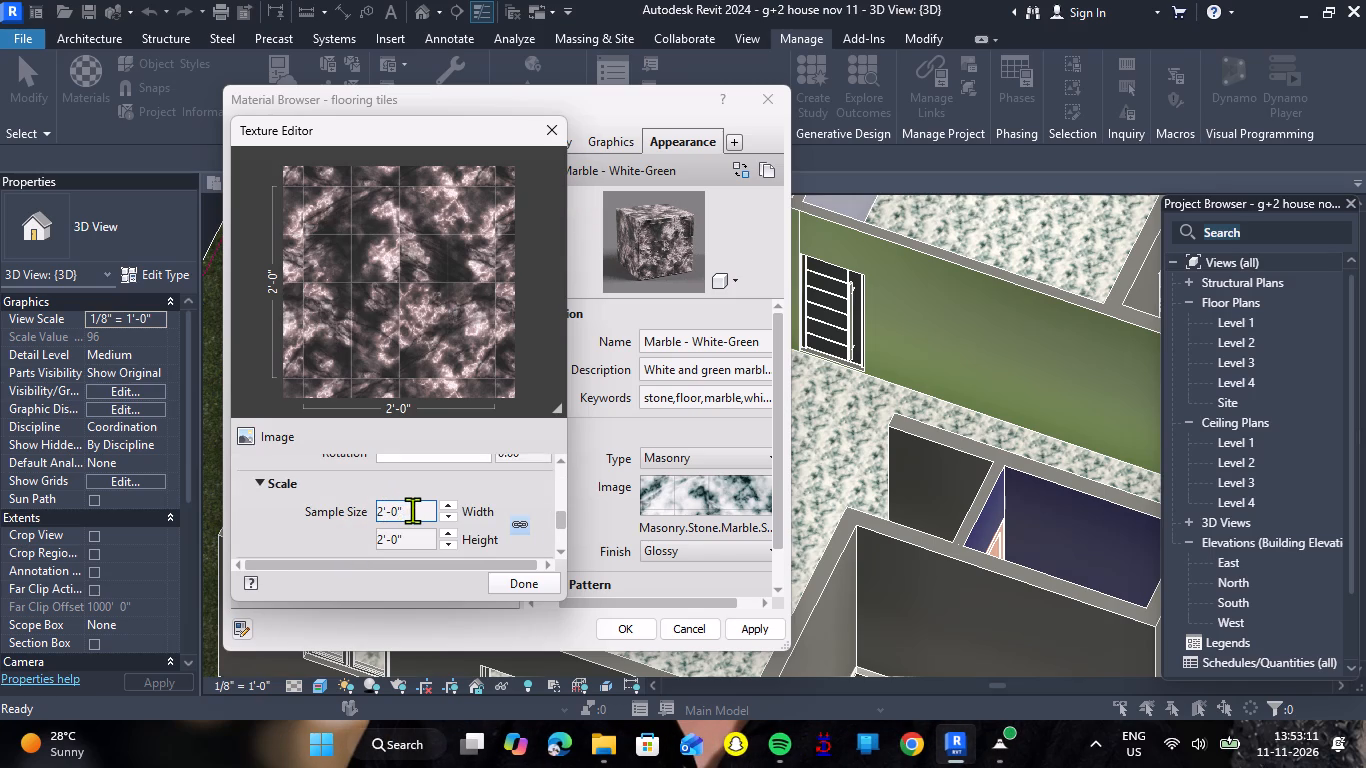
pyautogui.click(413, 510)
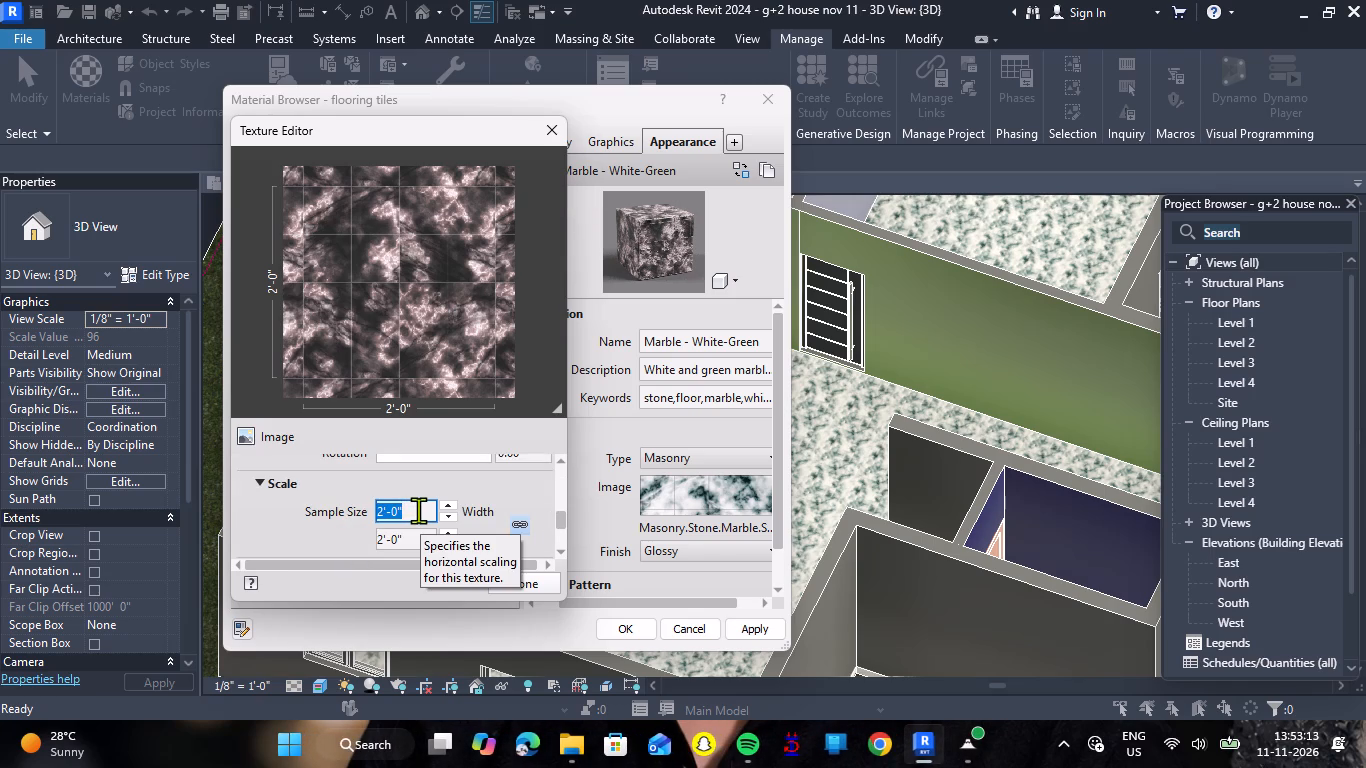
pyautogui.write("5'")
pyautogui.press('Return')
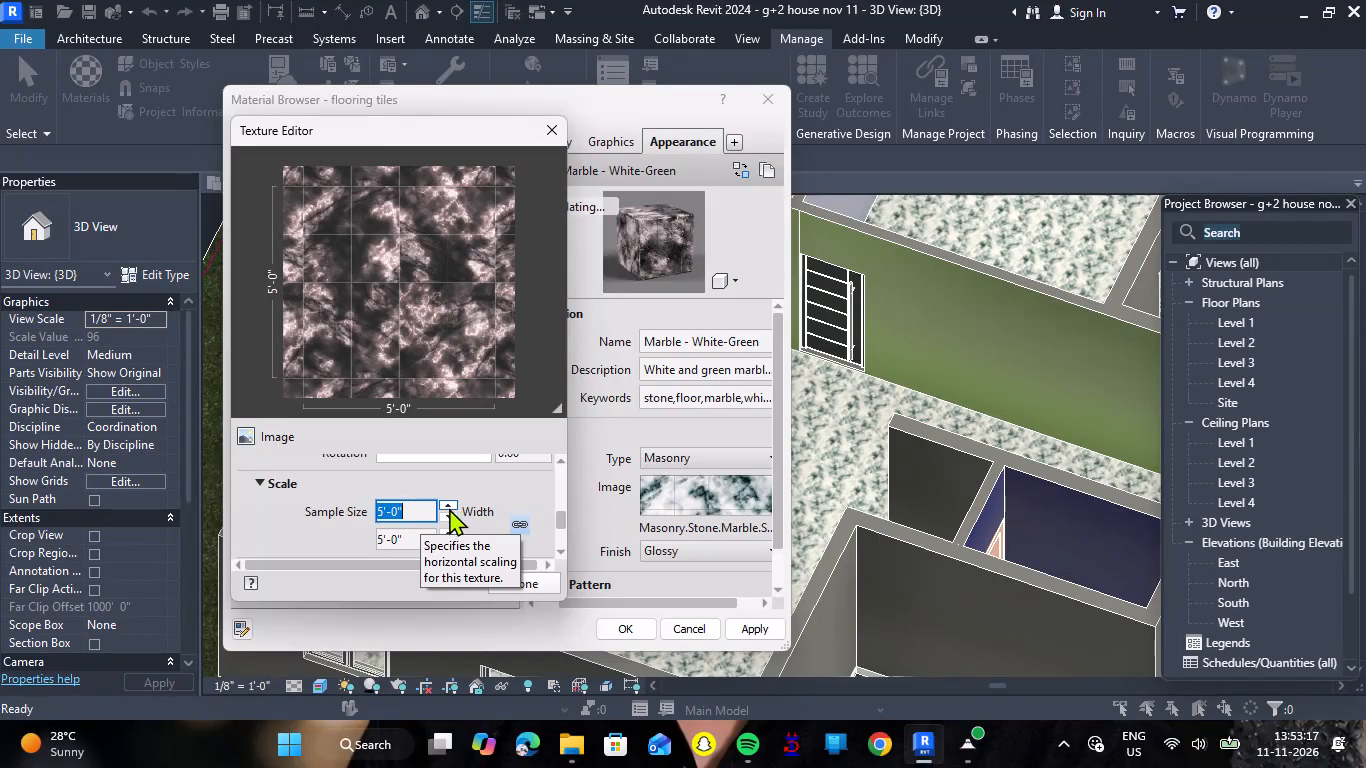
pyautogui.click(536, 587)
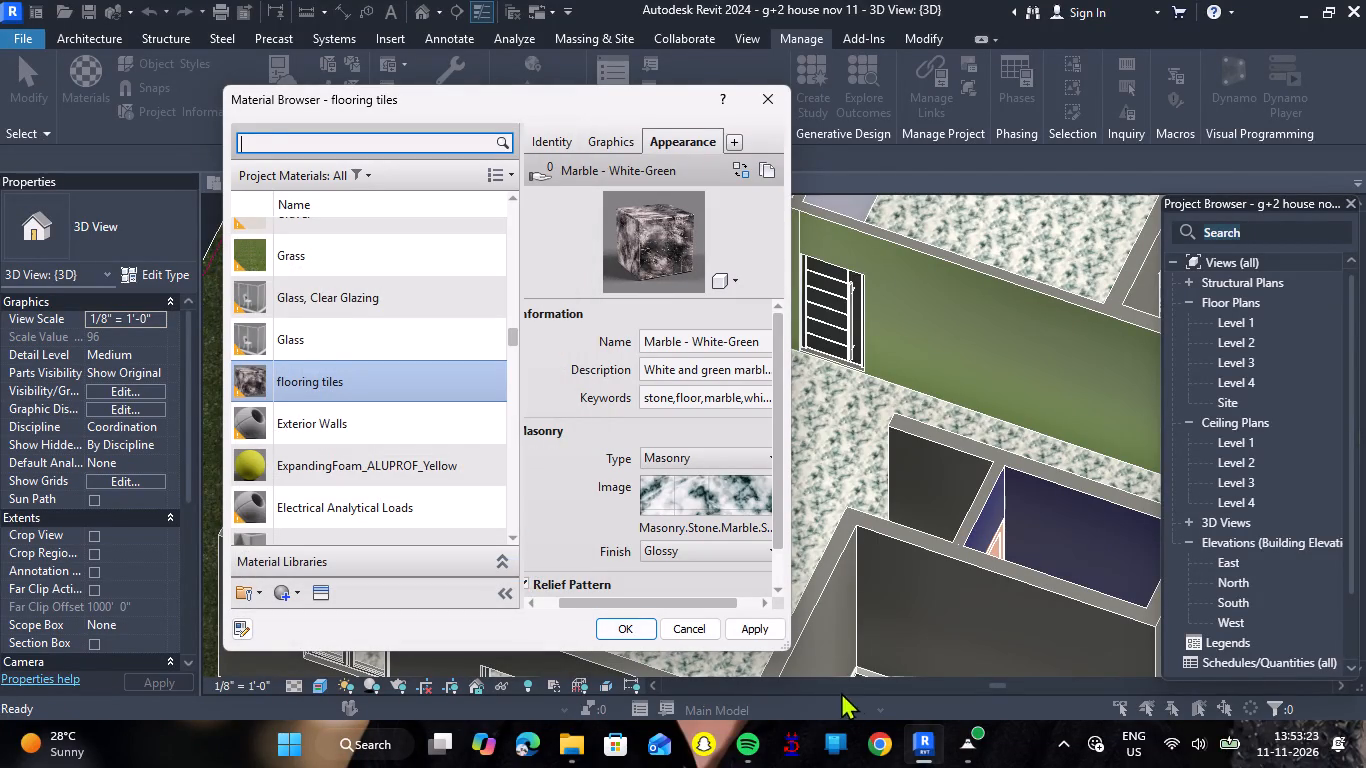
pyautogui.click(741, 621)
pyautogui.doubleClick(631, 631)
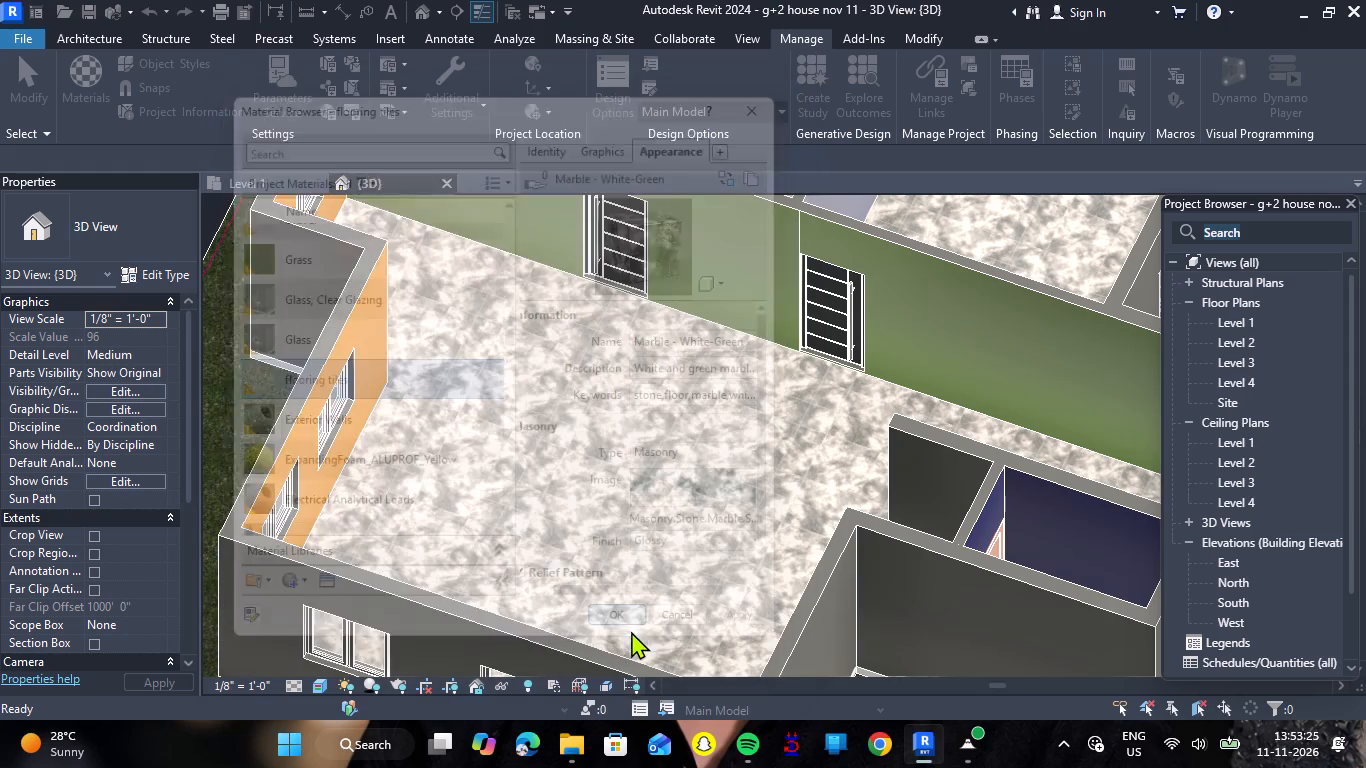
# Paint the bare grey wall face in the small recess beside the blue-walled room, off the large room, with material 8.
pyautogui.scroll(-4, 717, 471)
pyautogui.keyDown('shift'); pyautogui.moveTo(625, 522); pyautogui.dragTo(628, 498, button='right'); pyautogui.keyUp('shift')
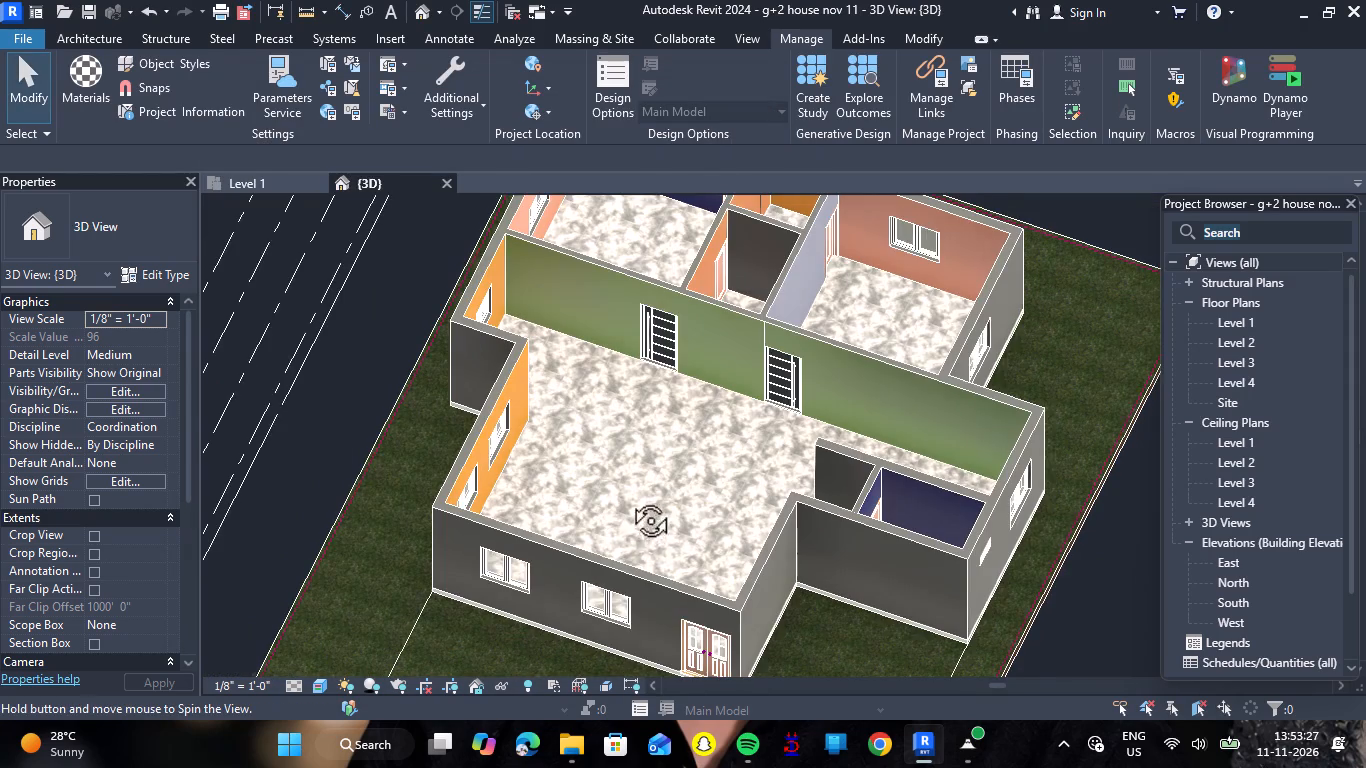
pyautogui.keyDown('shift'); pyautogui.moveTo(628, 498); pyautogui.dragTo(672, 385, button='right'); pyautogui.keyUp('shift')
pyautogui.scroll(-6, 664, 384)
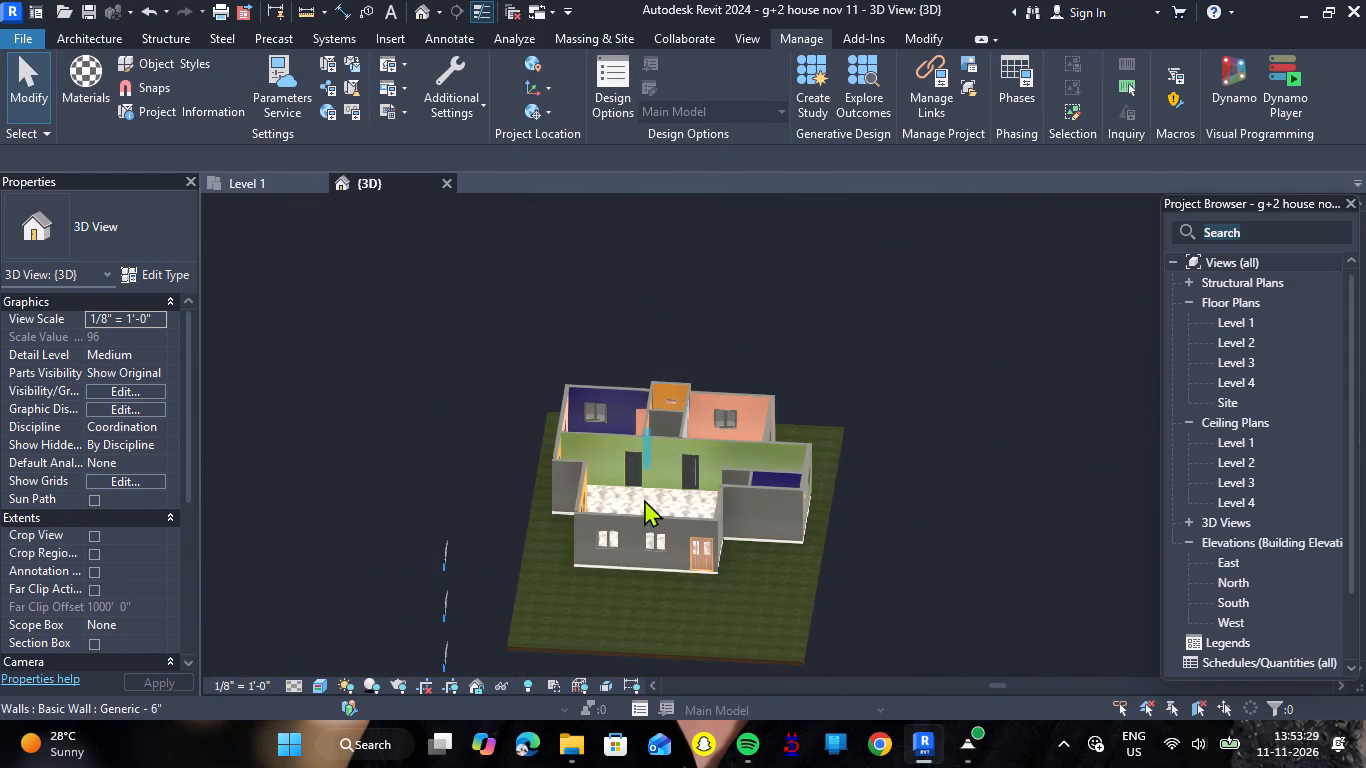
pyautogui.scroll(7, 644, 519)
pyautogui.scroll(-3, 659, 502)
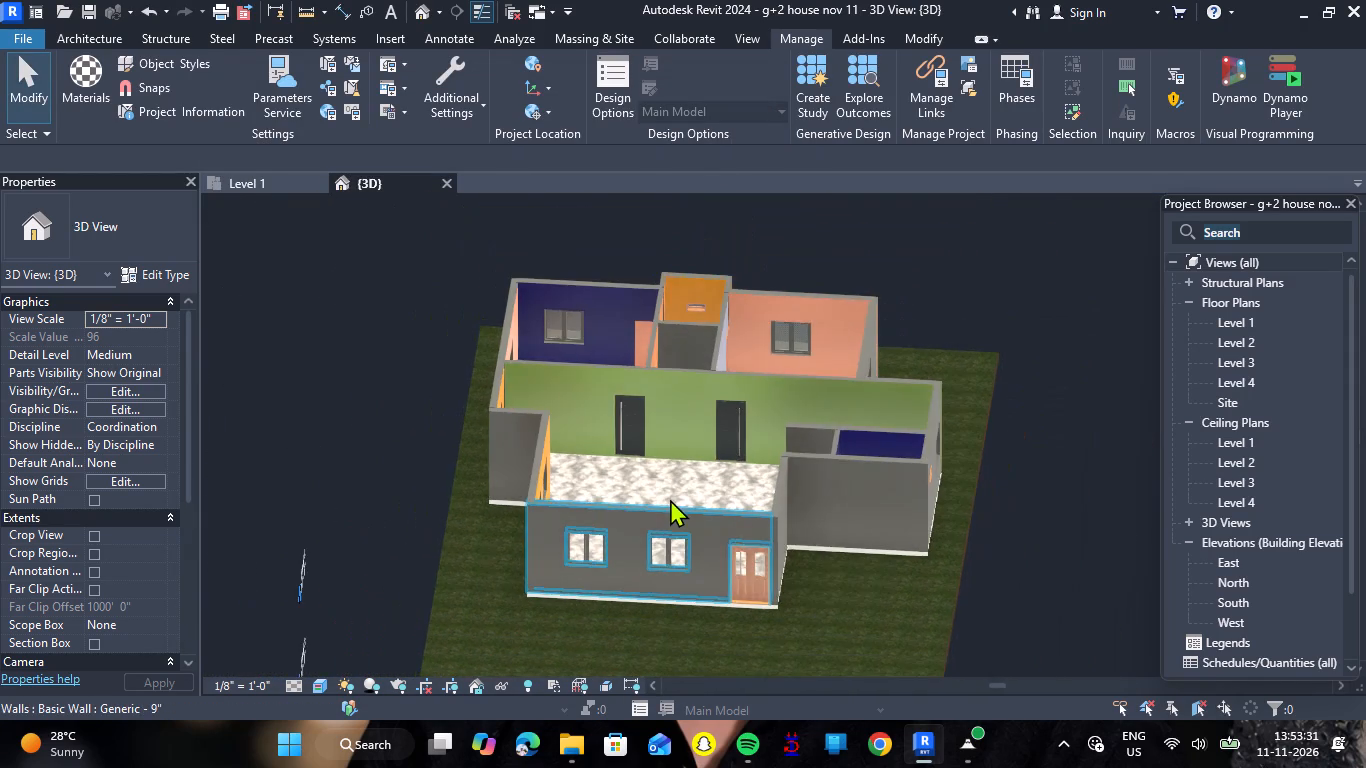
pyautogui.scroll(7, 772, 425)
pyautogui.scroll(2, 863, 480)
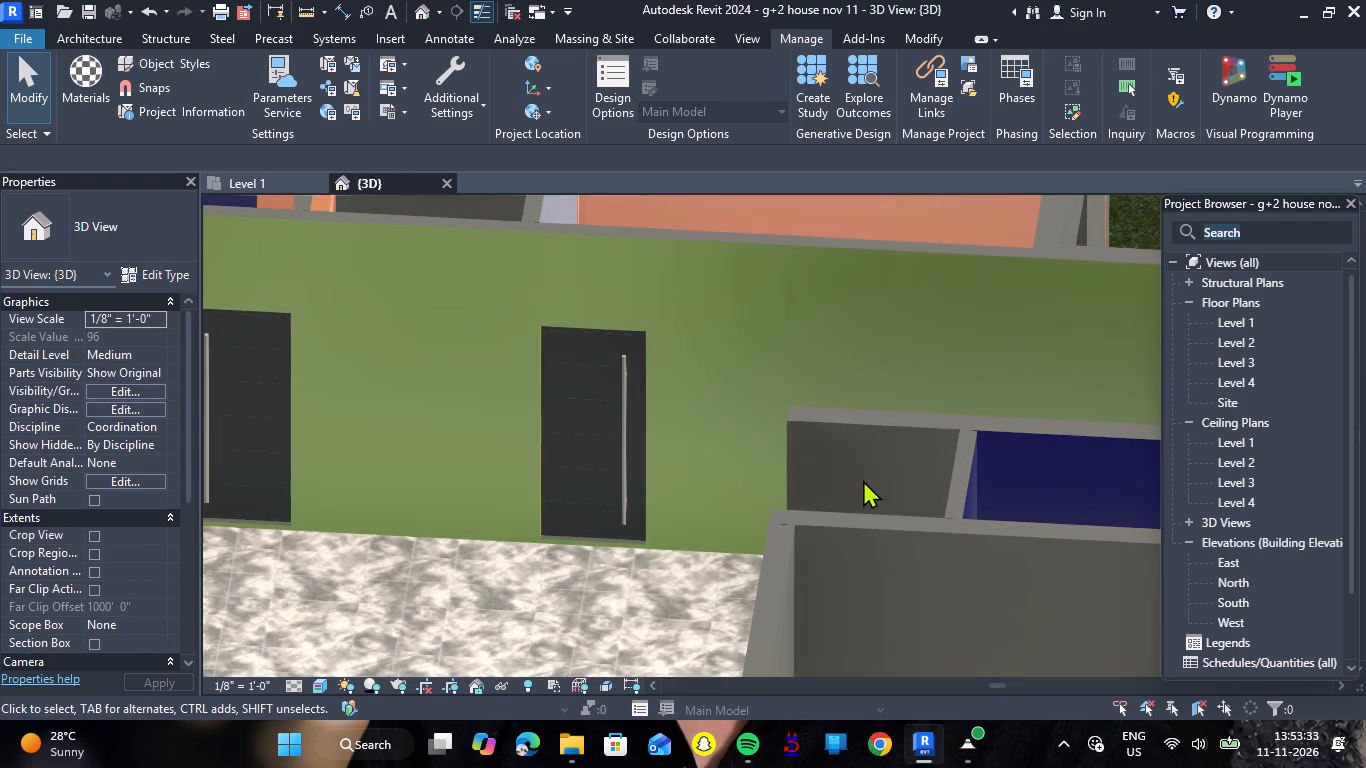
pyautogui.write('pt')
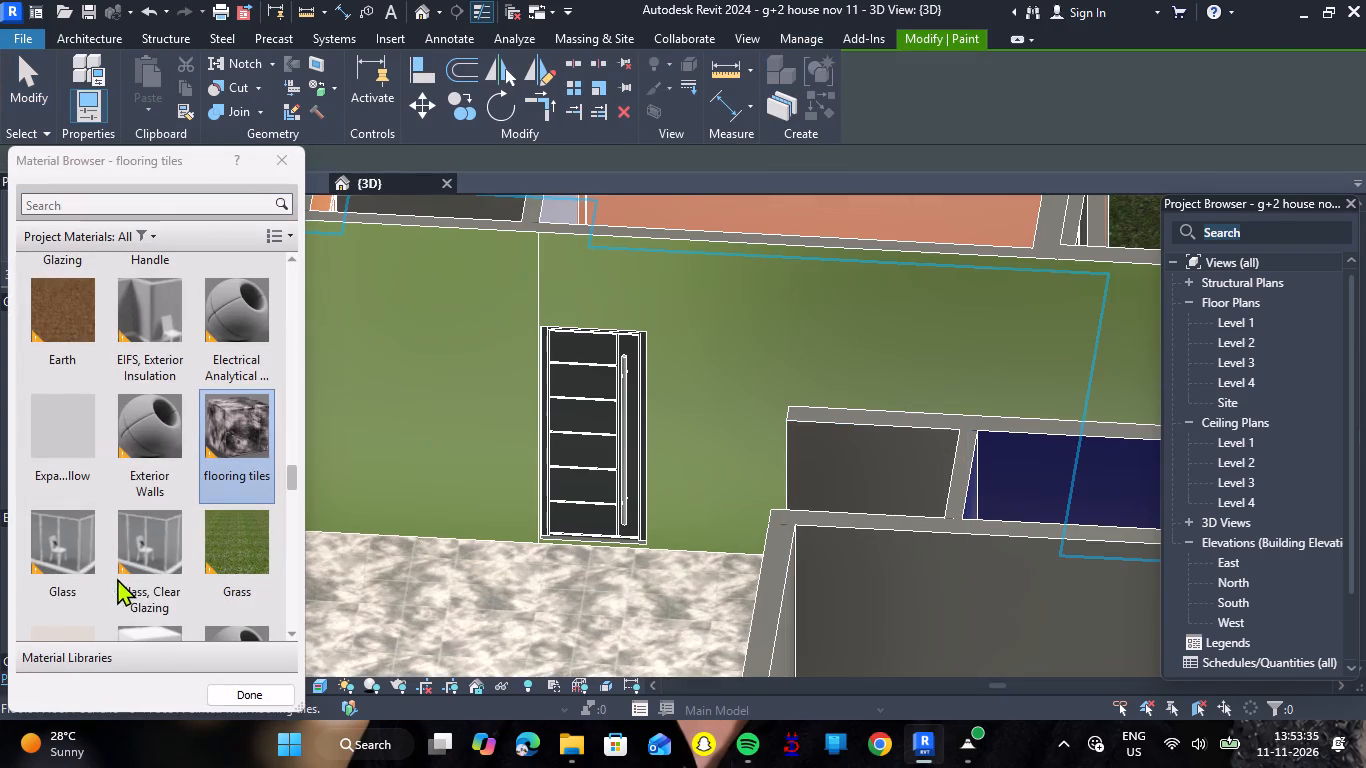
pyautogui.scroll(11, 187, 515)
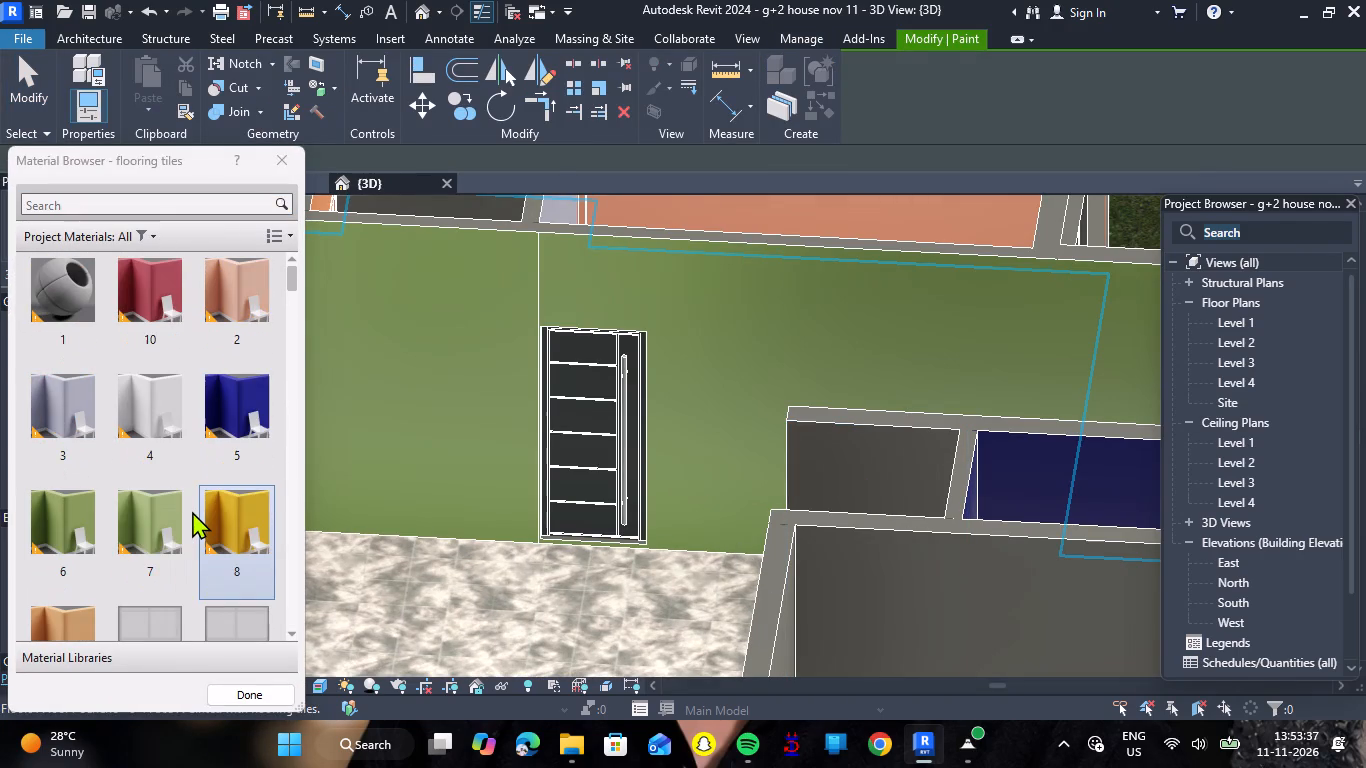
pyautogui.click(224, 519)
pyautogui.click(860, 433)
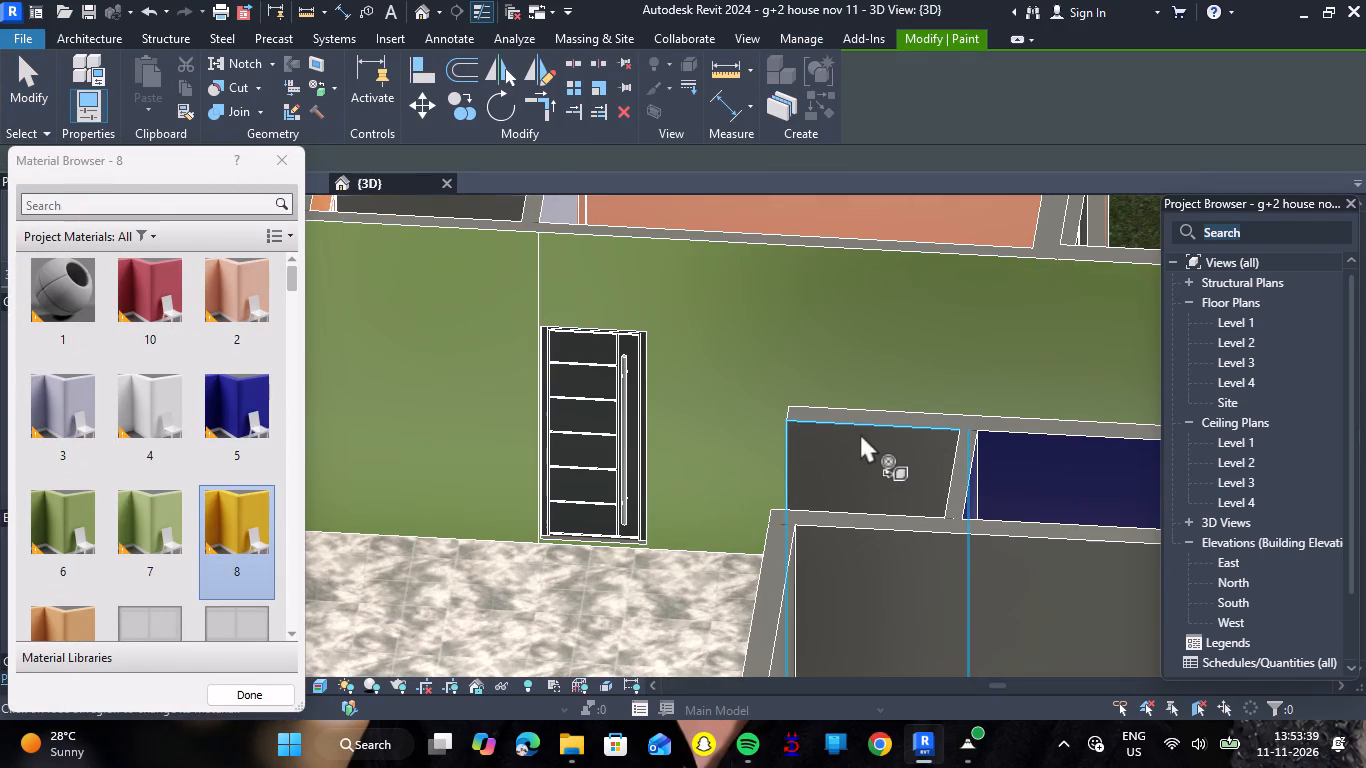
# Paint the bare grey wall face in the small room between the blue and salmon bedrooms with material 8.
pyautogui.scroll(-9, 755, 419)
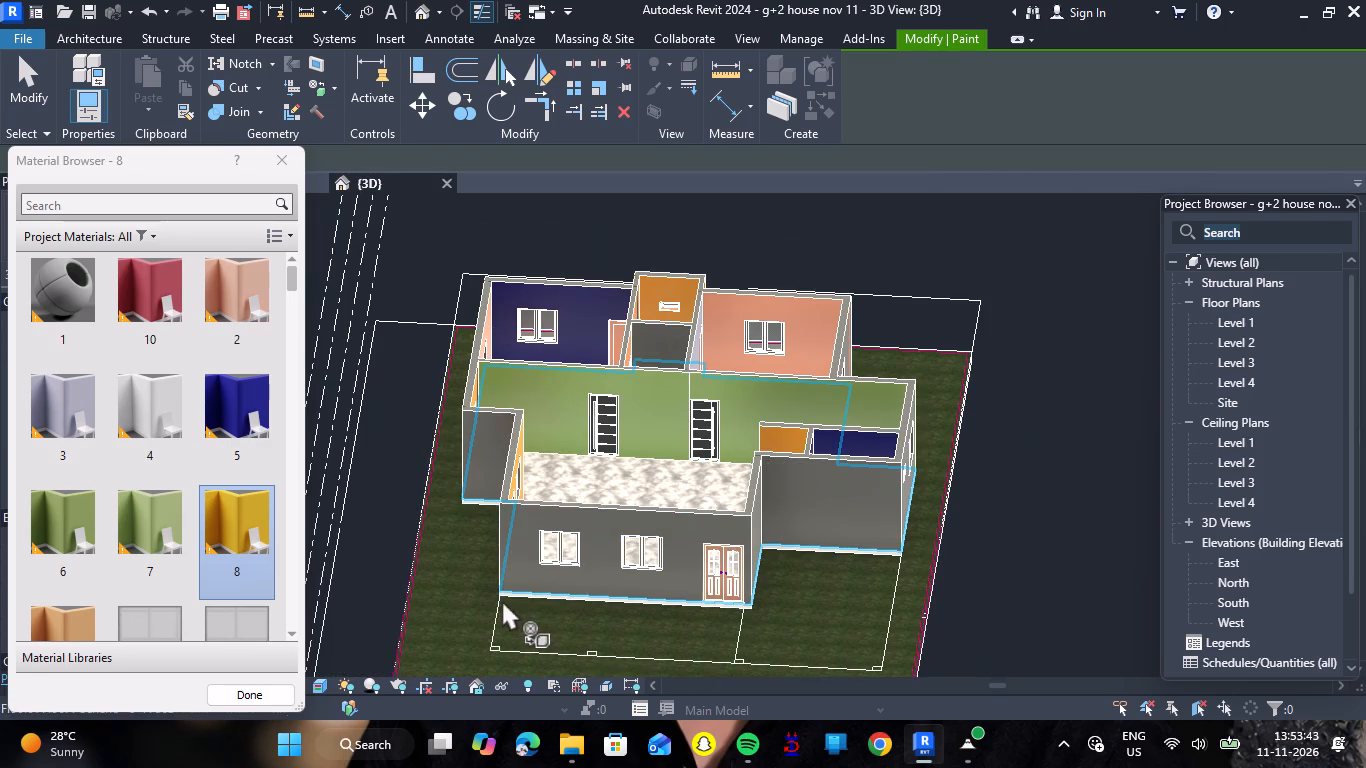
pyautogui.keyDown('shift'); pyautogui.moveTo(446, 594); pyautogui.dragTo(542, 560, button='right'); pyautogui.keyUp('shift')
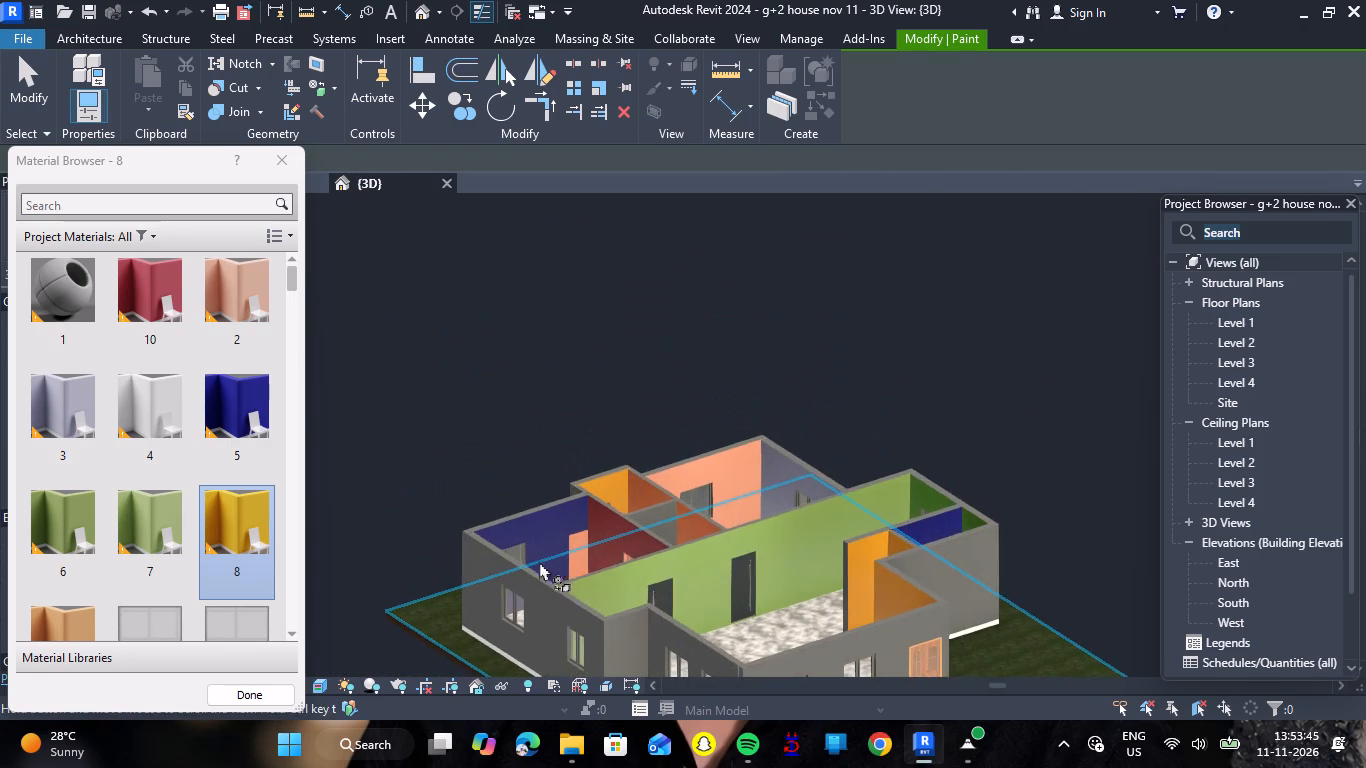
pyautogui.scroll(-6, 630, 486)
pyautogui.scroll(5, 704, 535)
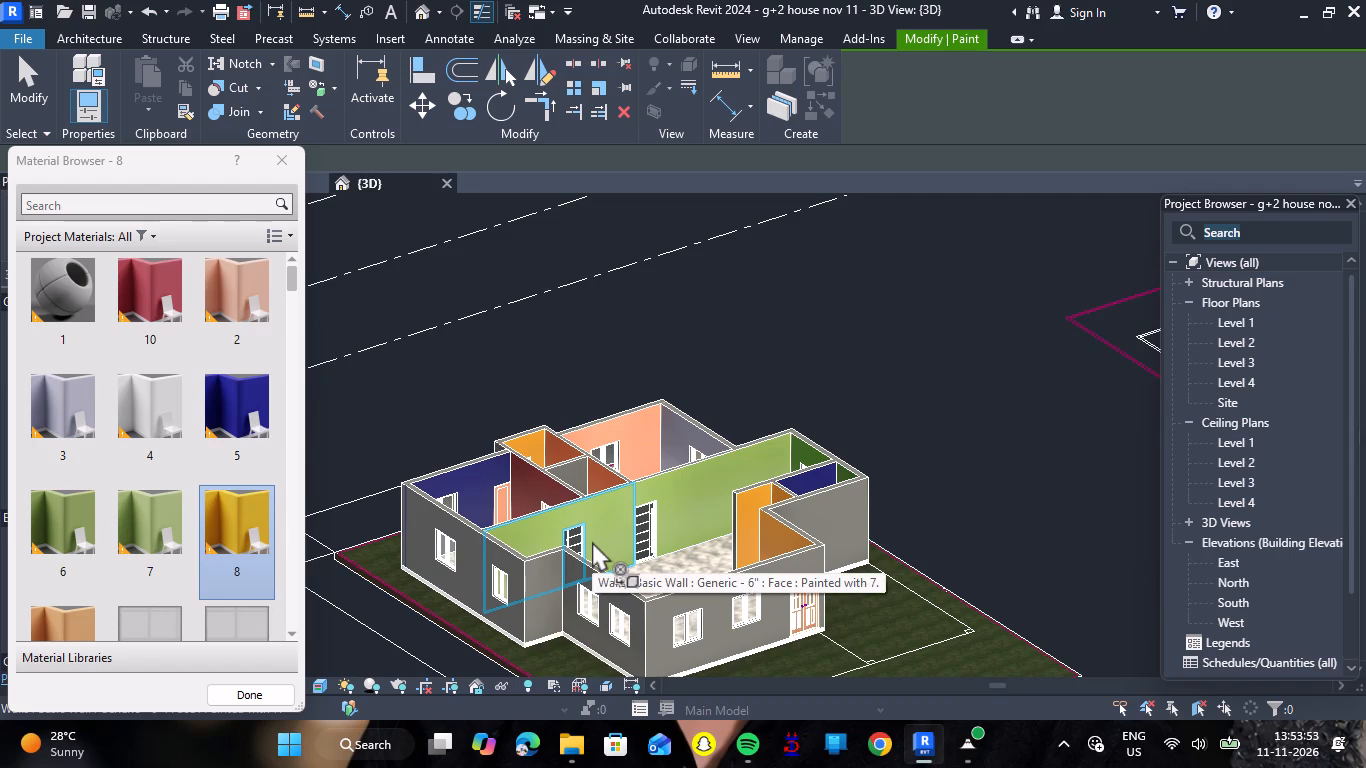
pyautogui.scroll(4, 420, 569)
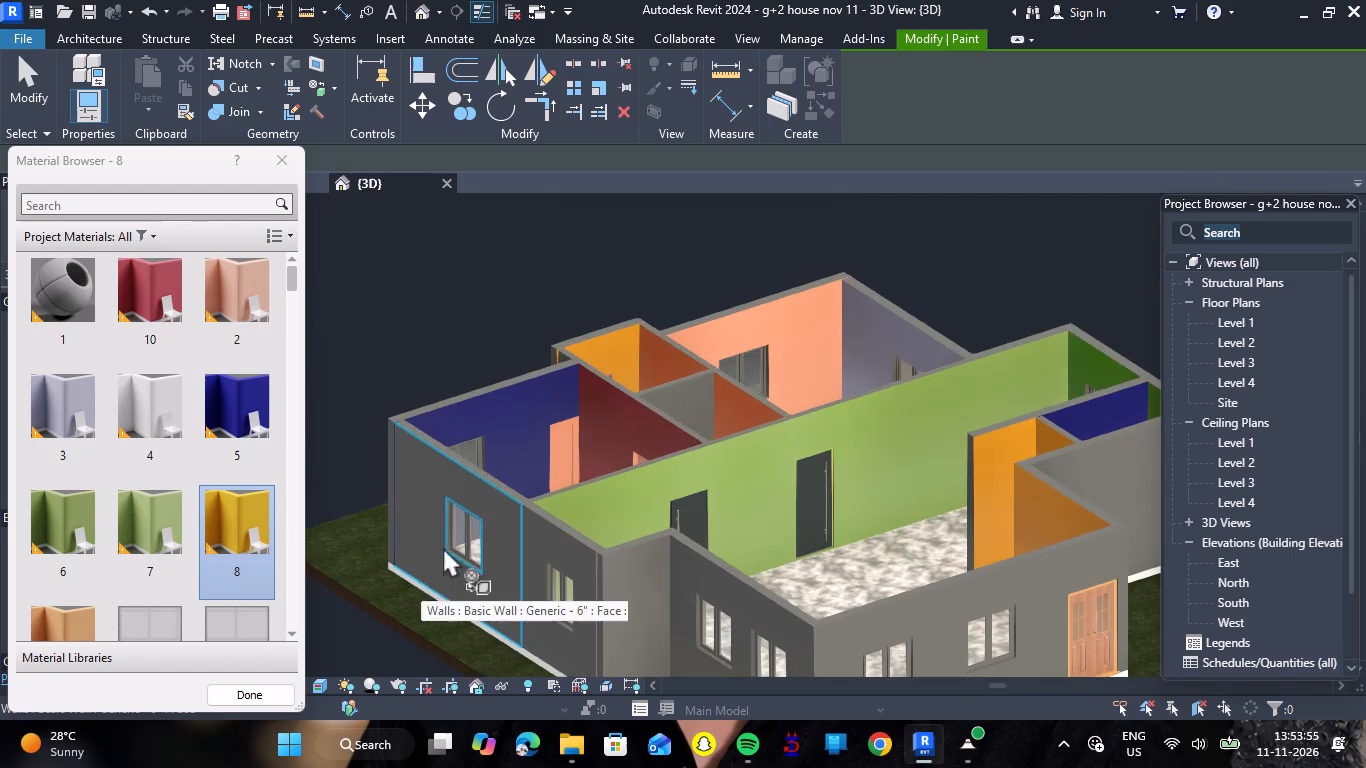
pyautogui.scroll(5, 664, 401)
pyautogui.click(675, 430)
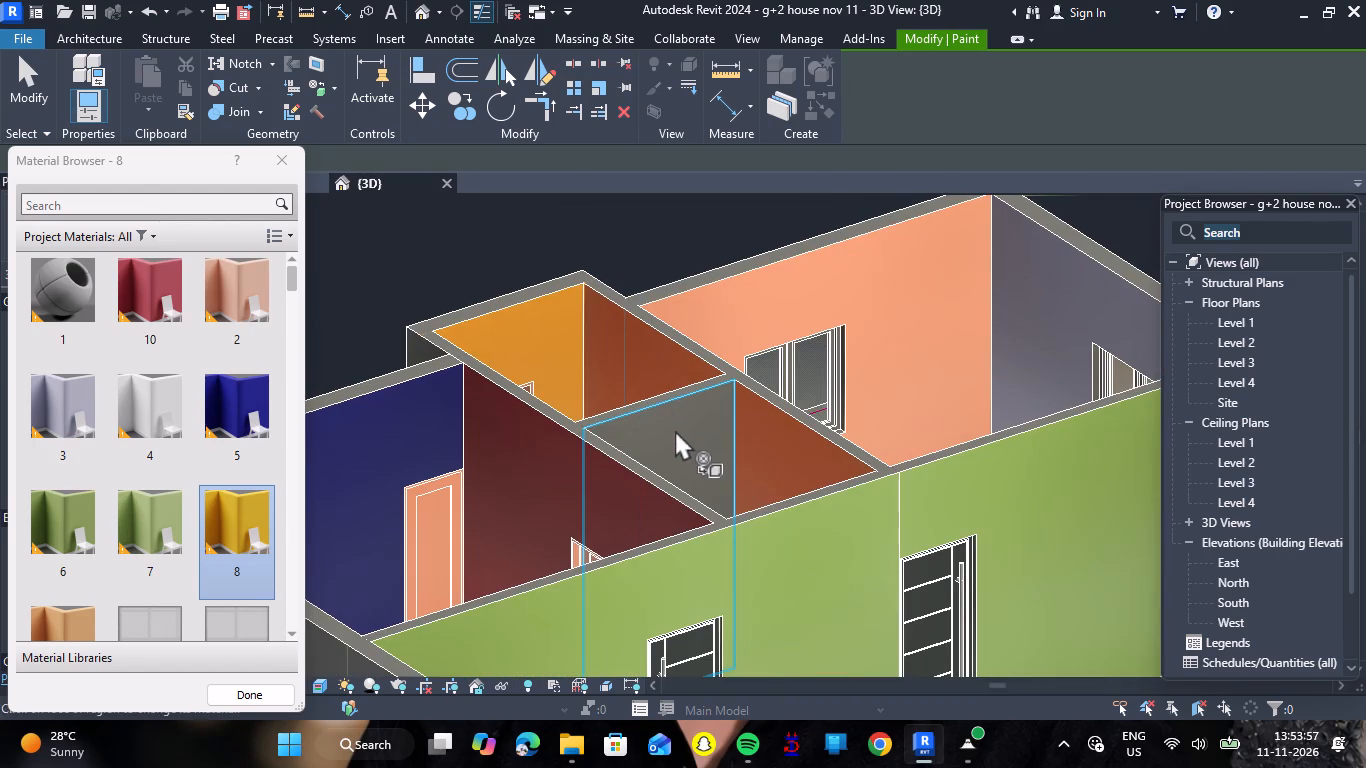
# Examine the painted ground floor and its grey exterior walls from several angles, ending the painting.
pyautogui.scroll(4, 675, 430)
pyautogui.scroll(-9, 672, 430)
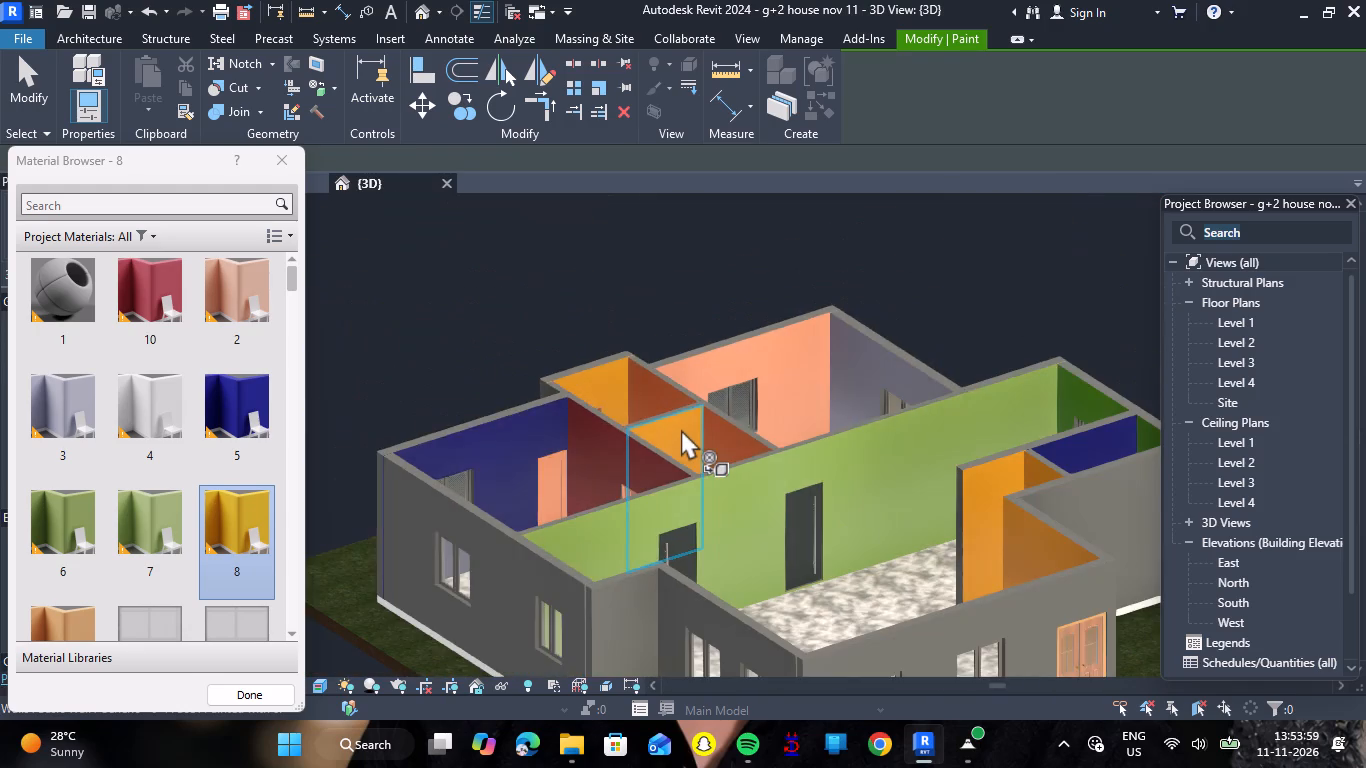
pyautogui.scroll(-5, 689, 429)
pyautogui.scroll(4, 861, 626)
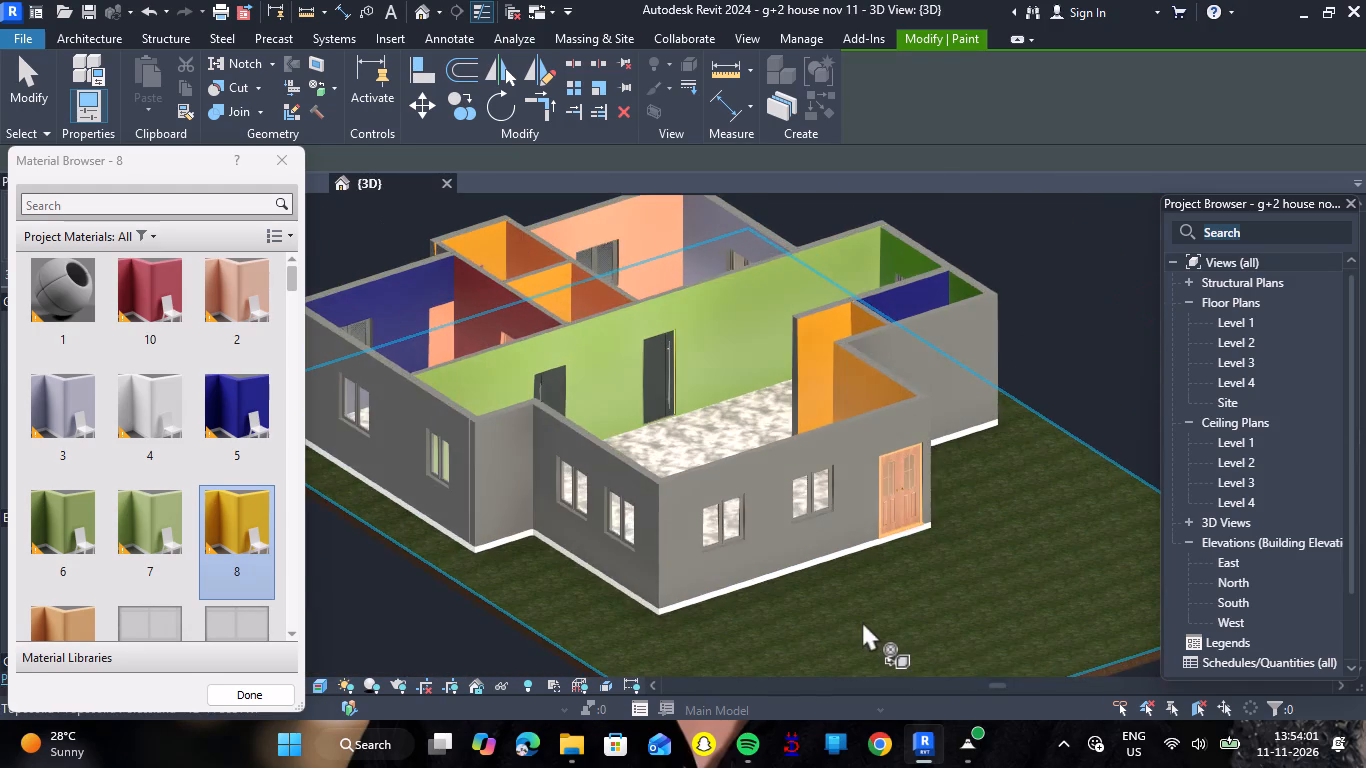
pyautogui.scroll(3, 862, 621)
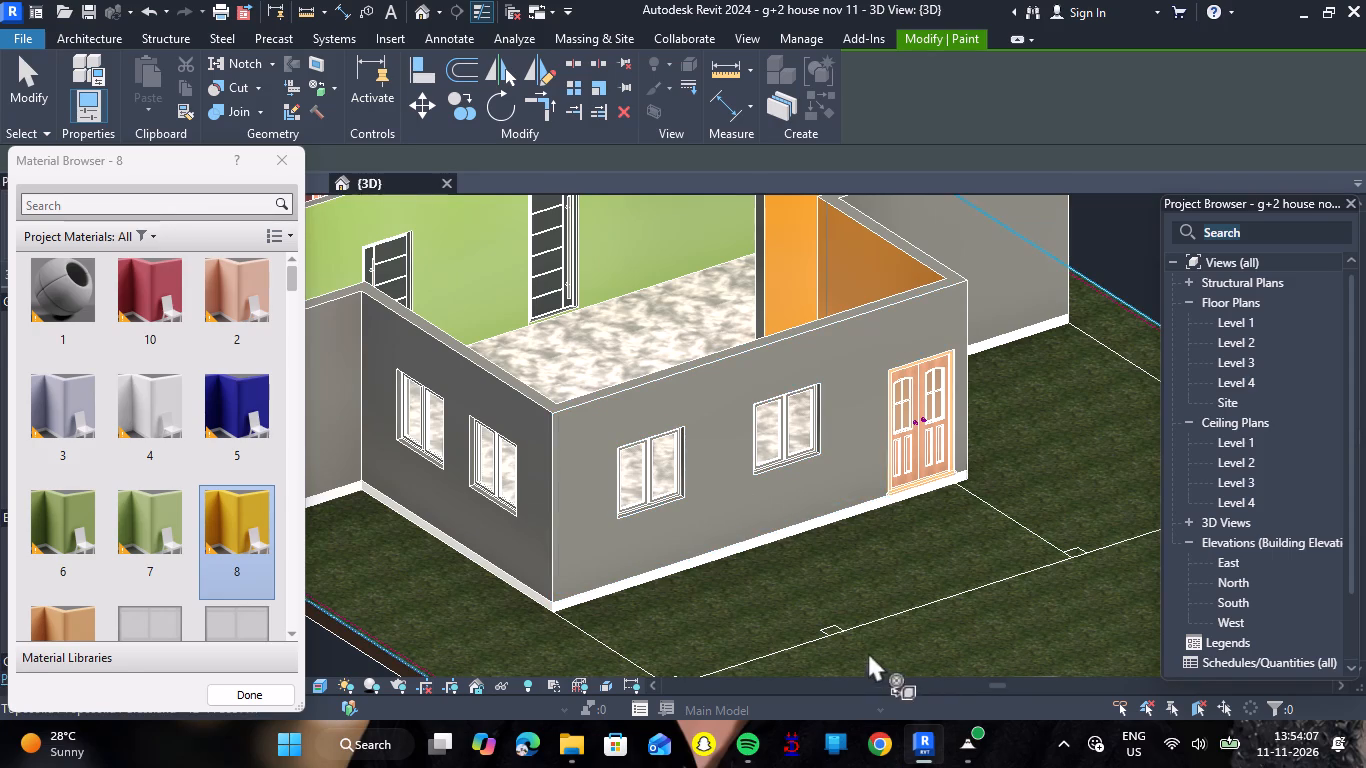
pyautogui.scroll(-5, 826, 472)
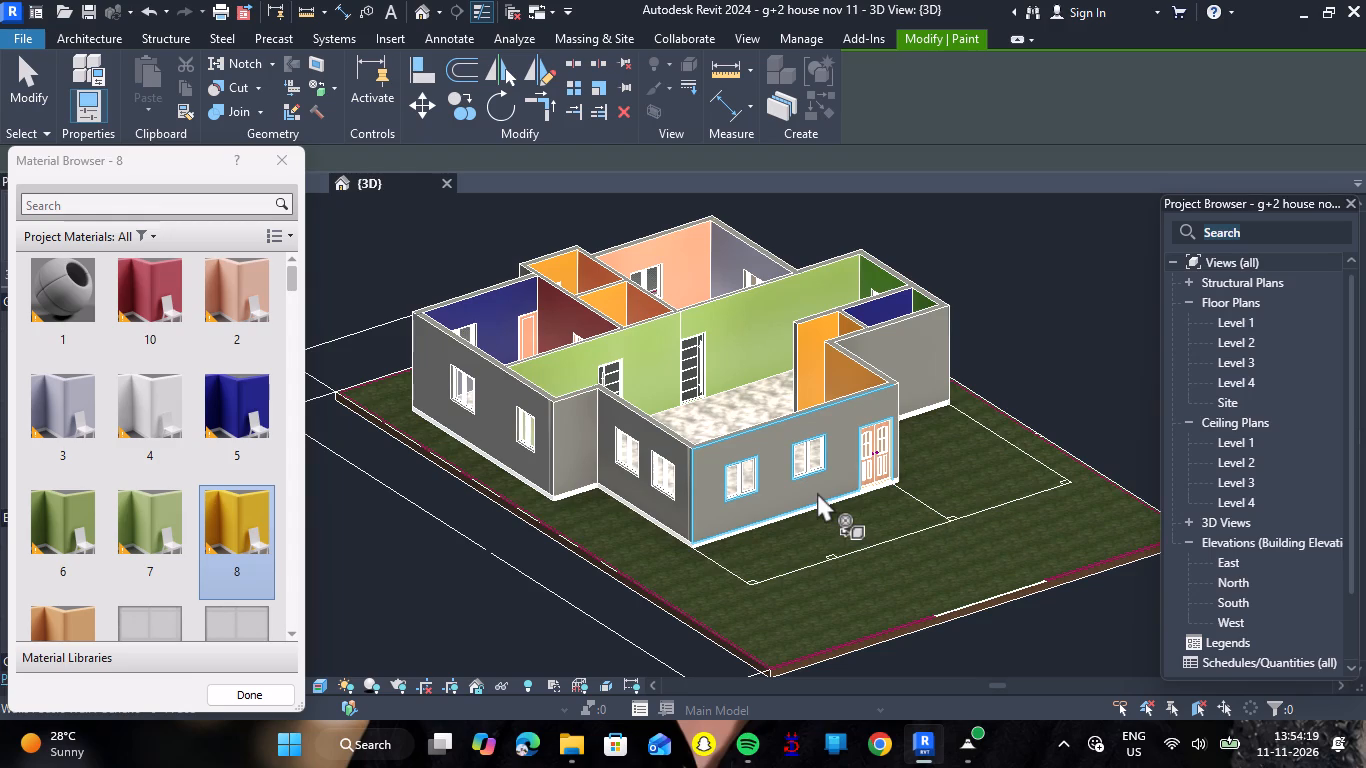
pyautogui.scroll(-2, 679, 497)
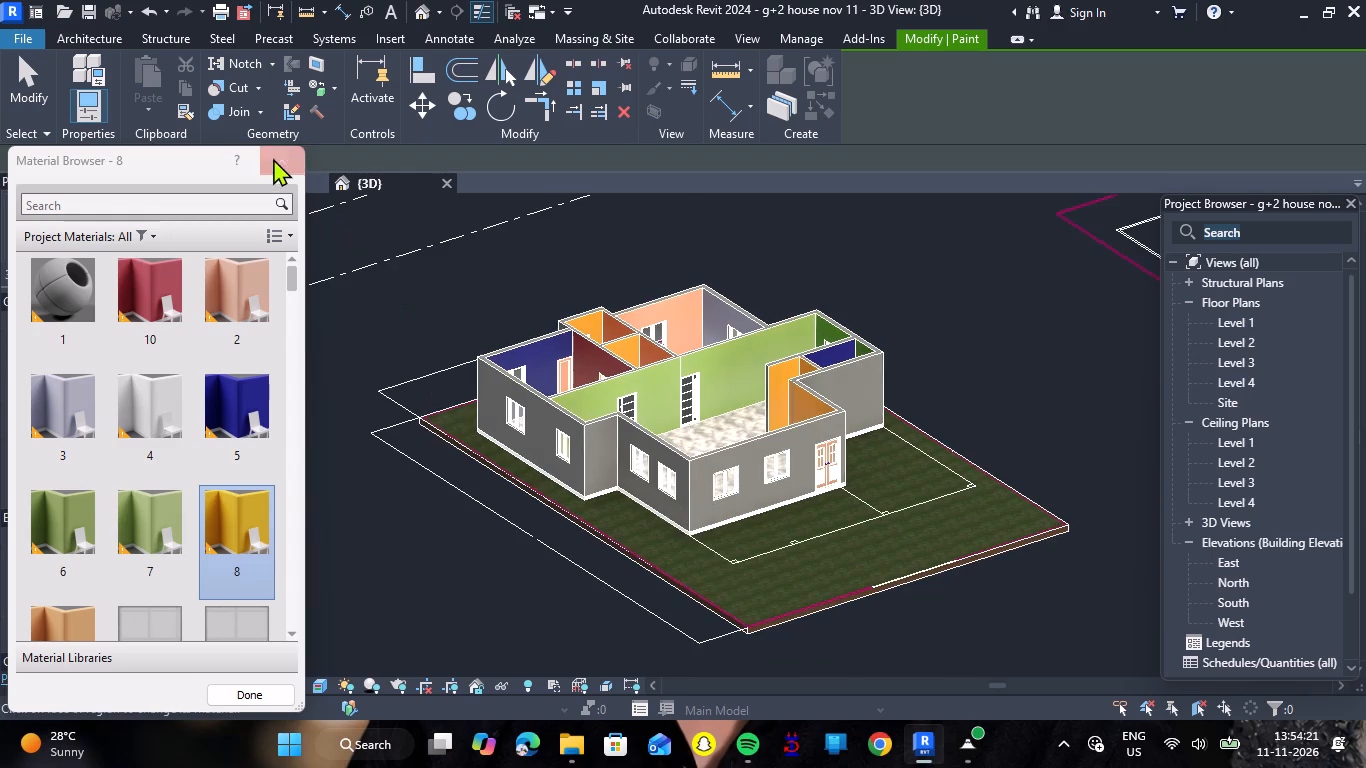
pyautogui.click(273, 158)
pyautogui.scroll(-2, 711, 483)
pyautogui.keyDown('shift'); pyautogui.moveTo(897, 591); pyautogui.dragTo(870, 616, button='right'); pyautogui.keyUp('shift')
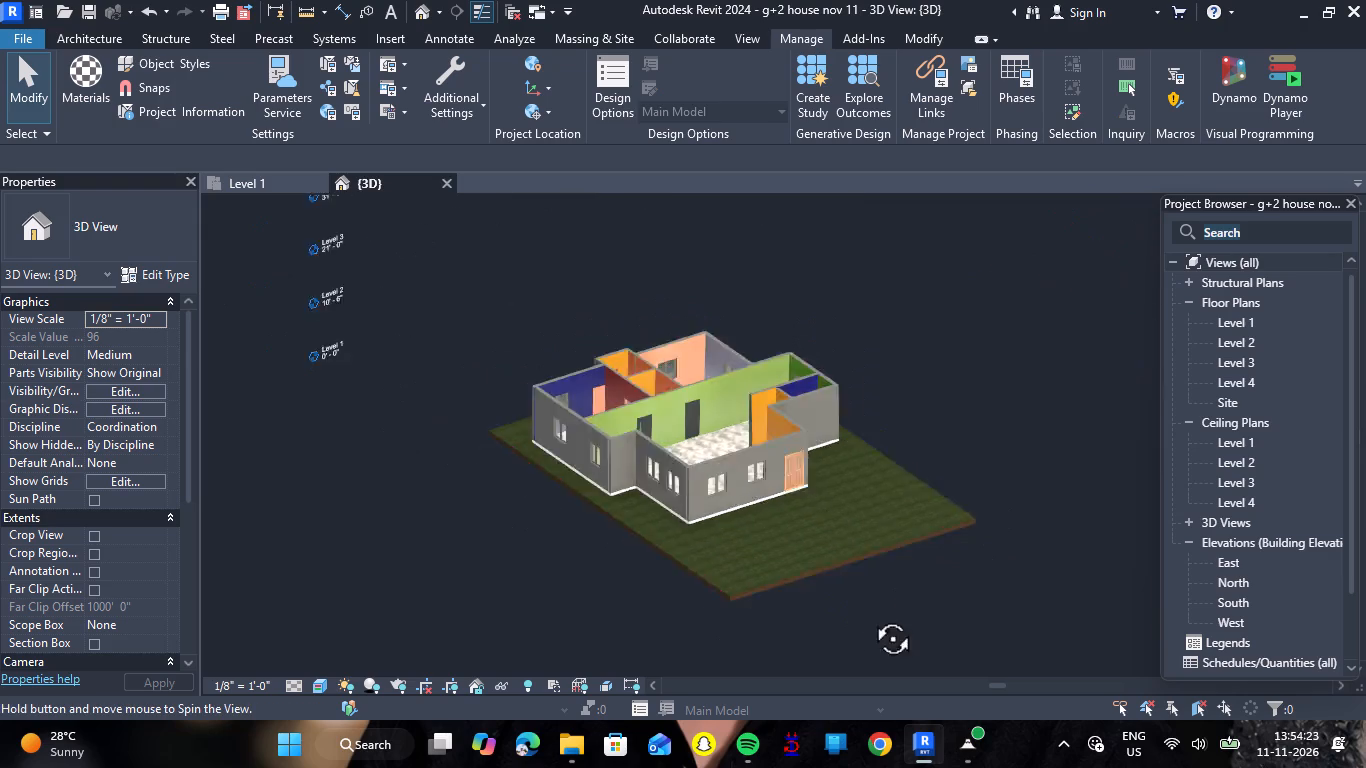
pyautogui.keyDown('shift'); pyautogui.moveTo(870, 616); pyautogui.dragTo(819, 503, button='right'); pyautogui.keyUp('shift')
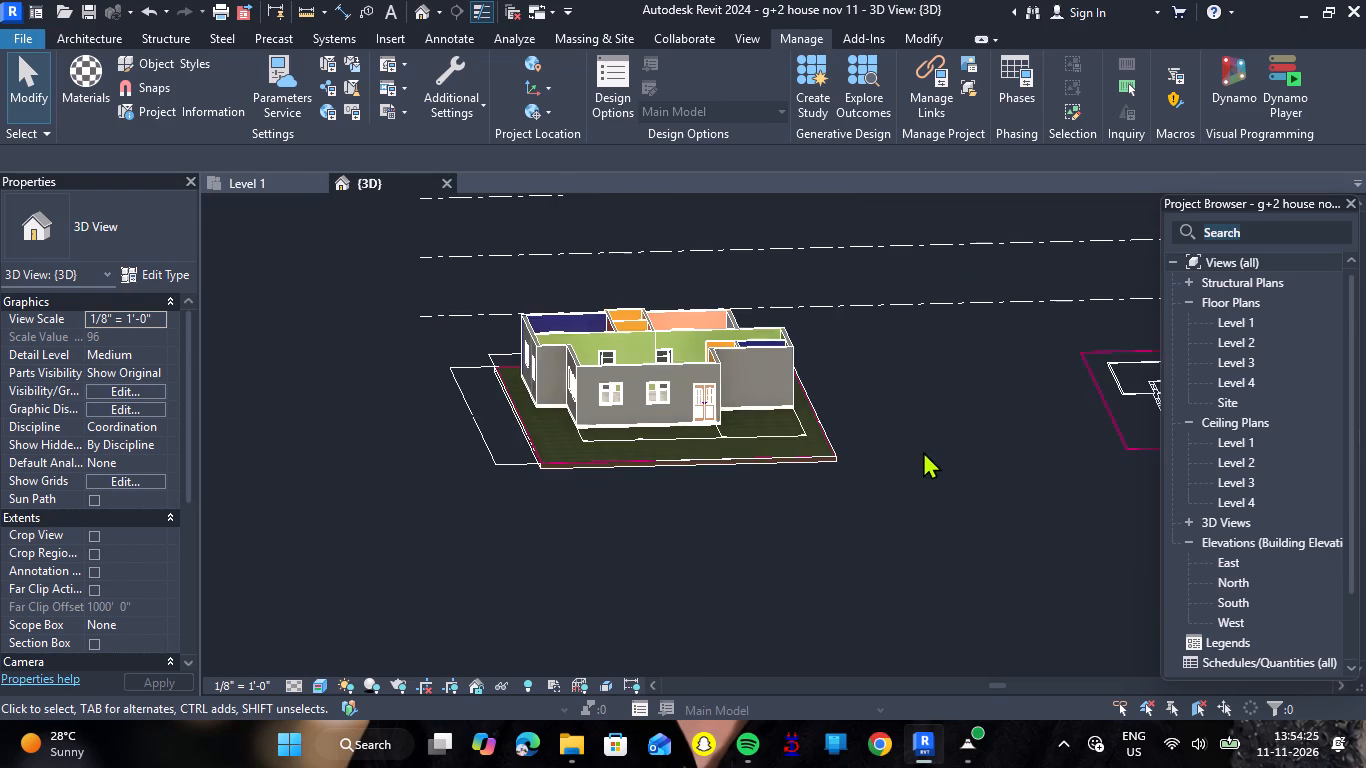
pyautogui.scroll(-4, 918, 459)
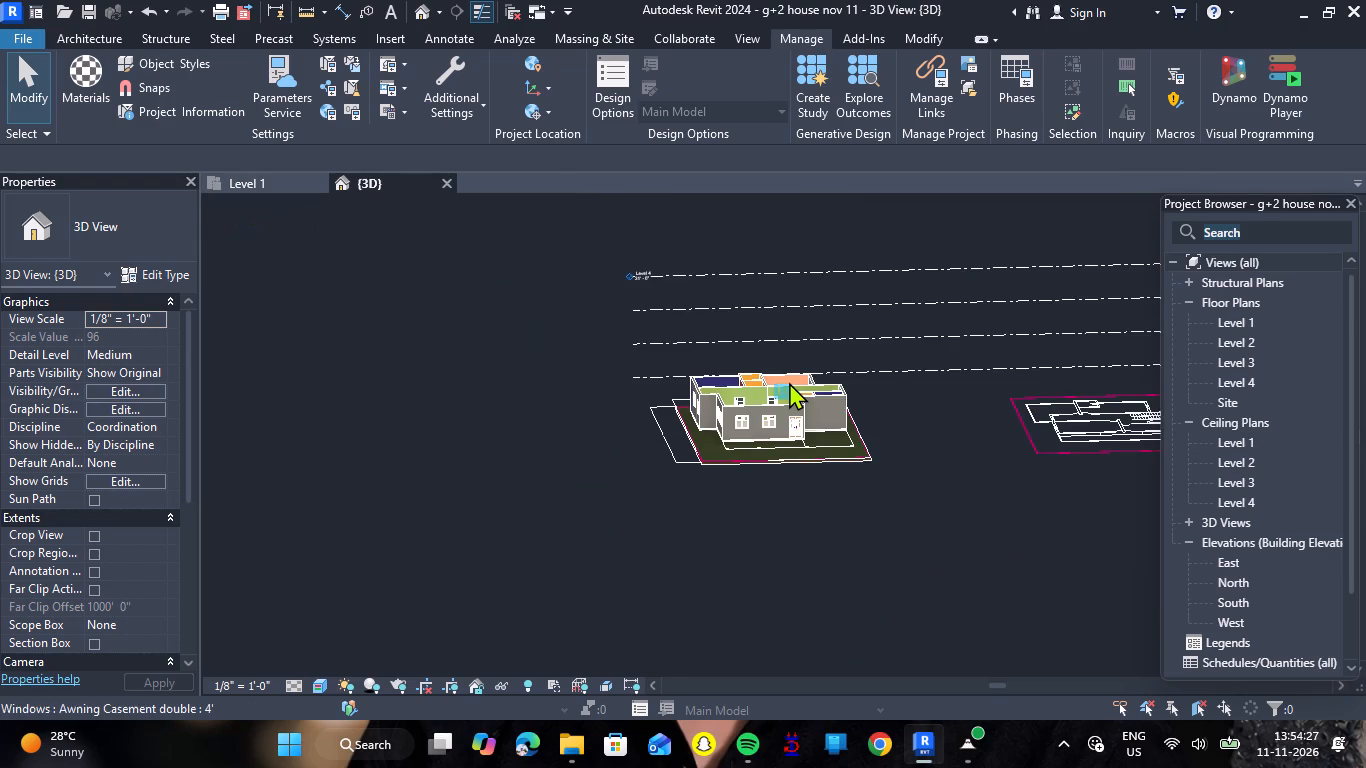
pyautogui.scroll(6, 789, 382)
pyautogui.scroll(4, 683, 342)
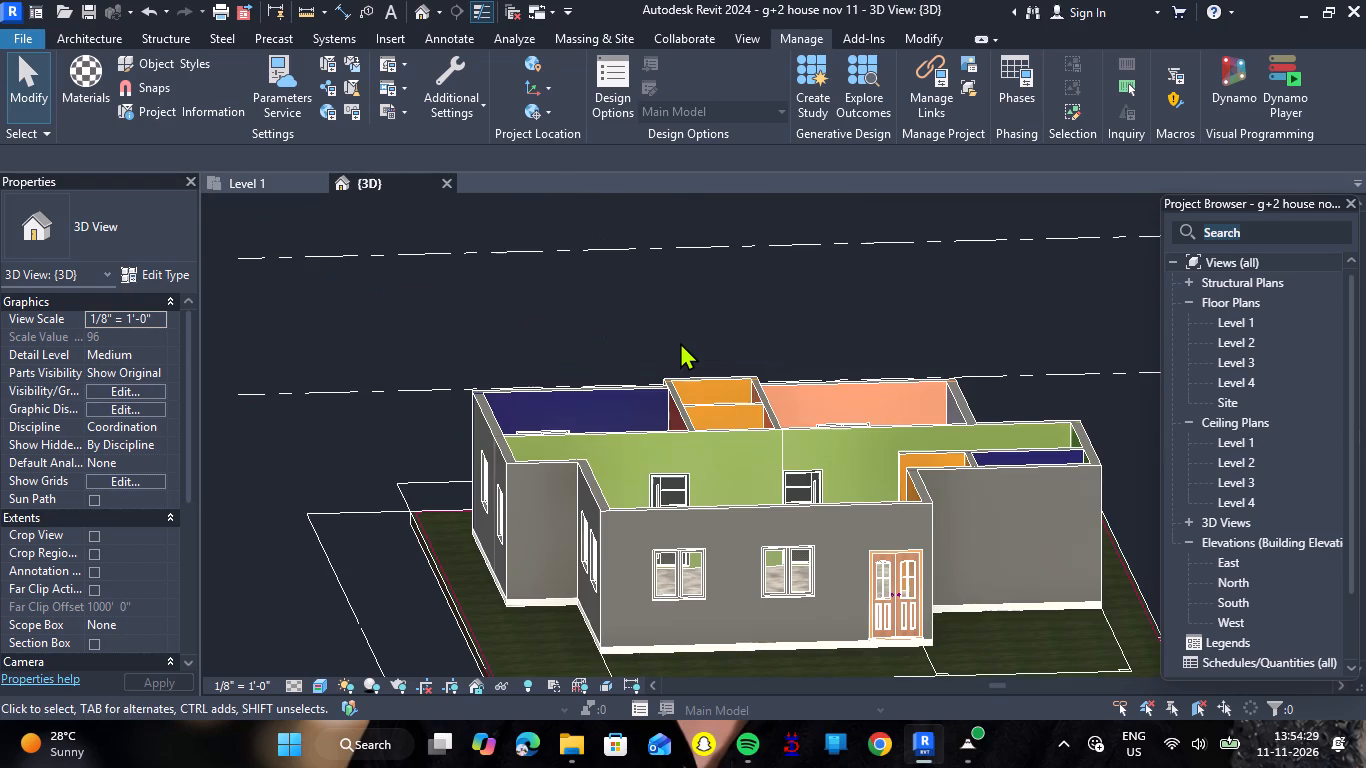
# In the Level 1 floor plan, move the imported G+2 HOUSE PLAN.dwg so the first-floor plan's upper-left boundary corner meets the modelled ground-floor boundary corner.
pyautogui.click(255, 187)
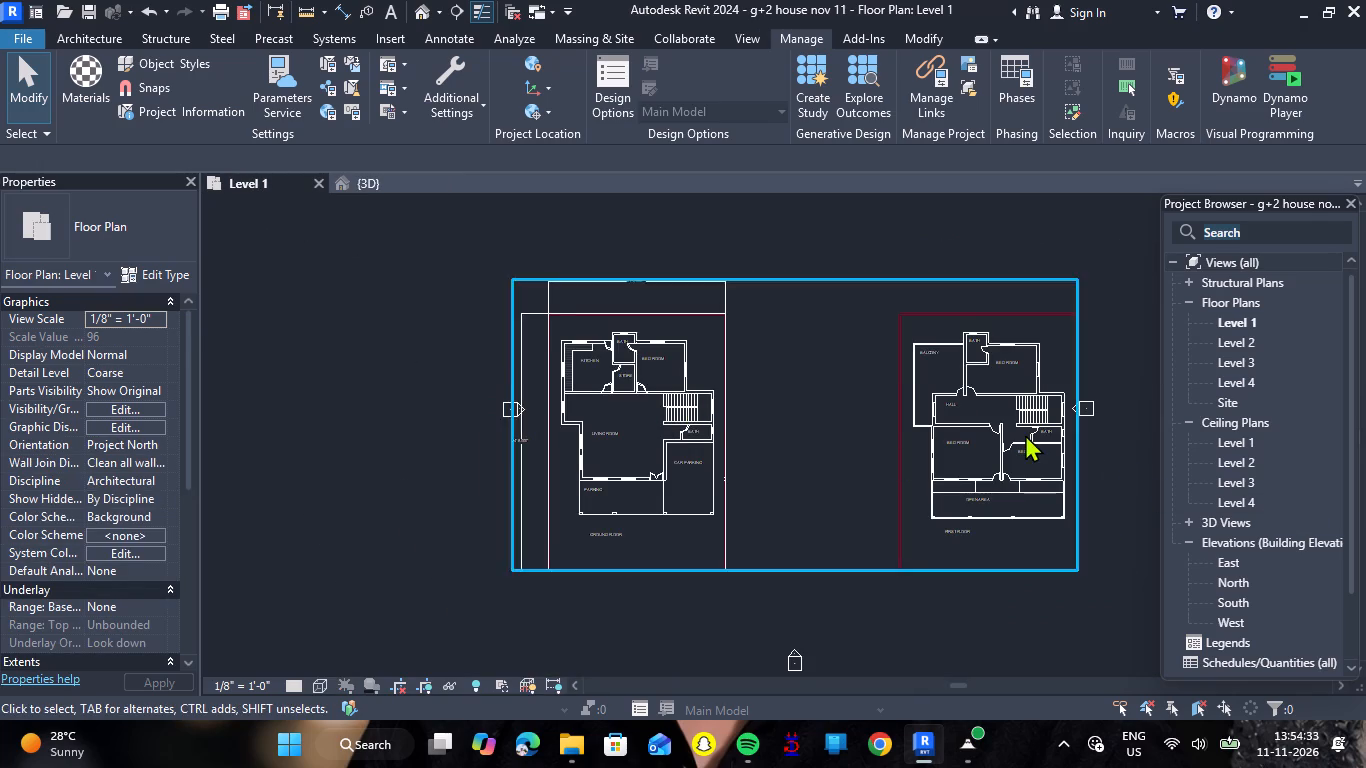
pyautogui.scroll(1, 1025, 434)
pyautogui.click(875, 548)
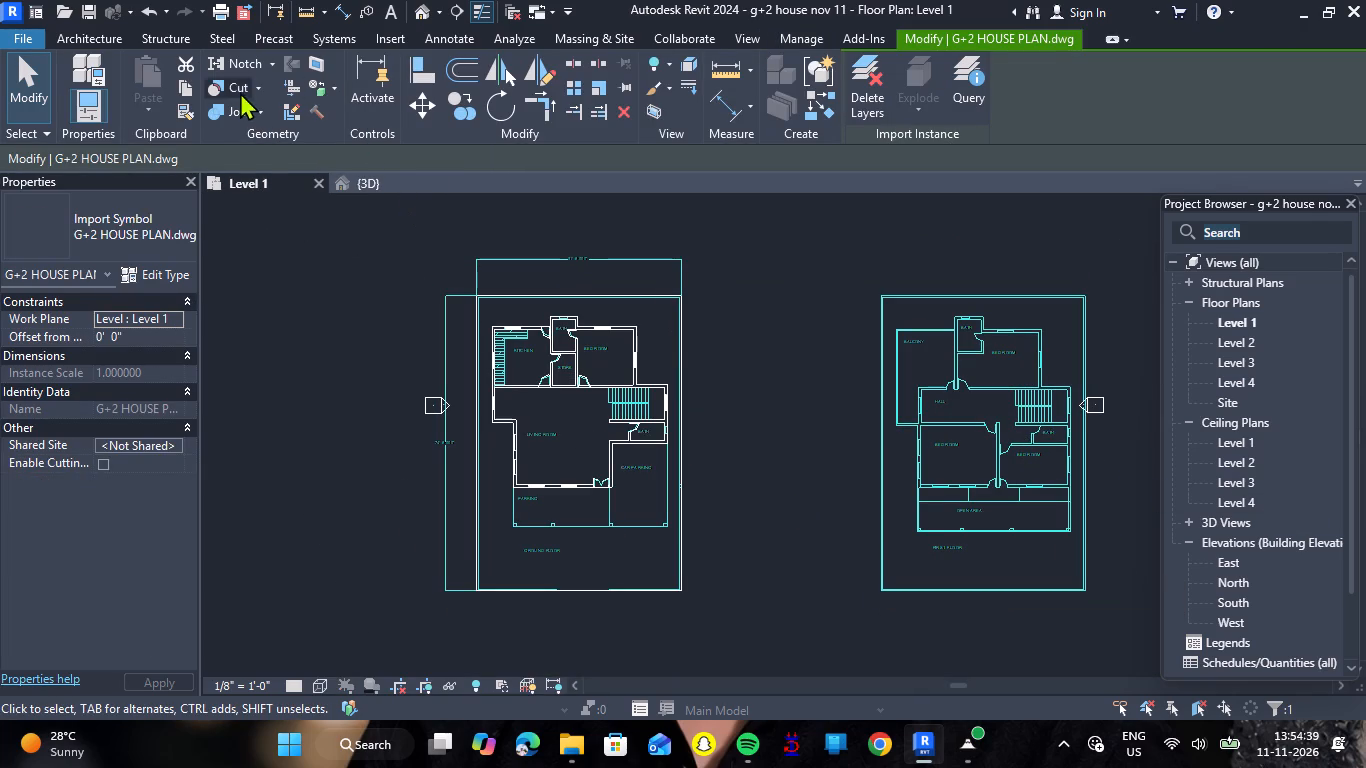
pyautogui.click(414, 101)
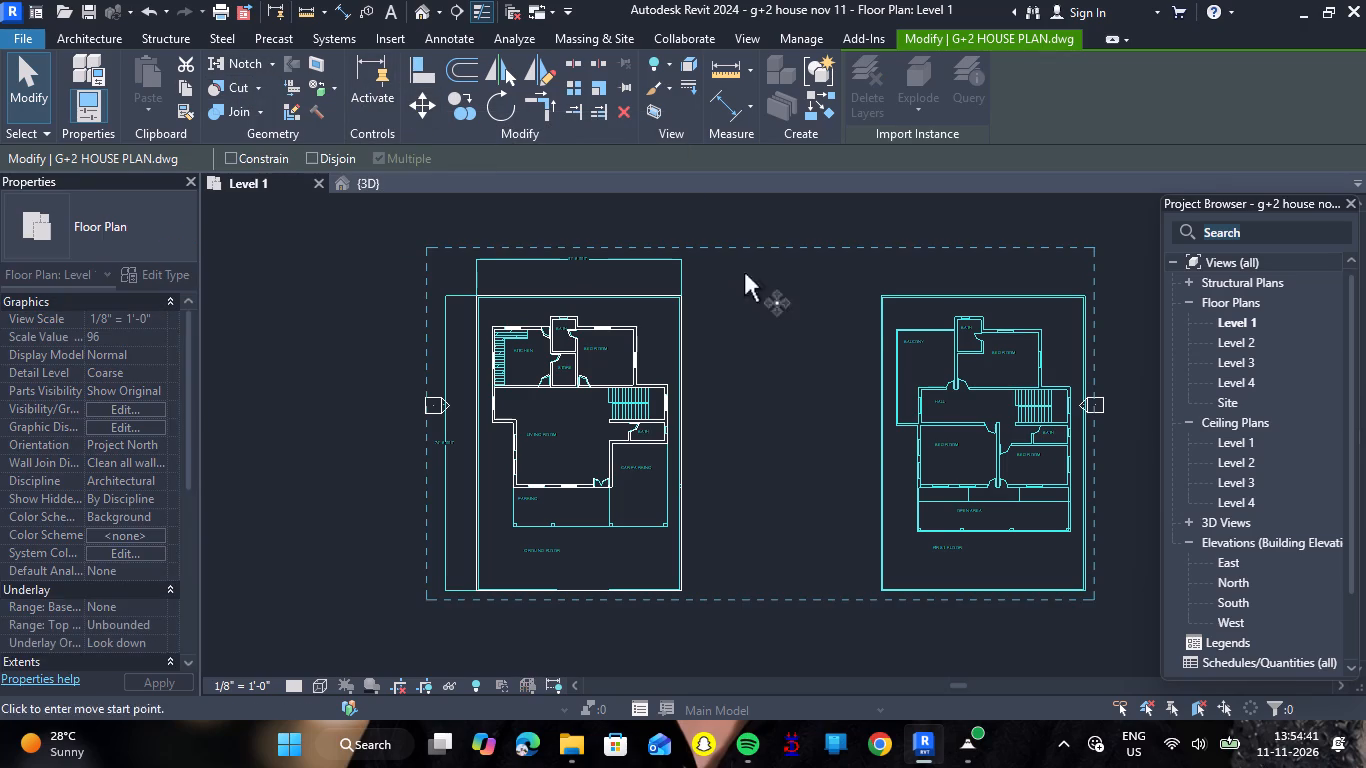
pyautogui.click(885, 300)
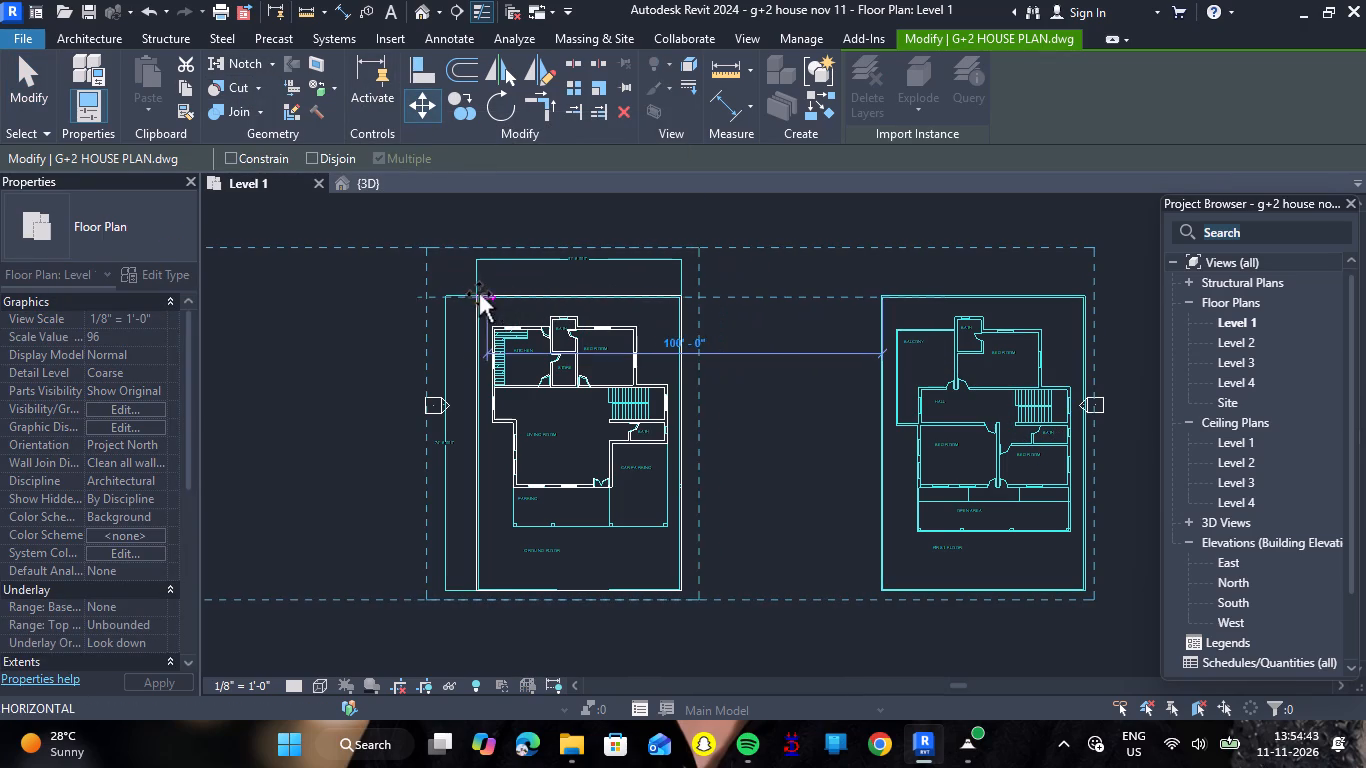
pyautogui.scroll(17, 475, 295)
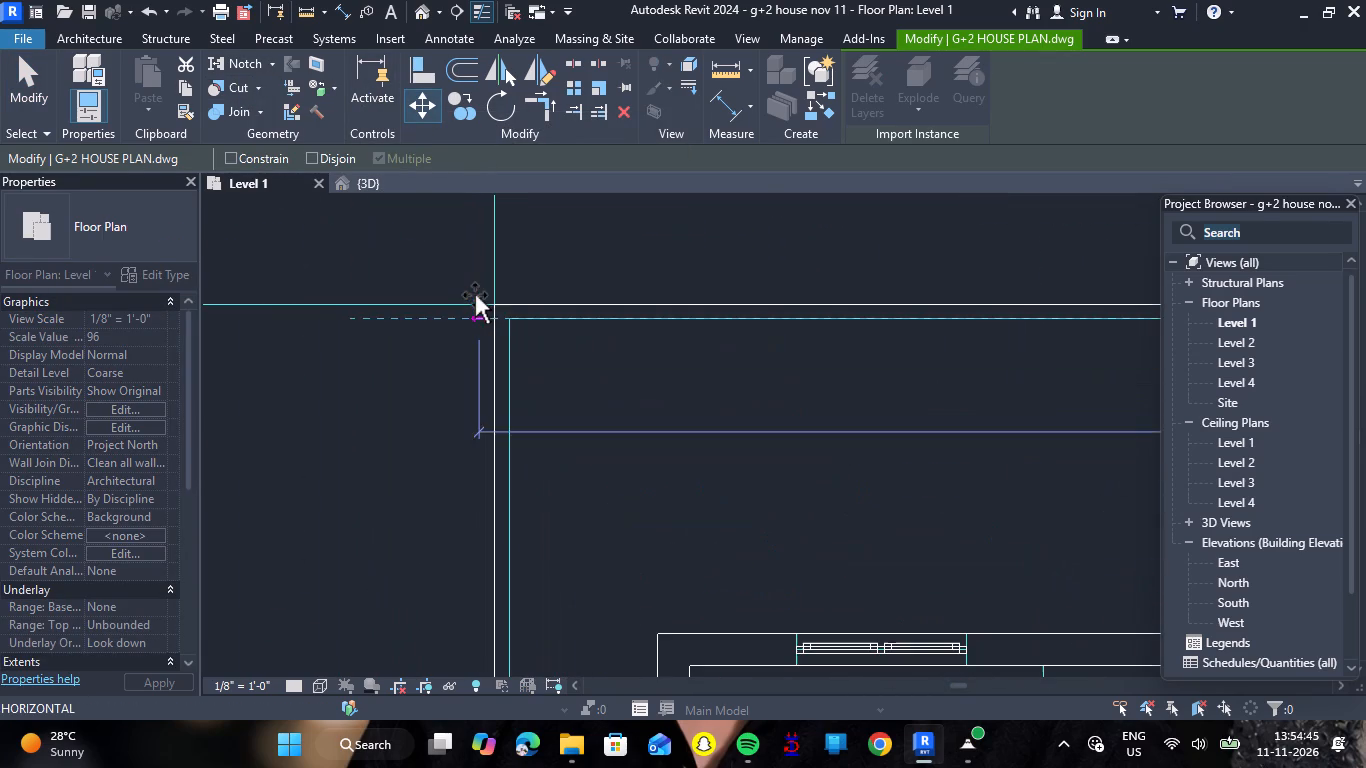
pyautogui.click(489, 290)
pyautogui.scroll(-6, 567, 276)
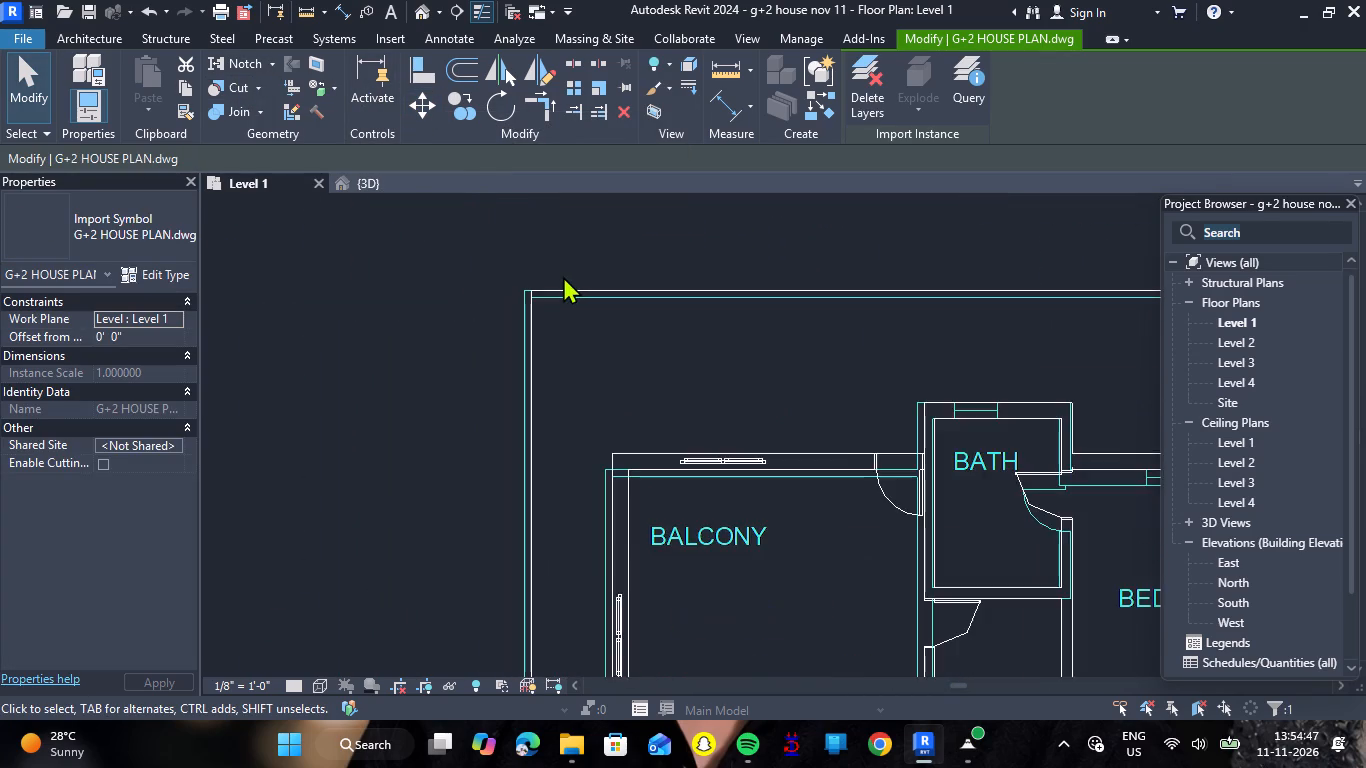
pyautogui.scroll(-5, 563, 276)
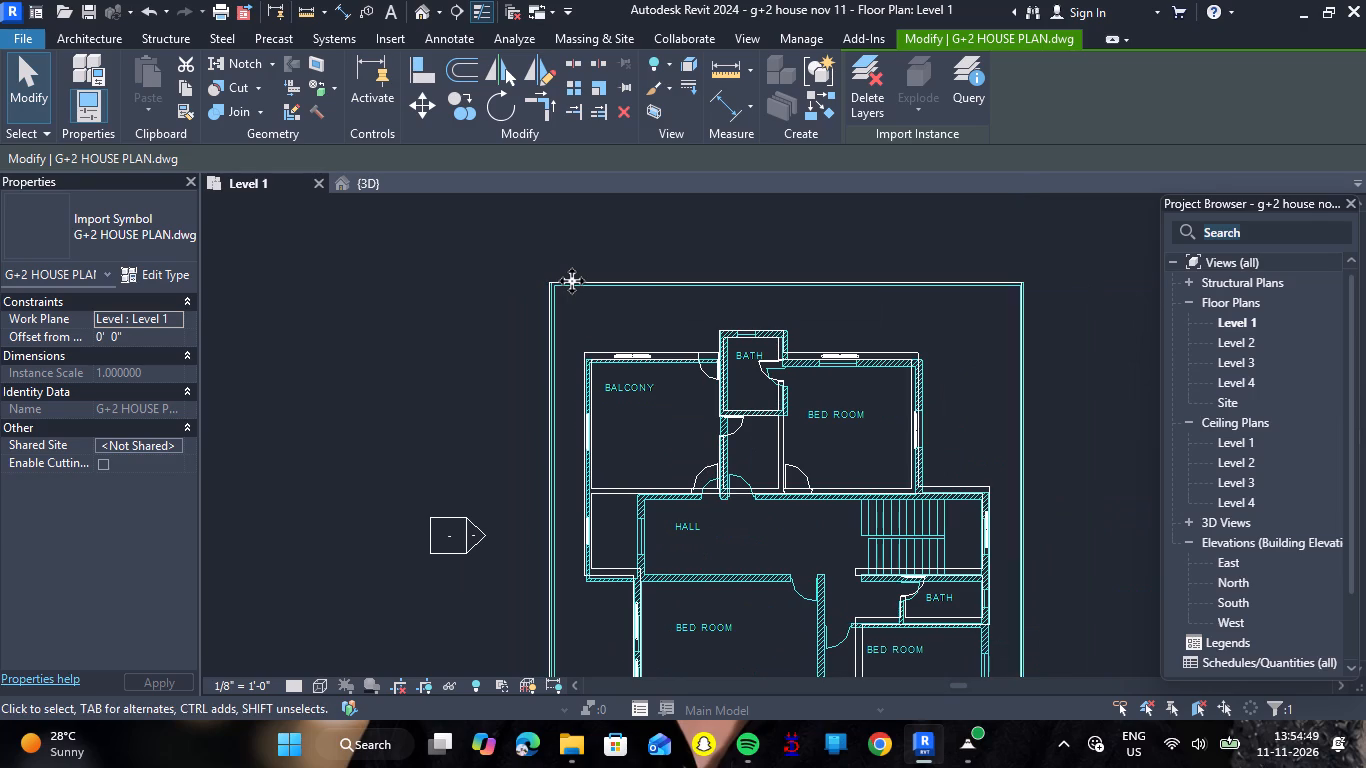
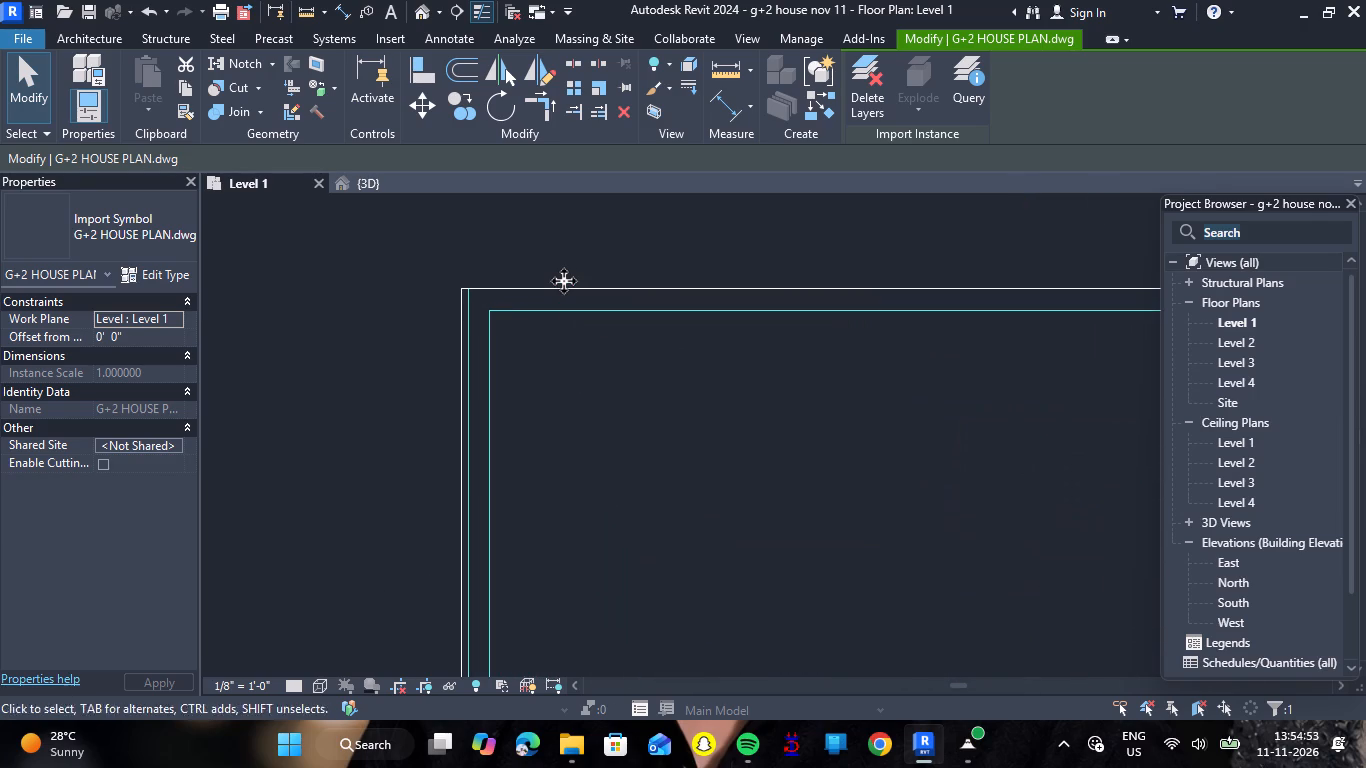
# Nudge the imported G+2 HOUSE PLAN.dwg sideways until the first-floor boundary line coincides with the modelled ground-floor boundary.
pyautogui.press('Left')
pyautogui.press('Left')
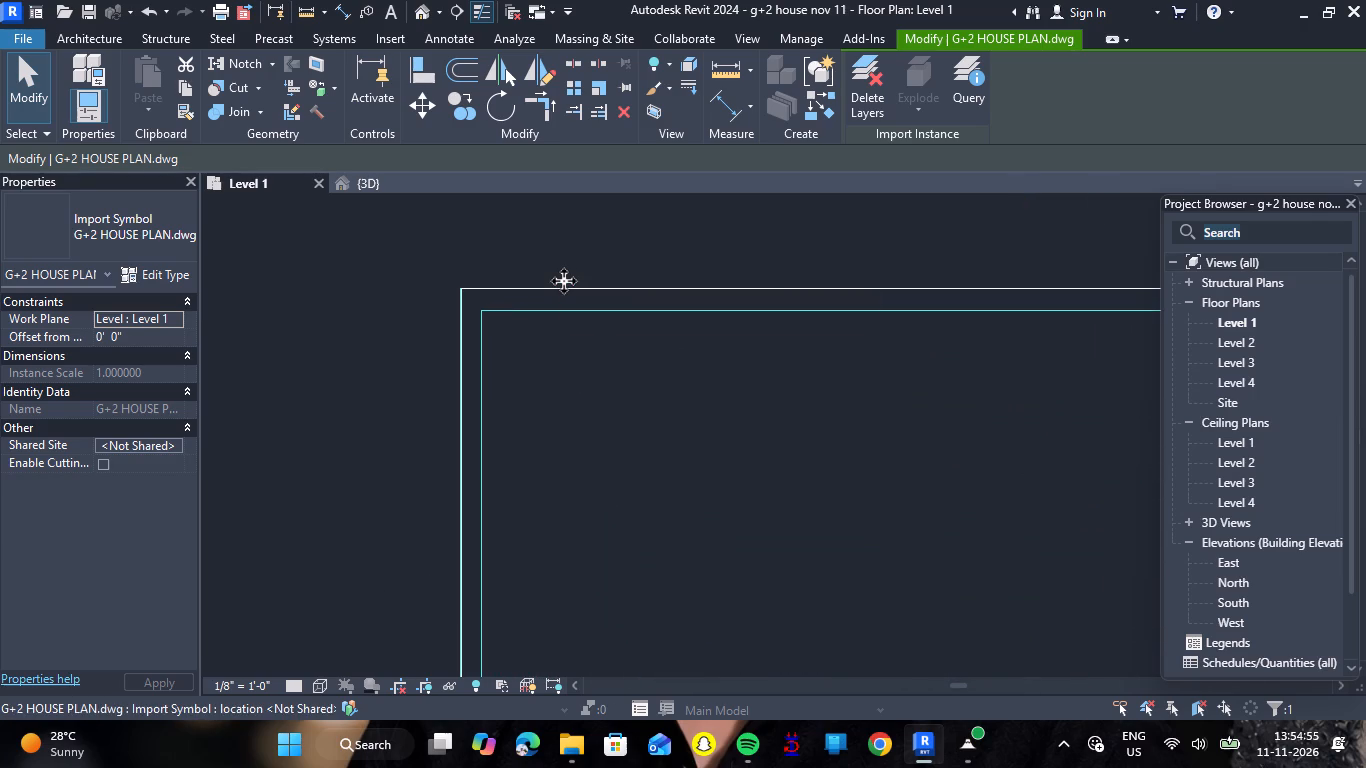
pyautogui.scroll(-8, 242, 520)
pyautogui.scroll(-6, 622, 179)
pyautogui.scroll(-6, 709, 452)
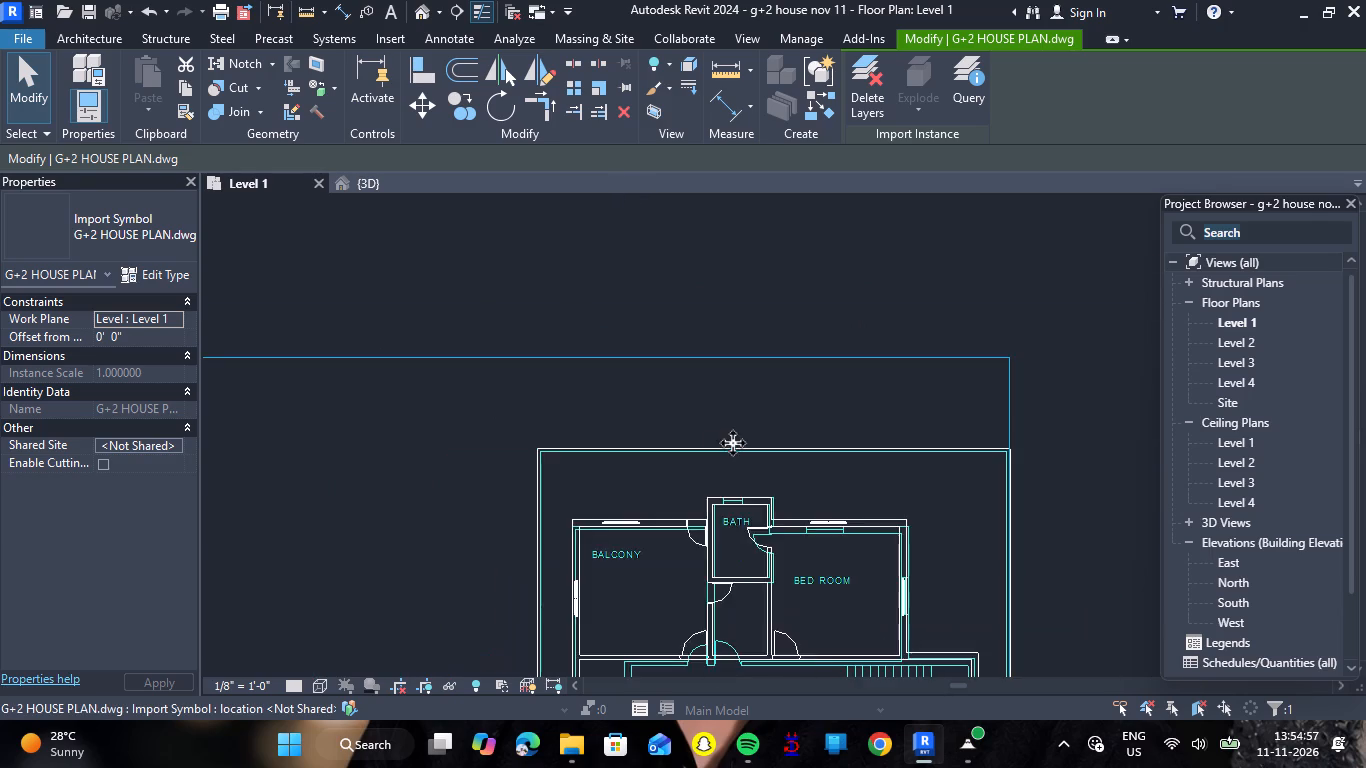
pyautogui.scroll(-8, 733, 443)
pyautogui.scroll(3, 745, 600)
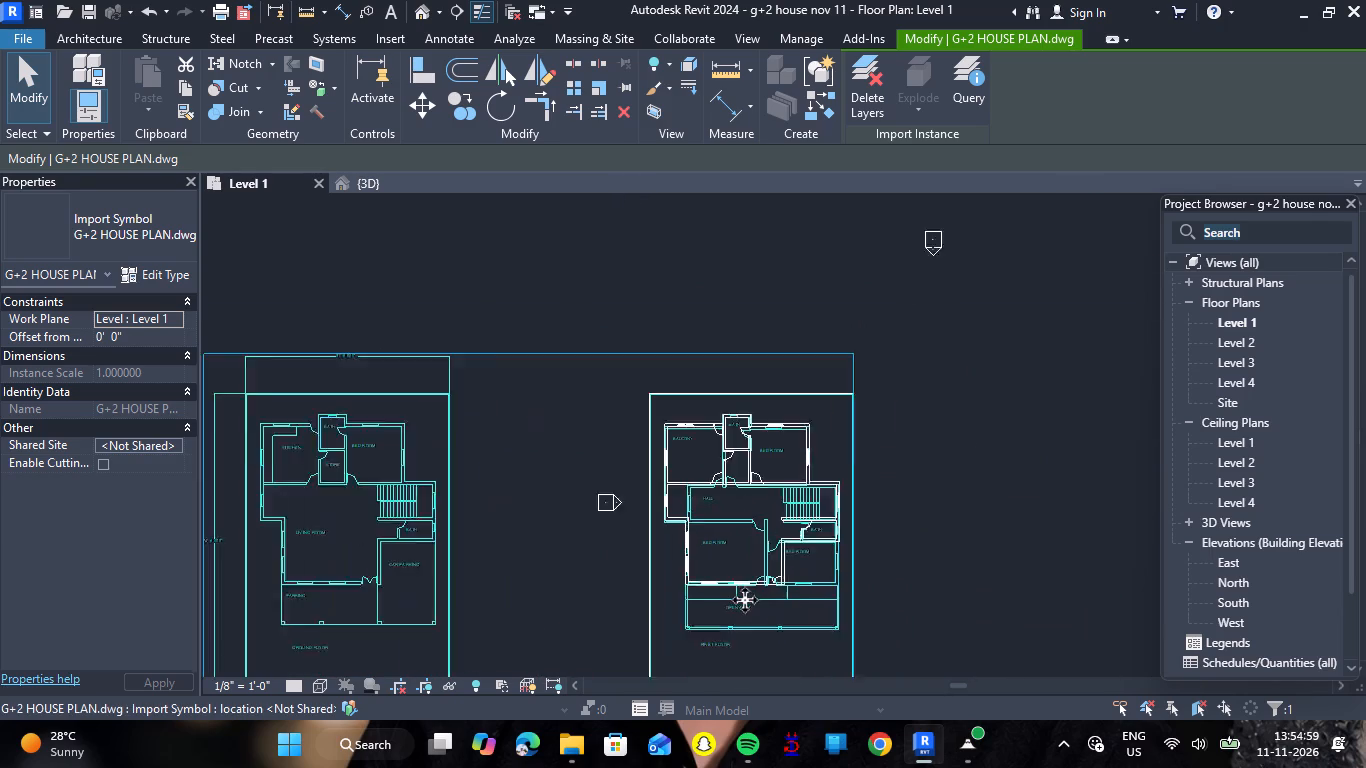
pyautogui.scroll(6, 745, 600)
pyautogui.scroll(-2, 775, 585)
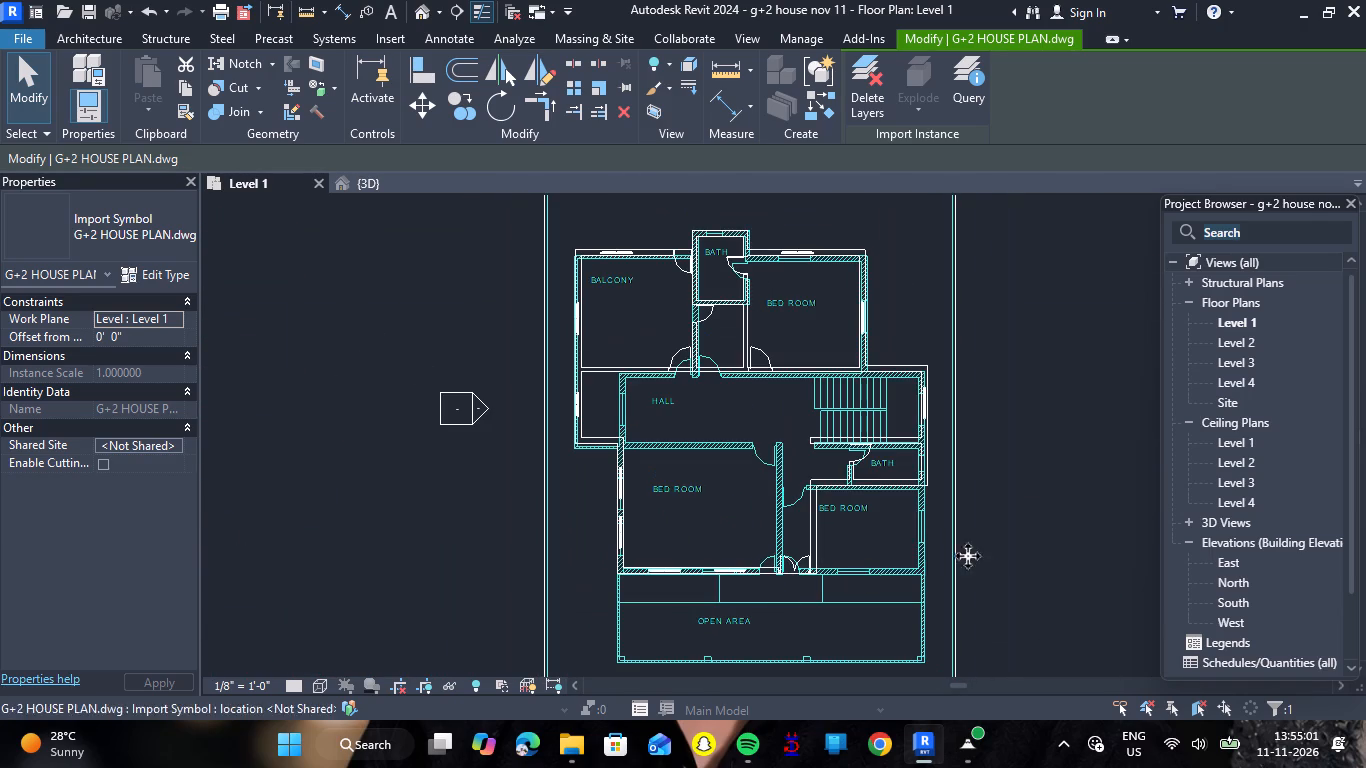
pyautogui.click(1014, 546)
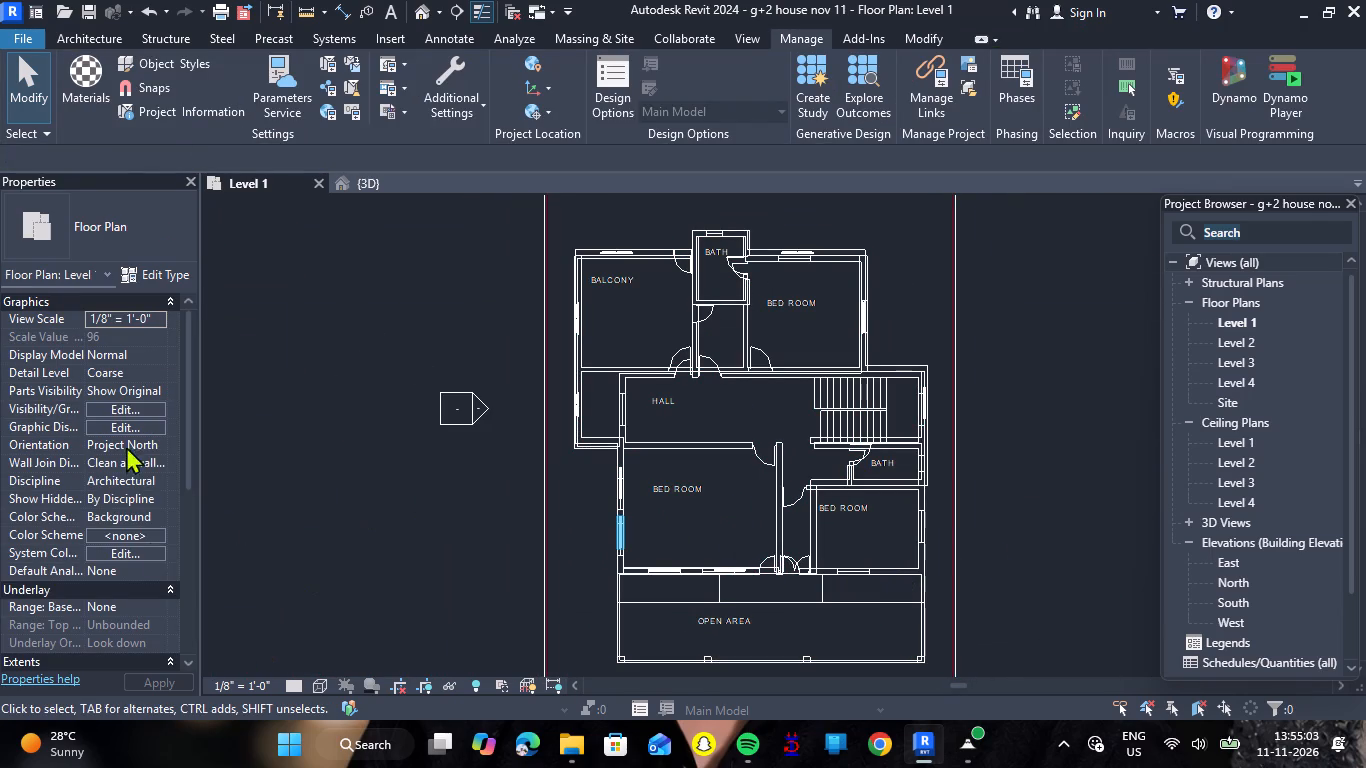
# Look through the Level 1 floor plan's view properties, including its scope box and the available view templates.
pyautogui.scroll(-5, 125, 429)
pyautogui.click(144, 502)
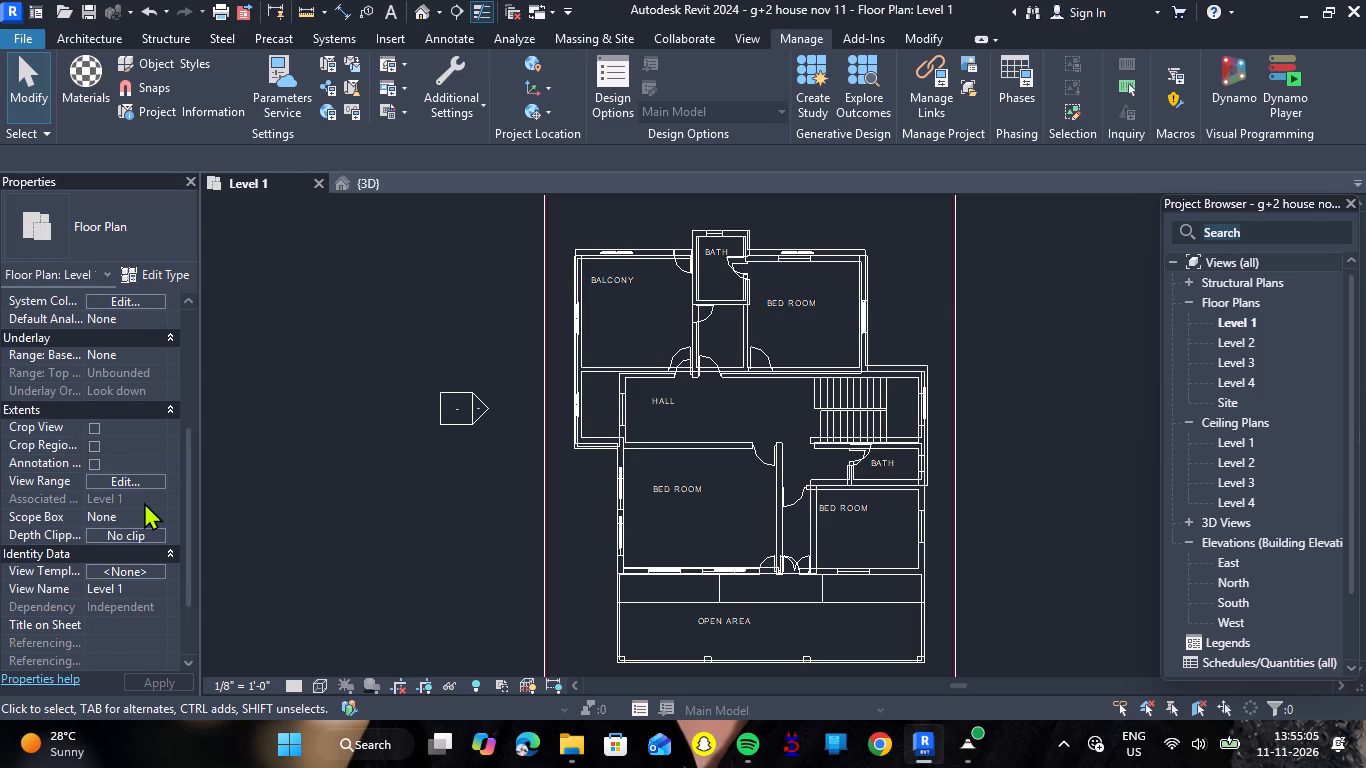
pyautogui.click(124, 518)
pyautogui.click(157, 516)
pyautogui.click(157, 516)
pyautogui.scroll(-2, 158, 515)
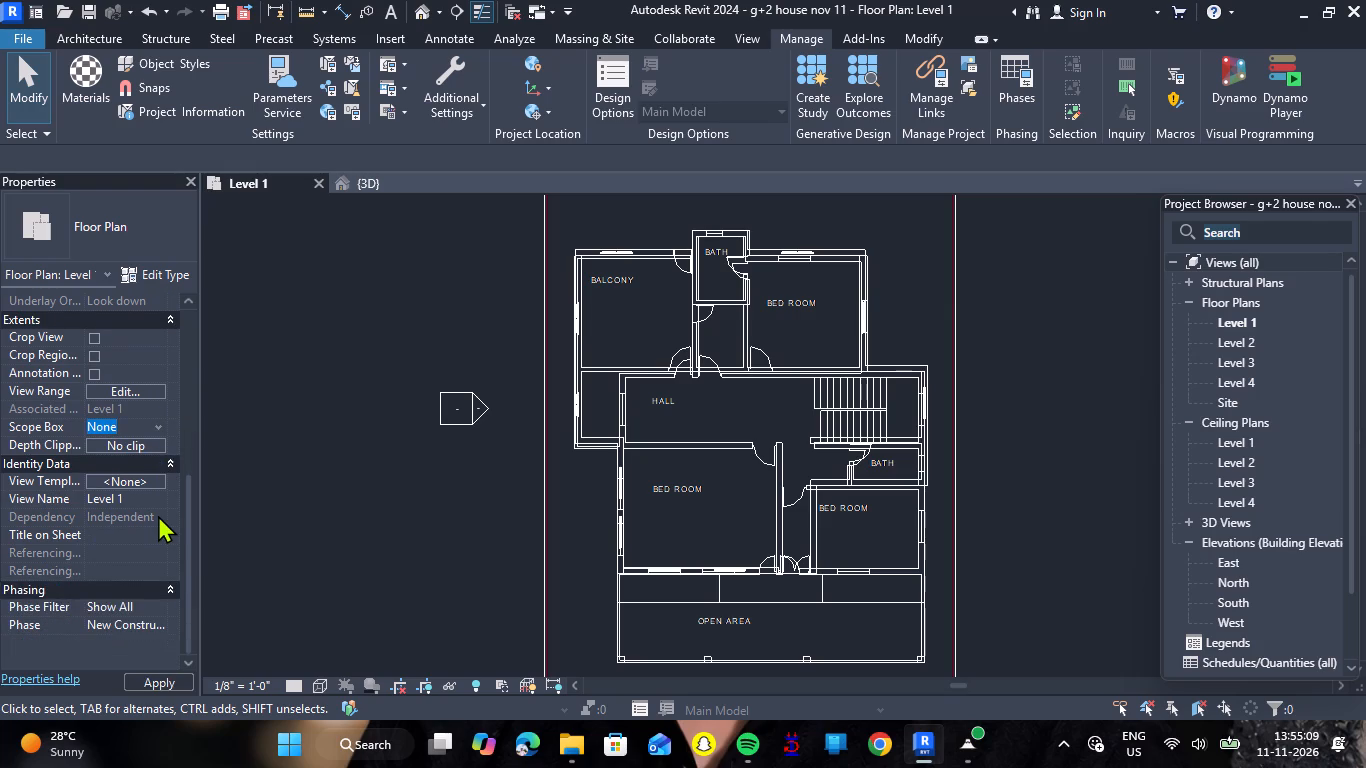
pyautogui.click(157, 499)
pyautogui.click(157, 504)
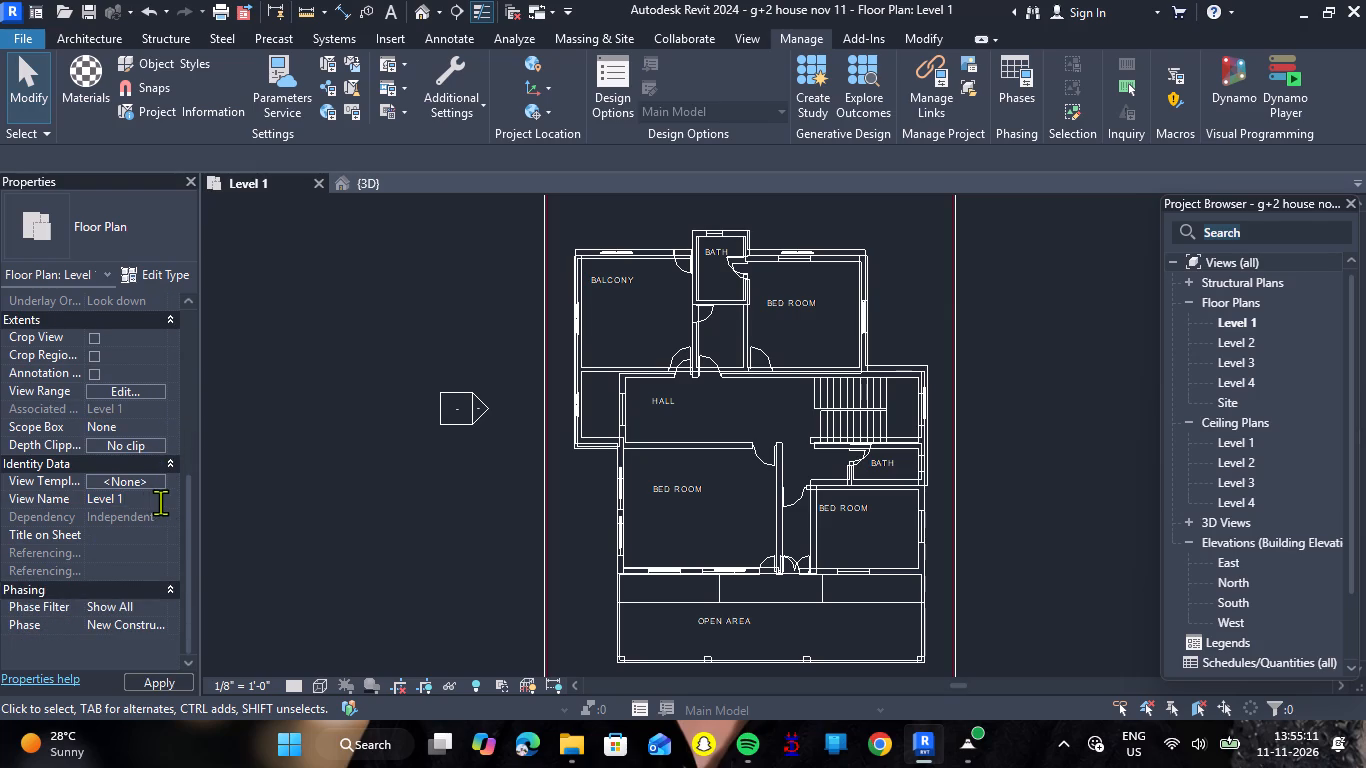
pyautogui.click(245, 512)
pyautogui.click(161, 481)
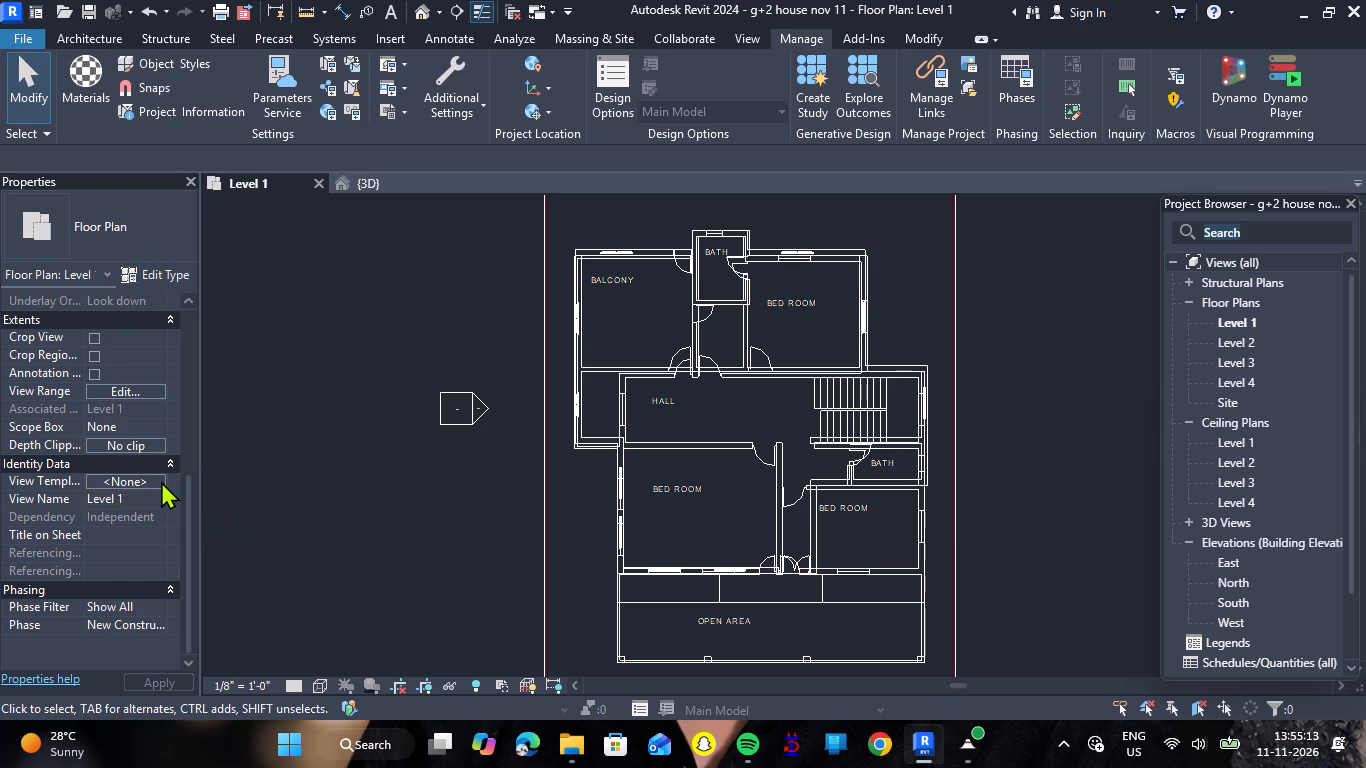
pyautogui.click(155, 485)
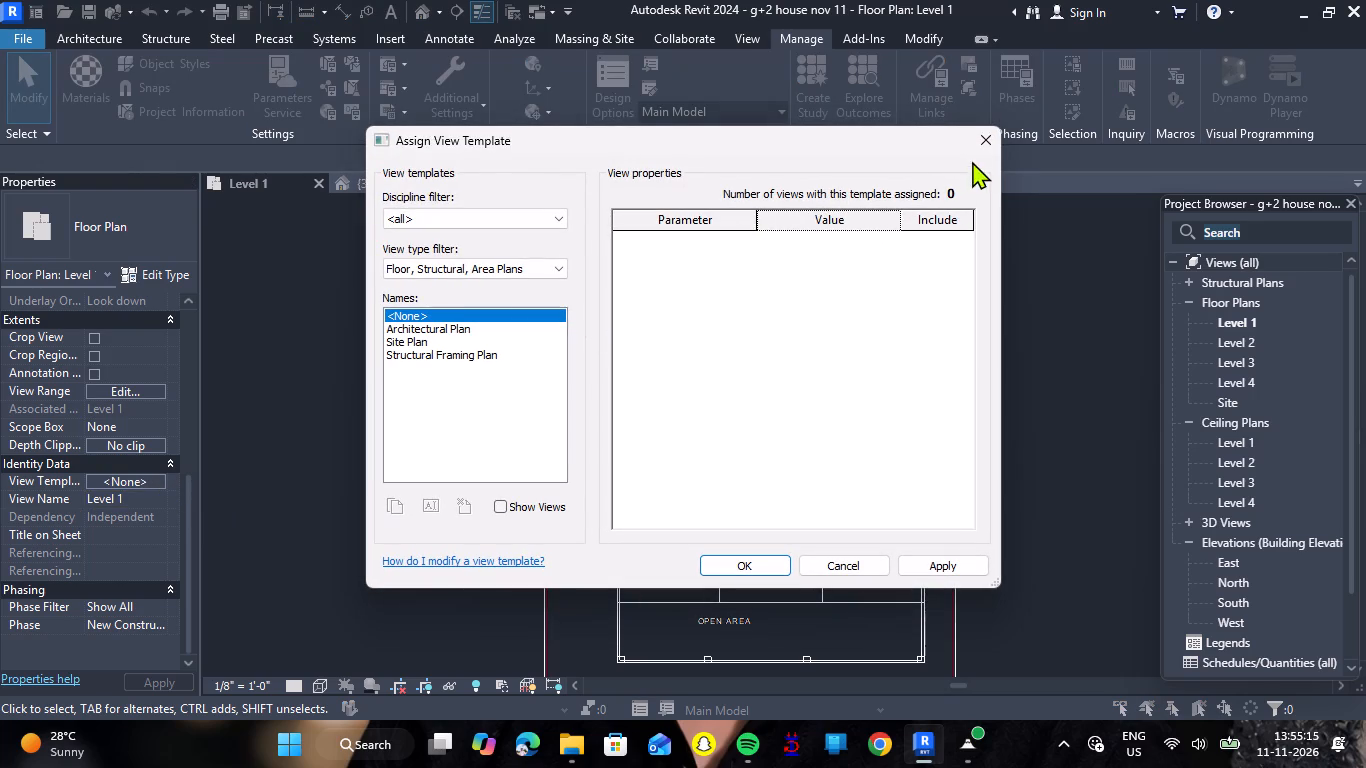
pyautogui.click(981, 151)
# Examine the toposolid and the imported drawing in the Level 1 plan, checking how the first-floor plan overlies the modelled walls.
pyautogui.click(948, 519)
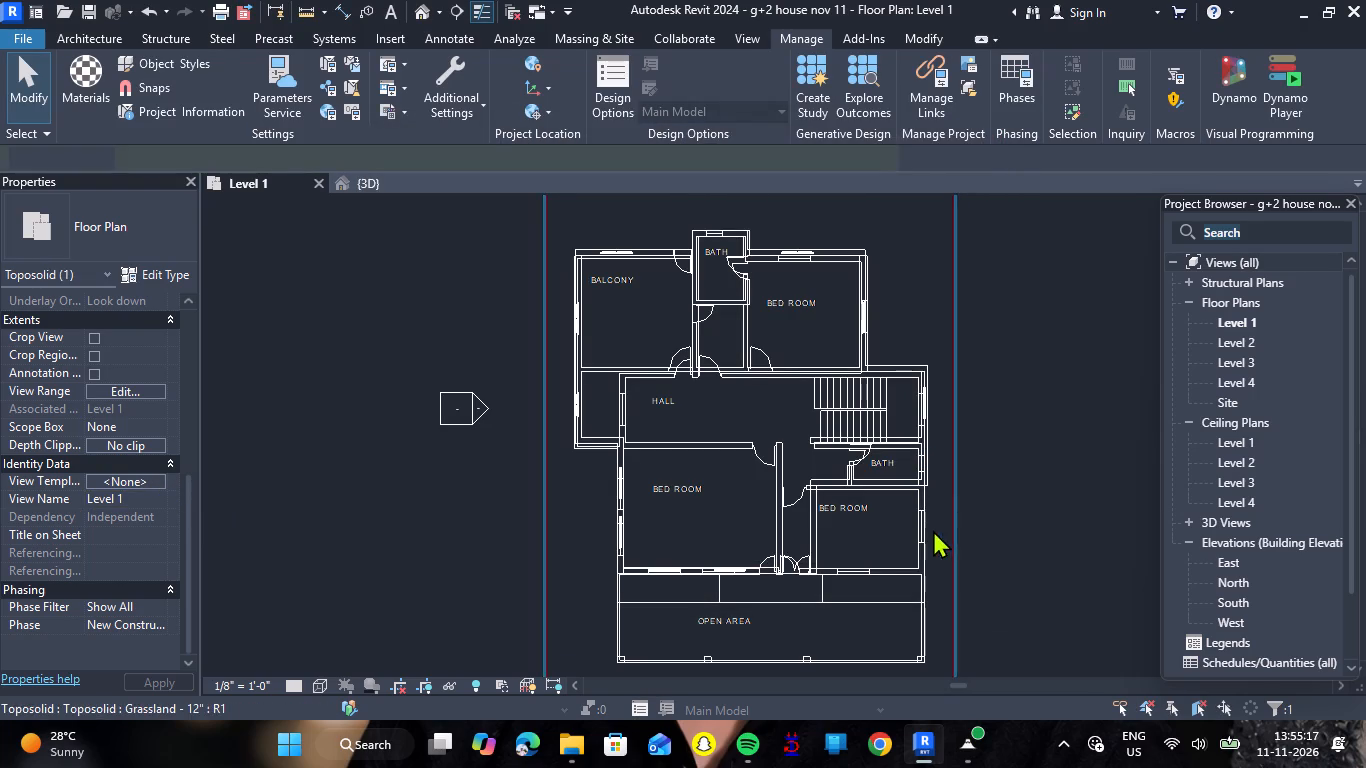
pyautogui.click(548, 512)
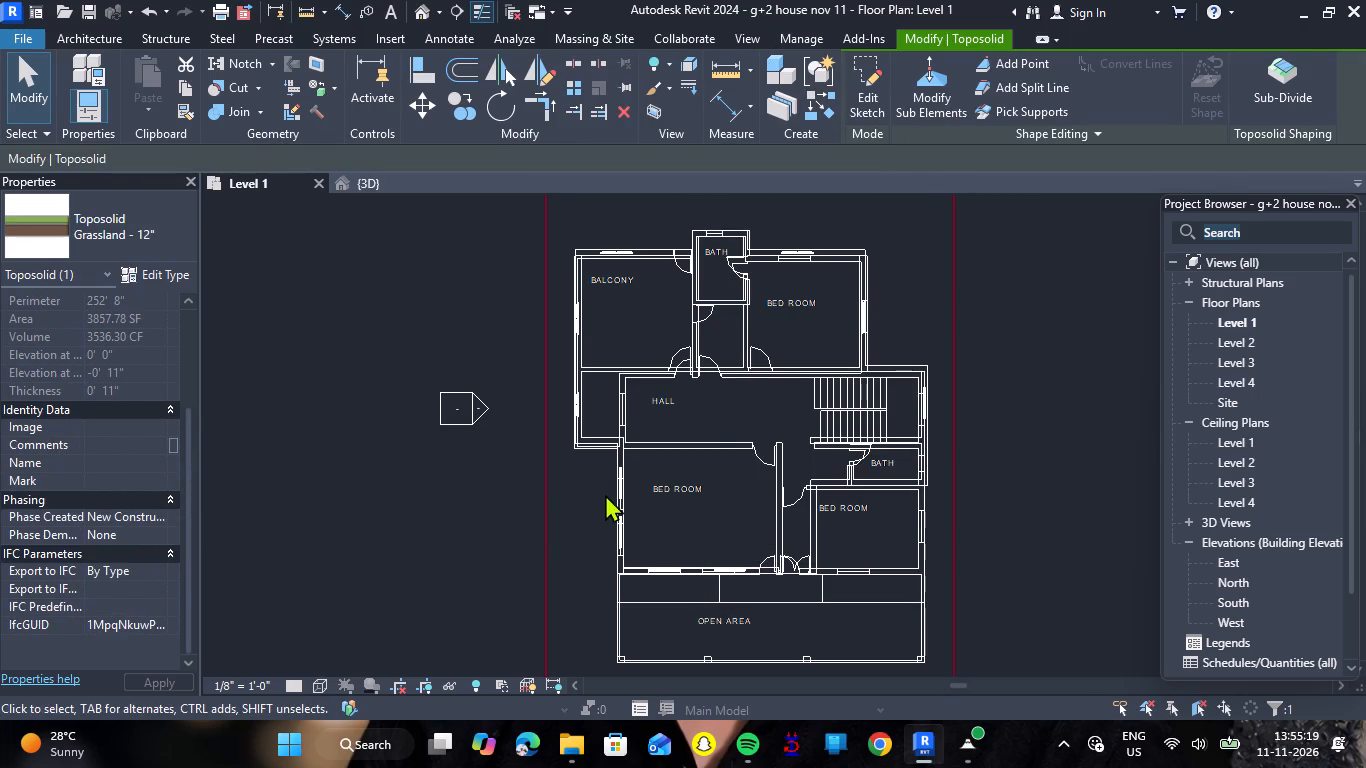
pyautogui.click(616, 491)
pyautogui.press('Escape')
pyautogui.scroll(-7, 598, 501)
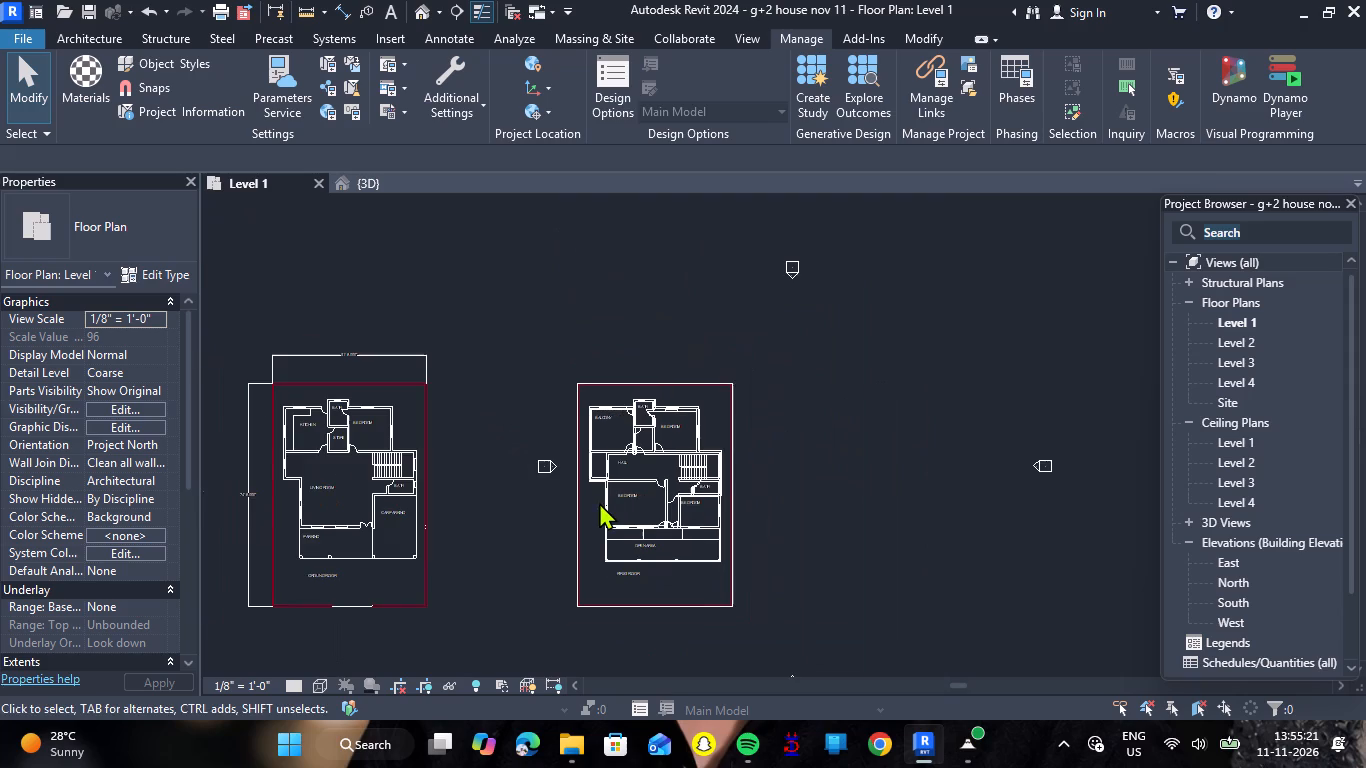
pyautogui.click(425, 363)
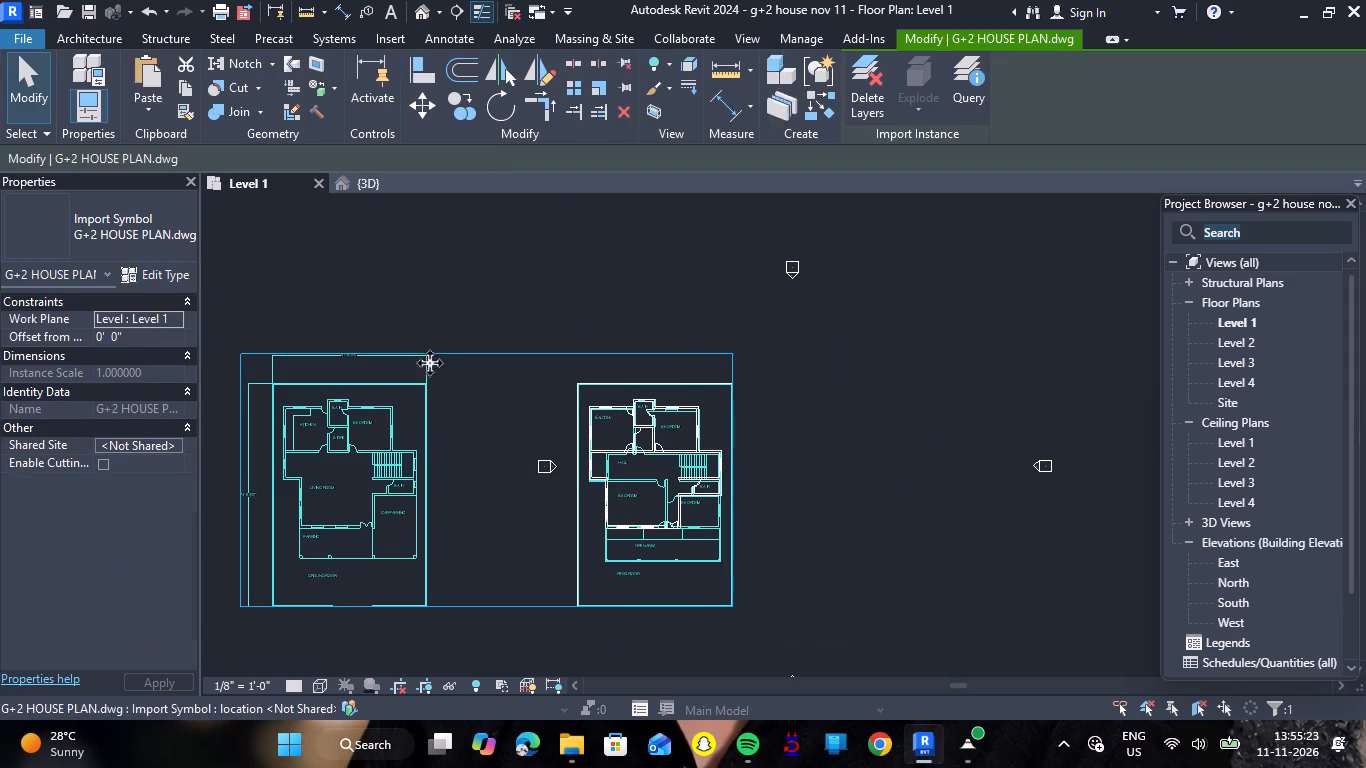
pyautogui.scroll(2, 708, 462)
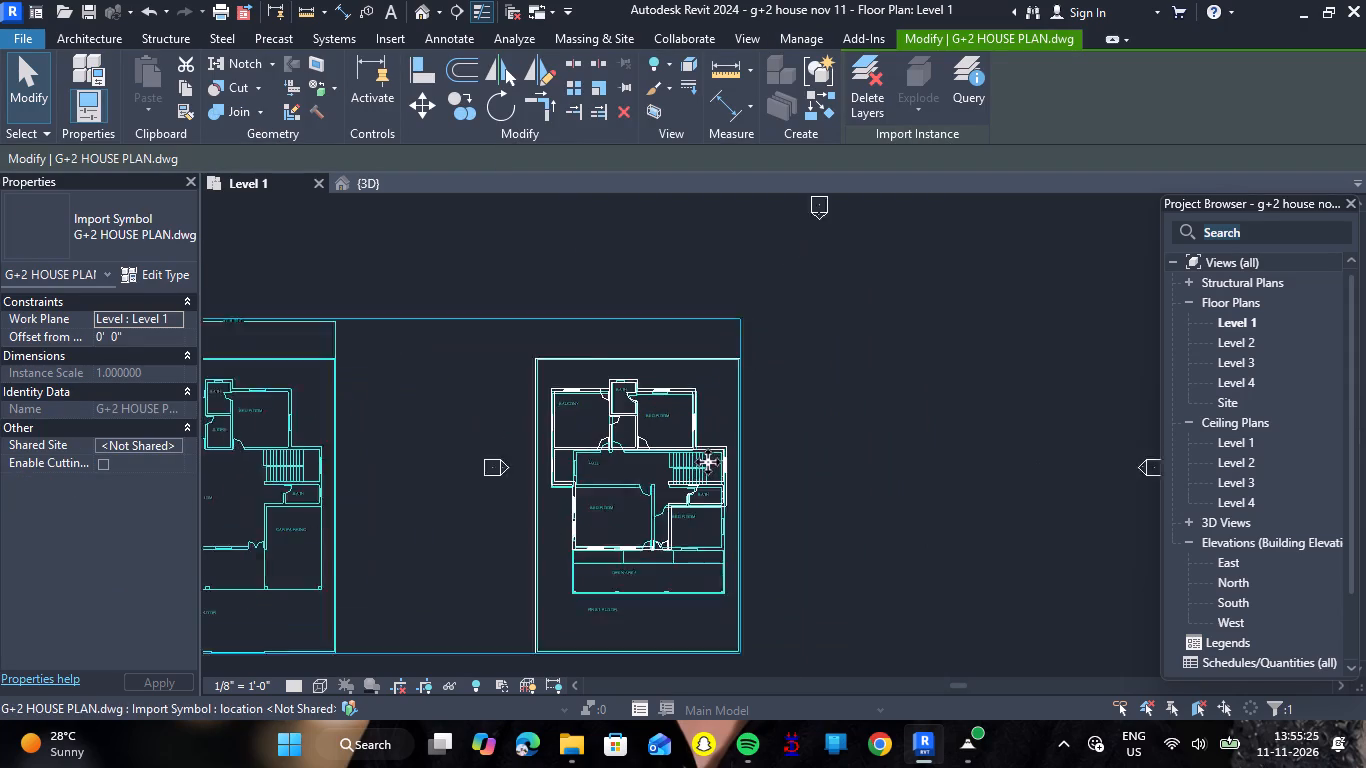
pyautogui.scroll(2, 708, 462)
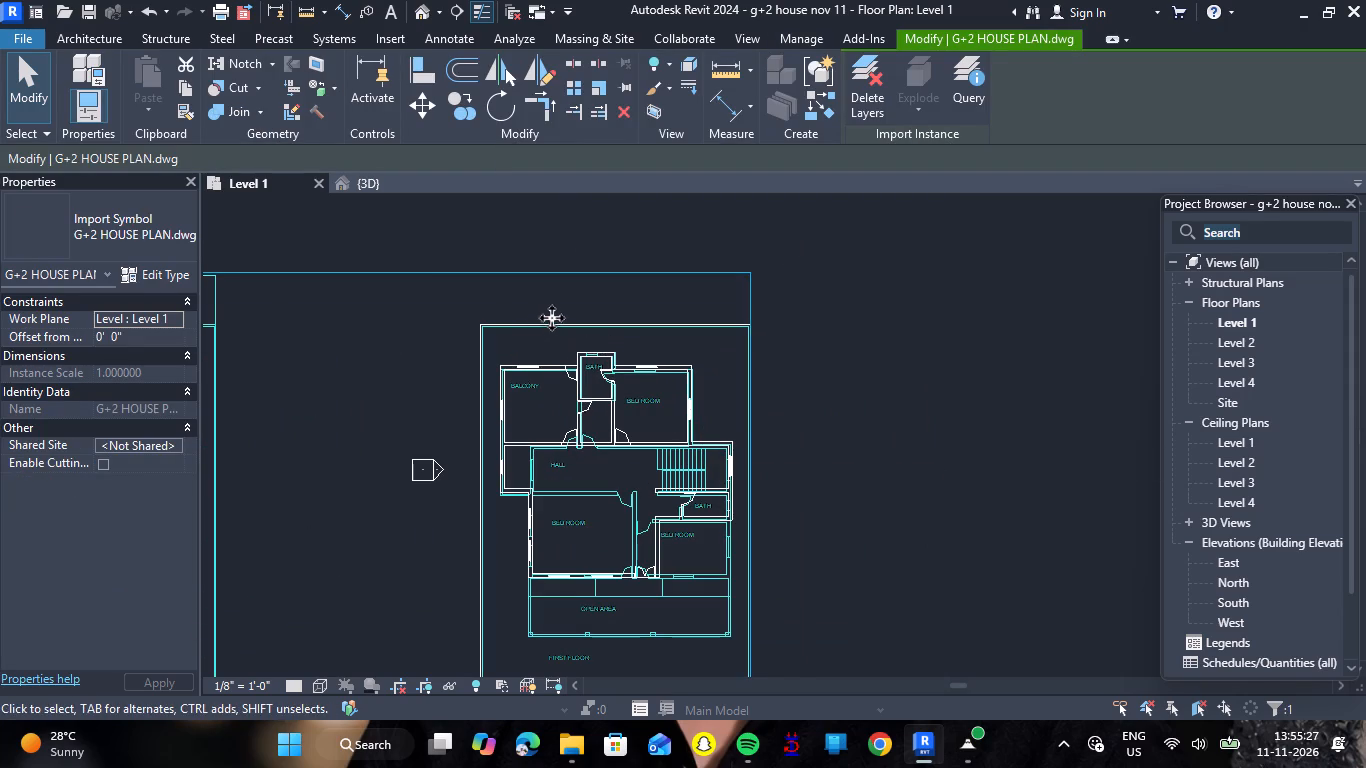
pyautogui.scroll(2, 511, 316)
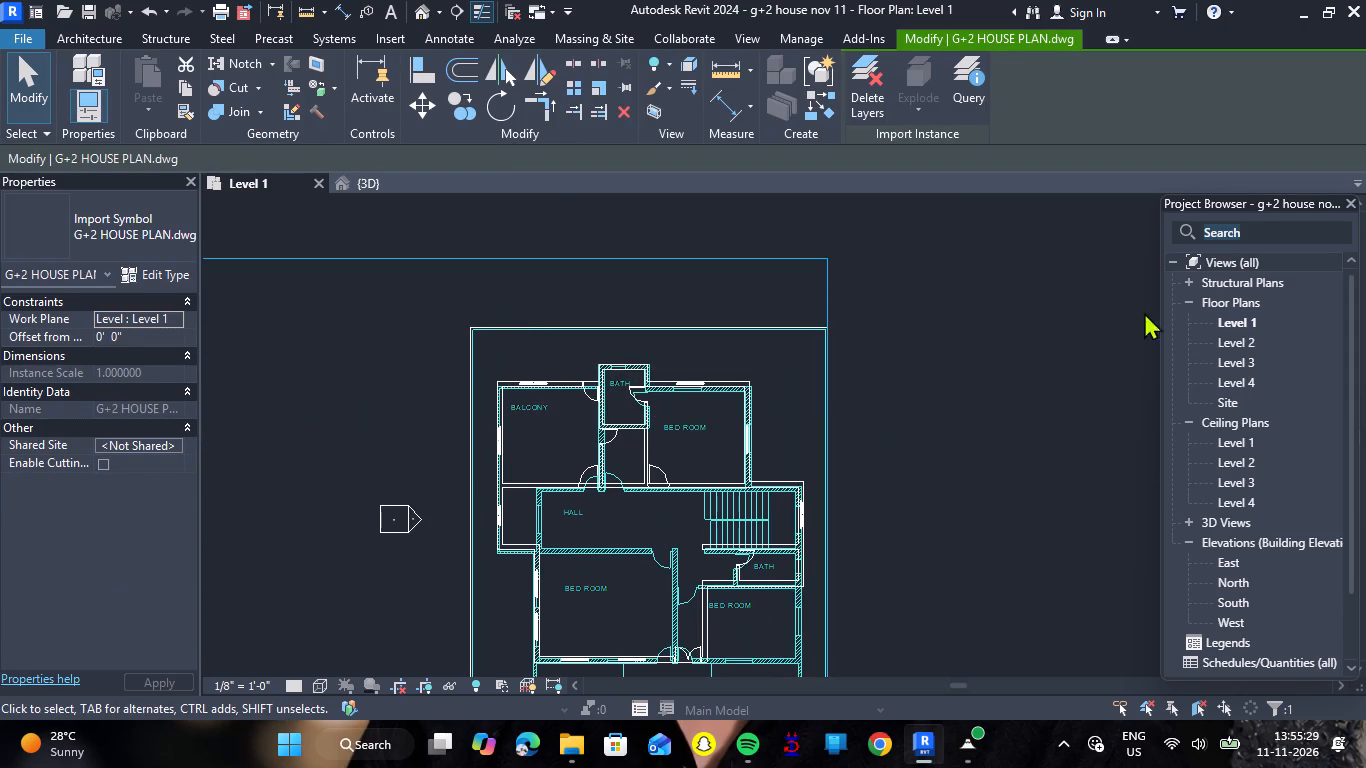
pyautogui.click(955, 335)
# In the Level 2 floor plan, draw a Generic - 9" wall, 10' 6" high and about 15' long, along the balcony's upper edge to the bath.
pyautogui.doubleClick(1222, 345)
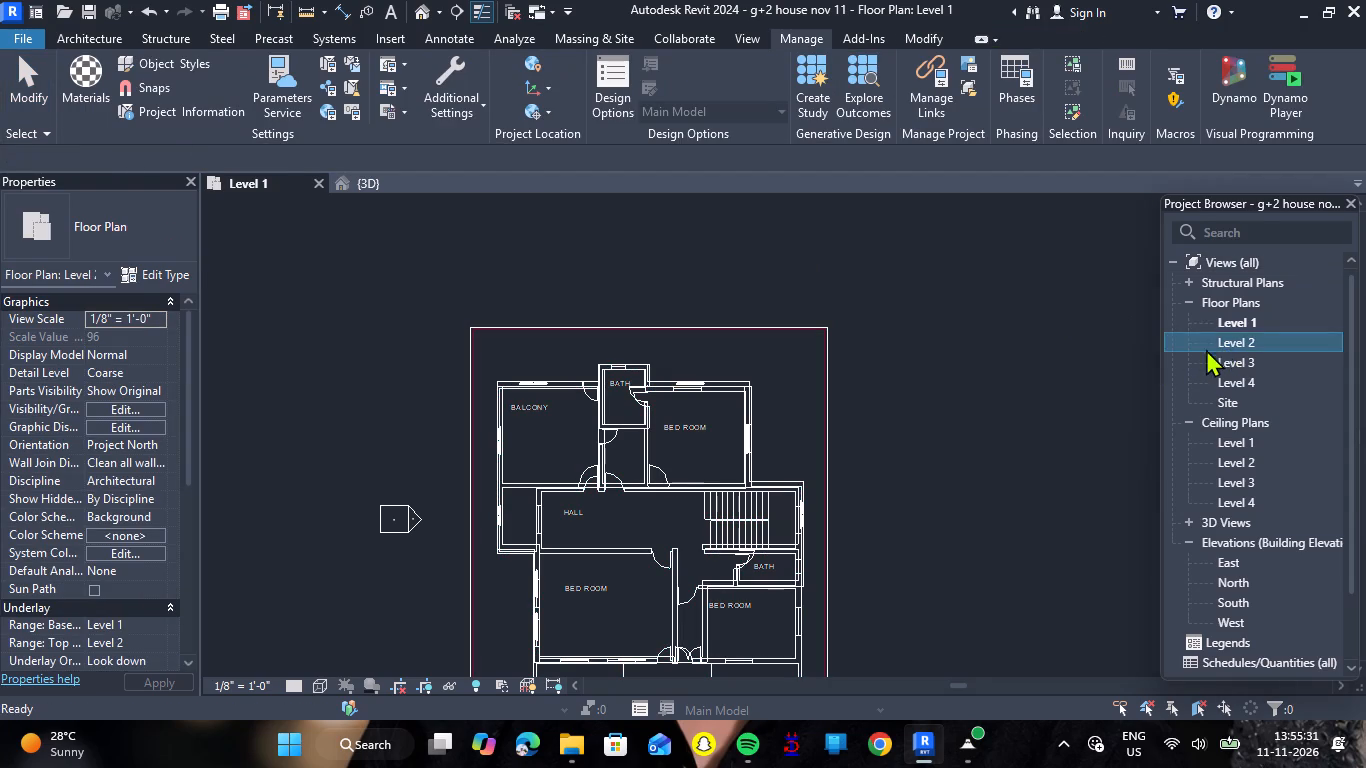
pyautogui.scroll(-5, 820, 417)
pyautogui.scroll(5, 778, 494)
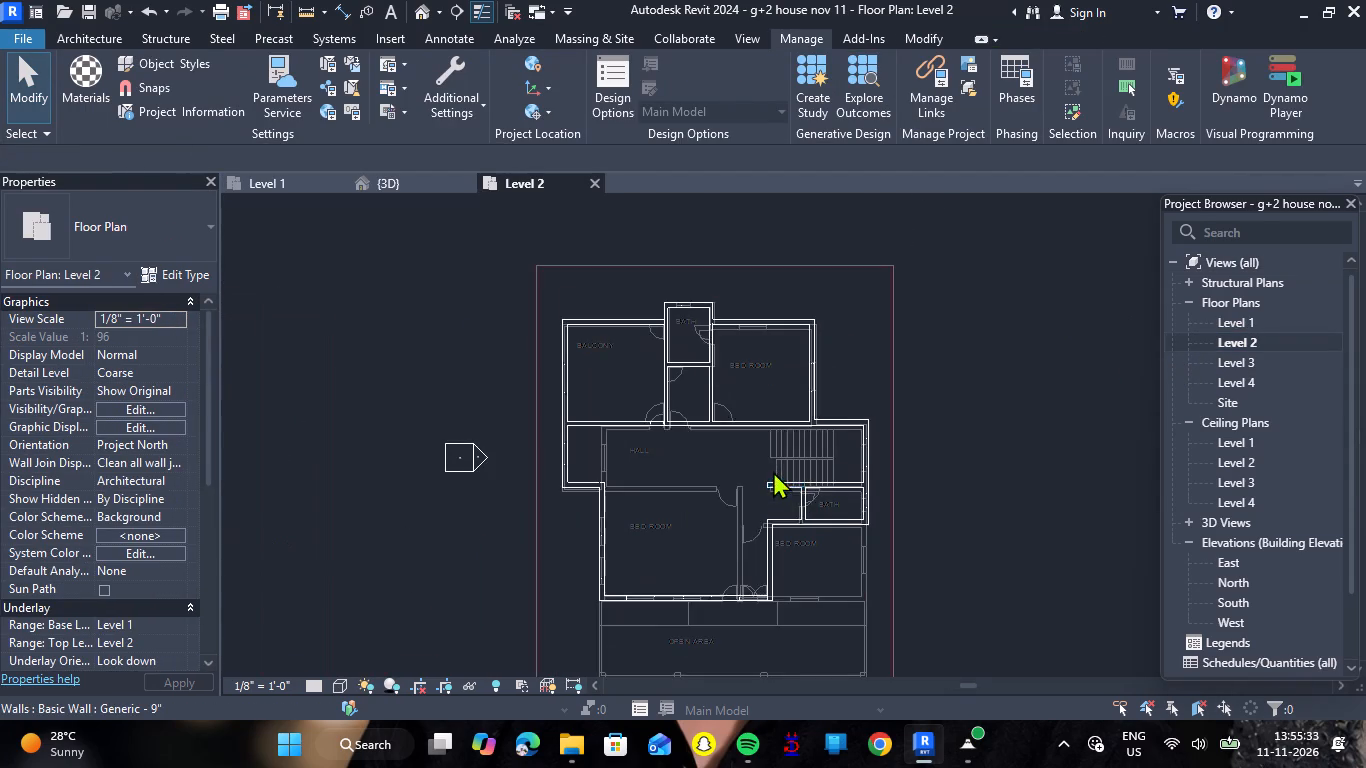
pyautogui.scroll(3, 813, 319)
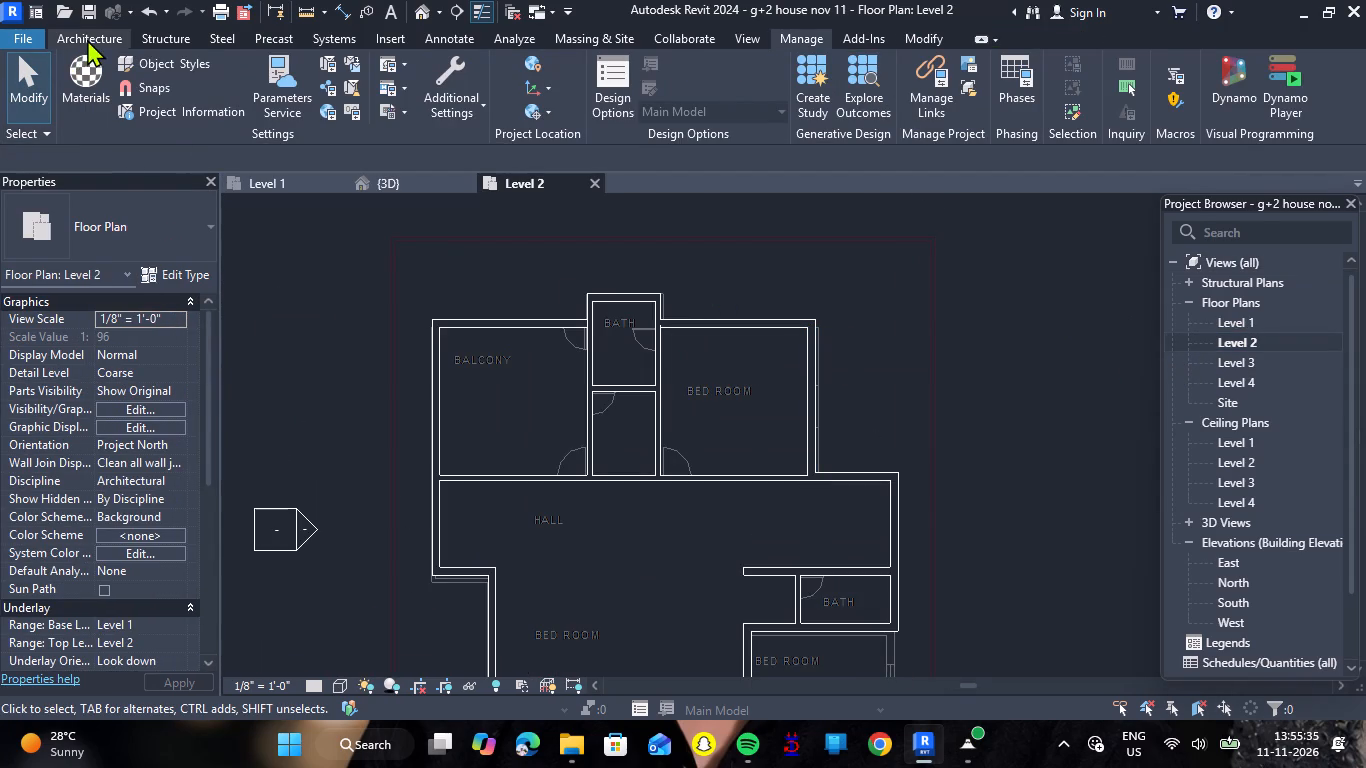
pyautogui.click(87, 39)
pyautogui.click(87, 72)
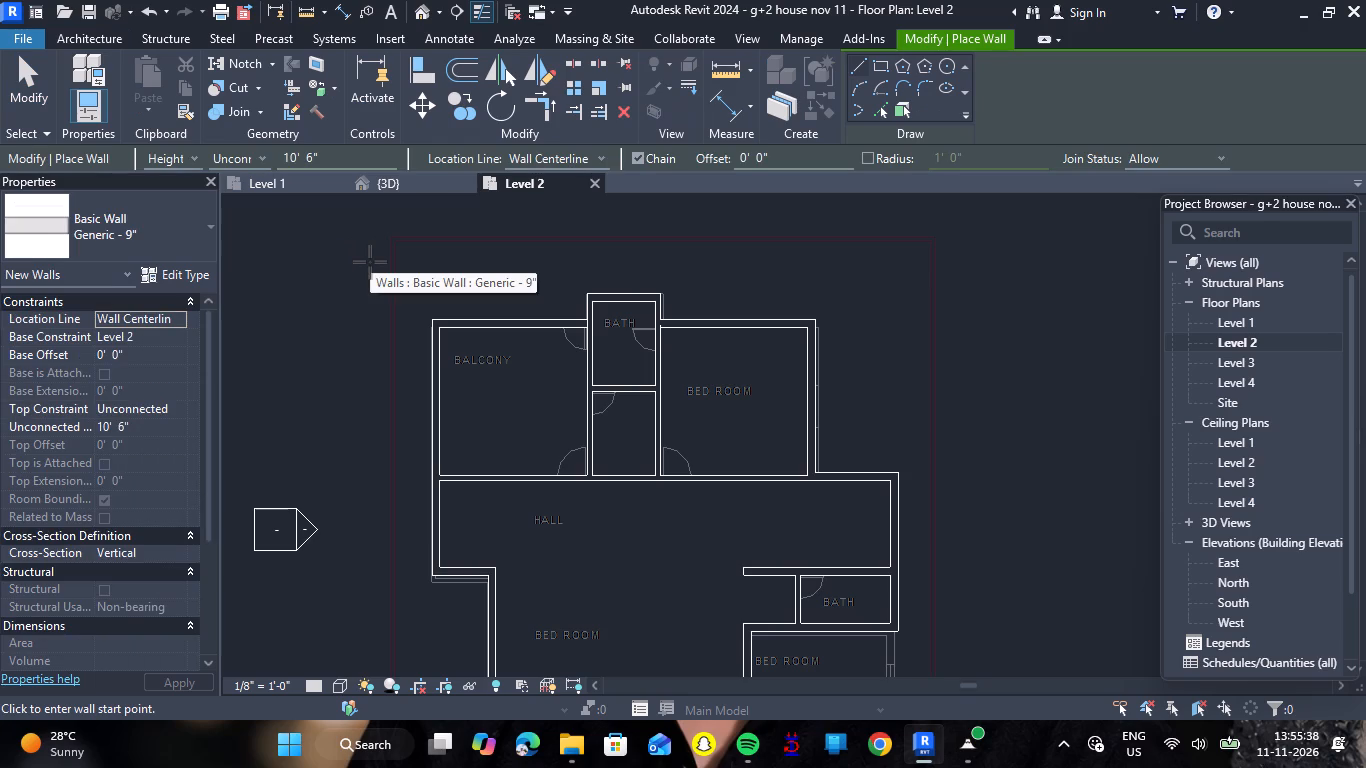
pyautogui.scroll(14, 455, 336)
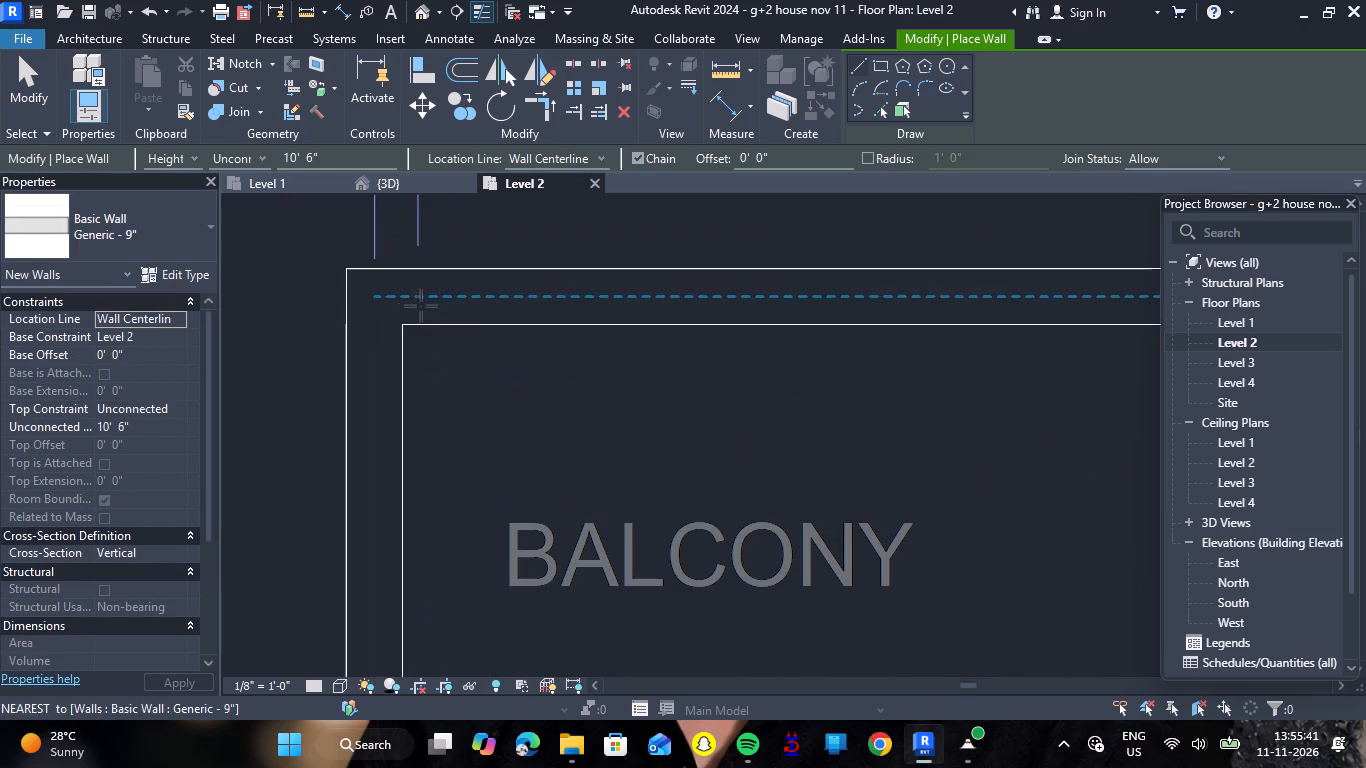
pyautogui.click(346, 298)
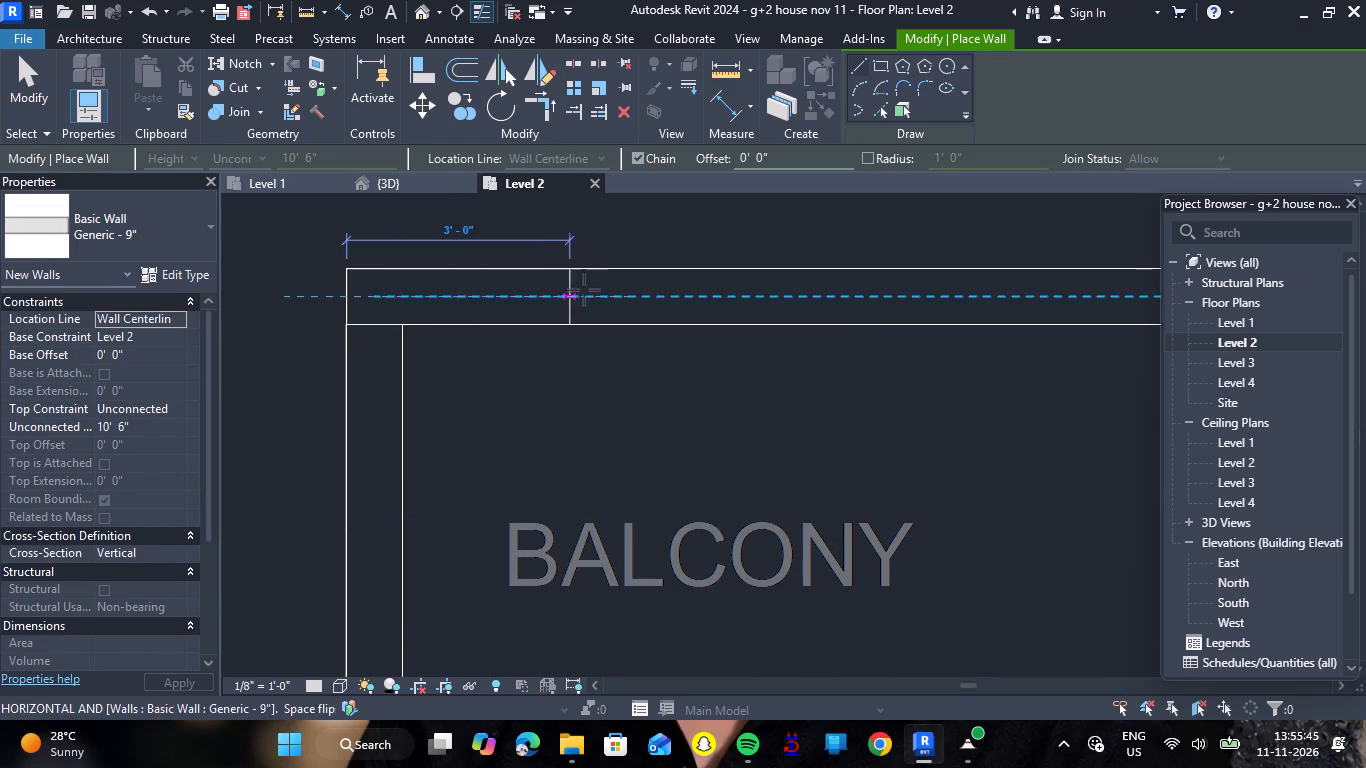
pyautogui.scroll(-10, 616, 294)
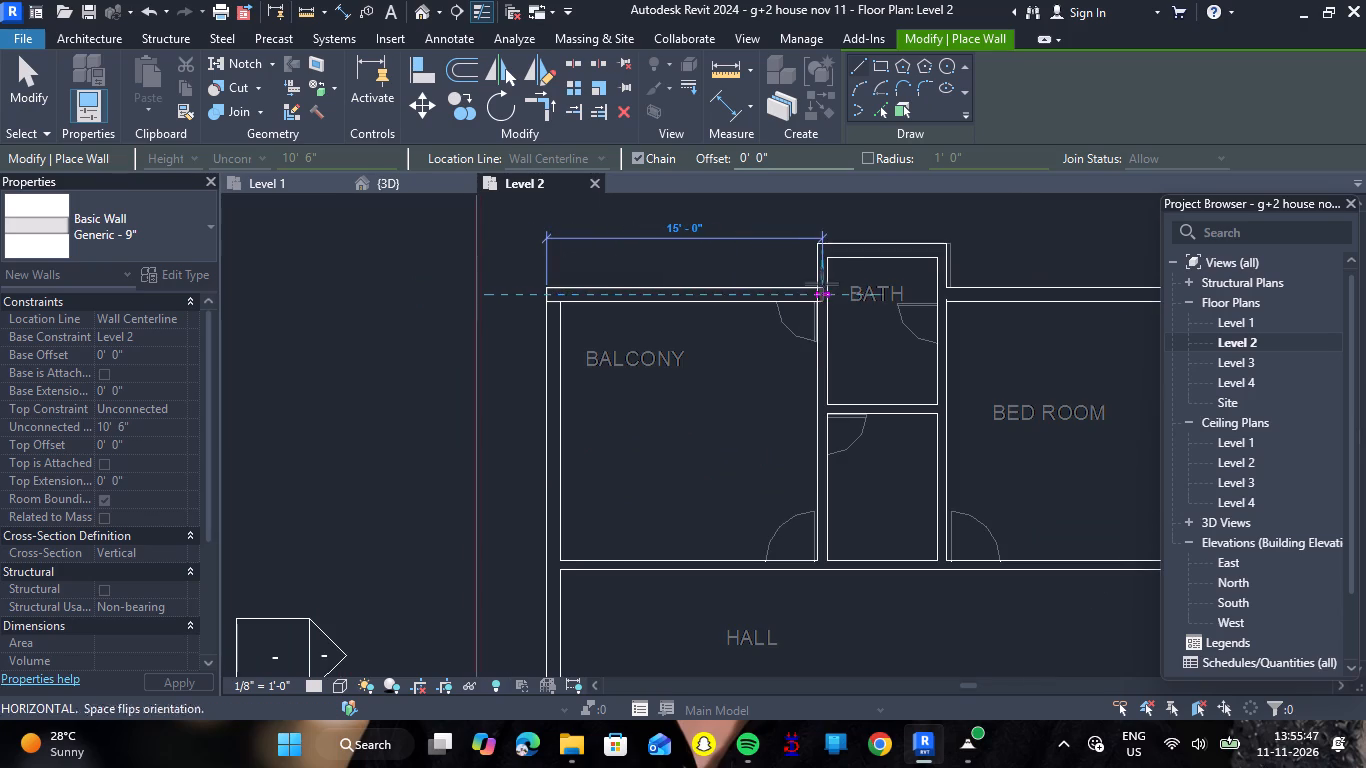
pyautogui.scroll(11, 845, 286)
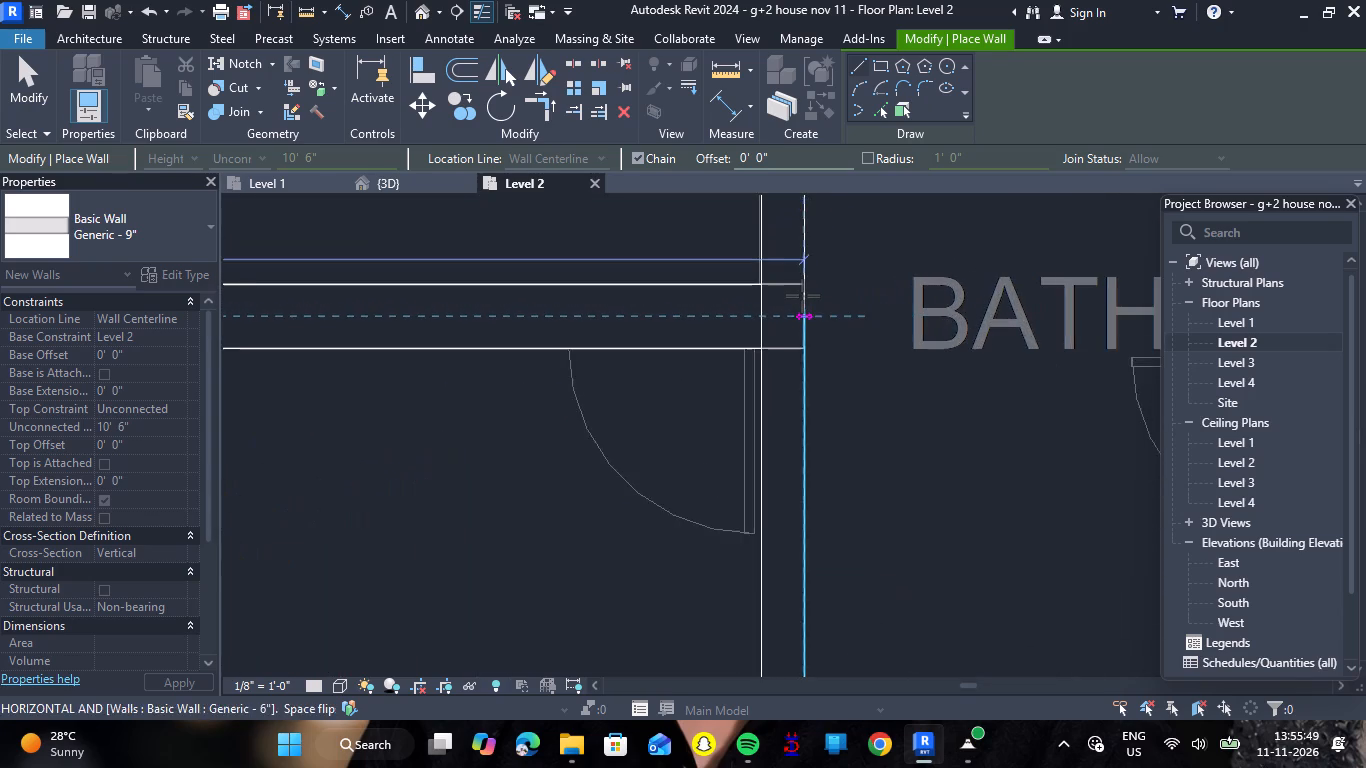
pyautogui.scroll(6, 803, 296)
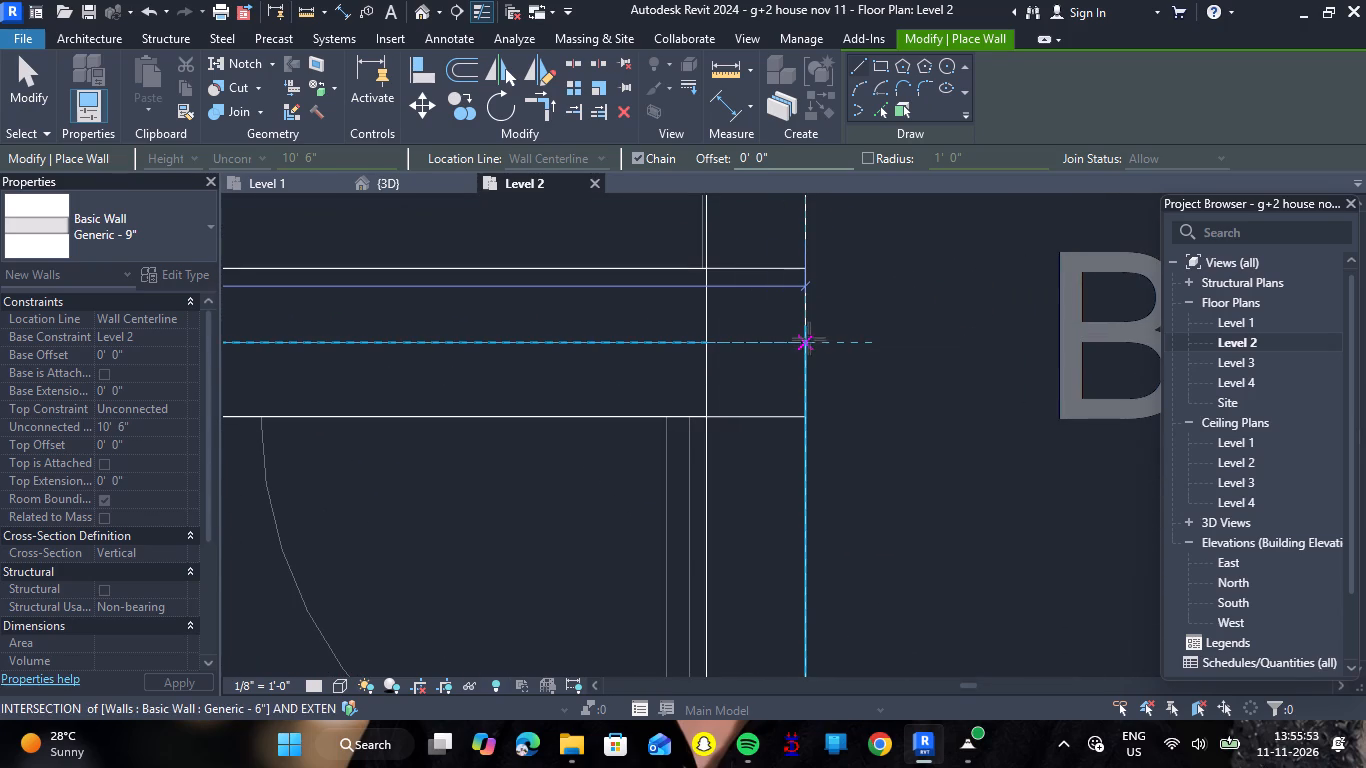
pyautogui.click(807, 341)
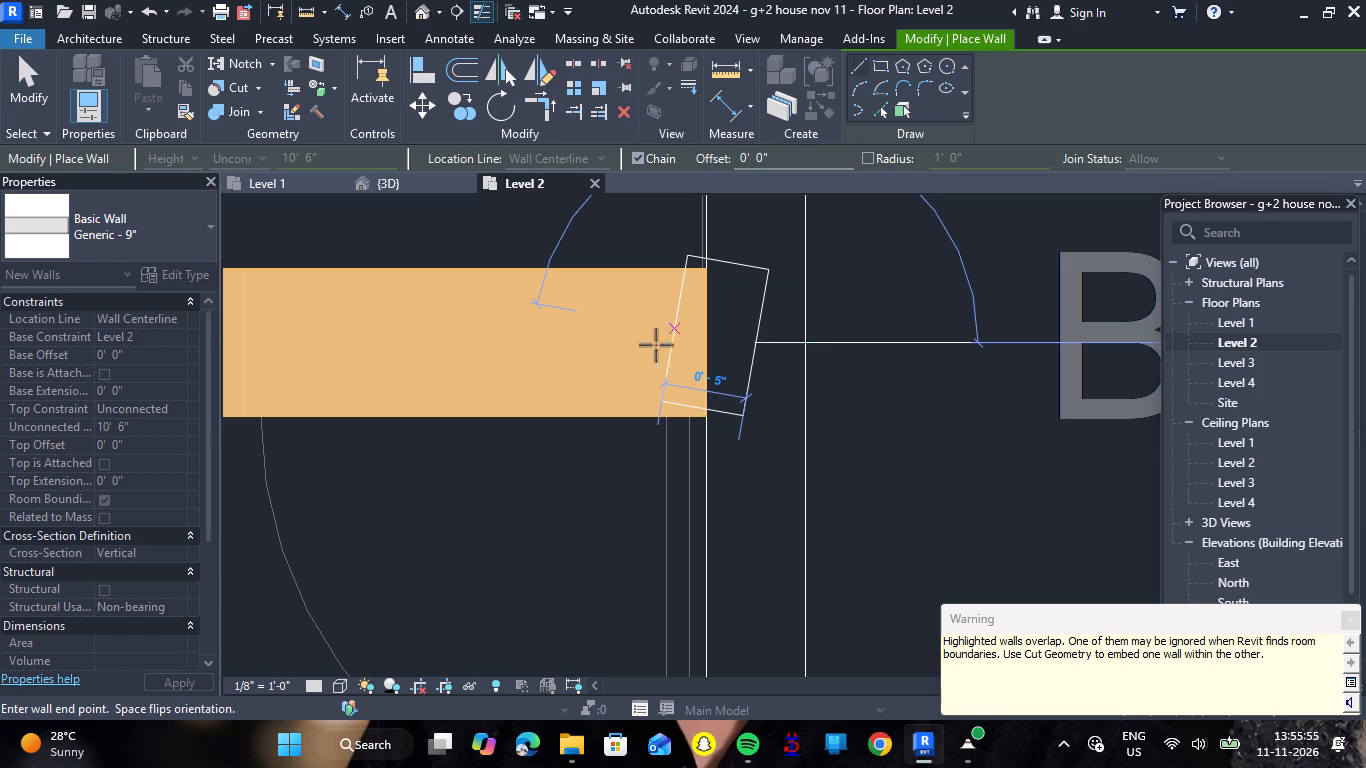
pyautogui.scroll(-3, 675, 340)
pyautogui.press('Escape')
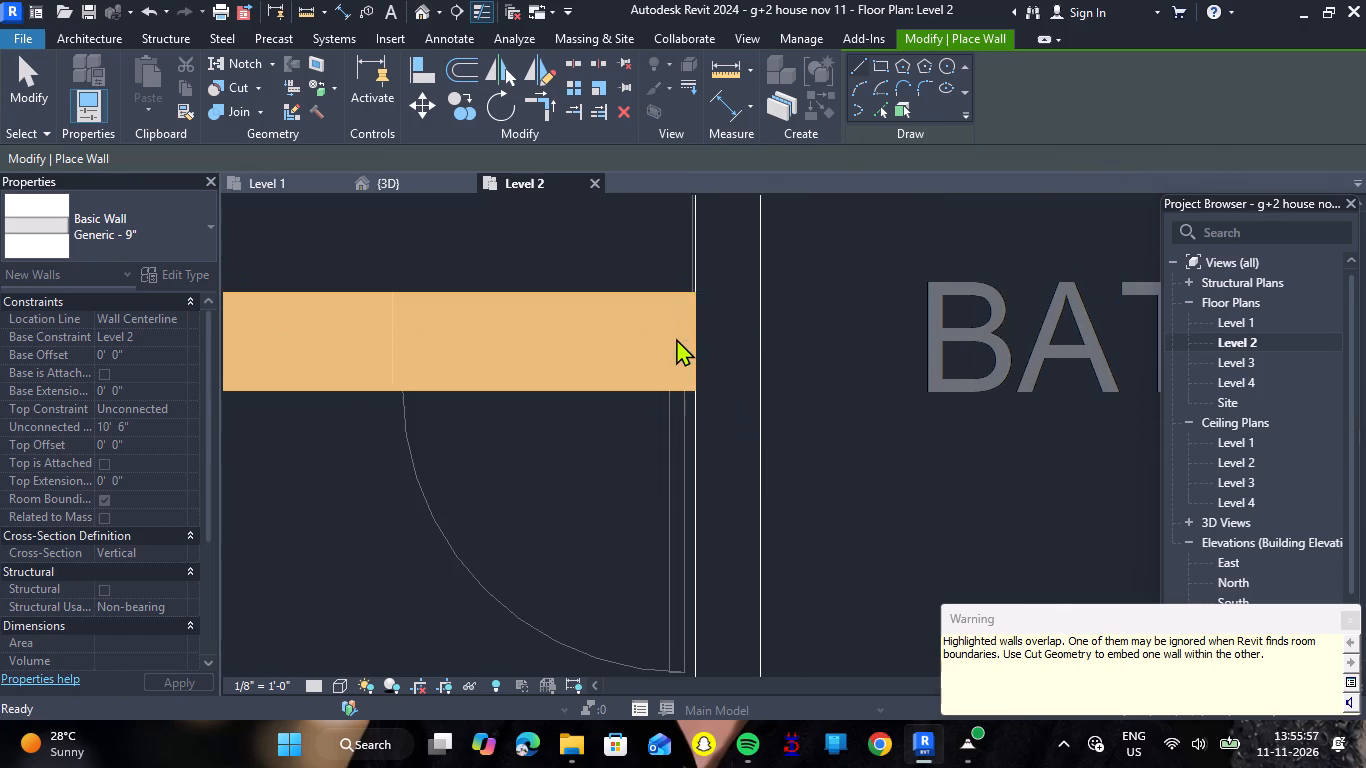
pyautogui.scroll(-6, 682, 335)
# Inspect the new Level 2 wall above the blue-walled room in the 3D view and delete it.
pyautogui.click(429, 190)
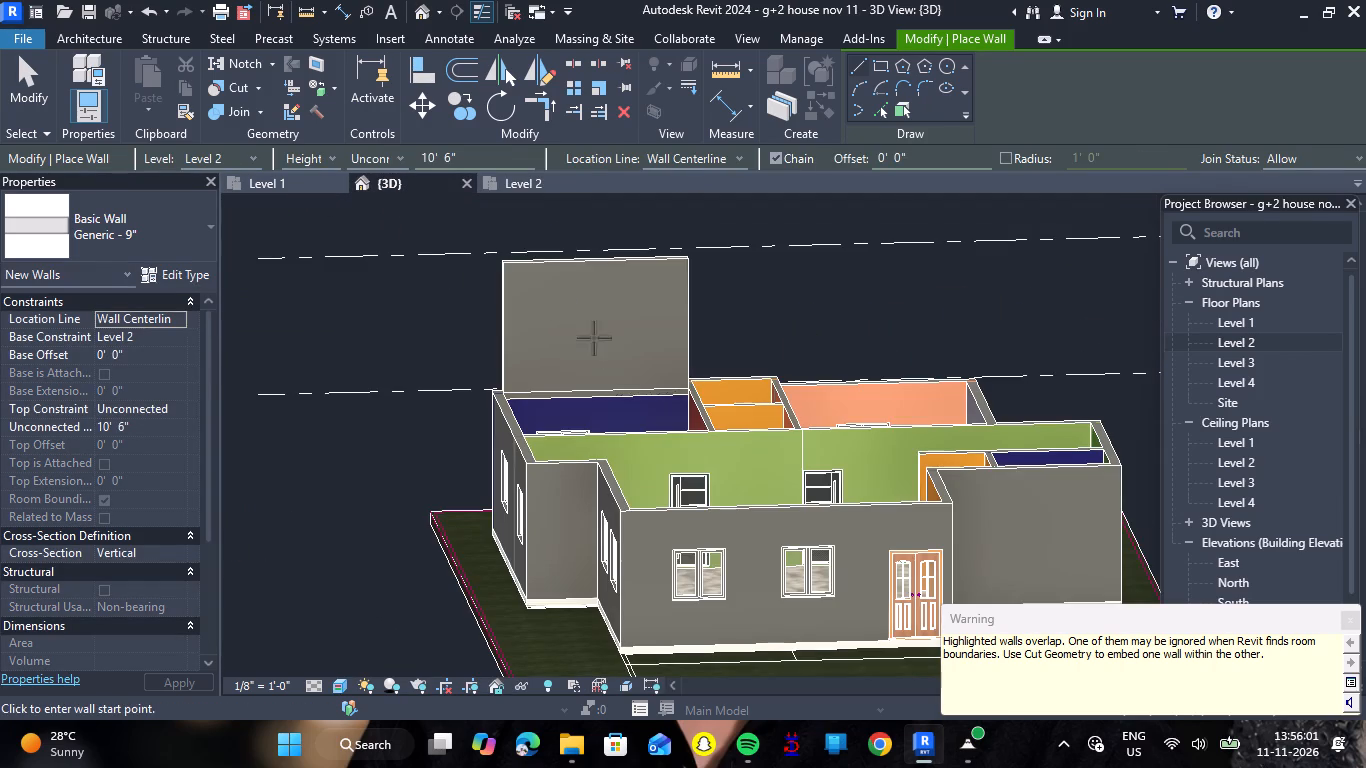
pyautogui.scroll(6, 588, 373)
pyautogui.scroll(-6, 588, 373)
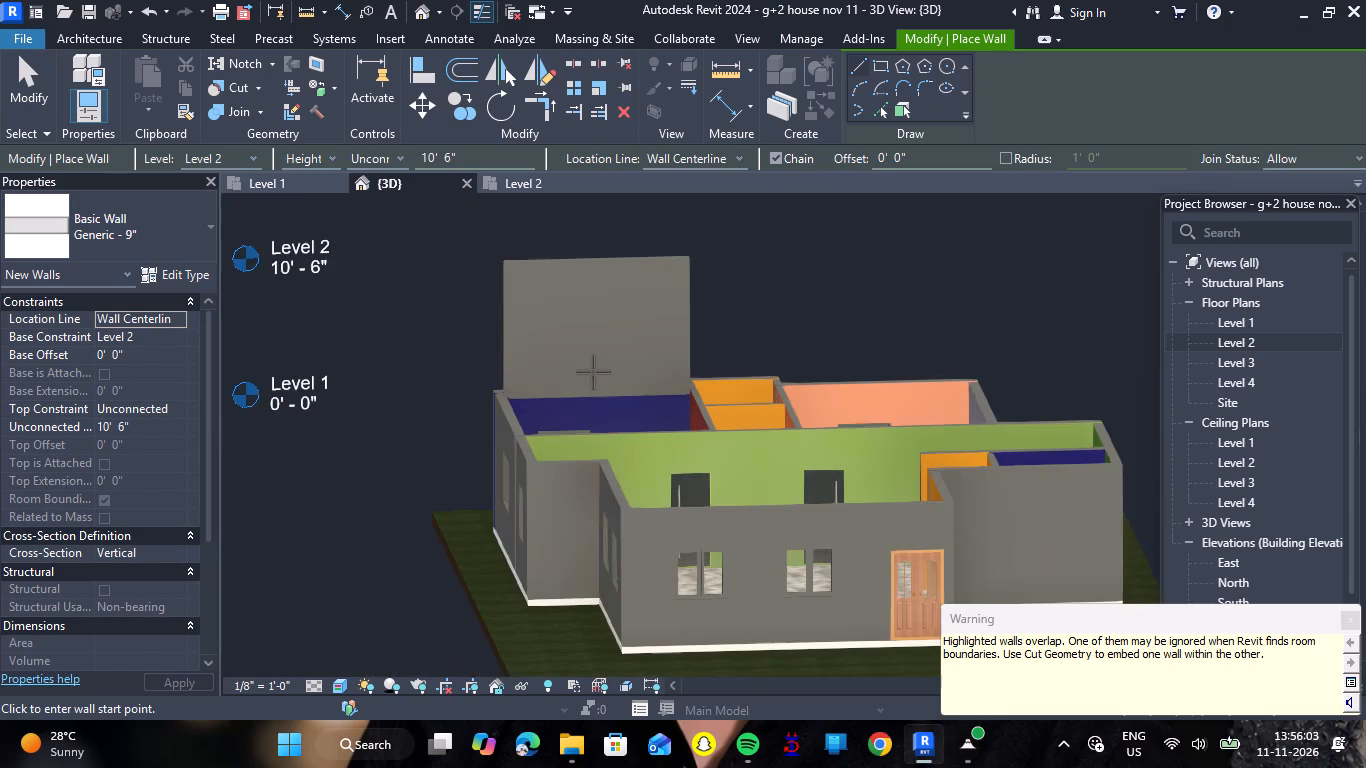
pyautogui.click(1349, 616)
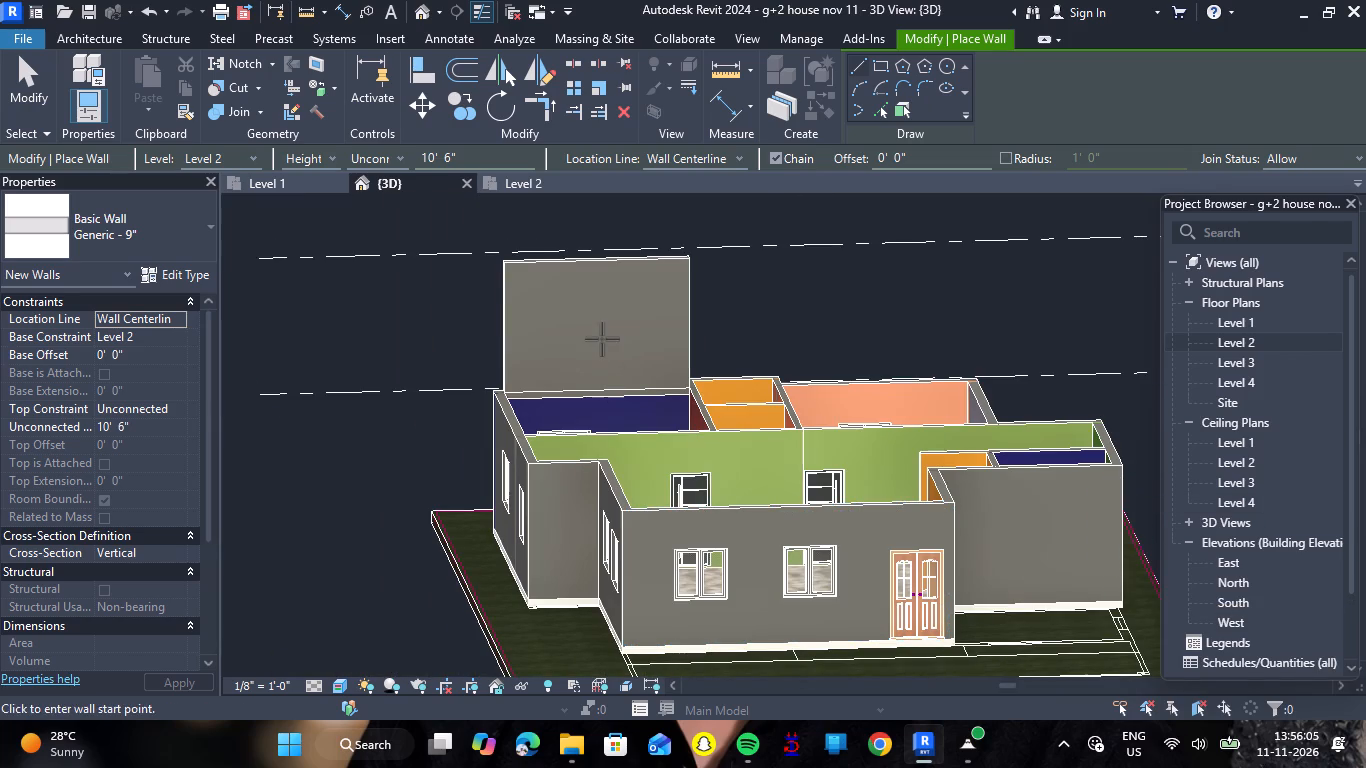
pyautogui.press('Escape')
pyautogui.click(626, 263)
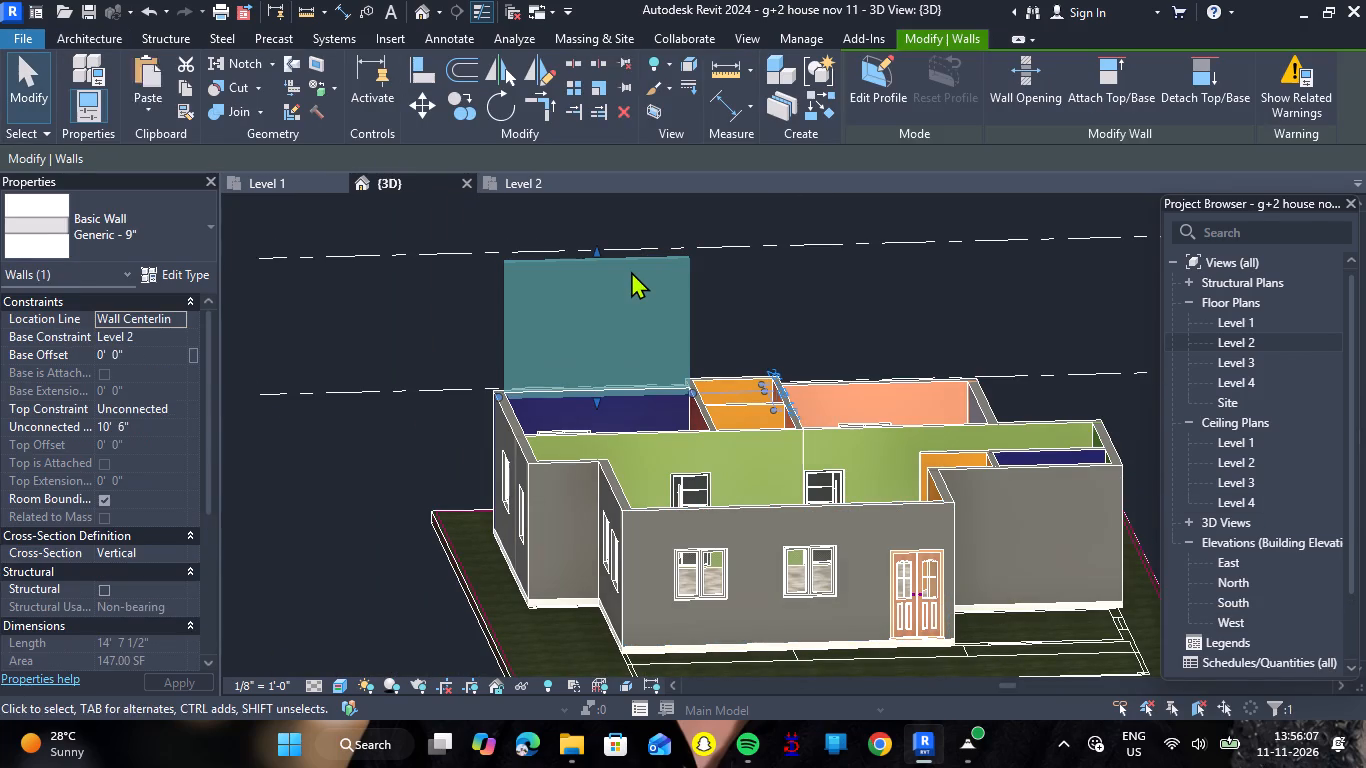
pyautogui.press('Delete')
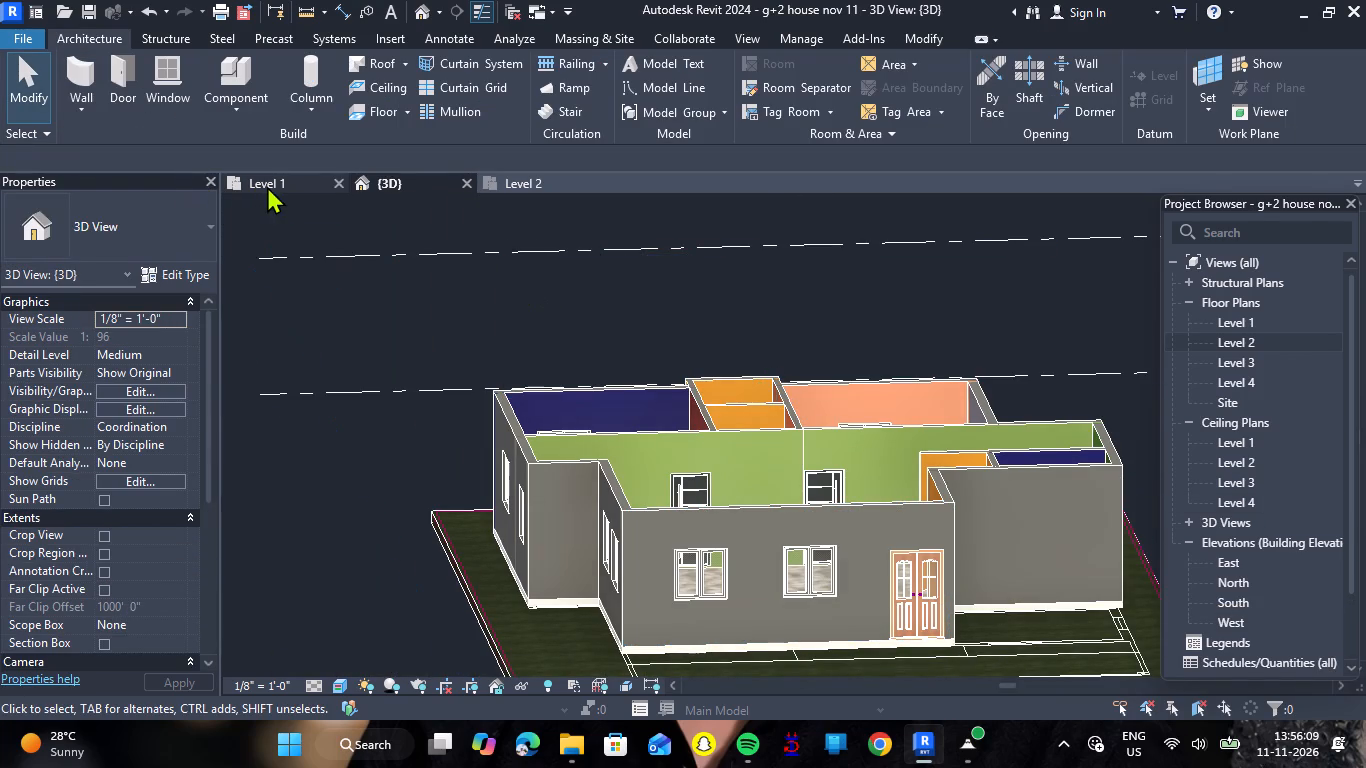
# Examine the ground-floor and first-floor drawings in the Level 1 floor plan, comparing their positions with the modelled house.
pyautogui.click(267, 186)
pyautogui.scroll(-7, 491, 337)
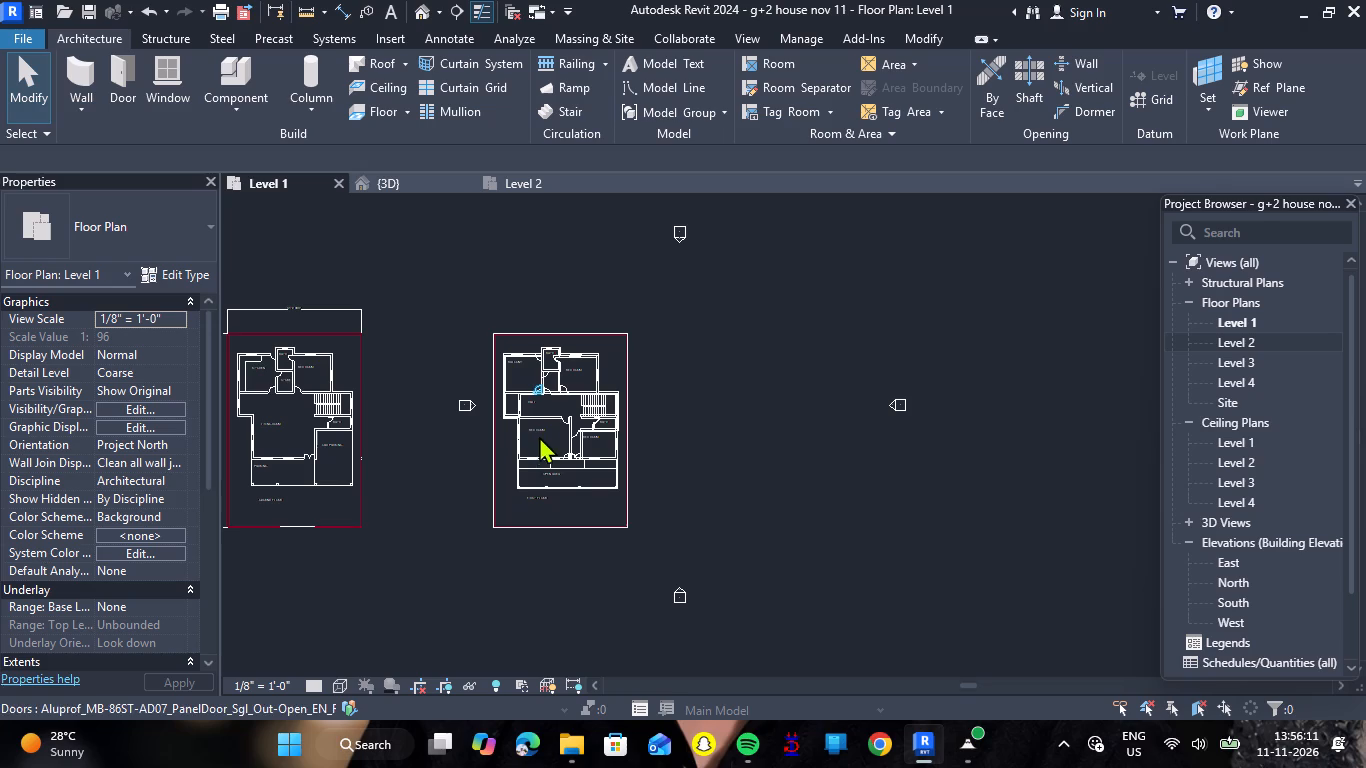
pyautogui.scroll(-2, 438, 437)
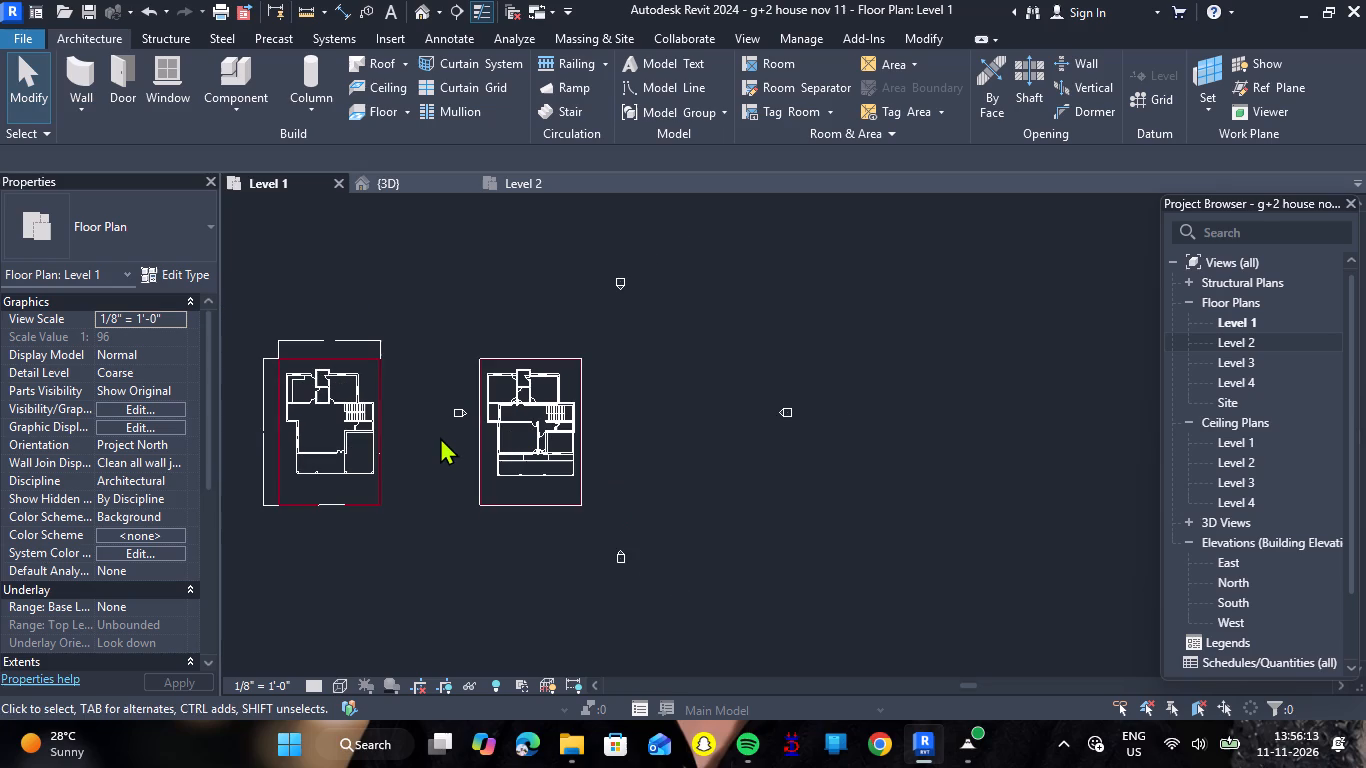
pyautogui.scroll(1, 440, 437)
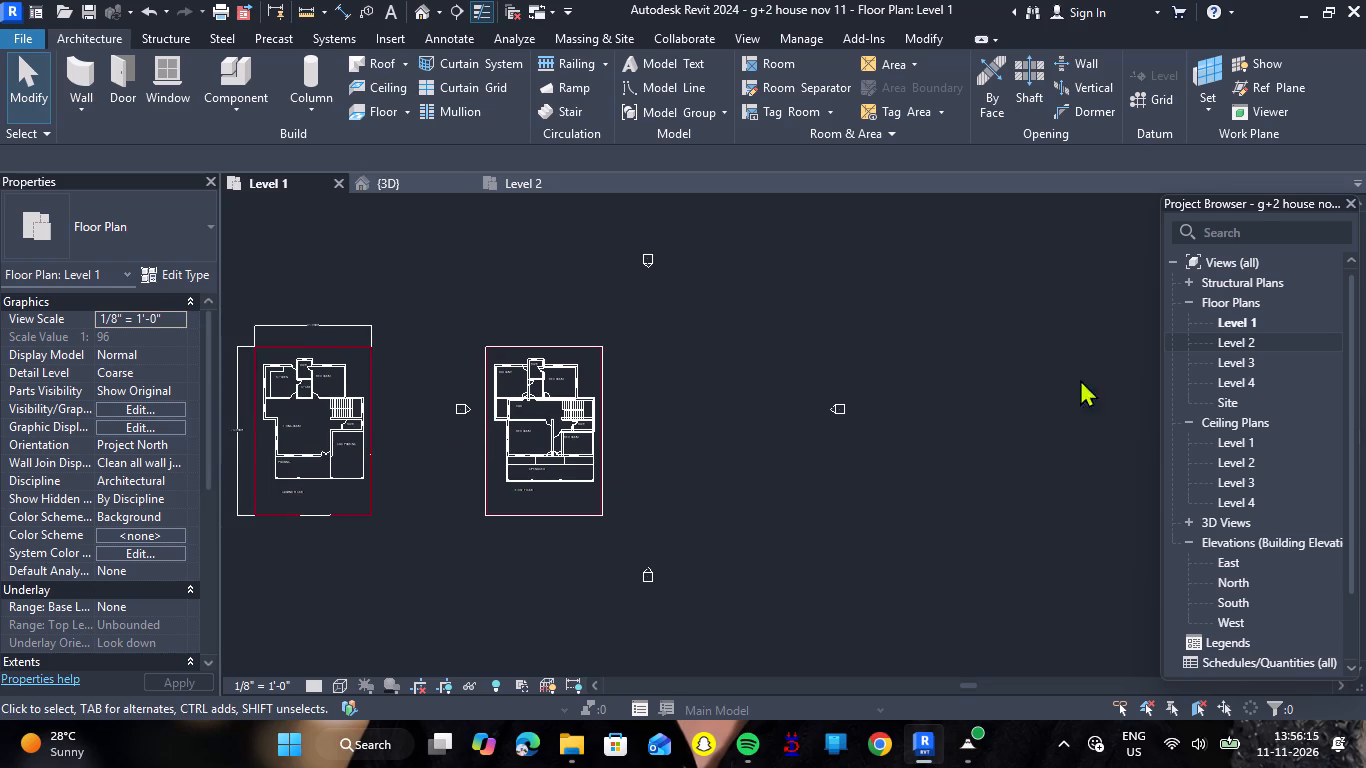
pyautogui.doubleClick(1238, 323)
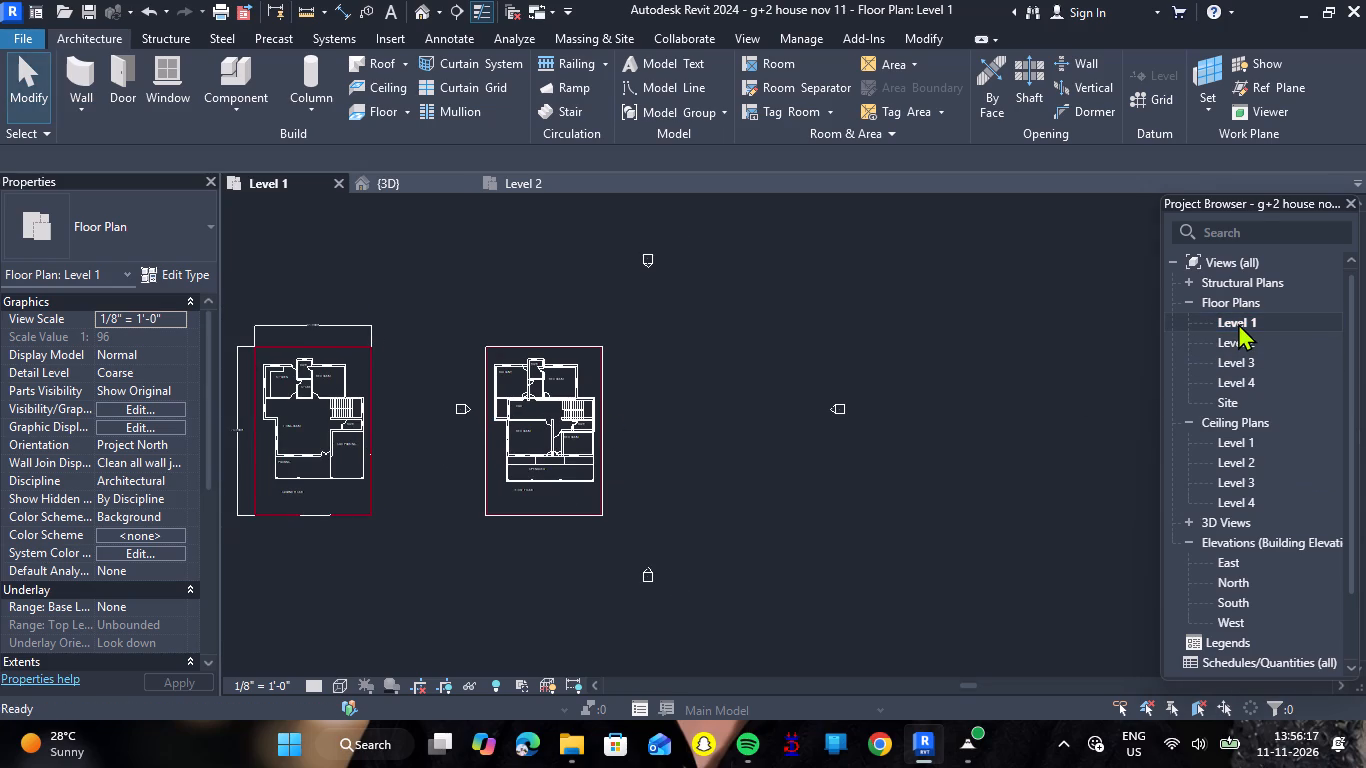
pyautogui.scroll(7, 252, 418)
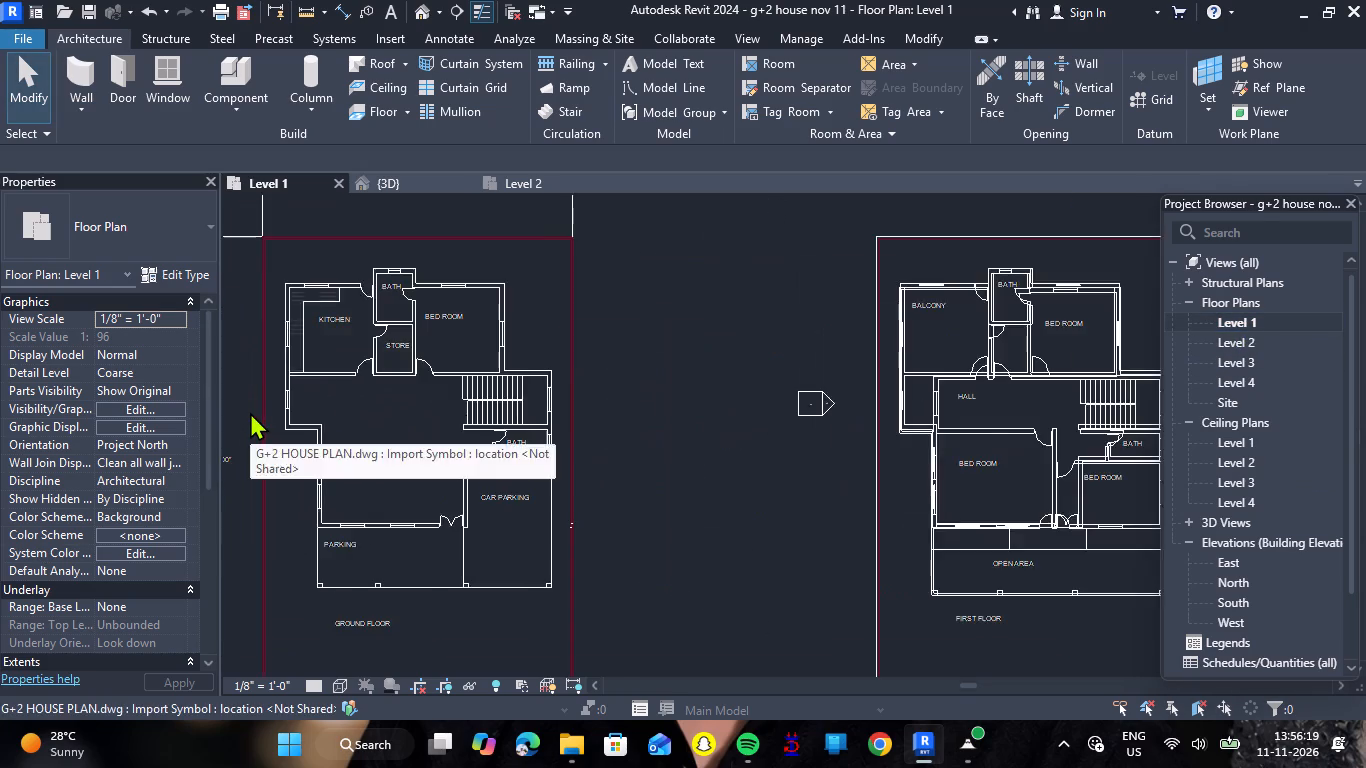
pyautogui.scroll(4, 250, 412)
pyautogui.scroll(-3, 278, 434)
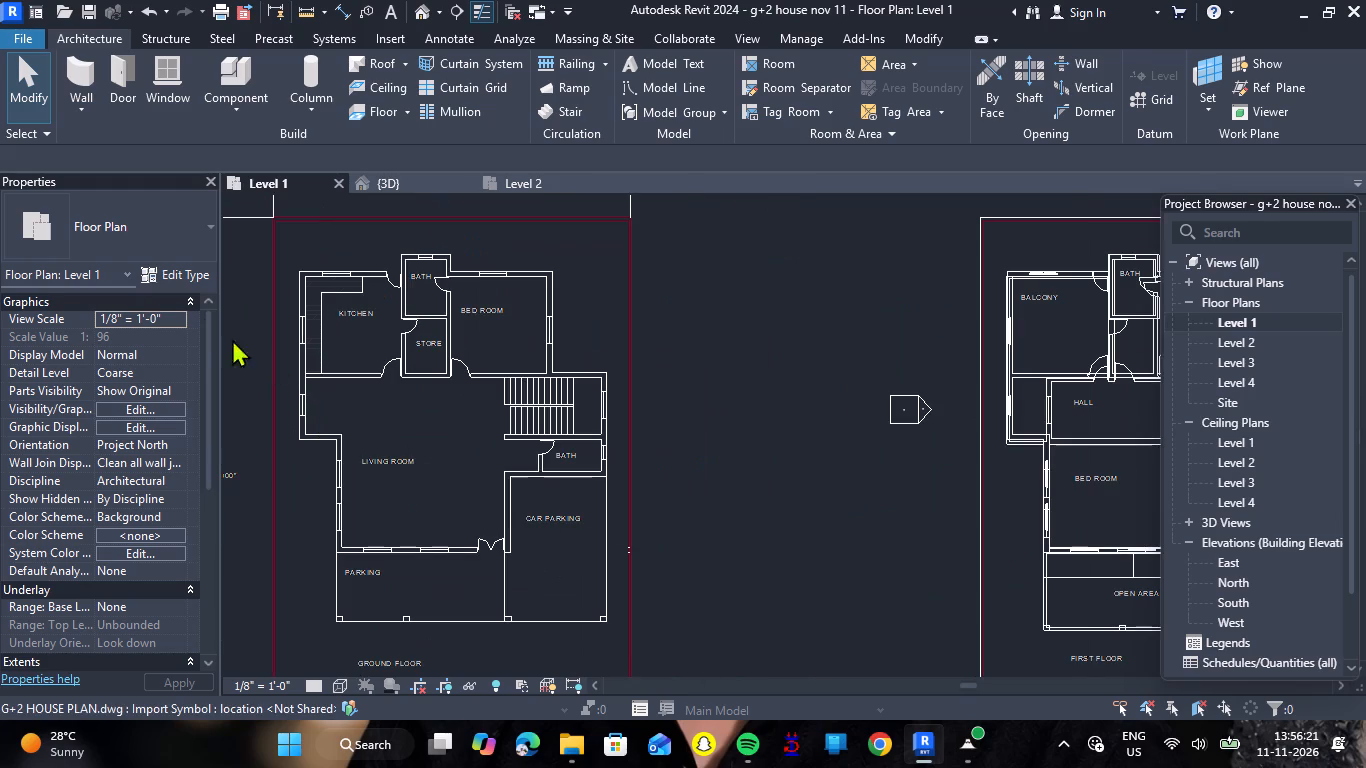
pyautogui.scroll(9, 204, 318)
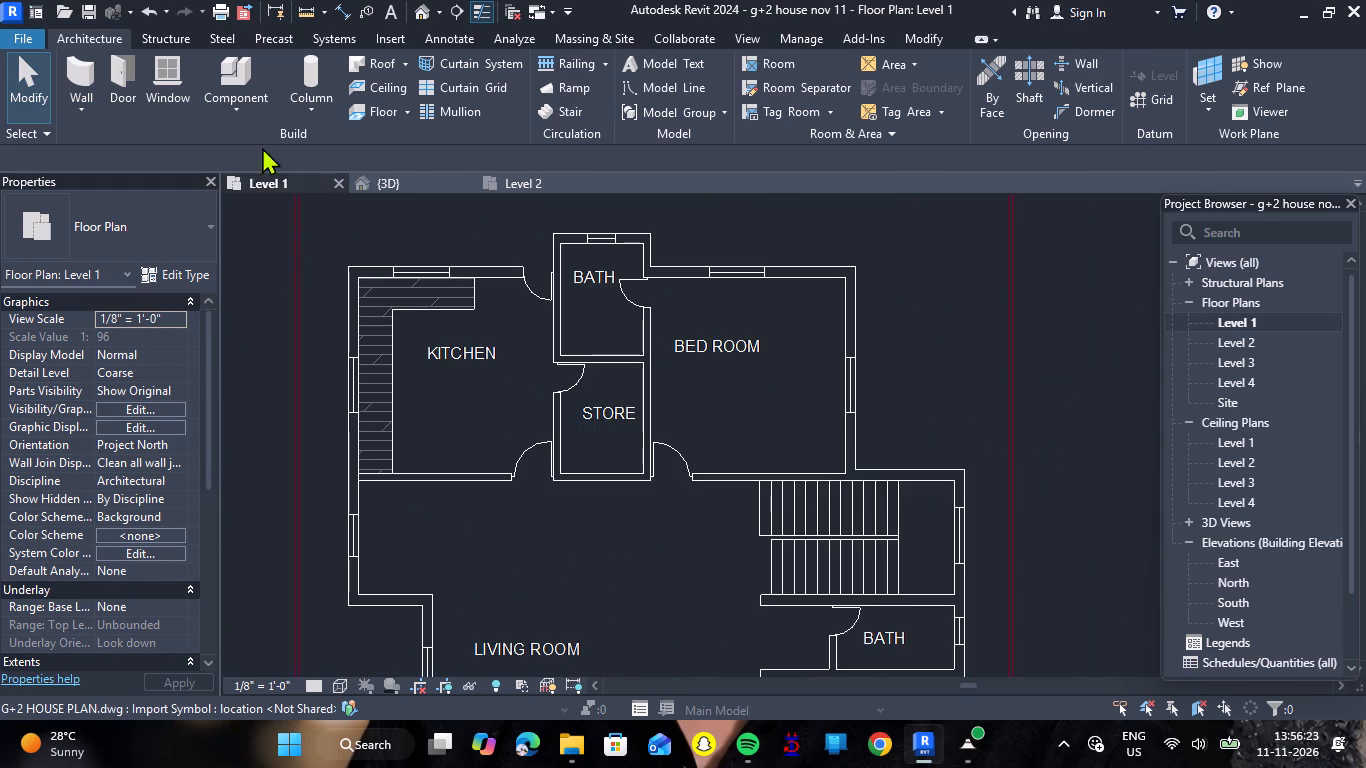
pyautogui.click(382, 88)
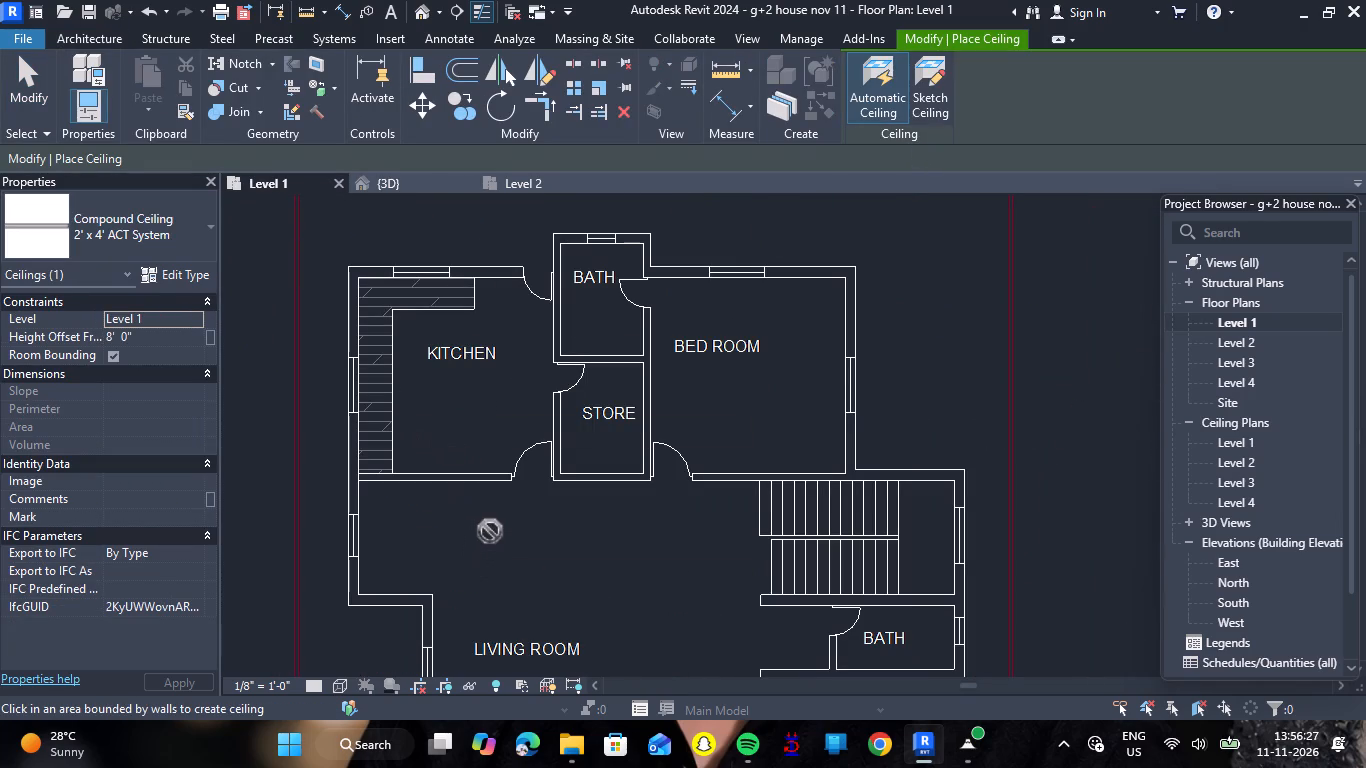
pyautogui.press('Escape')
# Undo the recent edits back through the drawing's alignment, until the ground-floor plan lies over the modelled walls again.
pyautogui.scroll(-5, 544, 304)
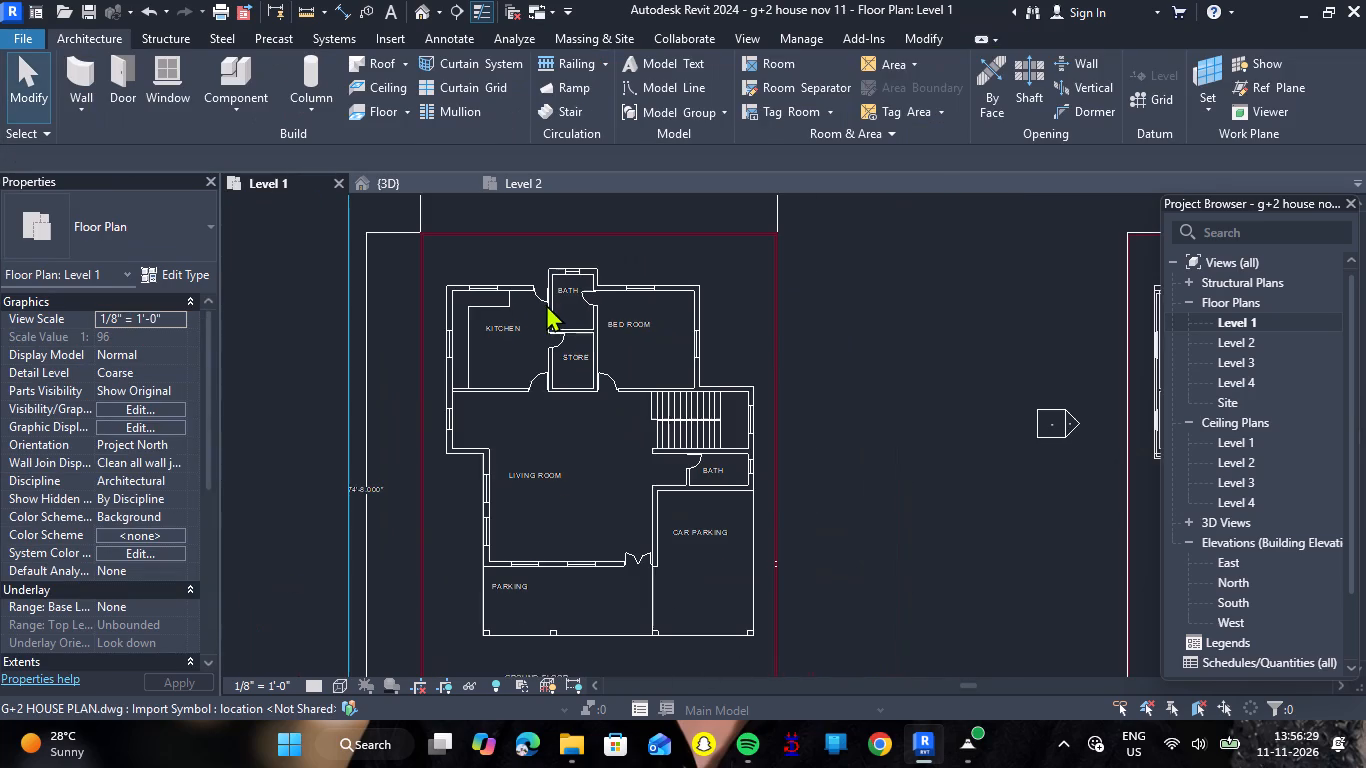
pyautogui.hotkey('ctrl', 'z')
pyautogui.scroll(-5, 546, 312)
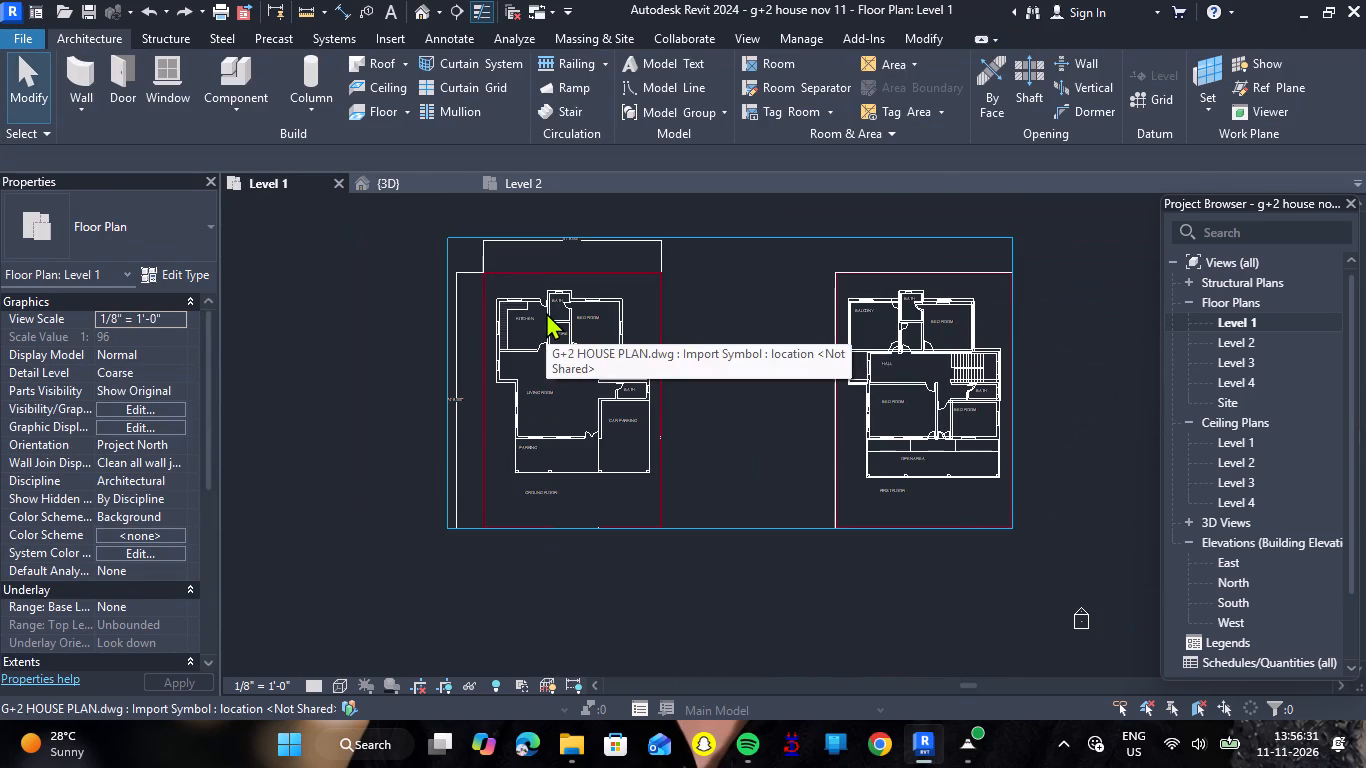
pyautogui.hotkey('ctrl', 'z')
pyautogui.hotkey('ctrl', 'z')
pyautogui.hotkey('ctrl', 'z')
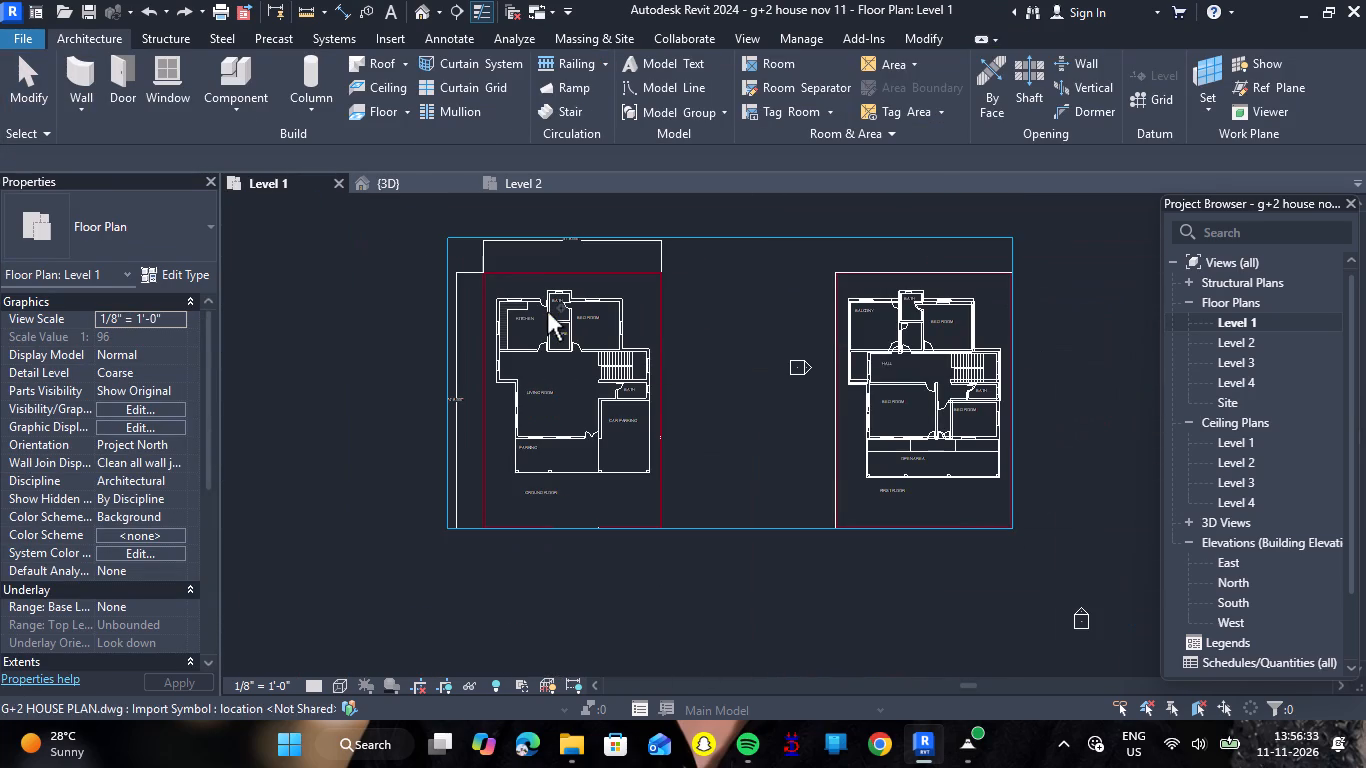
pyautogui.hotkey('ctrl', 'z')
pyautogui.scroll(-16, 547, 312)
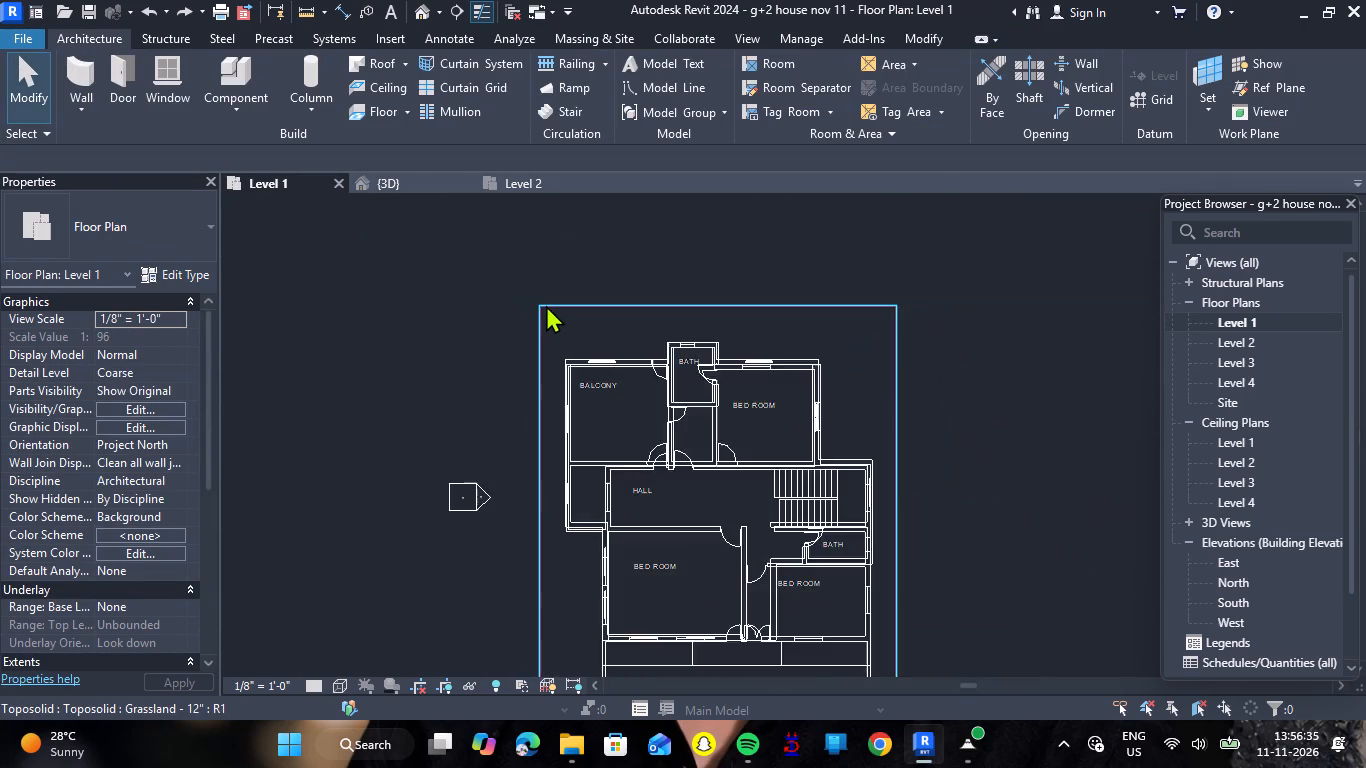
pyautogui.scroll(-7, 546, 305)
pyautogui.hotkey('ctrl', 'z')
pyautogui.hotkey('ctrl', 'z')
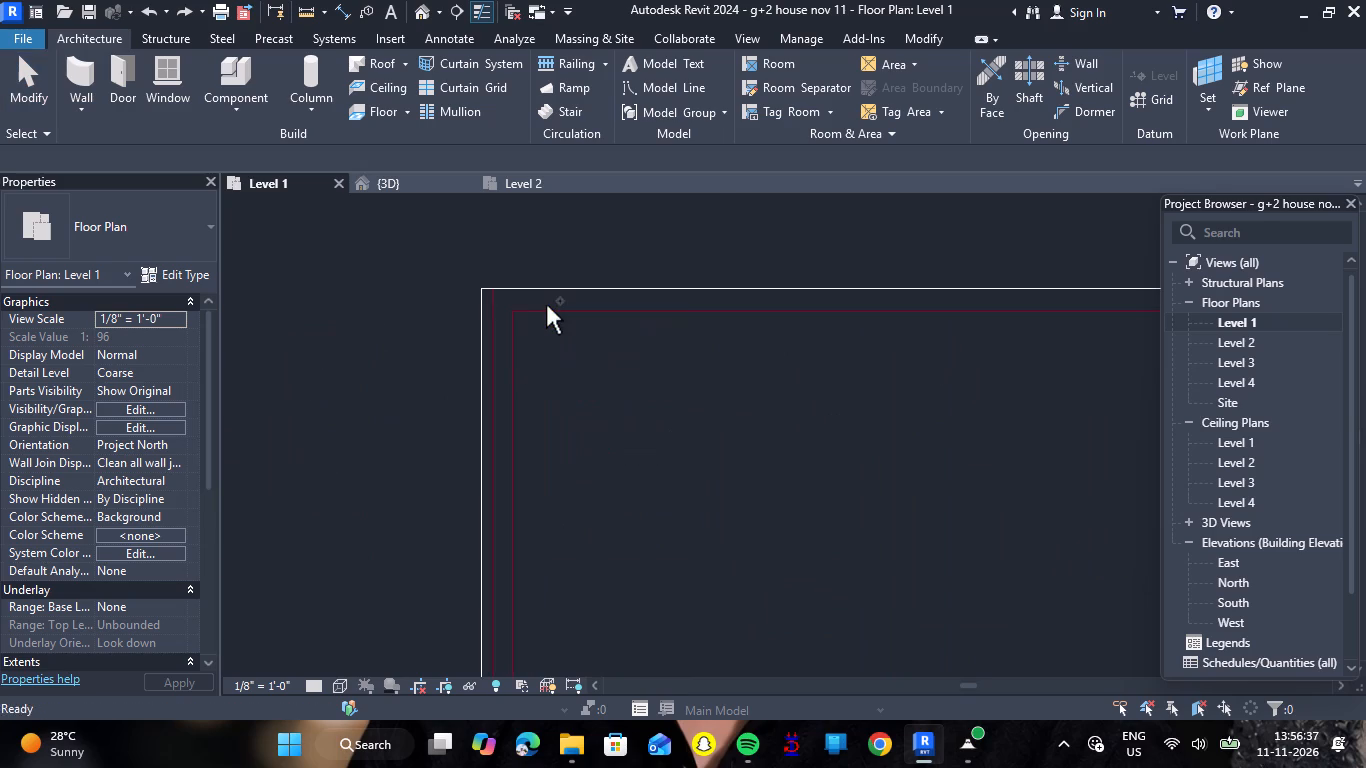
pyautogui.hotkey('ctrl', 'z')
pyautogui.scroll(-10, 546, 305)
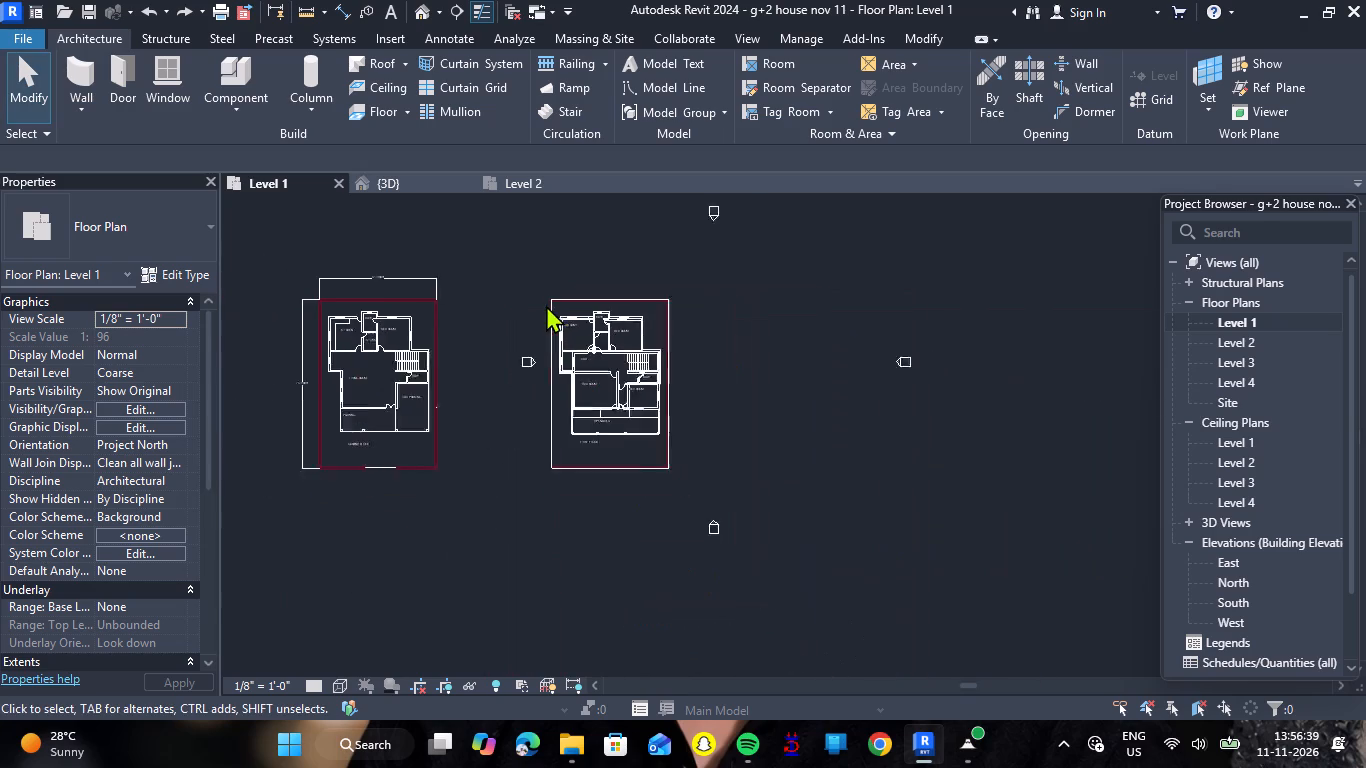
pyautogui.scroll(-1, 546, 305)
pyautogui.hotkey('ctrl', 'z')
pyautogui.hotkey('ctrl', 'z')
pyautogui.hotkey('ctrl', 'z')
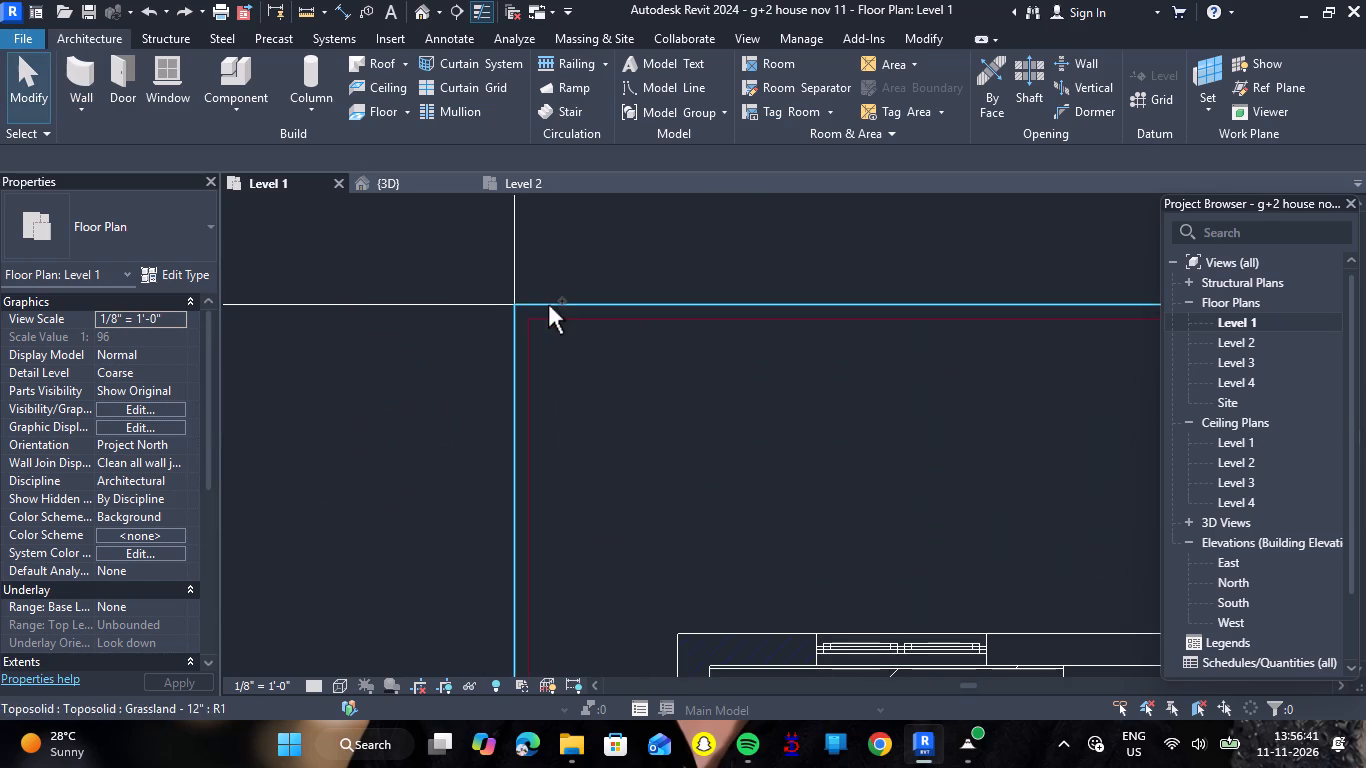
pyautogui.hotkey('ctrl', 'z')
pyautogui.hotkey('ctrl', 'z')
pyautogui.hotkey('ctrl', 'z')
pyautogui.hotkey('ctrl', 'z')
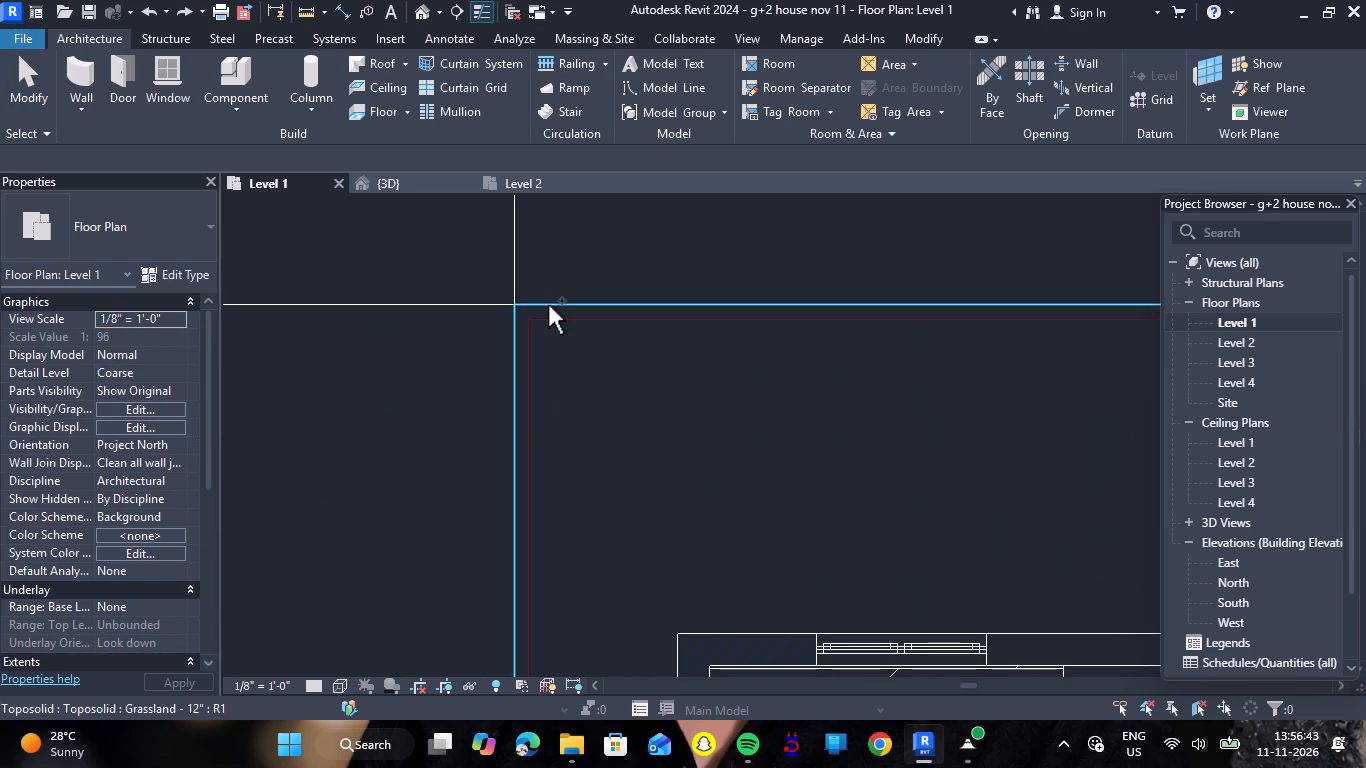
pyautogui.scroll(-14, 548, 305)
pyautogui.scroll(-7, 548, 305)
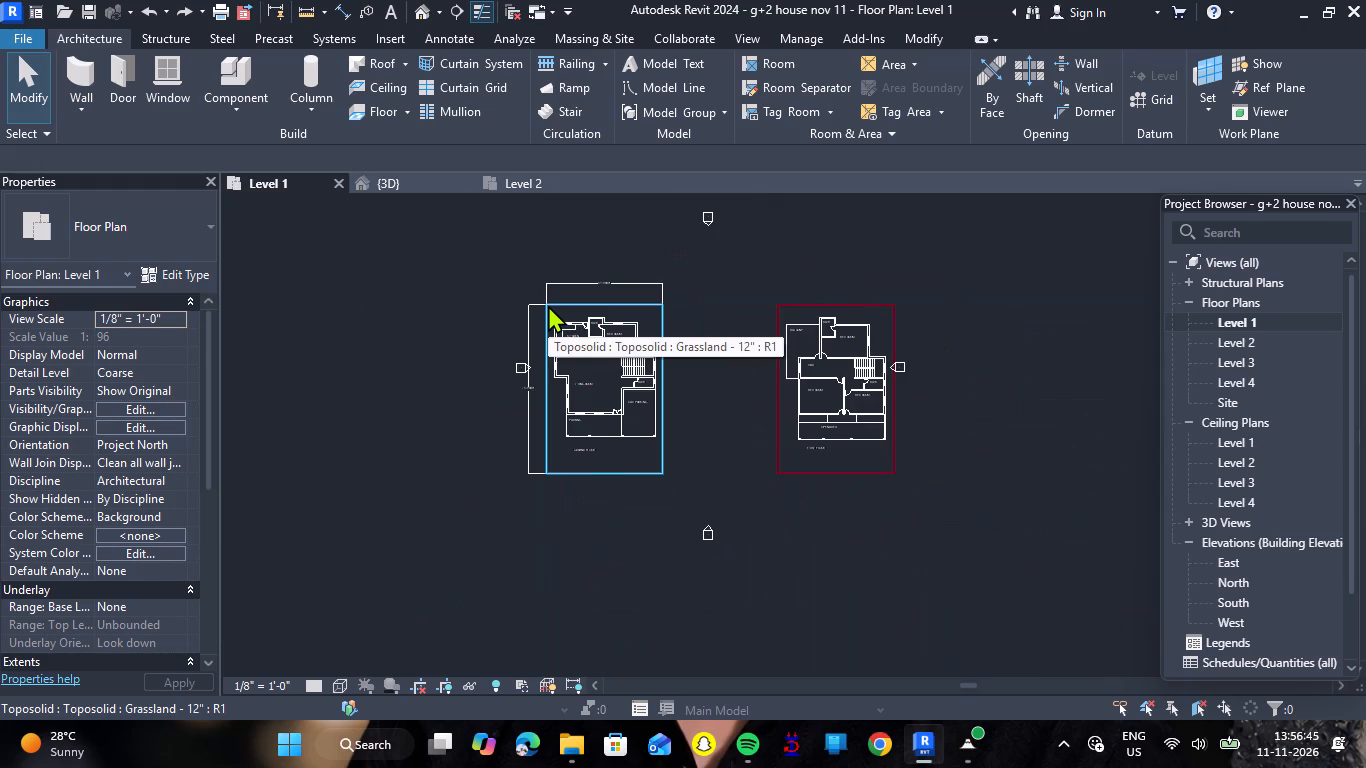
pyautogui.scroll(5, 546, 305)
# In the 3D view, paint the store's grey back wall and the grey passage wall beside the blue-walled bath with material 8.
pyautogui.click(398, 182)
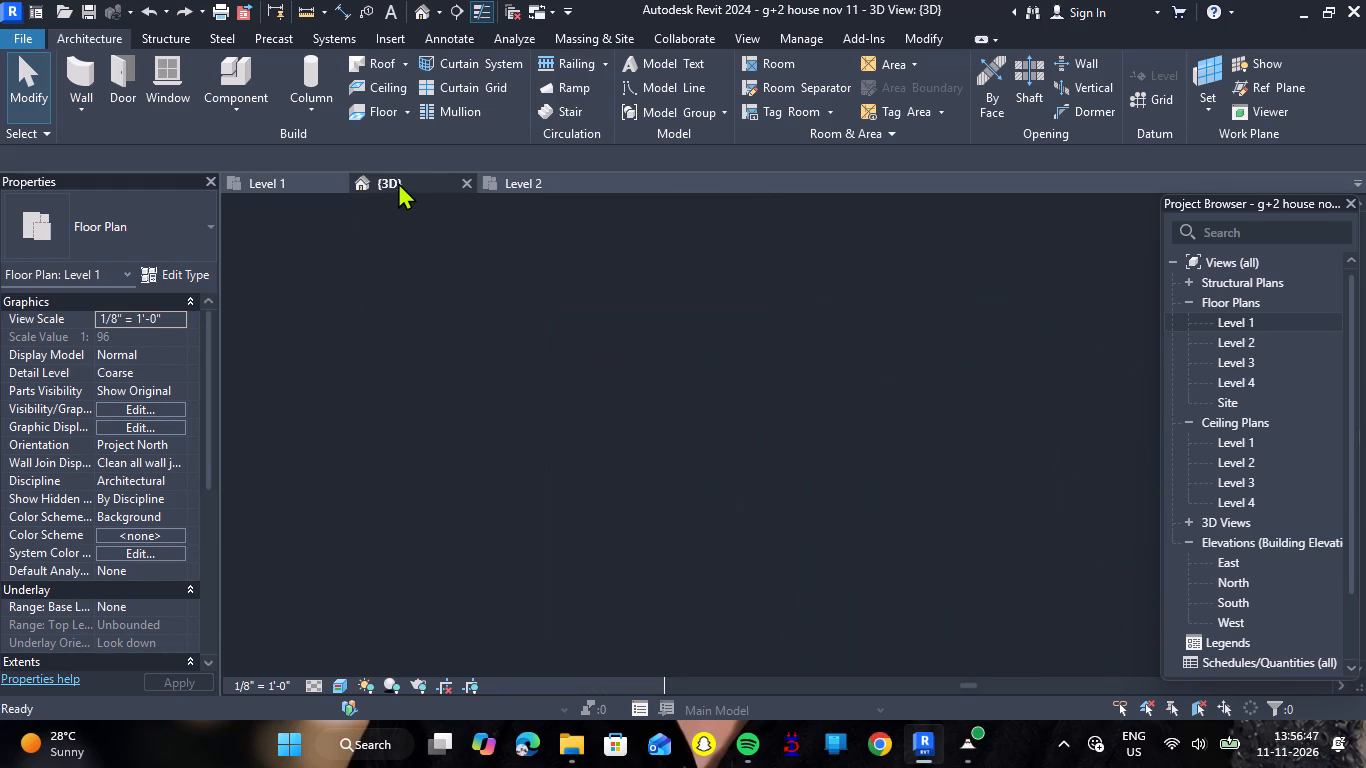
pyautogui.scroll(-6, 444, 269)
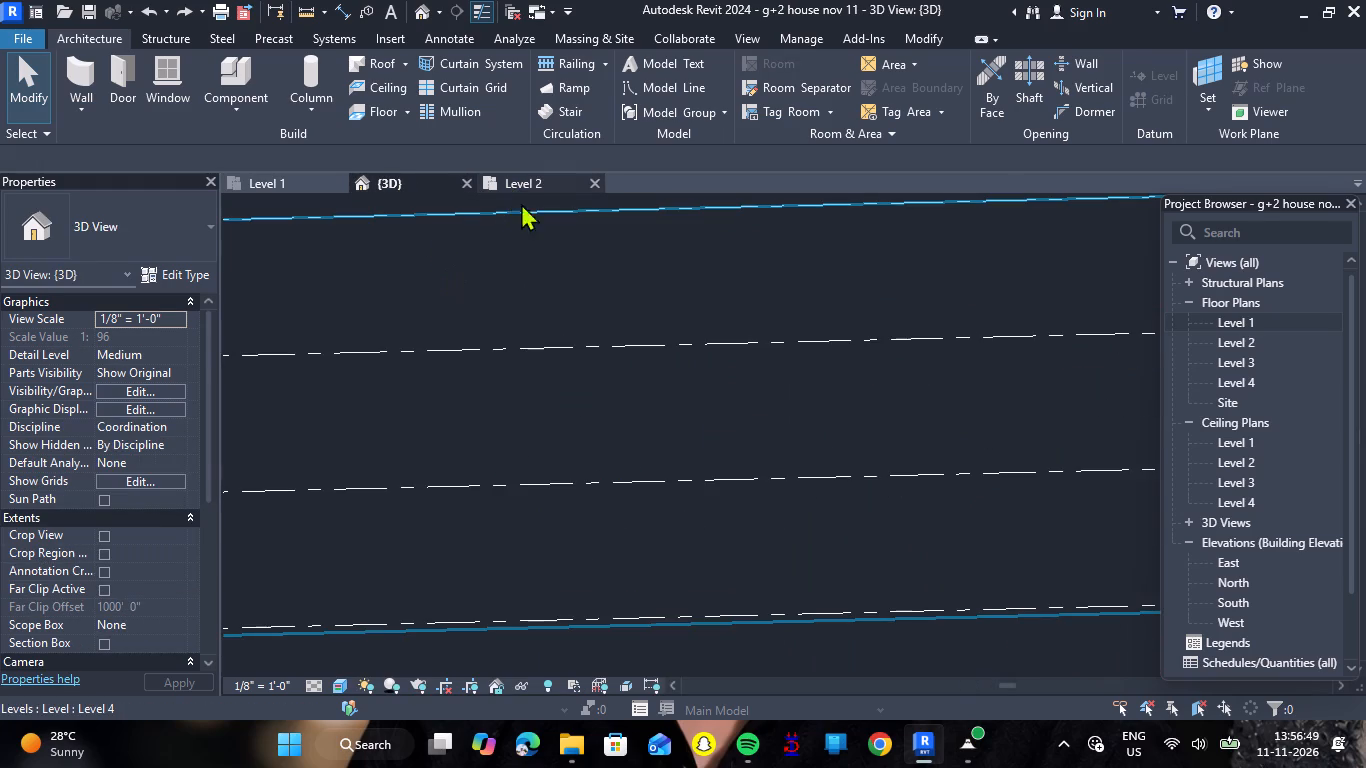
pyautogui.scroll(-11, 583, 320)
pyautogui.scroll(8, 383, 437)
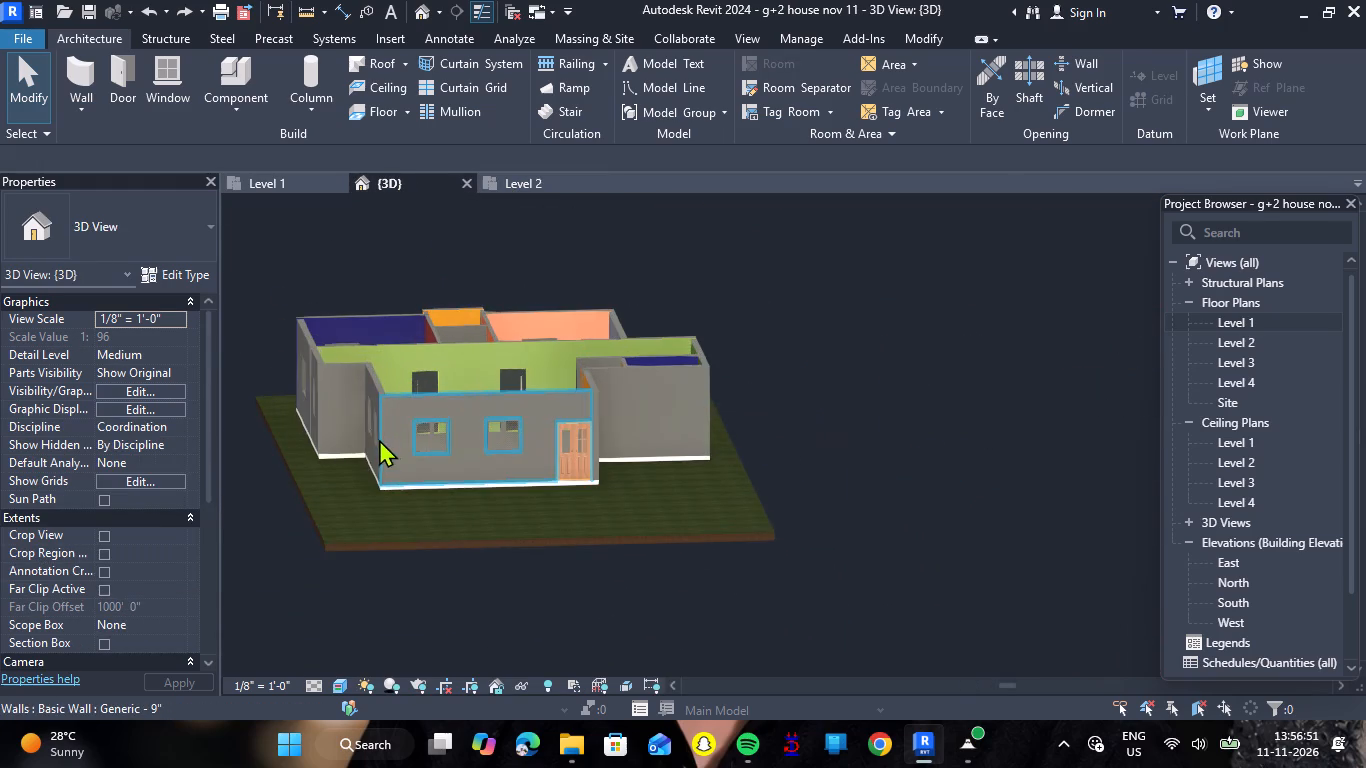
pyautogui.scroll(6, 462, 344)
pyautogui.scroll(-1, 462, 344)
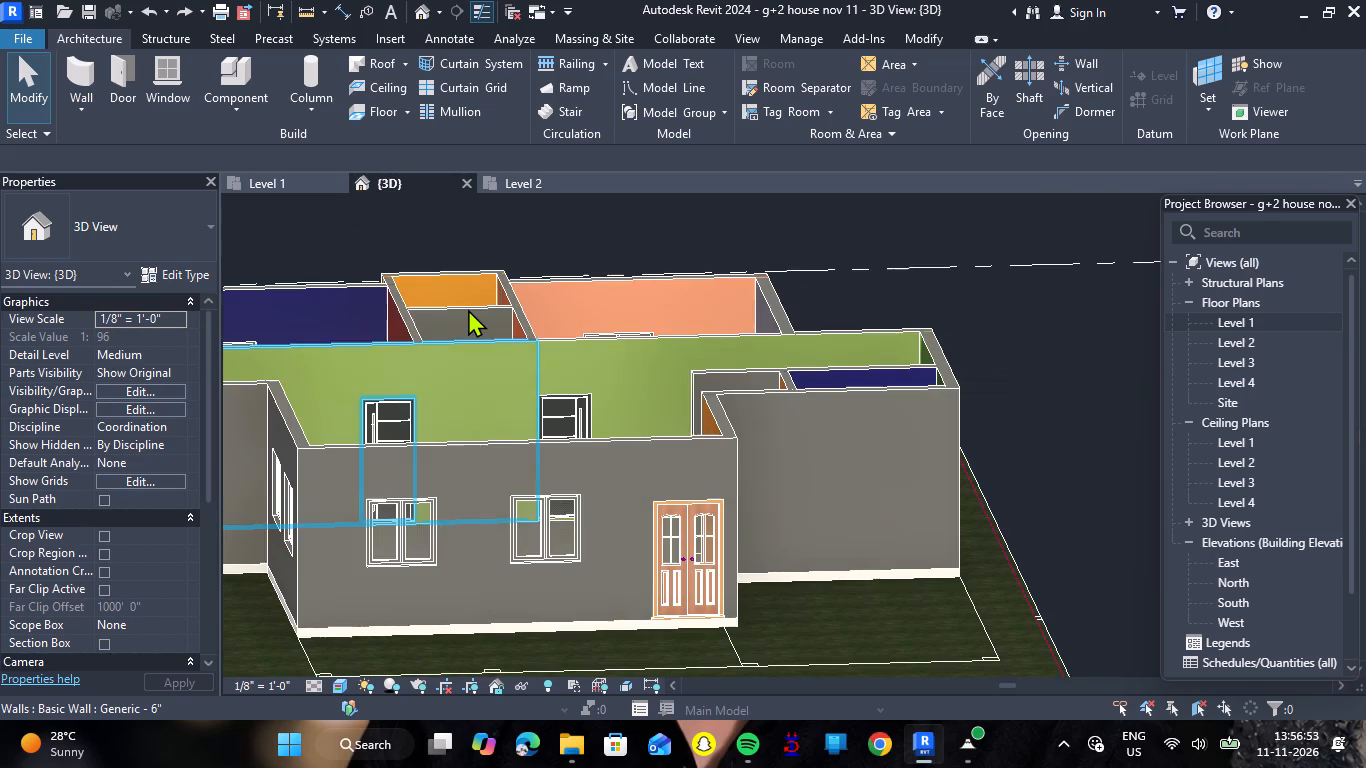
pyautogui.scroll(4, 529, 345)
pyautogui.scroll(-6, 434, 320)
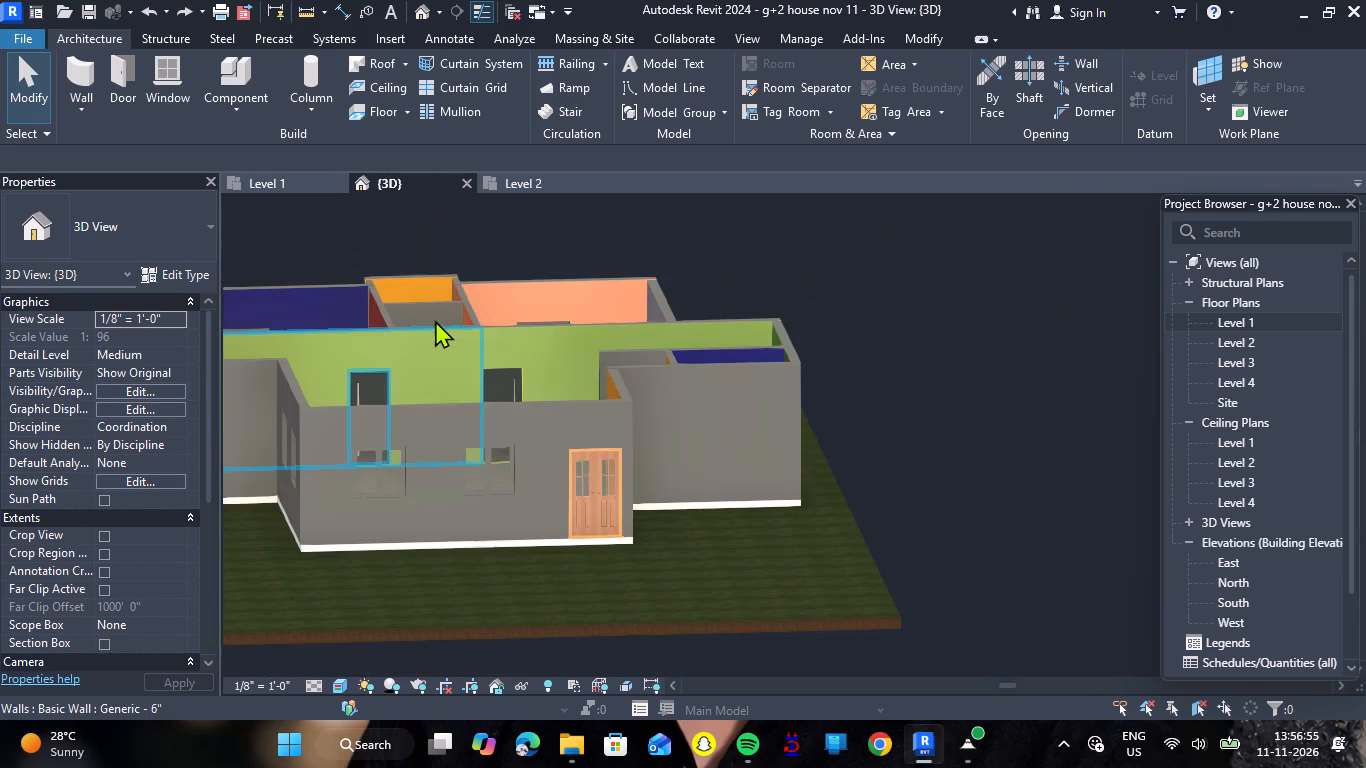
pyautogui.scroll(7, 377, 271)
pyautogui.write('pt')
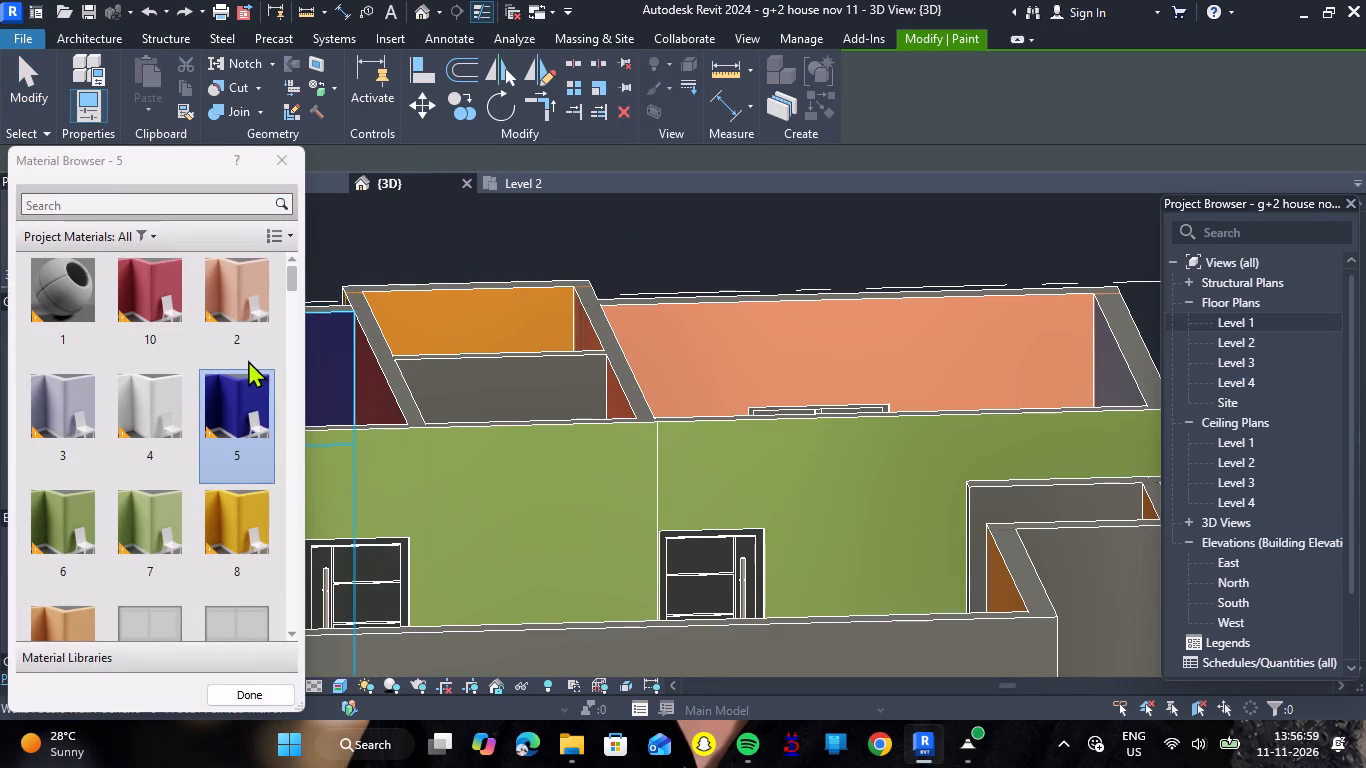
pyautogui.click(238, 528)
pyautogui.click(492, 387)
pyautogui.scroll(-4, 569, 386)
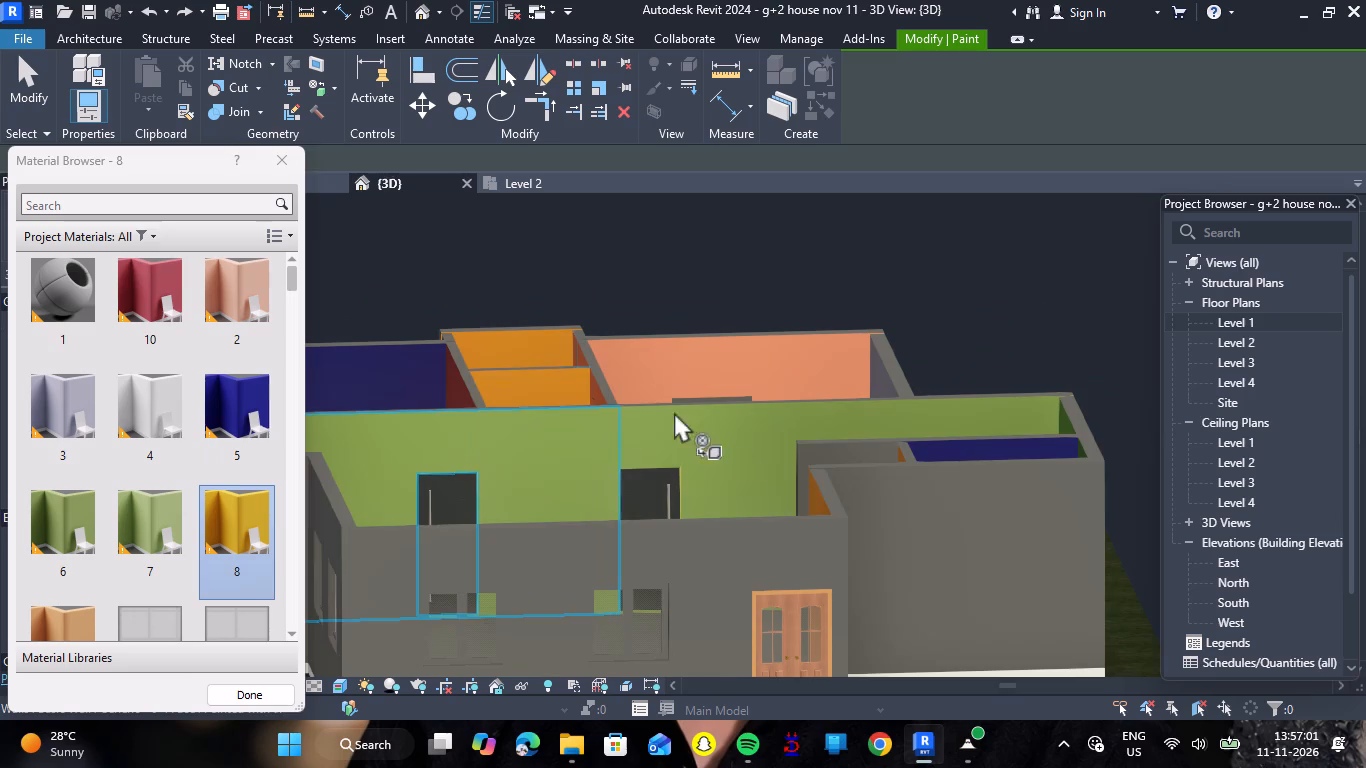
pyautogui.scroll(7, 825, 476)
pyautogui.click(840, 405)
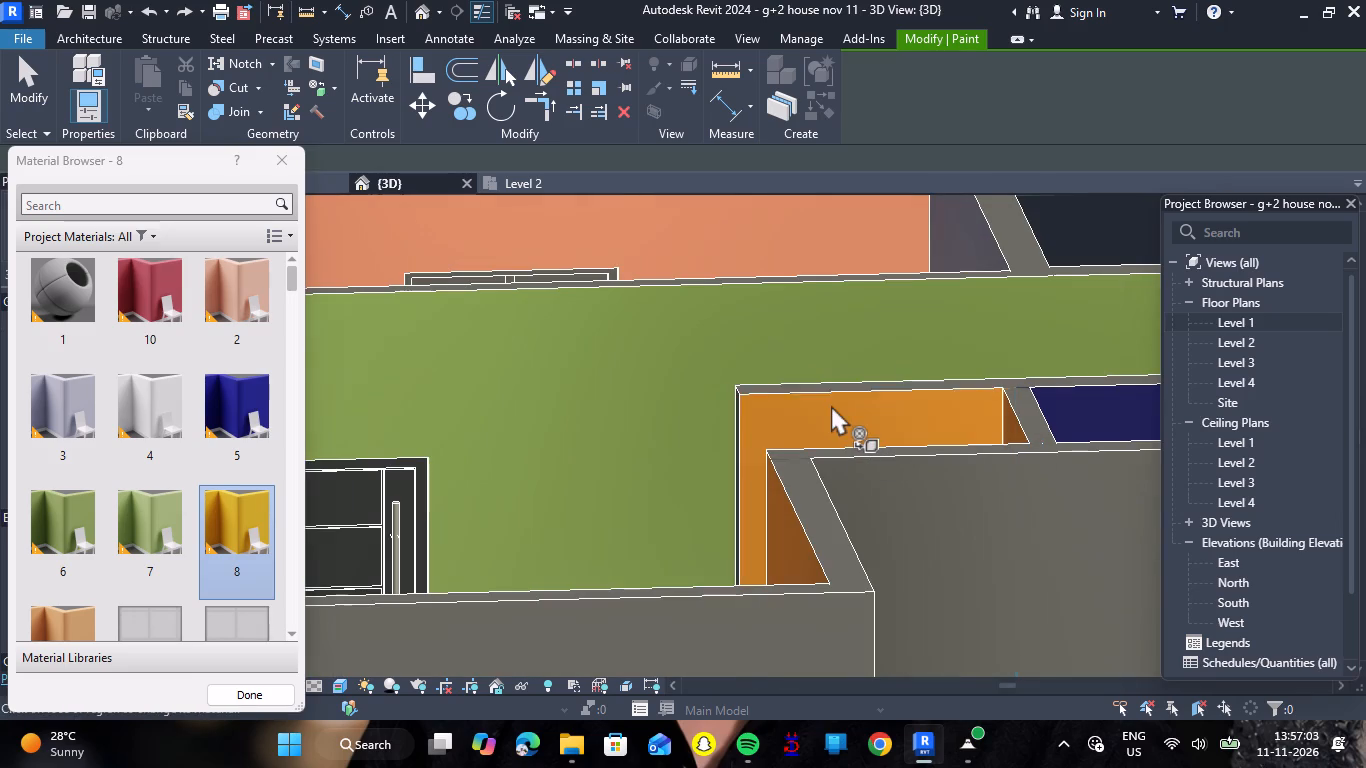
pyautogui.scroll(-12, 822, 406)
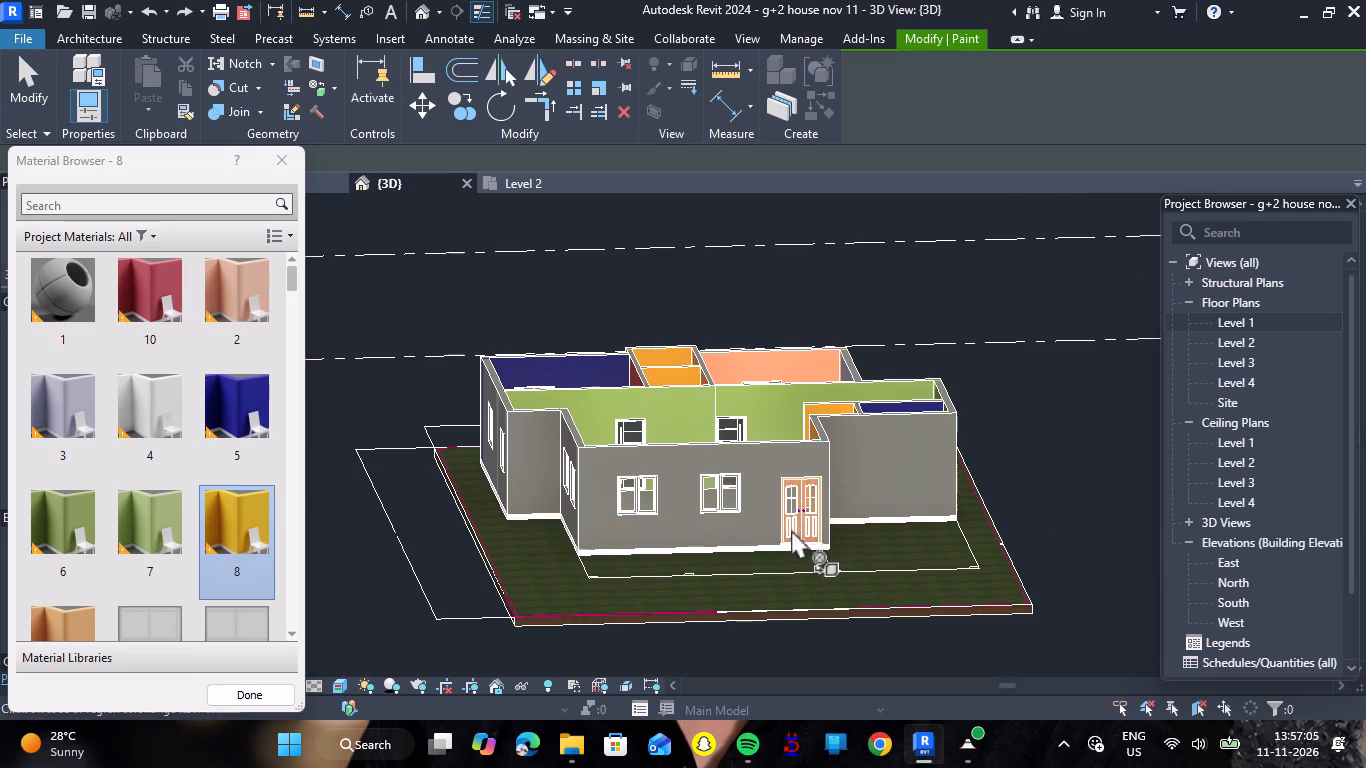
pyautogui.press('Escape')
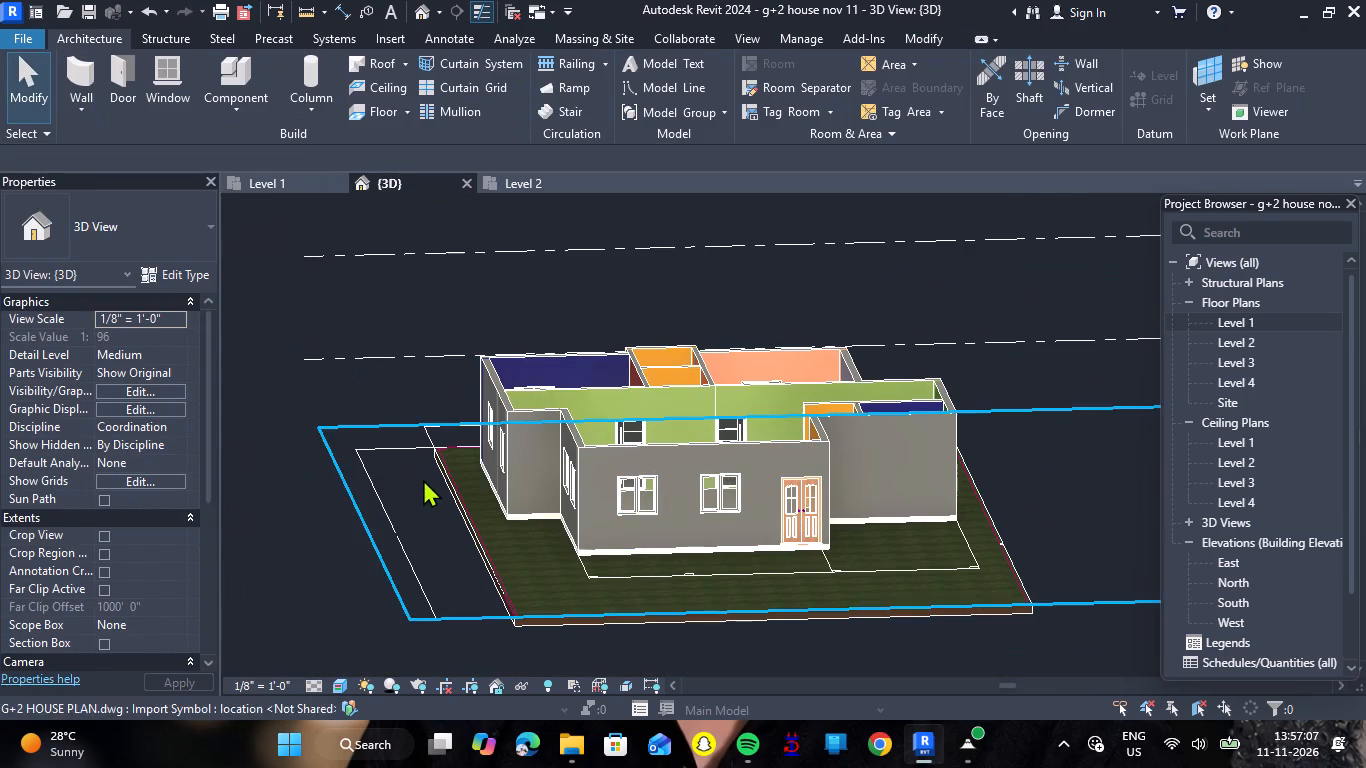
# In the Level 1 plan, place automatic 2' x 4' ACT System ceilings at 8' 0" in the kitchen, store, bedroom, living room and both baths.
pyautogui.click(309, 186)
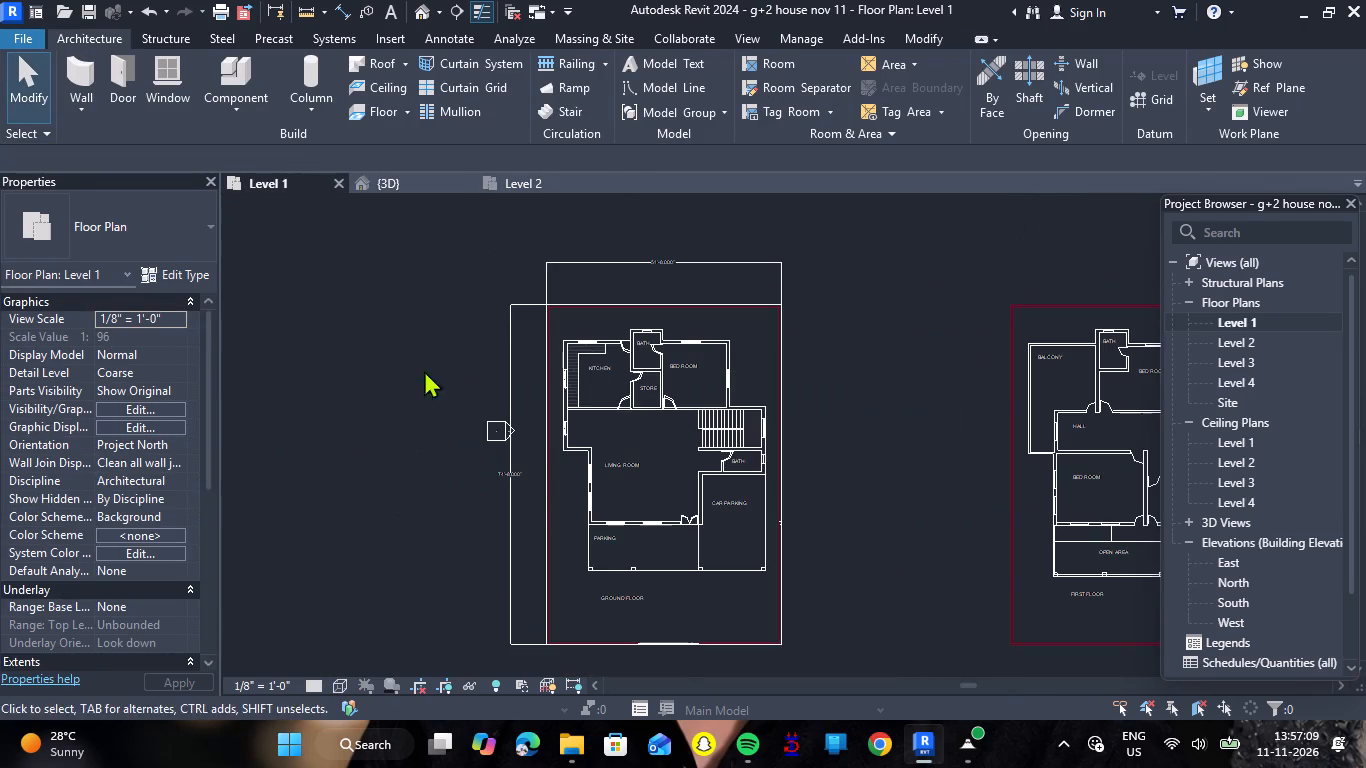
pyautogui.scroll(4, 623, 420)
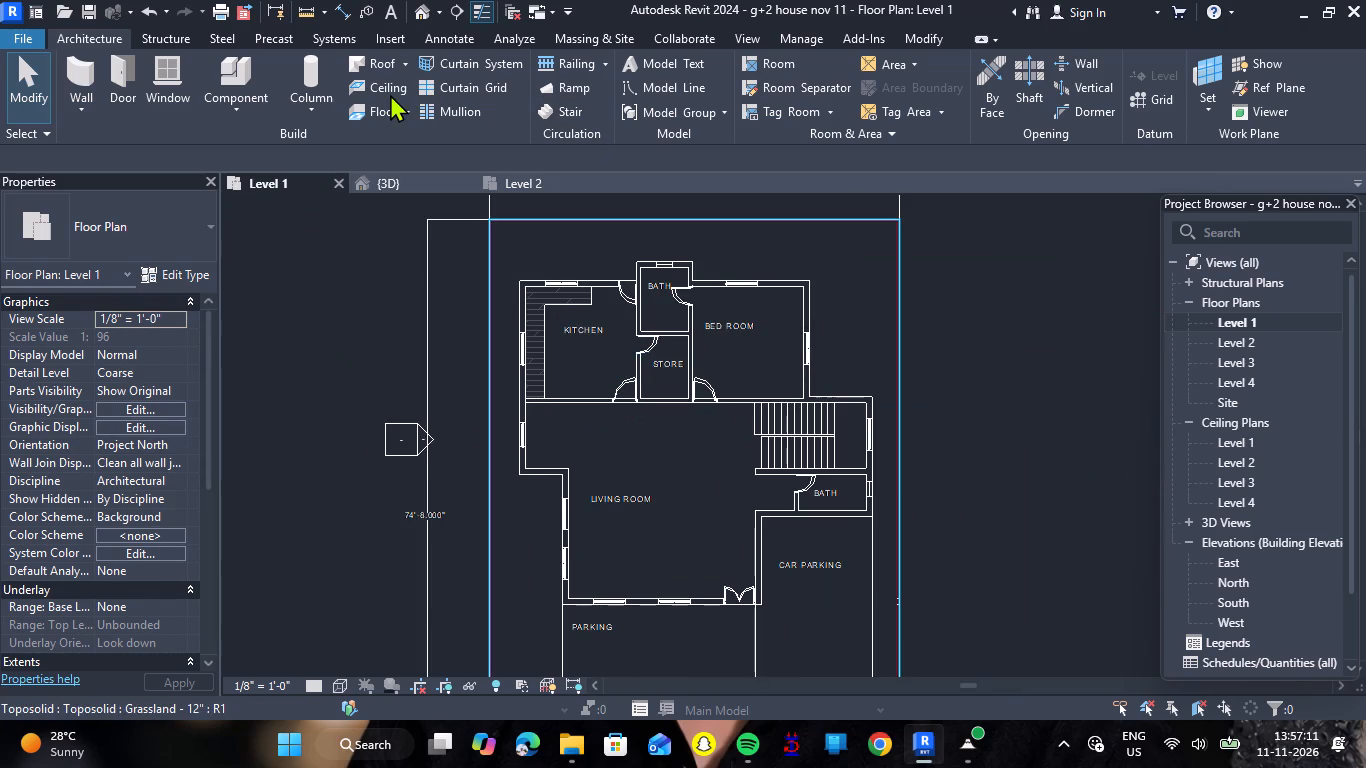
pyautogui.click(389, 94)
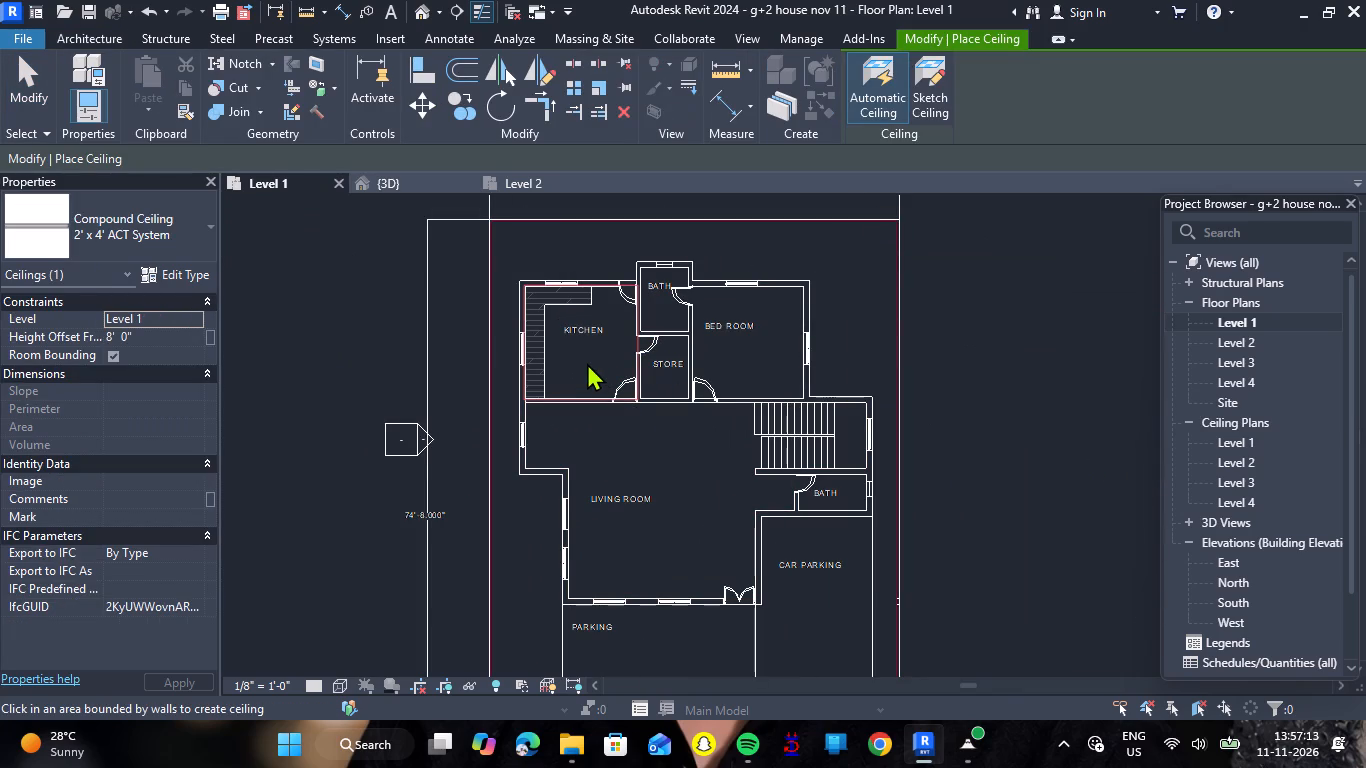
pyautogui.doubleClick(587, 363)
pyautogui.scroll(4, 607, 361)
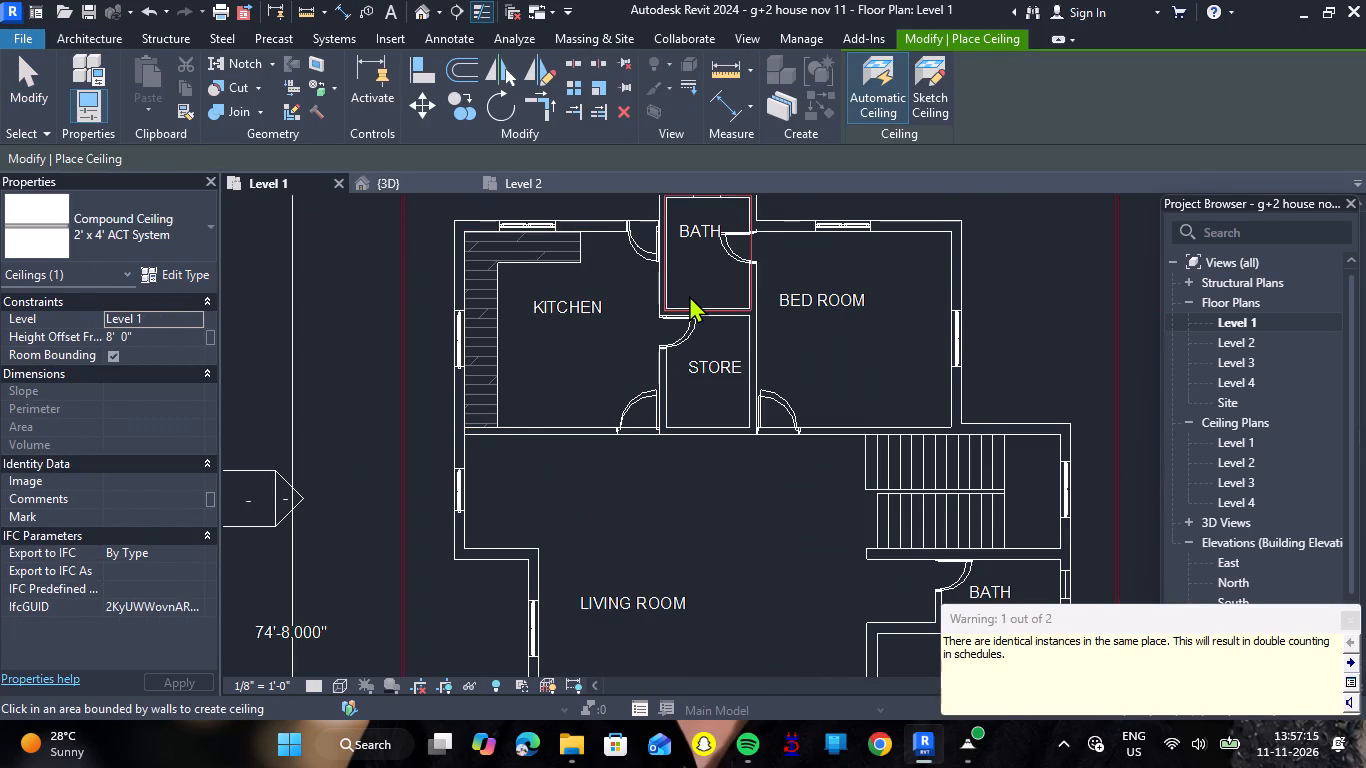
pyautogui.click(689, 295)
pyautogui.click(696, 393)
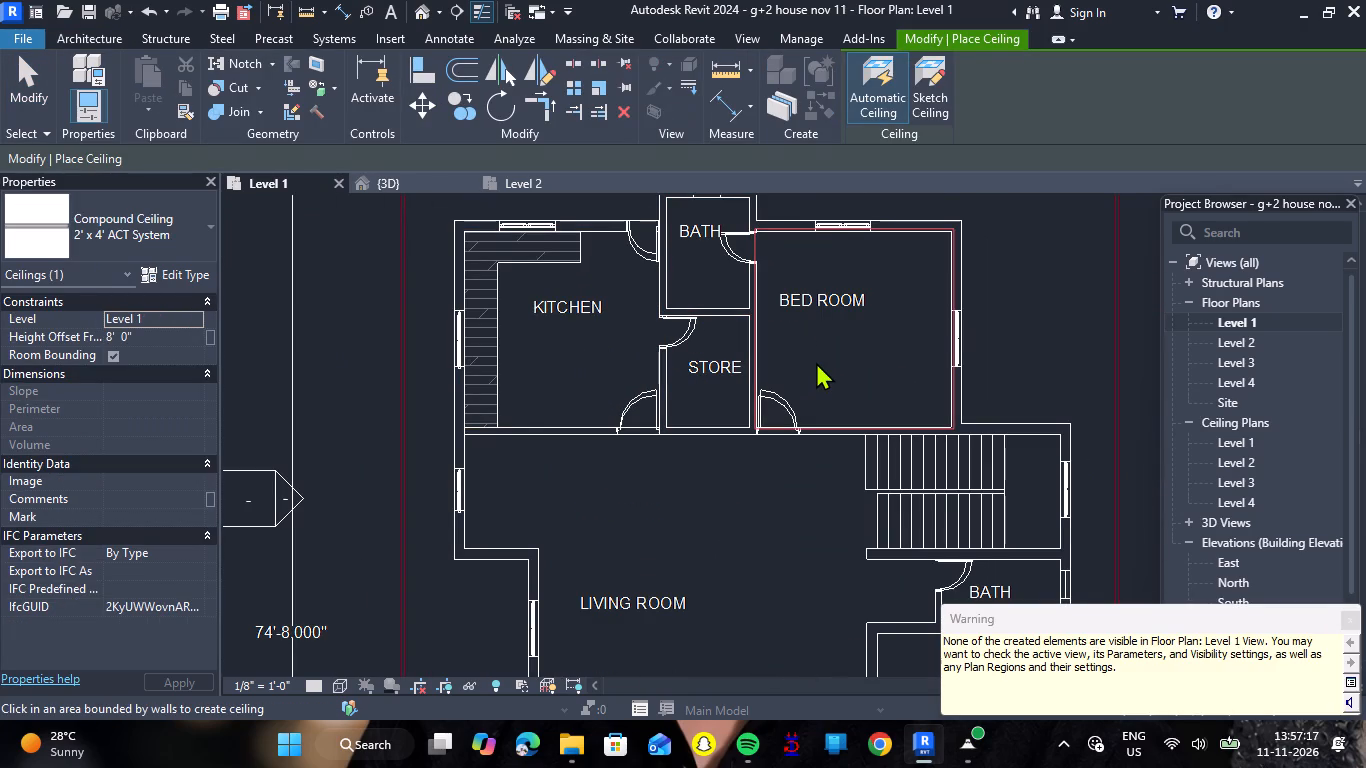
pyautogui.click(816, 362)
pyautogui.scroll(-4, 783, 355)
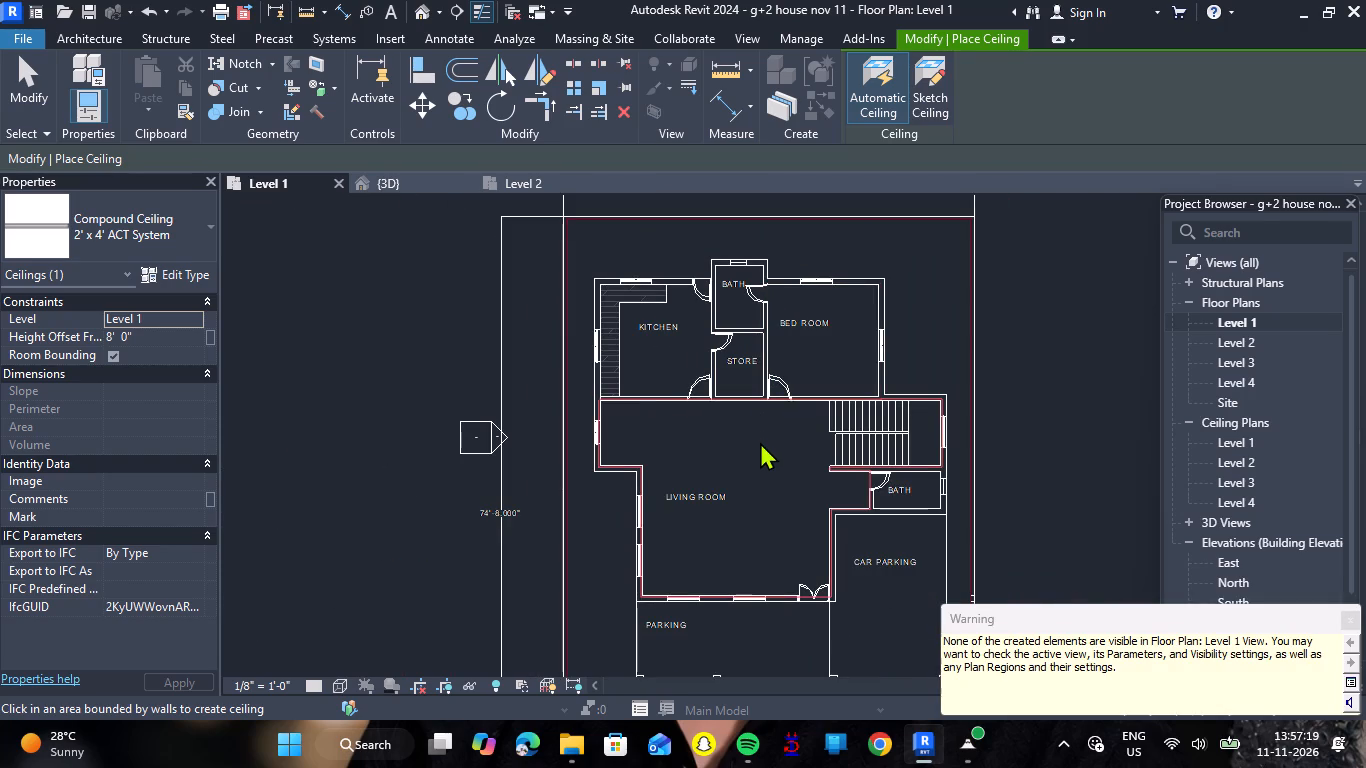
pyautogui.click(760, 442)
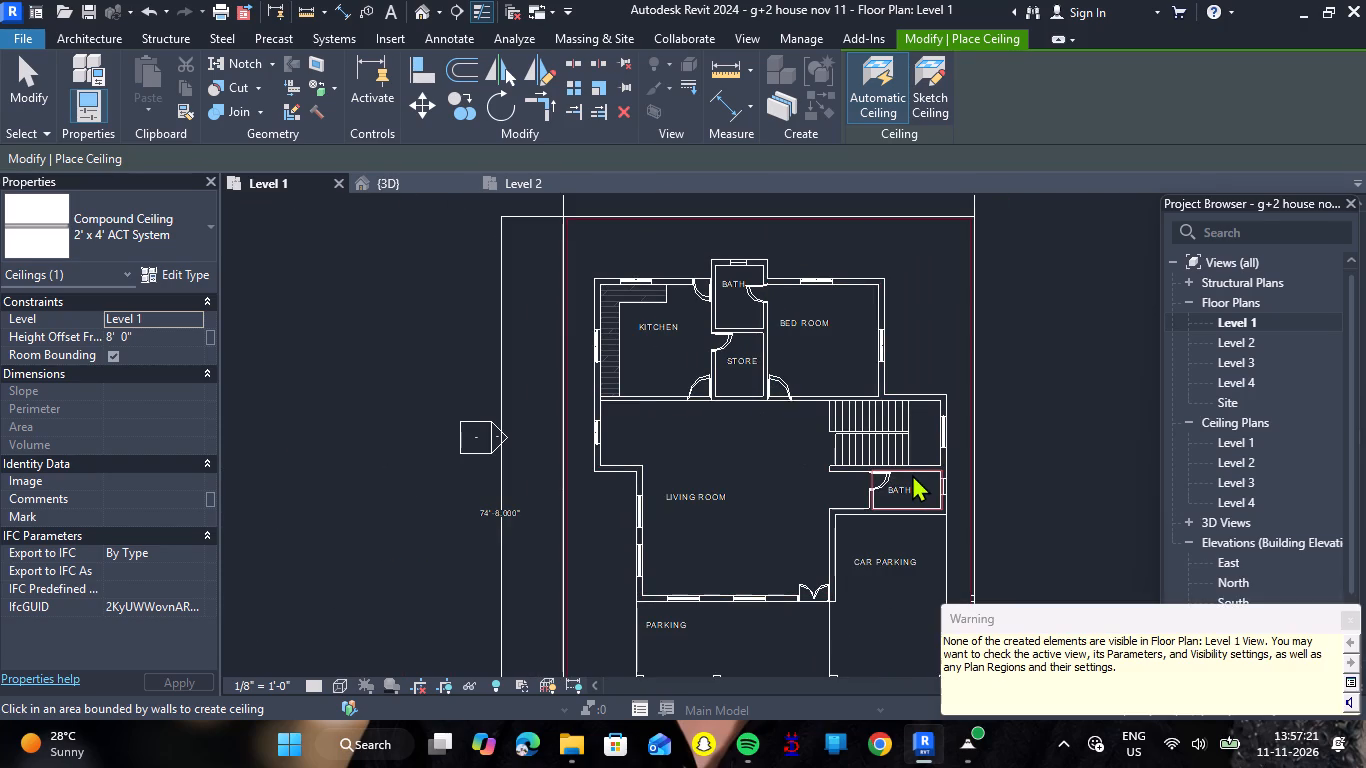
pyautogui.click(910, 479)
pyautogui.scroll(-2, 414, 256)
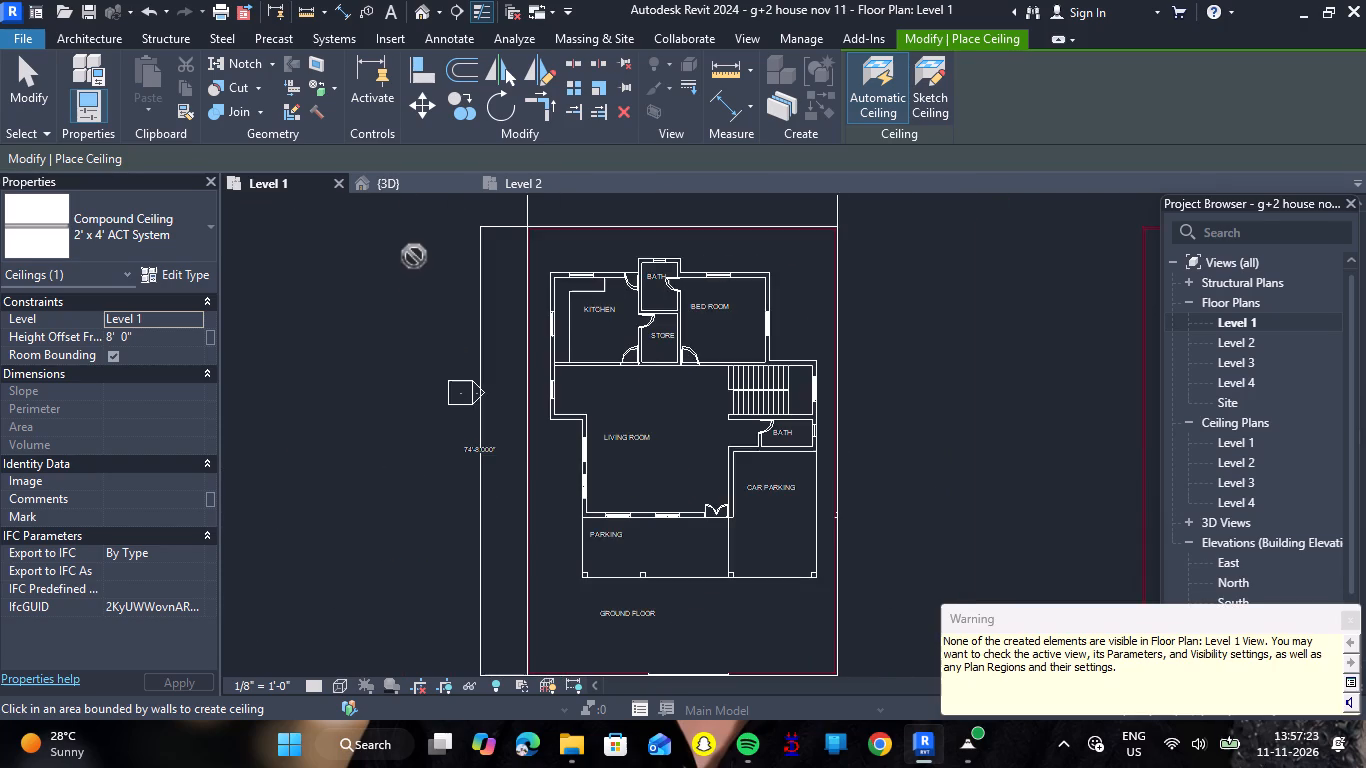
# Start a sketched ceiling in the Level 1 plan and trace its boundary along the front and both outer sides of the parking and car parking areas.
pyautogui.scroll(-1, 414, 256)
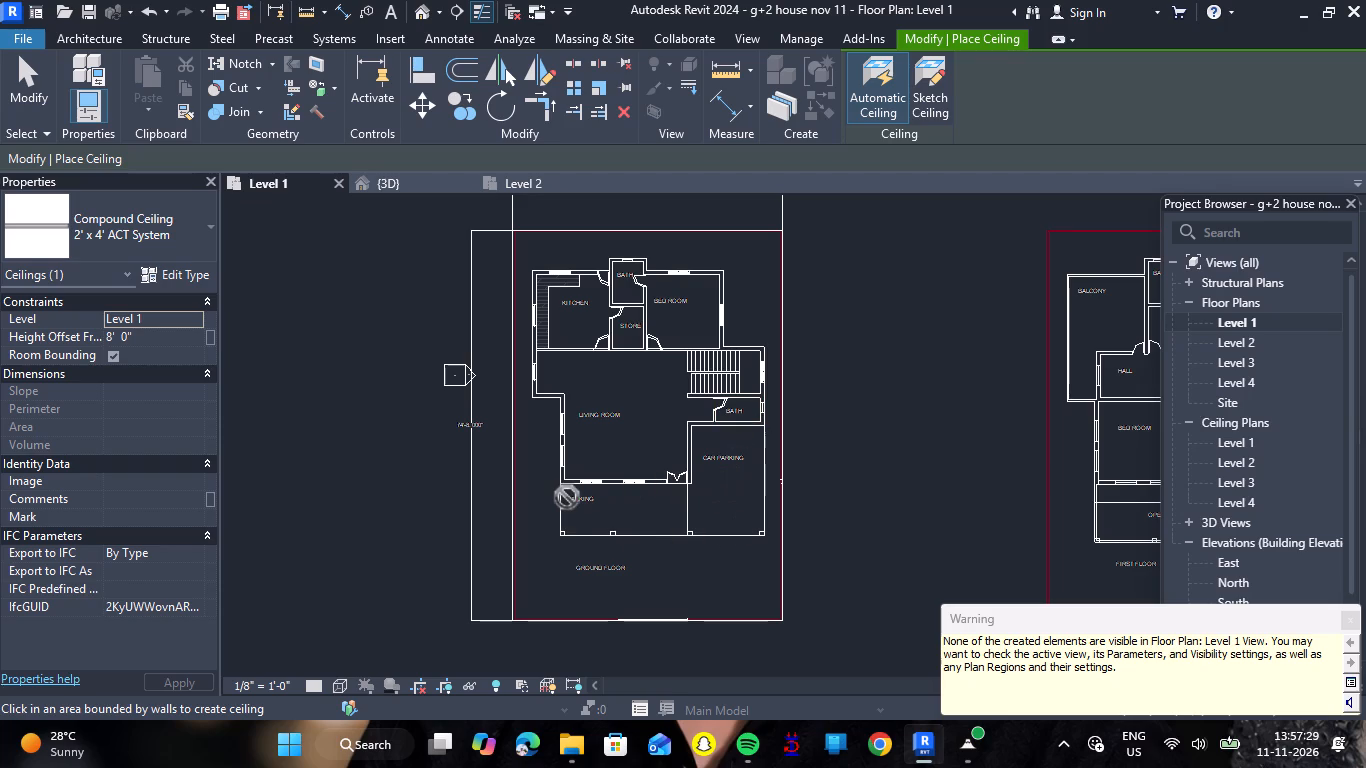
pyautogui.click(938, 116)
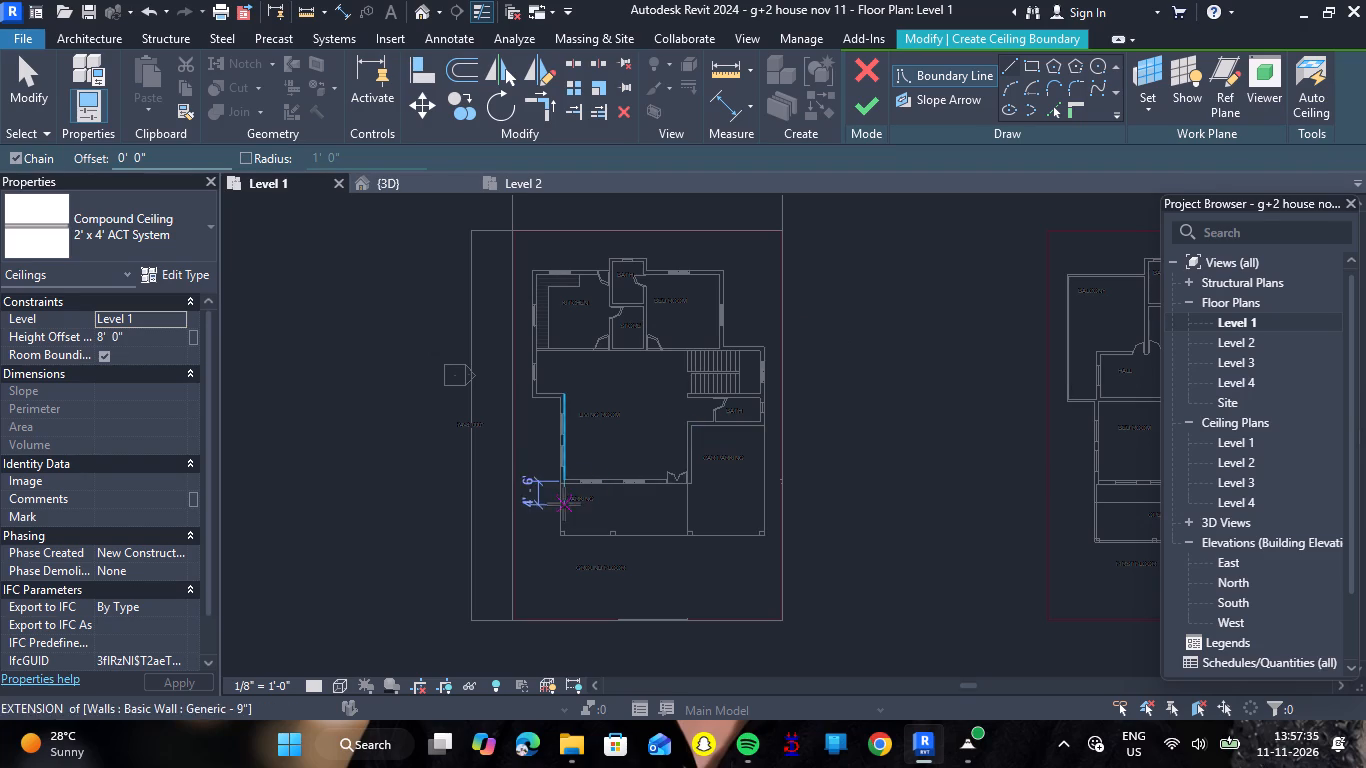
pyautogui.click(1057, 115)
pyautogui.scroll(3, 563, 519)
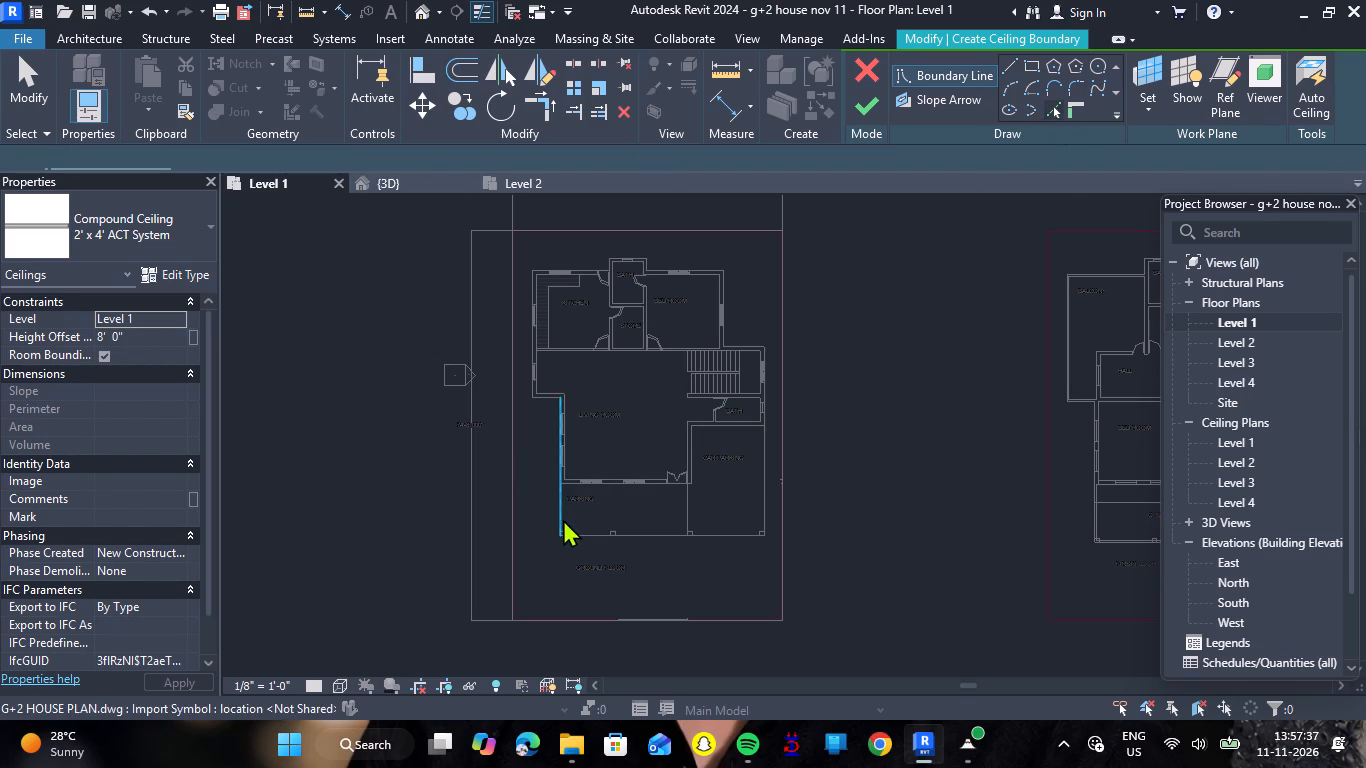
pyautogui.scroll(3, 563, 519)
pyautogui.click(635, 562)
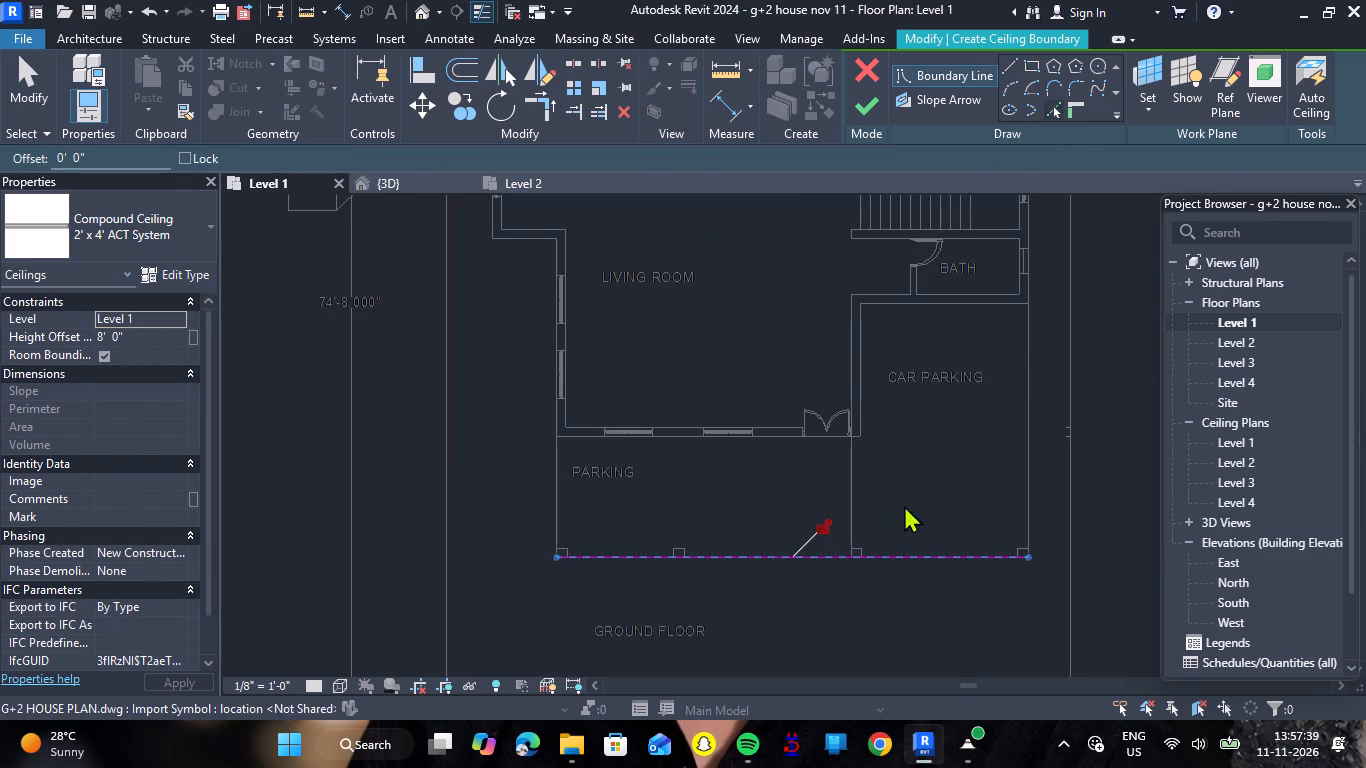
pyautogui.click(1021, 465)
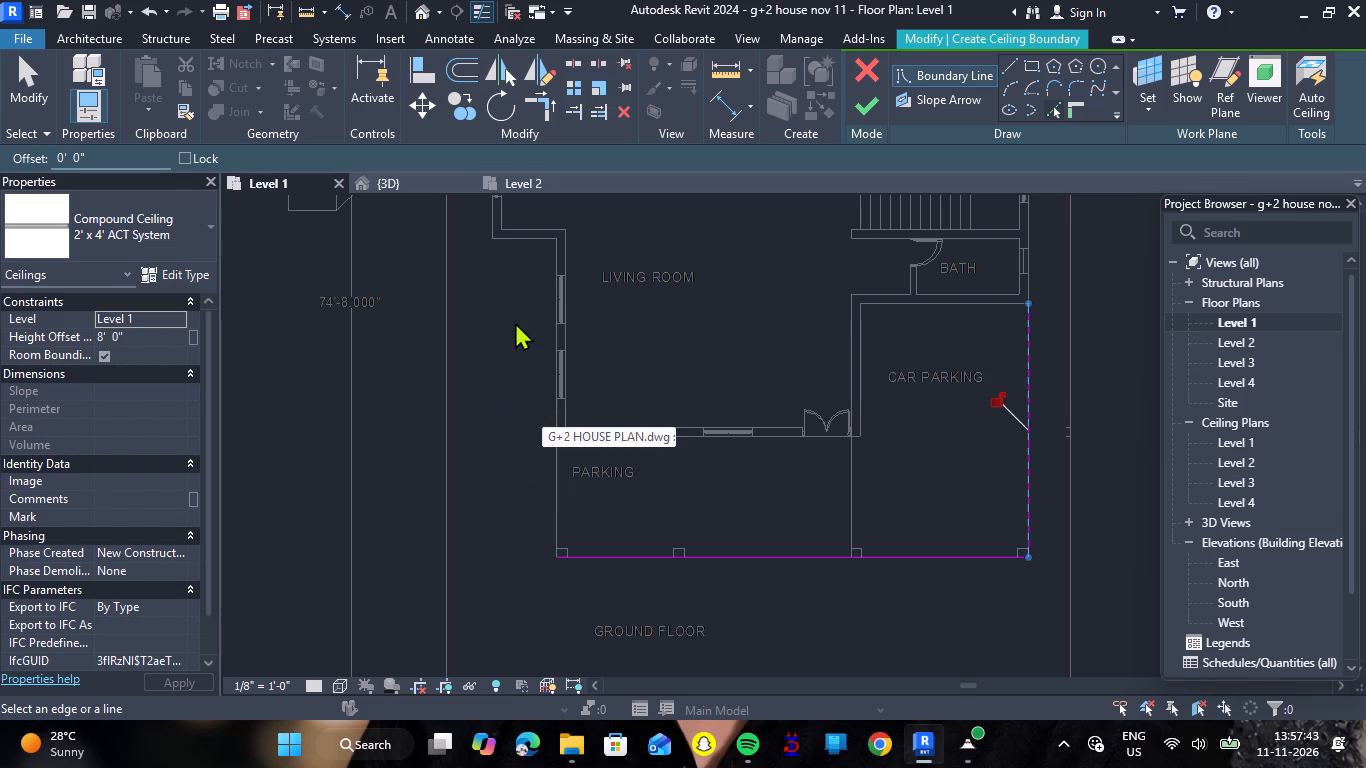
pyautogui.click(1008, 71)
pyautogui.click(559, 556)
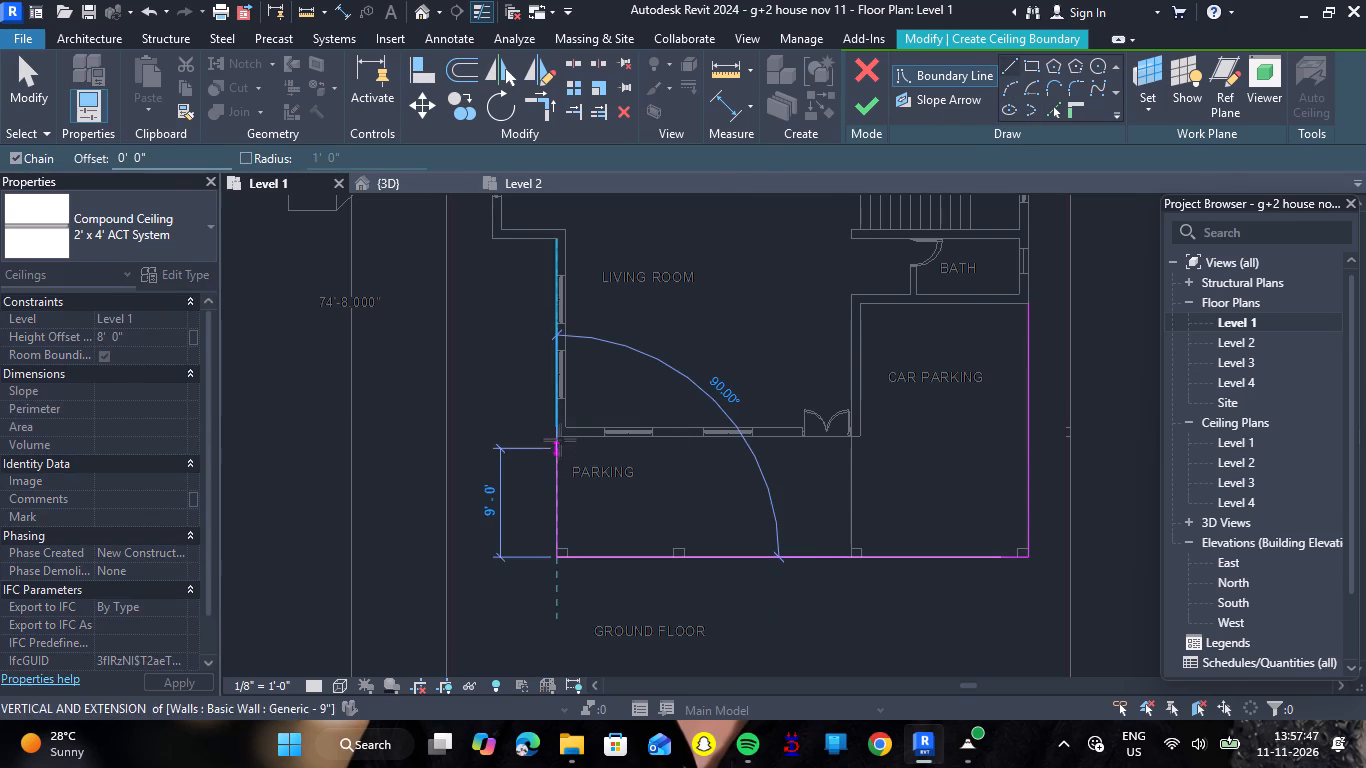
pyautogui.click(560, 438)
pyautogui.press('Escape')
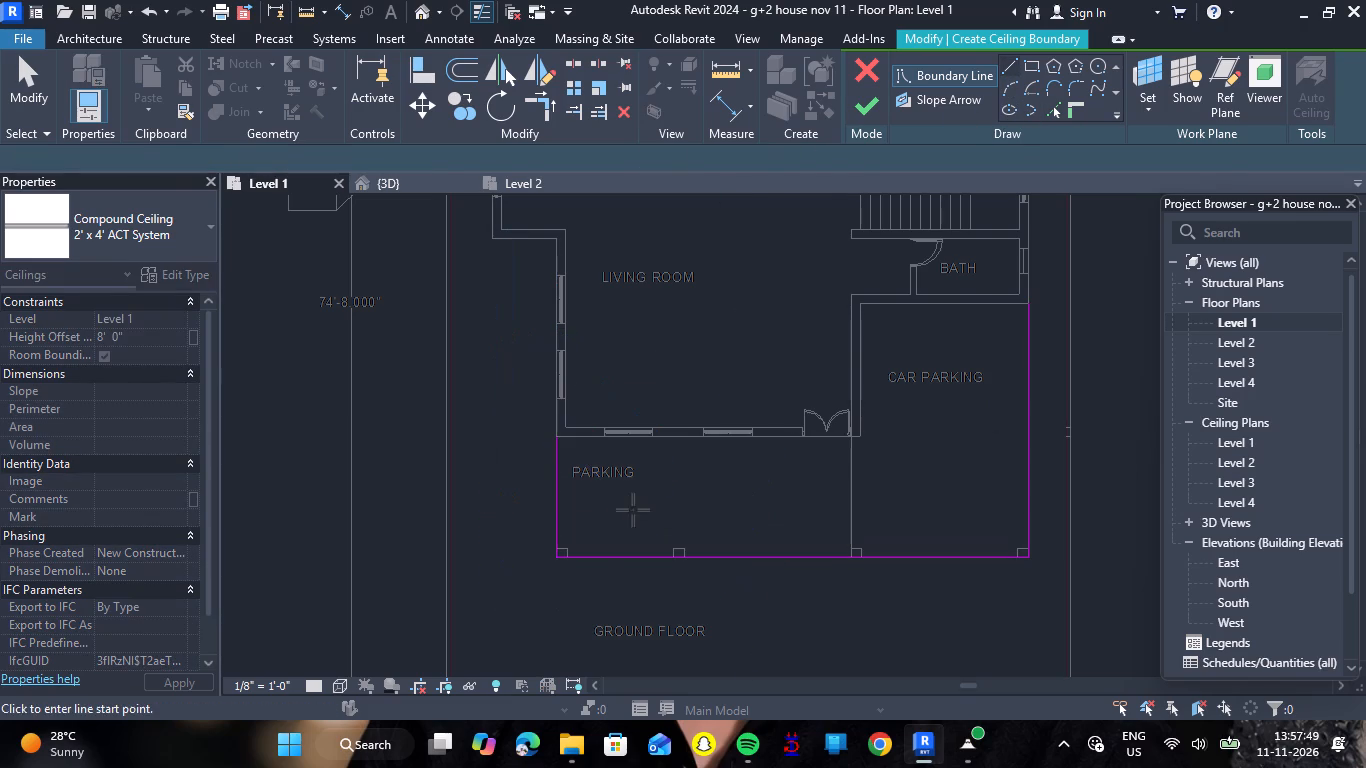
pyautogui.click(866, 120)
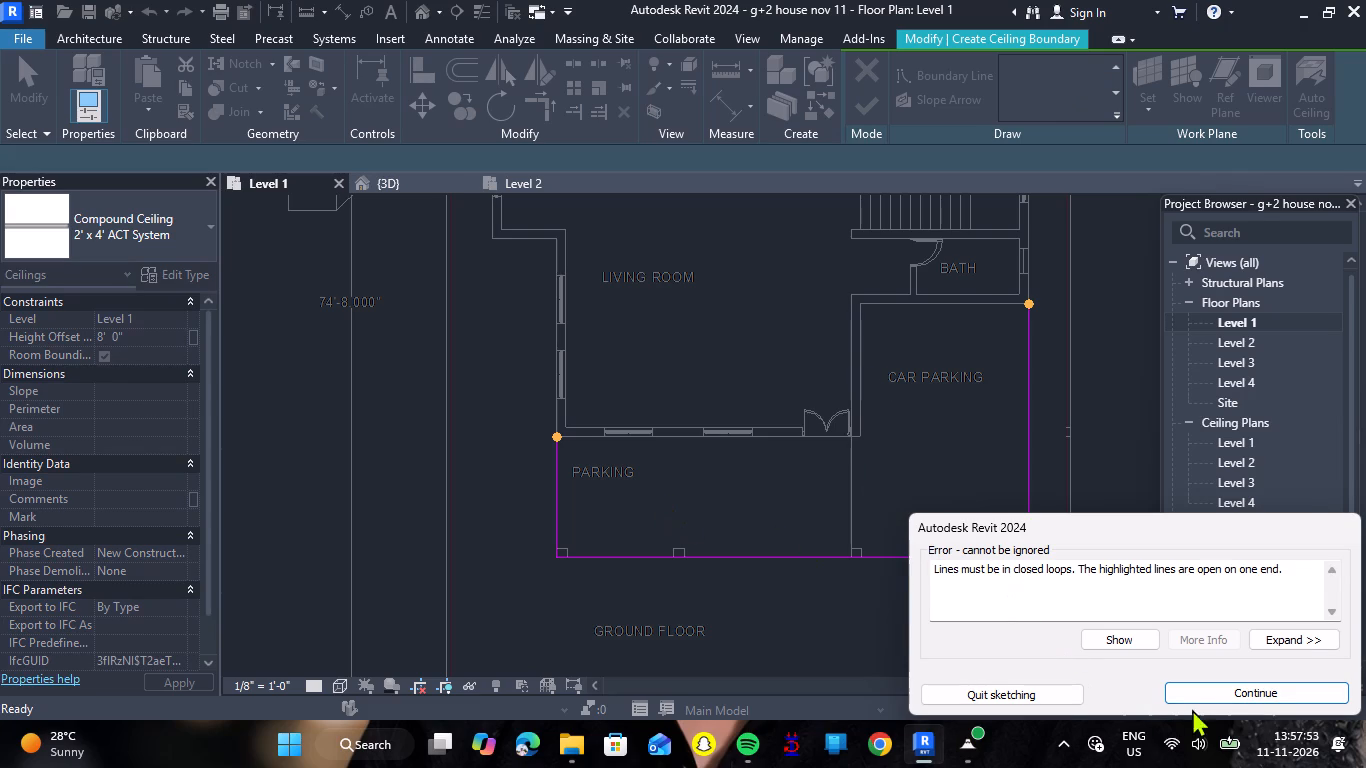
pyautogui.click(1194, 683)
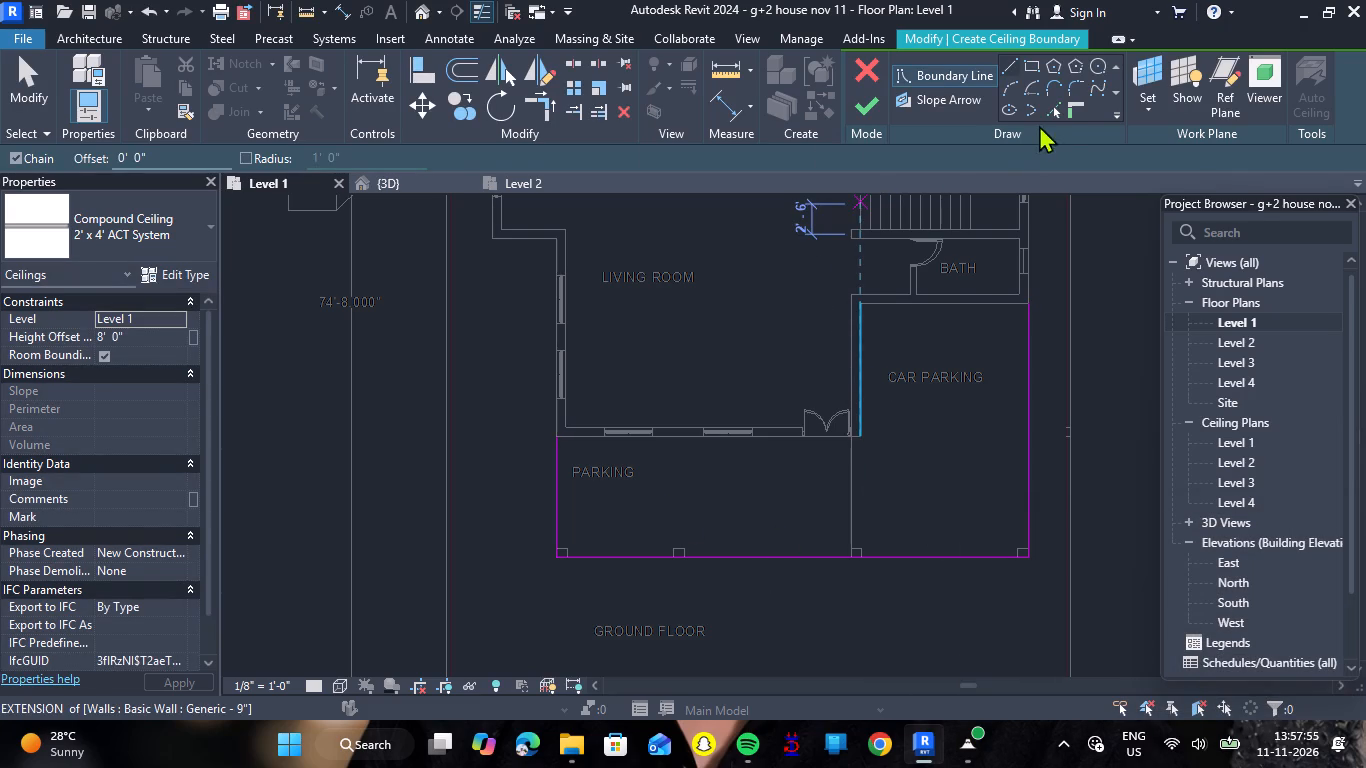
# Close the boundary along the house walls facing both parking areas, trim the corner beside the bath, and finish the 2' x 4' ACT System ceiling.
pyautogui.click(1048, 111)
pyautogui.click(673, 444)
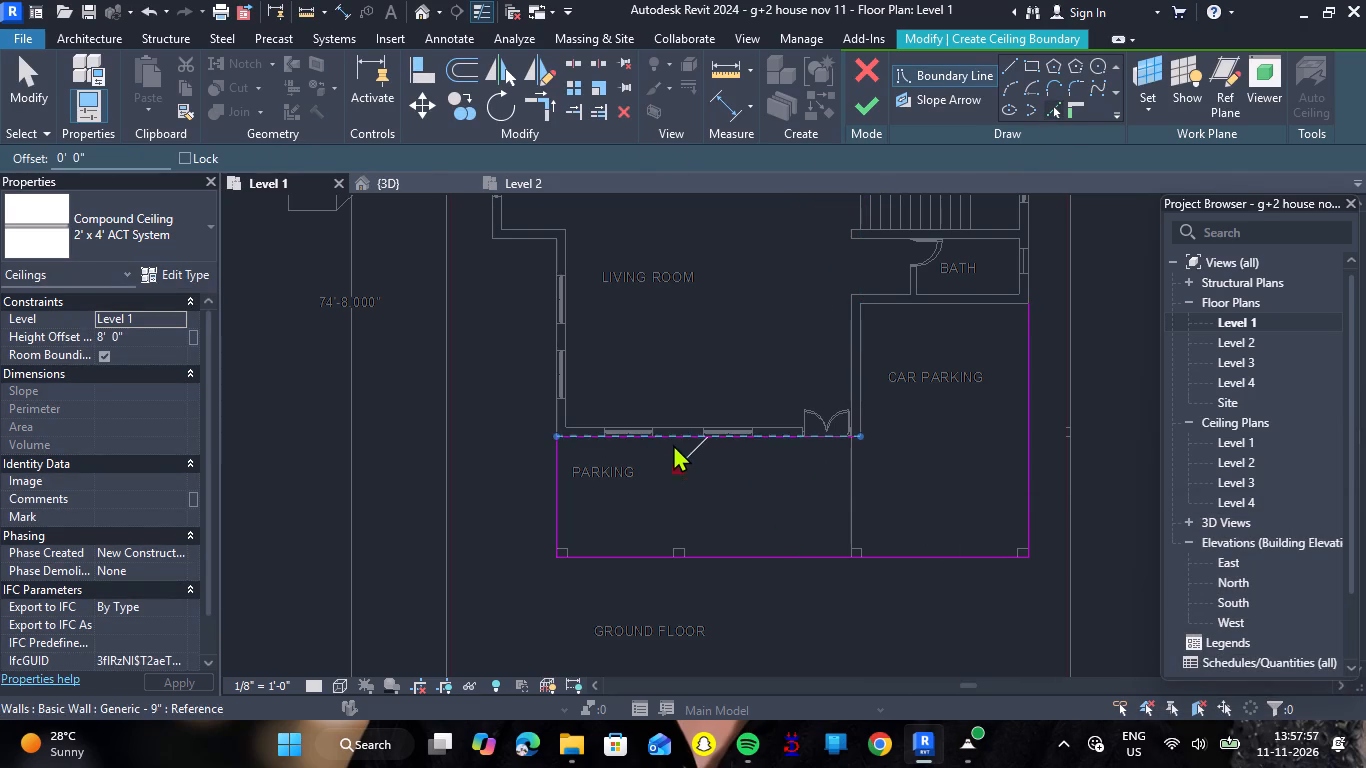
pyautogui.click(863, 388)
pyautogui.click(917, 305)
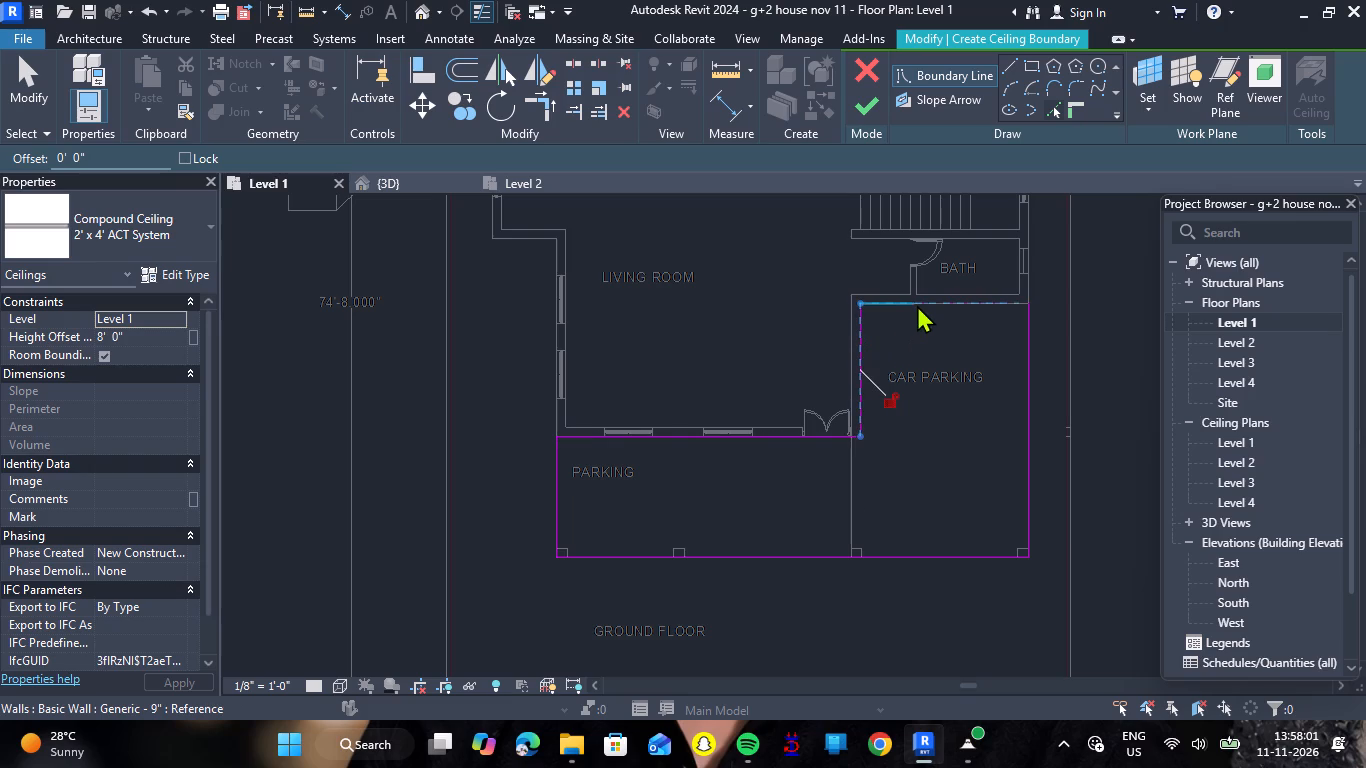
pyautogui.scroll(6, 1036, 282)
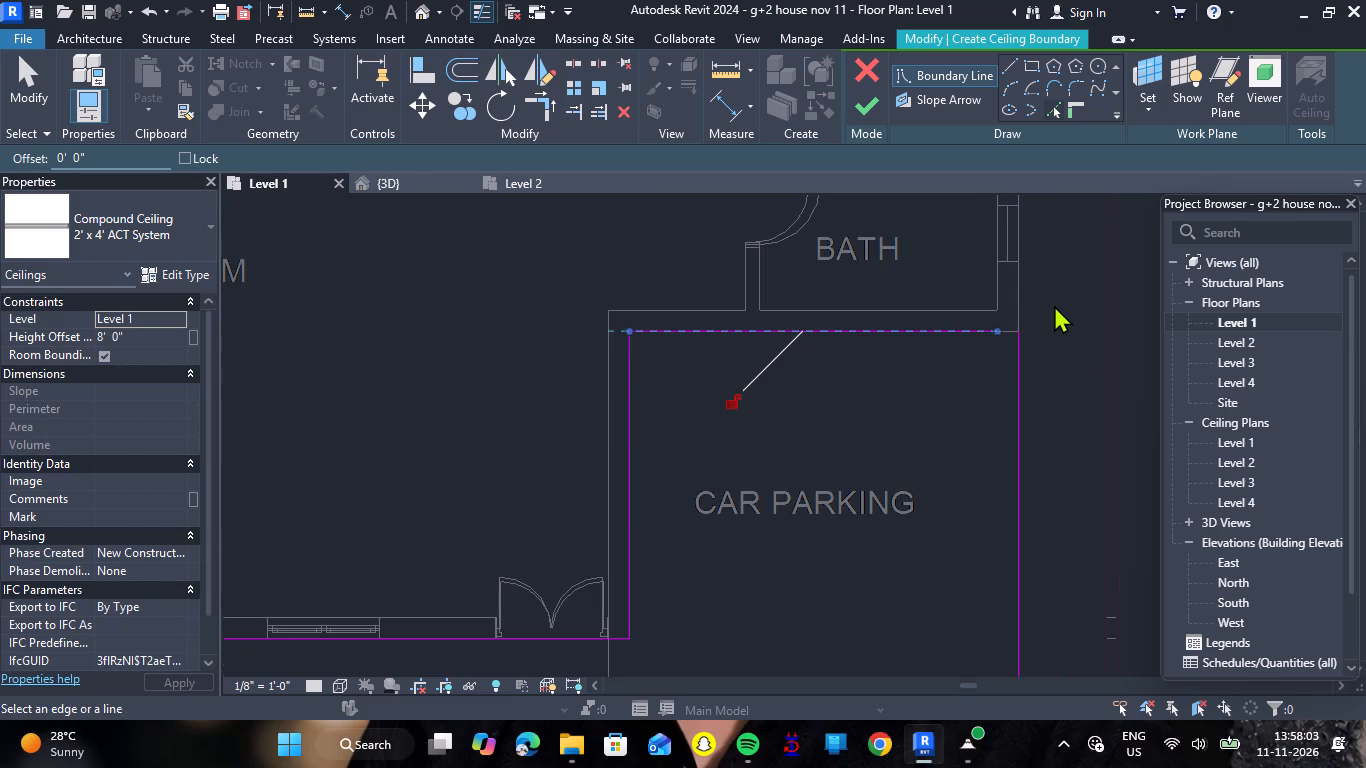
pyautogui.scroll(7, 1054, 305)
pyautogui.press('Escape')
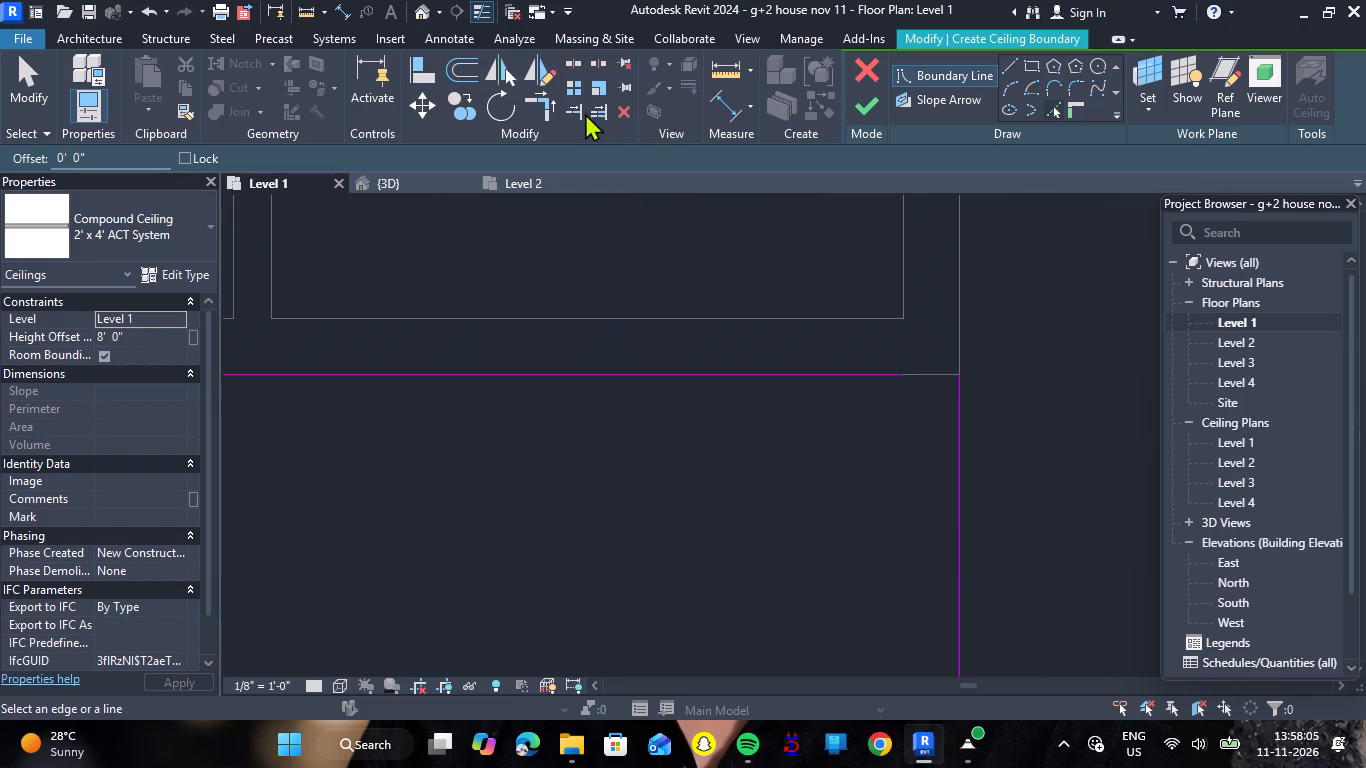
pyautogui.click(545, 107)
pyautogui.click(811, 372)
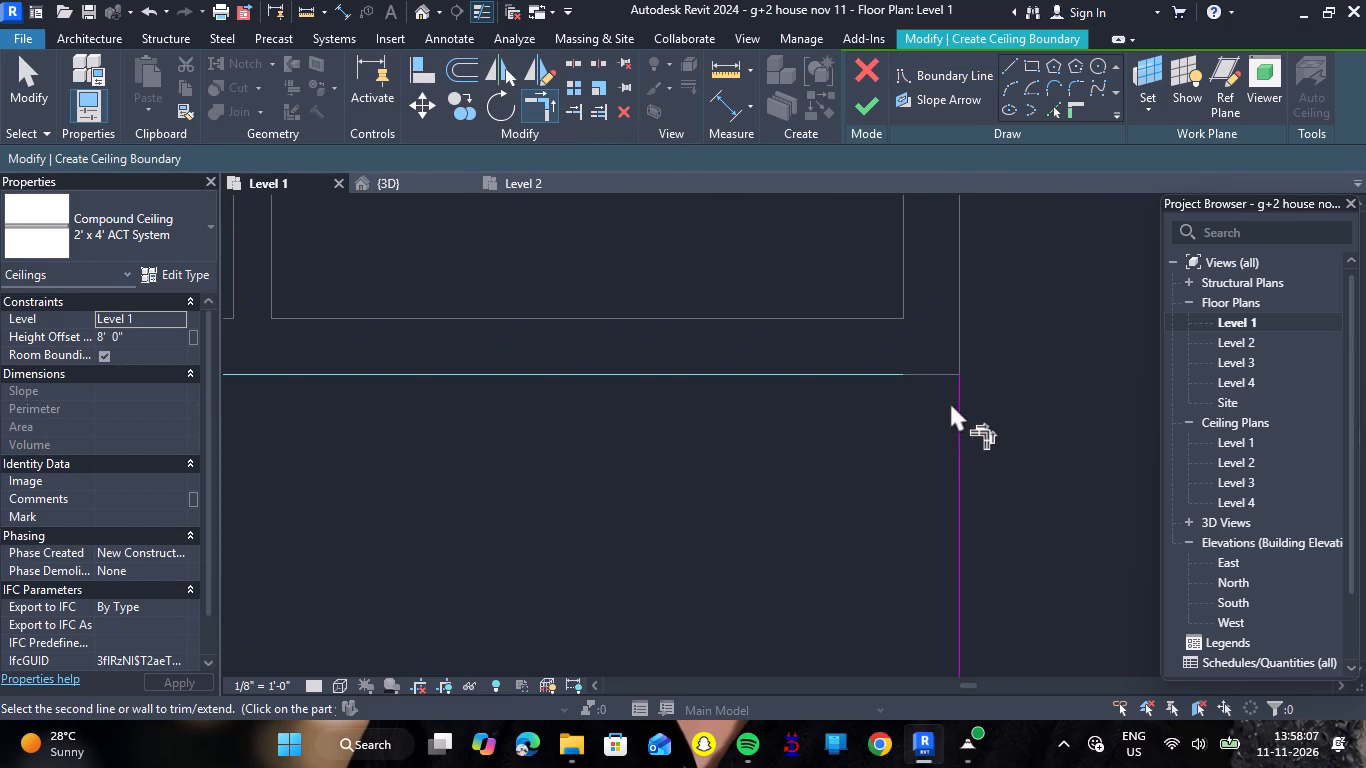
pyautogui.click(954, 402)
pyautogui.press('Escape')
pyautogui.scroll(-9, 990, 390)
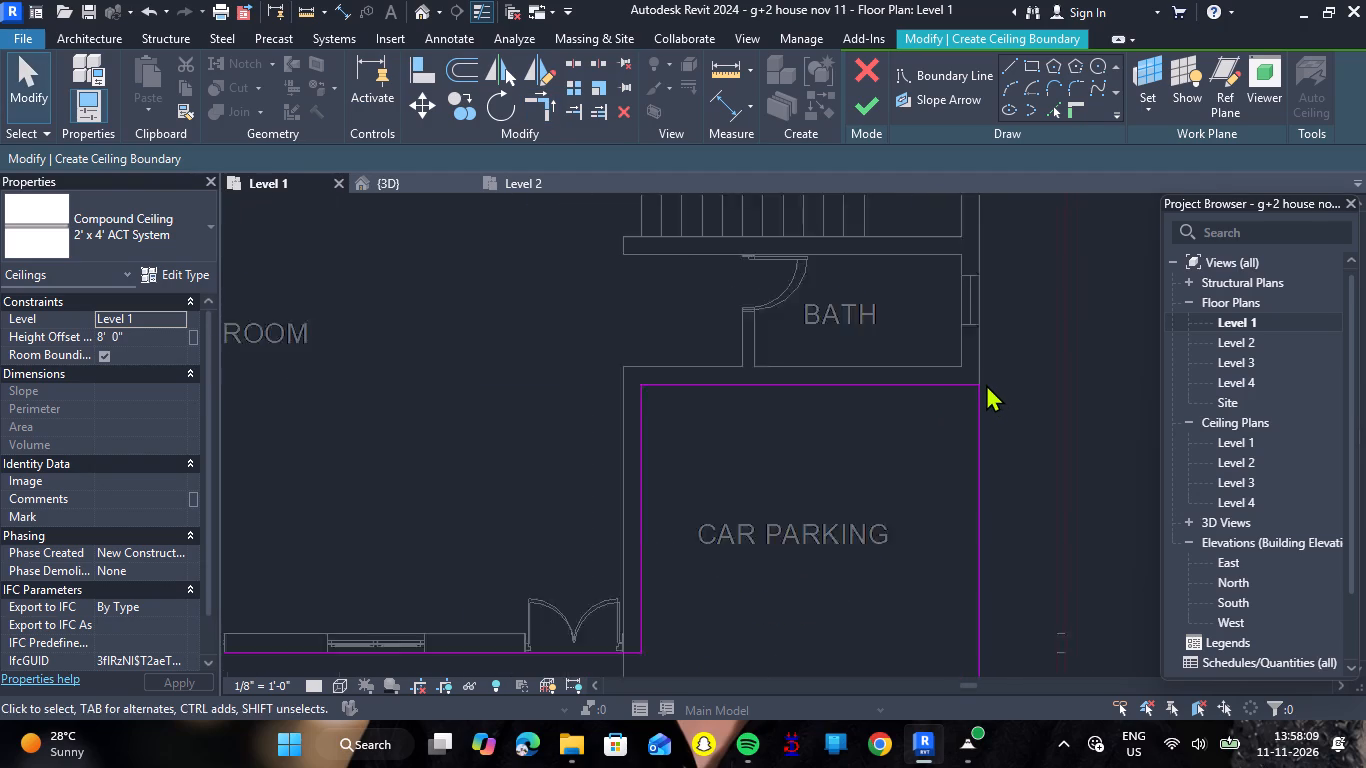
pyautogui.scroll(-10, 986, 384)
pyautogui.click(868, 105)
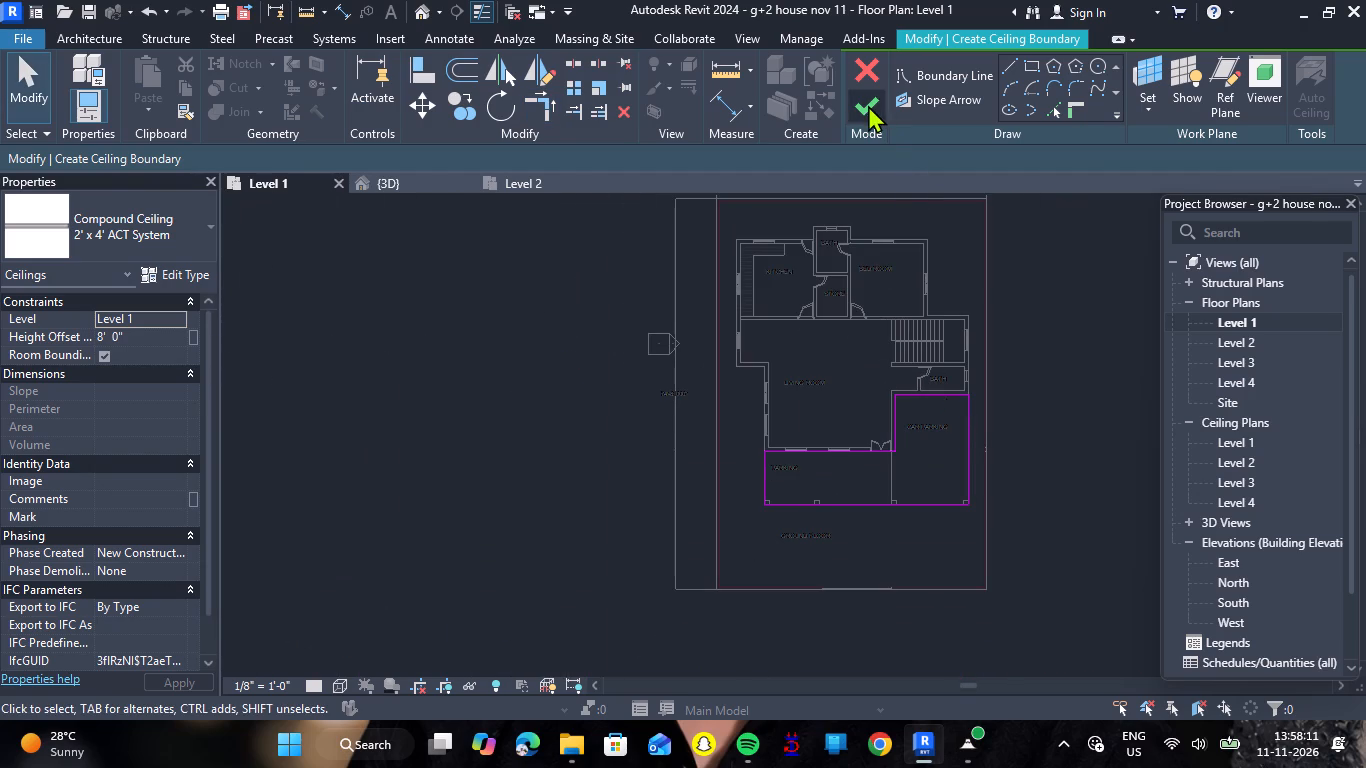
# In the 3D view, select all seven ground-floor ceilings, including the parking one, and set their height offset to 10' 0".
pyautogui.click(407, 194)
pyautogui.click(411, 188)
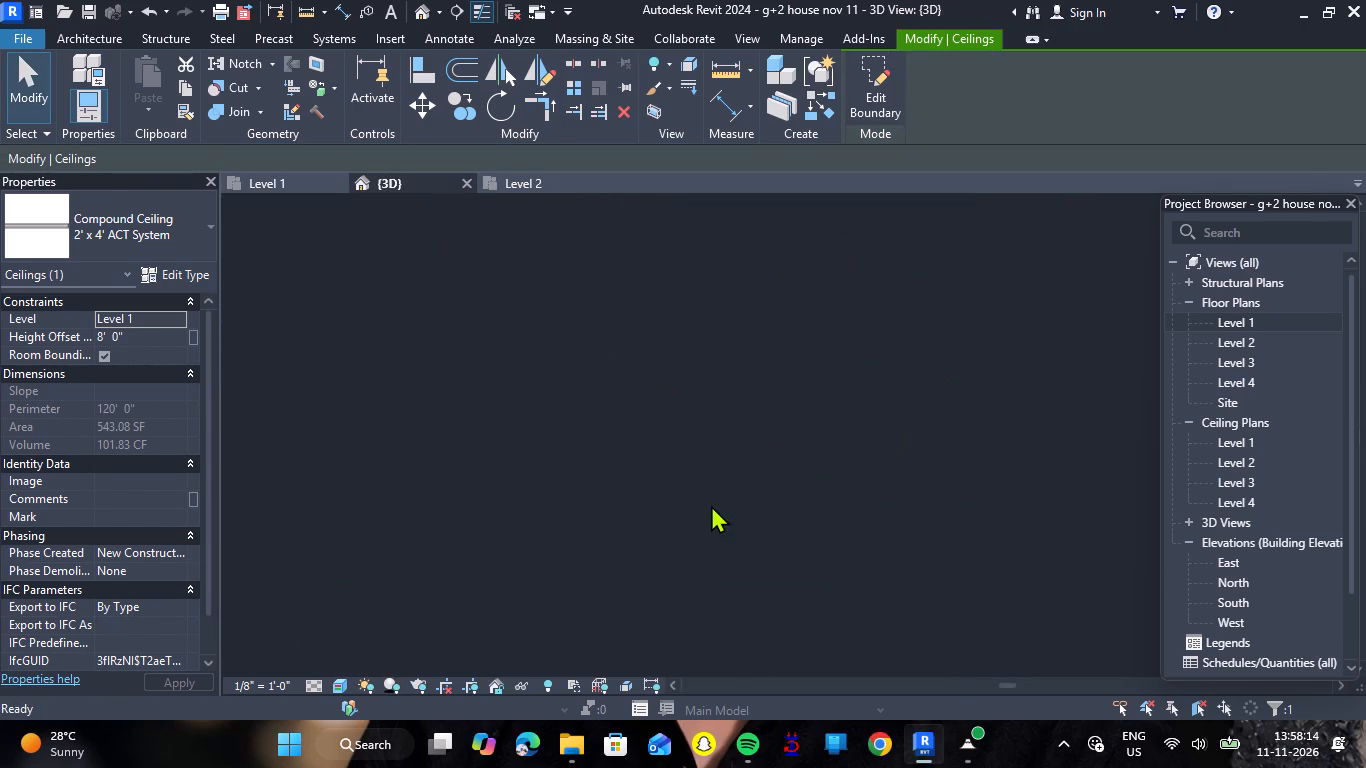
pyautogui.scroll(5, 671, 465)
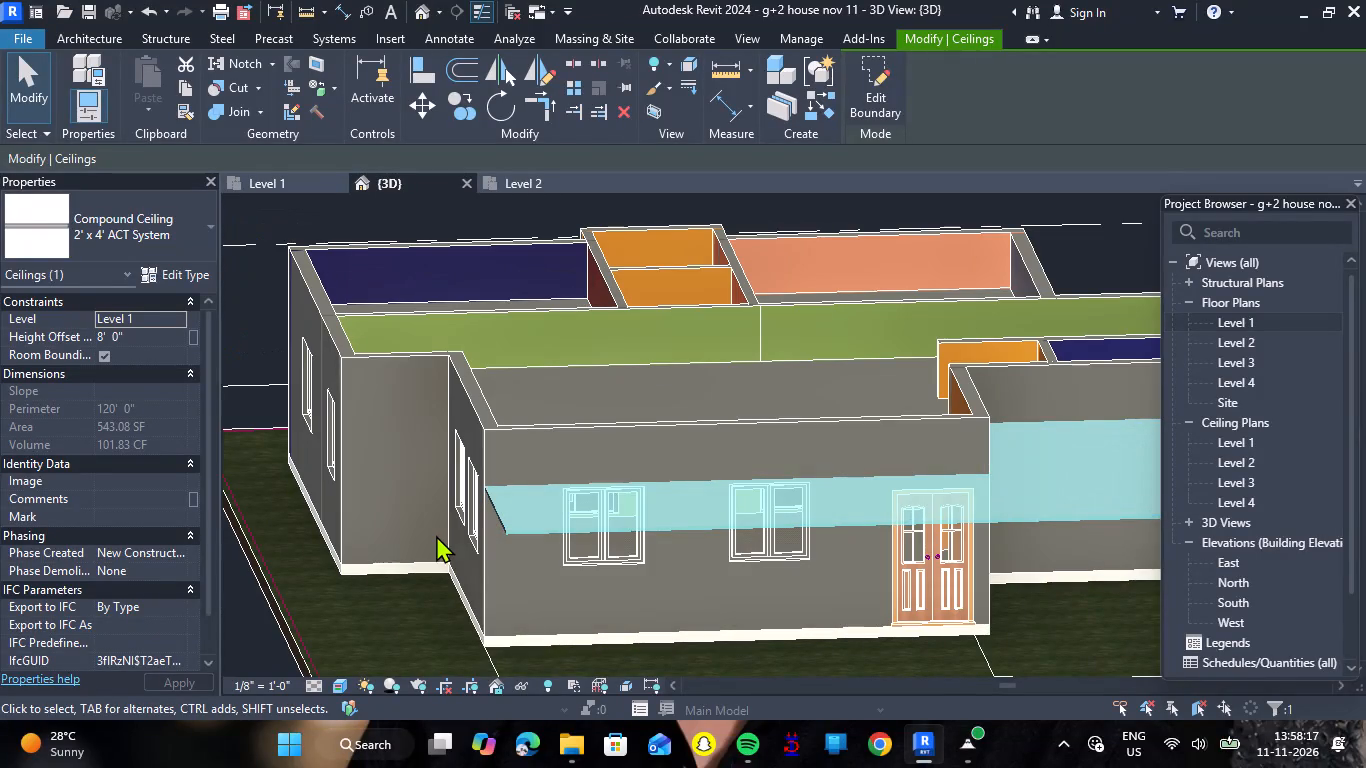
pyautogui.keyDown('shift'); pyautogui.moveTo(382, 515); pyautogui.dragTo(378, 661, button='right'); pyautogui.keyUp('shift')
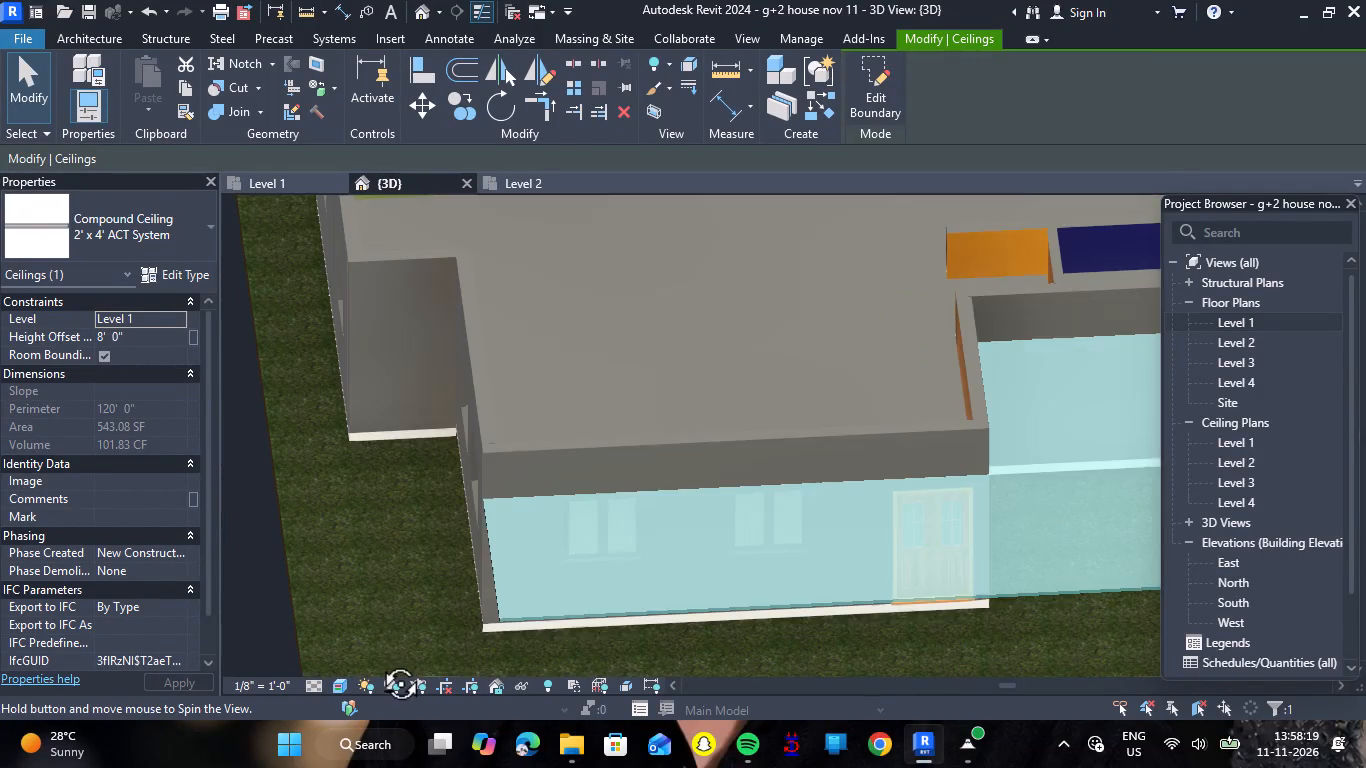
pyautogui.keyDown('shift'); pyautogui.moveTo(378, 661); pyautogui.dragTo(378, 727, button='right'); pyautogui.keyUp('shift')
pyautogui.scroll(-7, 764, 395)
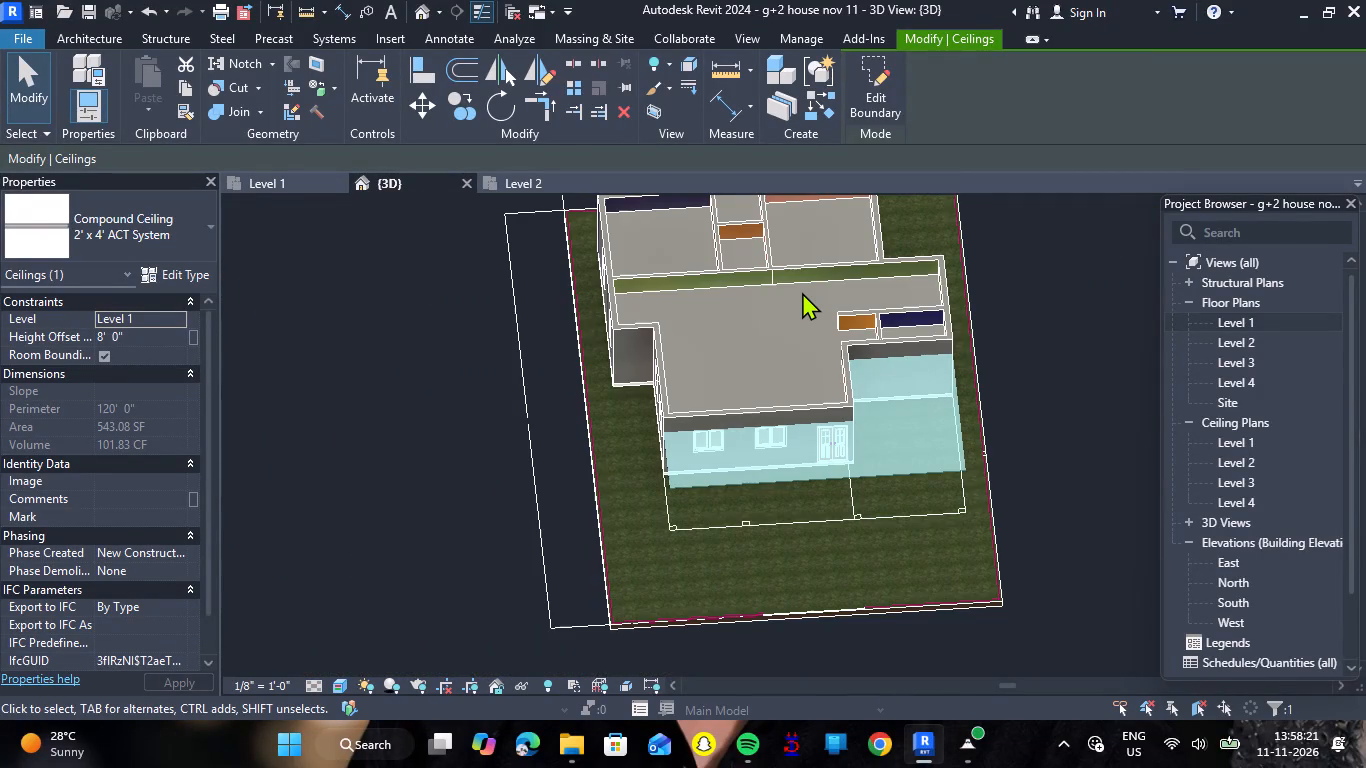
pyautogui.click(803, 288)
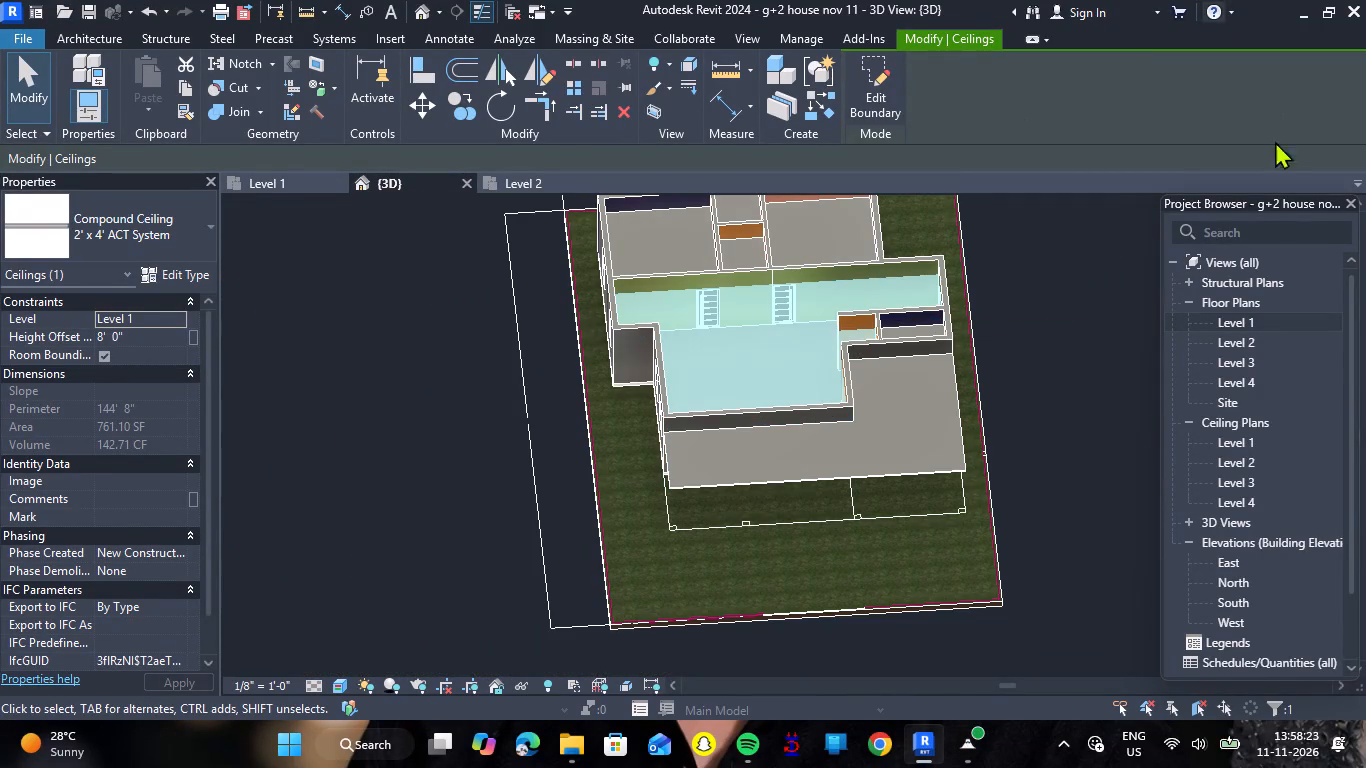
pyautogui.scroll(-3, 981, 313)
pyautogui.scroll(5, 891, 205)
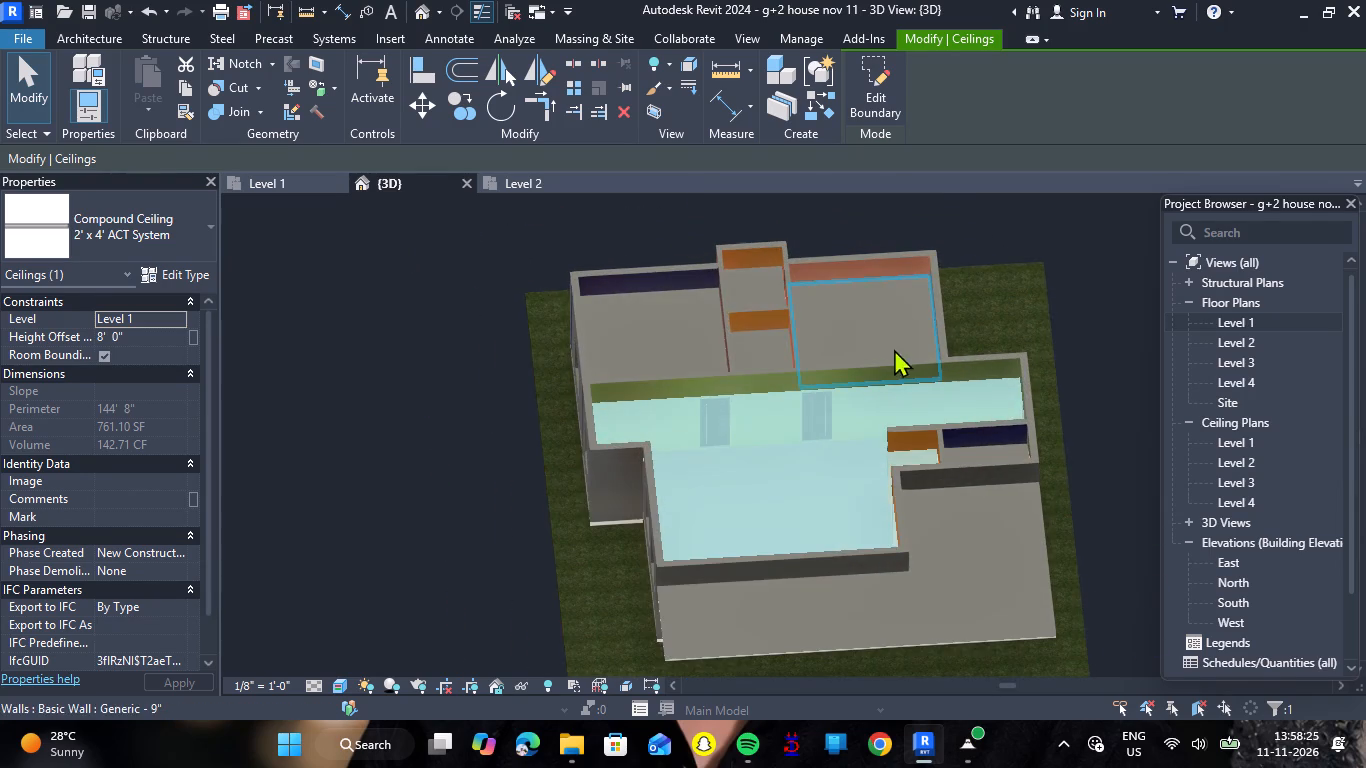
pyautogui.keyDown('ctrl'); pyautogui.click(876, 286); pyautogui.keyUp('ctrl')
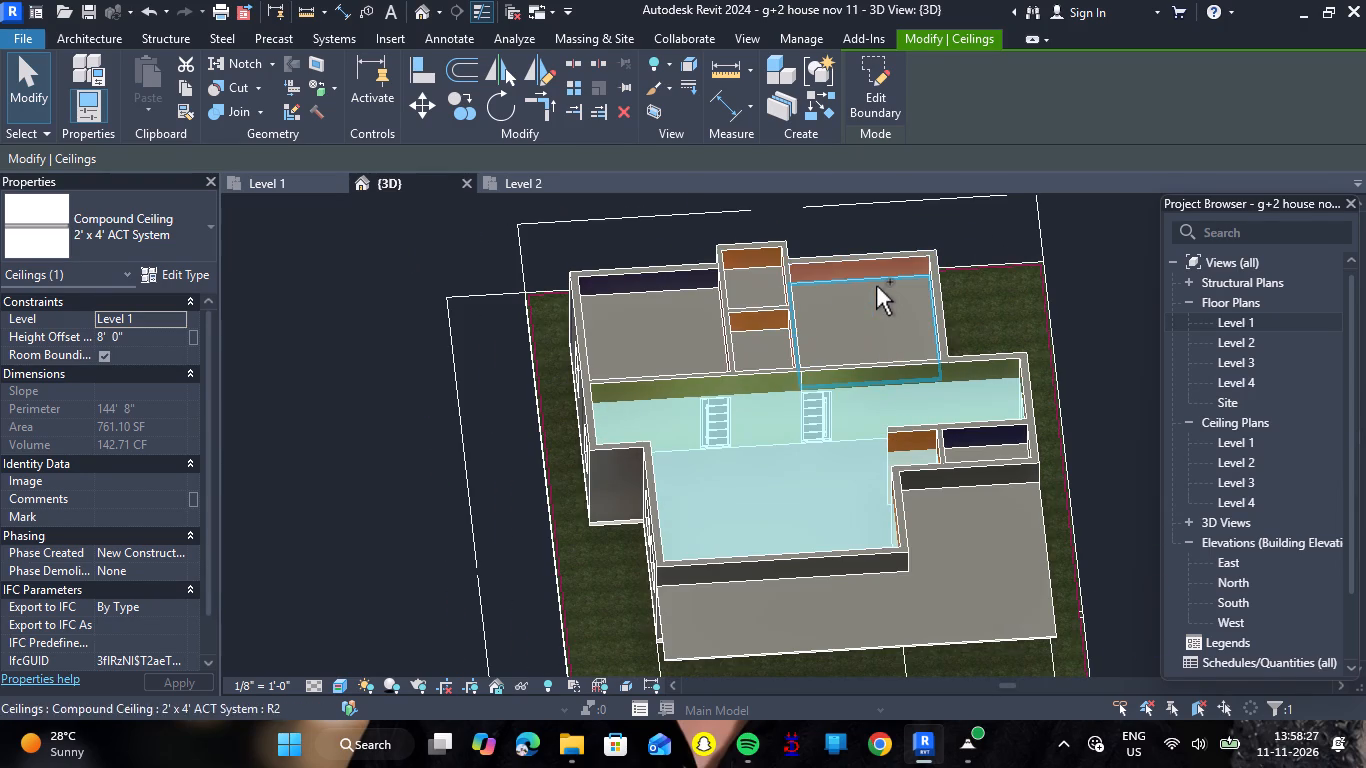
pyautogui.keyDown('ctrl'); pyautogui.click(751, 269); pyautogui.keyUp('ctrl')
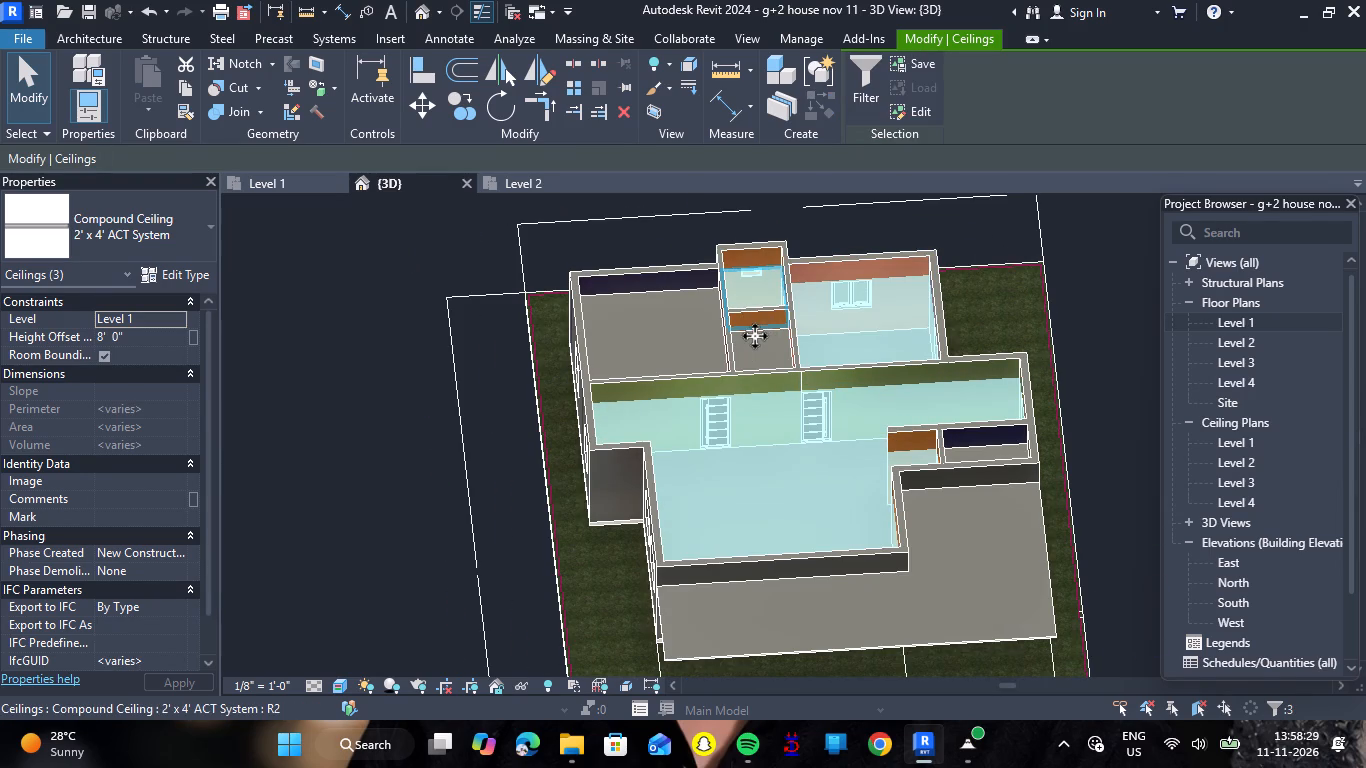
pyautogui.keyDown('ctrl'); pyautogui.click(767, 334); pyautogui.keyUp('ctrl')
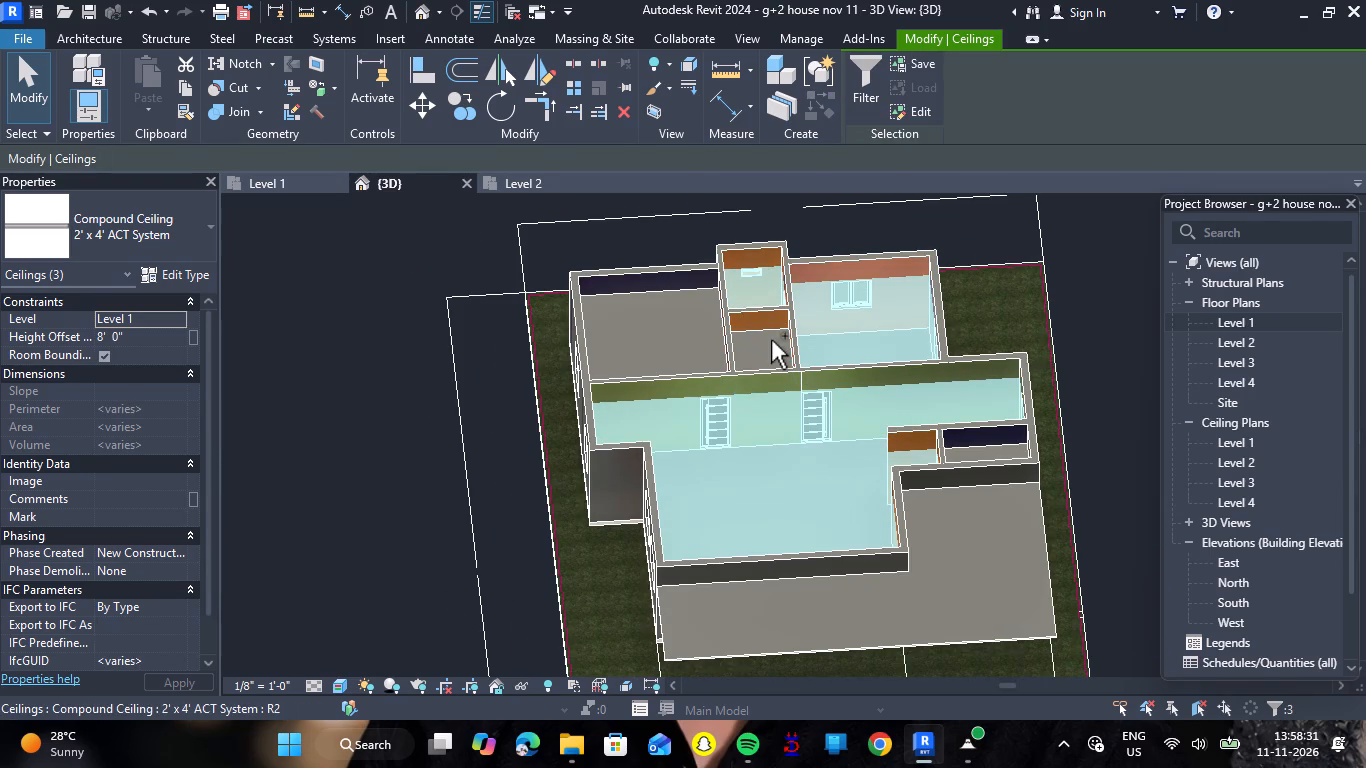
pyautogui.keyDown('ctrl'); pyautogui.click(771, 340); pyautogui.keyUp('ctrl')
pyautogui.keyDown('ctrl'); pyautogui.click(777, 338); pyautogui.keyUp('ctrl')
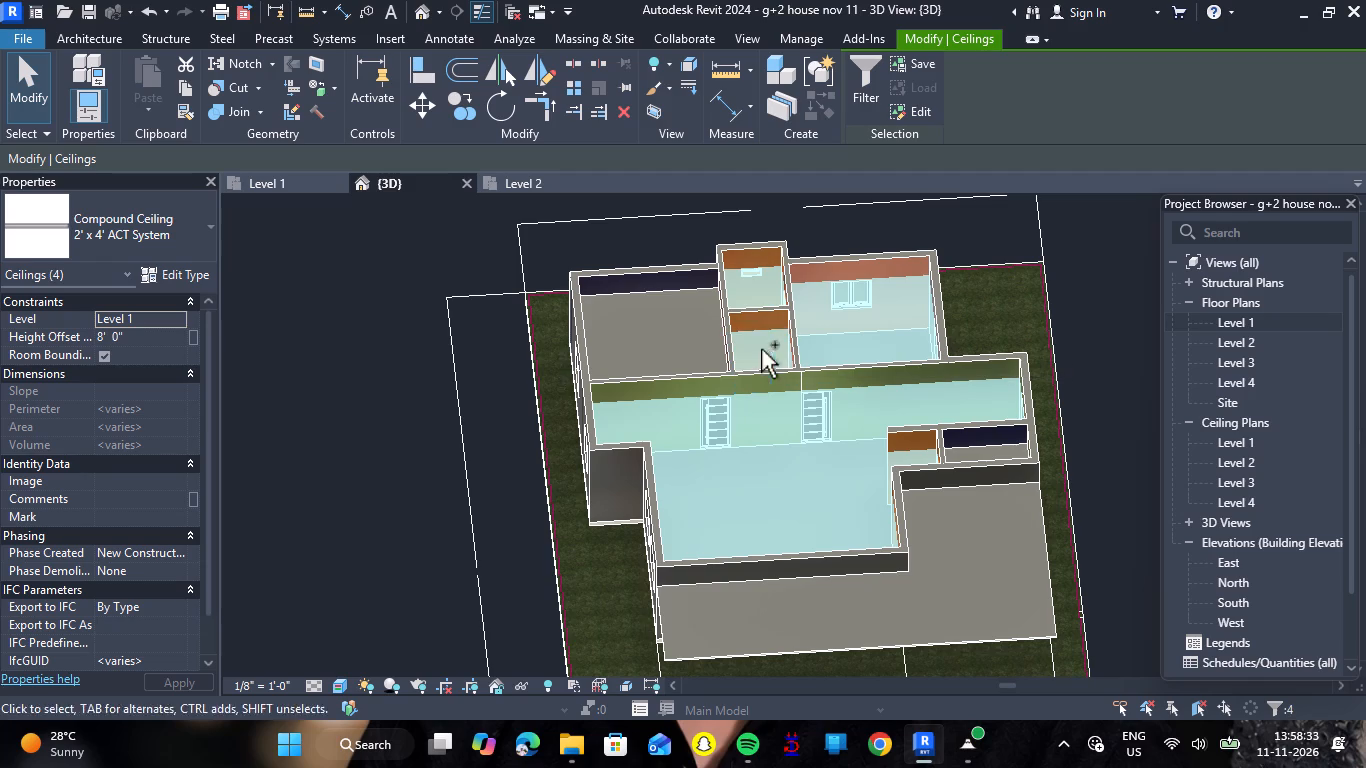
pyautogui.keyDown('ctrl'); pyautogui.click(657, 292); pyautogui.keyUp('ctrl')
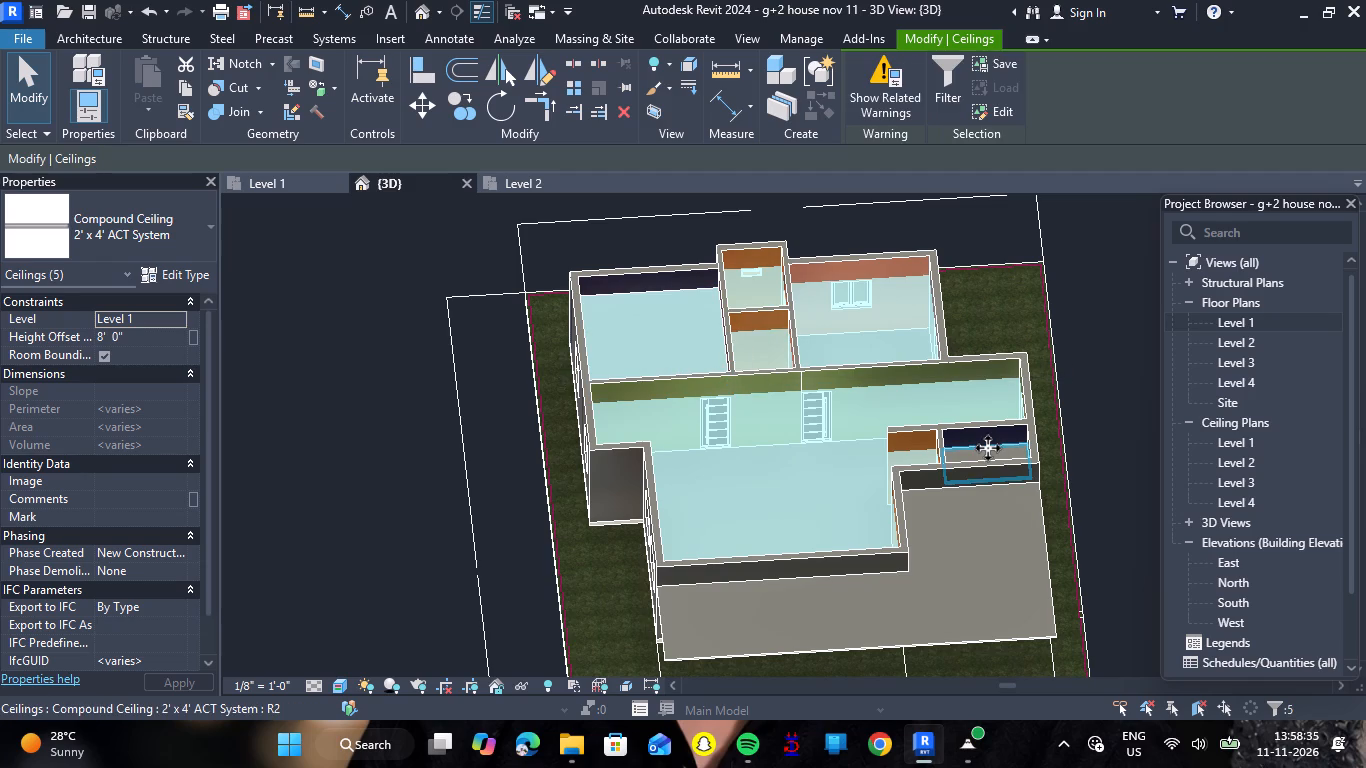
pyautogui.keyDown('ctrl'); pyautogui.click(990, 453); pyautogui.keyUp('ctrl')
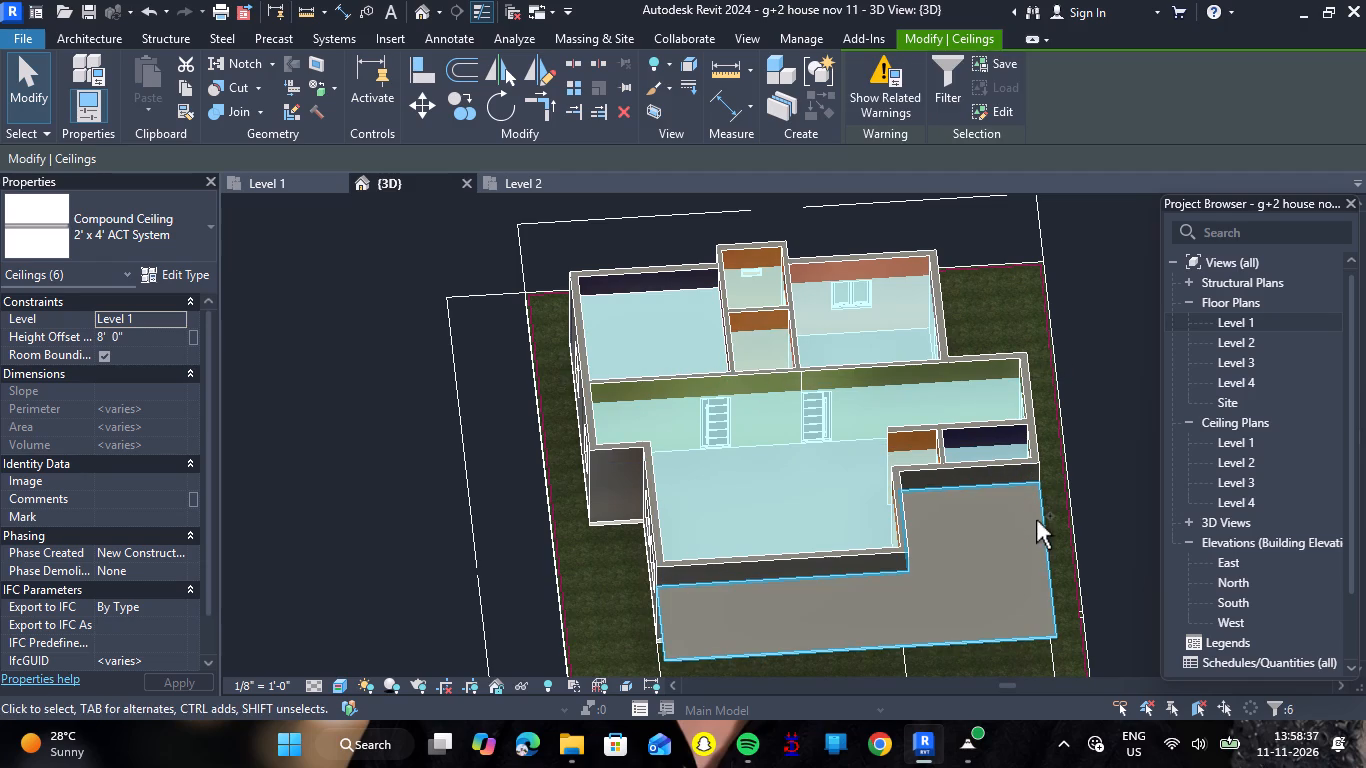
pyautogui.keyDown('ctrl'); pyautogui.click(1043, 522); pyautogui.keyUp('ctrl')
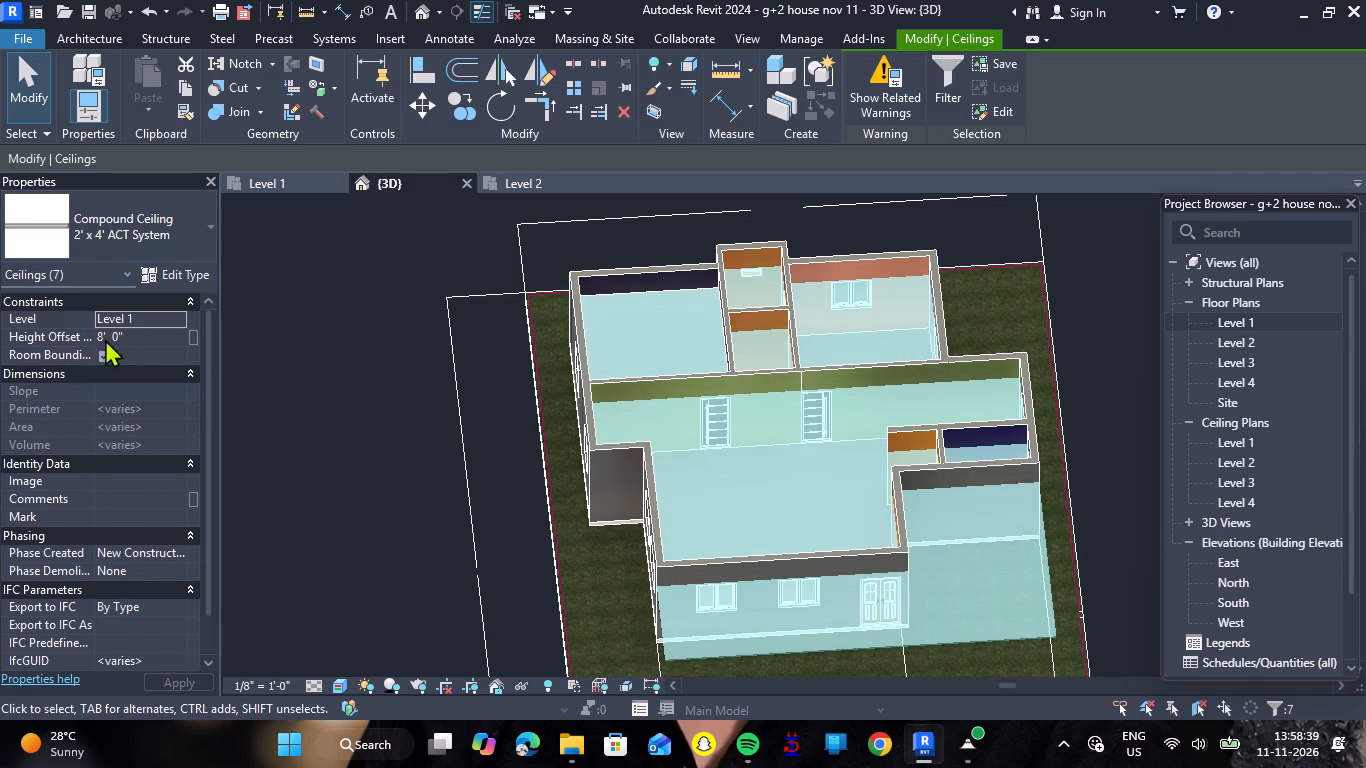
pyautogui.click(173, 340)
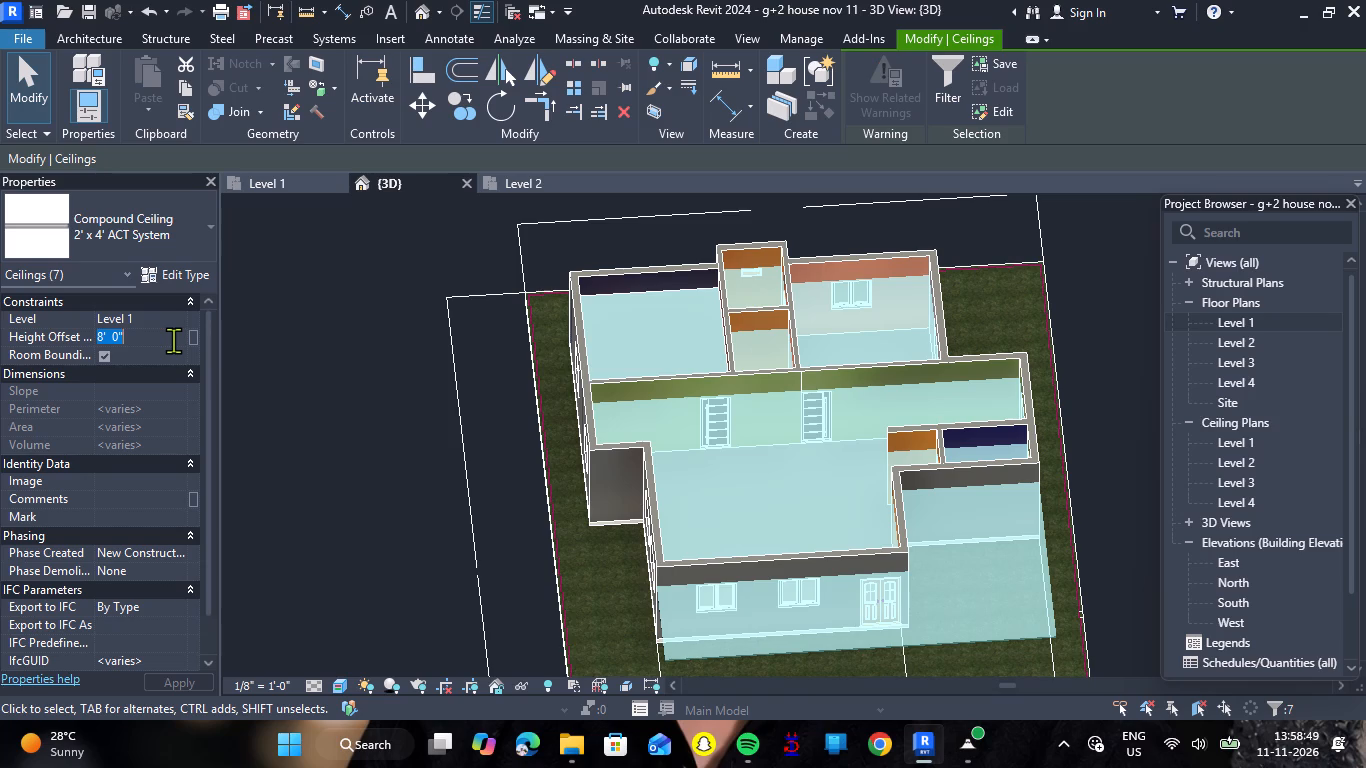
pyautogui.write("10'")
pyautogui.press('Return')
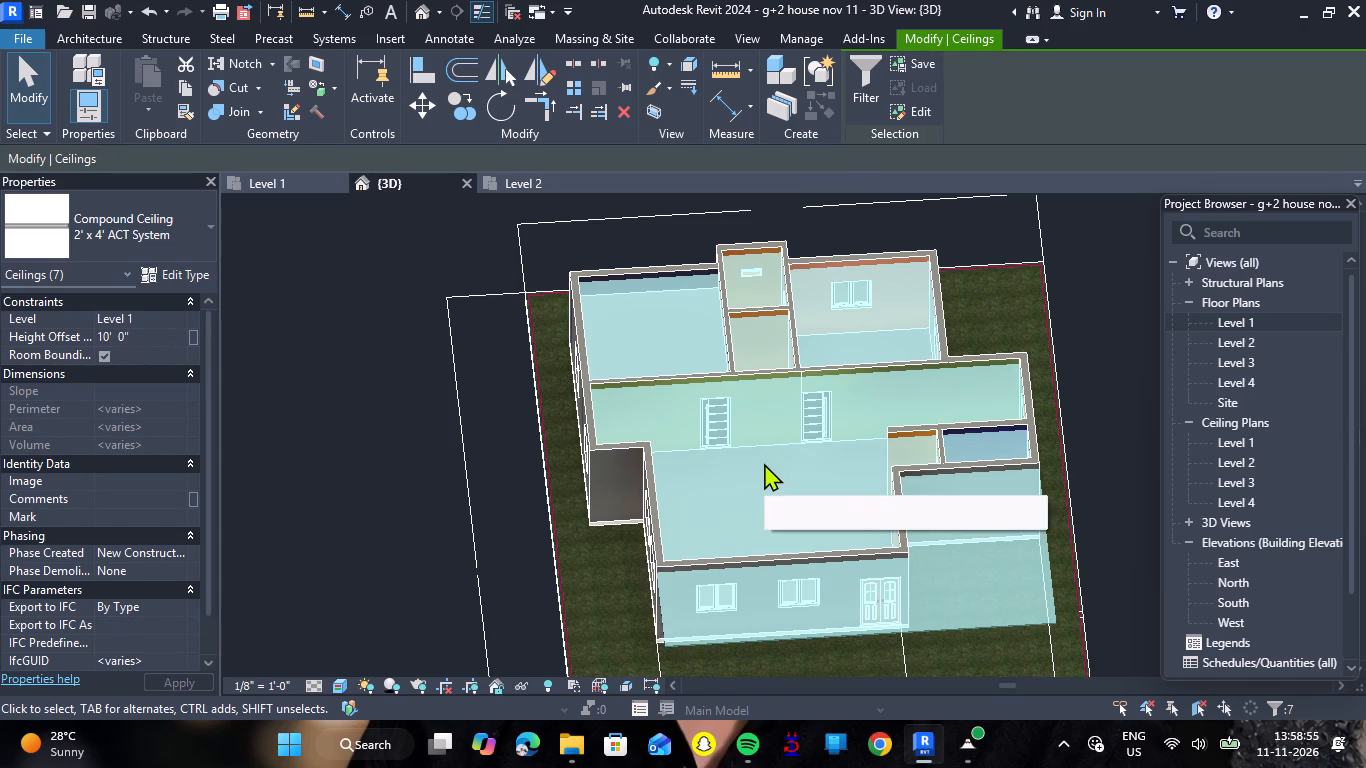
# Set the height offset of the seven selected ceilings to 10' 6".
pyautogui.keyDown('shift'); pyautogui.moveTo(758, 460); pyautogui.dragTo(831, 270, button='right'); pyautogui.keyUp('shift')
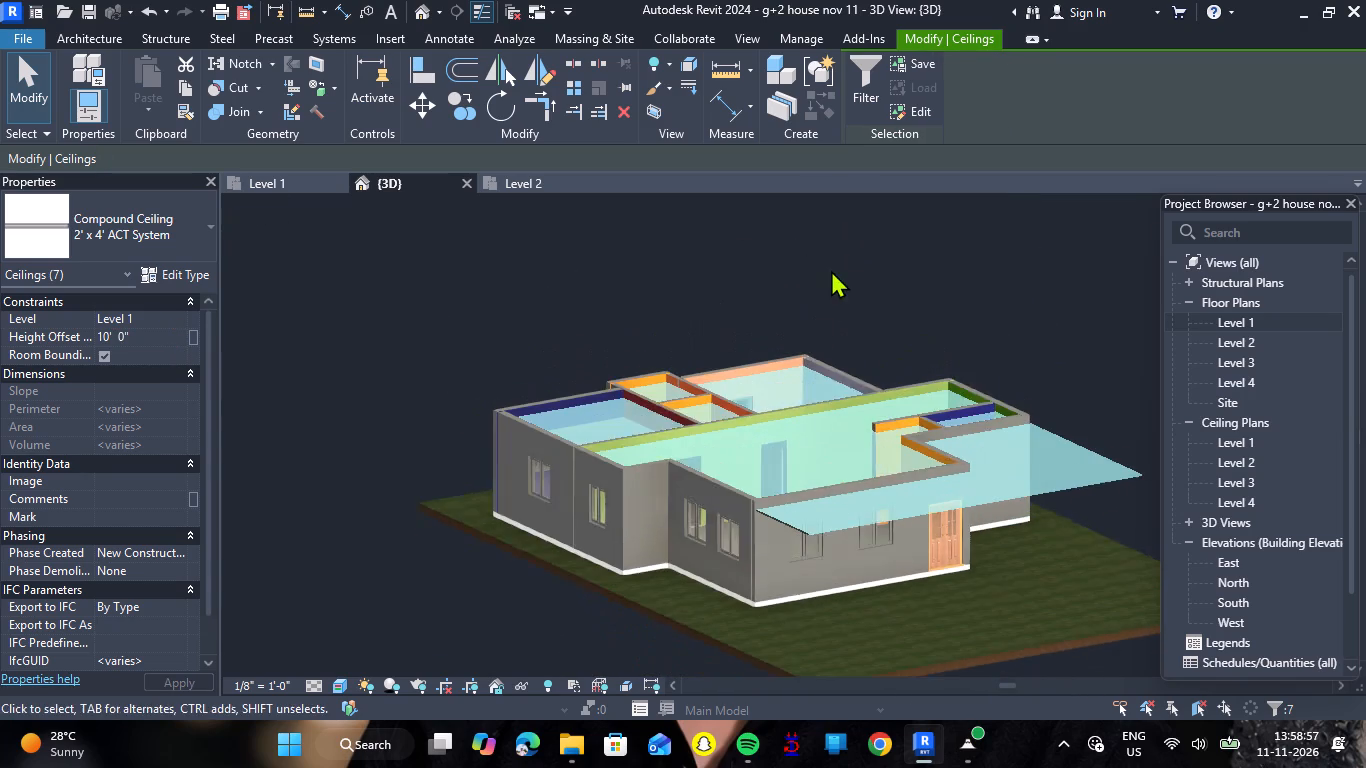
pyautogui.click(140, 335)
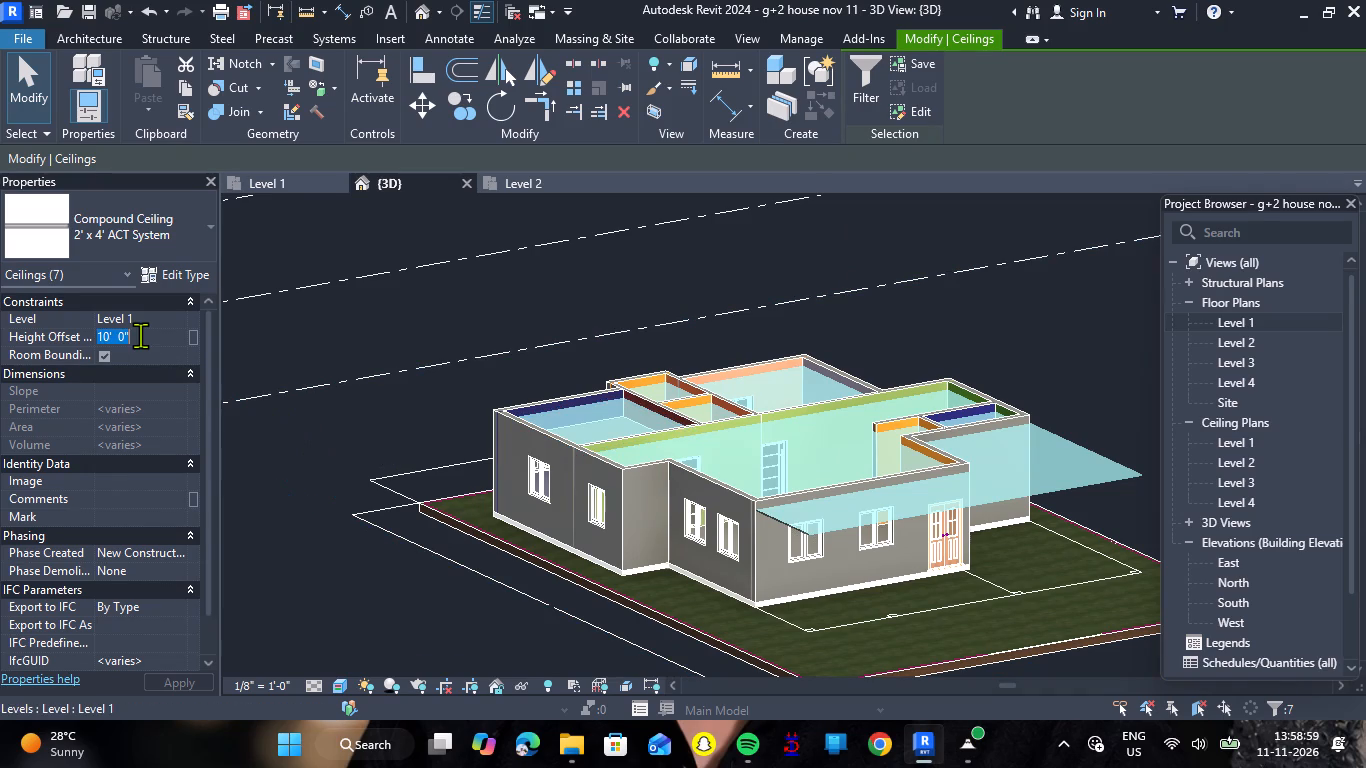
pyautogui.write("10'6")
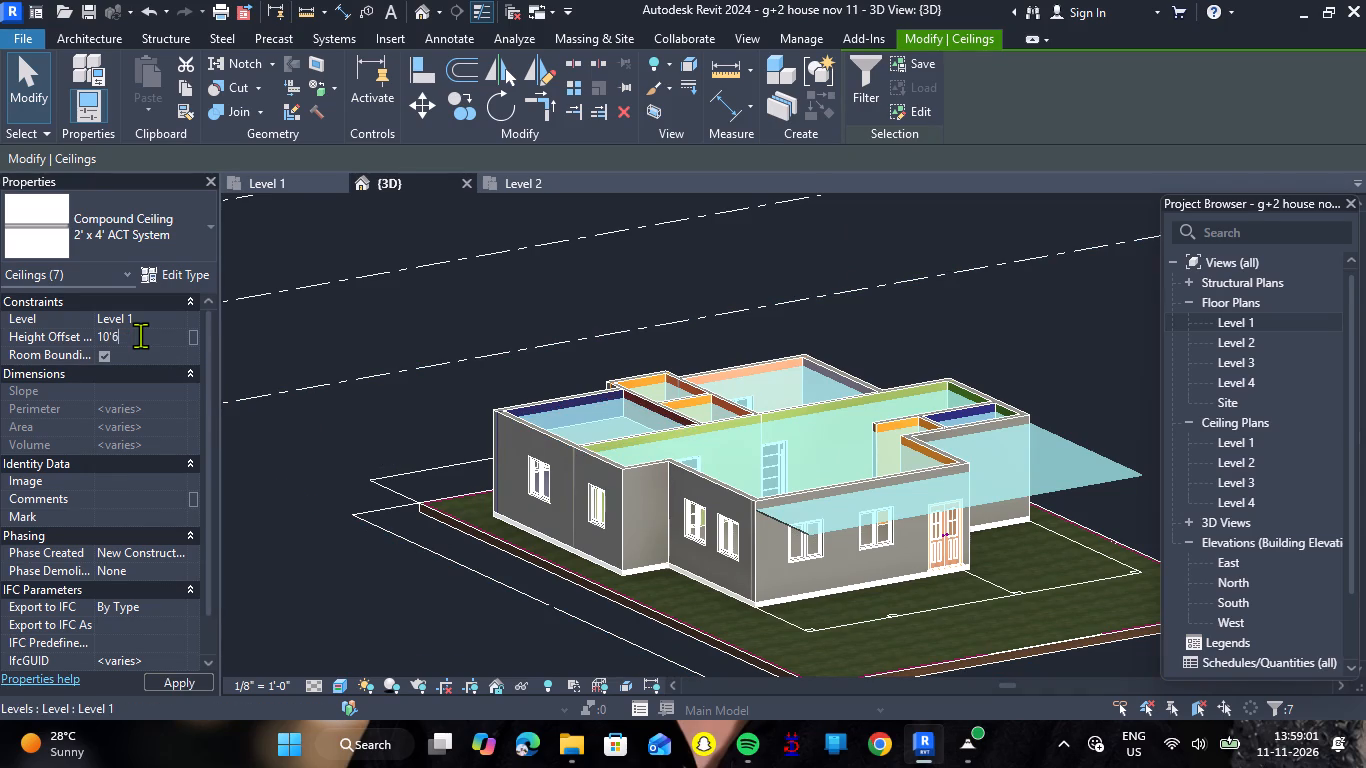
pyautogui.hotkey('shift', '"')
pyautogui.press('Return')
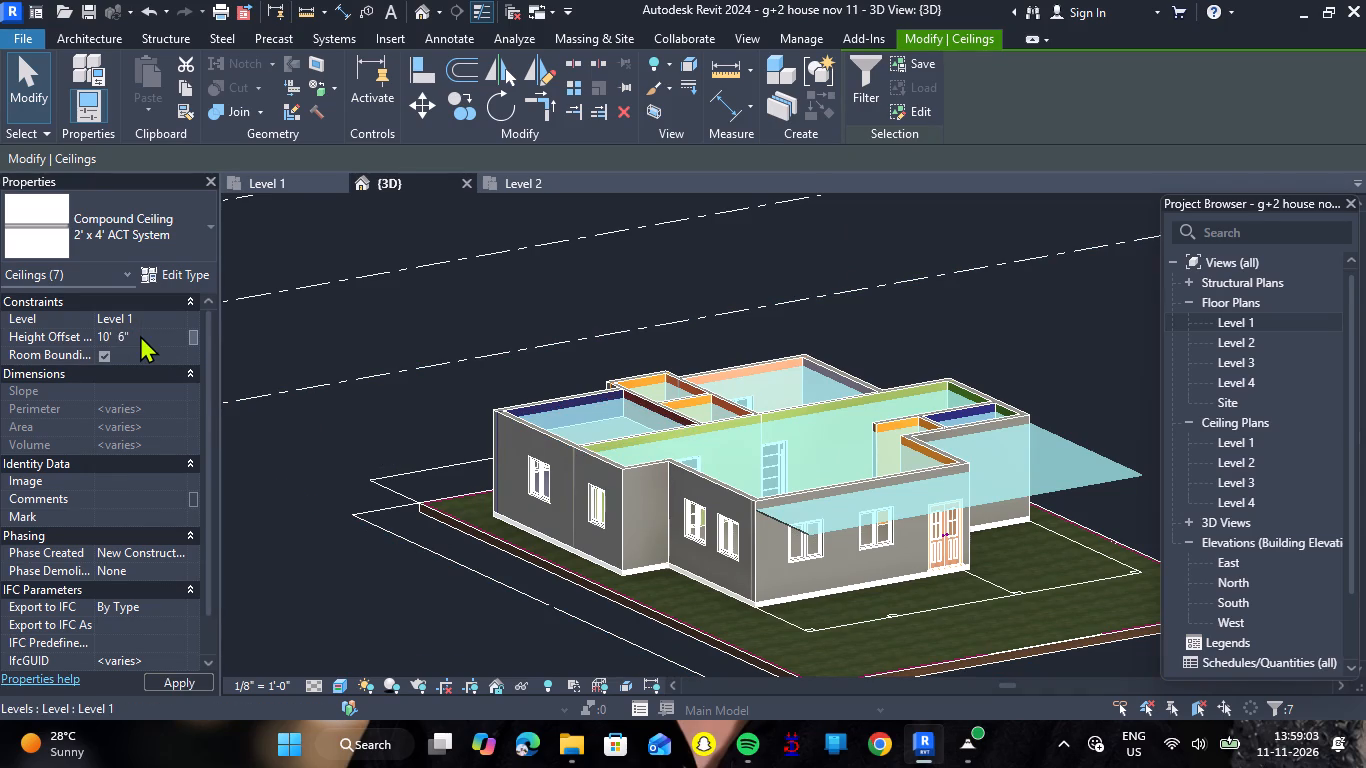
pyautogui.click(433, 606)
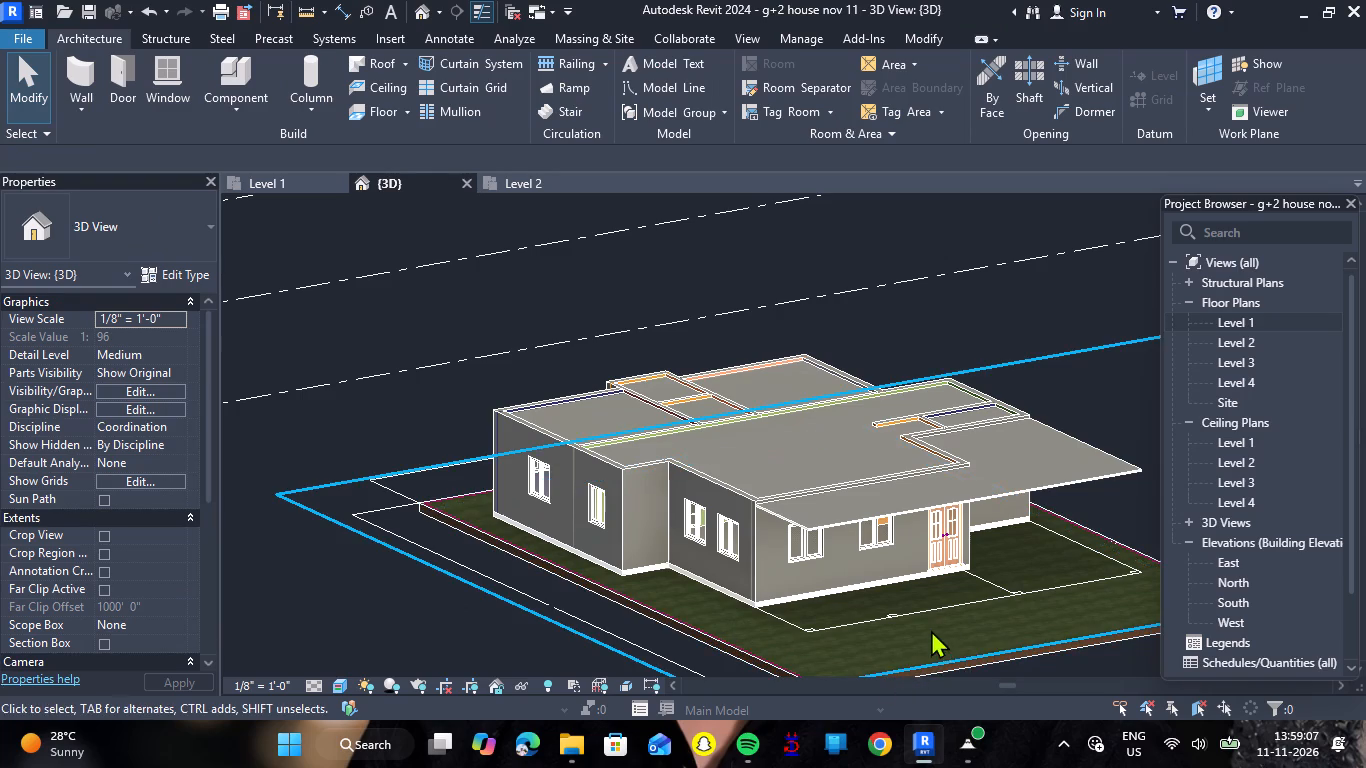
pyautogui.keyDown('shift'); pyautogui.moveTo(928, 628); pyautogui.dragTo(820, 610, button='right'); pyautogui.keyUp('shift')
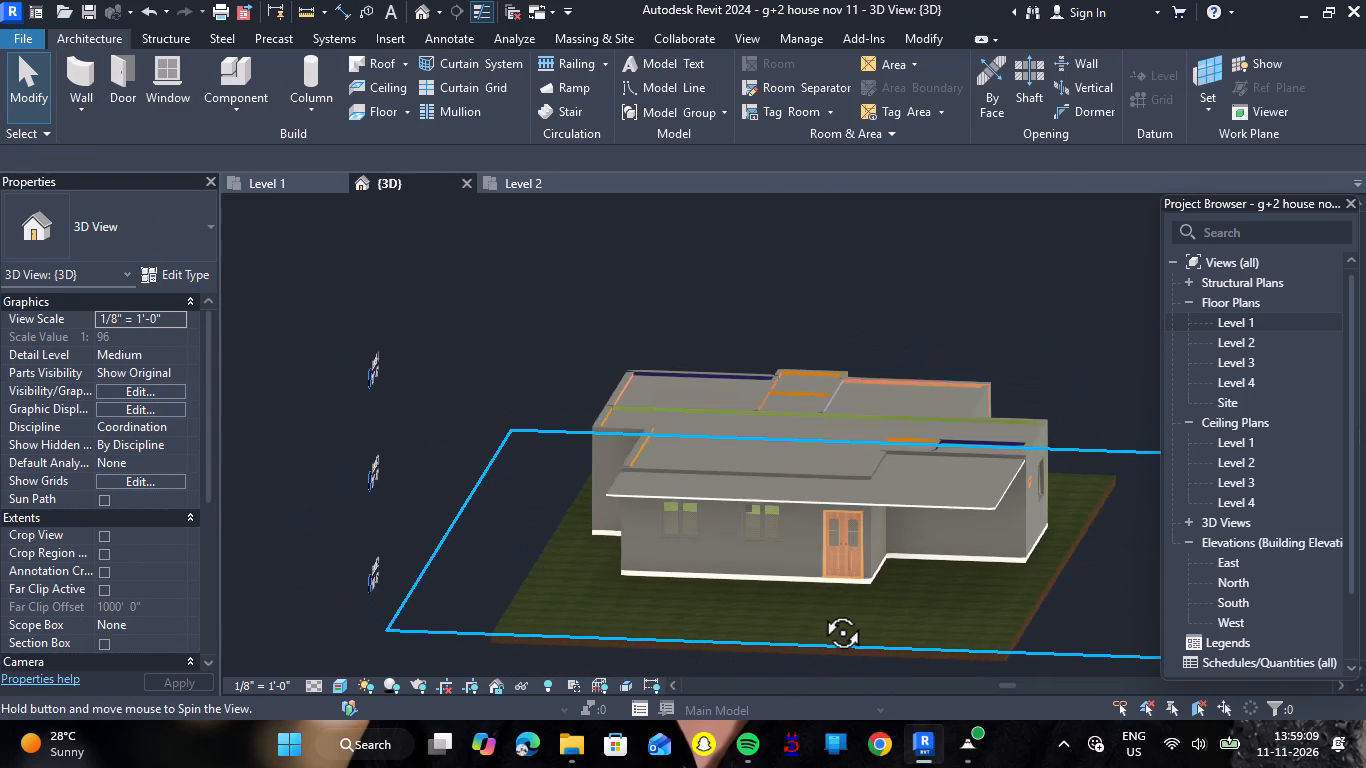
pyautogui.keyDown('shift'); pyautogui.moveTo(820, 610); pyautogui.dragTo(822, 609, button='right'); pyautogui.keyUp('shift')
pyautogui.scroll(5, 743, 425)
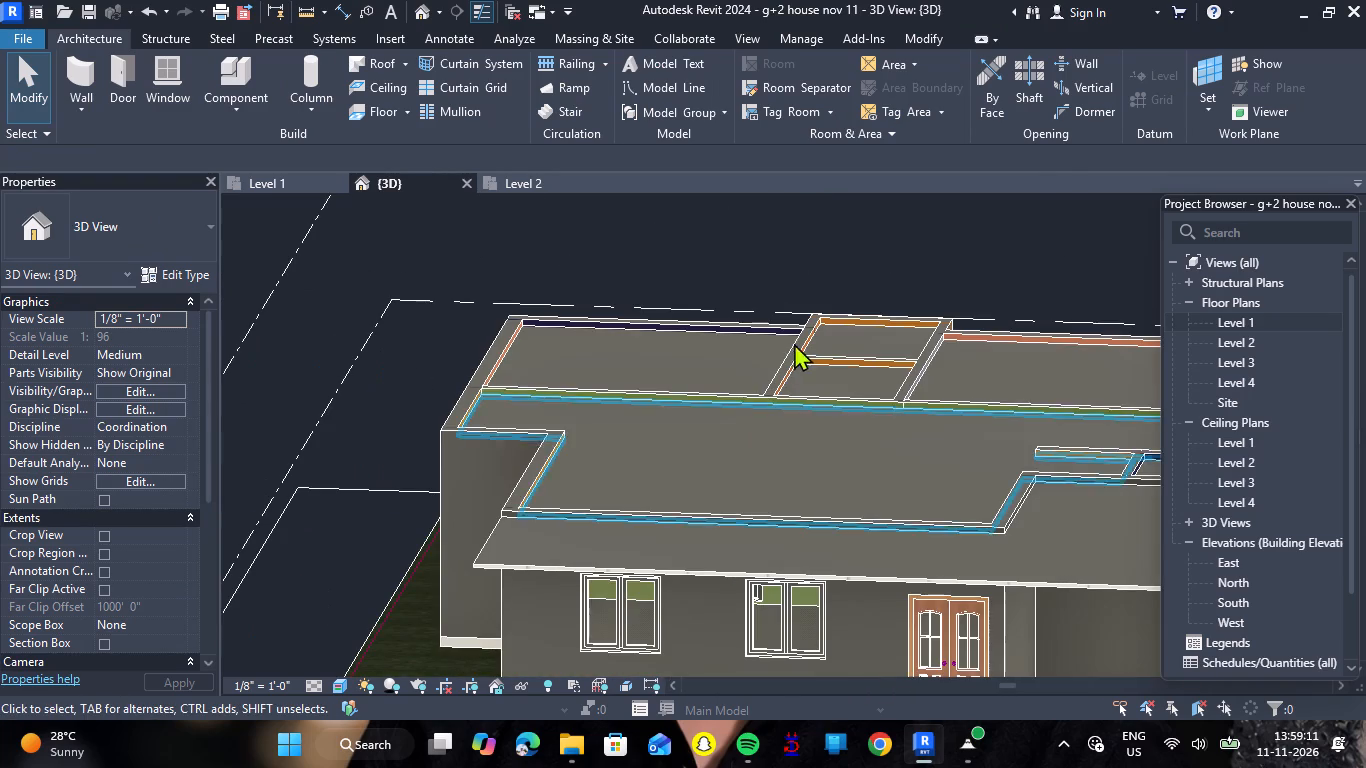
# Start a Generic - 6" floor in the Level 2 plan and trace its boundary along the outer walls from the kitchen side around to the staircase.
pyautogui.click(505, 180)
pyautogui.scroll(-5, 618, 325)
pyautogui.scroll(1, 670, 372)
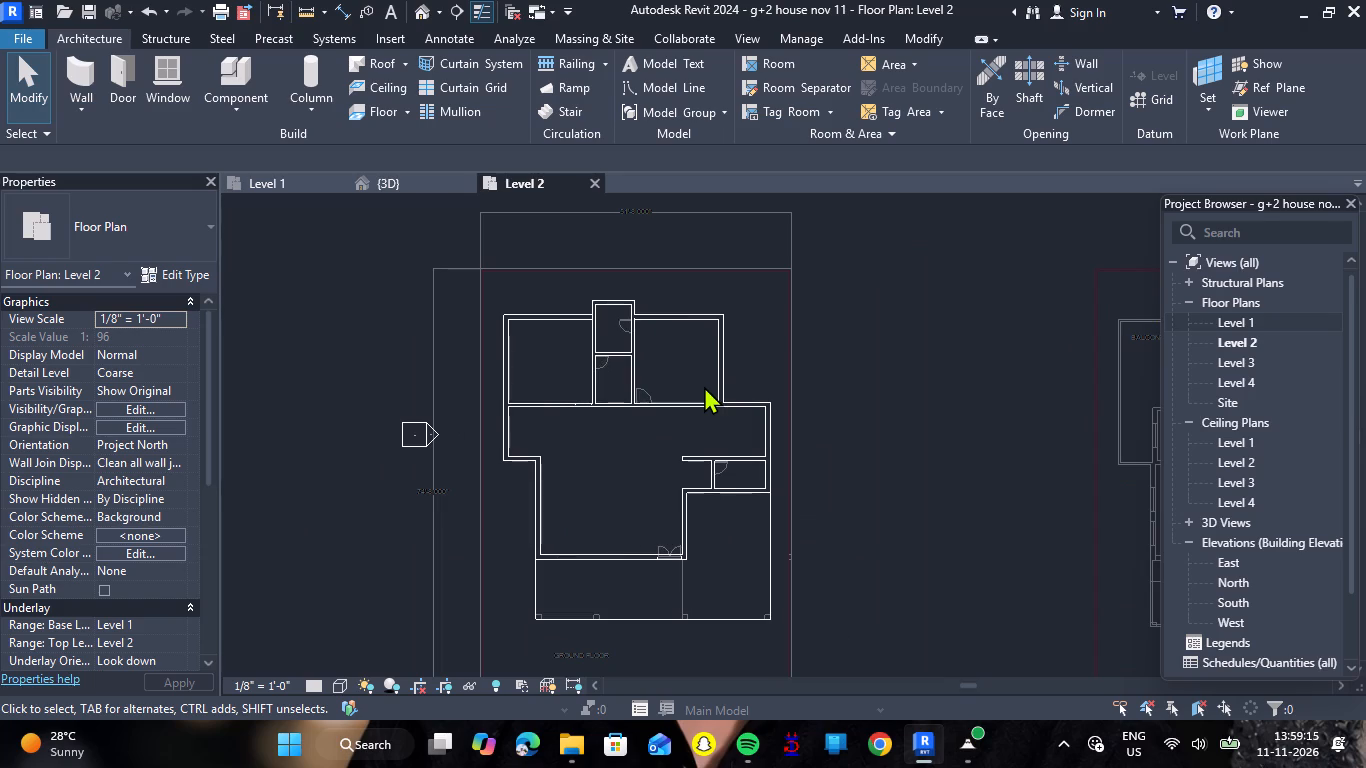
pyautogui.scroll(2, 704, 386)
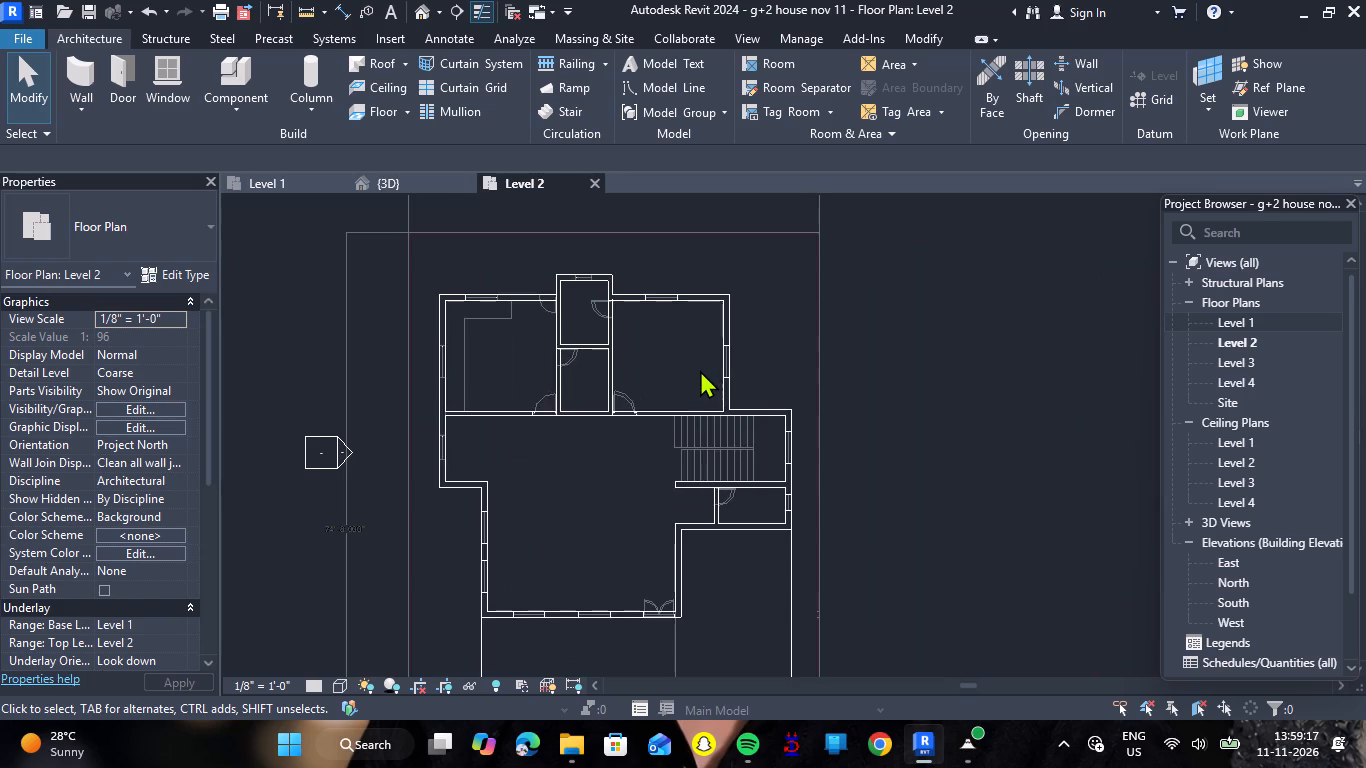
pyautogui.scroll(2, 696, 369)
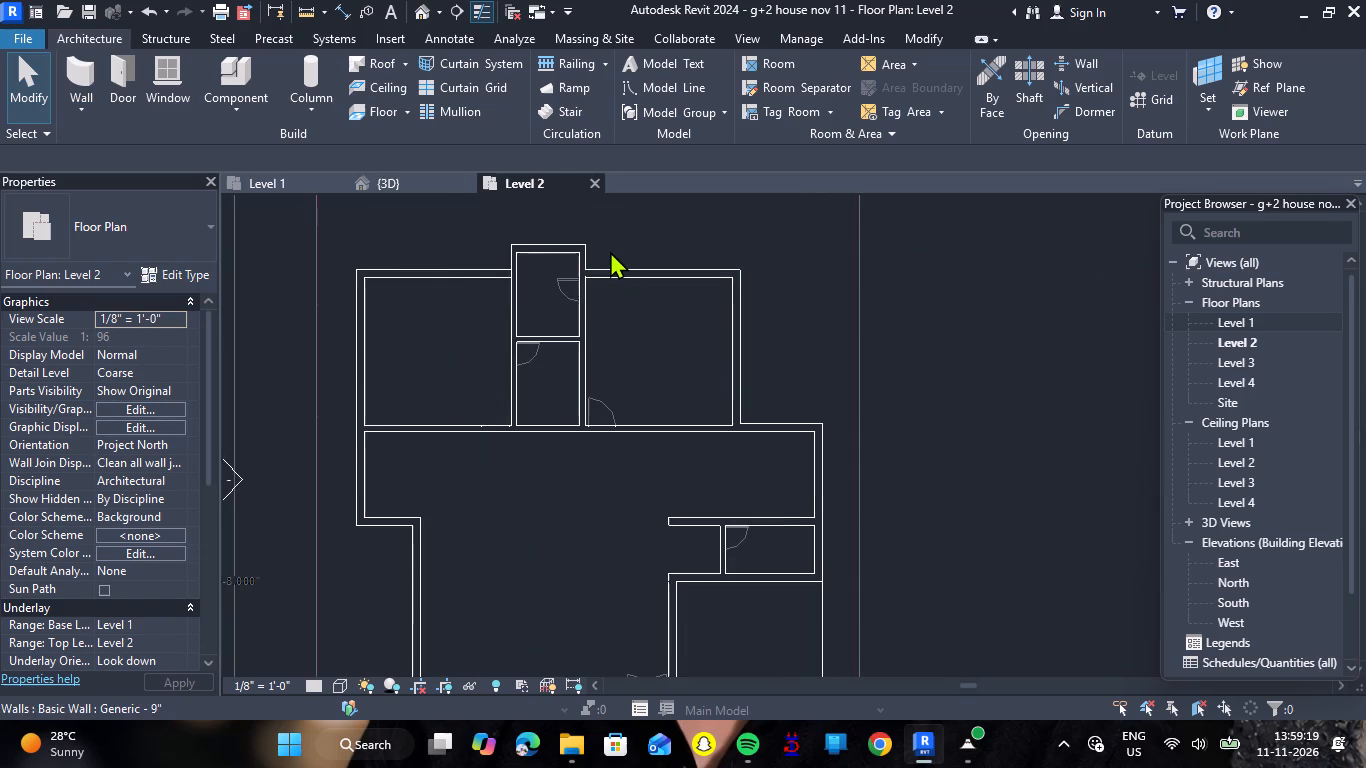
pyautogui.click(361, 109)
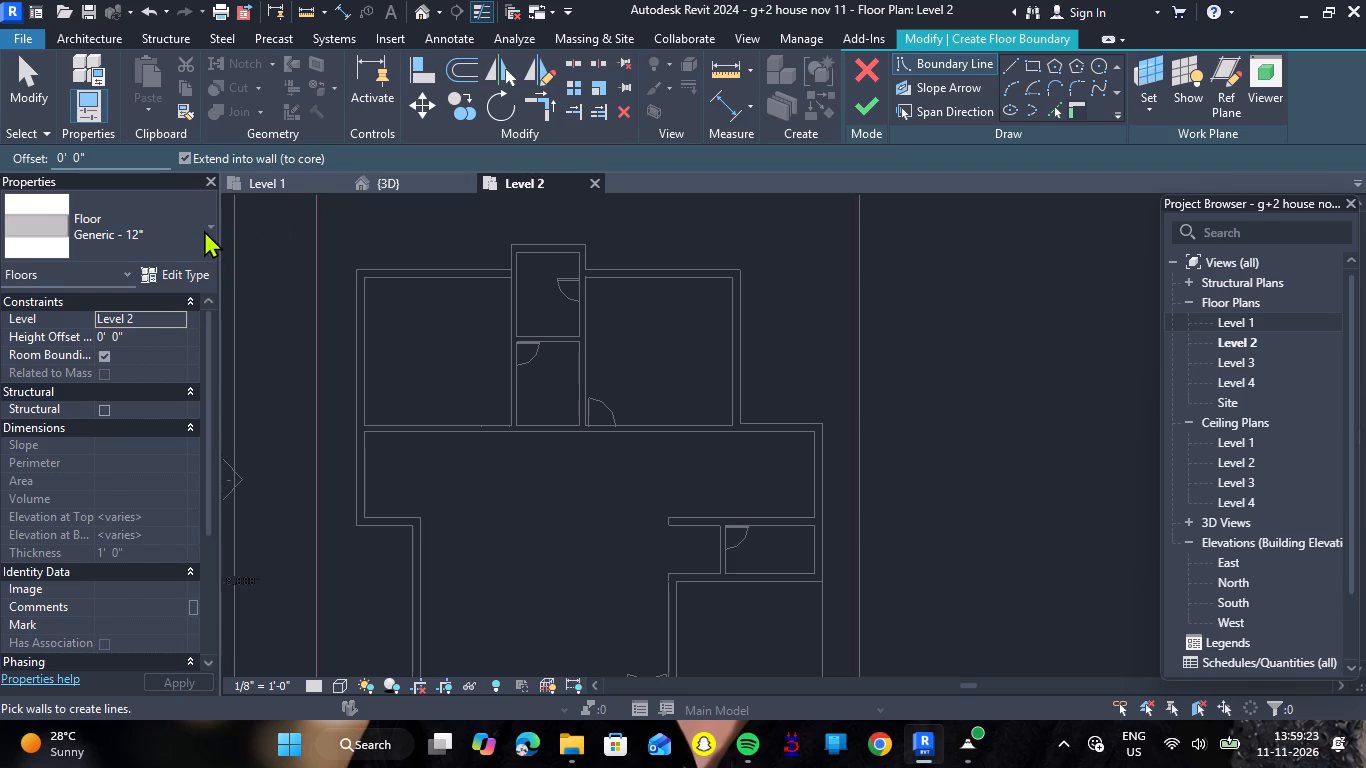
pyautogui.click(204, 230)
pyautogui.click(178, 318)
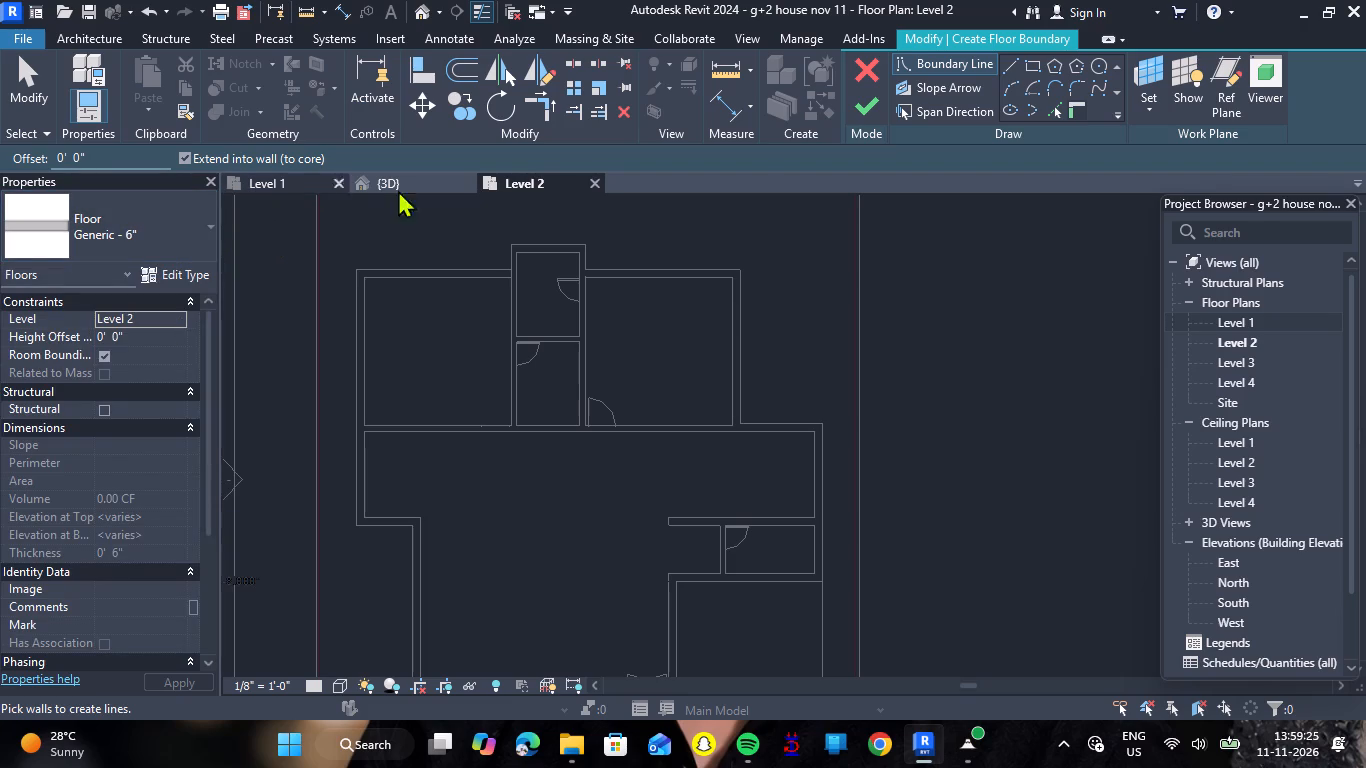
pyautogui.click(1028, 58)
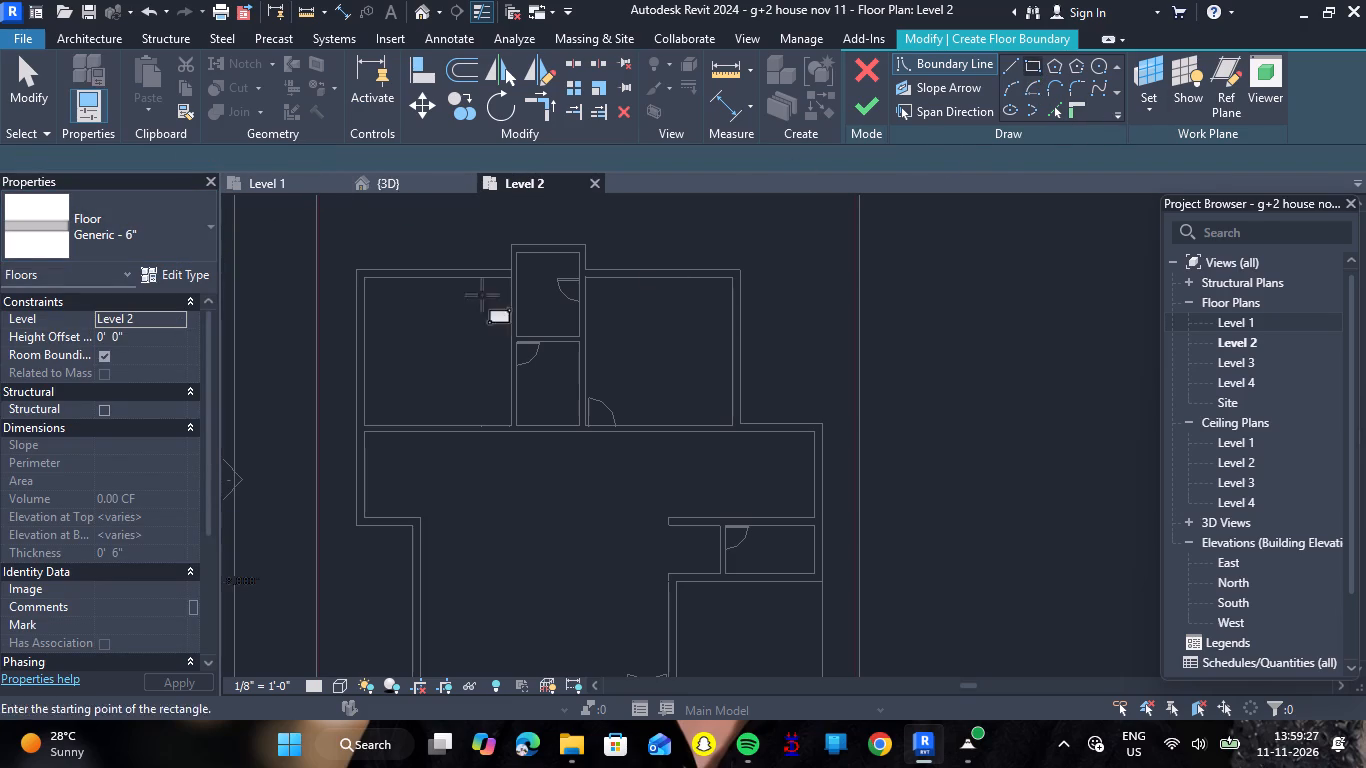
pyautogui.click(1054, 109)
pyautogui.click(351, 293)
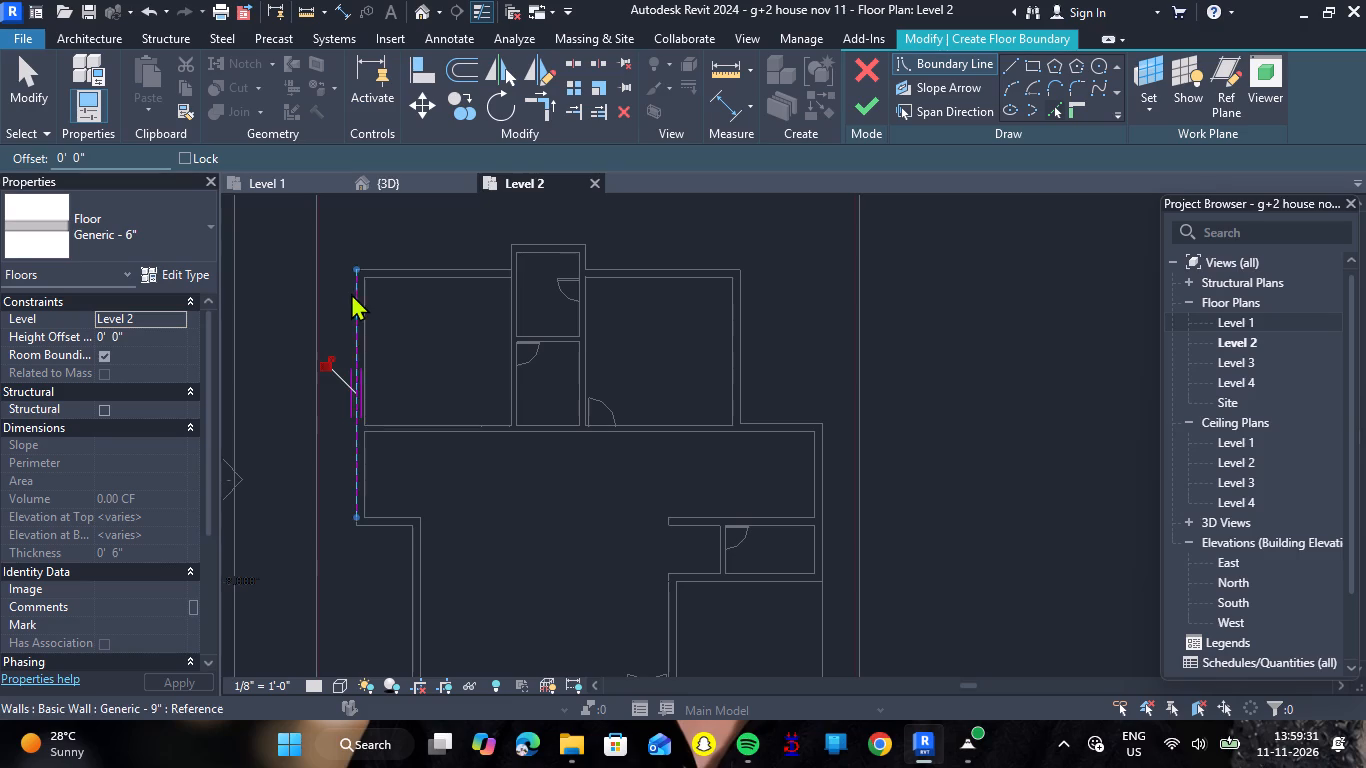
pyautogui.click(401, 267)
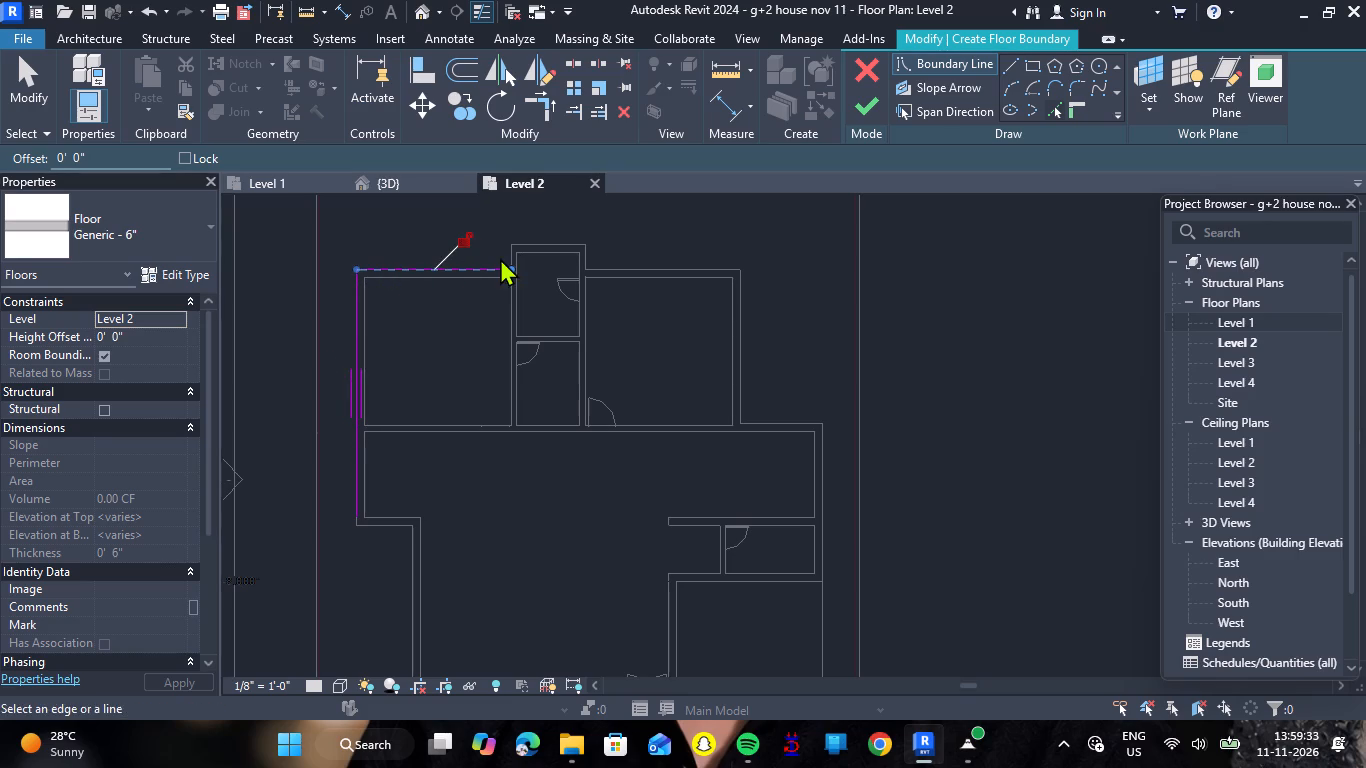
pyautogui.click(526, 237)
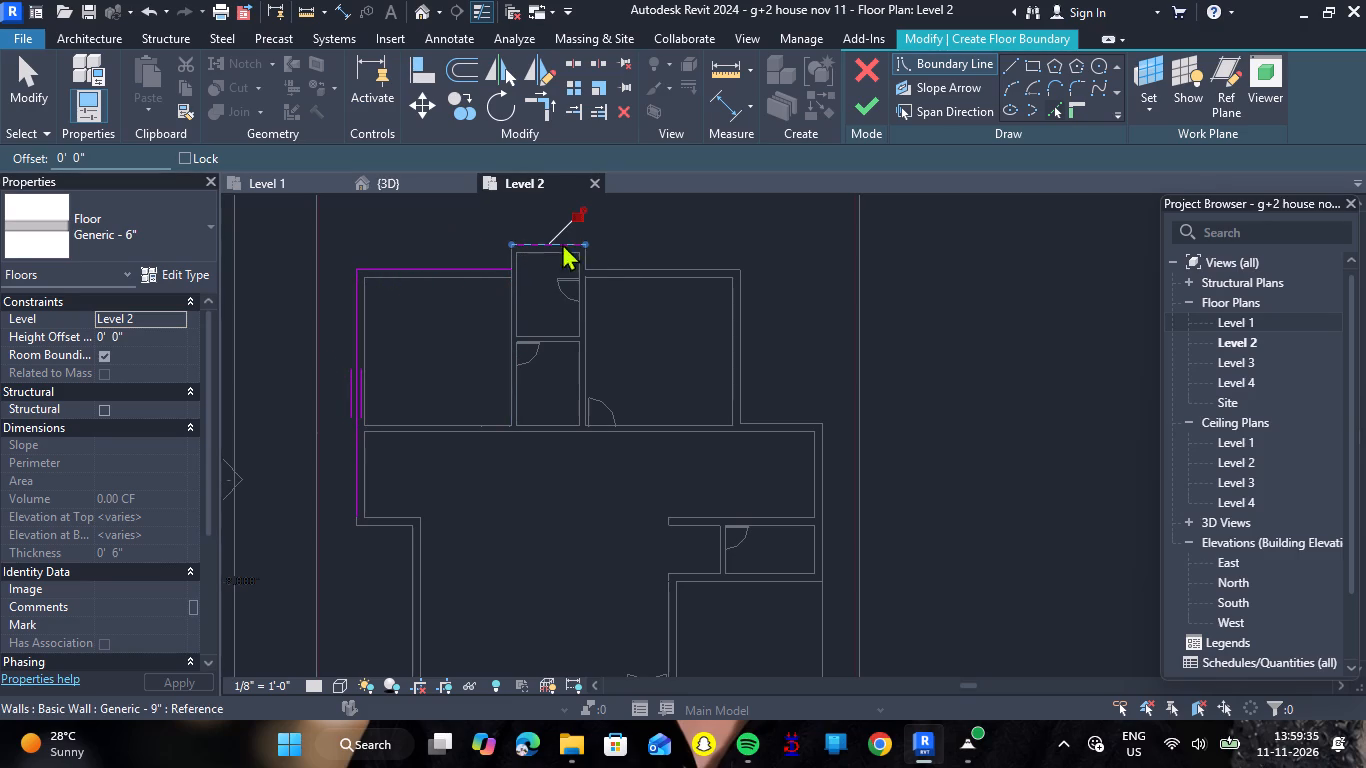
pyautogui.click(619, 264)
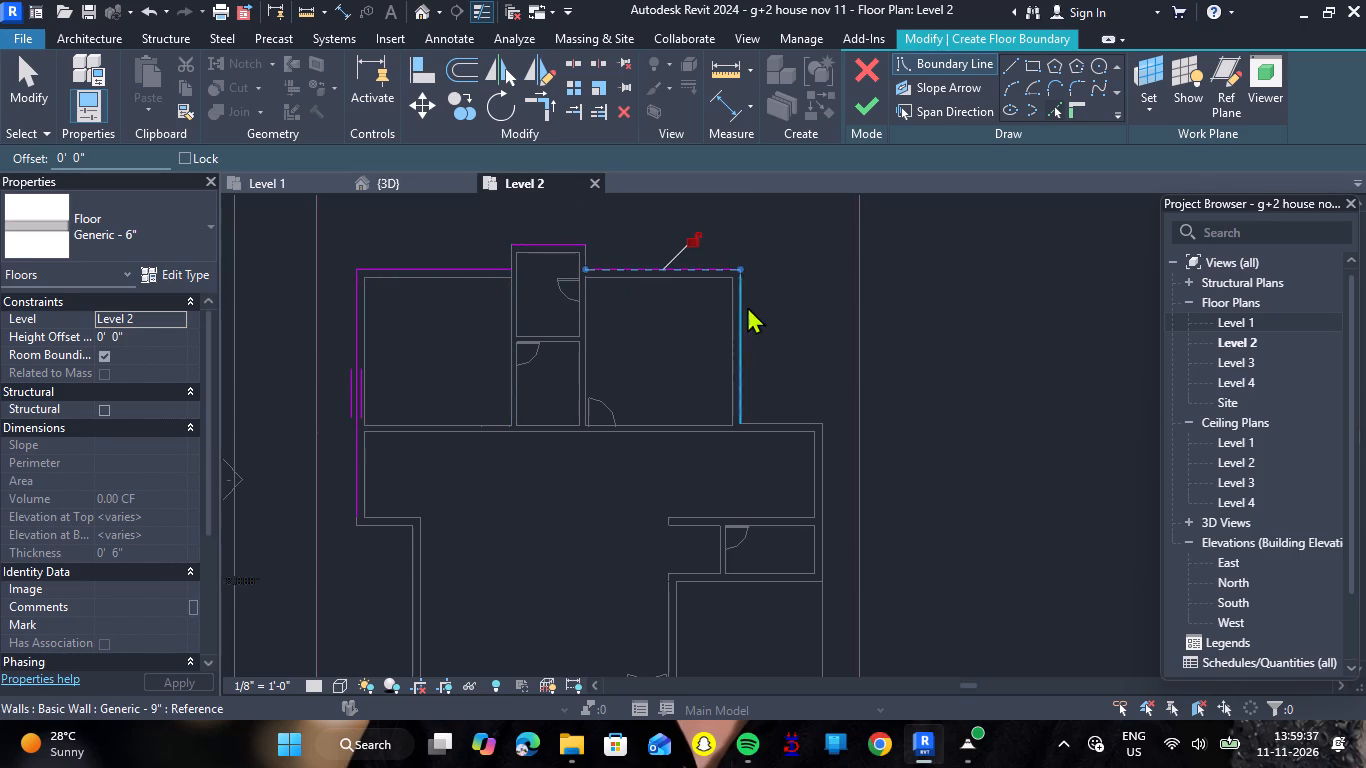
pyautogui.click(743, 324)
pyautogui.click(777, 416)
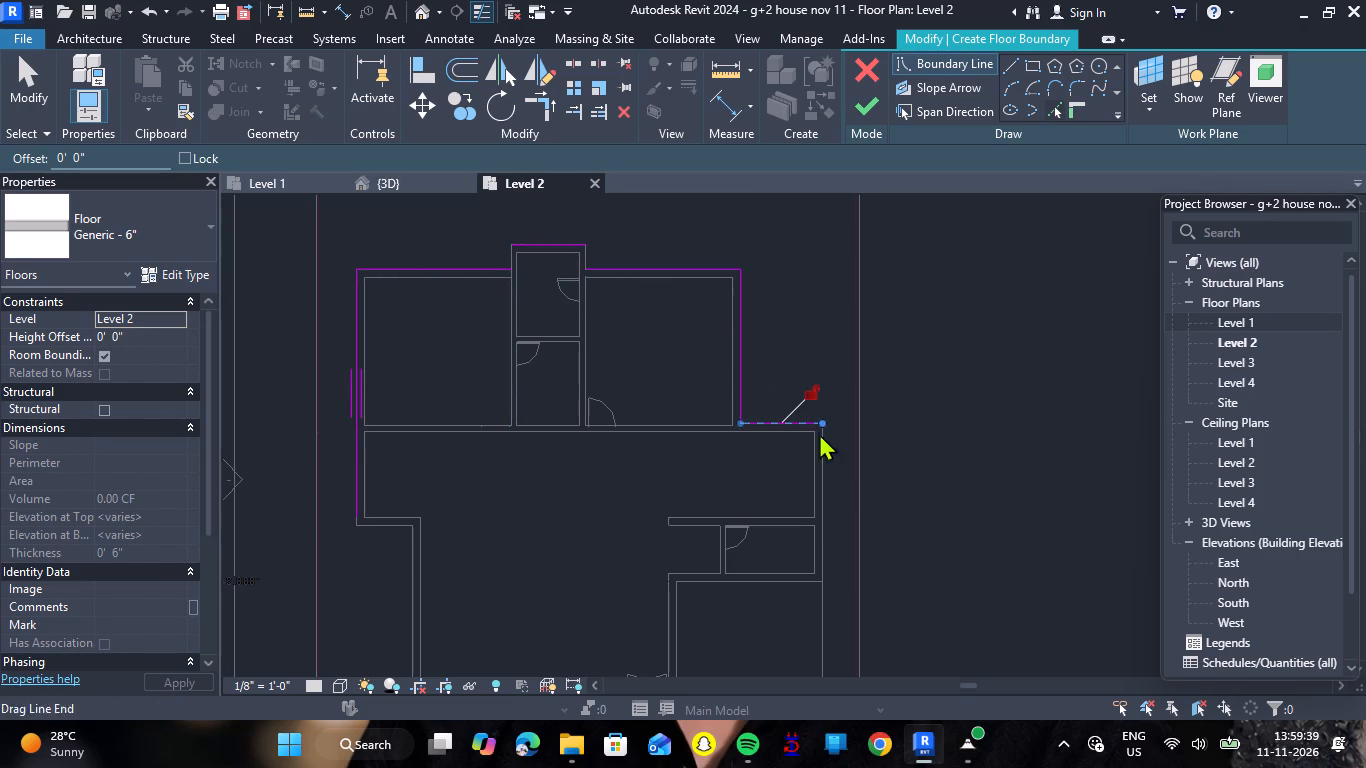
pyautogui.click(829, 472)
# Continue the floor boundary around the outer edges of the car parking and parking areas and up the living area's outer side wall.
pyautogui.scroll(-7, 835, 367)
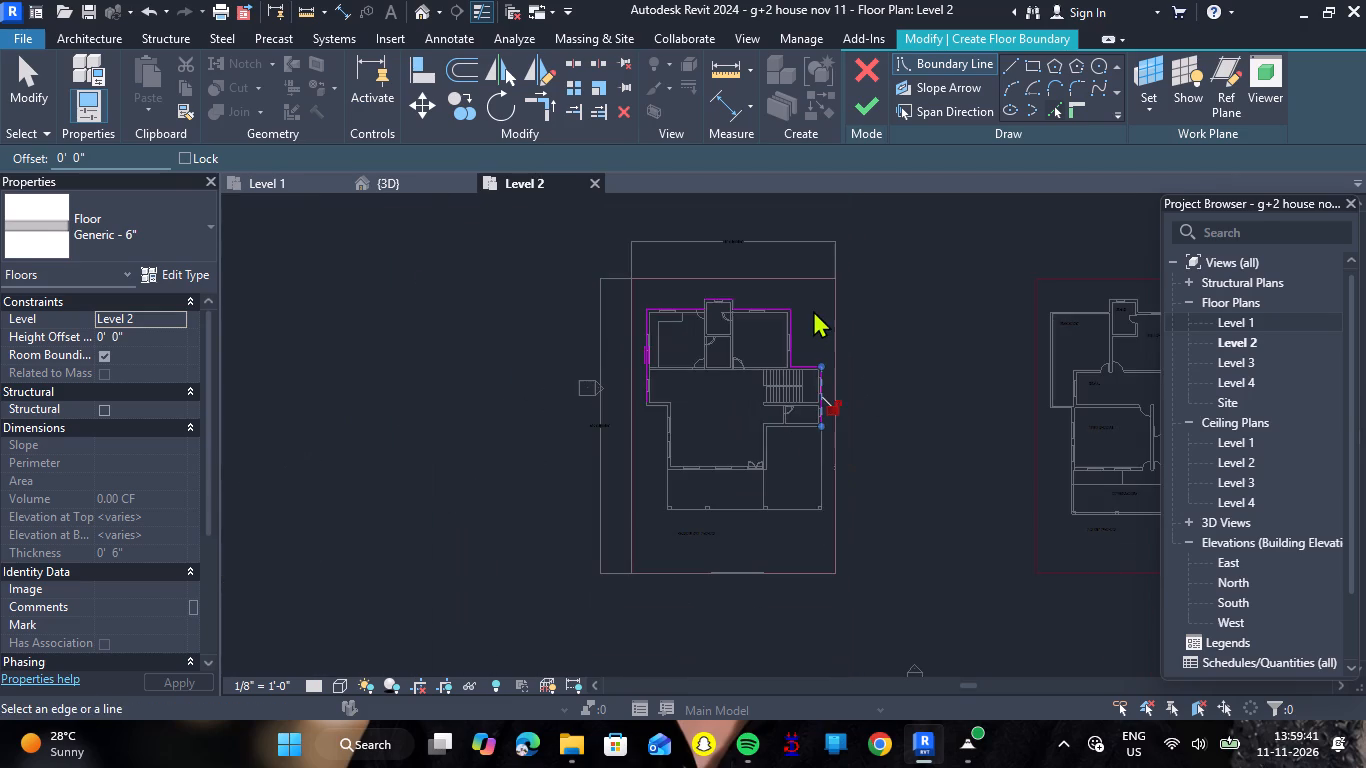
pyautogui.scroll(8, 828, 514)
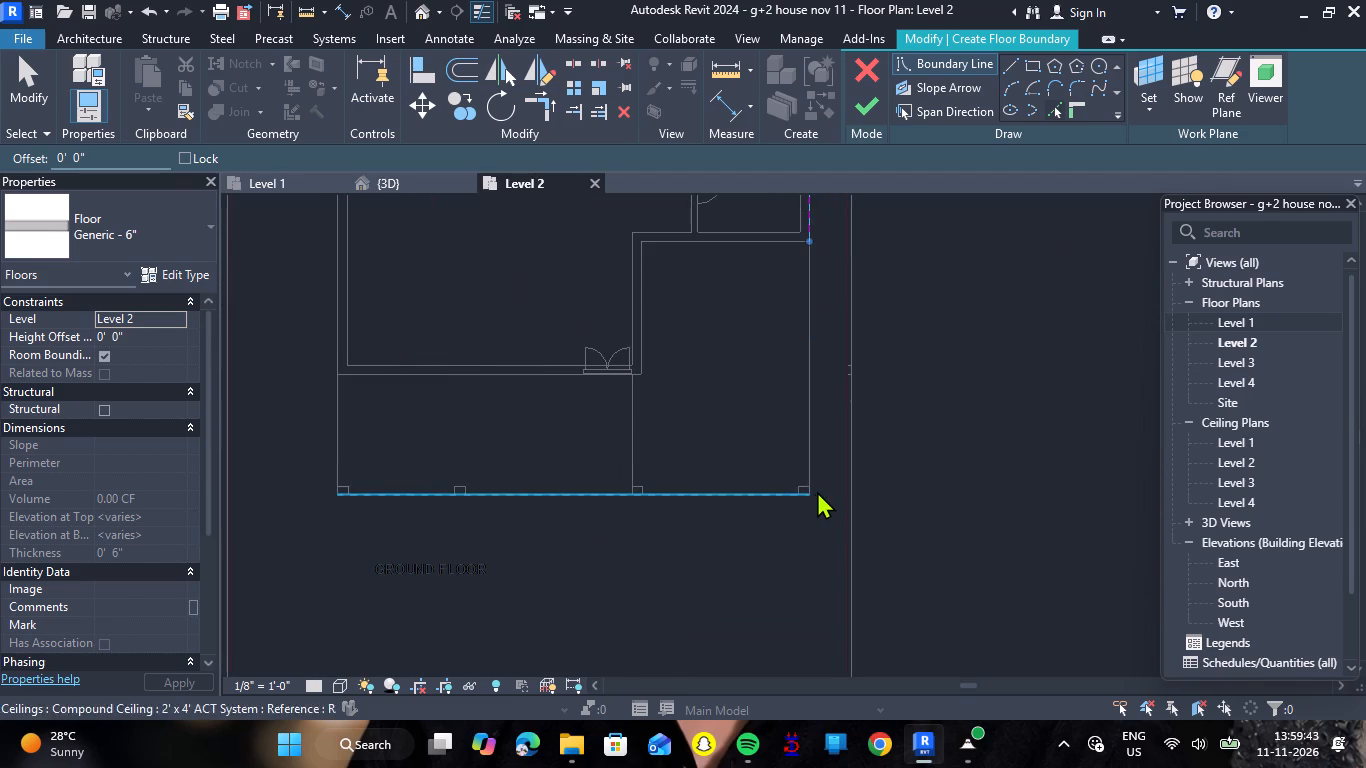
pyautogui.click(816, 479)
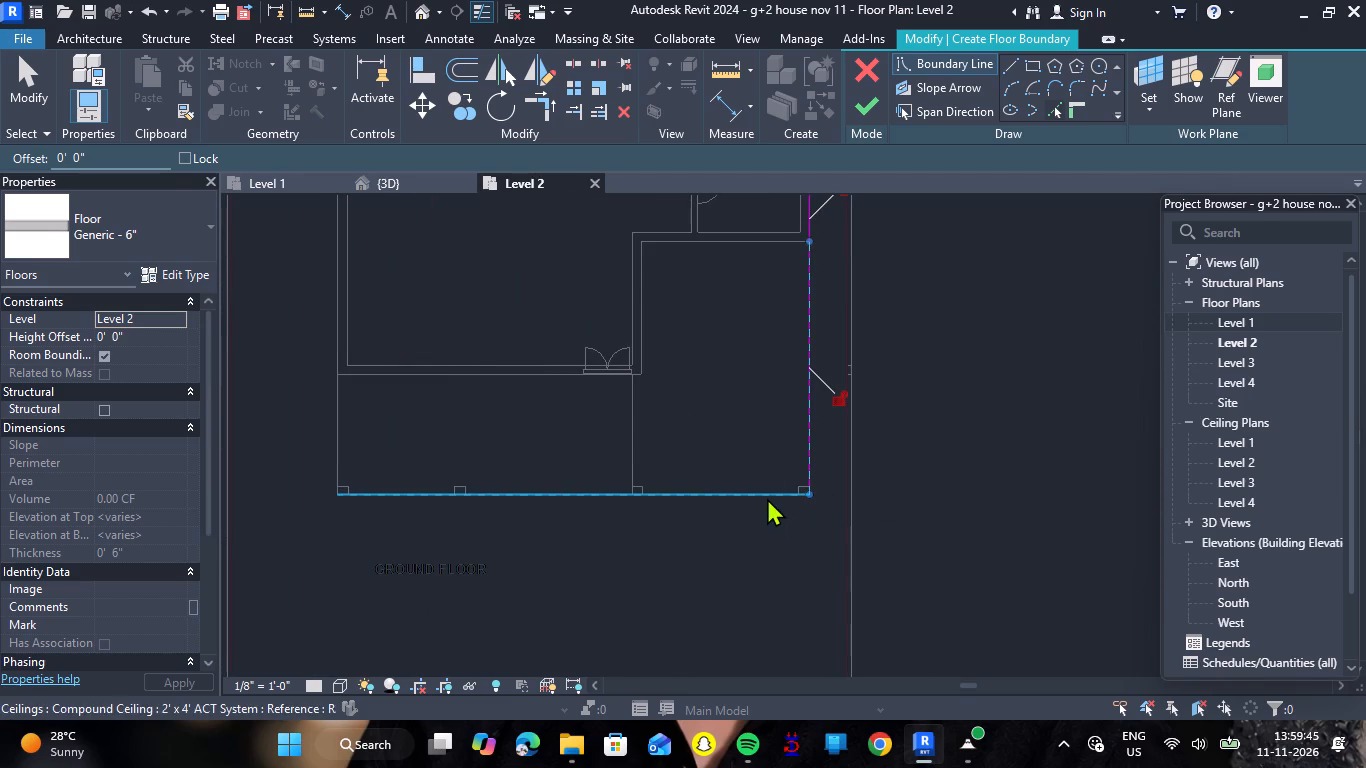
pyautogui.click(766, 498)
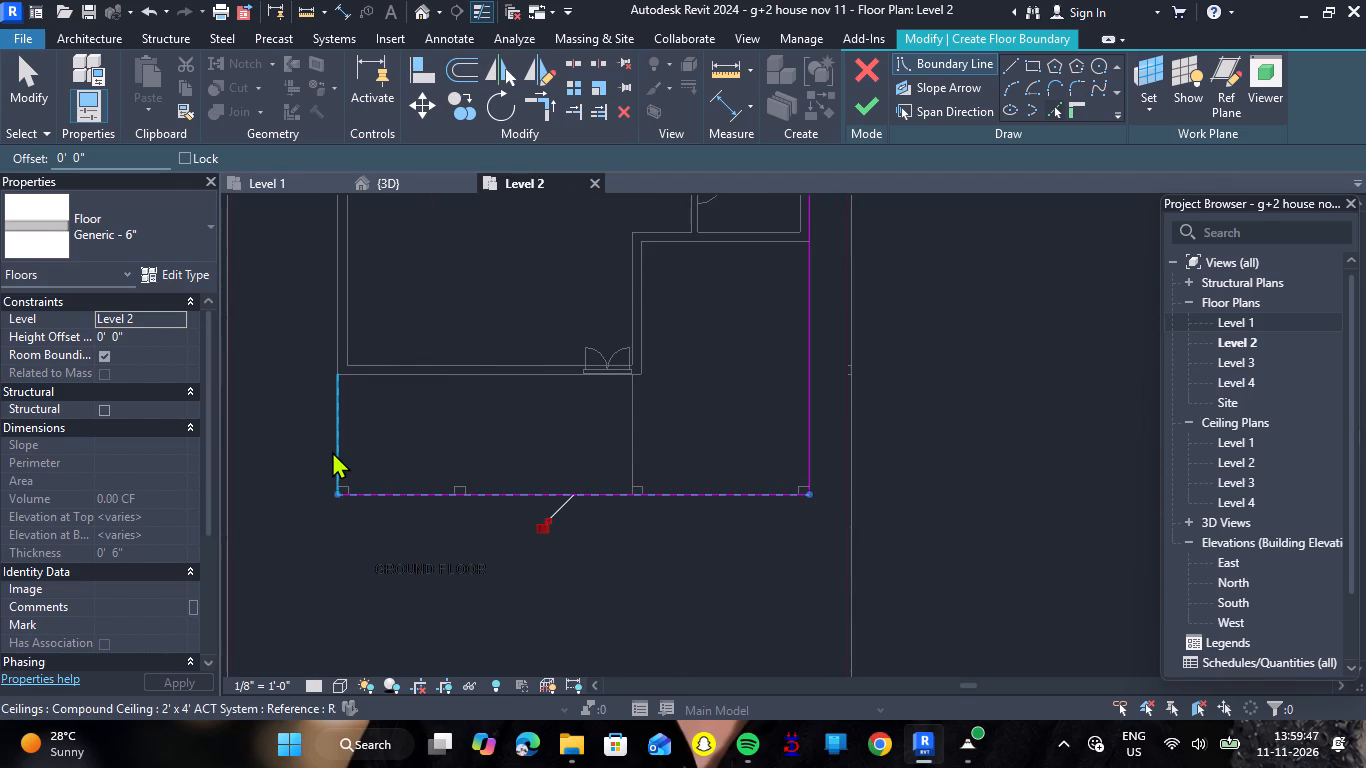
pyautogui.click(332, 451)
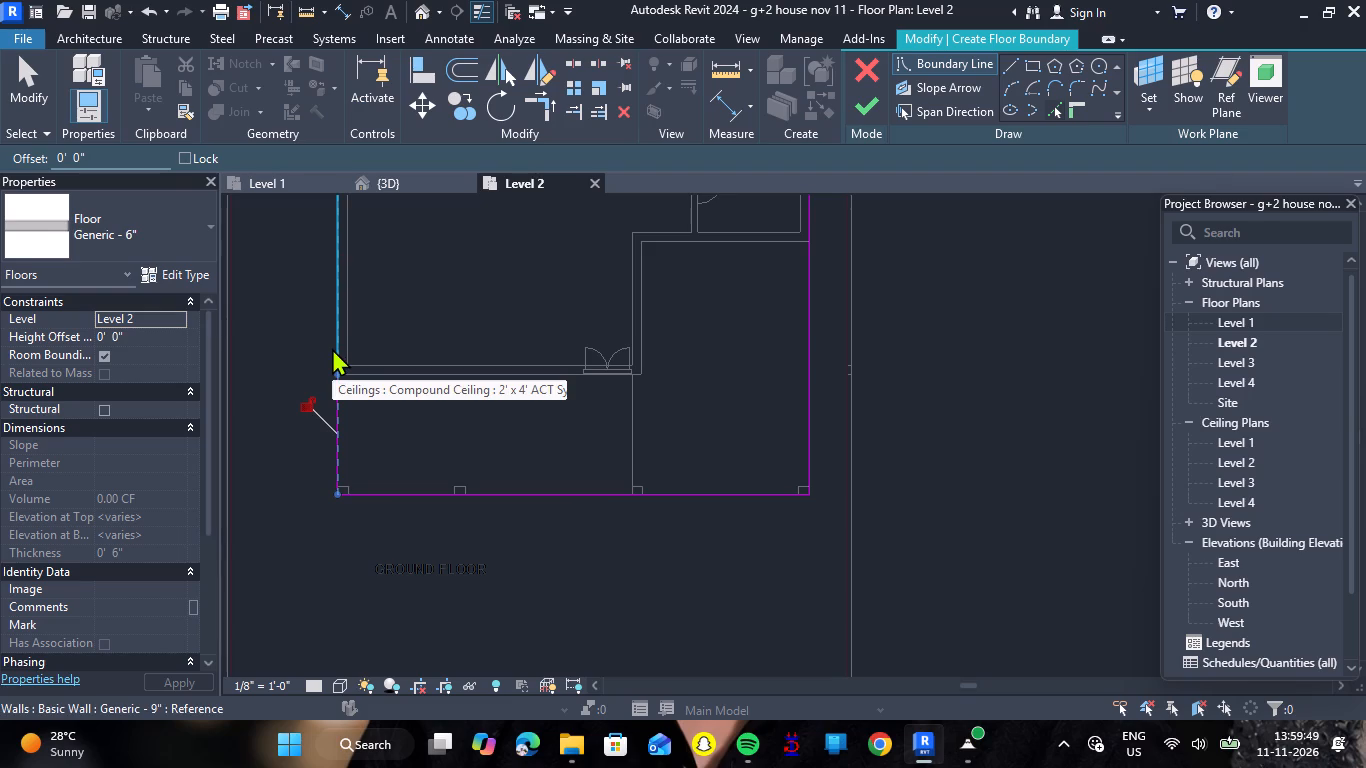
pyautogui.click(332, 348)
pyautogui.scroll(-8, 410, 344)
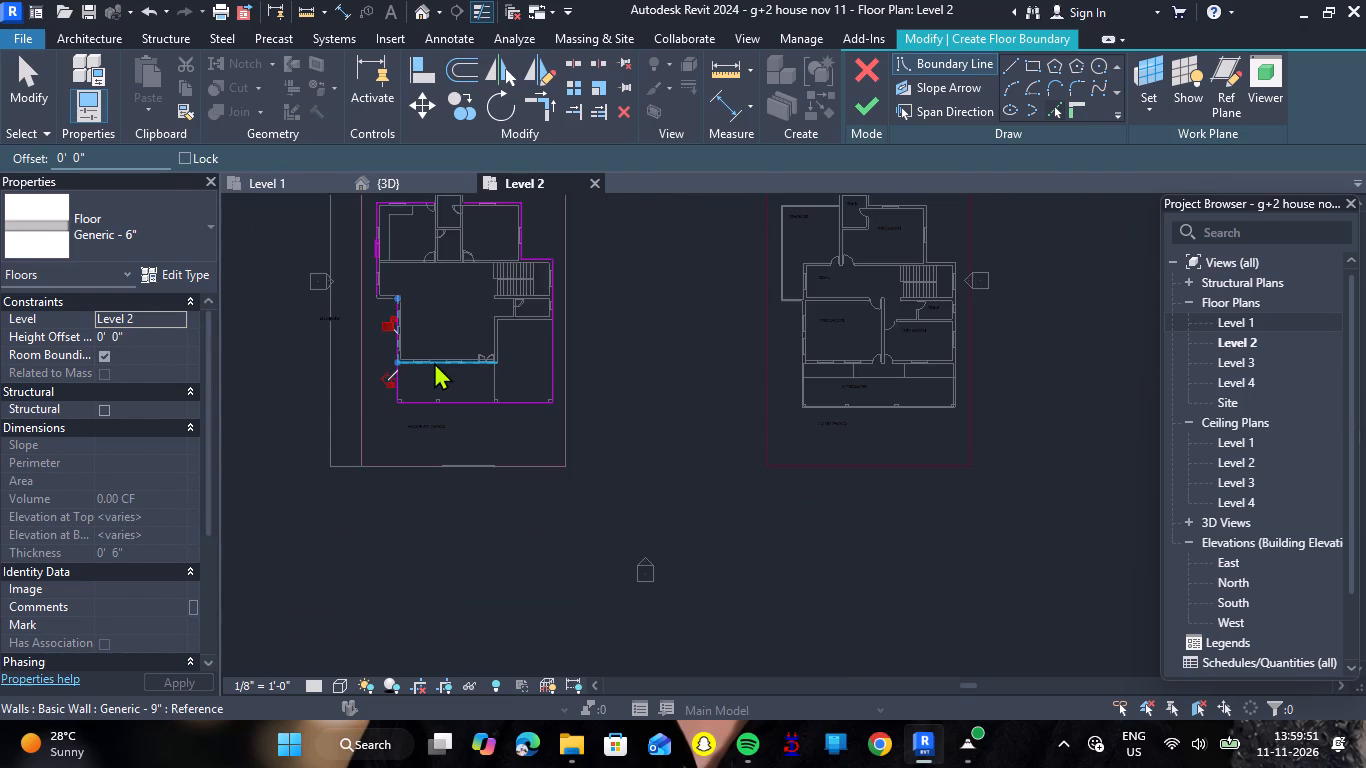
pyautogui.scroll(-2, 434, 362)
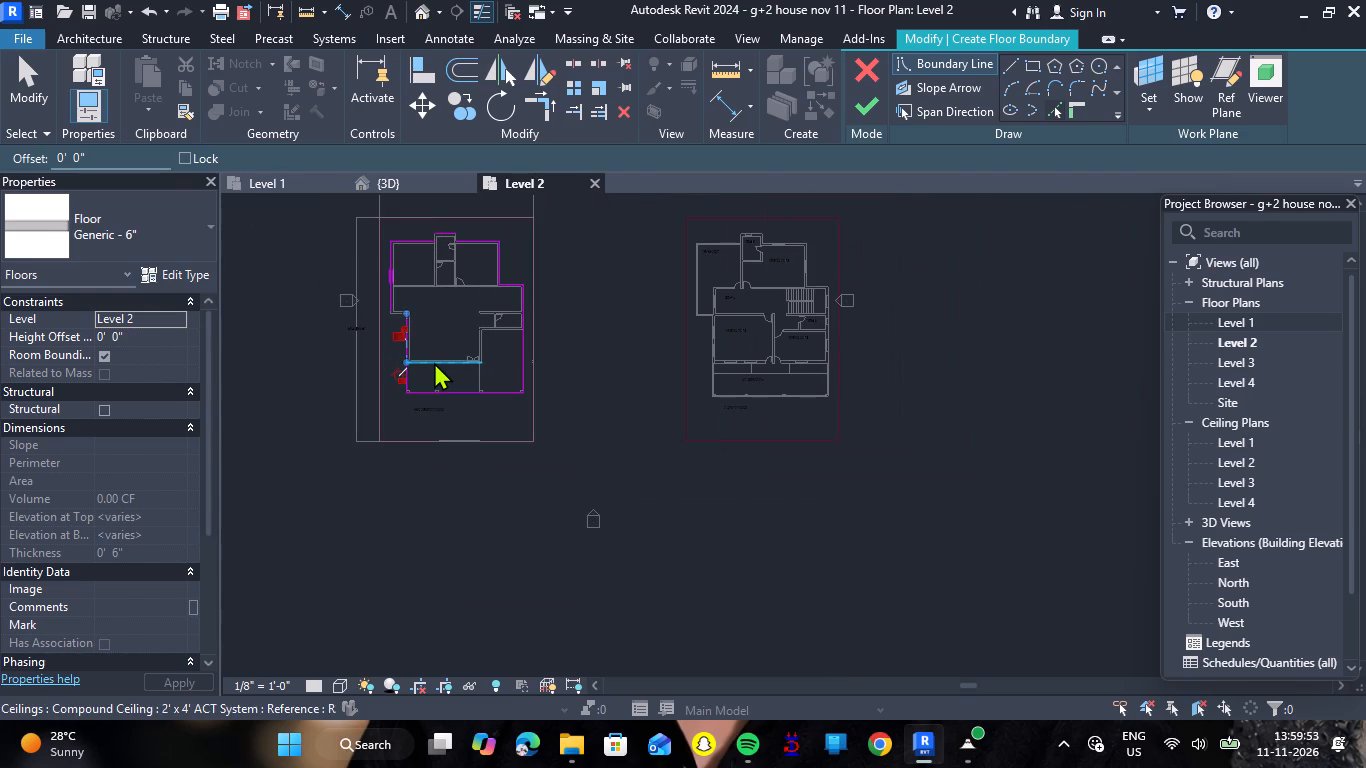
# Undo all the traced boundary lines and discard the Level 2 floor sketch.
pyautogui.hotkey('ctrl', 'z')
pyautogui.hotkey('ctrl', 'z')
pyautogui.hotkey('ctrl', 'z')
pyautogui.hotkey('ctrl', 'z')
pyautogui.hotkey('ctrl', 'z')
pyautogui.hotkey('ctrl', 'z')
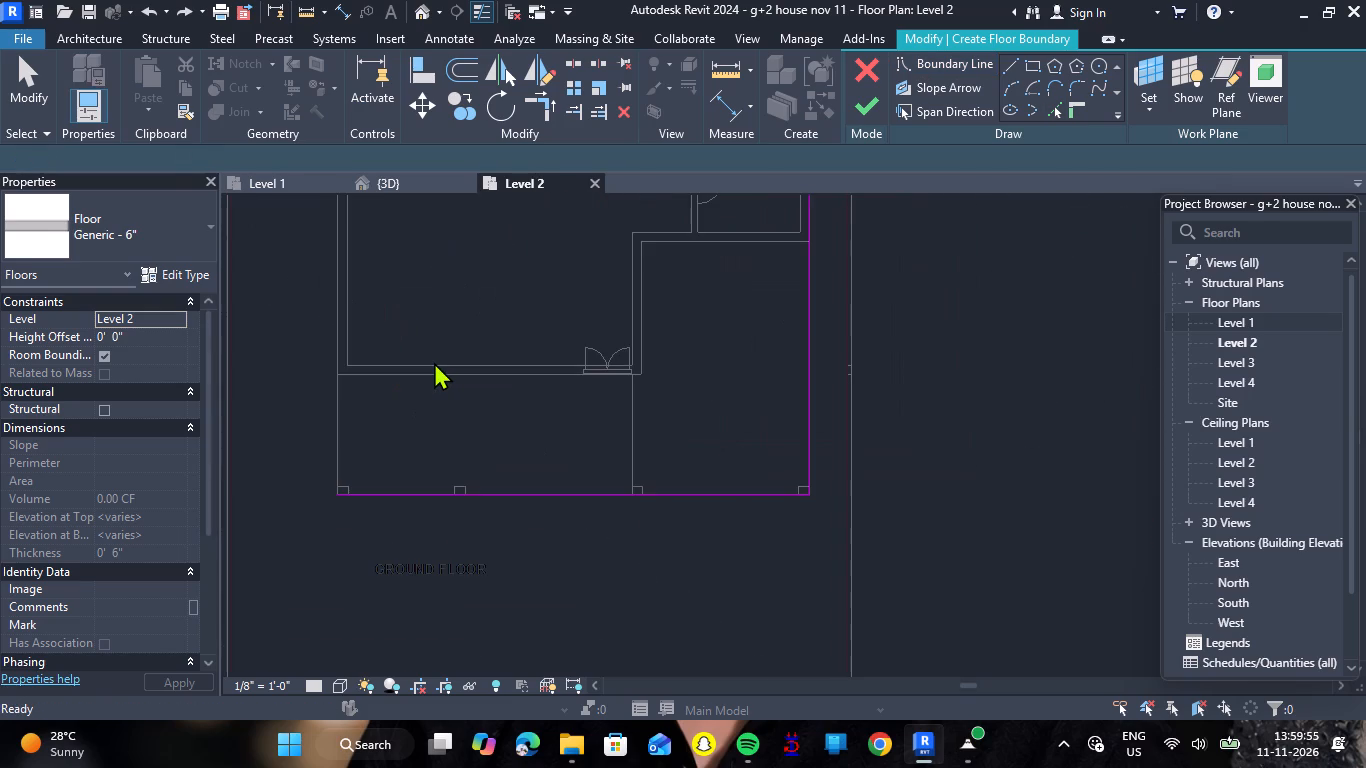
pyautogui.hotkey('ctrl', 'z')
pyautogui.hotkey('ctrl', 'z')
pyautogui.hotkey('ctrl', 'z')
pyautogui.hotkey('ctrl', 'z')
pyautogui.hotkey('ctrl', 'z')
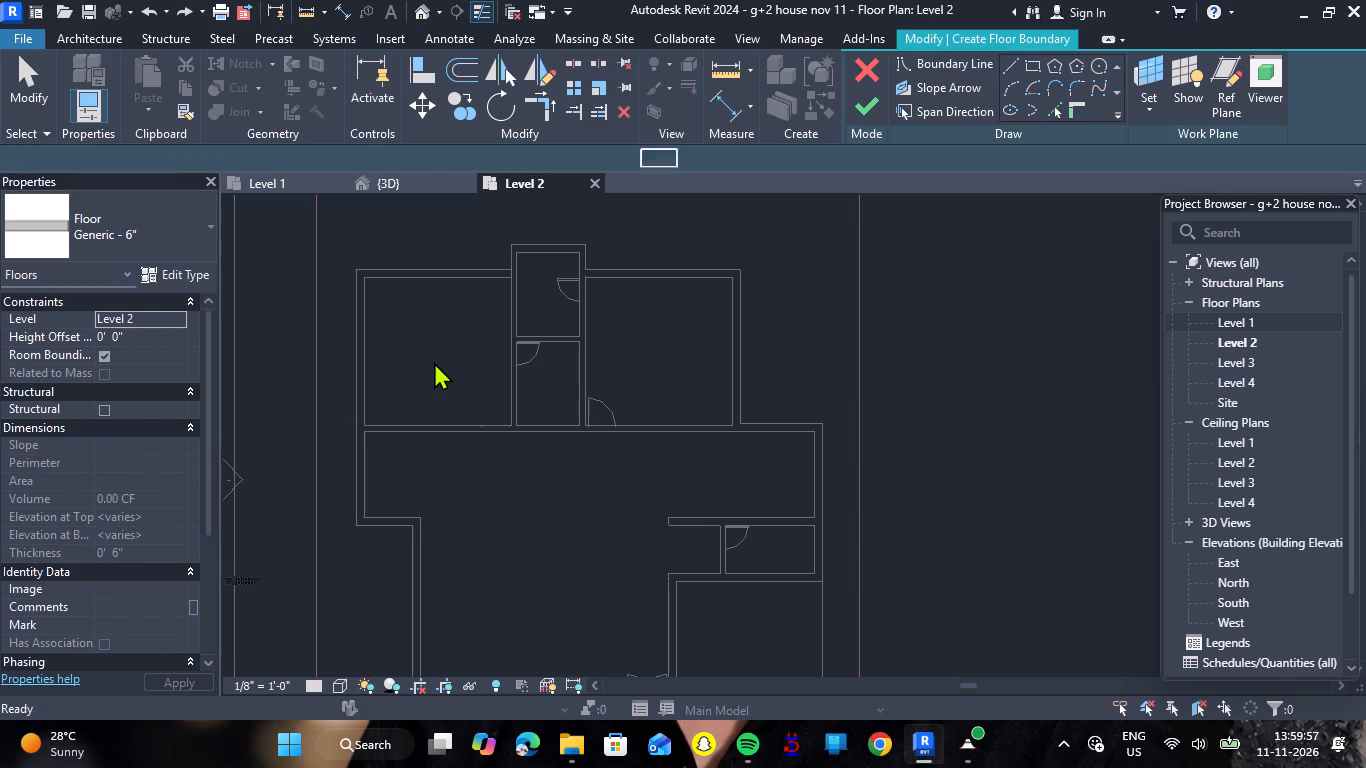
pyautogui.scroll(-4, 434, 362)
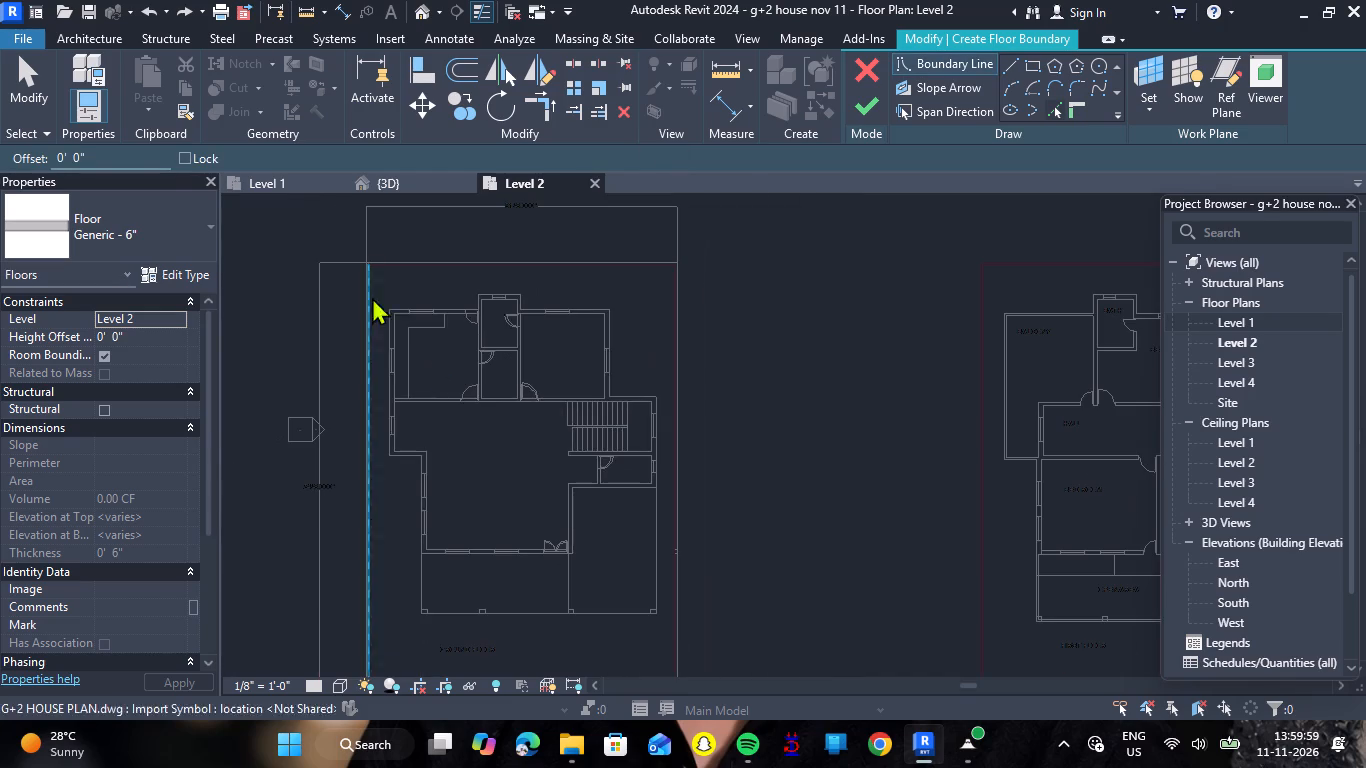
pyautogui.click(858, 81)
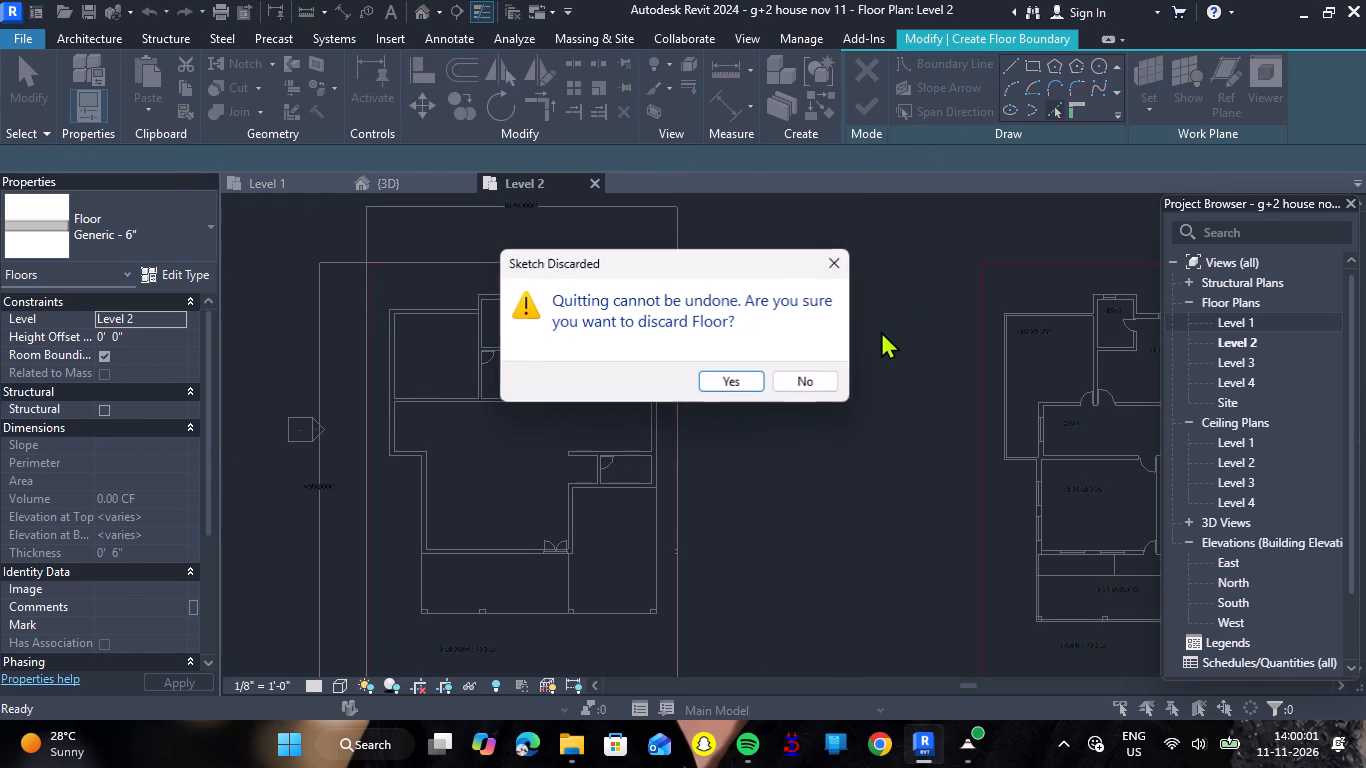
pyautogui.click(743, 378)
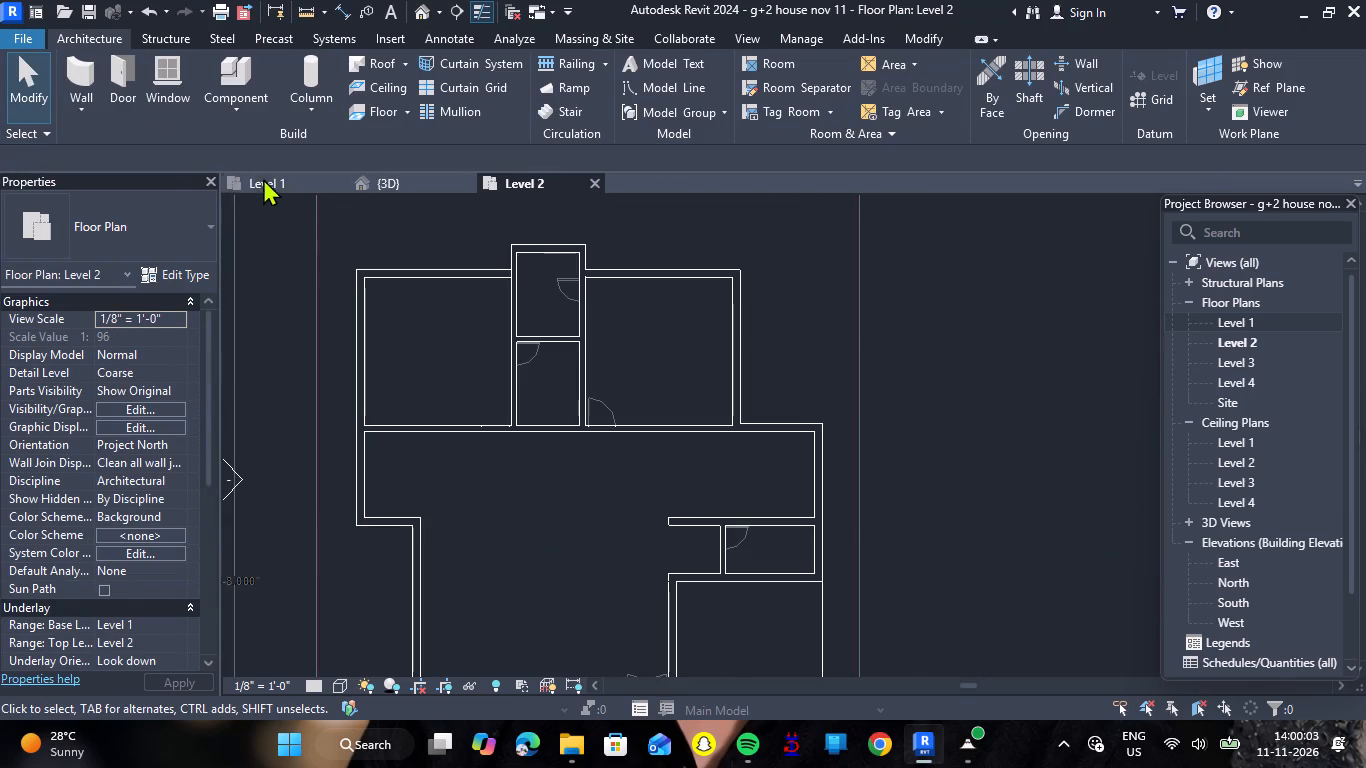
# In the Level 1 plan, move G+2 HOUSE PLAN.dwg so the first-floor plot's rear corner meets the ground-floor plot's, nudging it right to align the side boundaries.
pyautogui.click(263, 179)
pyautogui.scroll(-9, 694, 440)
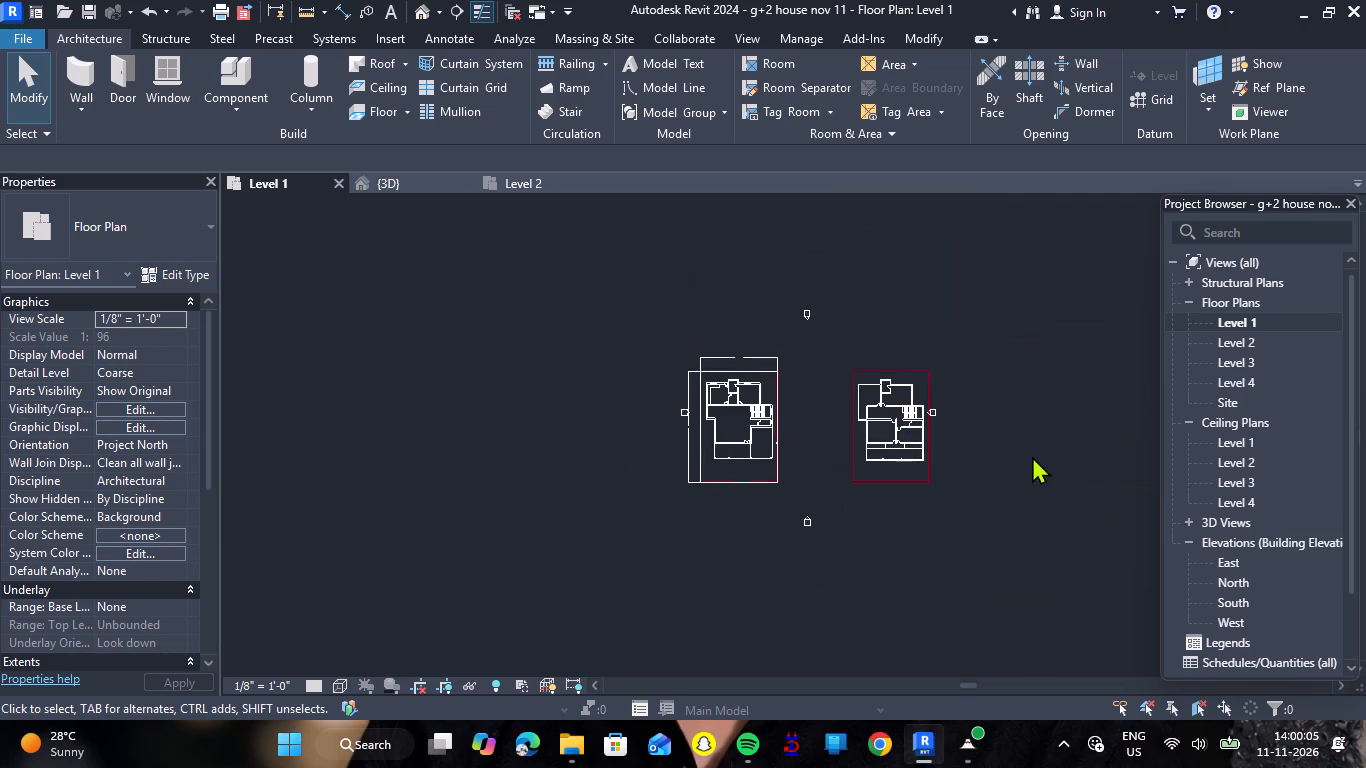
pyautogui.scroll(6, 1011, 458)
pyautogui.click(827, 468)
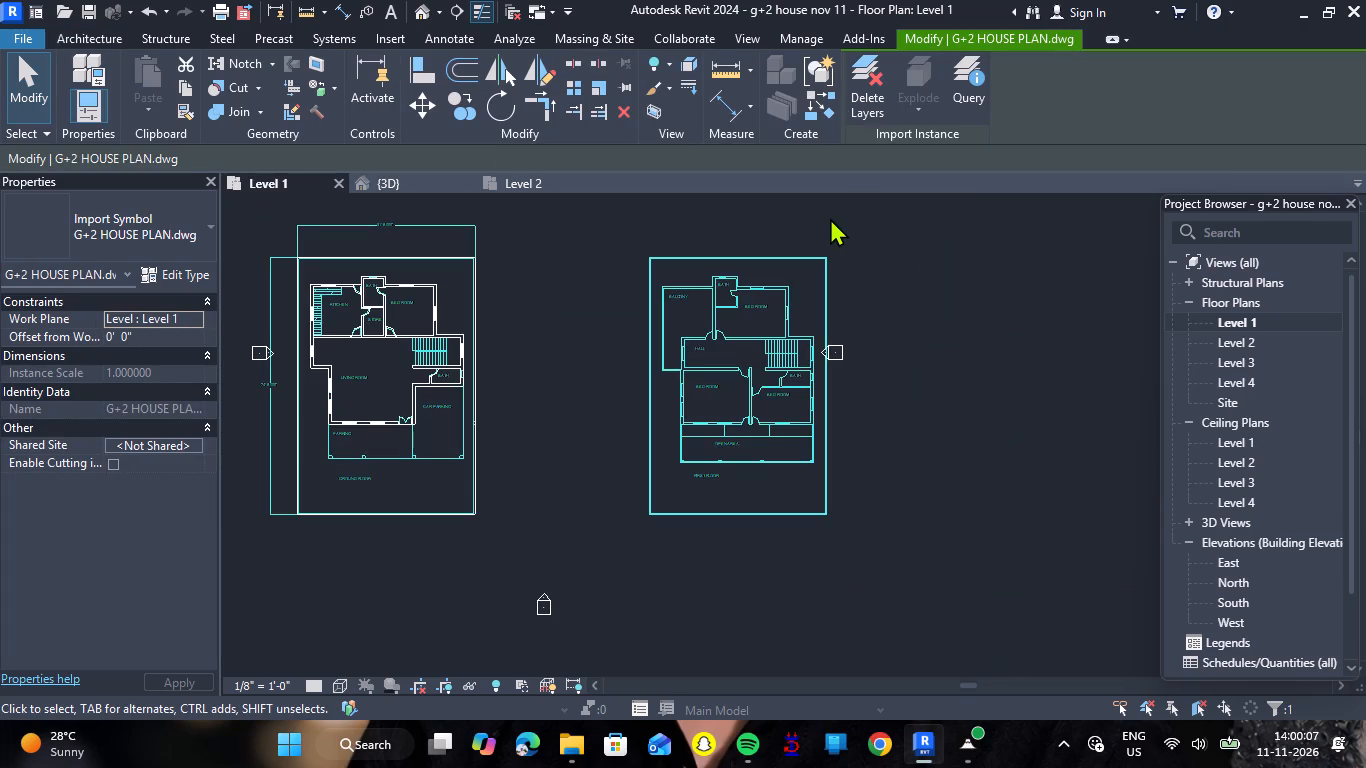
pyautogui.click(414, 114)
pyautogui.click(652, 257)
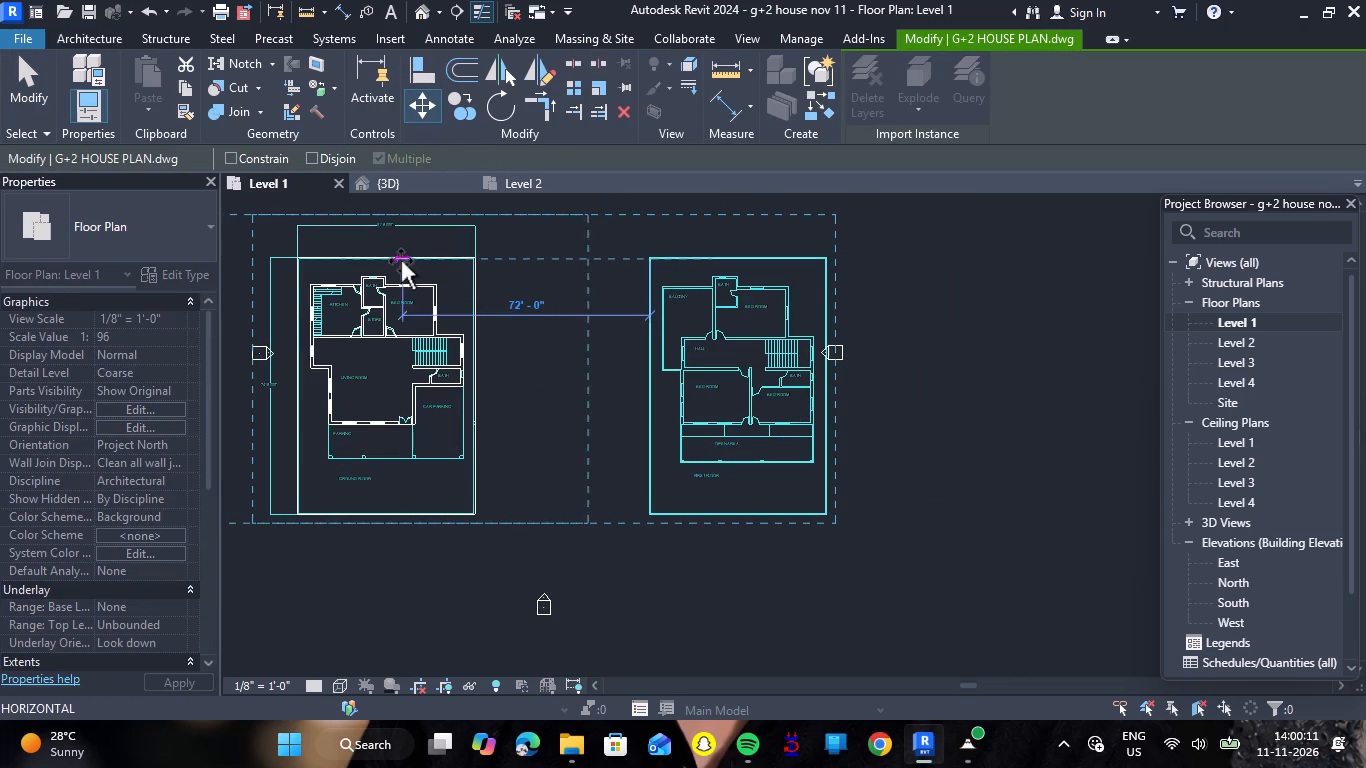
pyautogui.click(296, 260)
pyautogui.scroll(6, 298, 260)
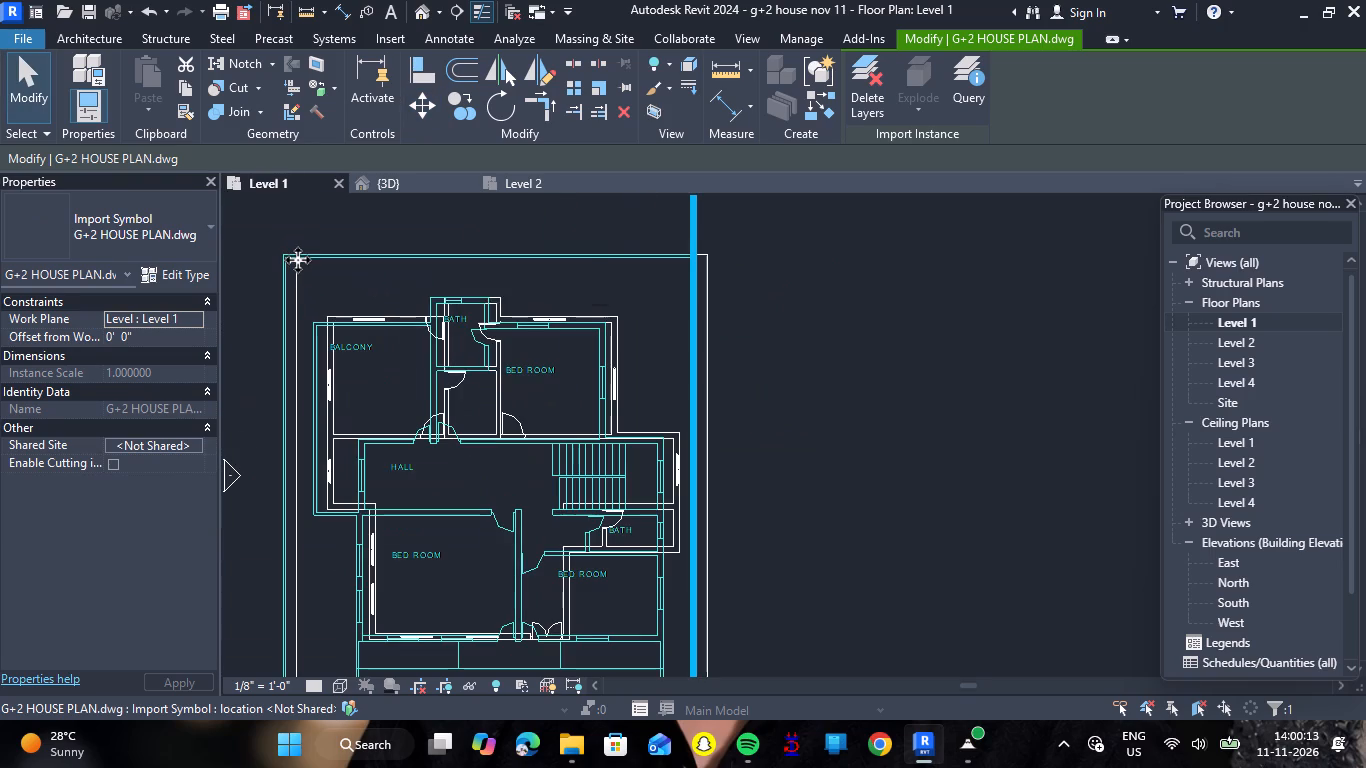
pyautogui.press('Right')
pyautogui.press('Right')
pyautogui.press('Right')
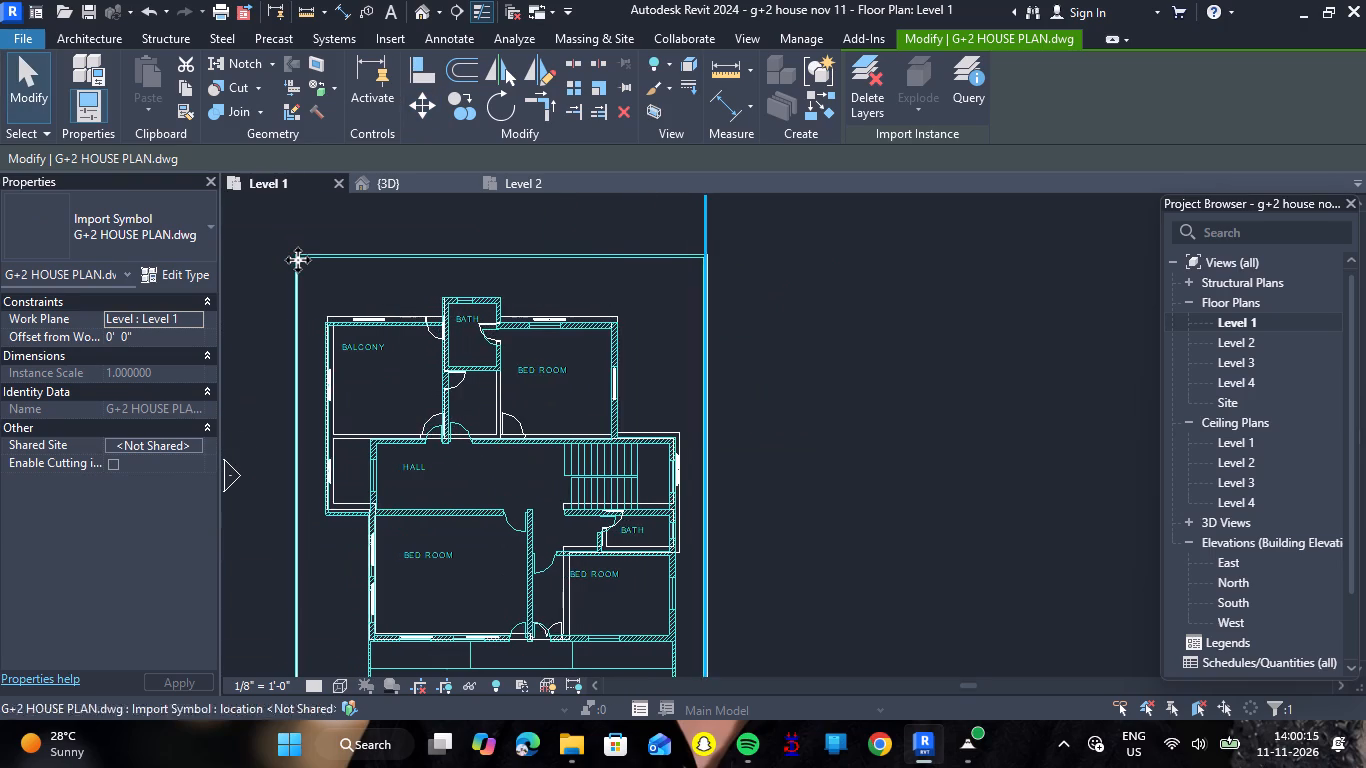
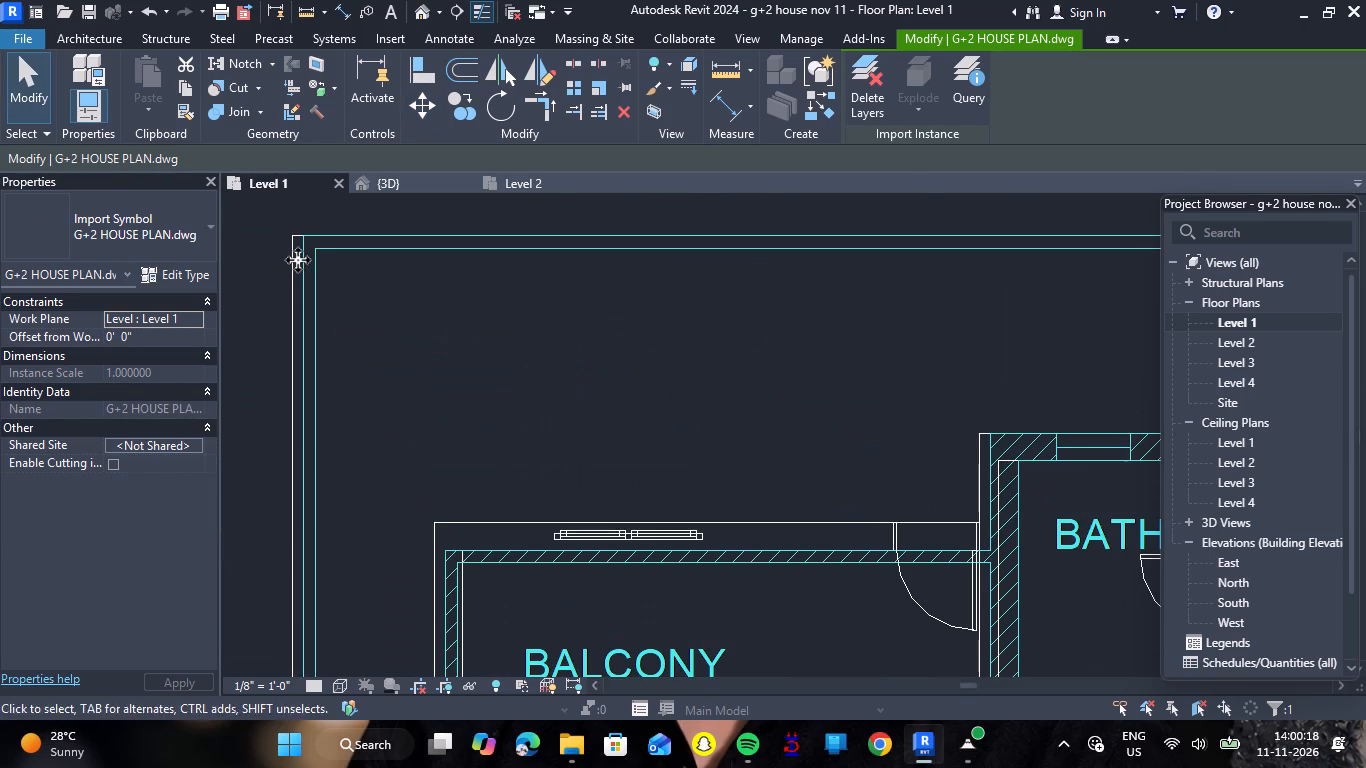
# Nudge G+2 HOUSE PLAN.dwg slightly left so the first-floor plot's side boundary lines up with the ground-floor plot's side boundary.
pyautogui.press('Left')
pyautogui.press('Left')
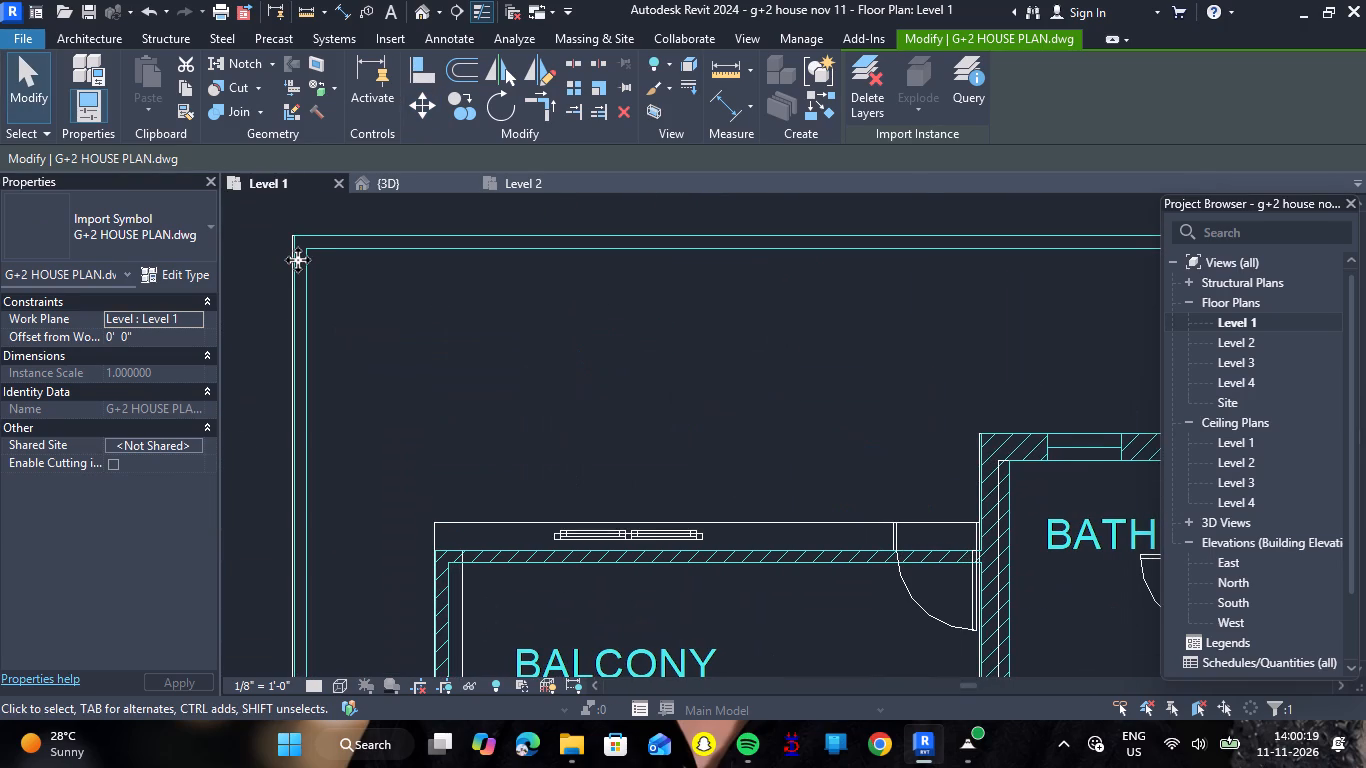
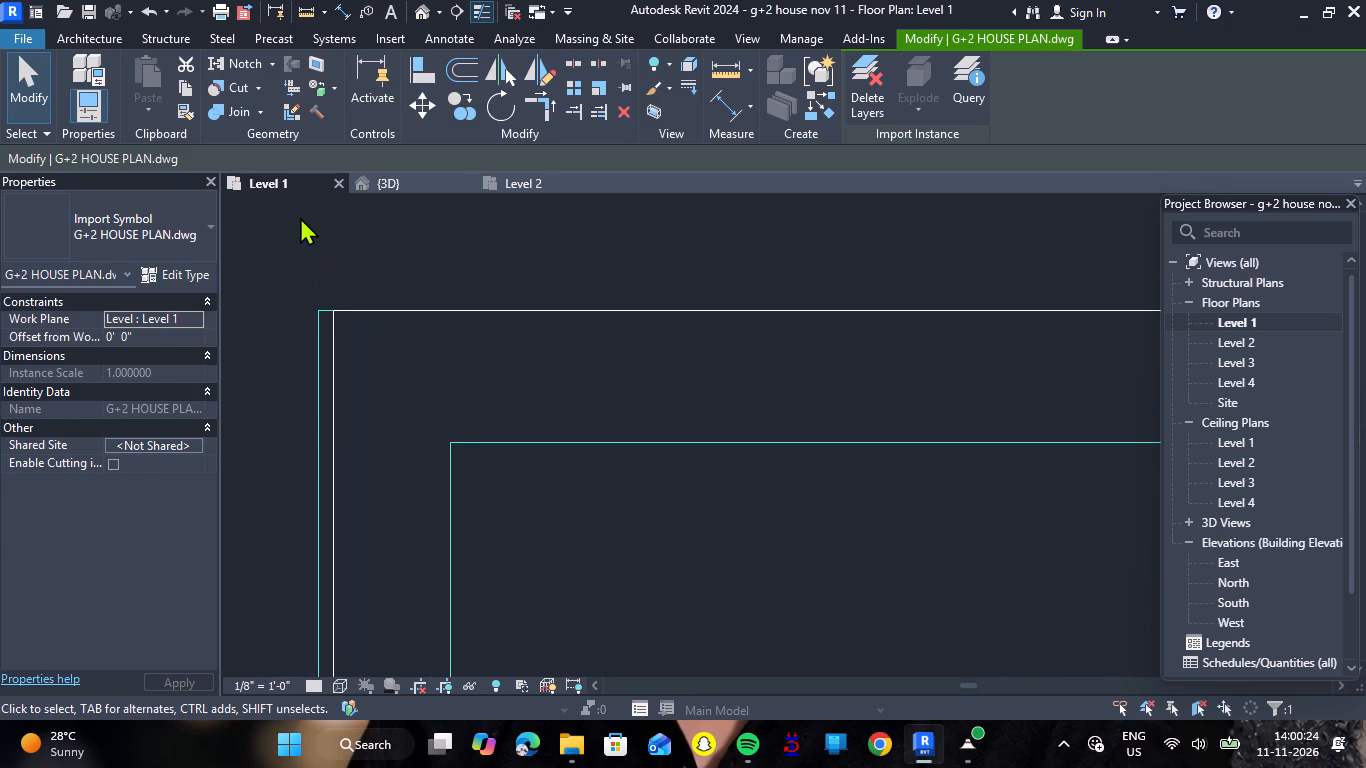
# Nudge G+2 HOUSE PLAN.dwg slightly right until the first-floor plot's side boundary coincides with the existing plot edge on Level 1.
pyautogui.press('Right')
pyautogui.press('Right')
pyautogui.press('Right')
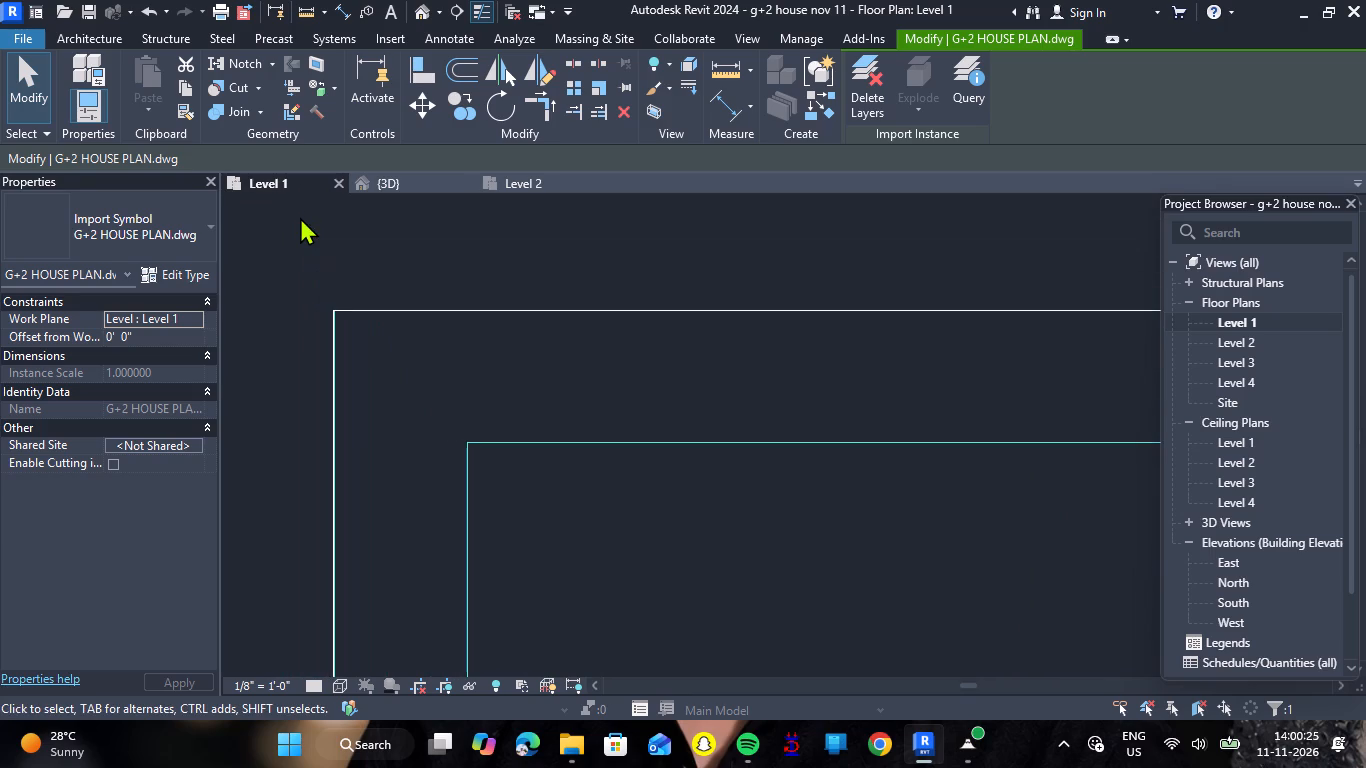
pyautogui.press('Escape')
# Examine on the Level 2 plan how the first-floor drawing lines up with the ground-floor walls, especially around the front open area.
pyautogui.scroll(-6, 301, 217)
pyautogui.scroll(-5, 379, 408)
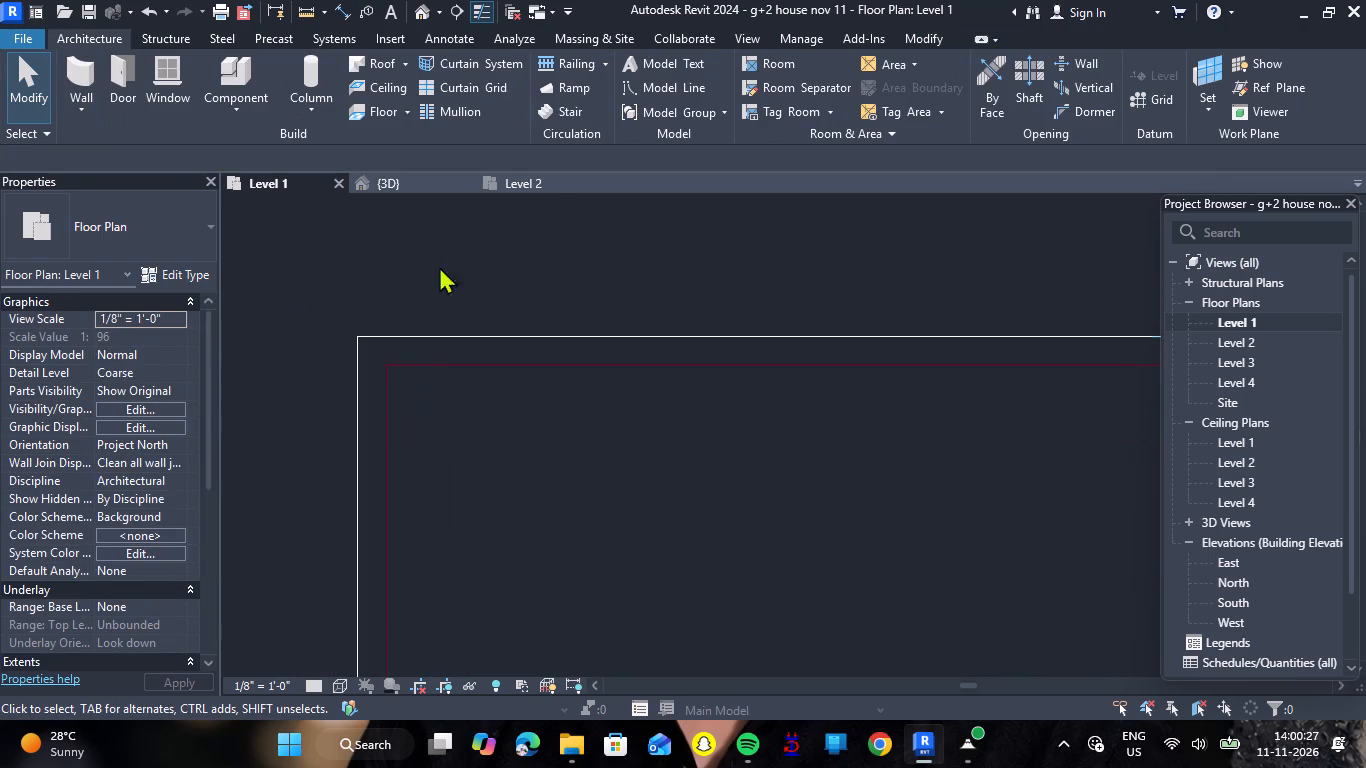
pyautogui.click(548, 171)
pyautogui.click(532, 179)
pyautogui.scroll(-6, 575, 337)
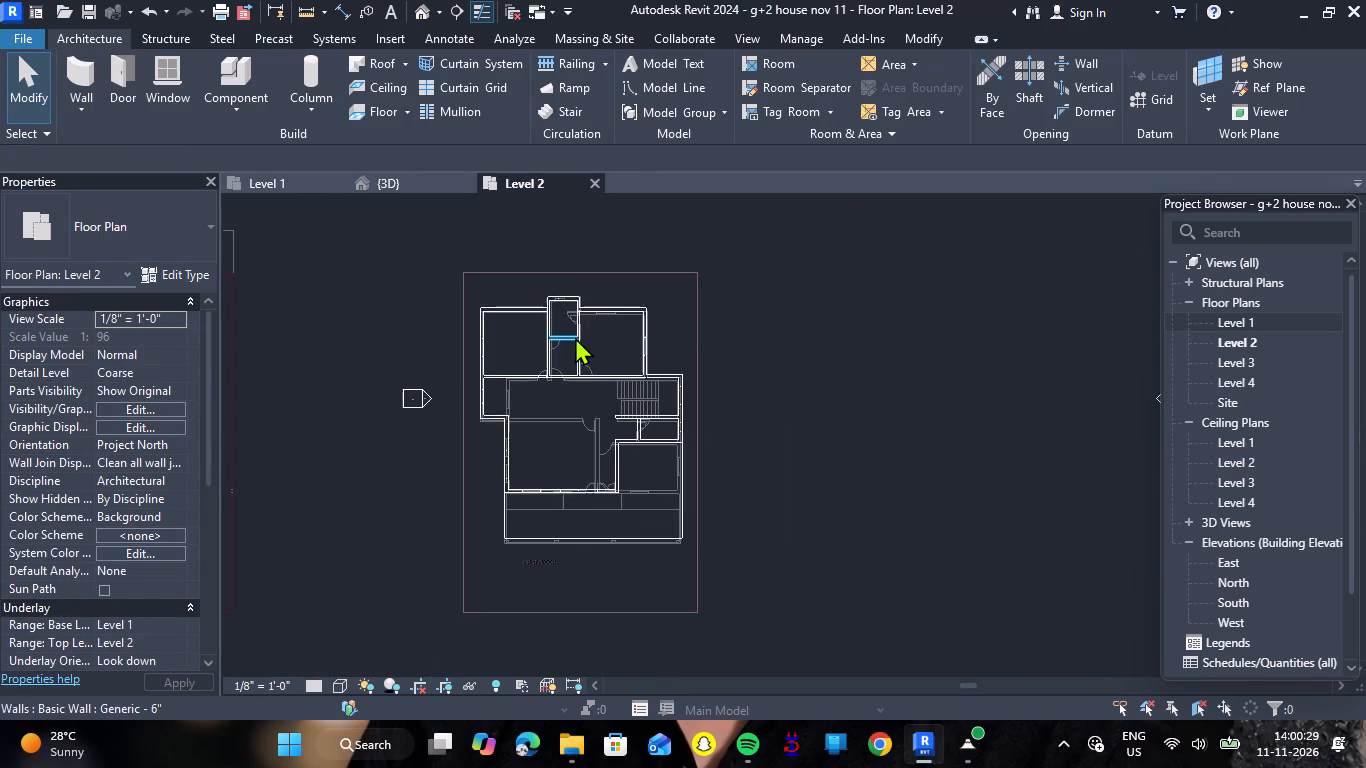
pyautogui.scroll(-2, 577, 338)
pyautogui.scroll(7, 530, 450)
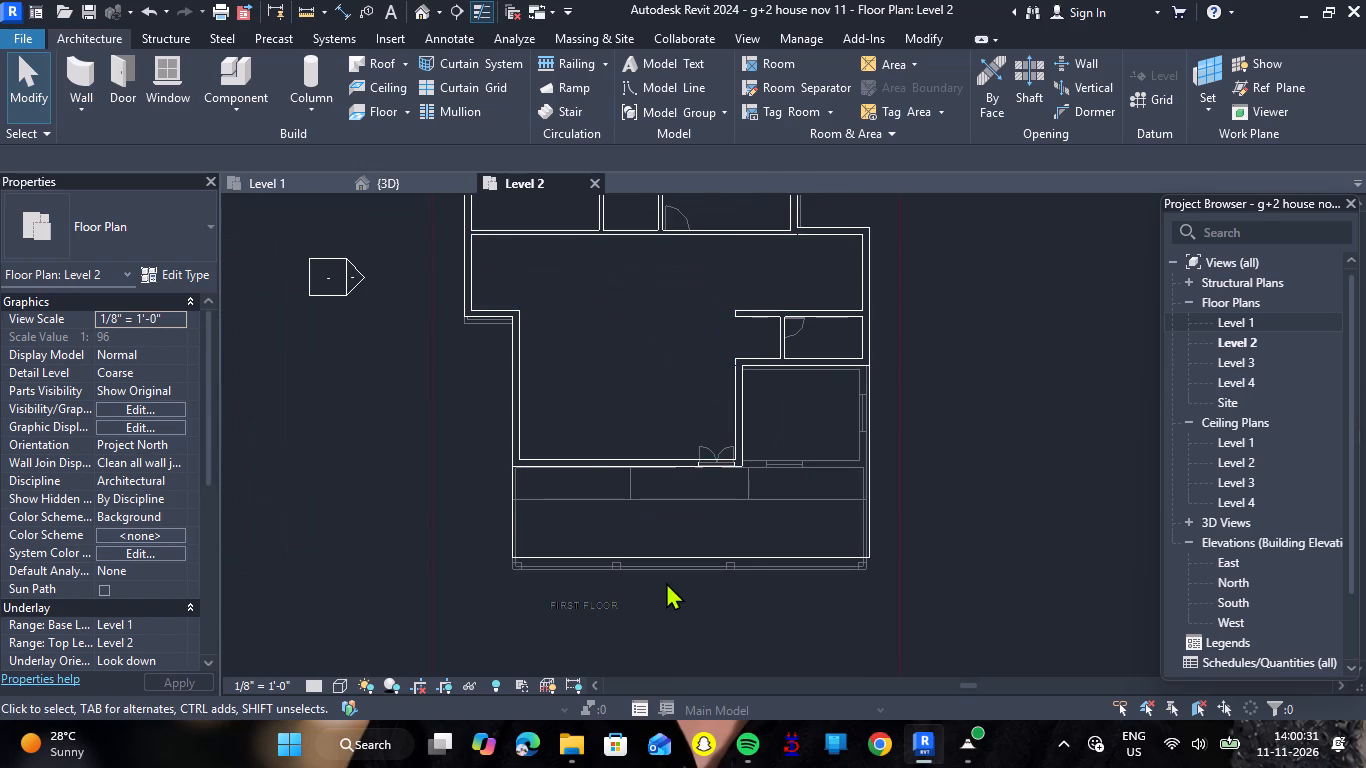
pyautogui.scroll(1, 722, 592)
pyautogui.scroll(5, 718, 503)
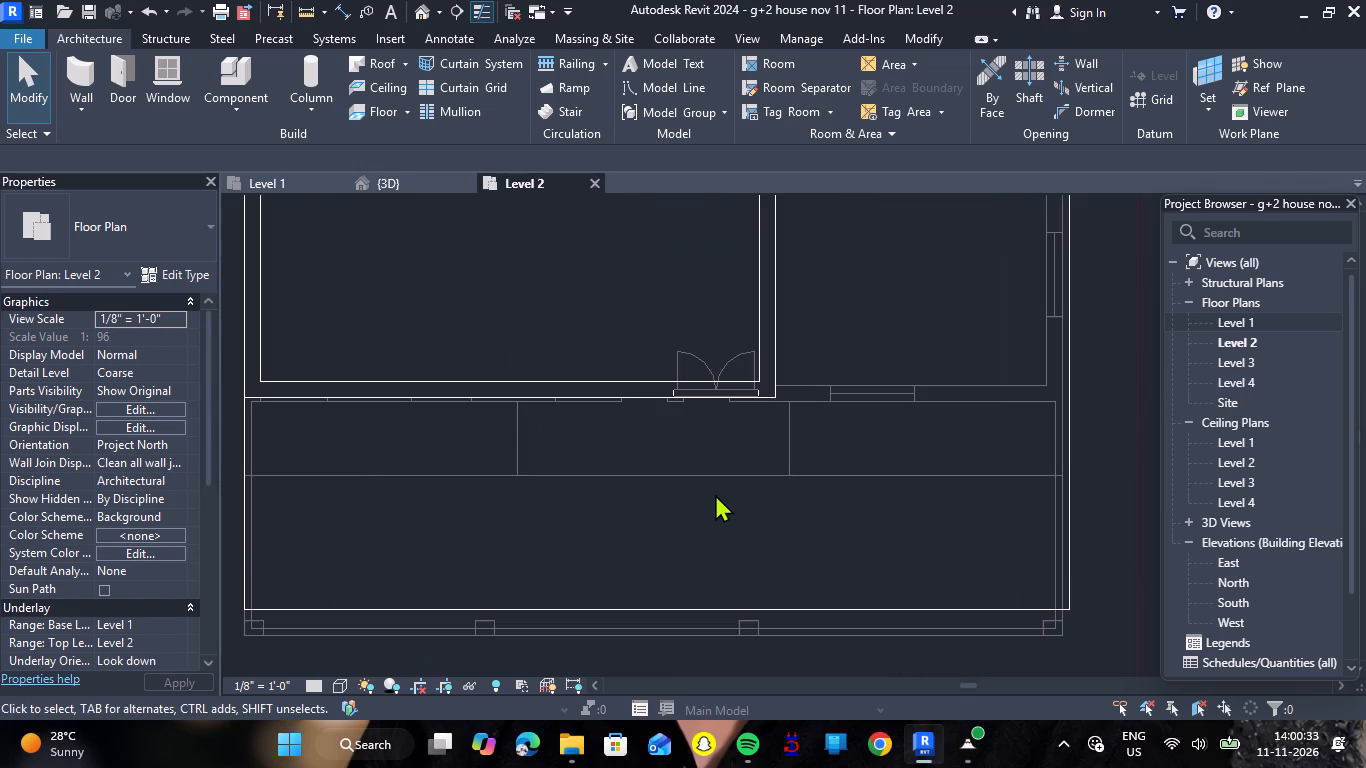
pyautogui.scroll(2, 715, 494)
pyautogui.scroll(-7, 715, 494)
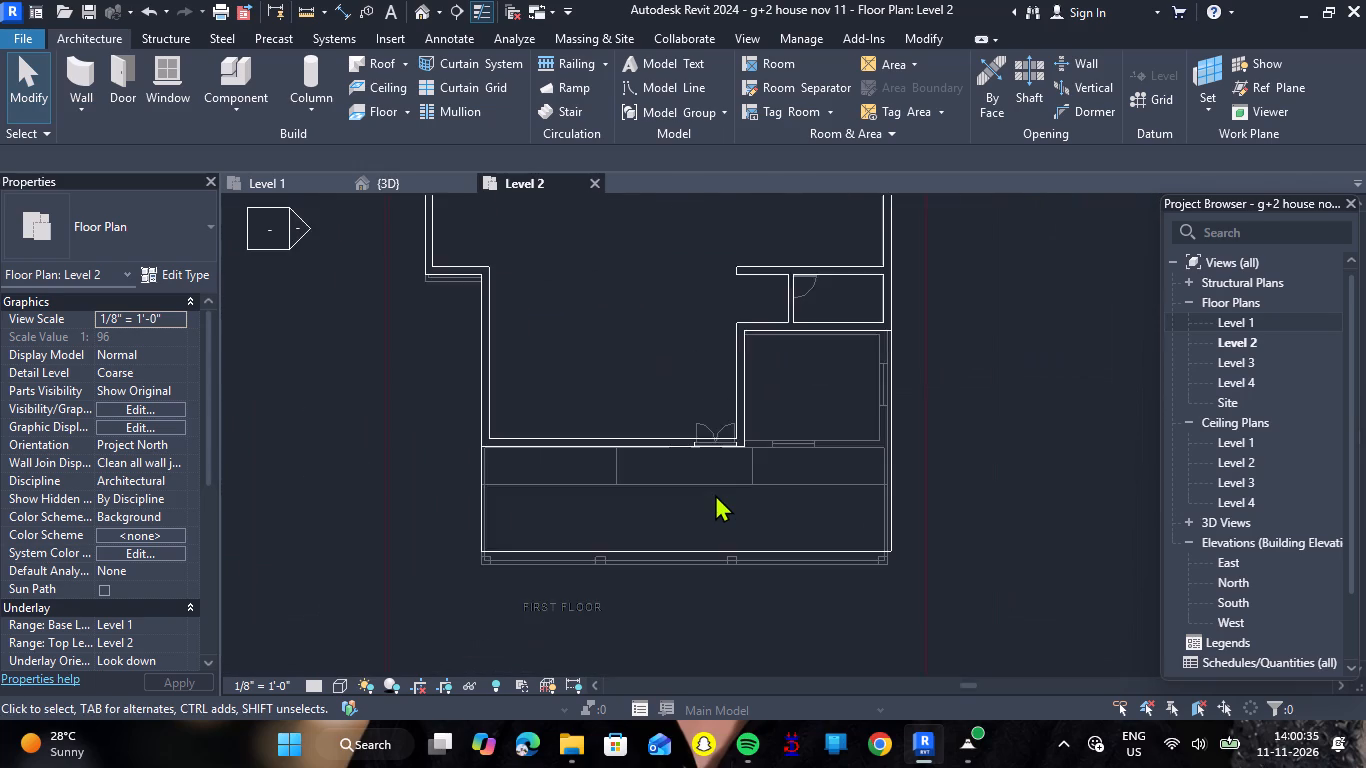
pyautogui.scroll(-8, 715, 494)
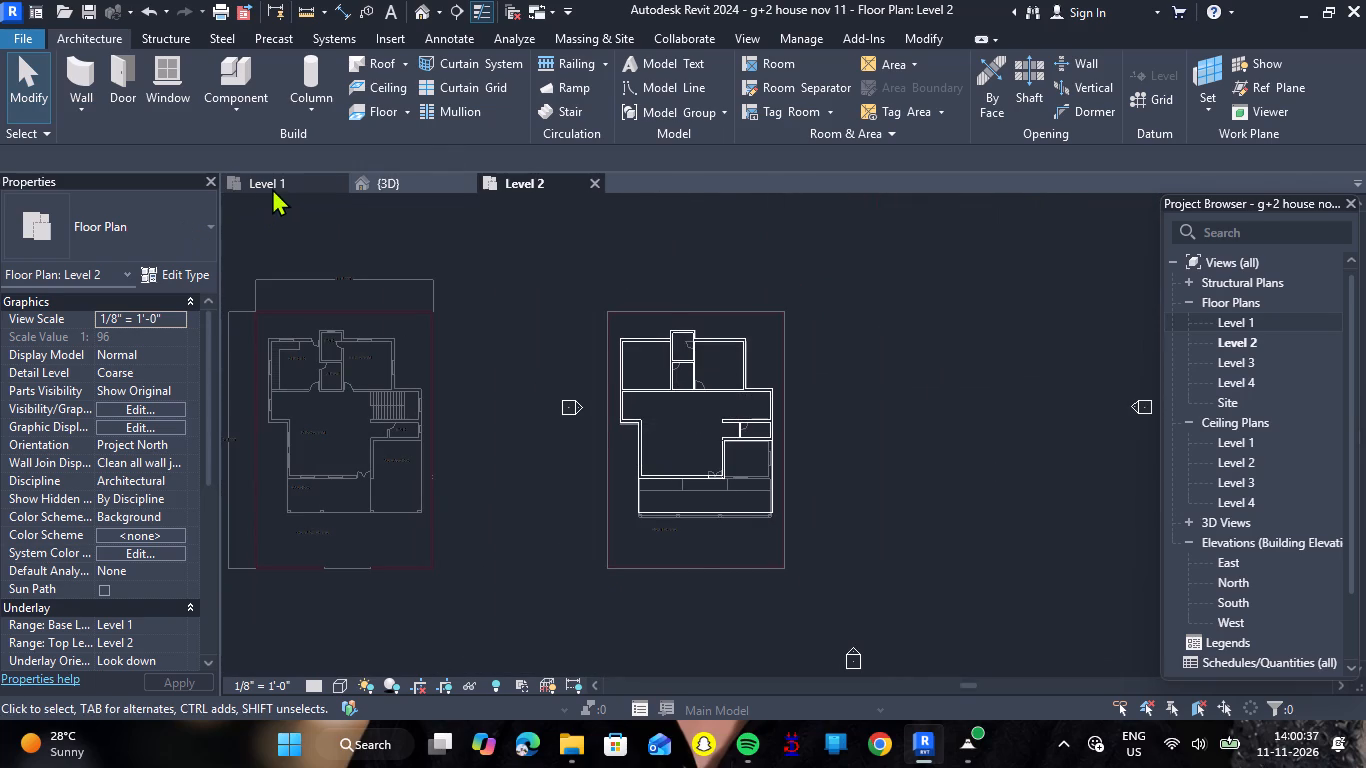
# Check on the Level 1 plan how the first-floor bedrooms, bath and open area align with the modelled walls beneath.
pyautogui.click(272, 186)
pyautogui.scroll(-18, 501, 428)
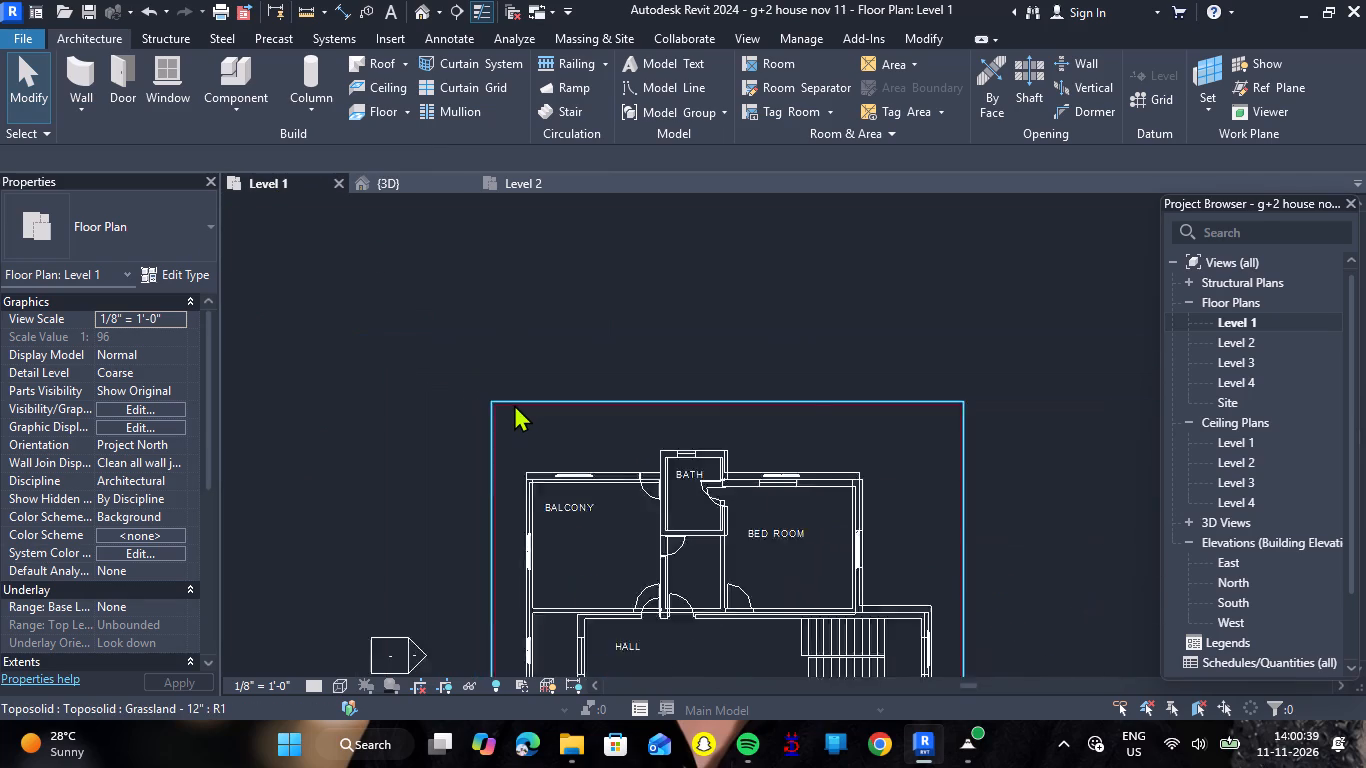
pyautogui.scroll(-5, 514, 404)
pyautogui.scroll(7, 585, 613)
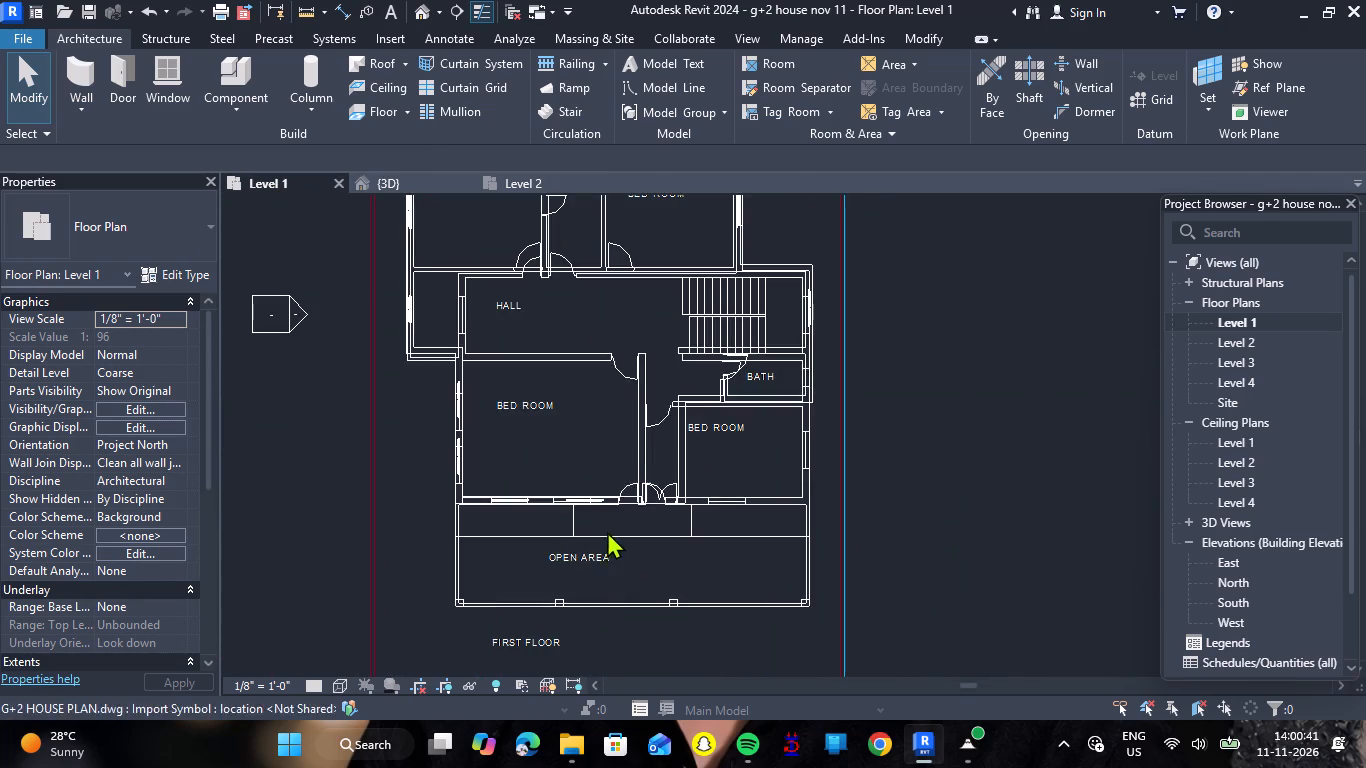
pyautogui.scroll(7, 616, 512)
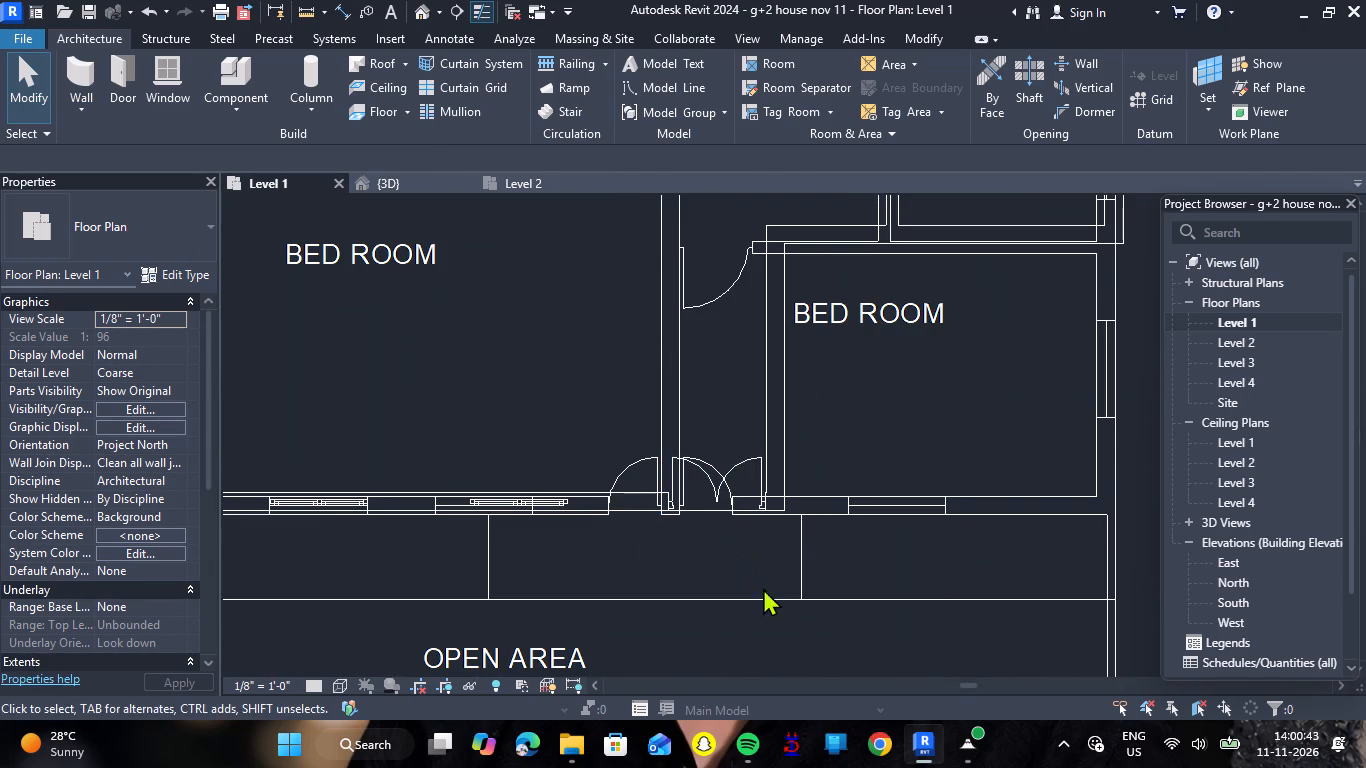
pyautogui.scroll(-6, 815, 470)
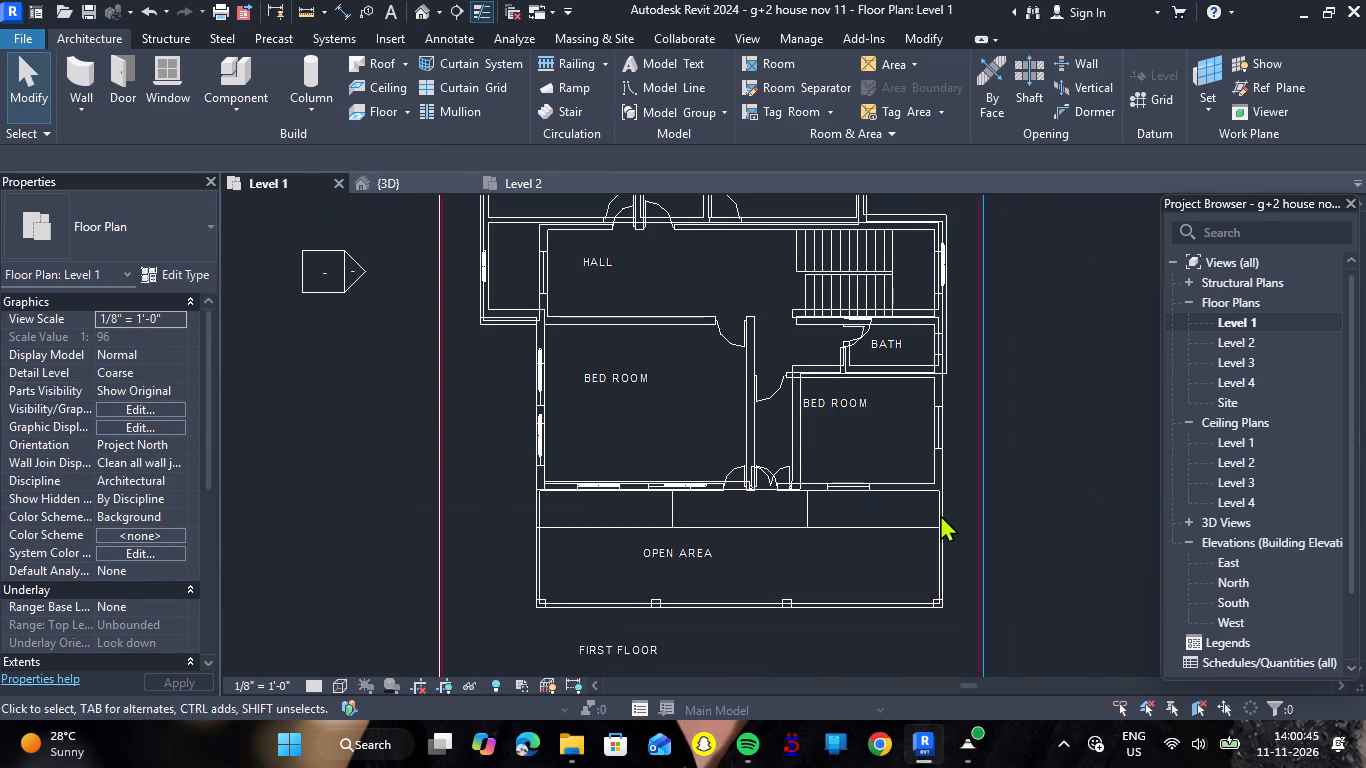
# Select G+2 HOUSE PLAN.dwg on Level 1 and fine-tune its vertical alignment with small nudges down and up near the open area.
pyautogui.click(977, 522)
pyautogui.scroll(-5, 949, 523)
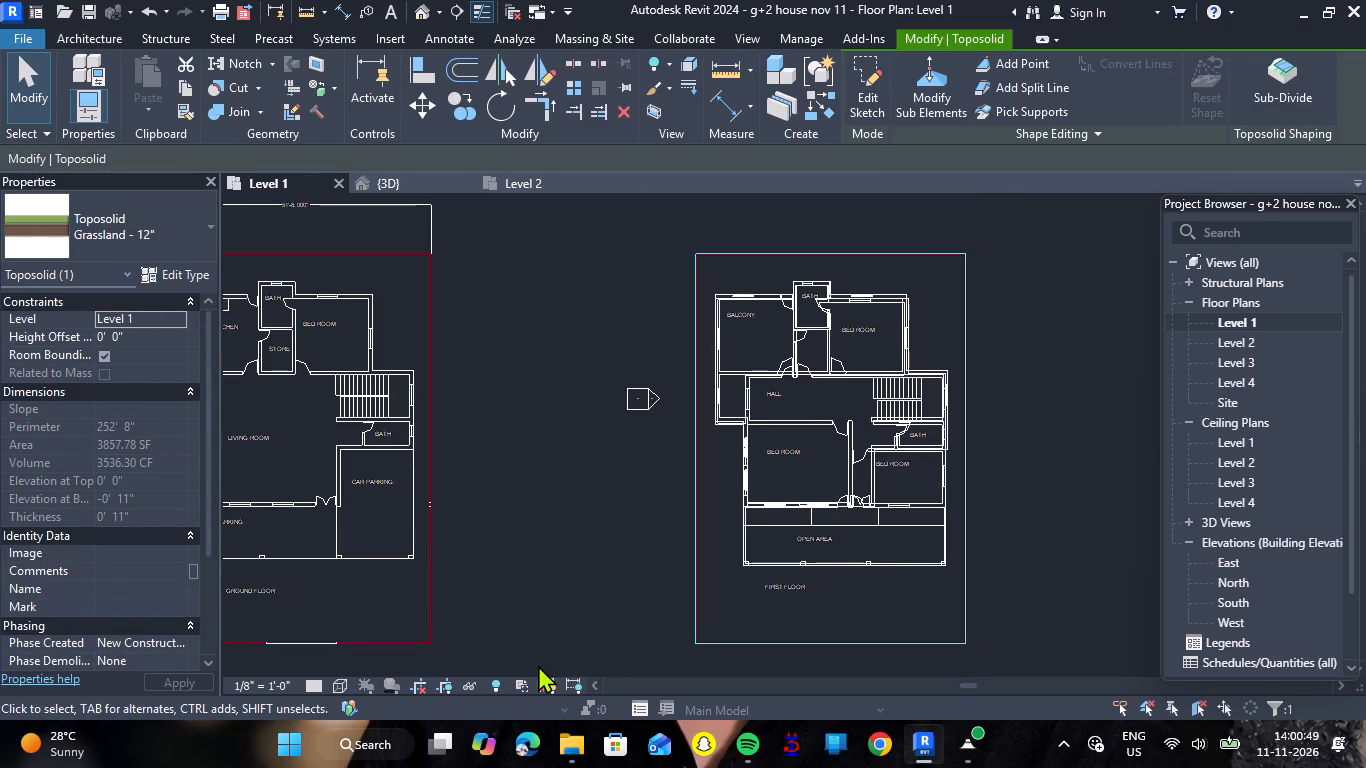
pyautogui.scroll(-4, 544, 465)
pyautogui.click(480, 317)
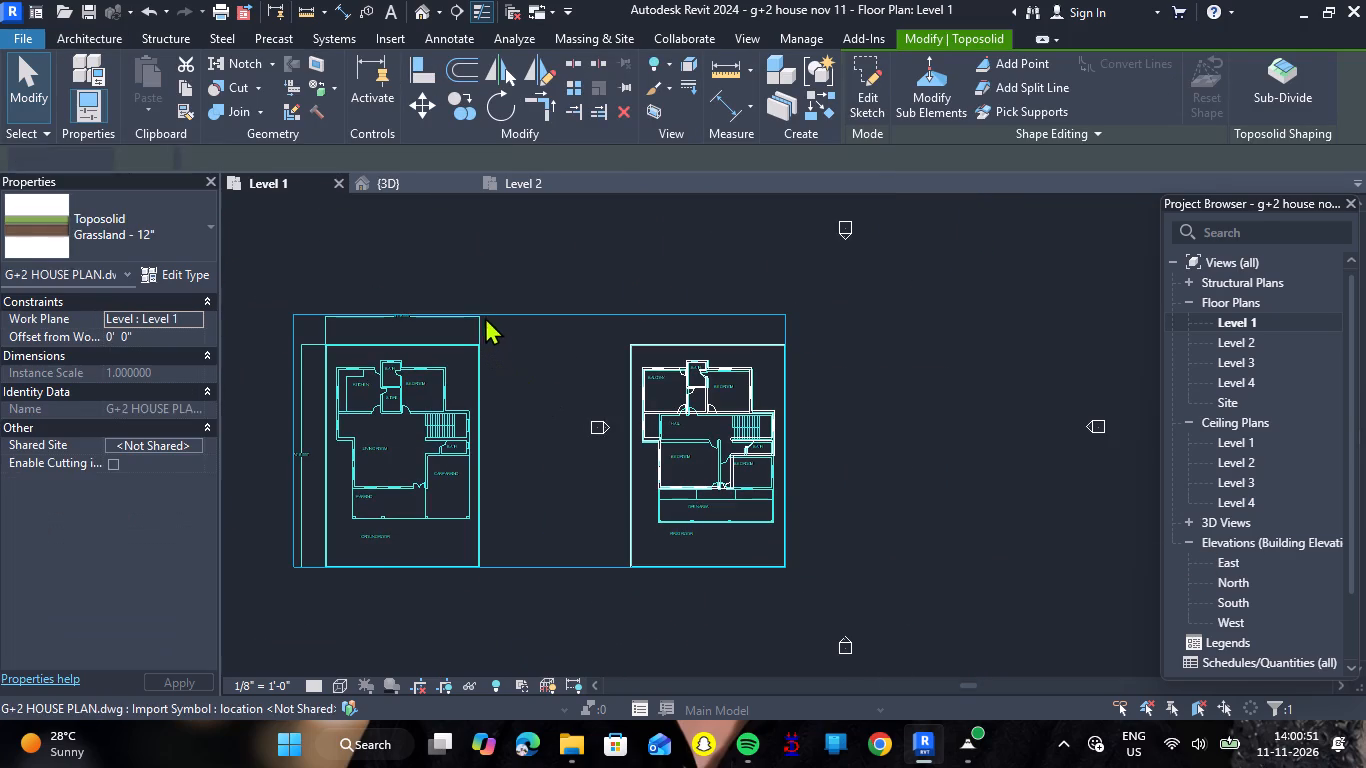
pyautogui.scroll(8, 777, 510)
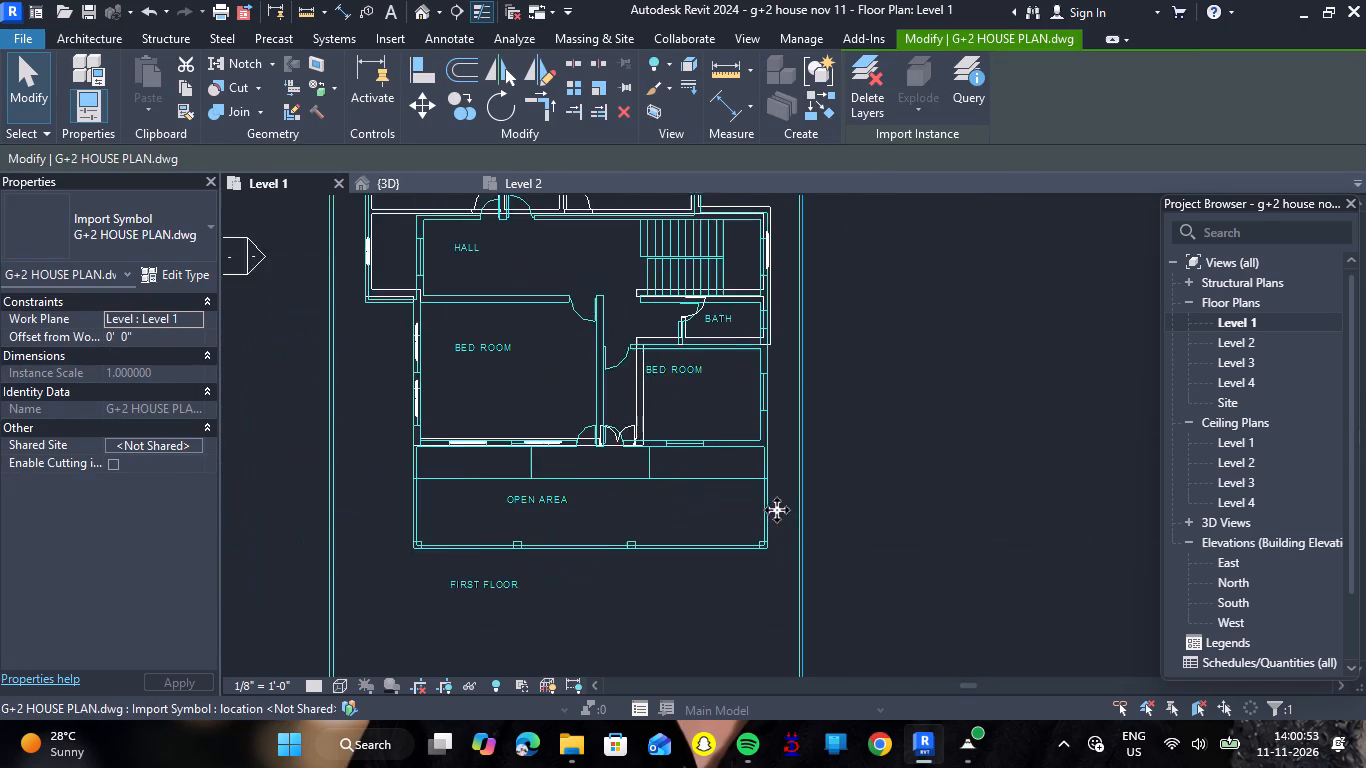
pyautogui.scroll(2, 777, 510)
pyautogui.press('Down')
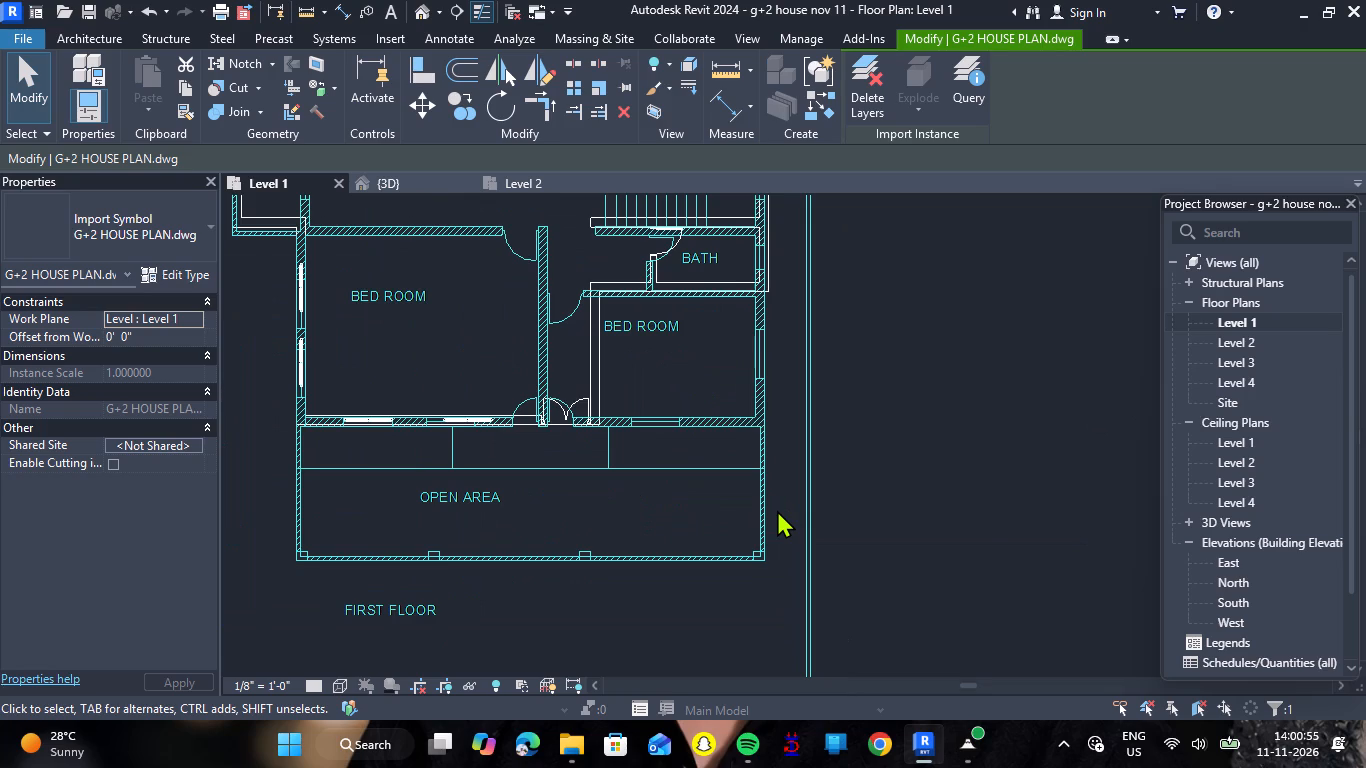
pyautogui.press('Up')
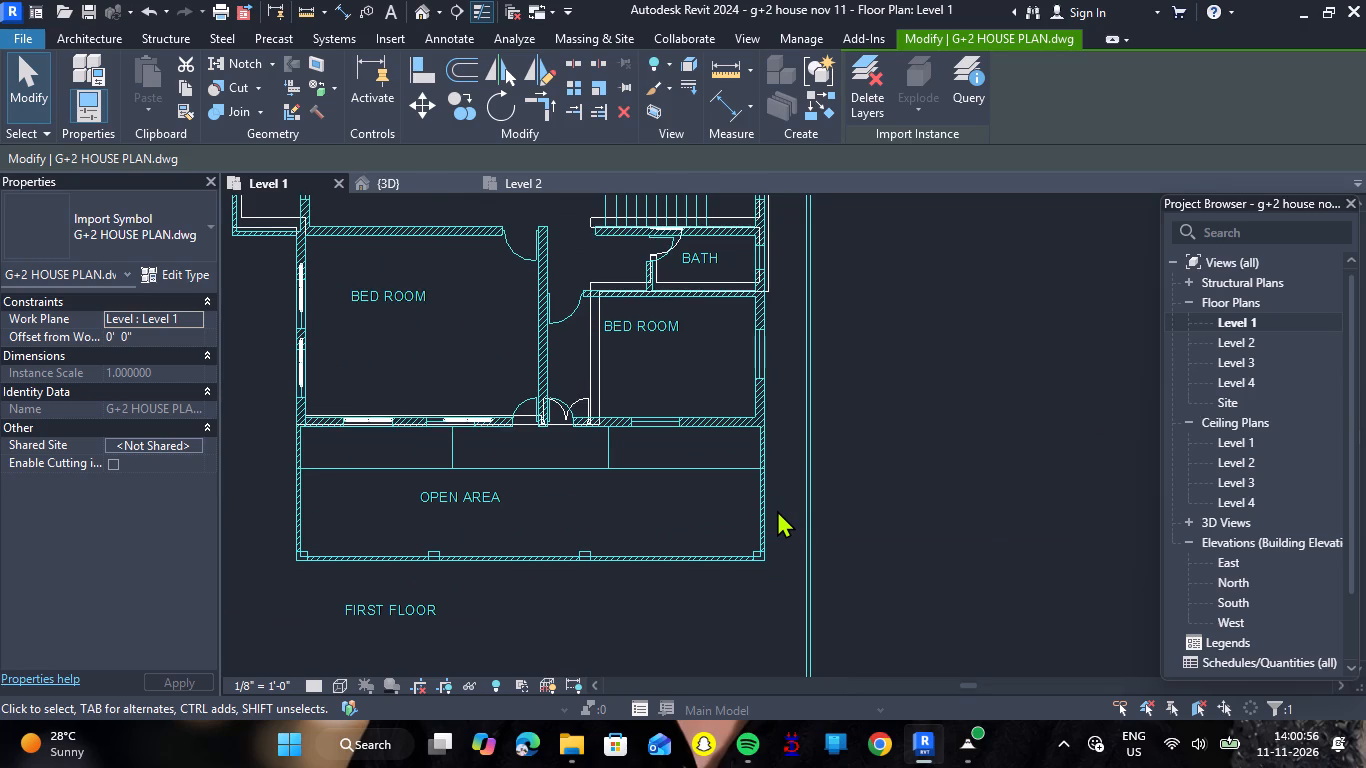
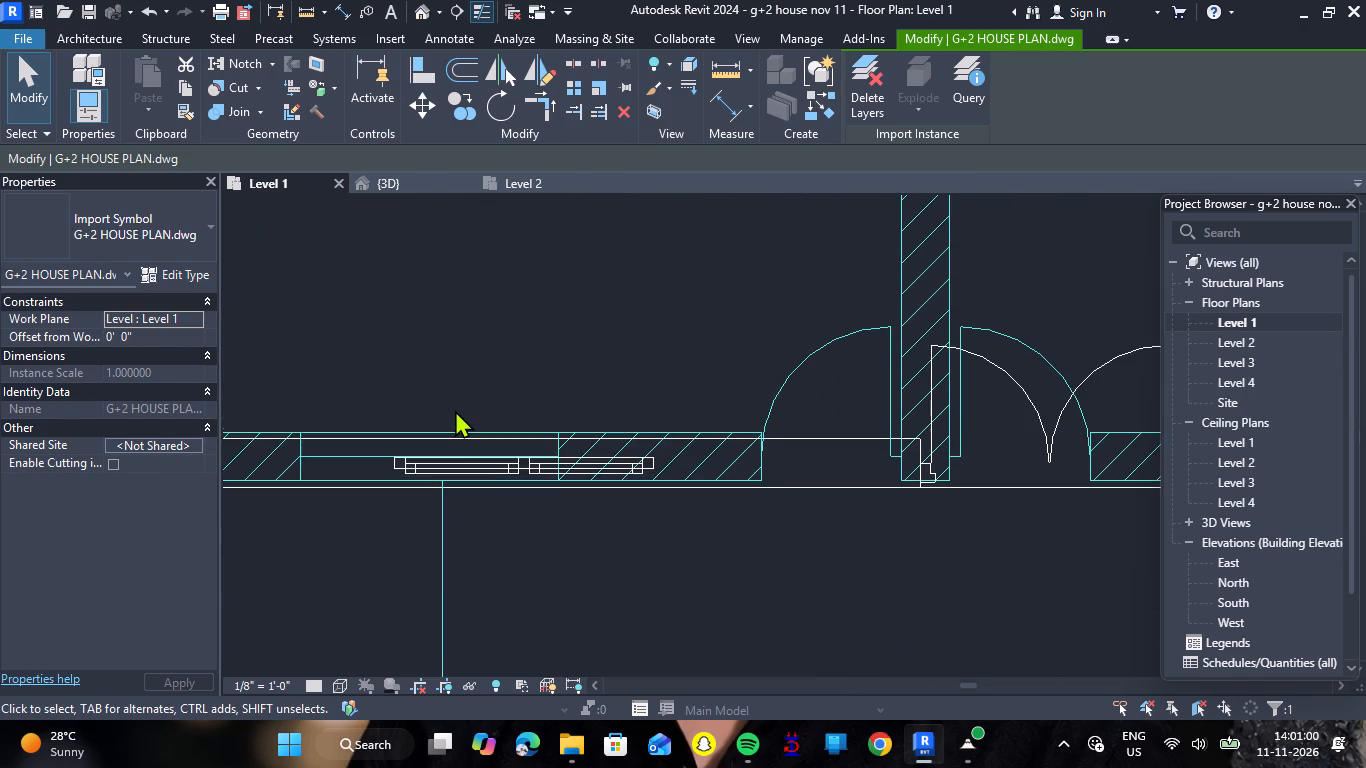
# Nudge G+2 HOUSE PLAN.dwg slightly down on Level 1 to bring its hatched horizontal wall onto the modelled wall's edges.
pyautogui.press('Down')
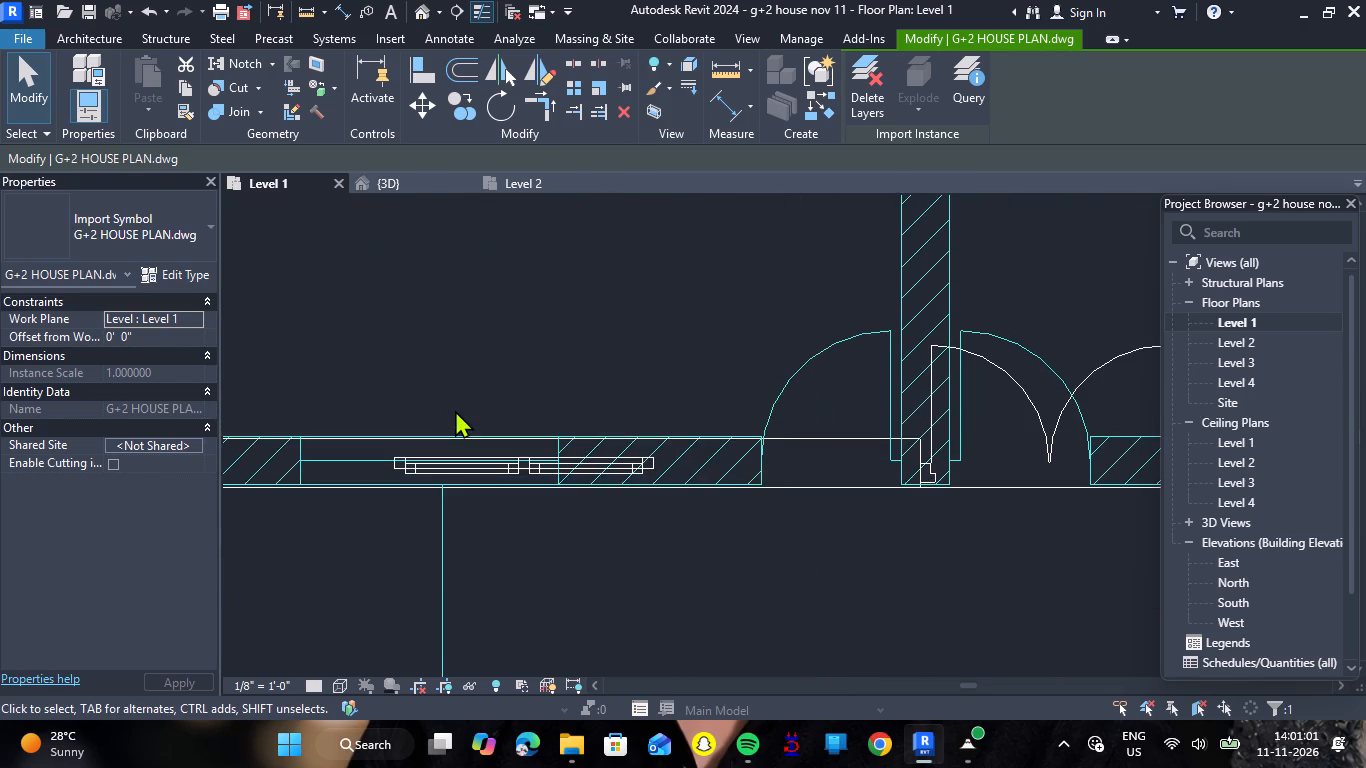
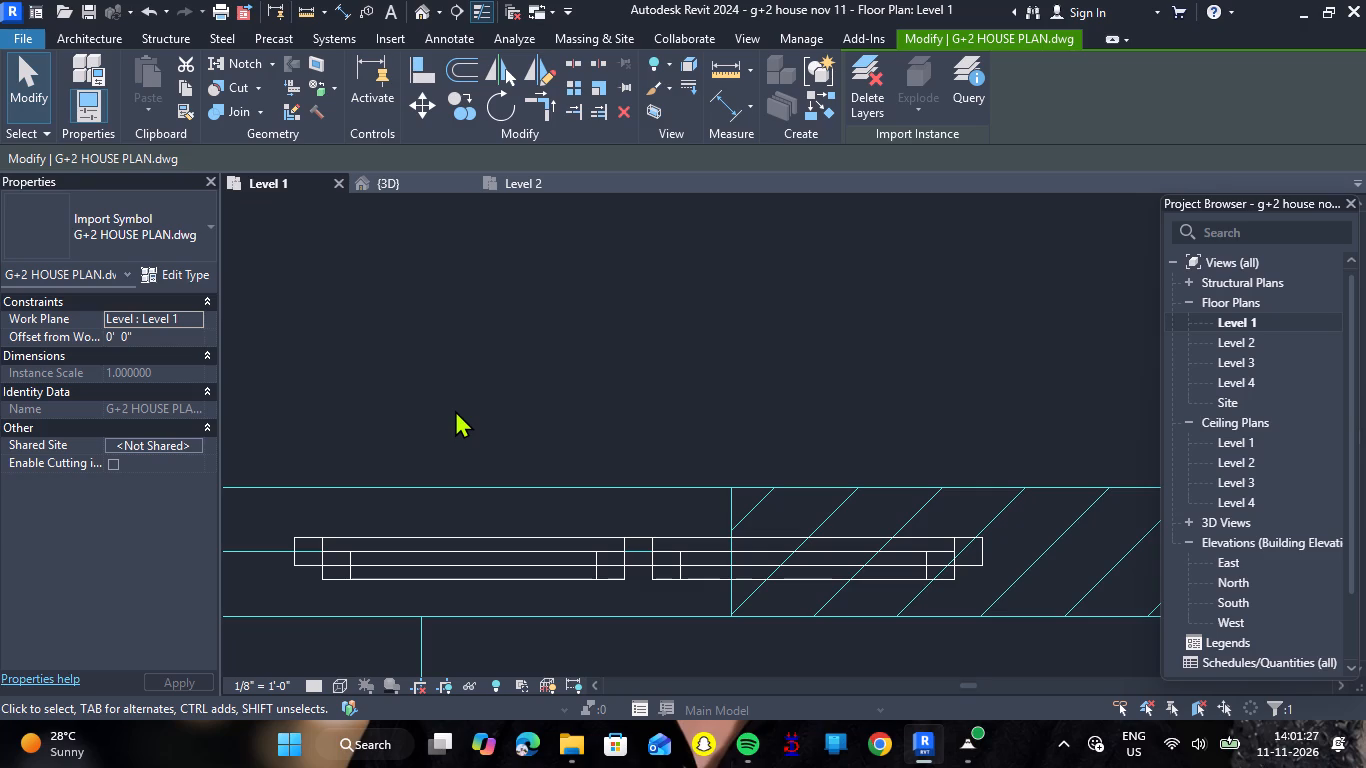
# Deselect the imported drawing on Level 1 and set the Level 2 floor plan's visual style to Hidden Line.
pyautogui.scroll(-8, 562, 446)
pyautogui.click(585, 334)
pyautogui.scroll(-4, 625, 410)
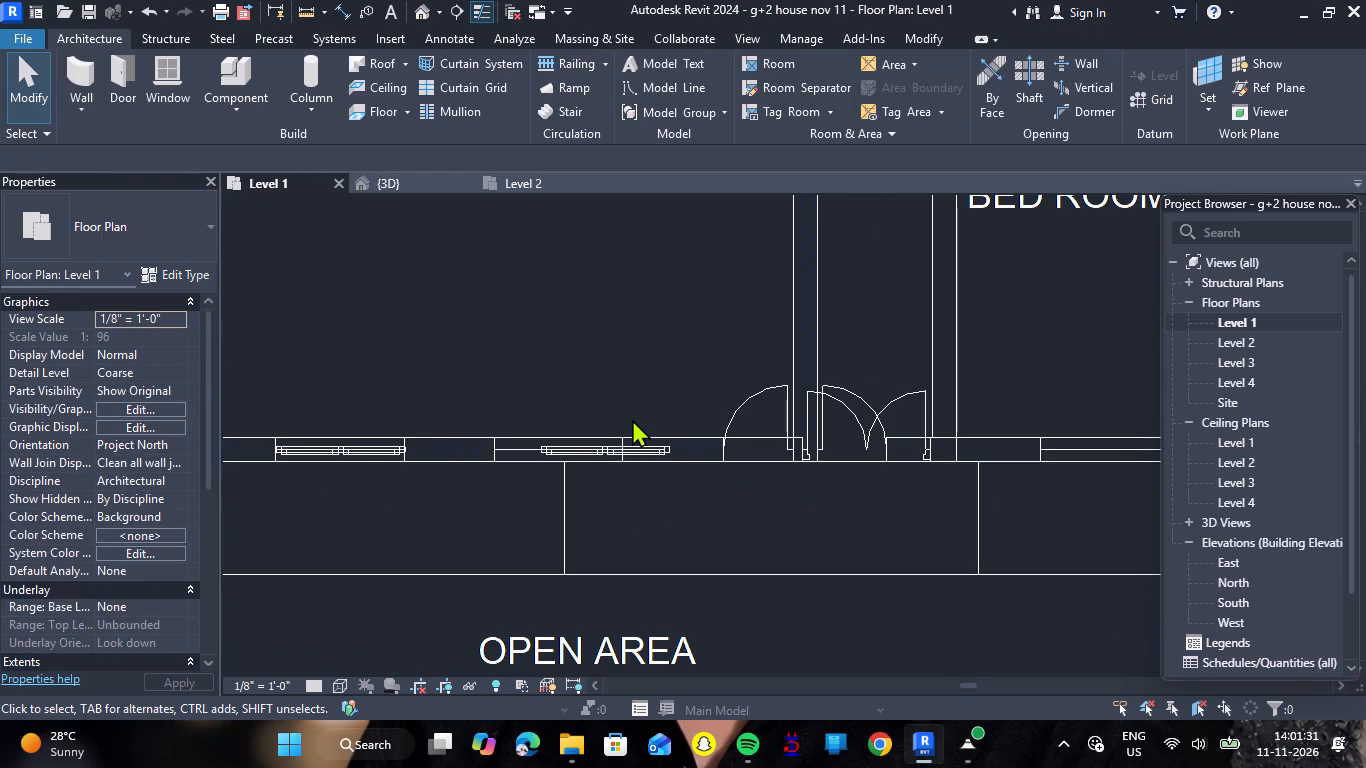
pyautogui.scroll(-8, 632, 419)
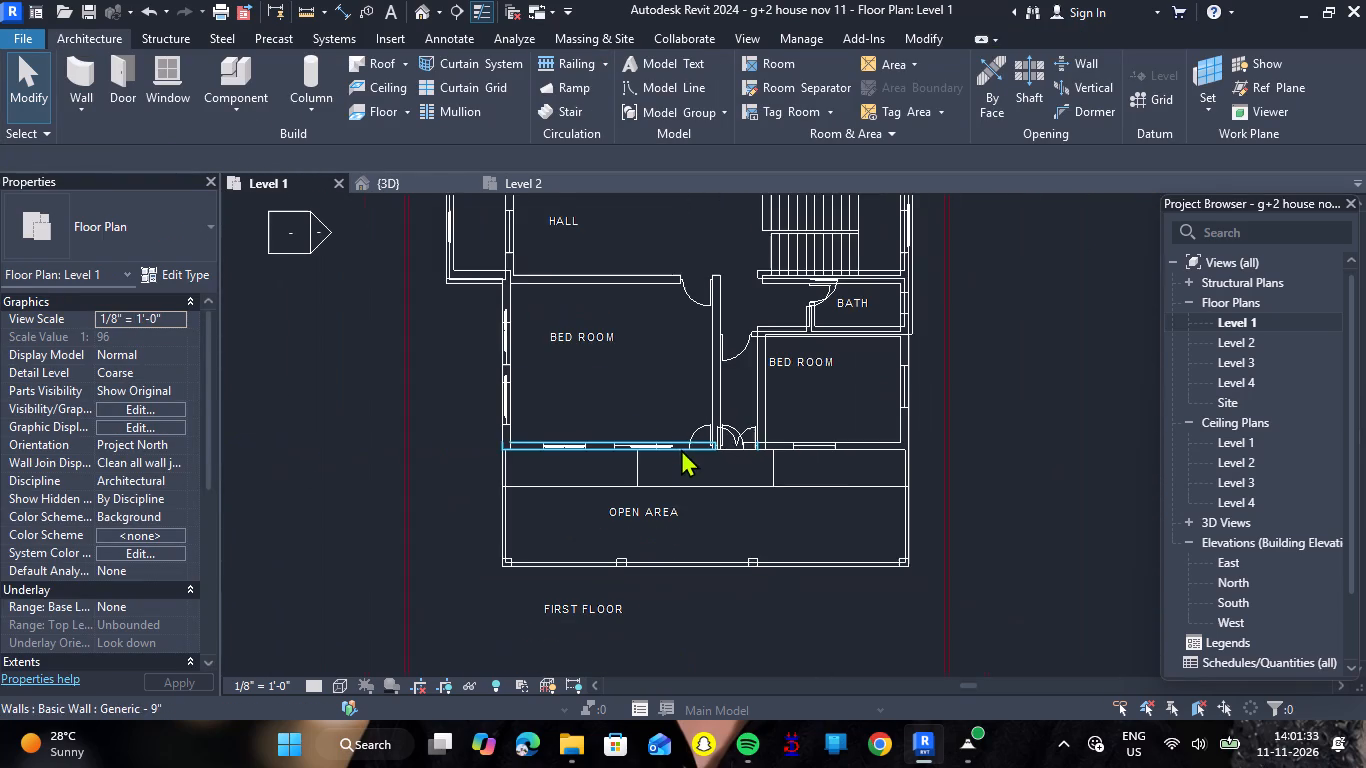
pyautogui.scroll(2, 834, 481)
pyautogui.scroll(-3, 836, 471)
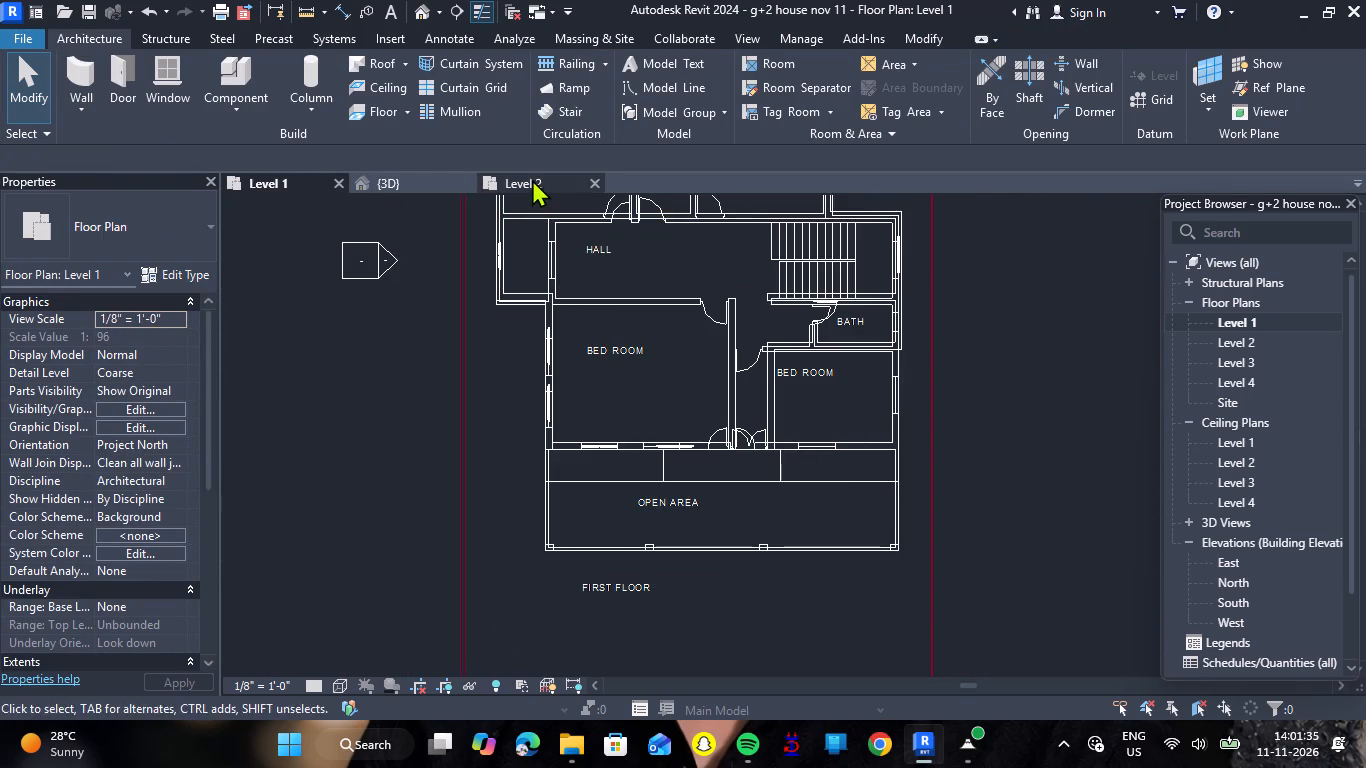
pyautogui.click(532, 179)
pyautogui.scroll(11, 704, 504)
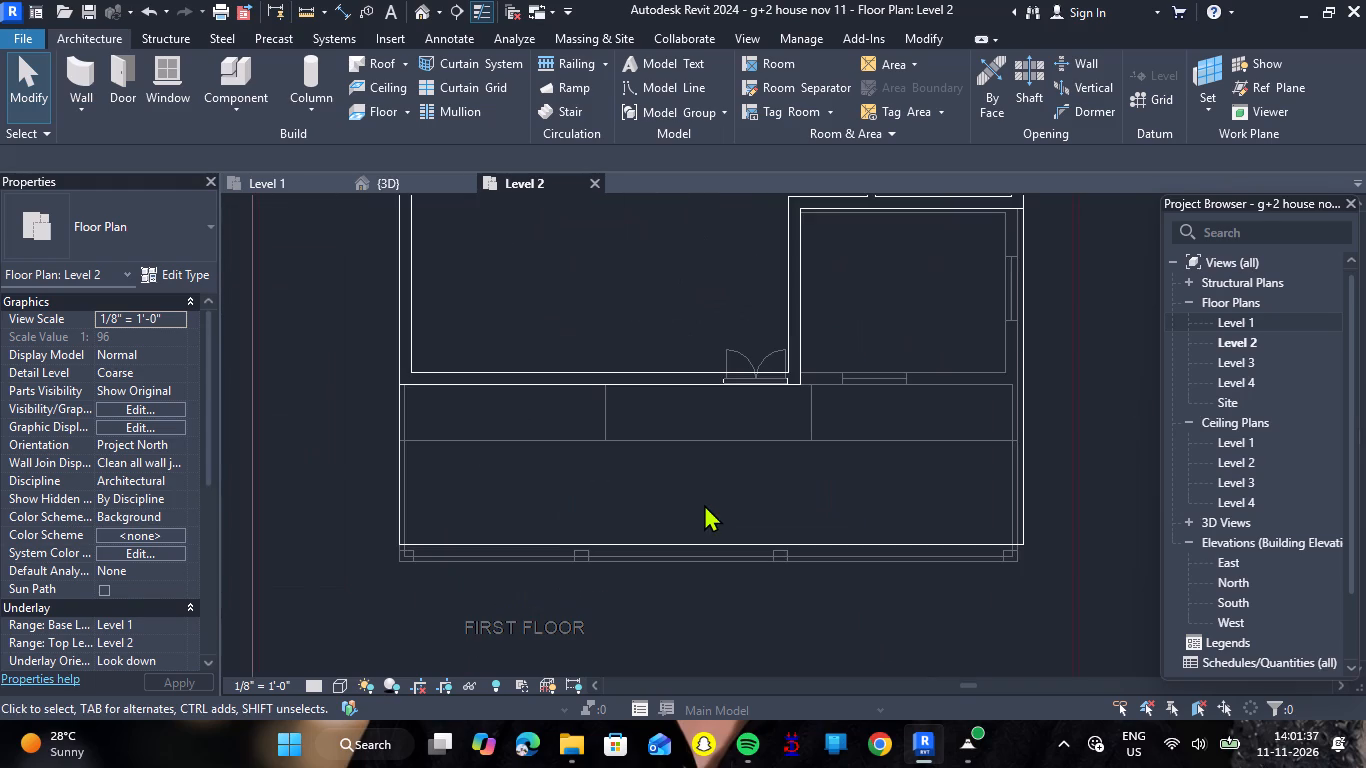
pyautogui.click(345, 686)
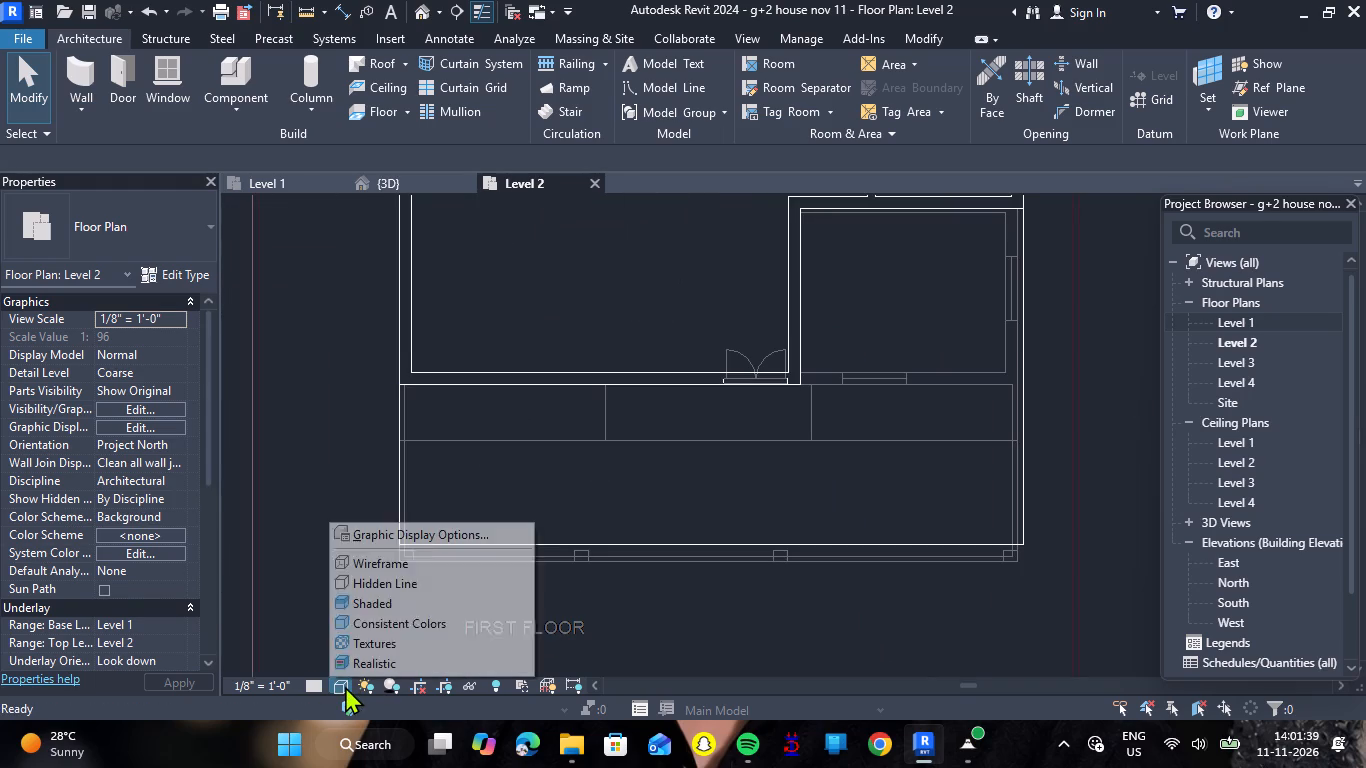
pyautogui.click(396, 580)
# Examine how the Level 2 walls line up with the underlaid first-floor drawing, especially around the projecting bath.
pyautogui.scroll(-4, 846, 434)
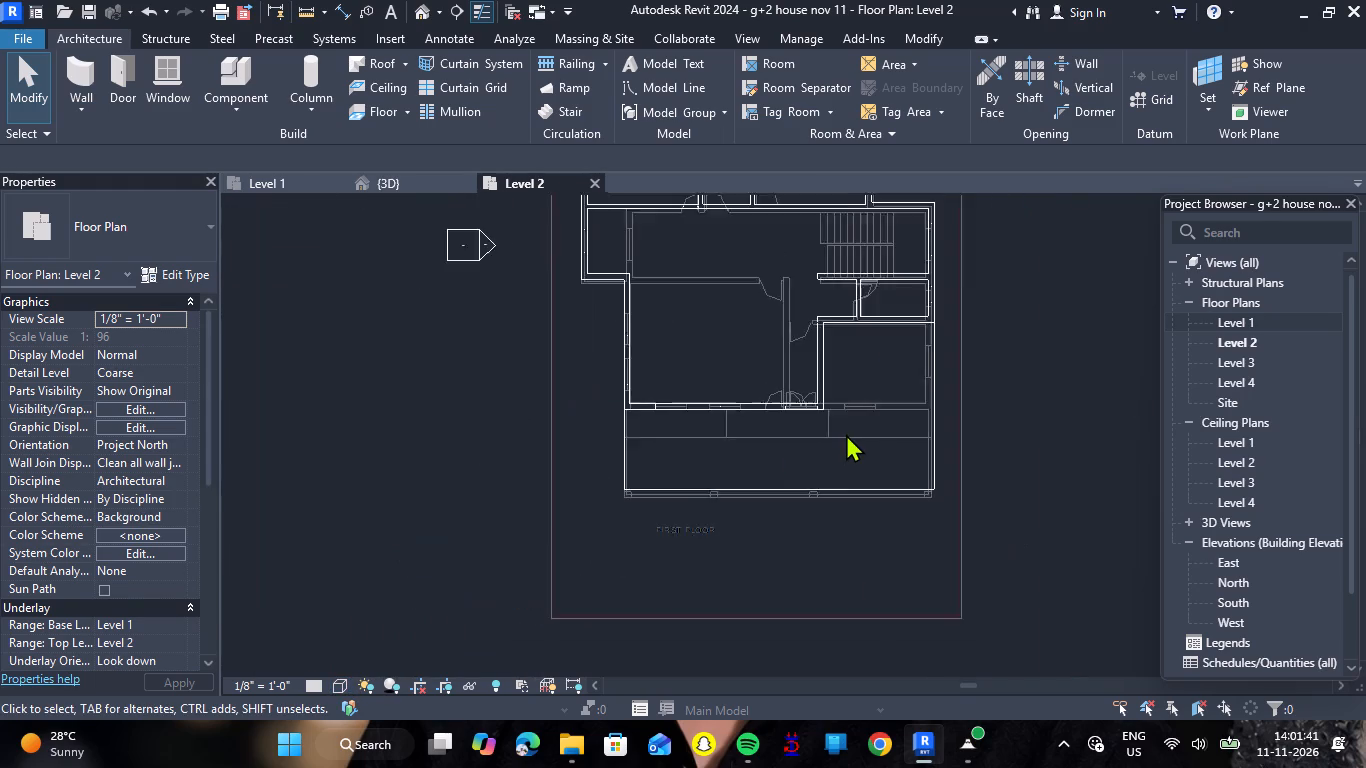
pyautogui.scroll(-6, 846, 434)
pyautogui.scroll(7, 761, 246)
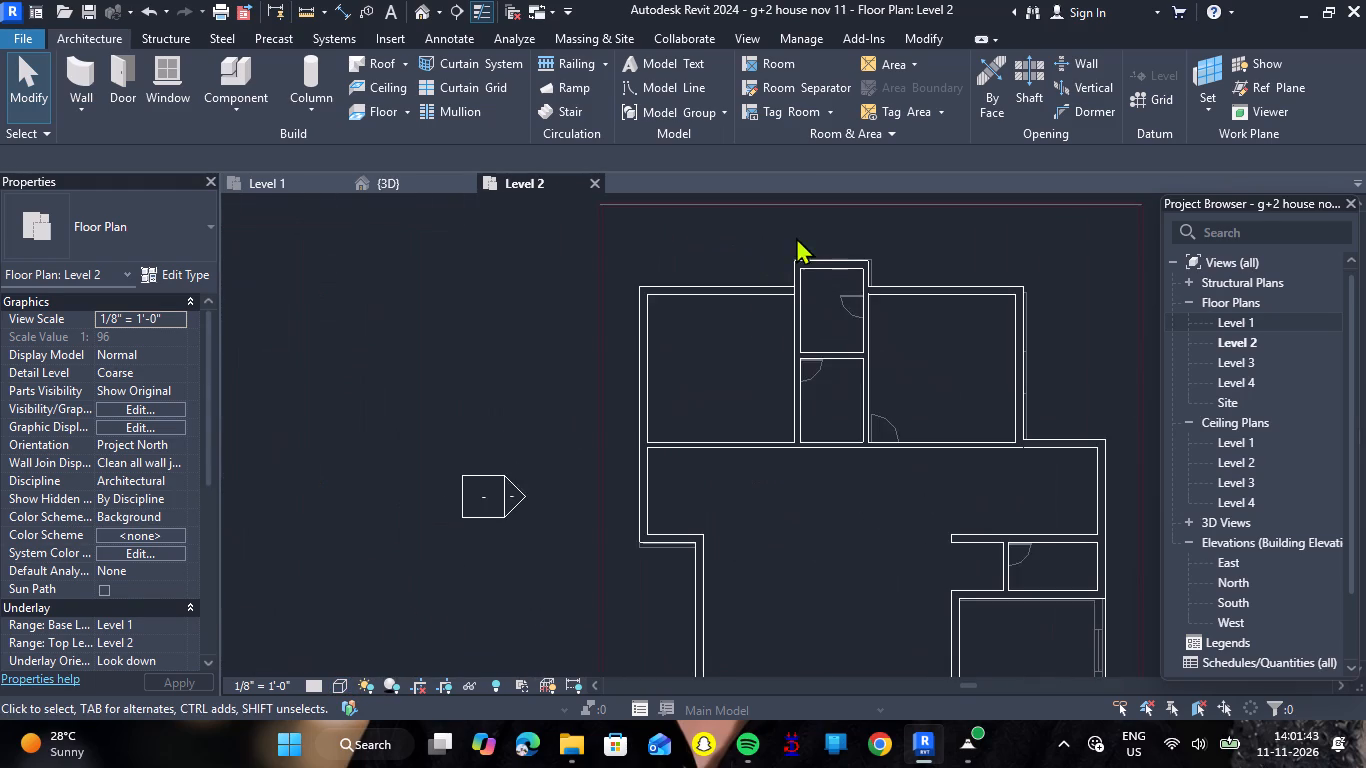
pyautogui.scroll(5, 804, 250)
pyautogui.scroll(3, 913, 278)
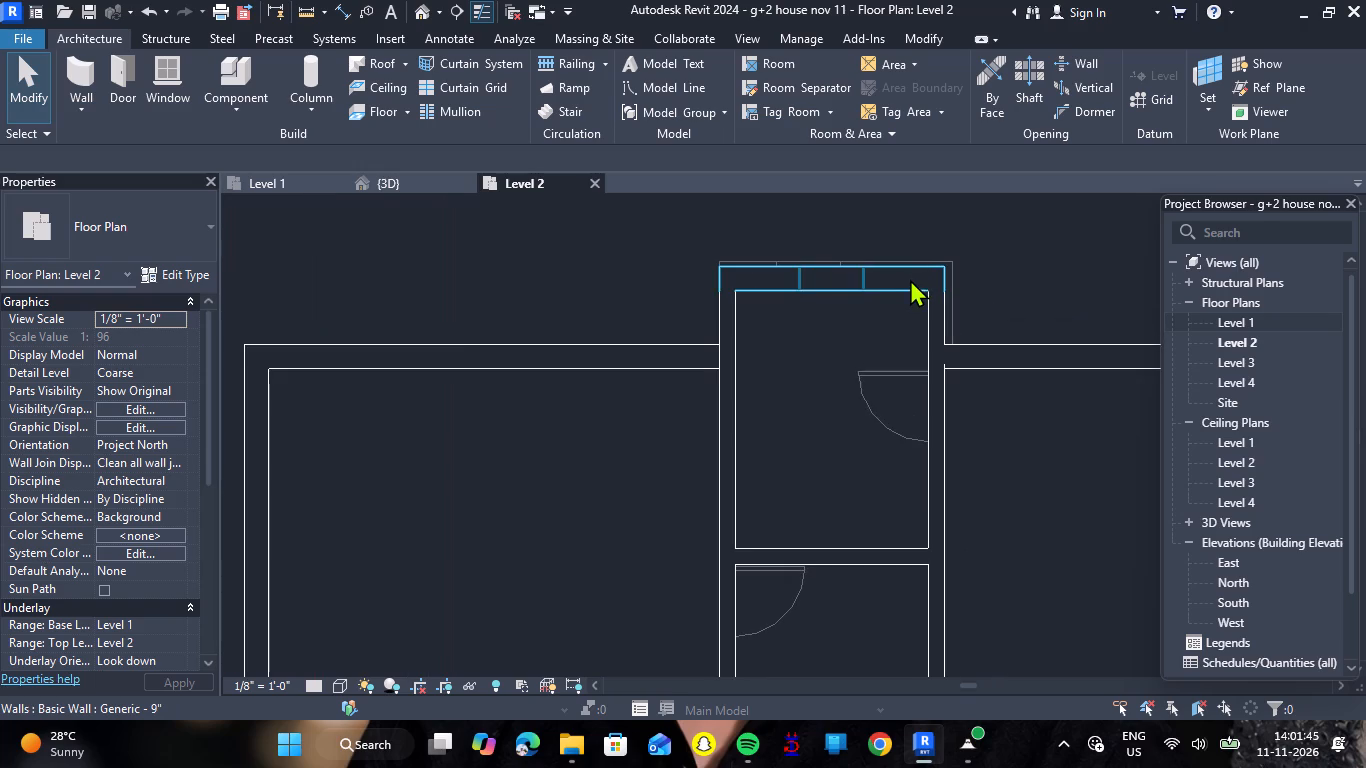
pyautogui.scroll(-5, 857, 403)
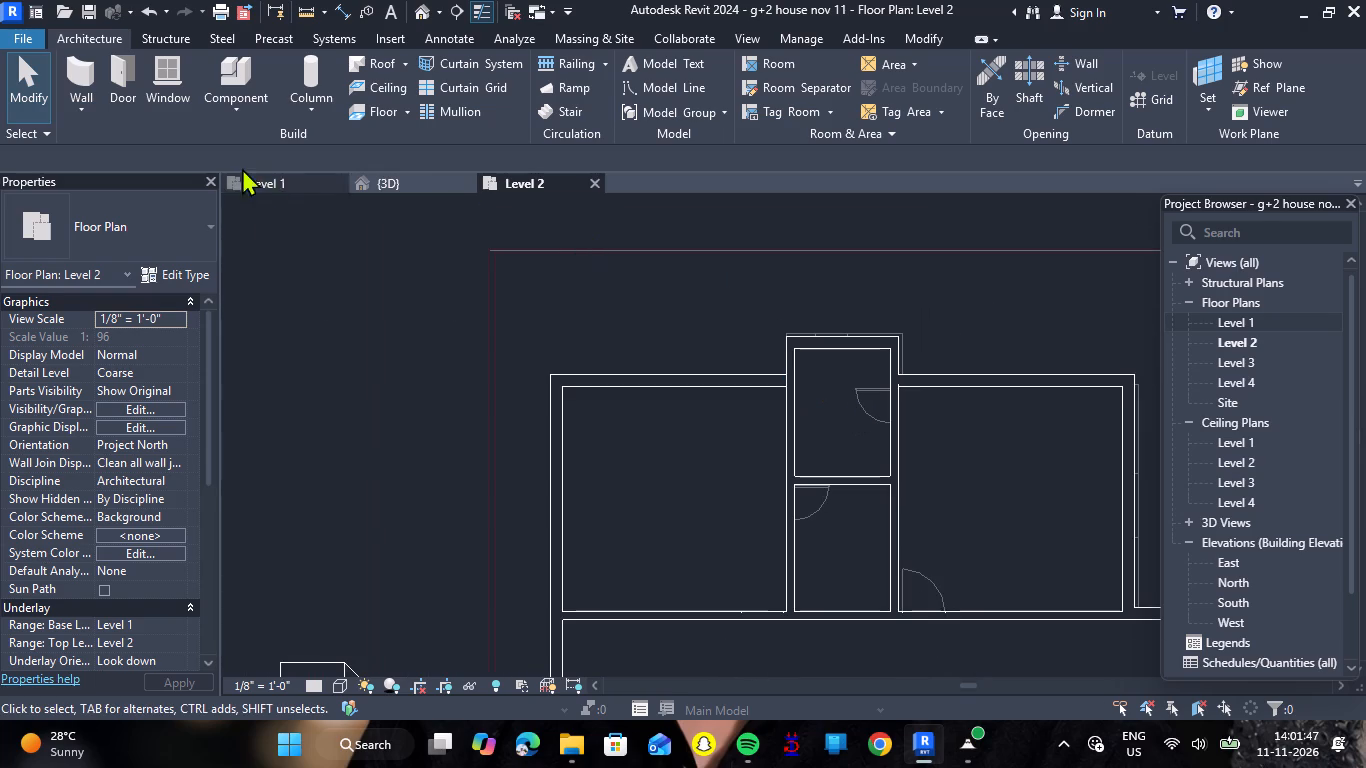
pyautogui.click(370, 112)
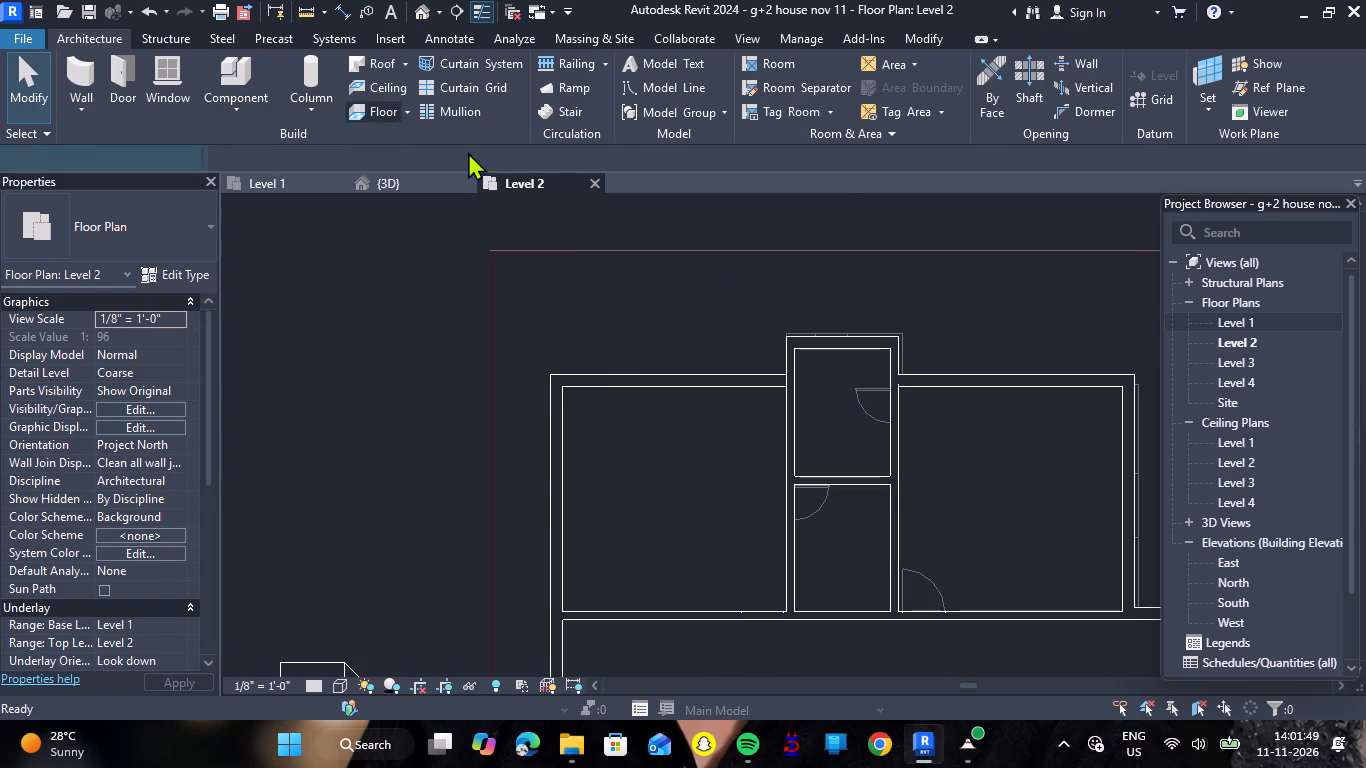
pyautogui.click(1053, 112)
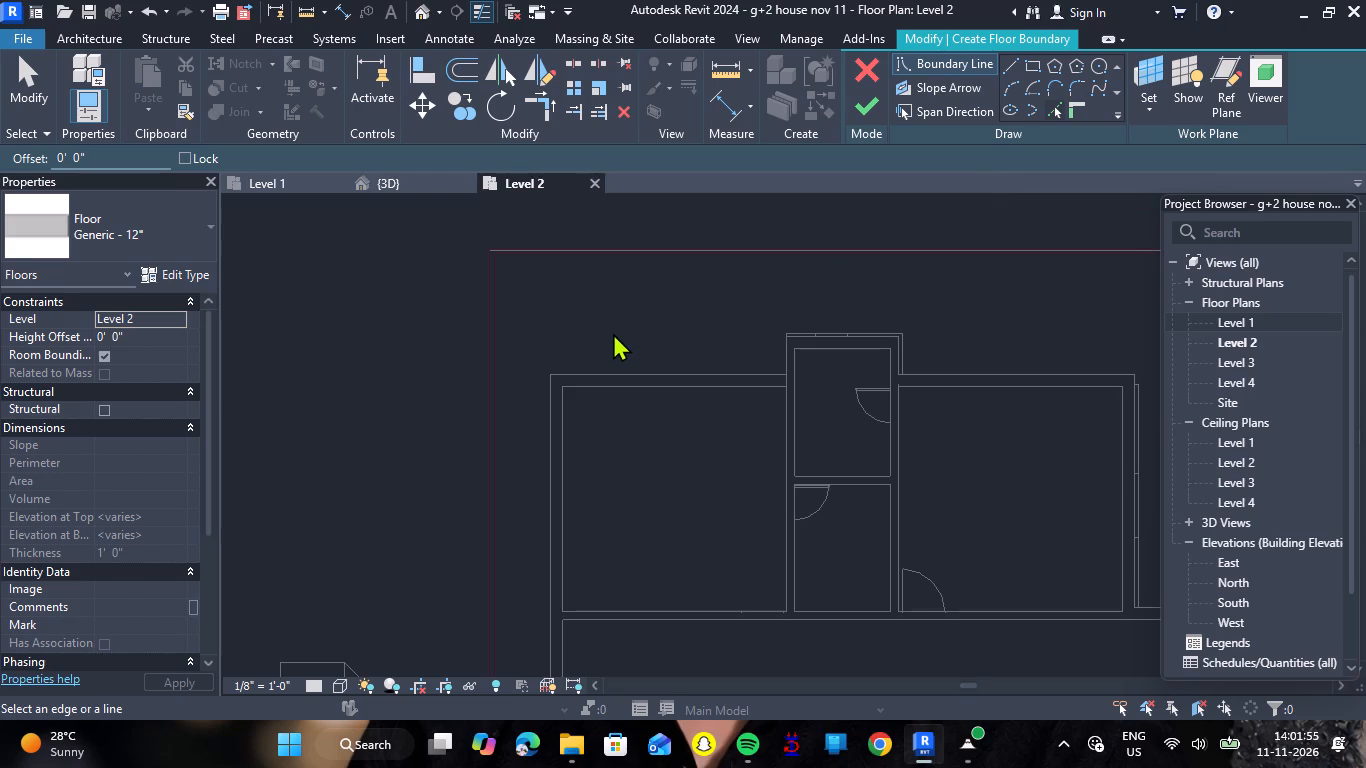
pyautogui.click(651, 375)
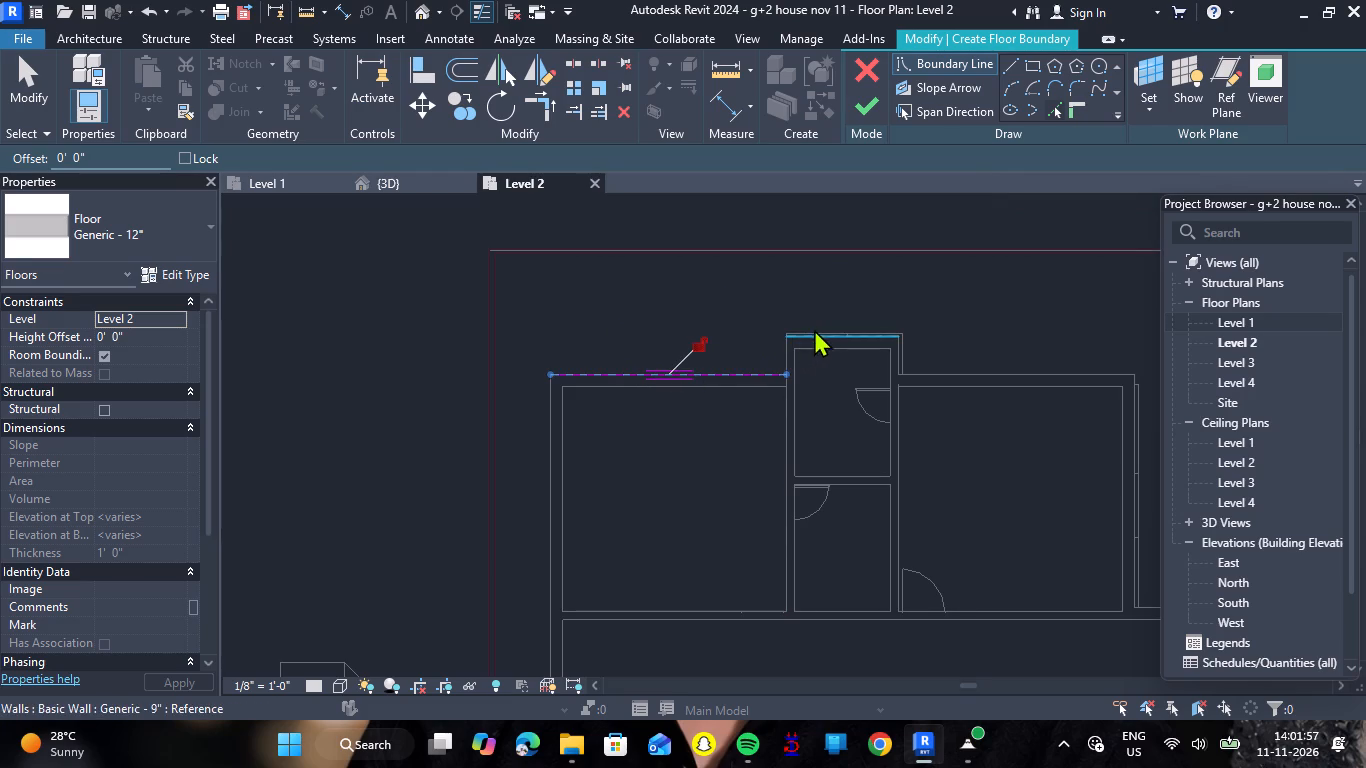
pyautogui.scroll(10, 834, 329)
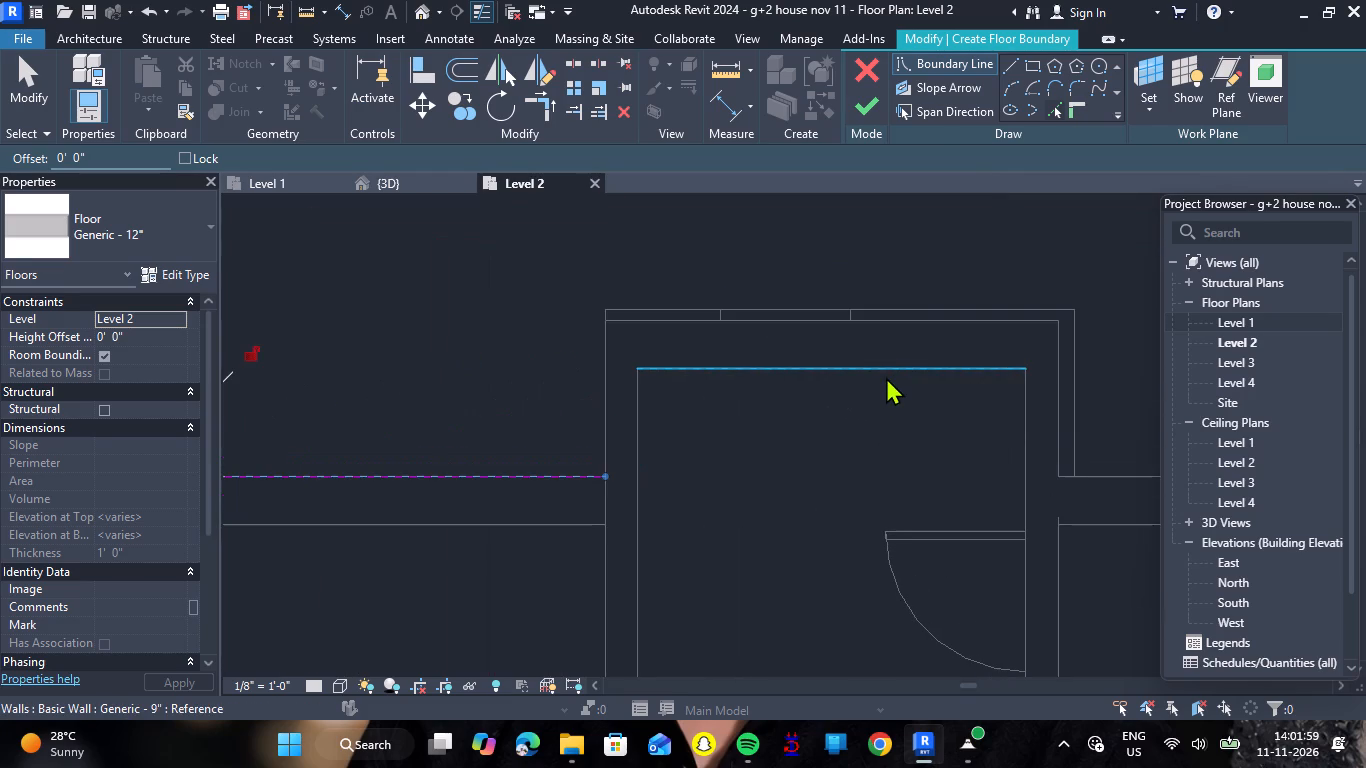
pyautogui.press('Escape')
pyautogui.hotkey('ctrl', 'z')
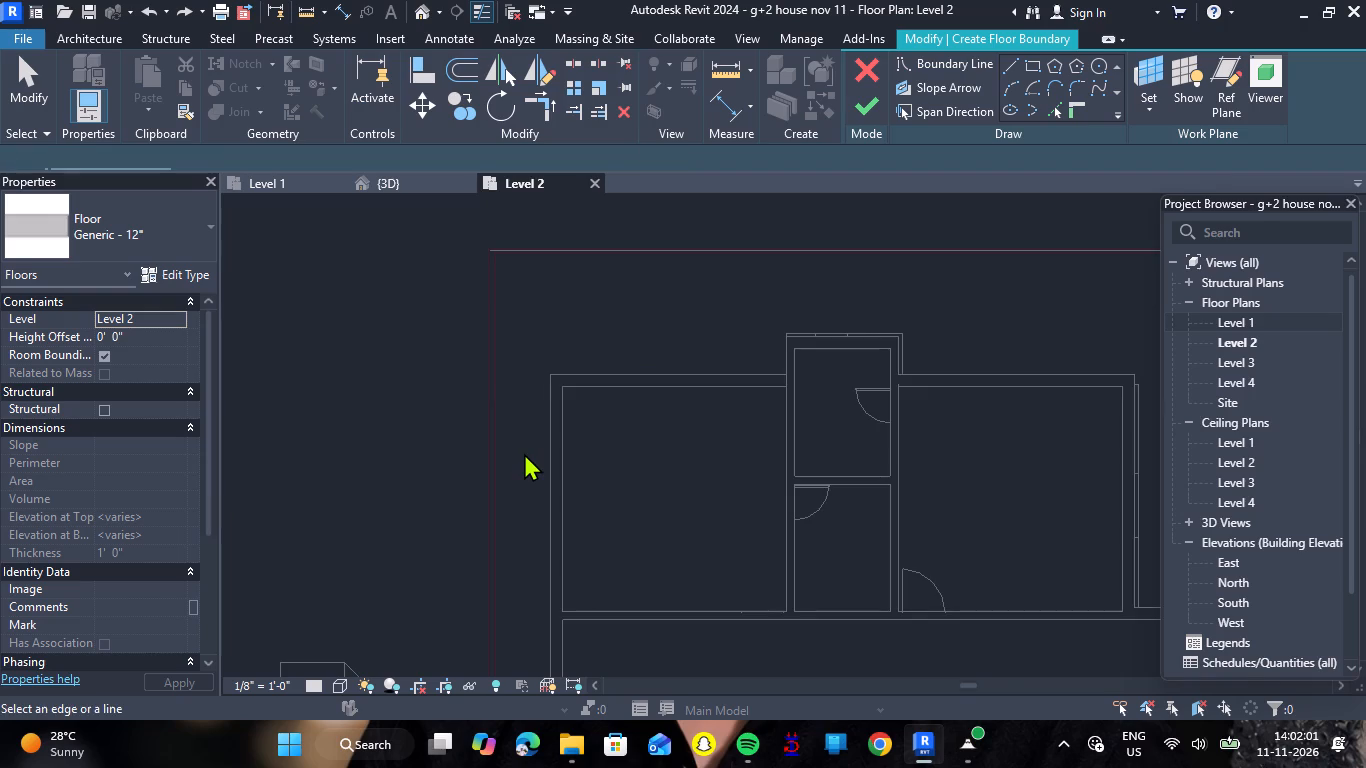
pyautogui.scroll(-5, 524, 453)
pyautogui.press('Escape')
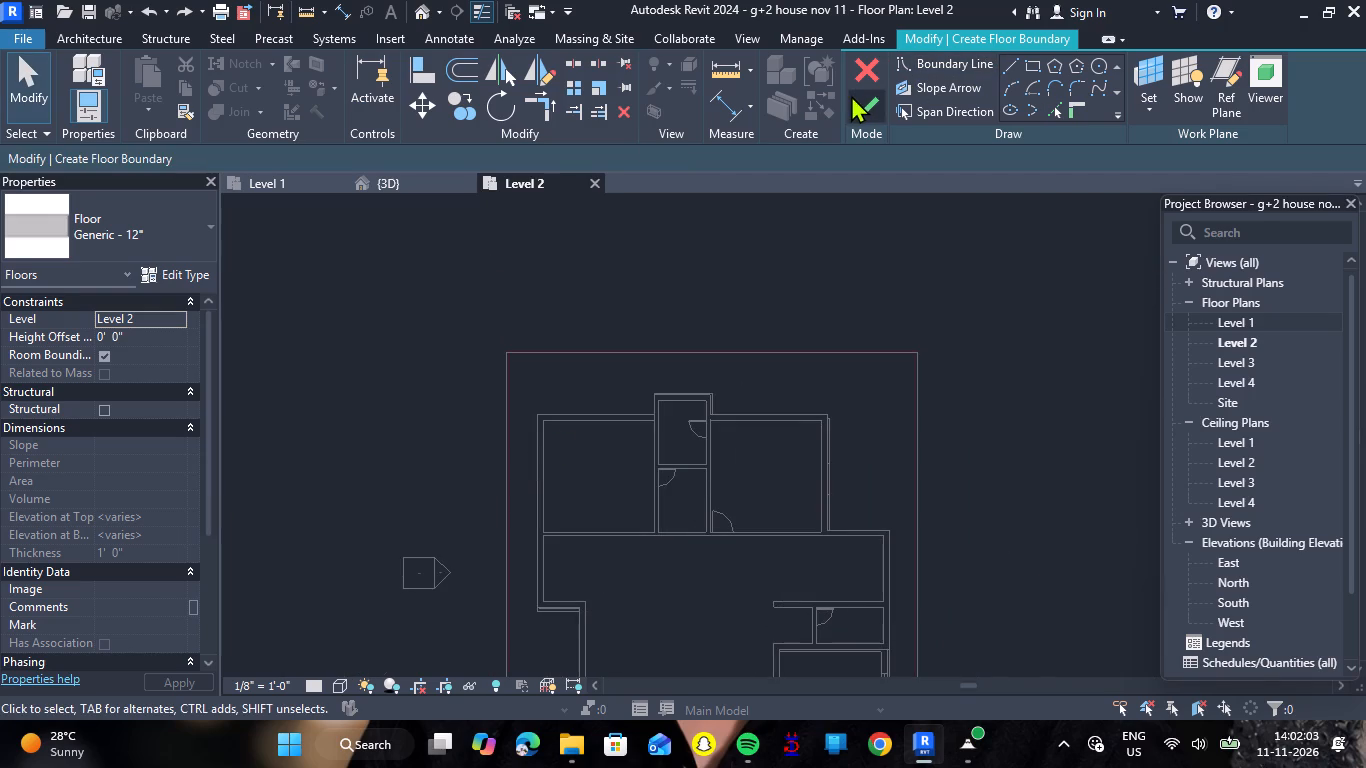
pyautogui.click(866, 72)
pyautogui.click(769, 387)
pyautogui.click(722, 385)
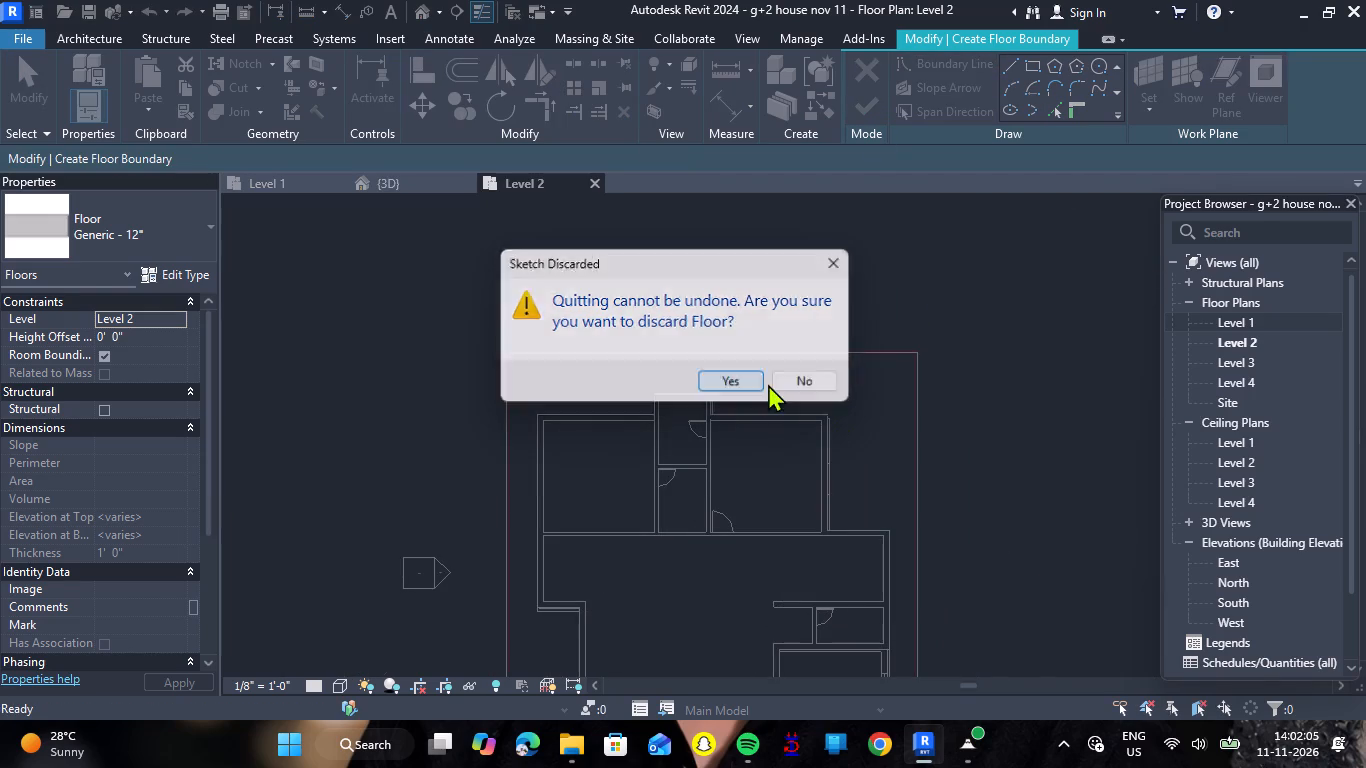
# Compare the Level 2 walls with the underlaid drawing around the bath and across the whole plan.
pyautogui.scroll(6, 879, 354)
pyautogui.press('Escape')
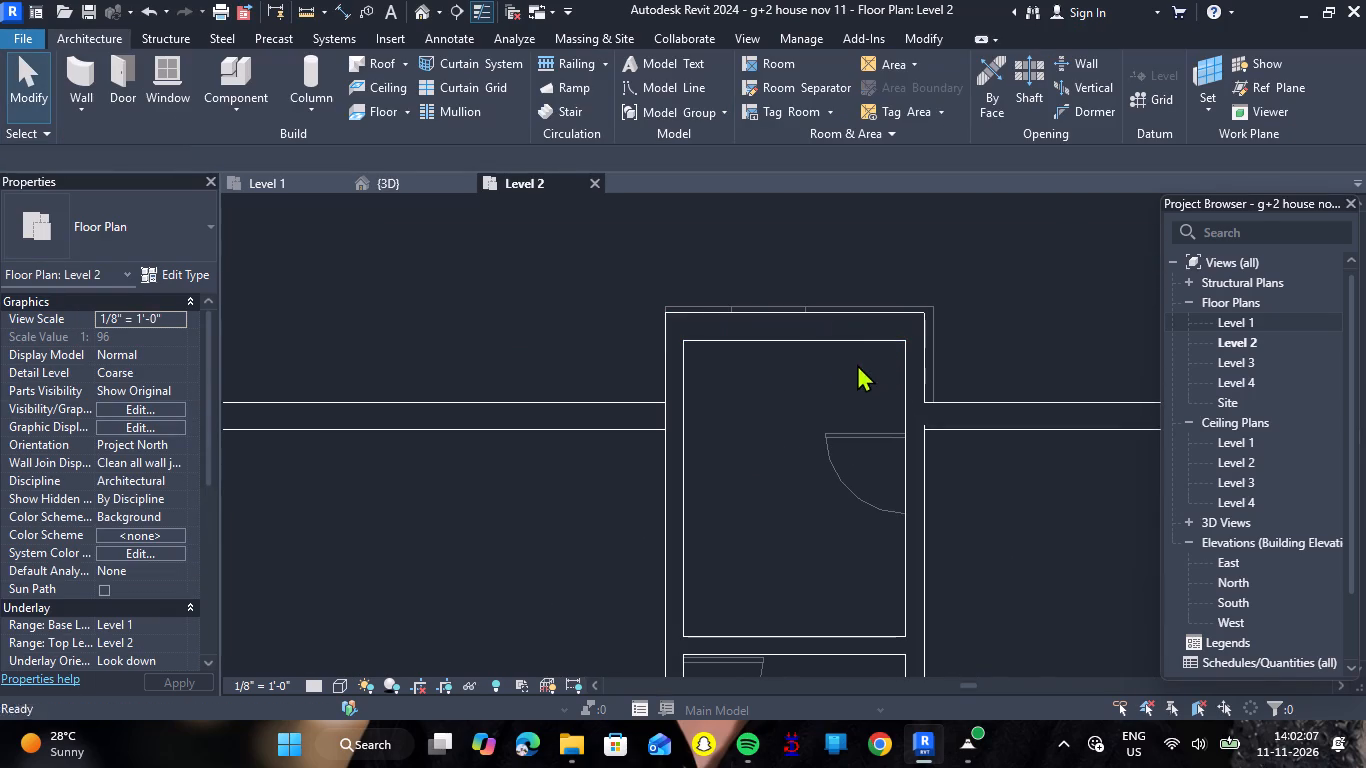
pyautogui.scroll(-8, 980, 348)
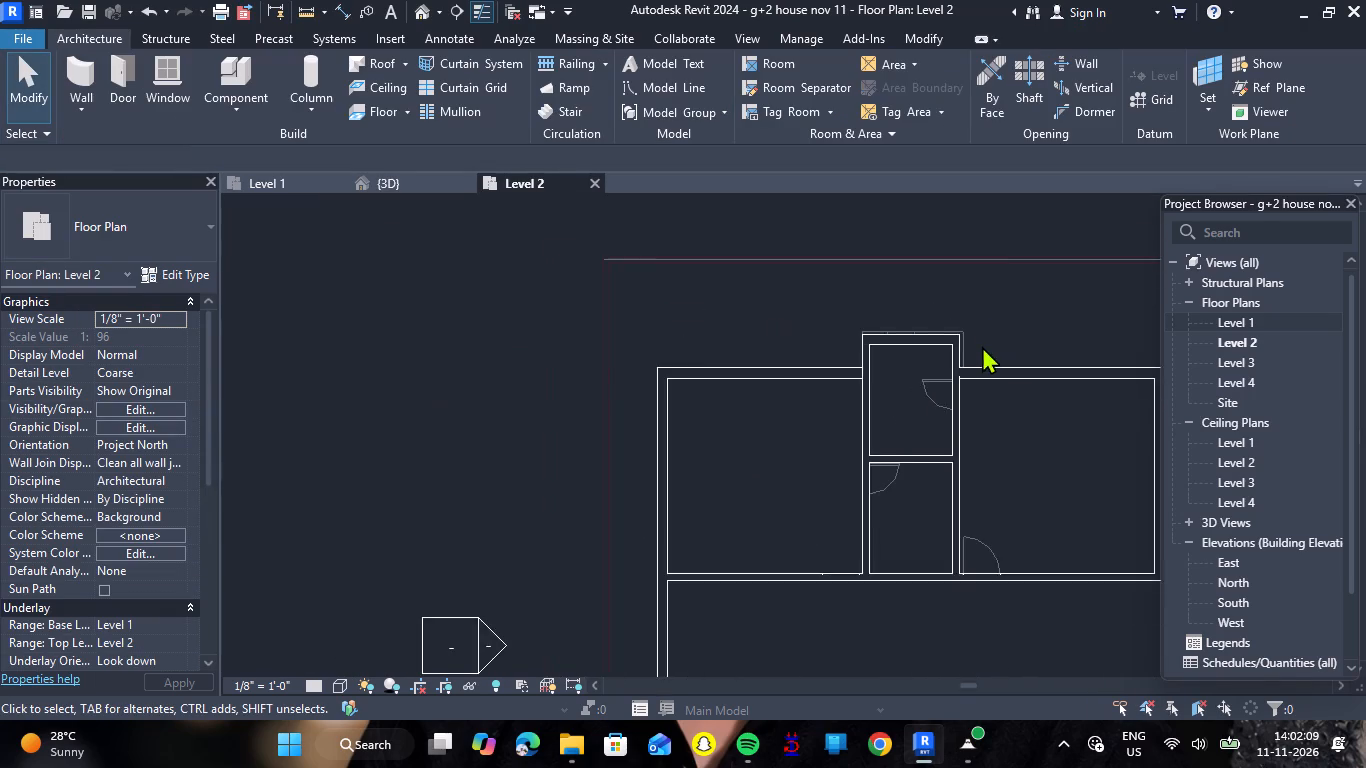
pyautogui.scroll(-7, 886, 271)
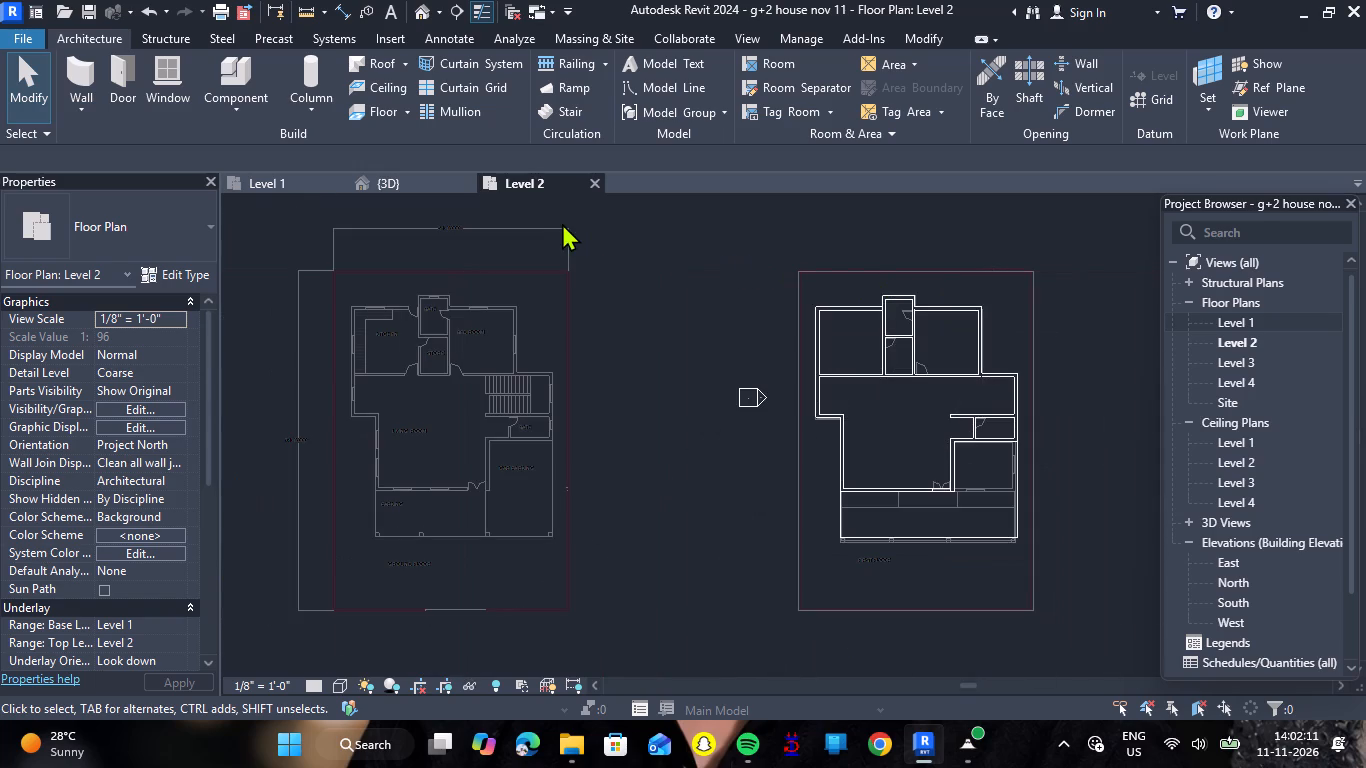
pyautogui.press('Escape')
pyautogui.scroll(-7, 568, 249)
pyautogui.scroll(2, 562, 221)
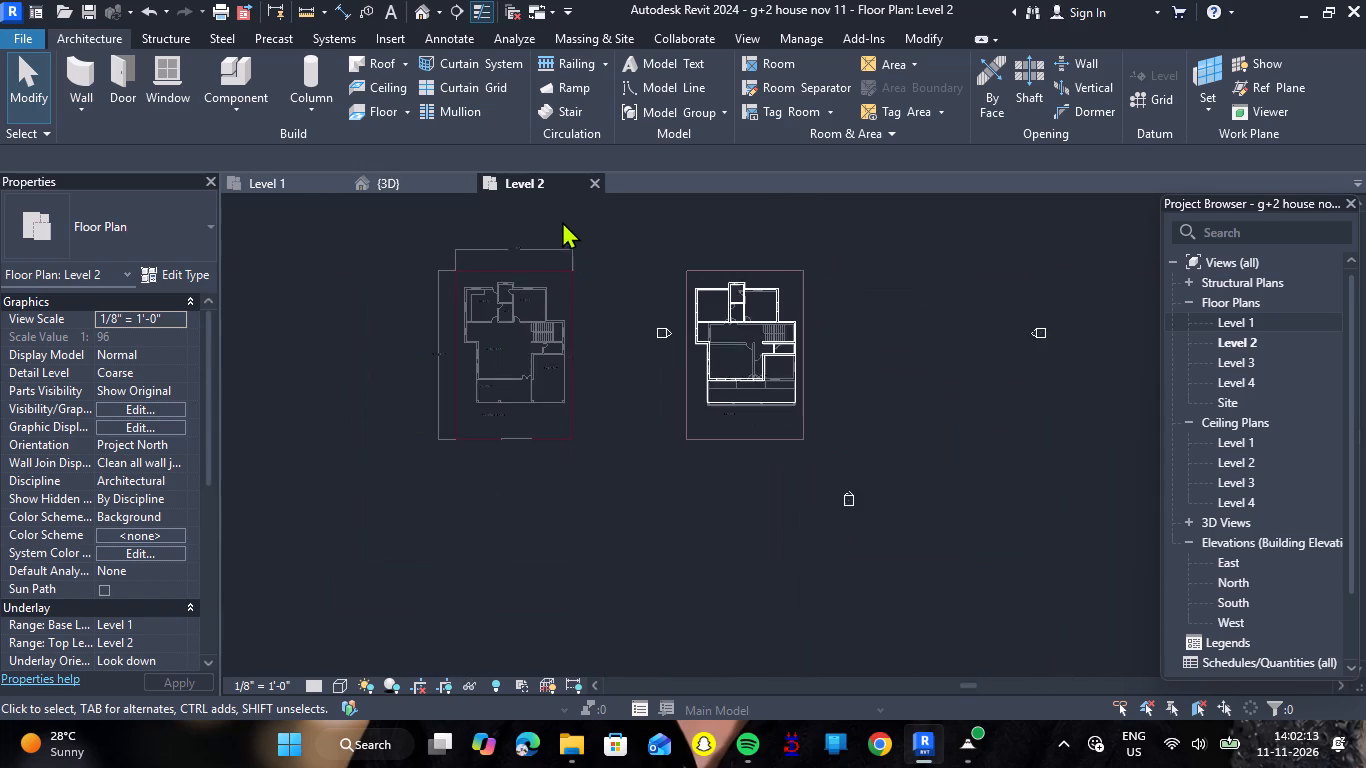
pyautogui.scroll(2, 562, 221)
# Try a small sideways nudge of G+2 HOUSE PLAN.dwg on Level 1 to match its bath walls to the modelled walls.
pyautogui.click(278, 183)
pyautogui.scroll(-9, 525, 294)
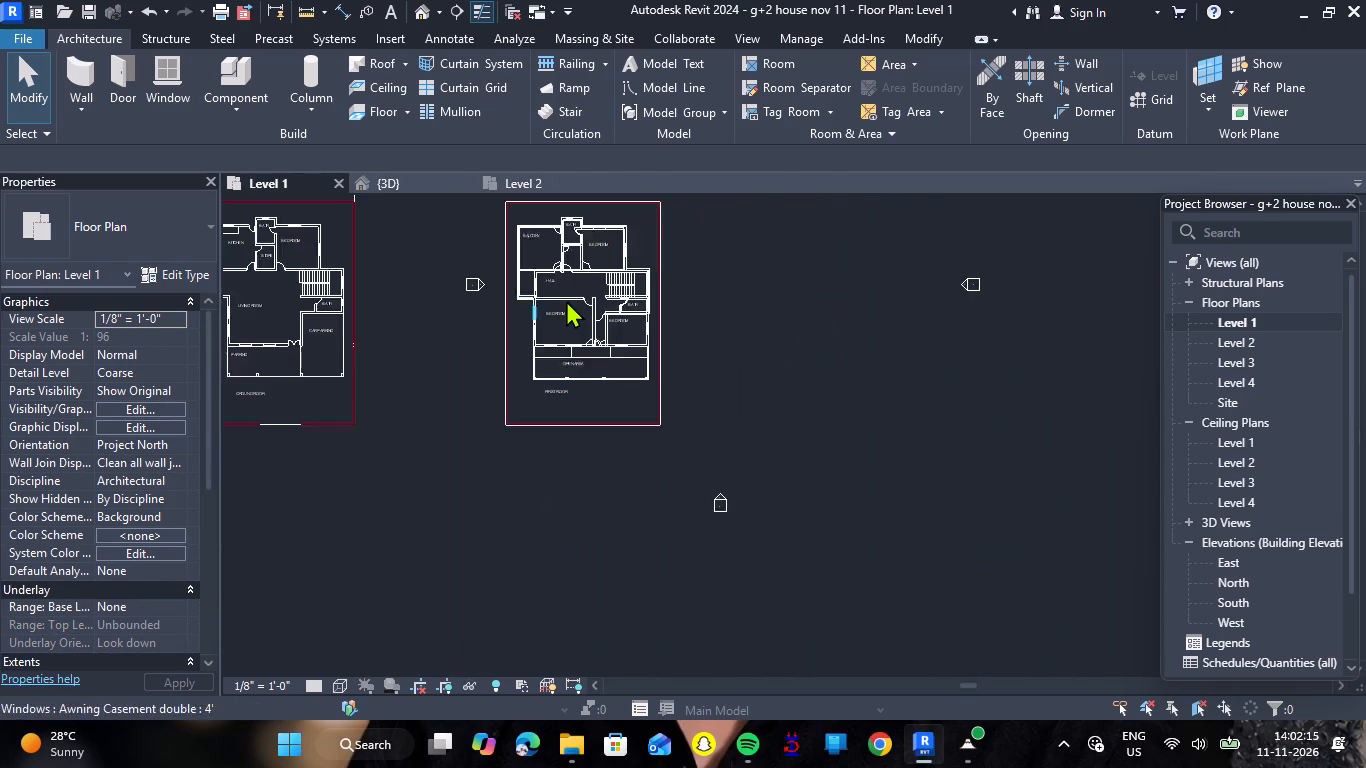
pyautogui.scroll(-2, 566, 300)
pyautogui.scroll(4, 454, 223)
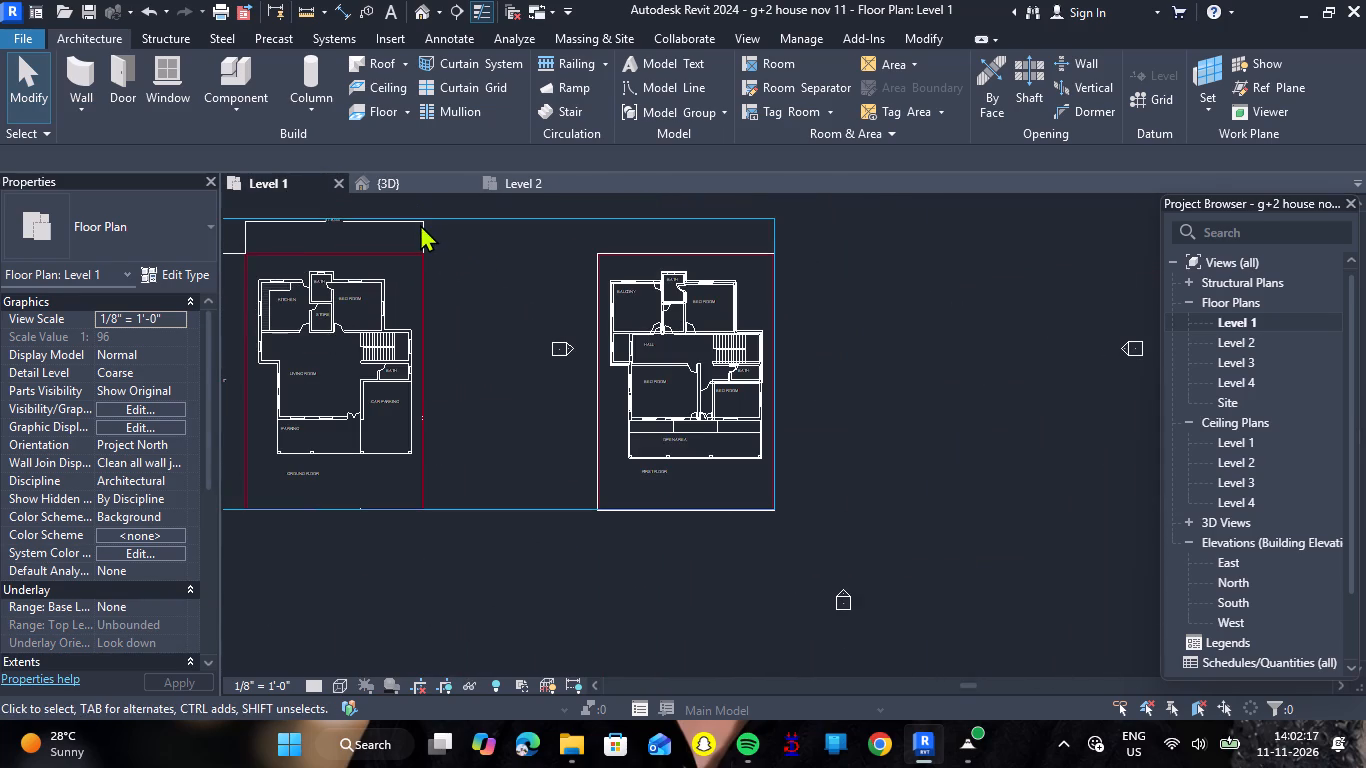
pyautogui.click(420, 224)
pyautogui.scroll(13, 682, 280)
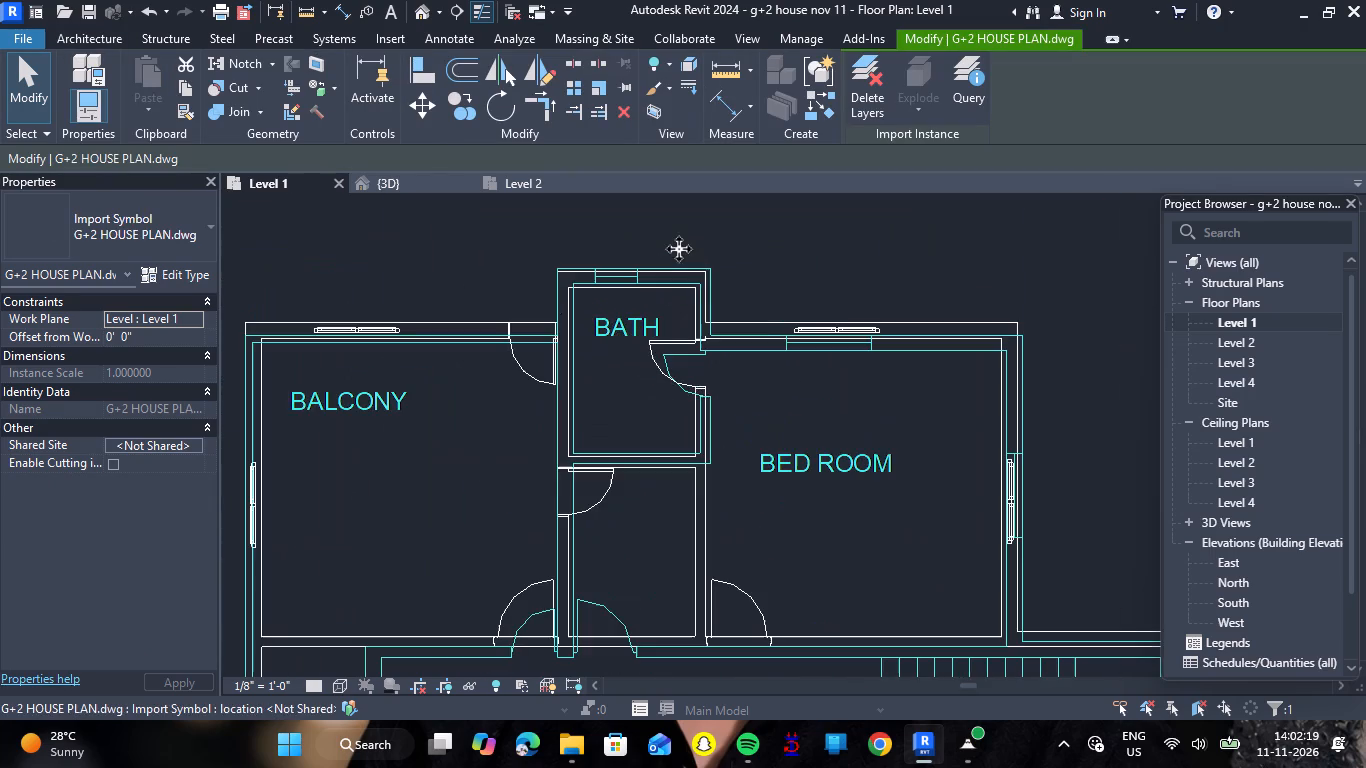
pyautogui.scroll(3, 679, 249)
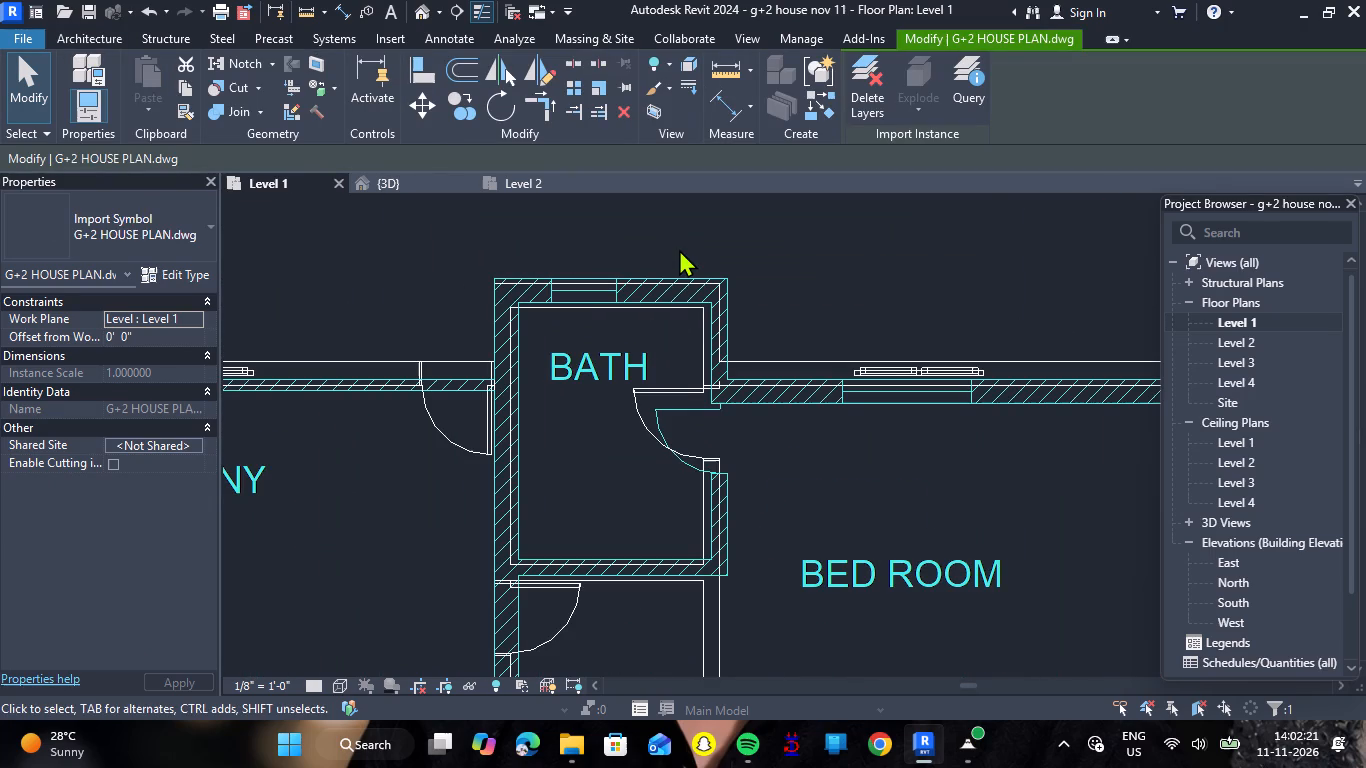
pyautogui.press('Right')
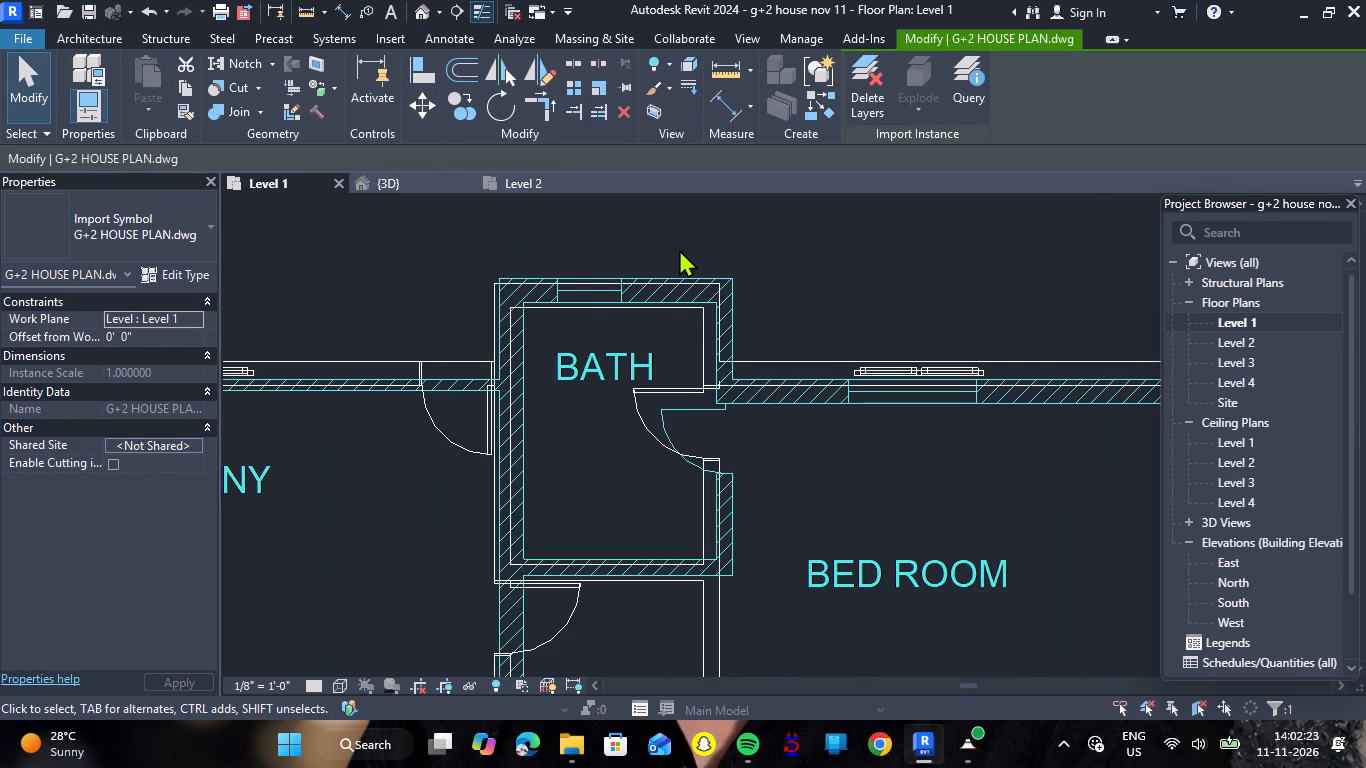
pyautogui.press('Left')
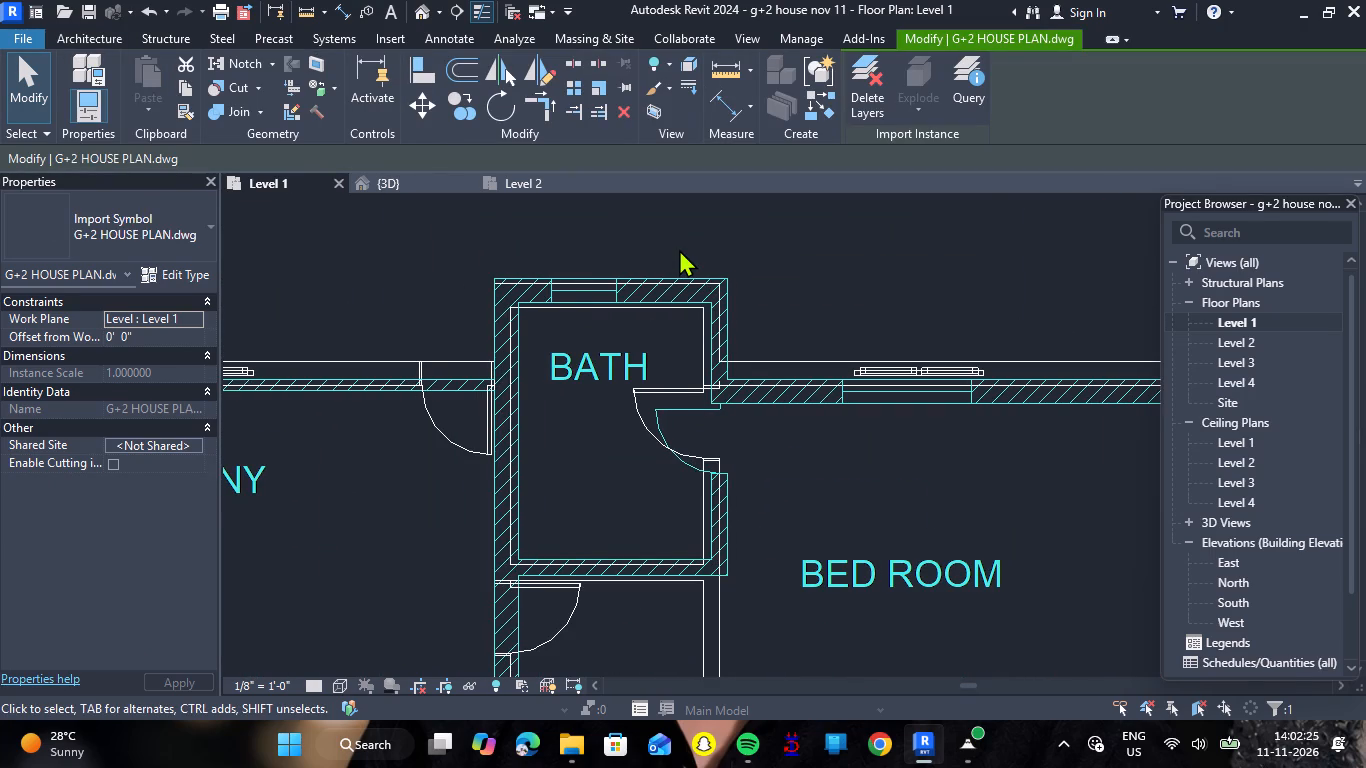
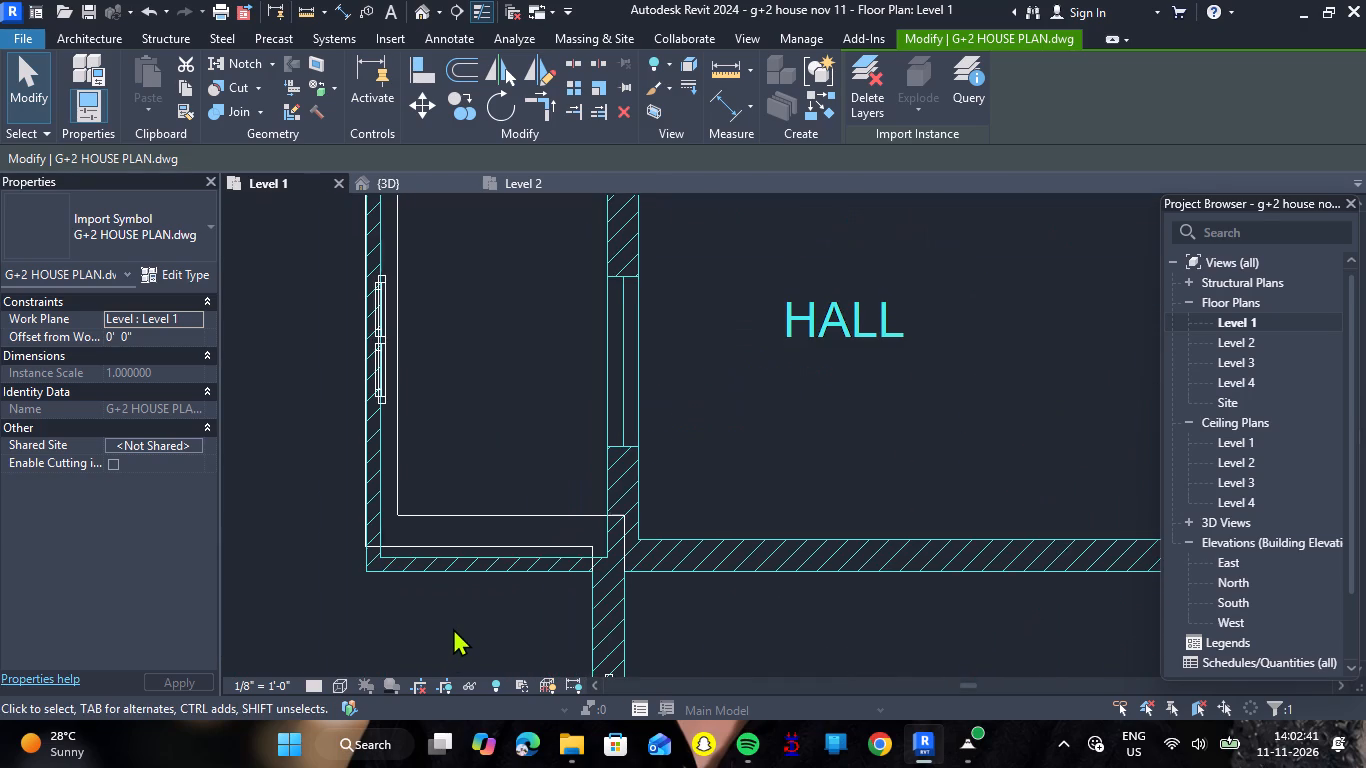
# Nudge G+2 HOUSE PLAN.dwg north on Level 1 until its outer wall corner beside the hall meets the modelled wall corner, then deselect it.
pyautogui.press('Up')
pyautogui.press('Up')
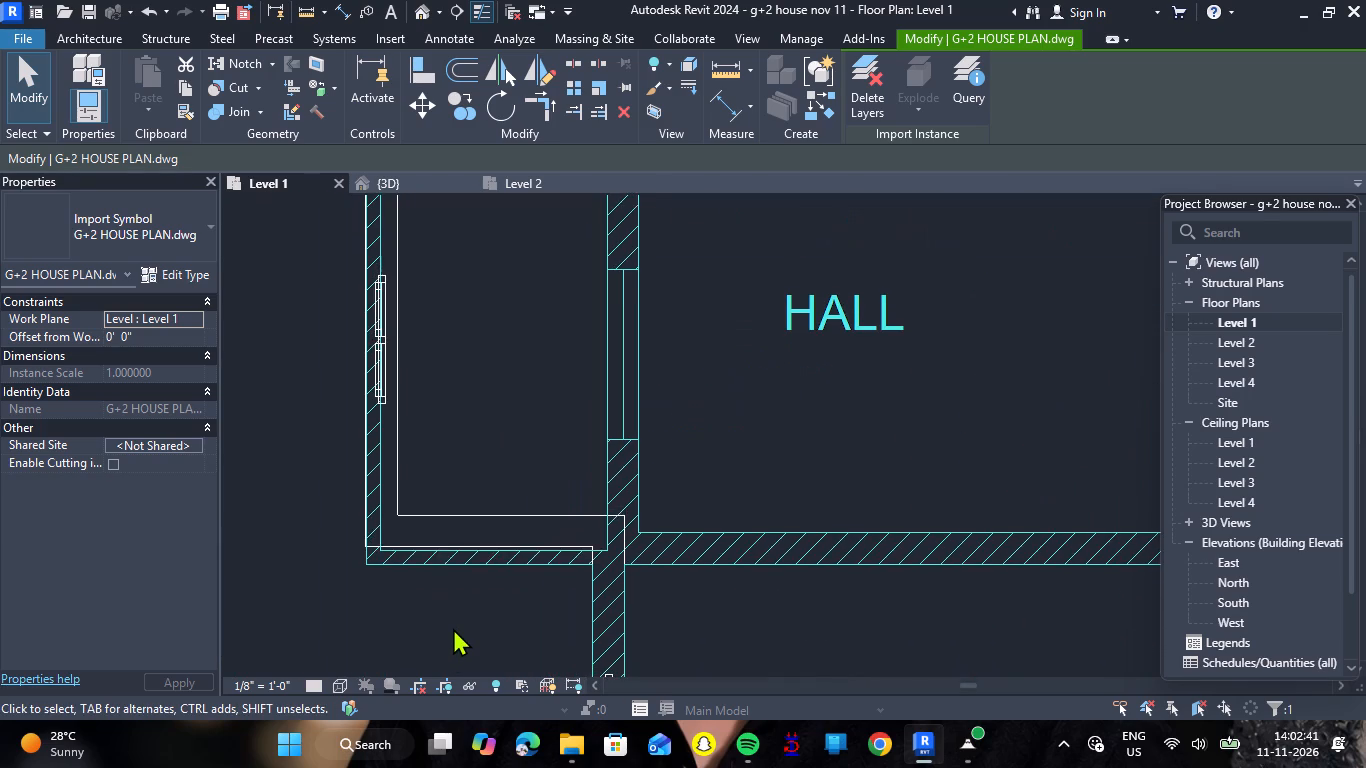
pyautogui.press('Up')
pyautogui.press('Up')
pyautogui.press('Up')
pyautogui.press('Up')
pyautogui.press('Up')
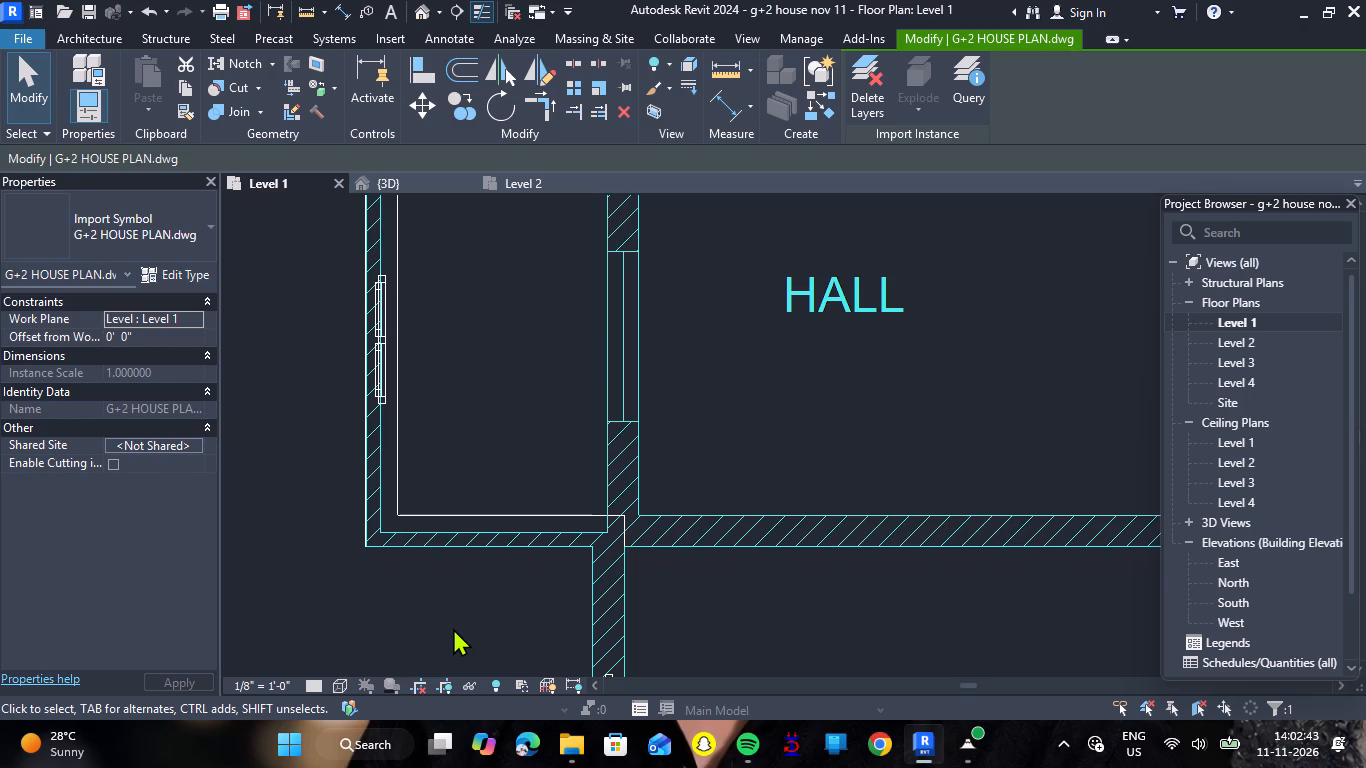
pyautogui.scroll(-6, 529, 604)
pyautogui.scroll(-5, 582, 524)
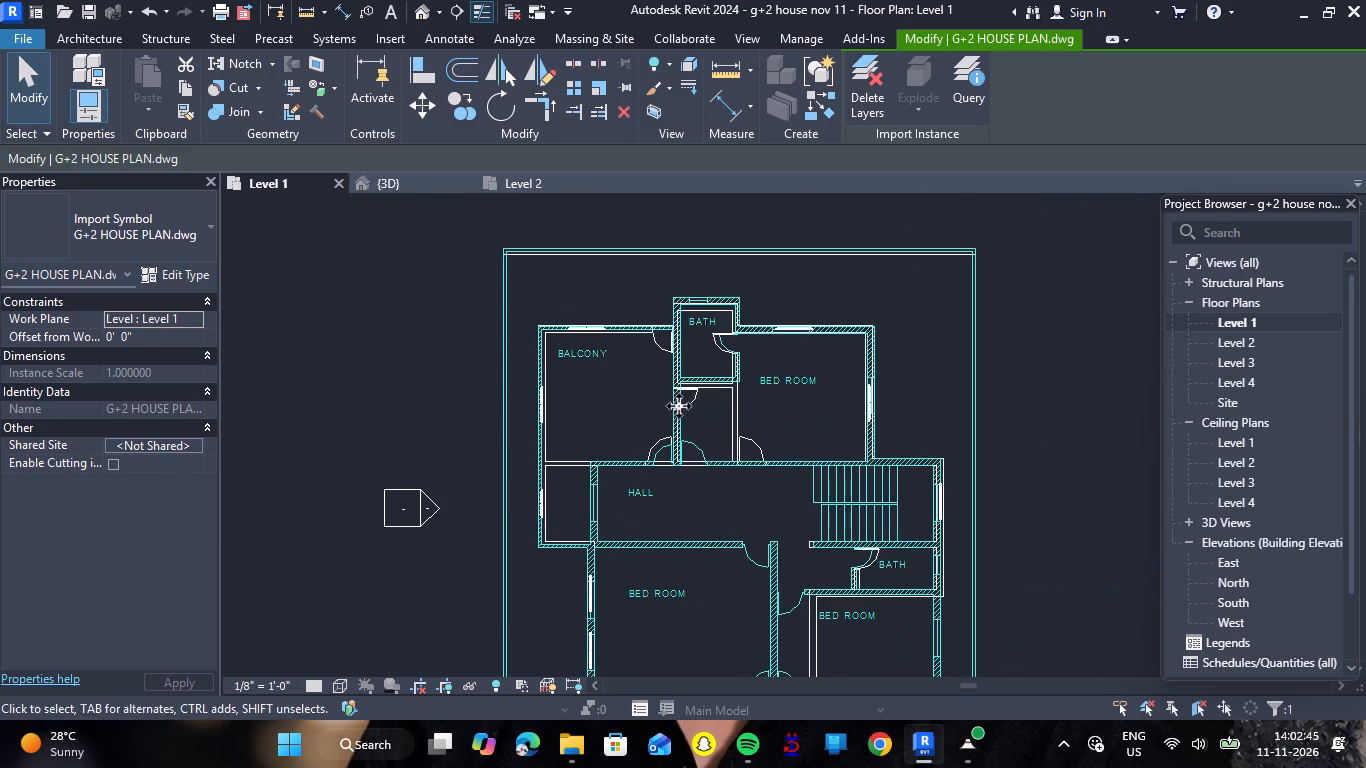
pyautogui.scroll(5, 747, 304)
pyautogui.press('Escape')
pyautogui.scroll(4, 717, 289)
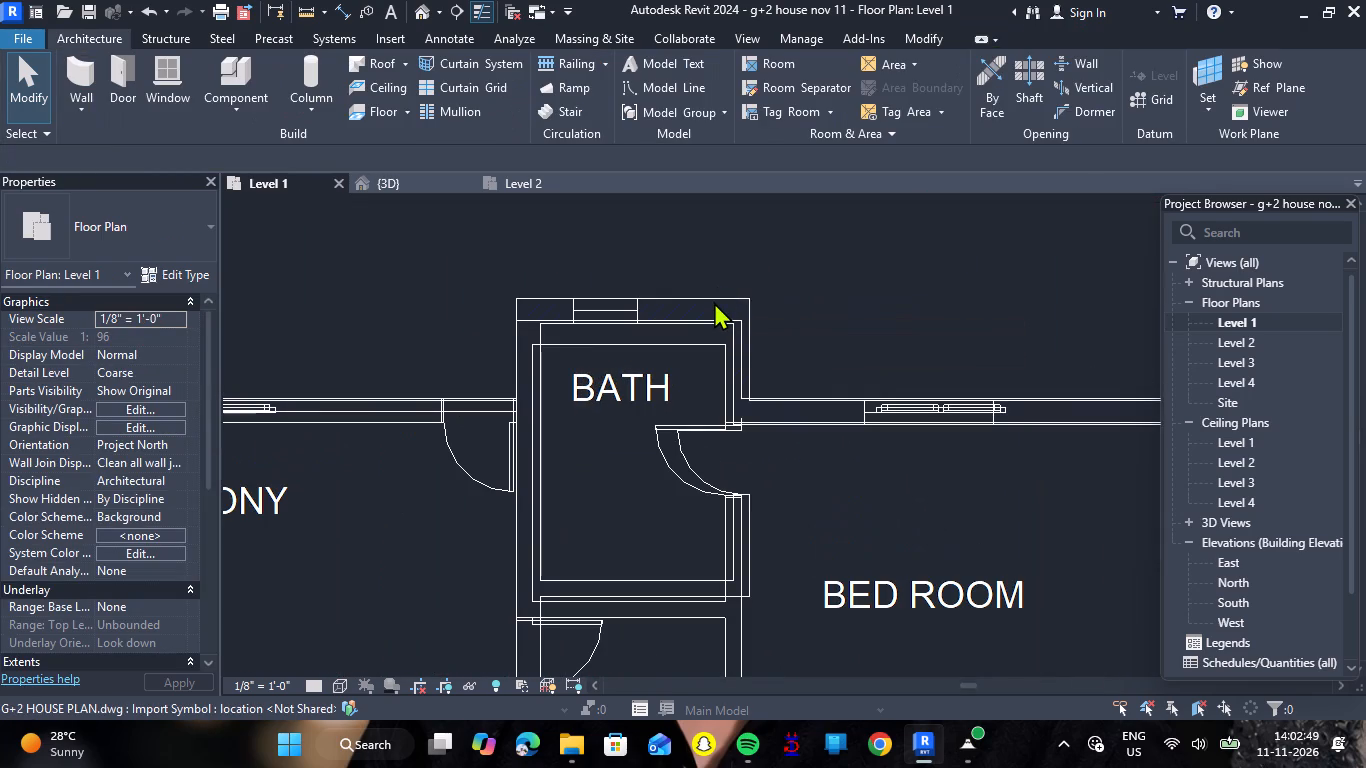
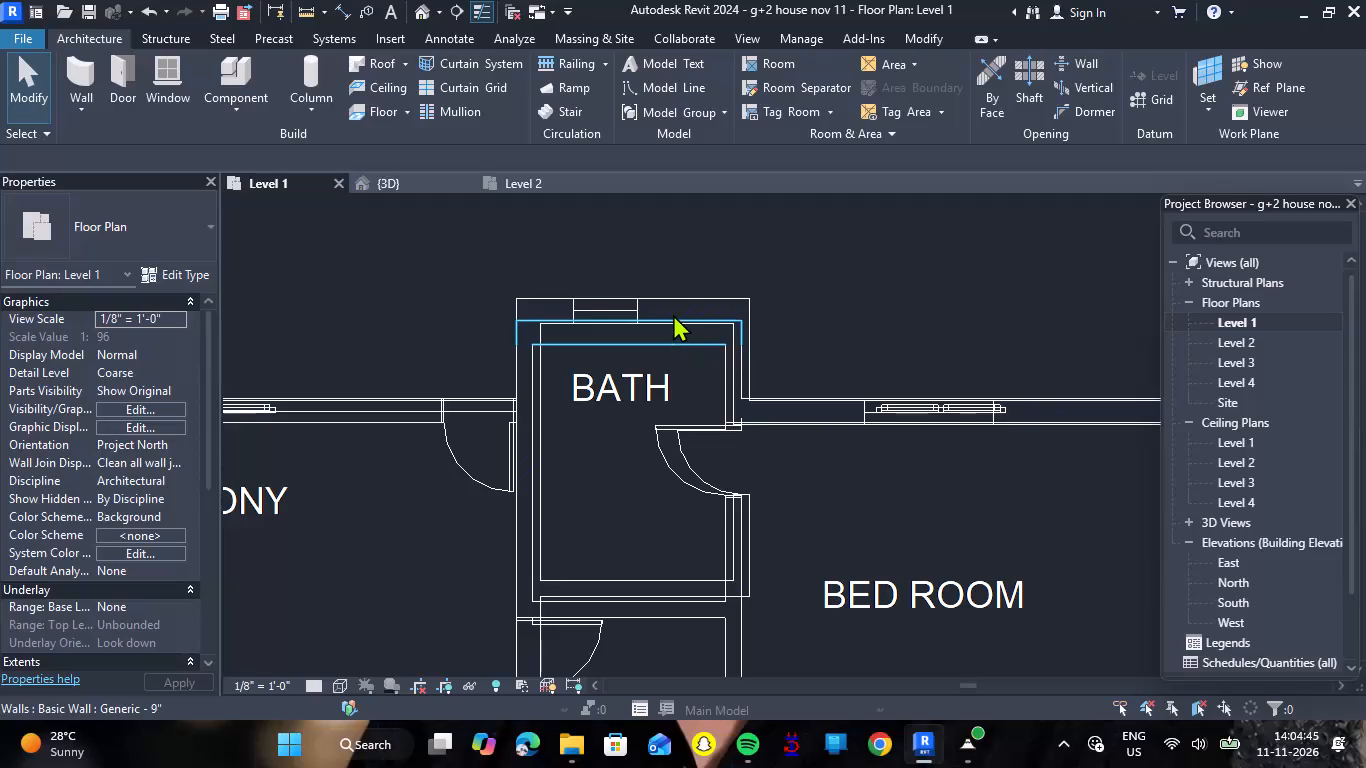
# Select G+2 HOUSE PLAN.dwg on Level 1 and nudge it slightly south to bring its first-floor plot boundary onto the modelled boundary.
pyautogui.scroll(4, 708, 303)
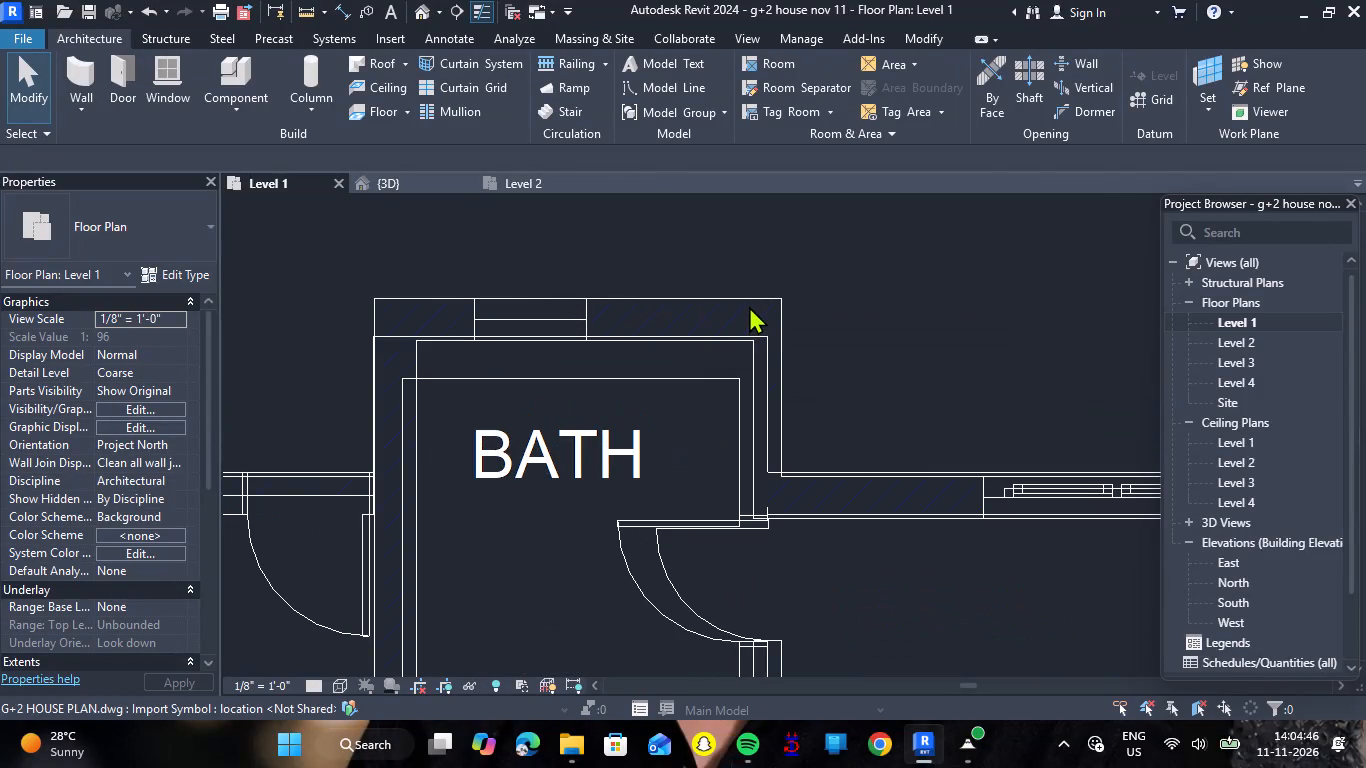
pyautogui.click(750, 294)
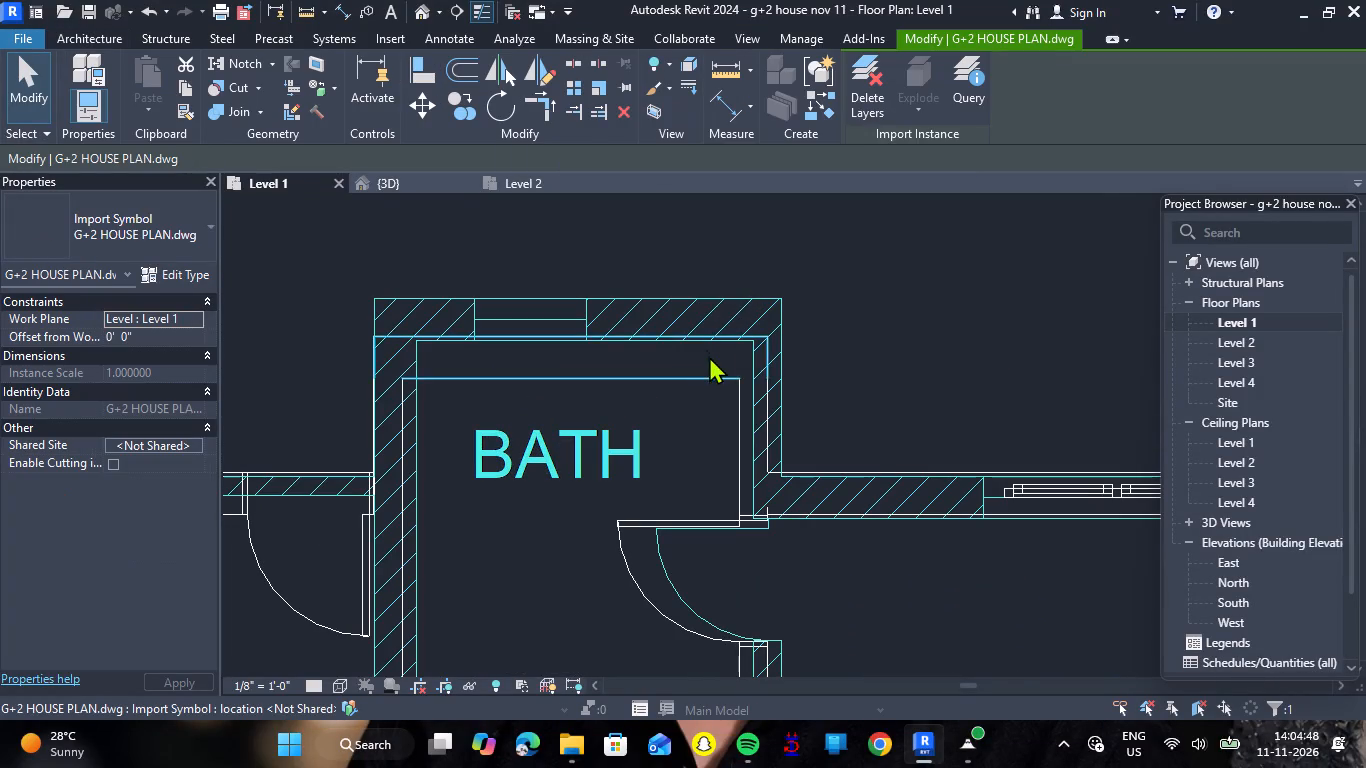
pyautogui.scroll(-18, 709, 356)
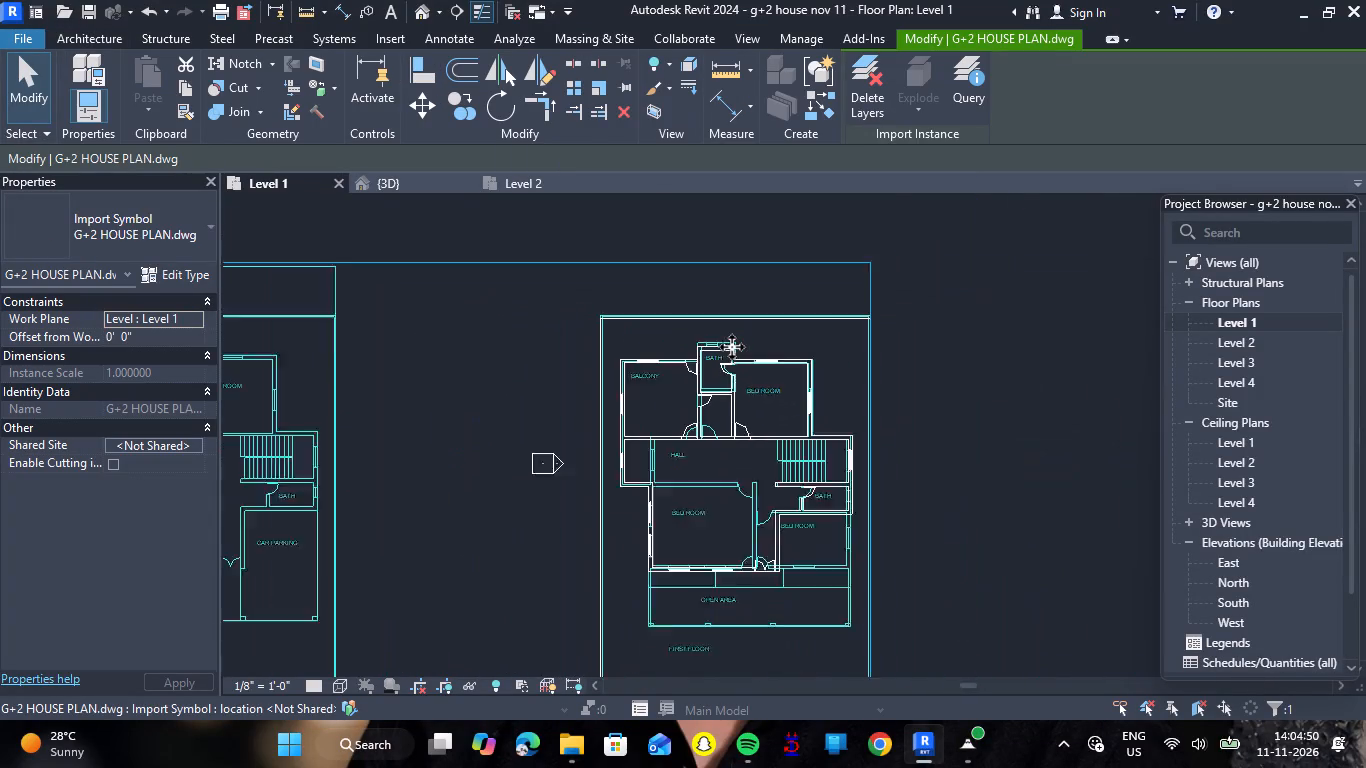
pyautogui.scroll(-2, 732, 347)
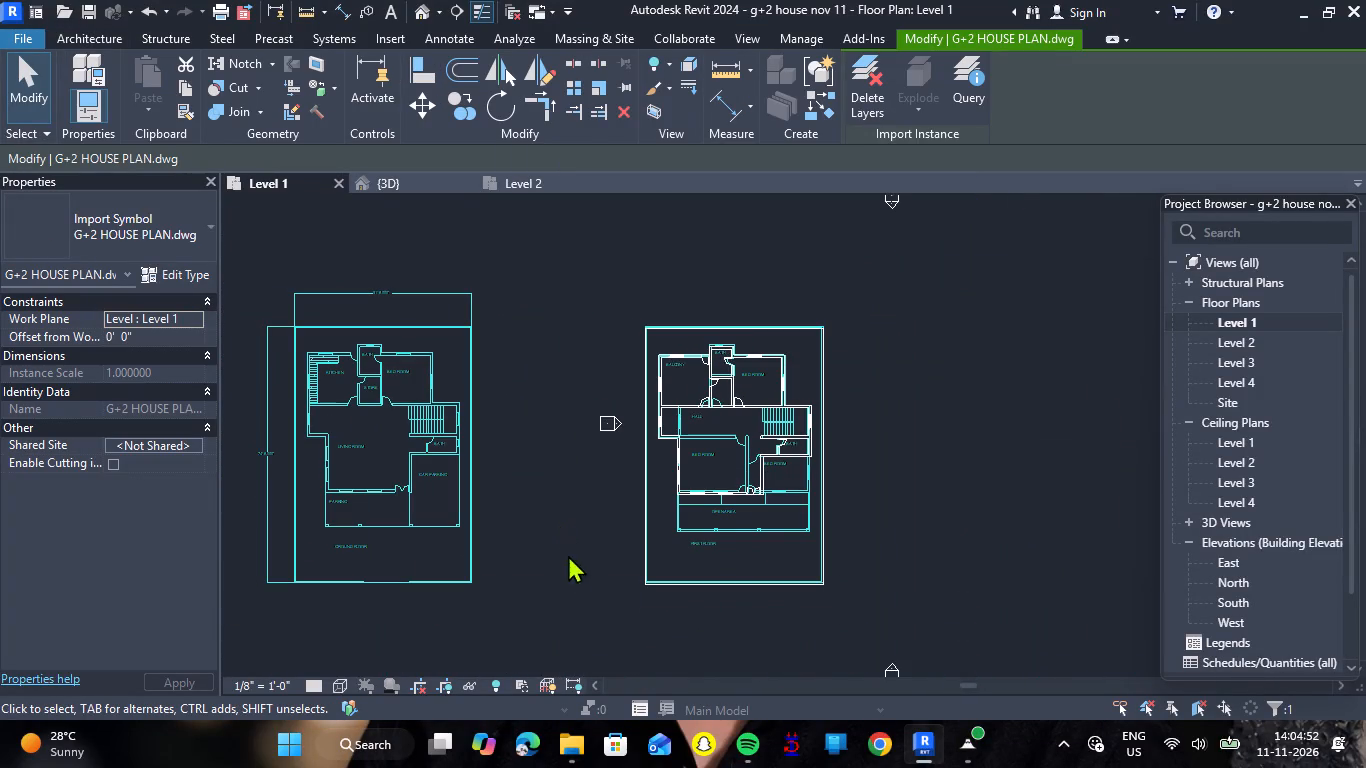
pyautogui.scroll(10, 772, 530)
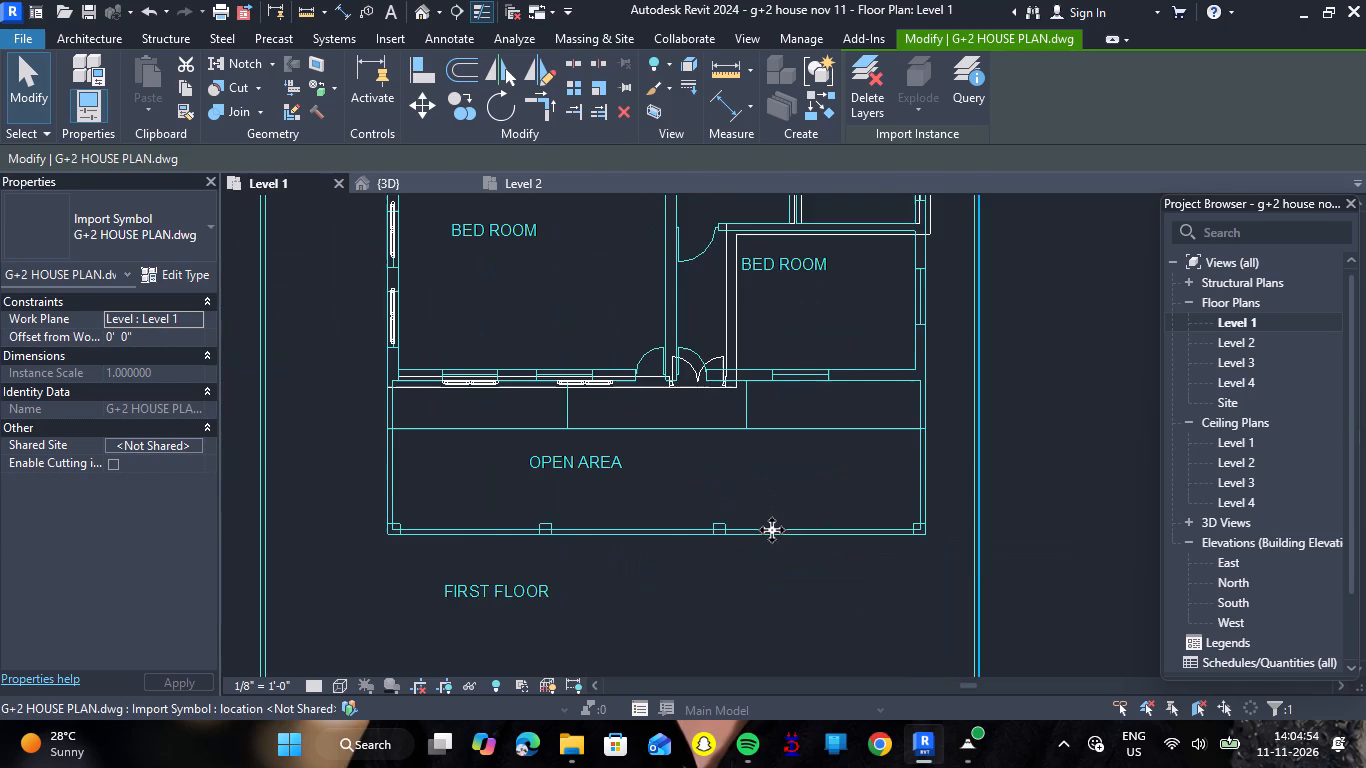
pyautogui.scroll(1, 772, 530)
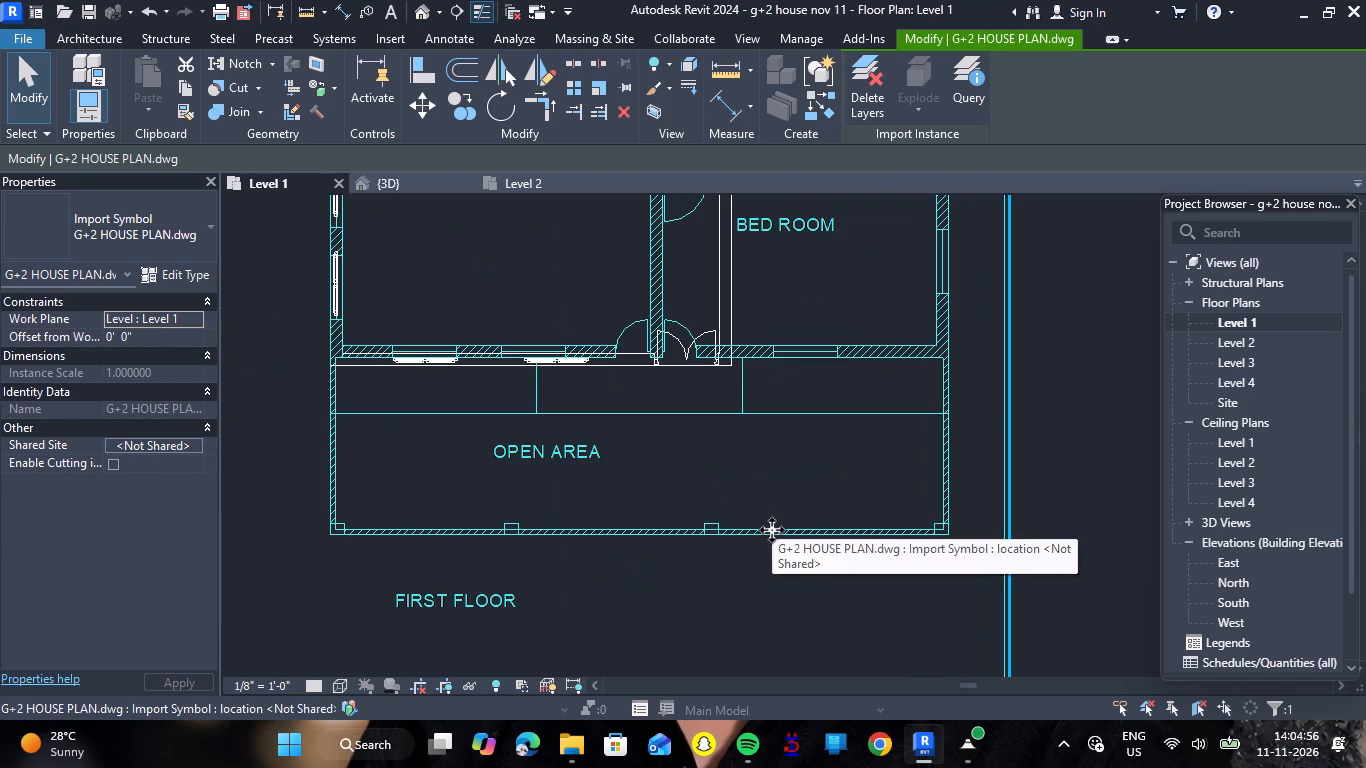
pyautogui.scroll(-9, 772, 530)
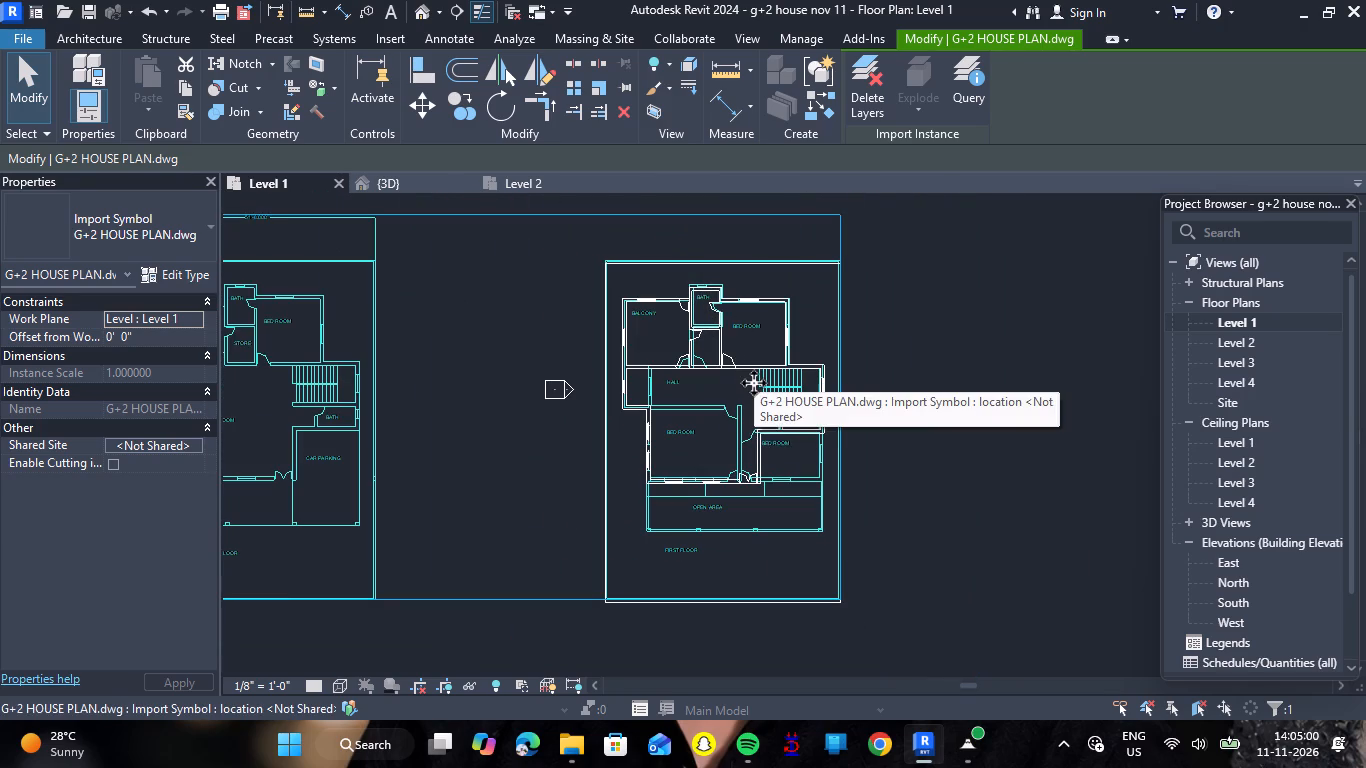
pyautogui.press('Up')
pyautogui.press('Down')
pyautogui.press('Down')
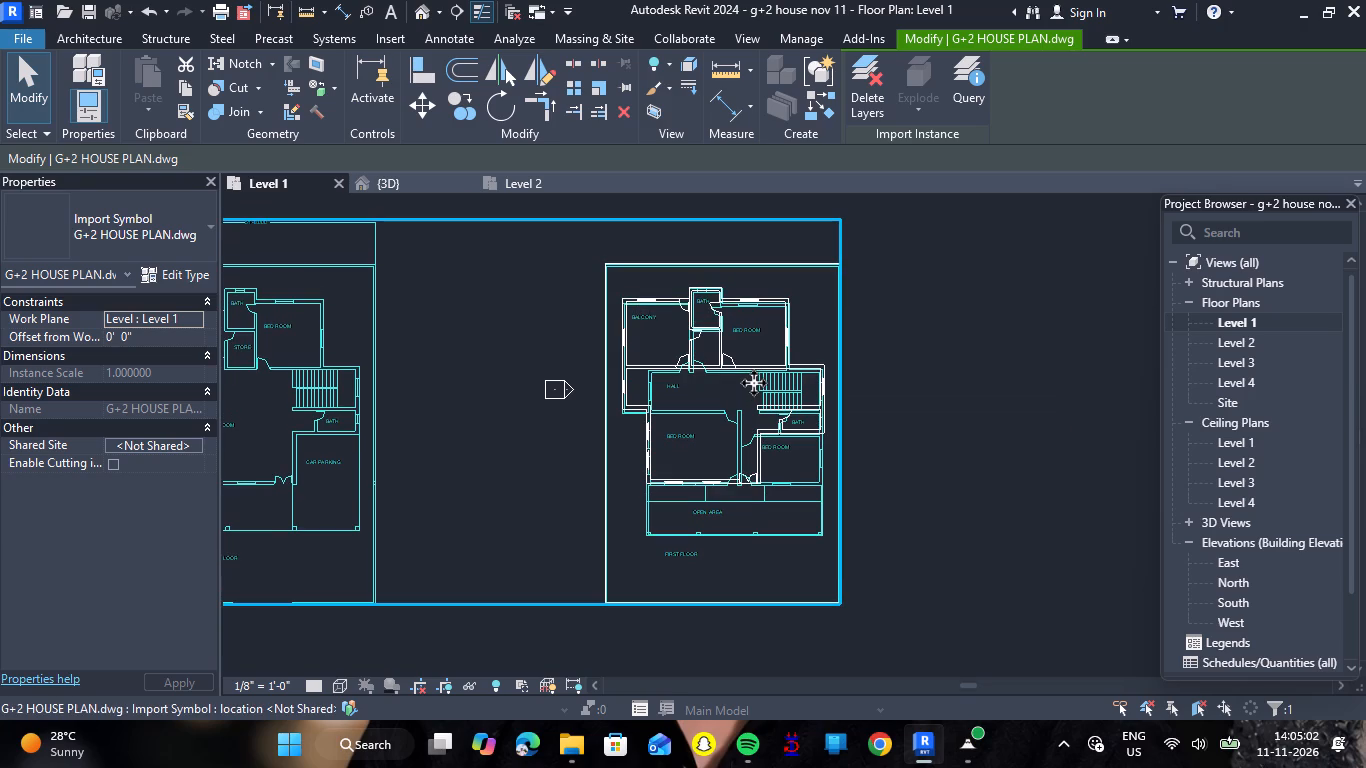
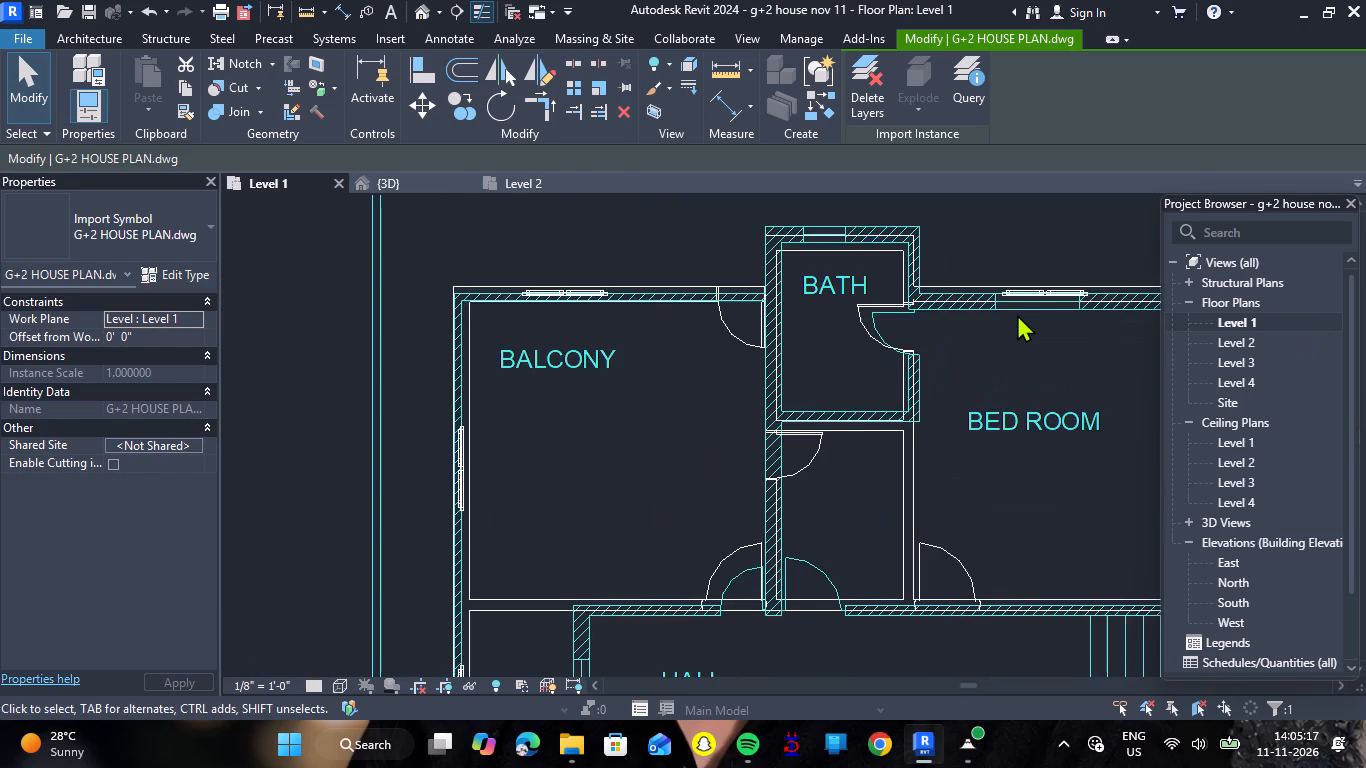
# Nudge the selected G+2 HOUSE PLAN.dwg slightly further south on Level 1 against the modelled walls.
pyautogui.press('Down')
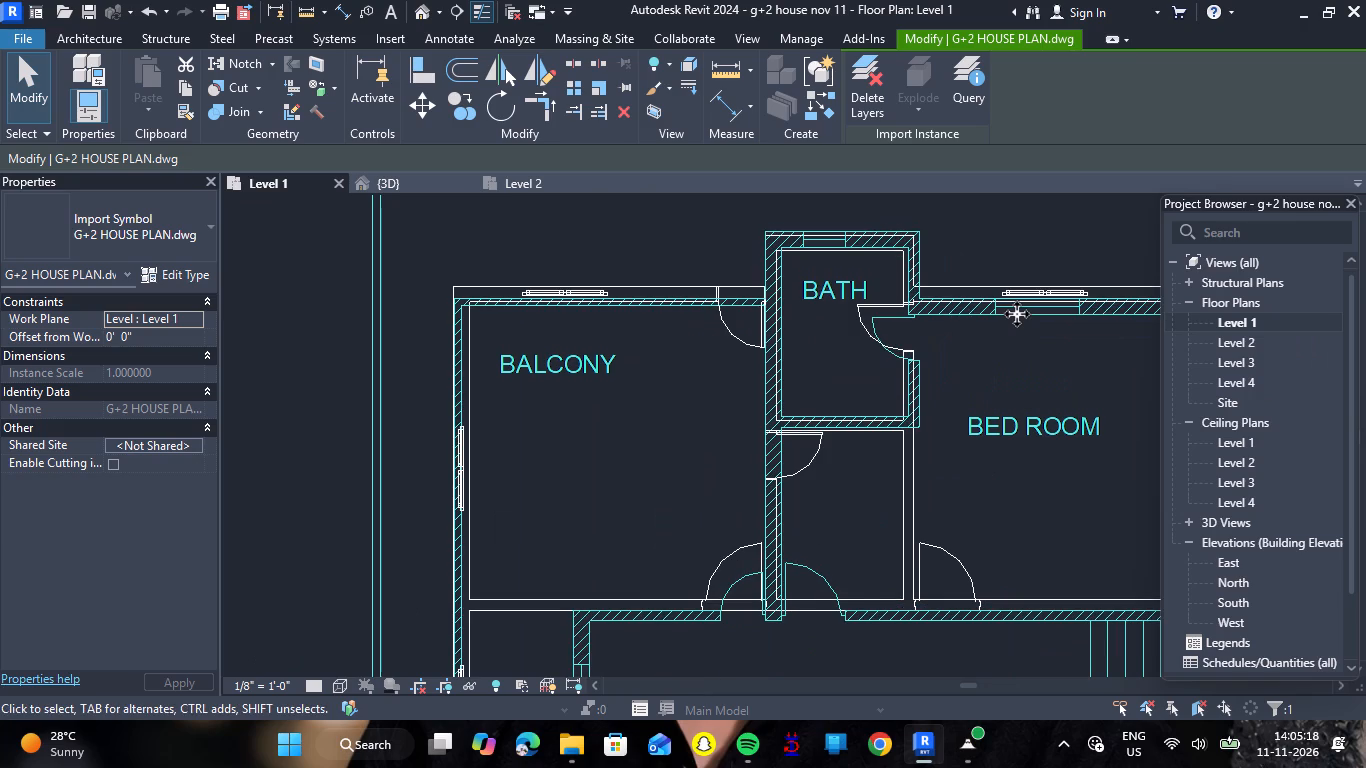
pyautogui.press('Down')
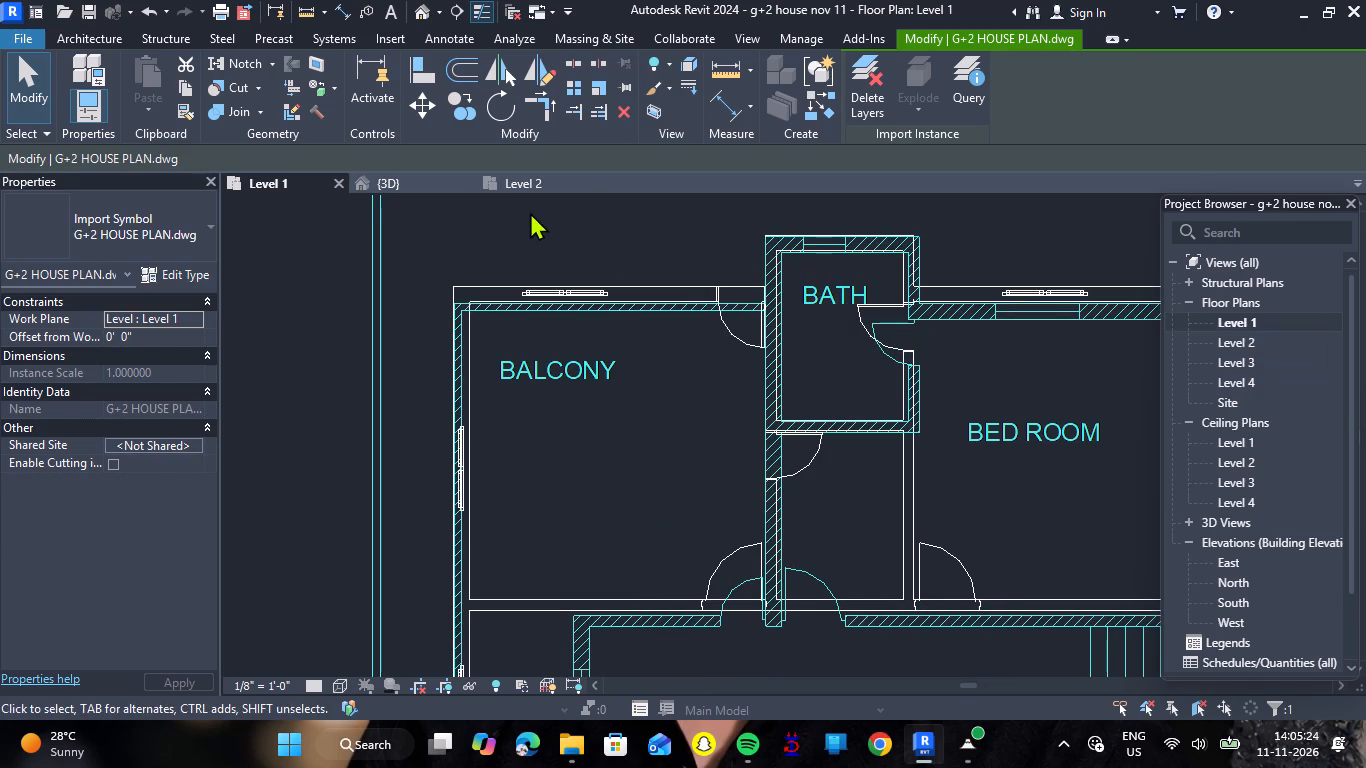
# On Level 2, start a Generic - 12" floor and pick boundary lines along the outer edges of the three north walls, dismissing the save reminder.
pyautogui.click(537, 184)
pyautogui.click(922, 355)
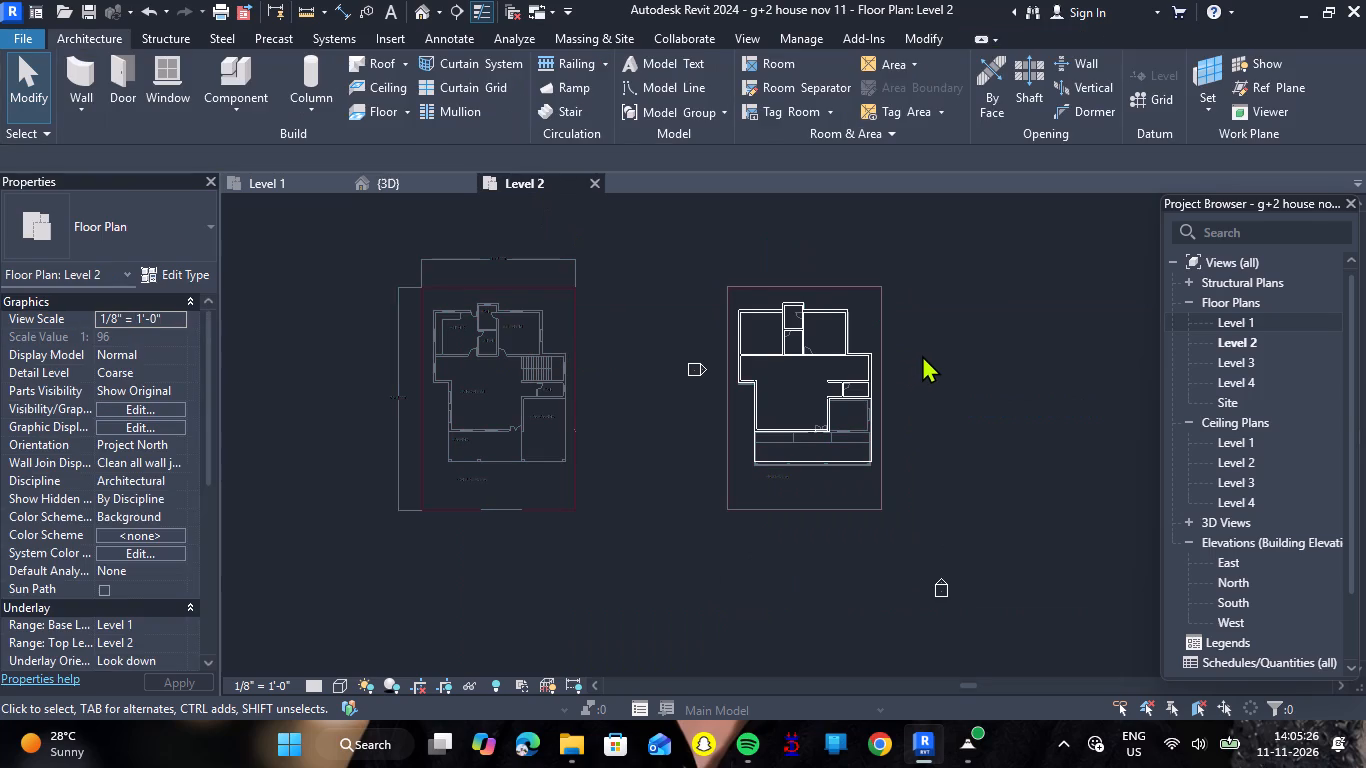
pyautogui.scroll(5, 844, 307)
pyautogui.scroll(6, 743, 298)
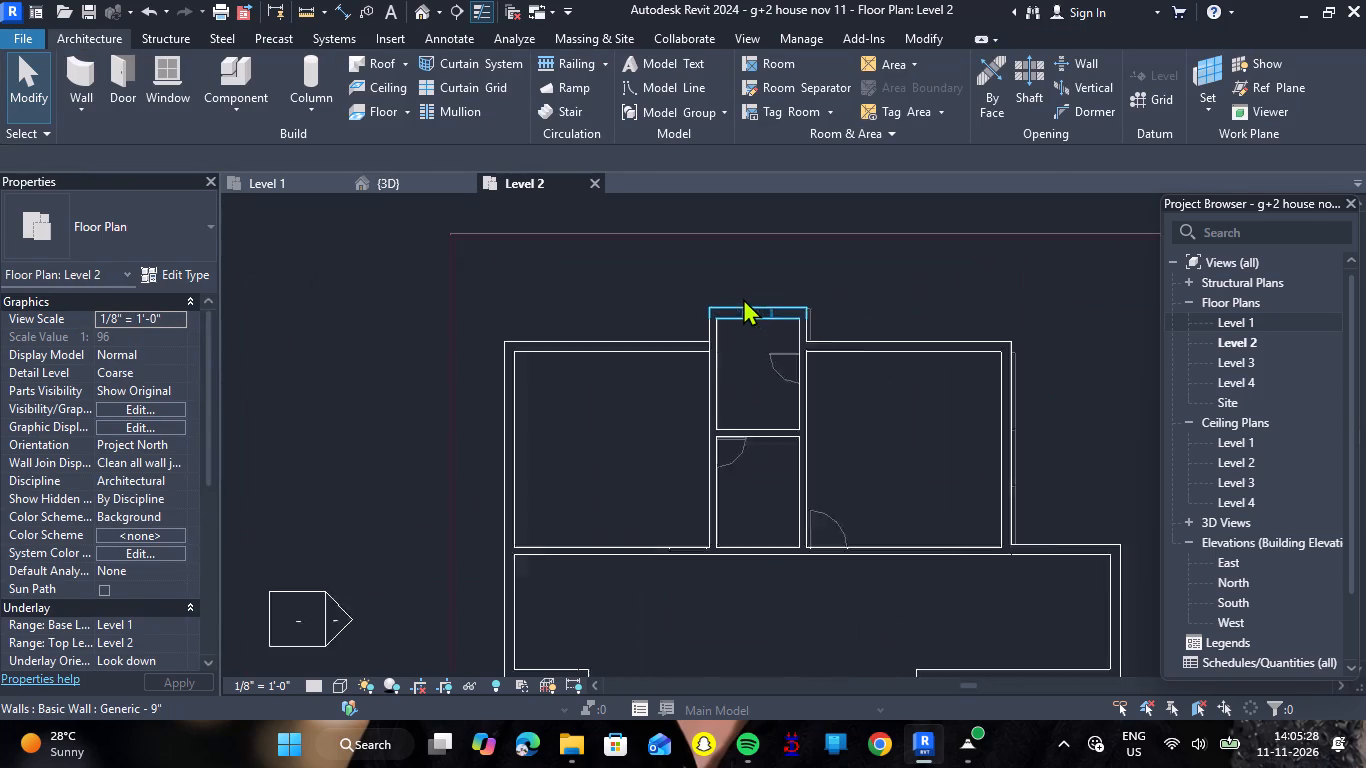
pyautogui.scroll(5, 743, 298)
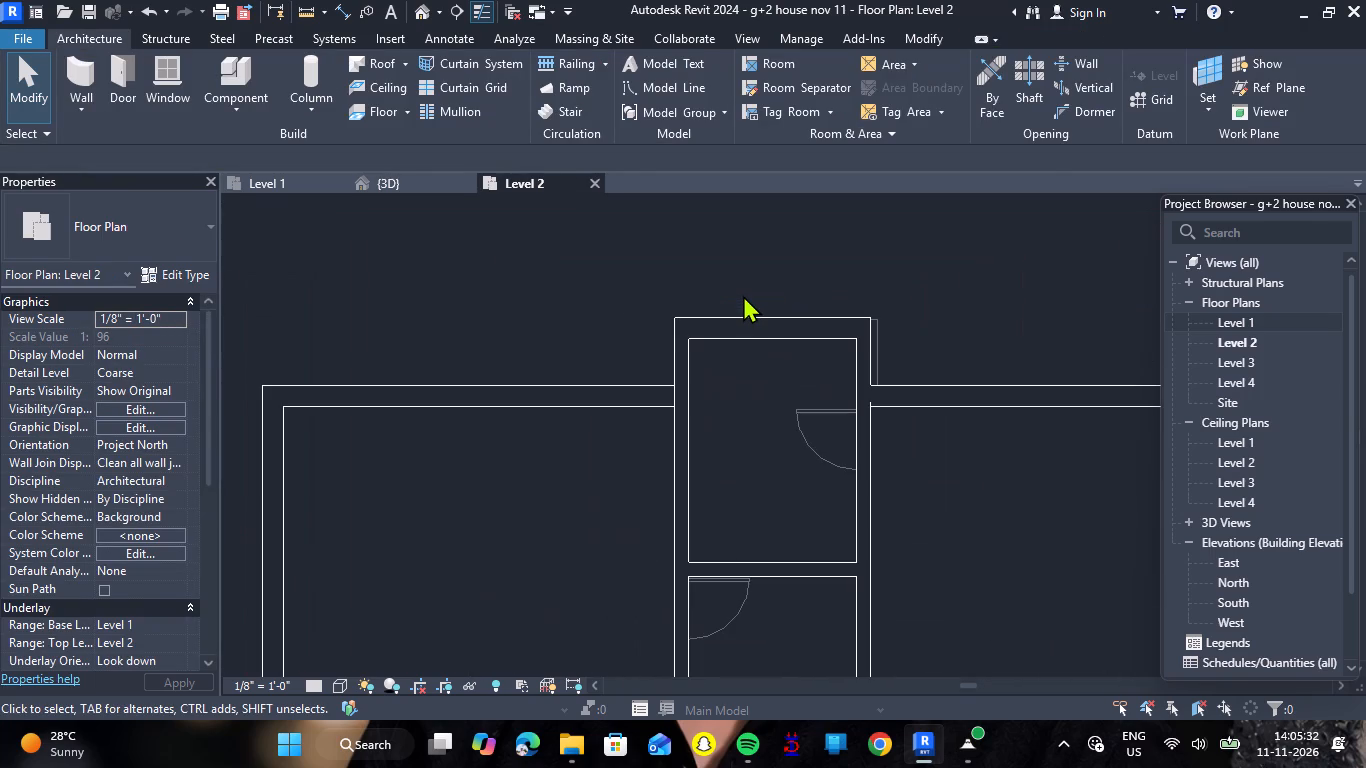
pyautogui.click(360, 116)
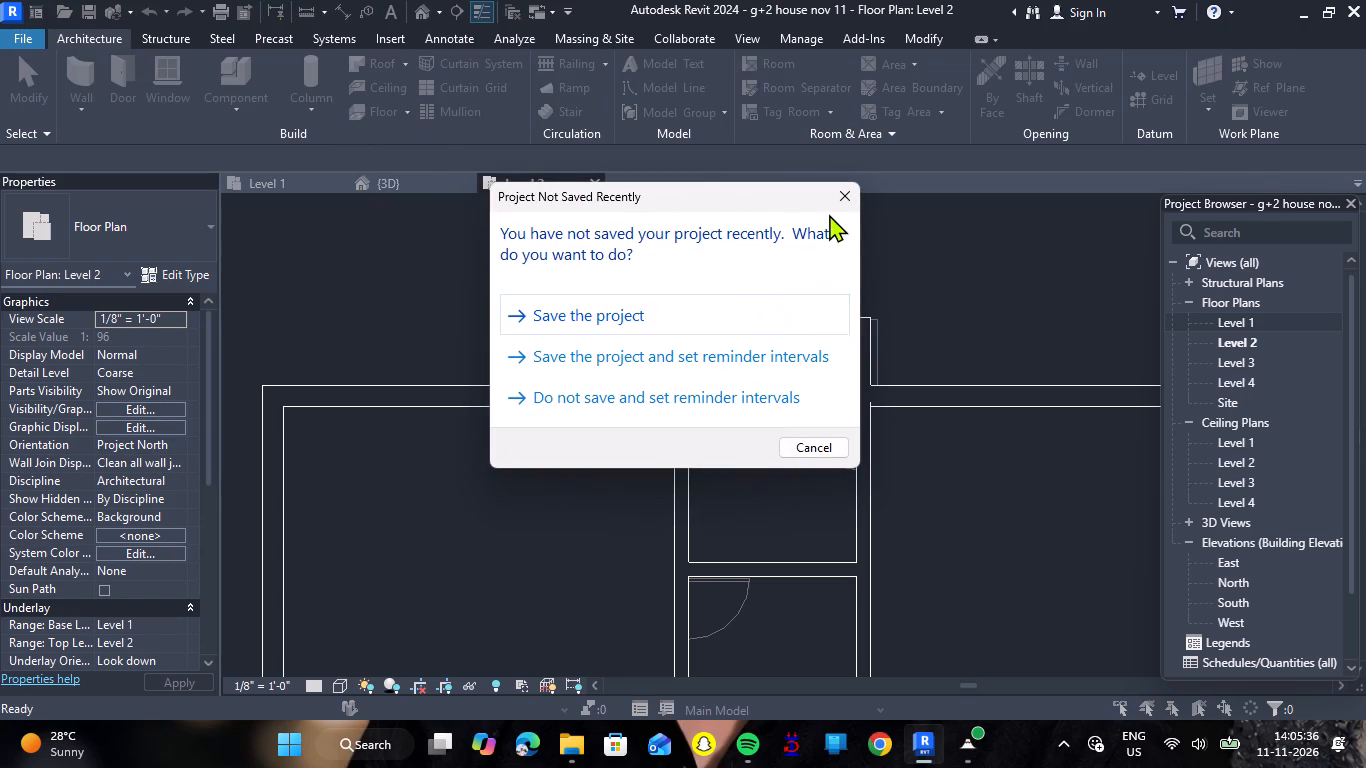
pyautogui.click(850, 208)
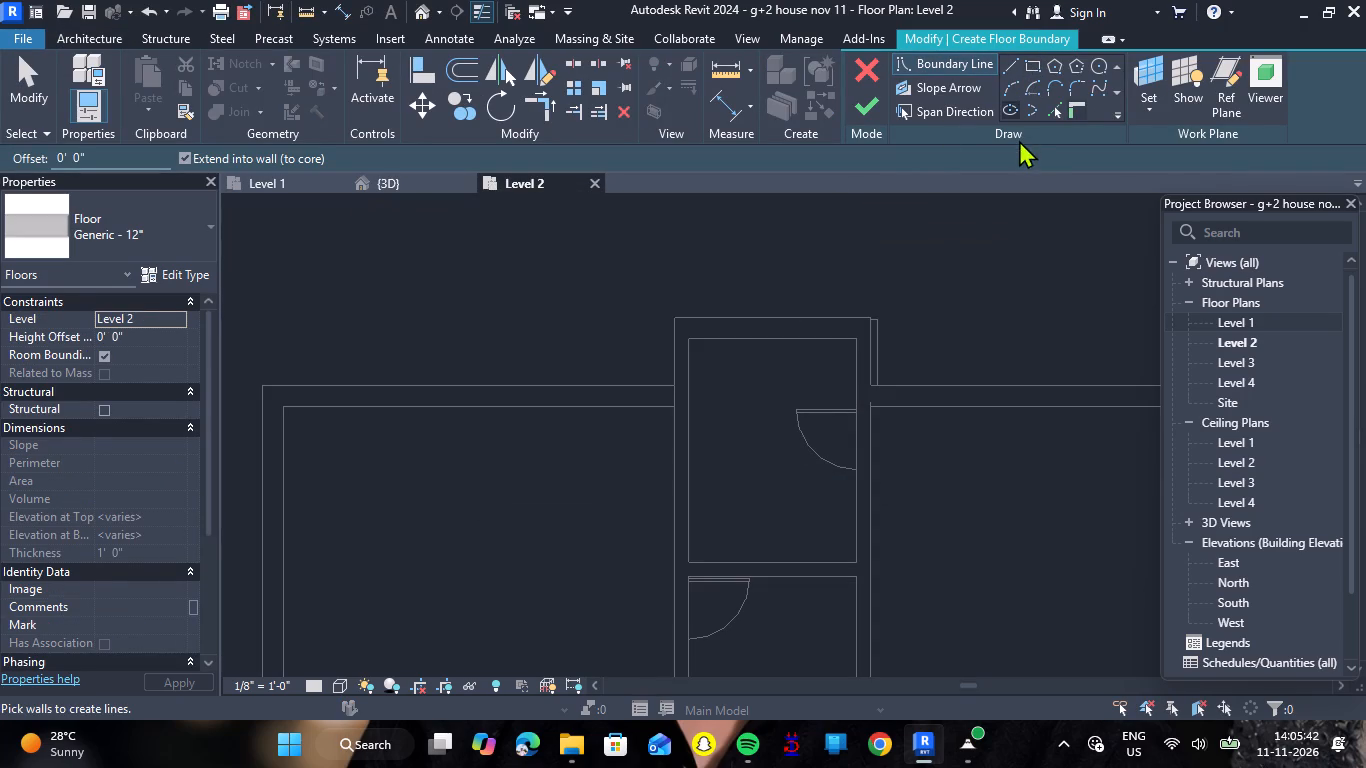
pyautogui.click(1057, 108)
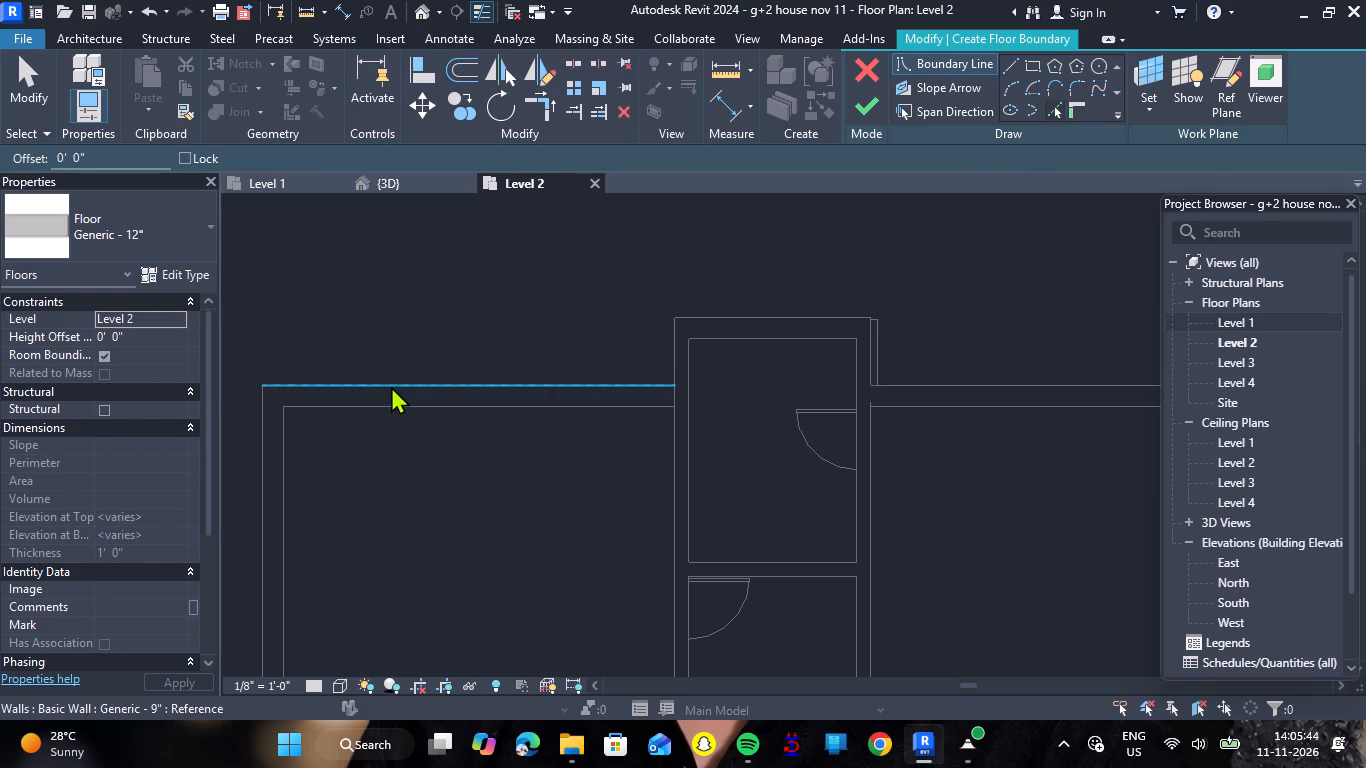
pyautogui.click(391, 386)
pyautogui.click(725, 313)
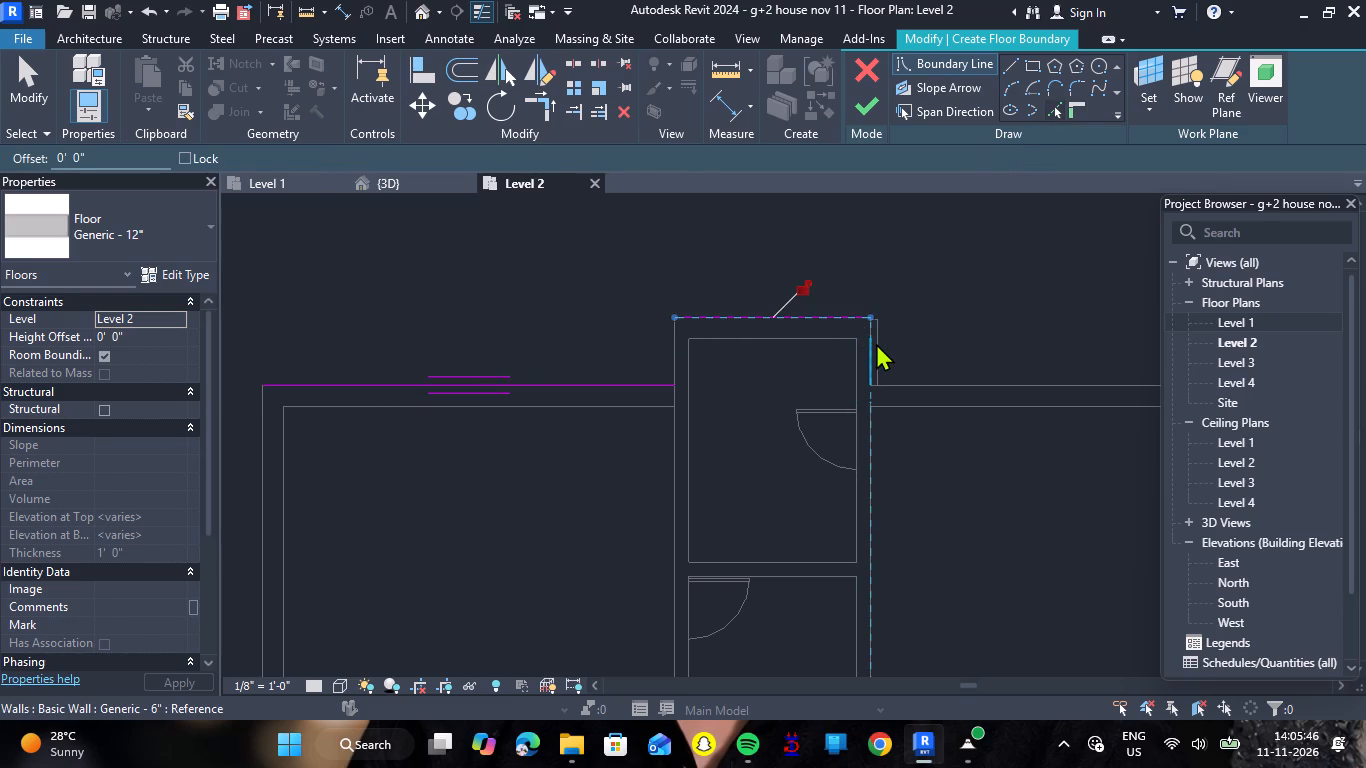
pyautogui.click(937, 382)
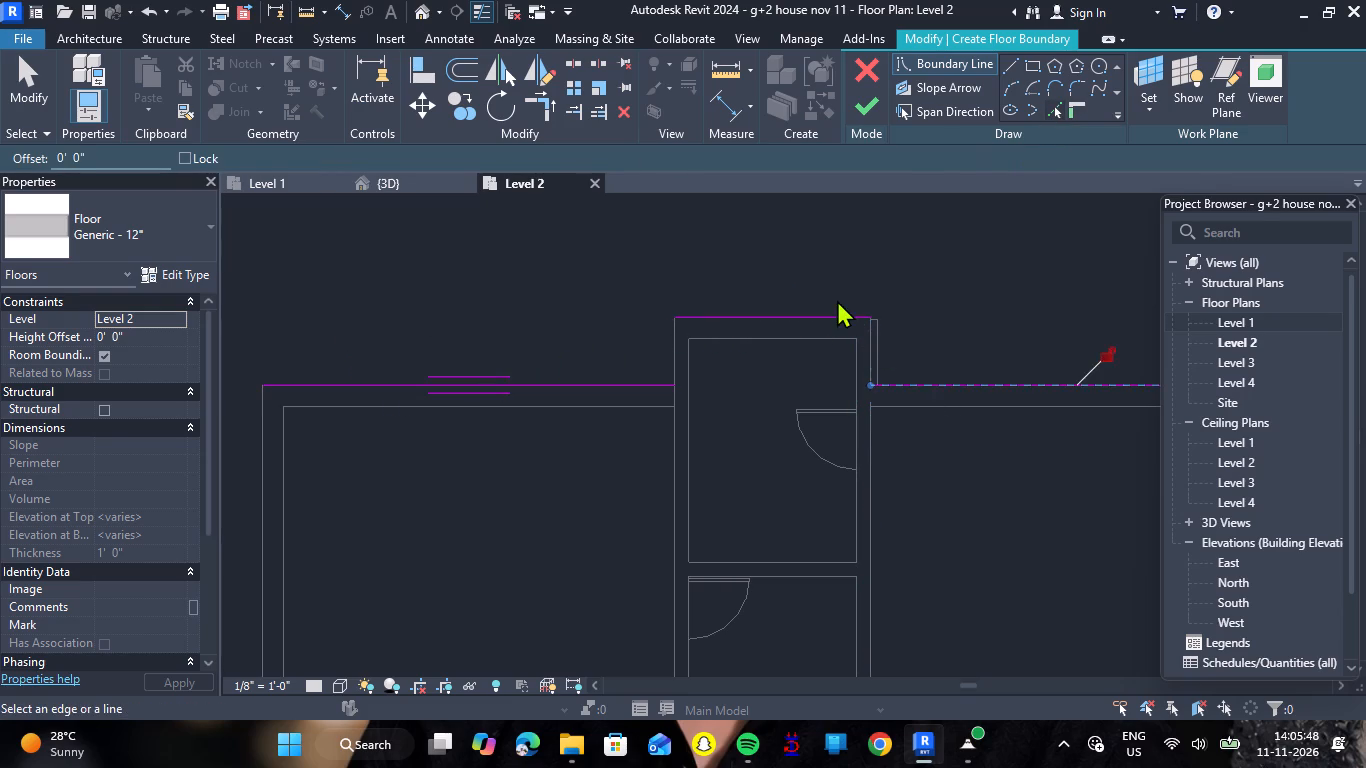
# Extend the floor boundary along the stepped east side, from the north-east room's outer wall down to the front edge of the open area.
pyautogui.scroll(-7, 837, 300)
pyautogui.scroll(5, 1033, 383)
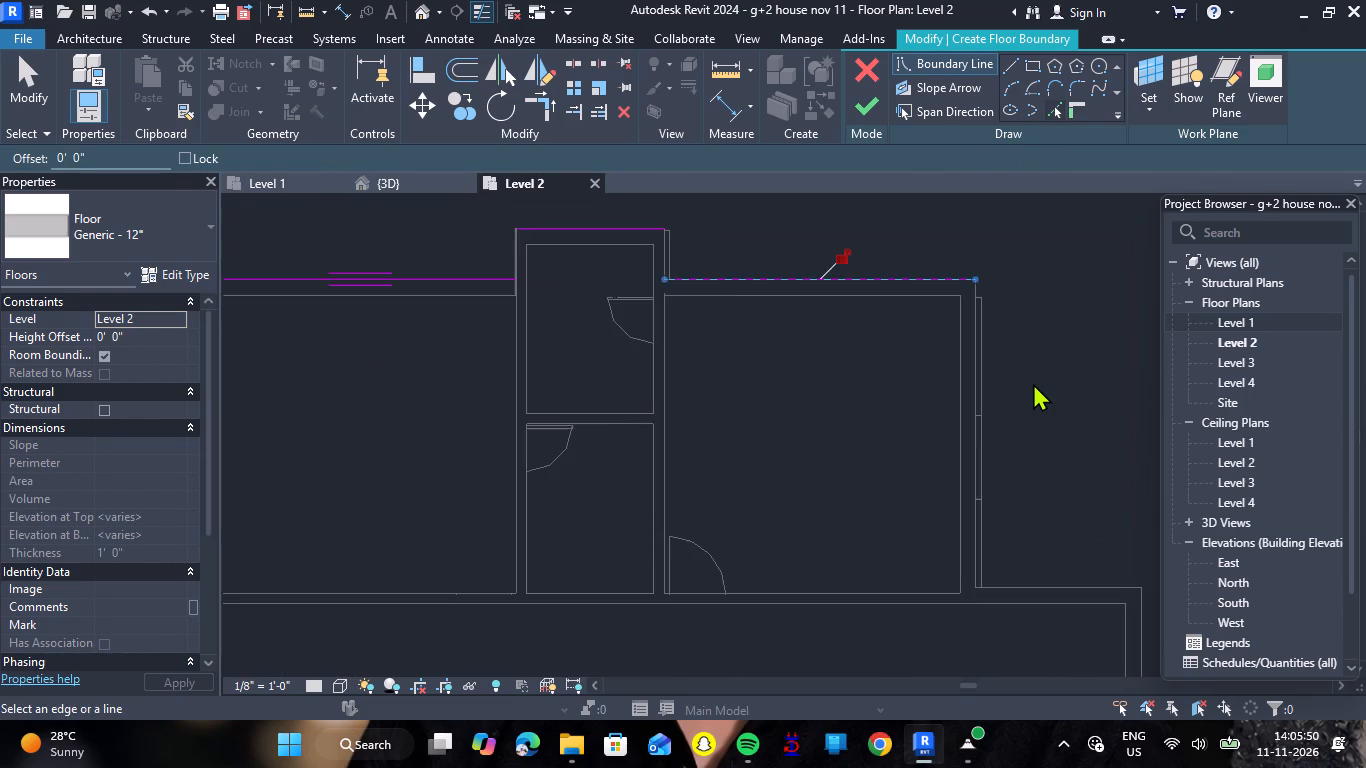
pyautogui.click(977, 382)
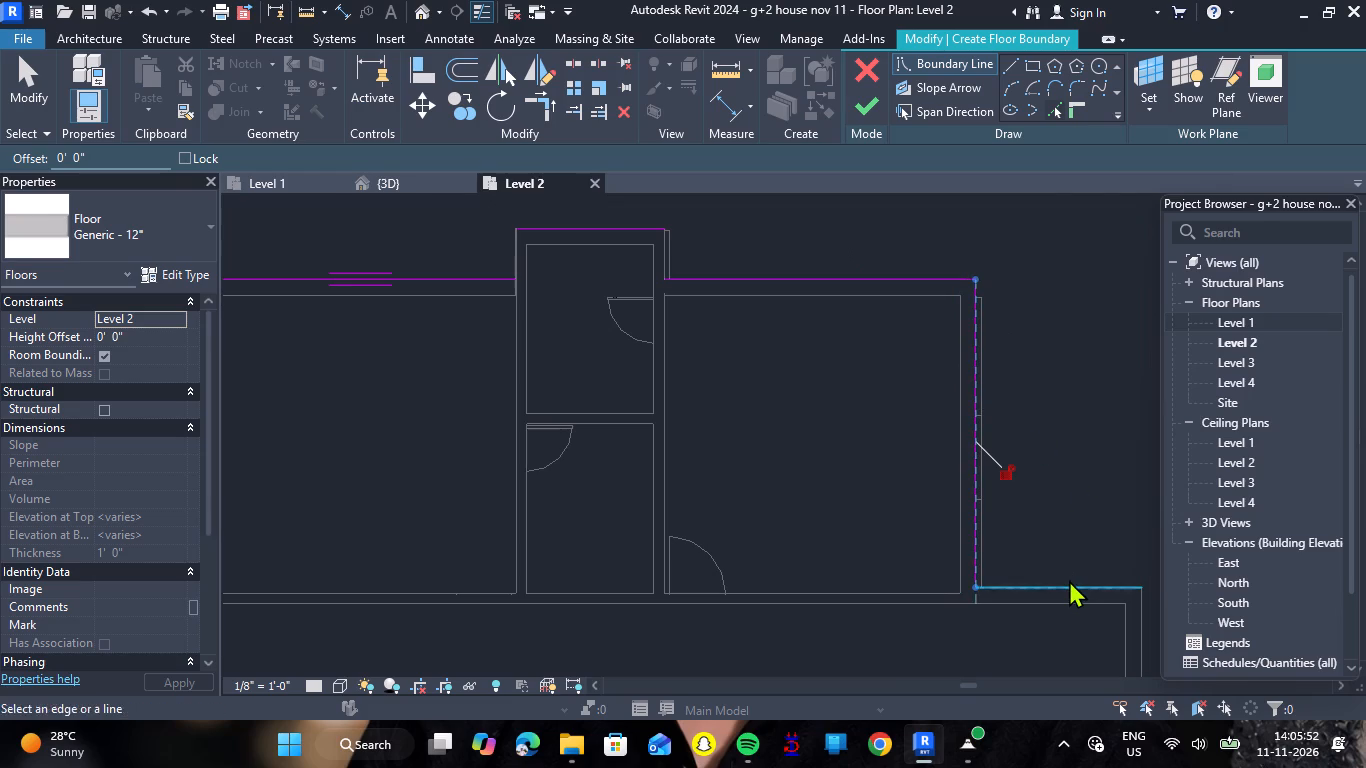
pyautogui.click(1069, 581)
pyautogui.scroll(-7, 1031, 350)
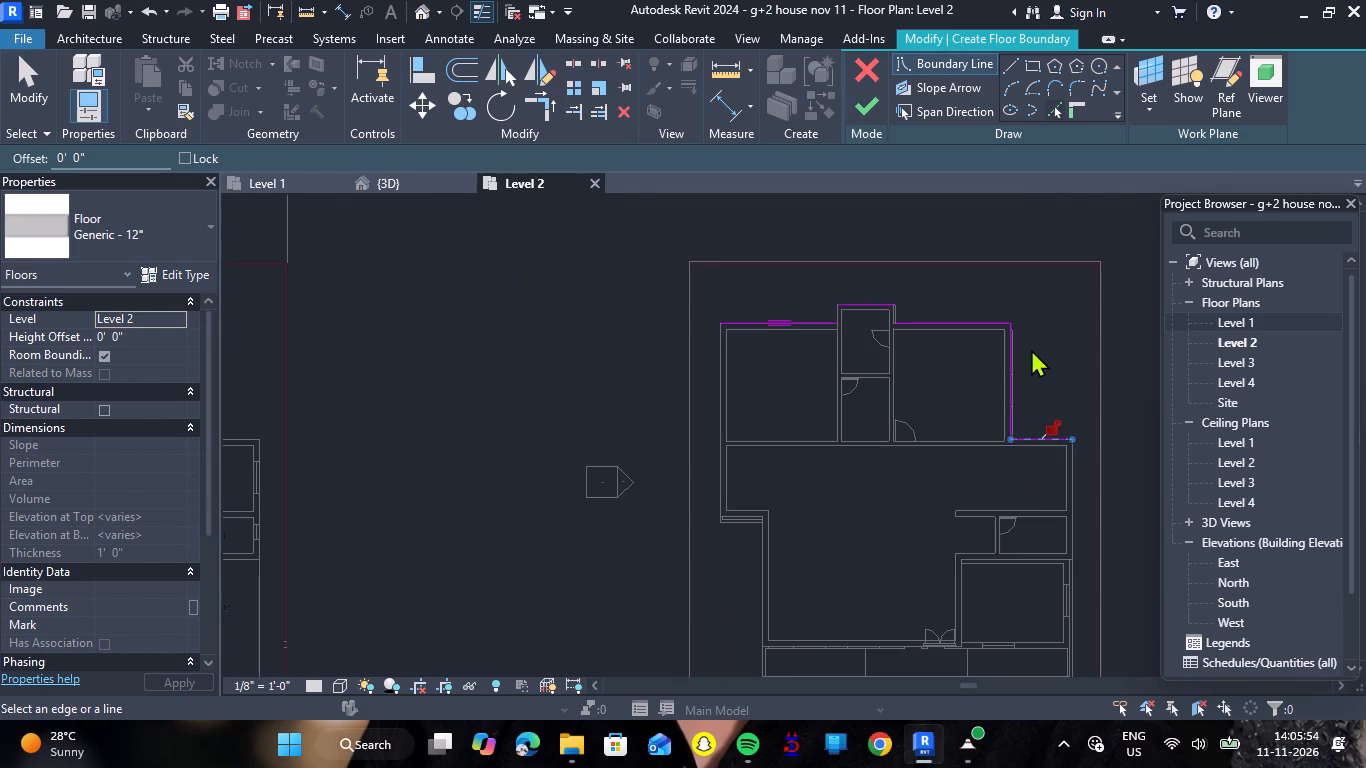
pyautogui.scroll(4, 1078, 485)
pyautogui.click(1078, 485)
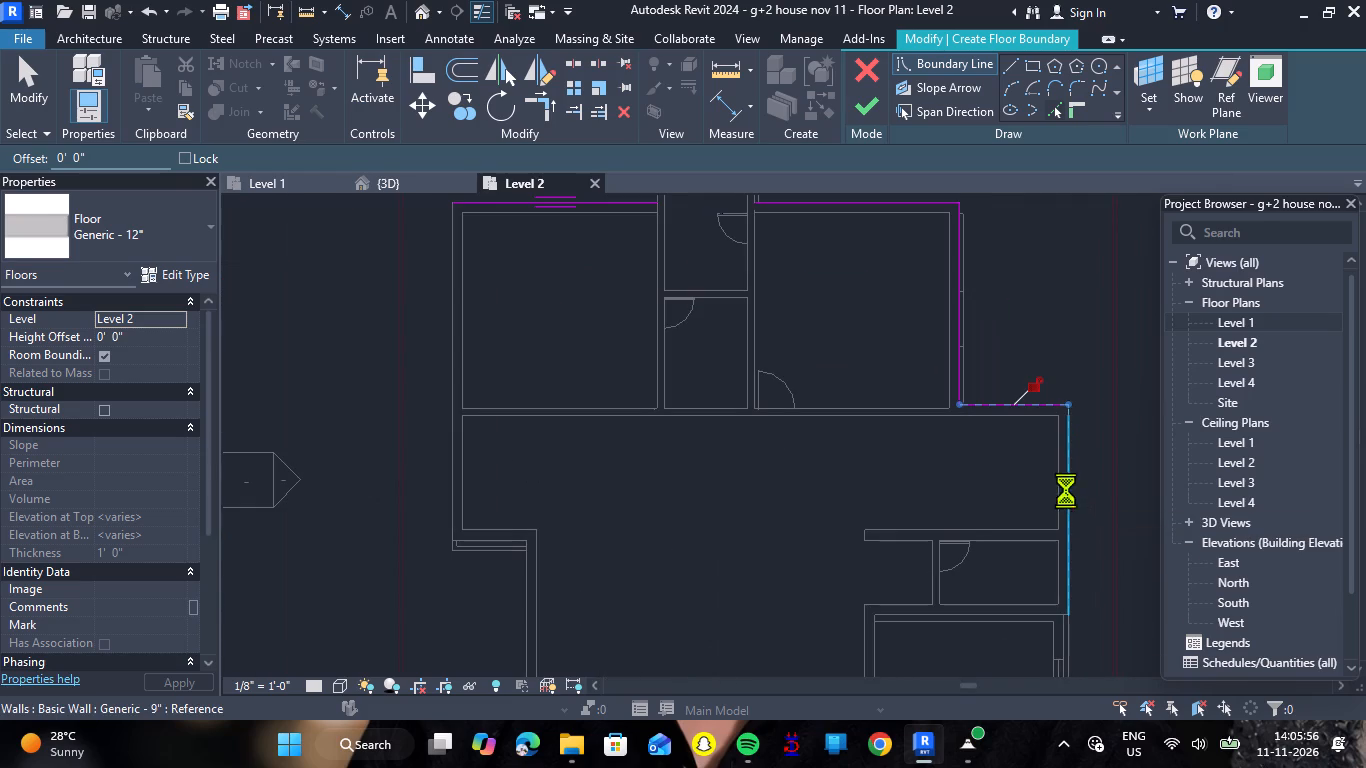
pyautogui.click(1066, 490)
pyautogui.scroll(-8, 985, 402)
pyautogui.scroll(8, 1011, 517)
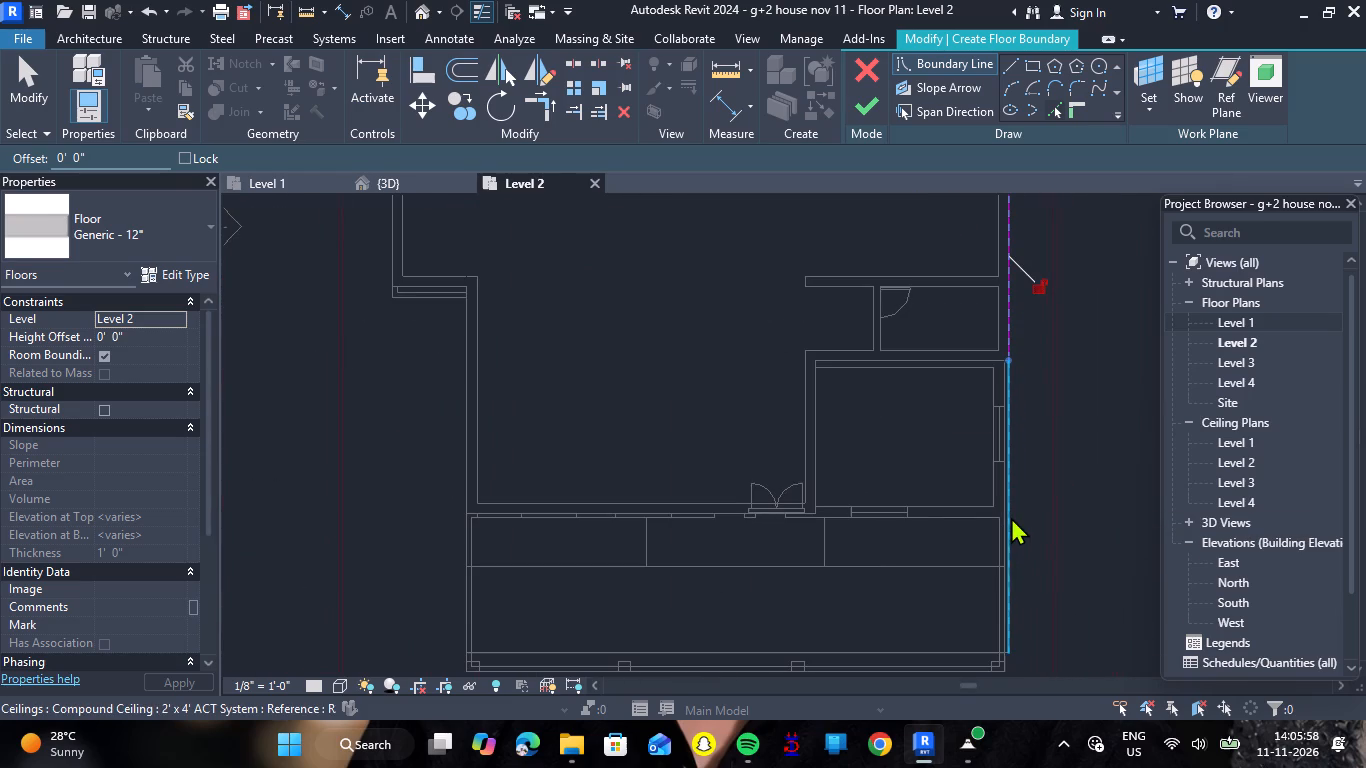
pyautogui.click(1011, 517)
# Pick the front edge of the open area and the west edges up to the setback beside the hall as floor boundary lines.
pyautogui.scroll(-6, 1004, 471)
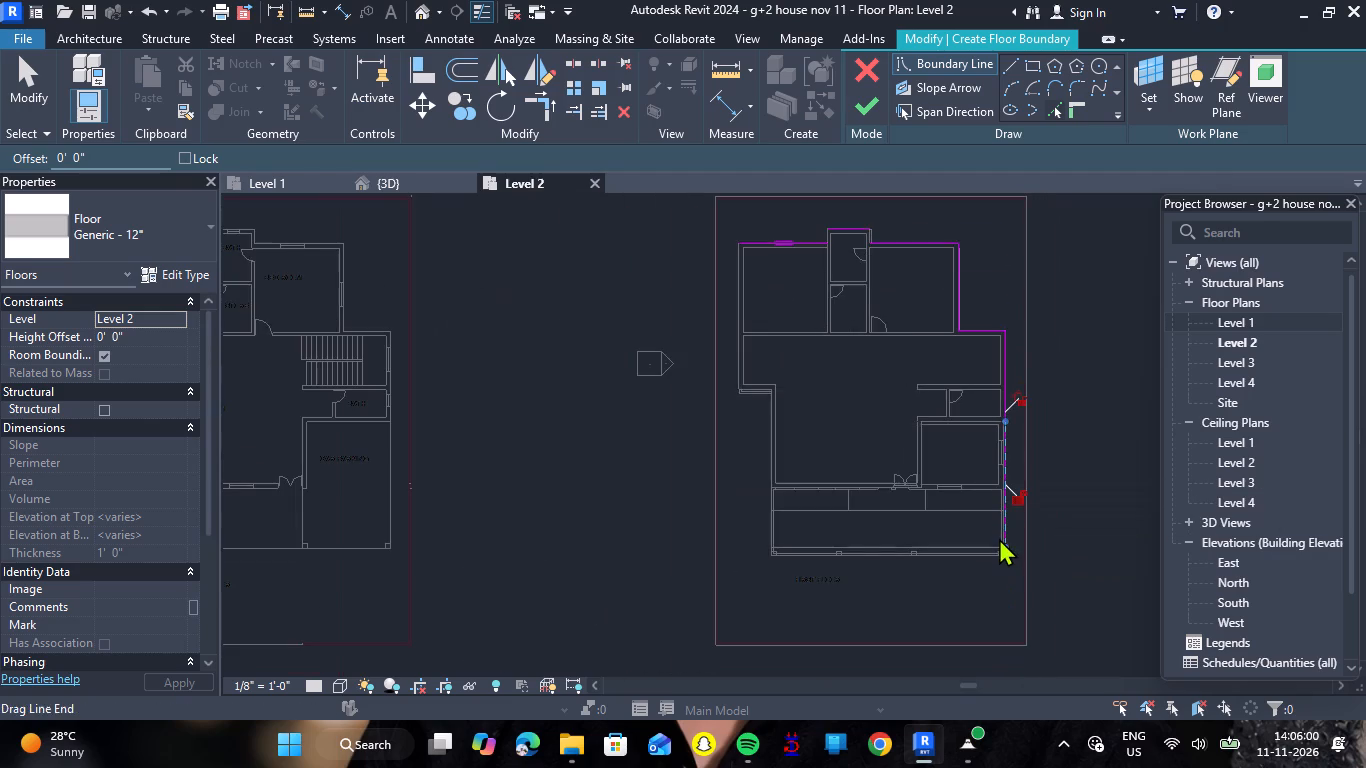
pyautogui.scroll(12, 993, 541)
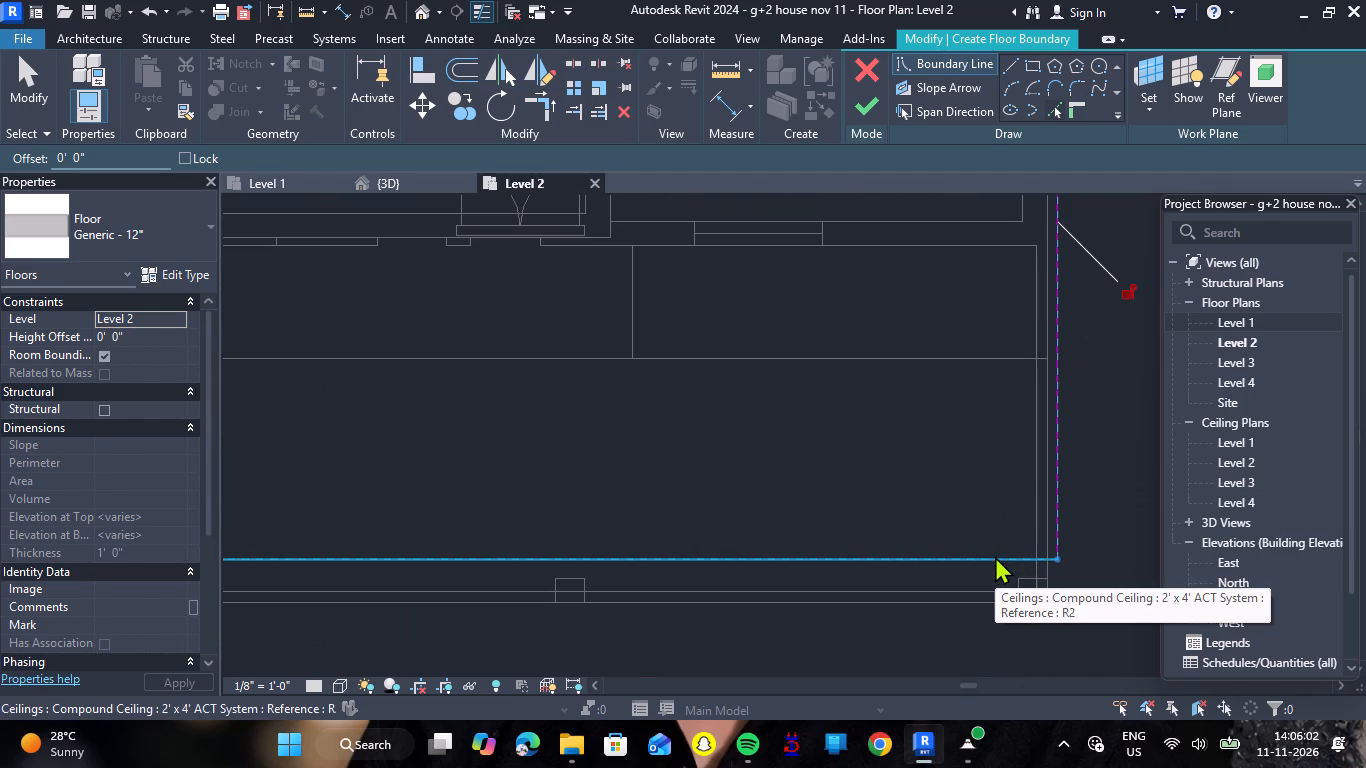
pyautogui.scroll(-5, 995, 556)
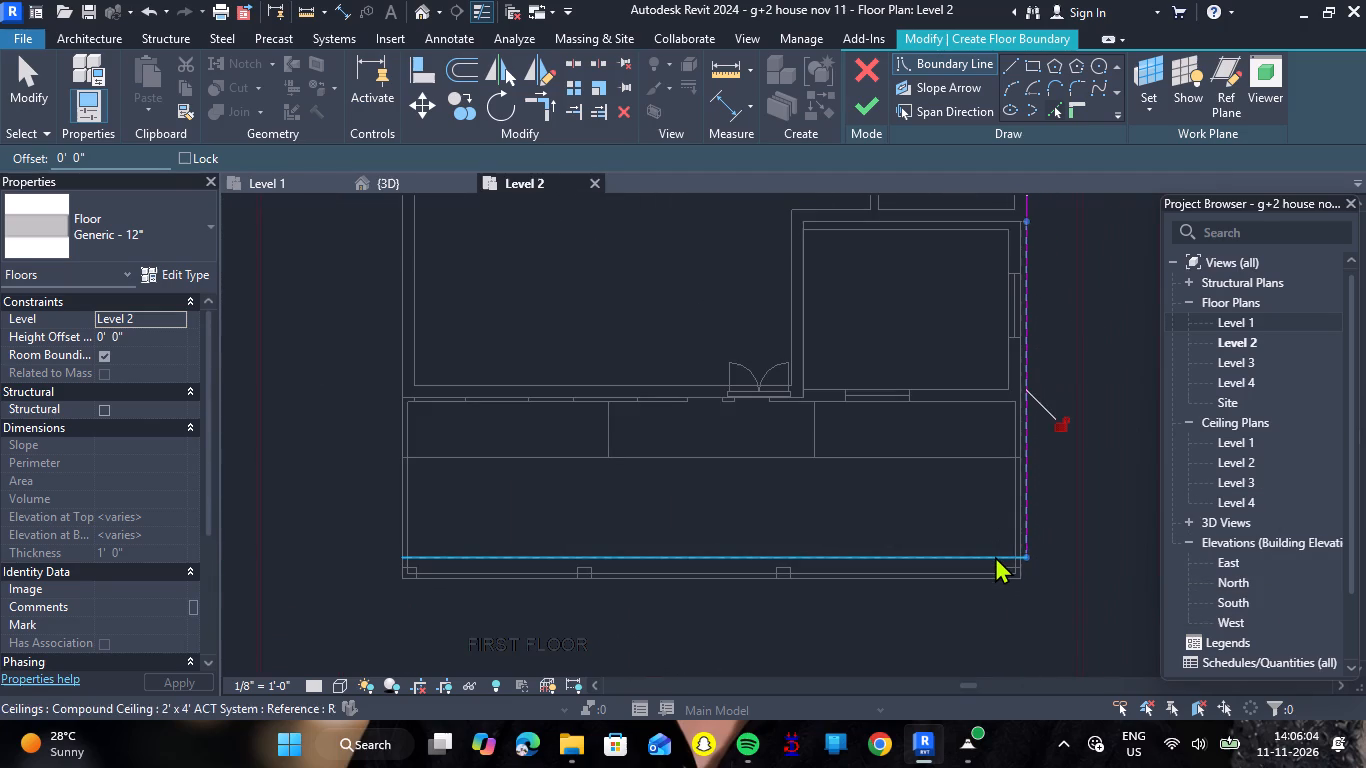
pyautogui.scroll(4, 964, 577)
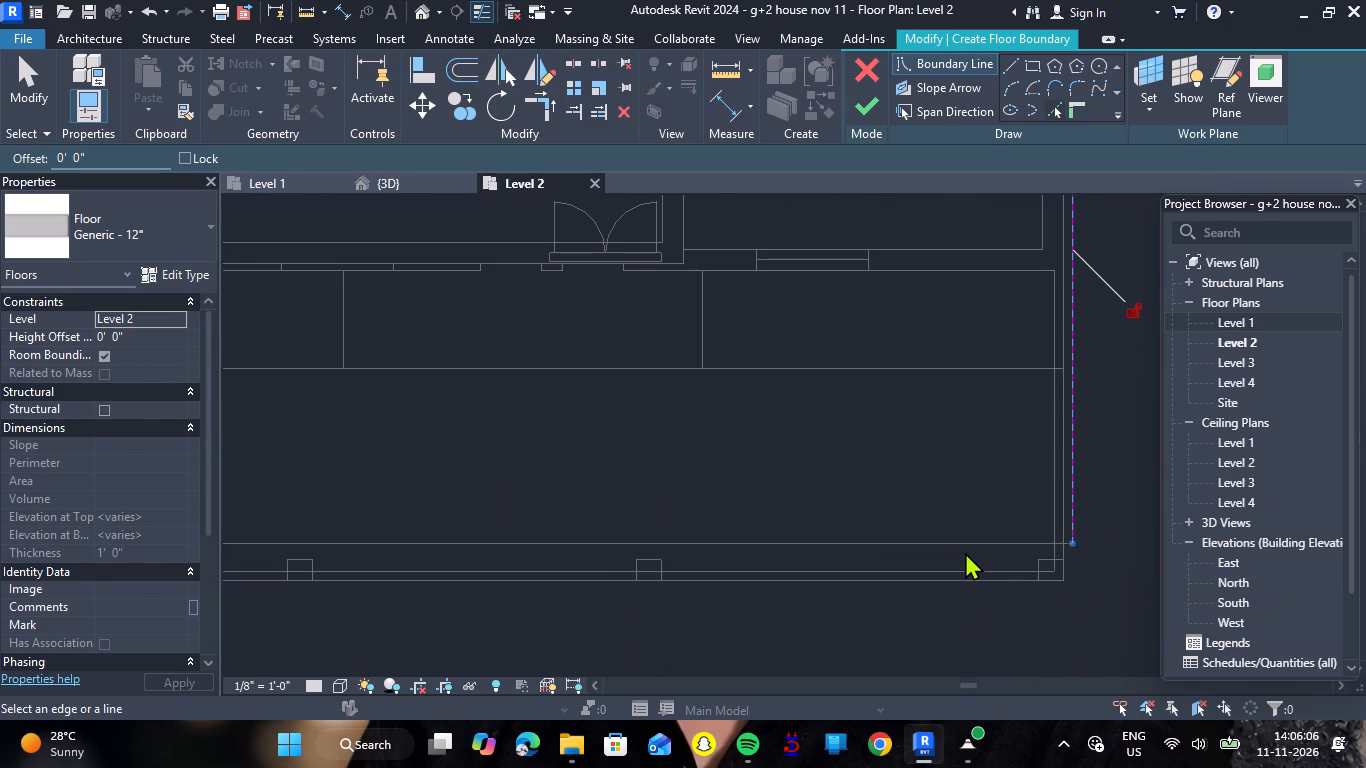
pyautogui.scroll(-4, 965, 552)
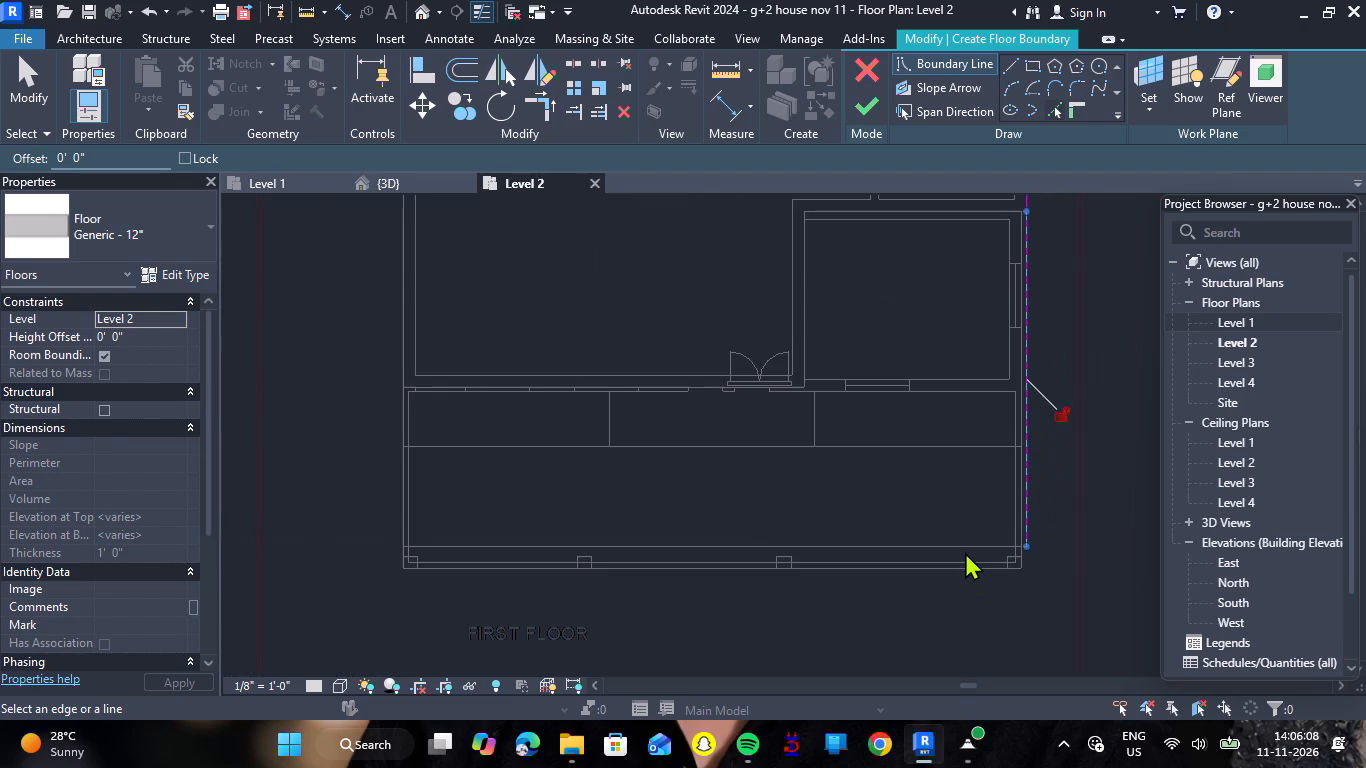
pyautogui.click(965, 547)
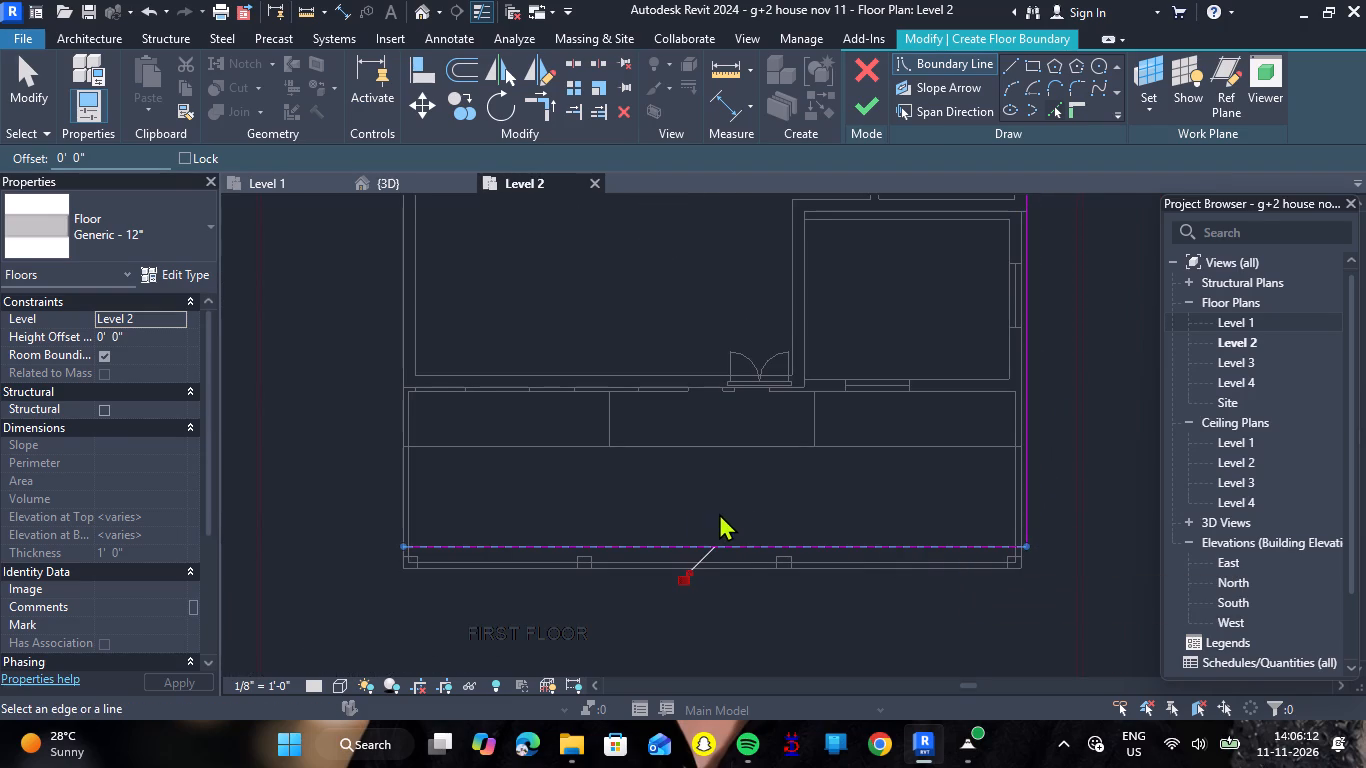
pyautogui.click(400, 504)
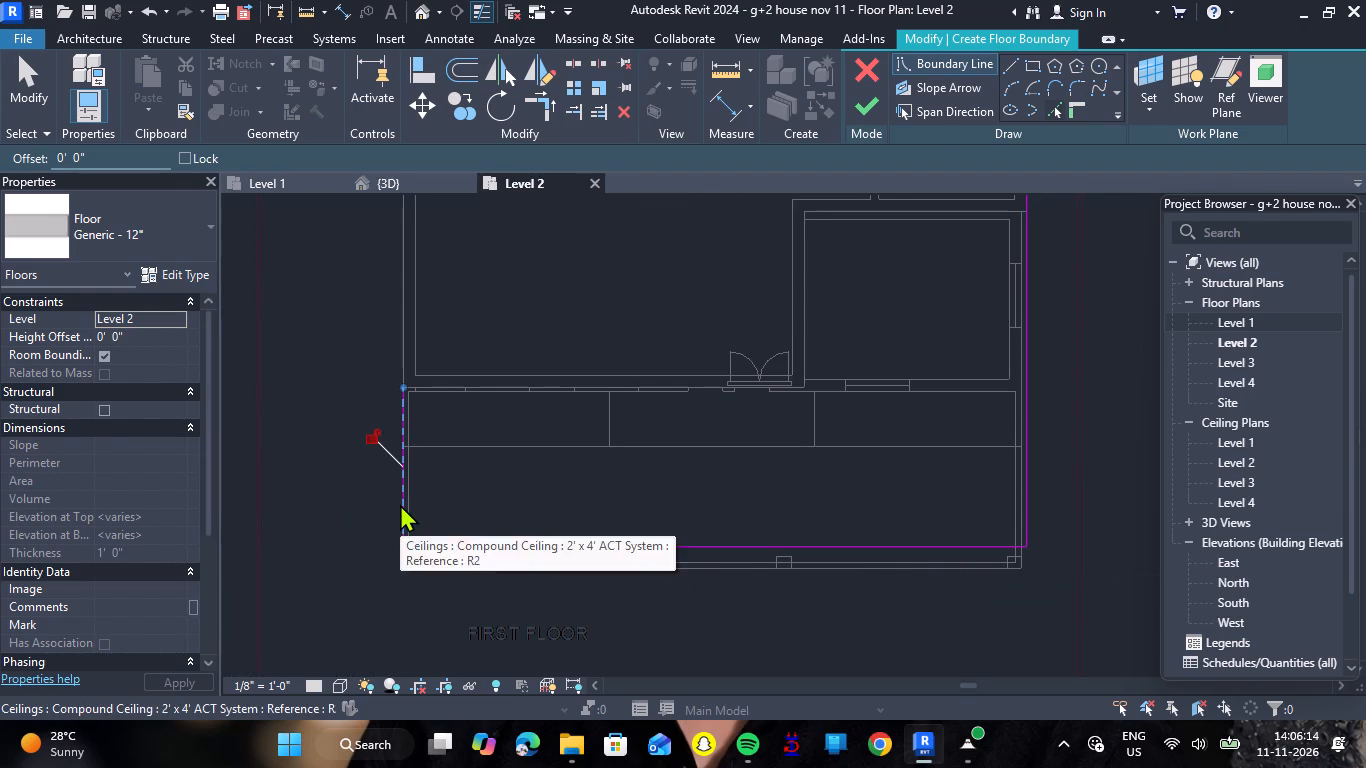
pyautogui.click(398, 350)
# Set the Level 2 plan's visual style to Wireframe.
pyautogui.scroll(-7, 486, 344)
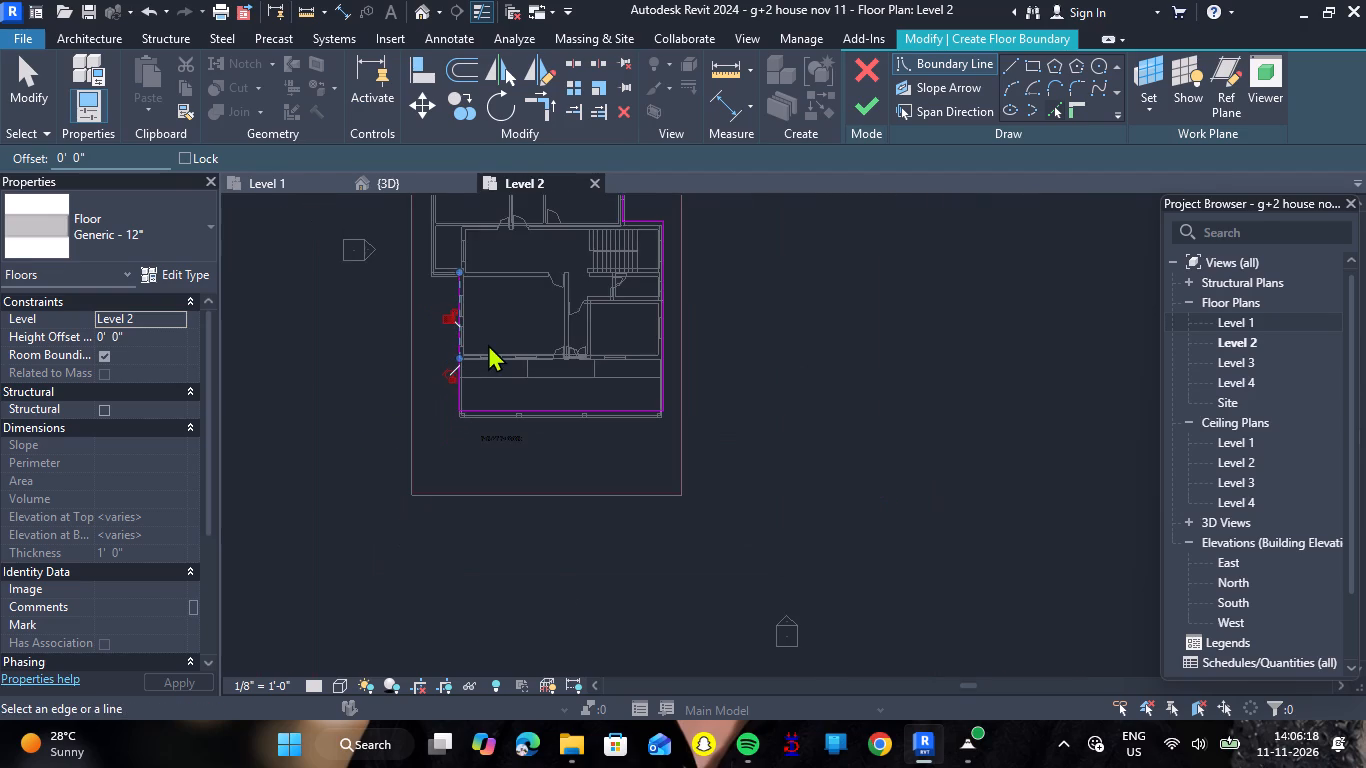
pyautogui.scroll(-1, 488, 344)
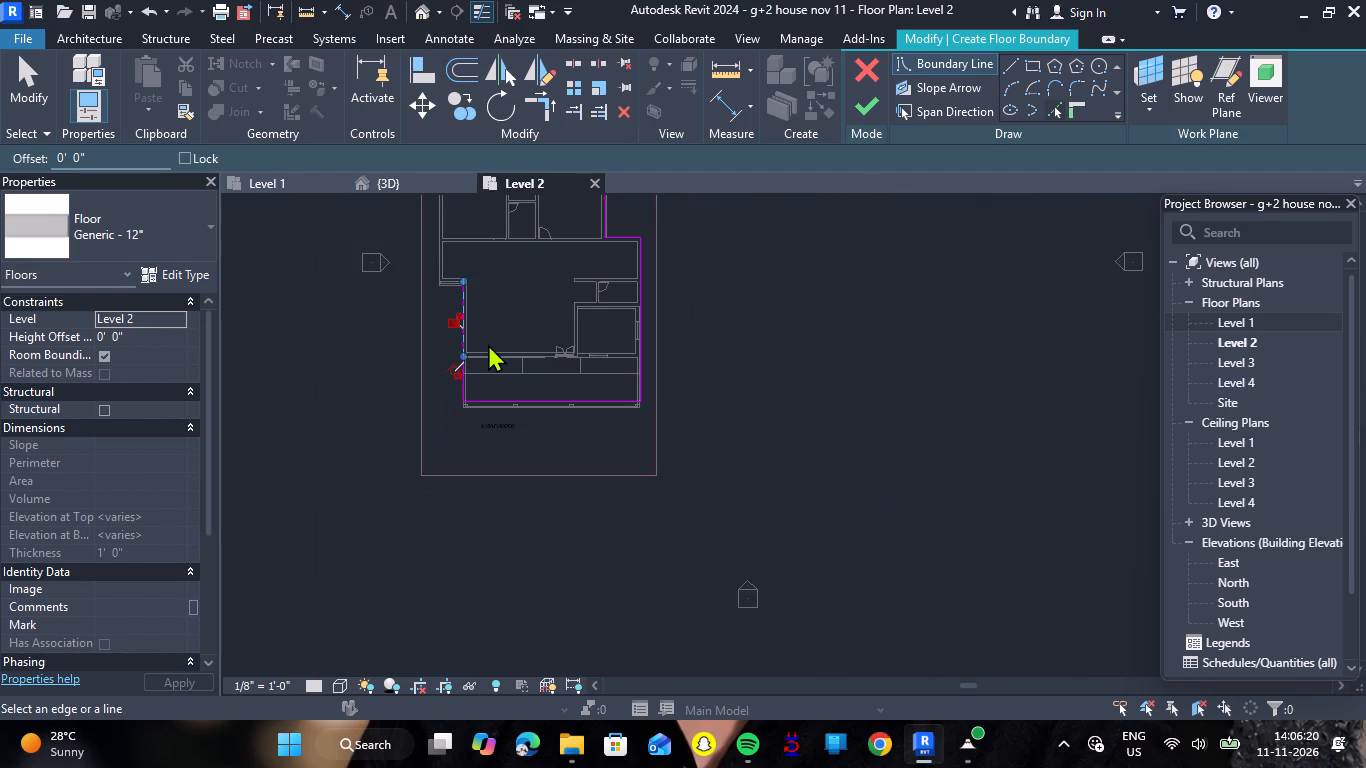
pyautogui.scroll(-1, 488, 344)
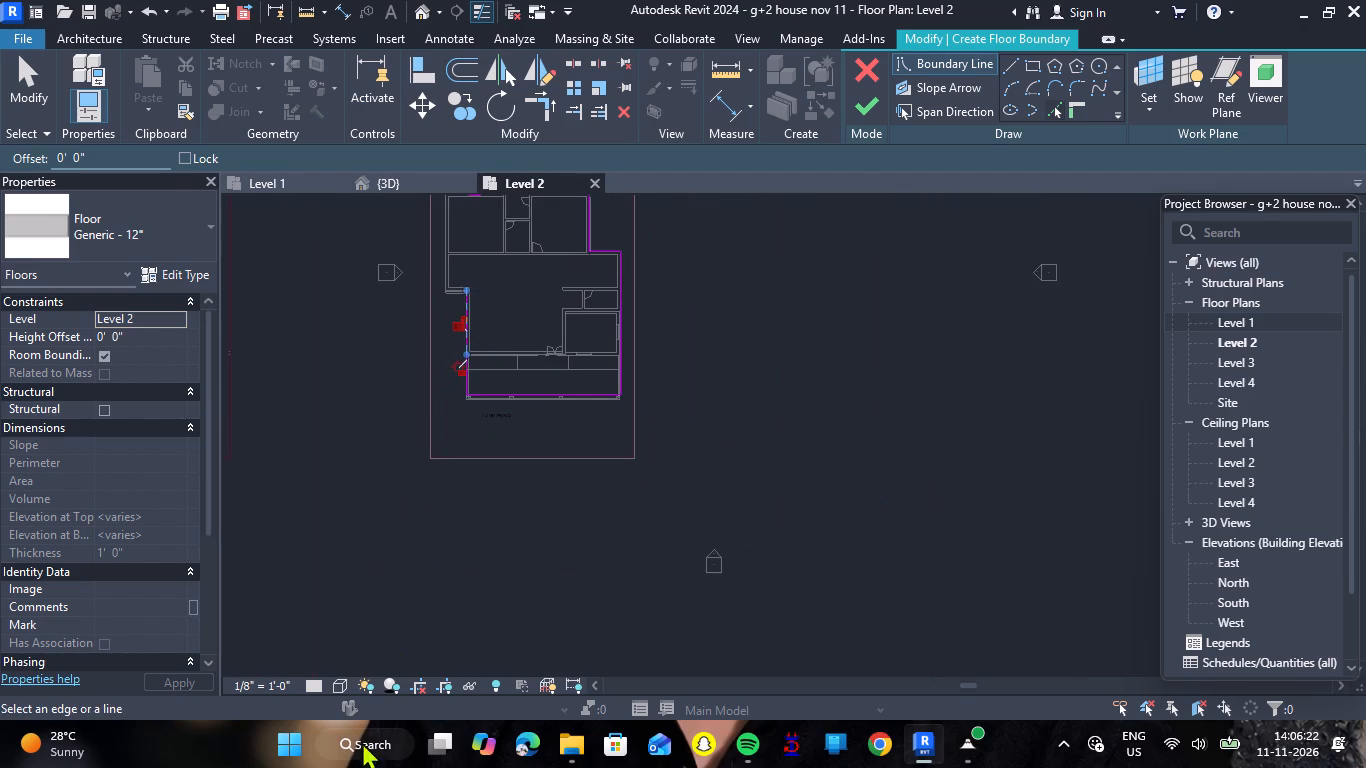
pyautogui.click(339, 692)
pyautogui.click(396, 573)
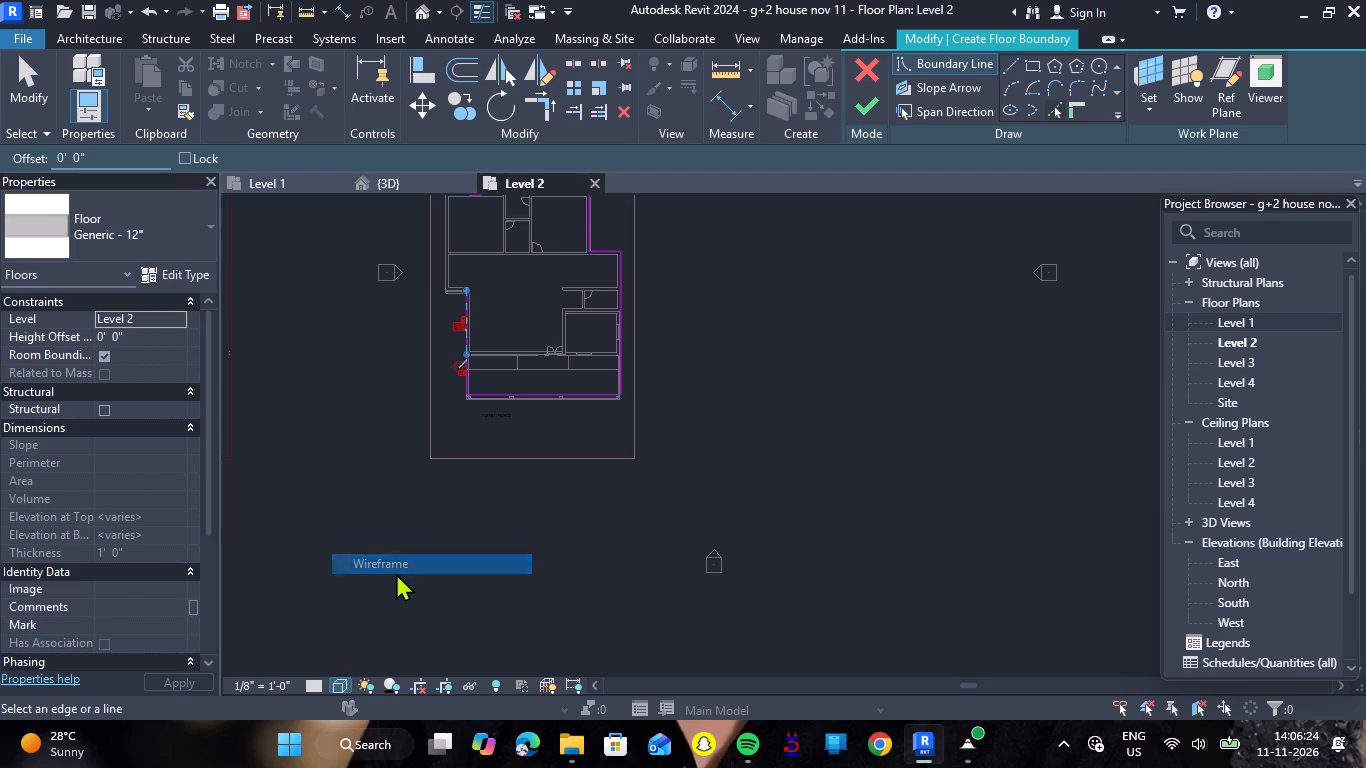
# Pick the ceiling's short south edge at the projection west of the hall as a floor boundary line.
pyautogui.scroll(7, 464, 255)
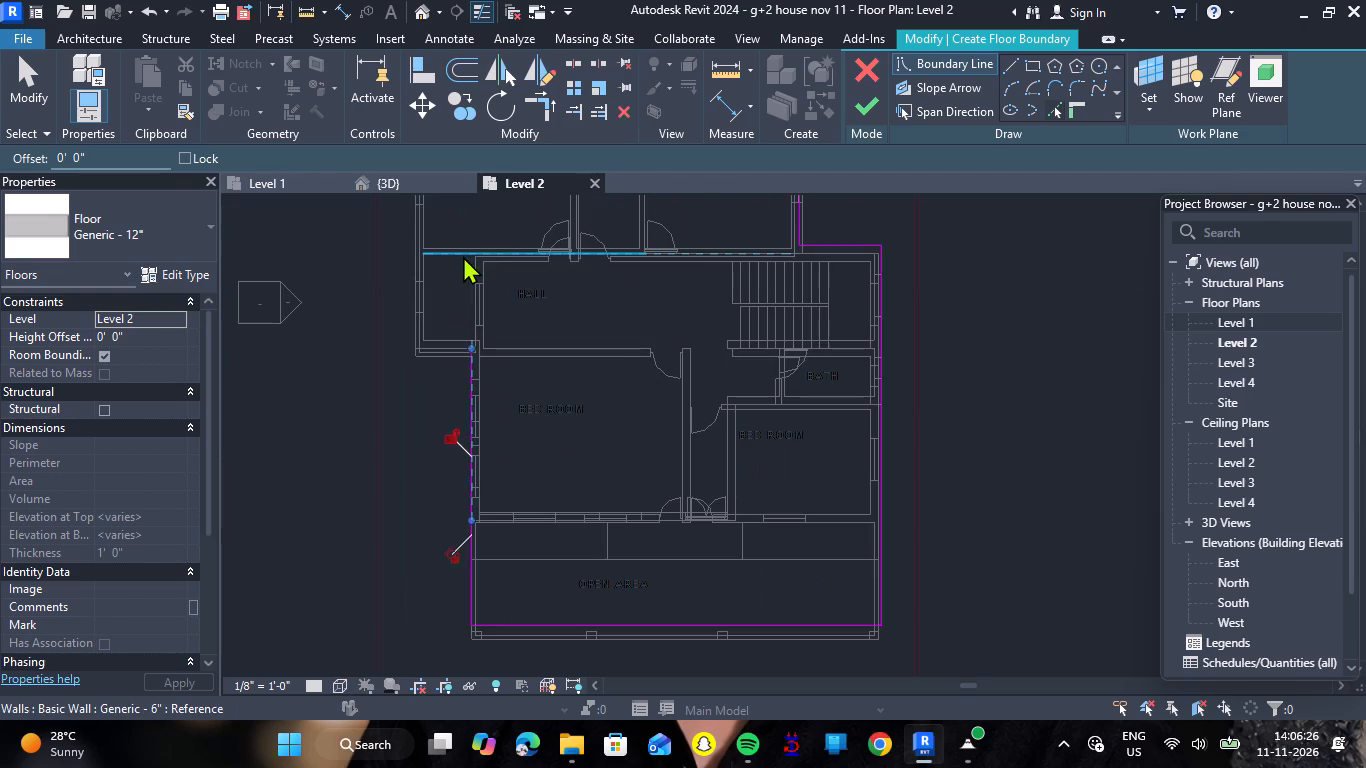
pyautogui.scroll(-2, 463, 256)
pyautogui.scroll(-5, 120, 488)
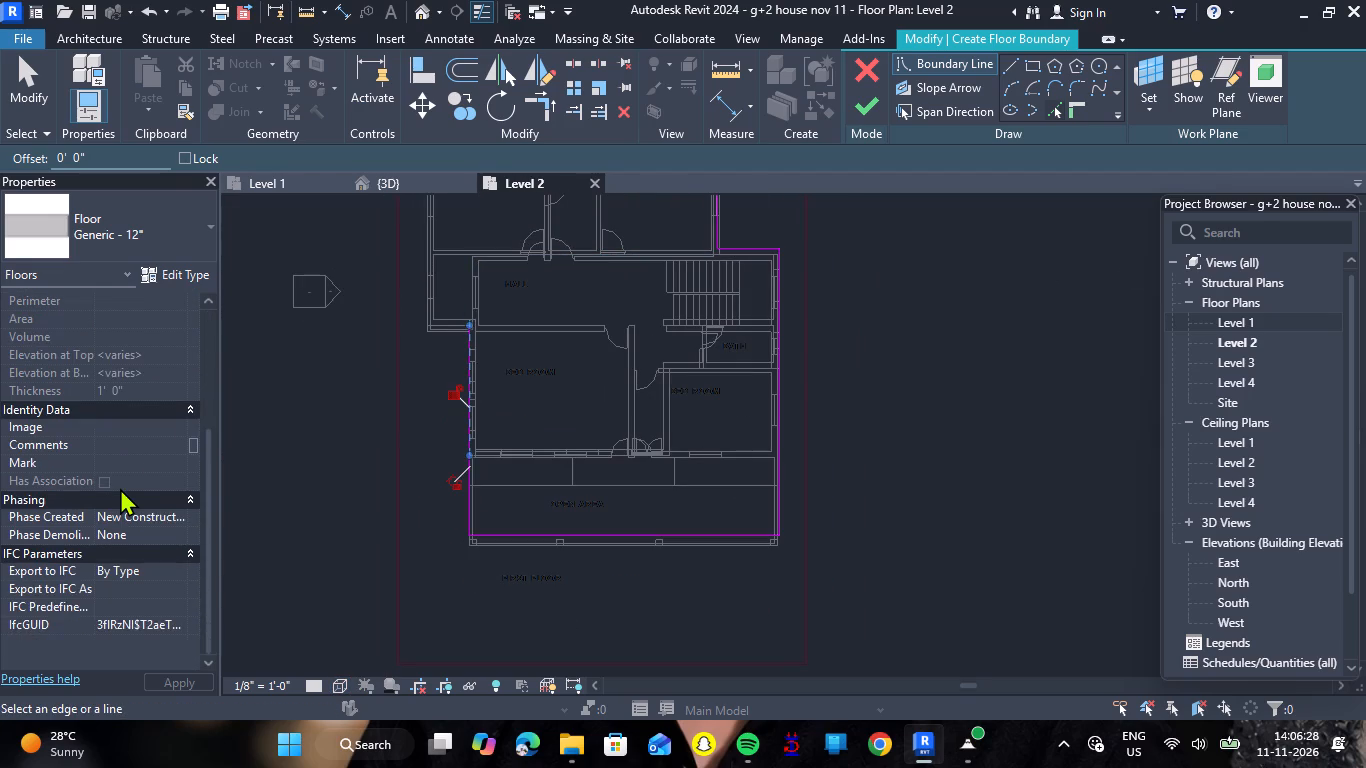
pyautogui.scroll(-6, 120, 488)
pyautogui.scroll(4, 139, 577)
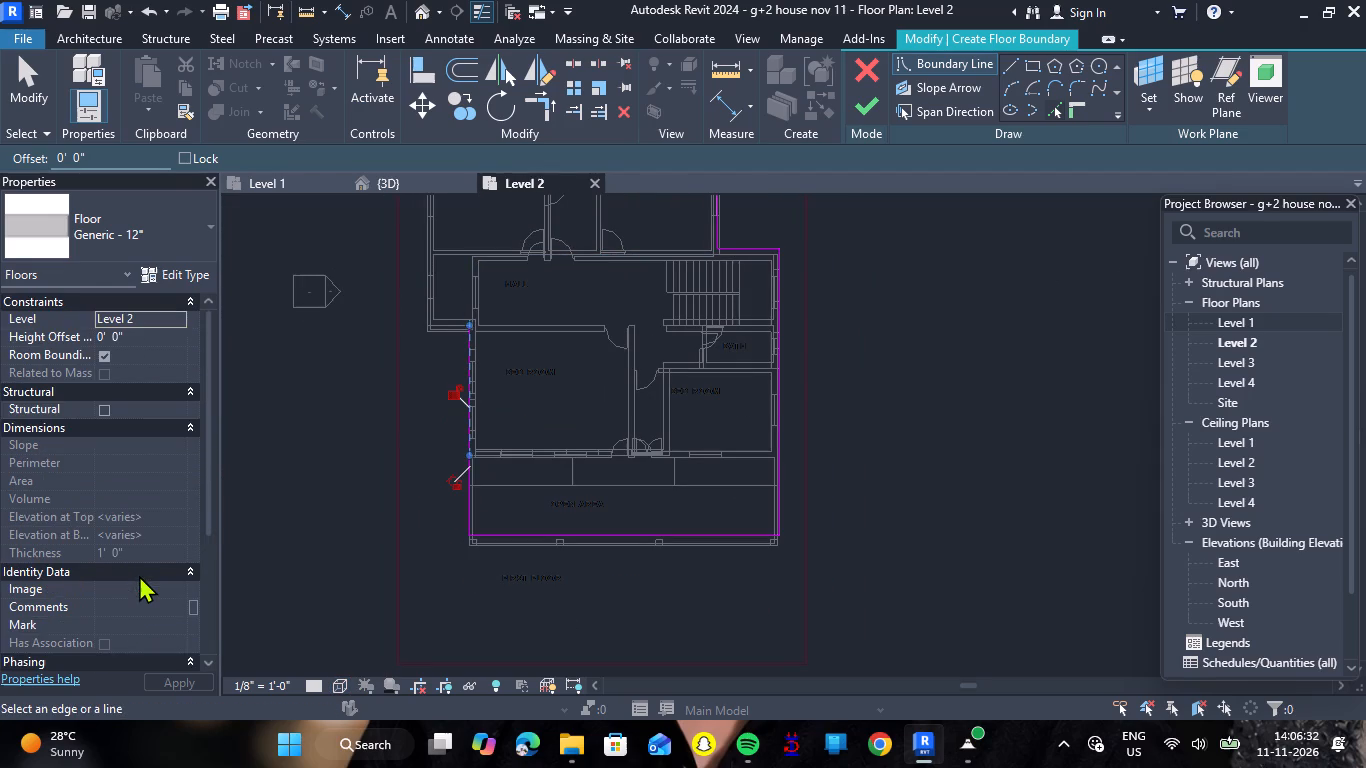
pyautogui.scroll(1, 139, 575)
pyautogui.scroll(7, 440, 300)
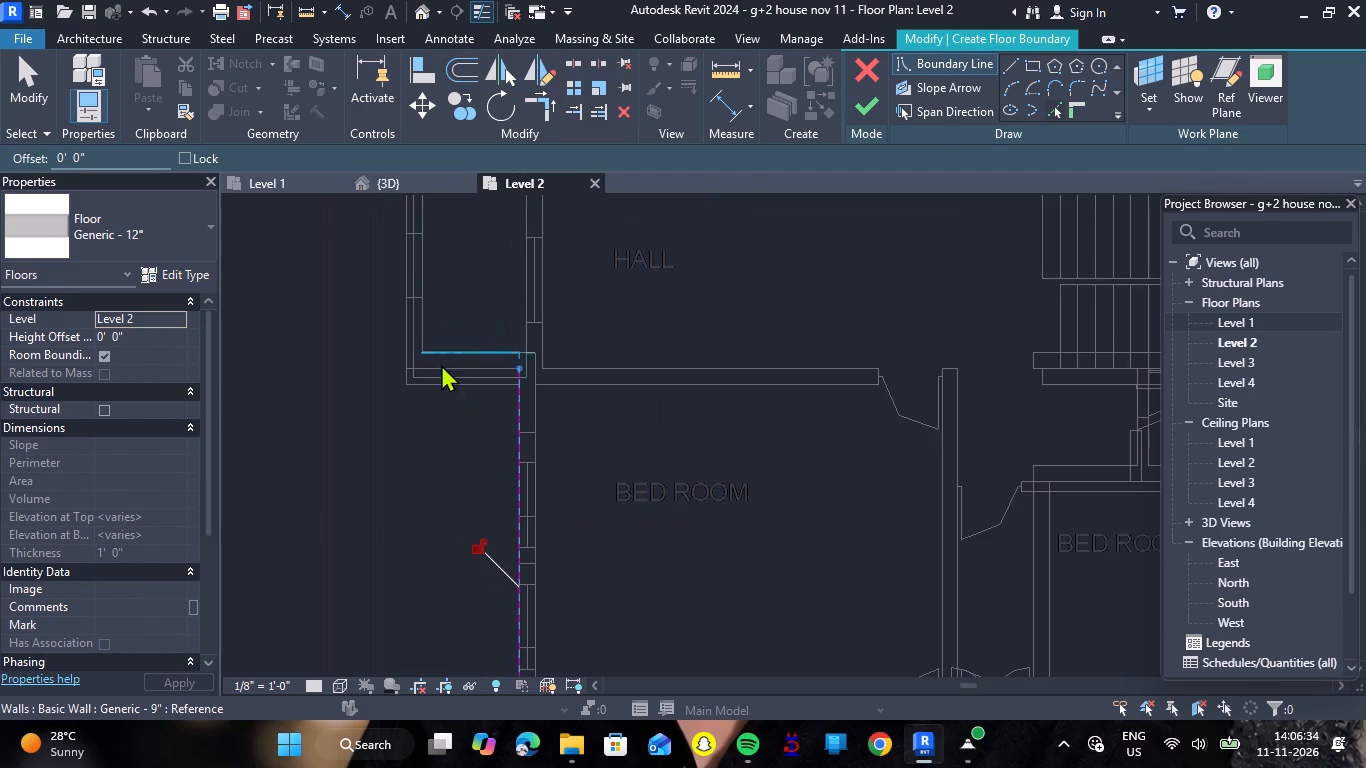
pyautogui.scroll(5, 442, 375)
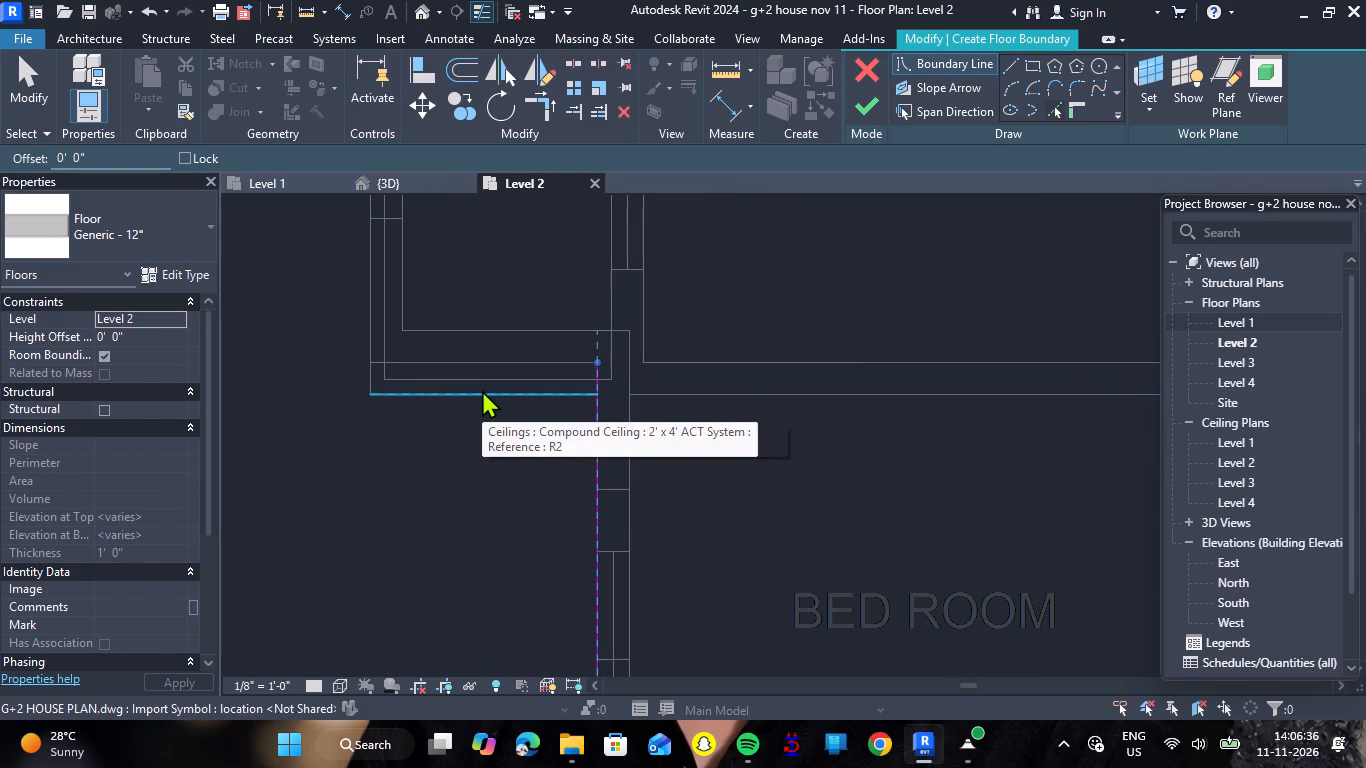
pyautogui.click(482, 390)
pyautogui.scroll(-4, 396, 401)
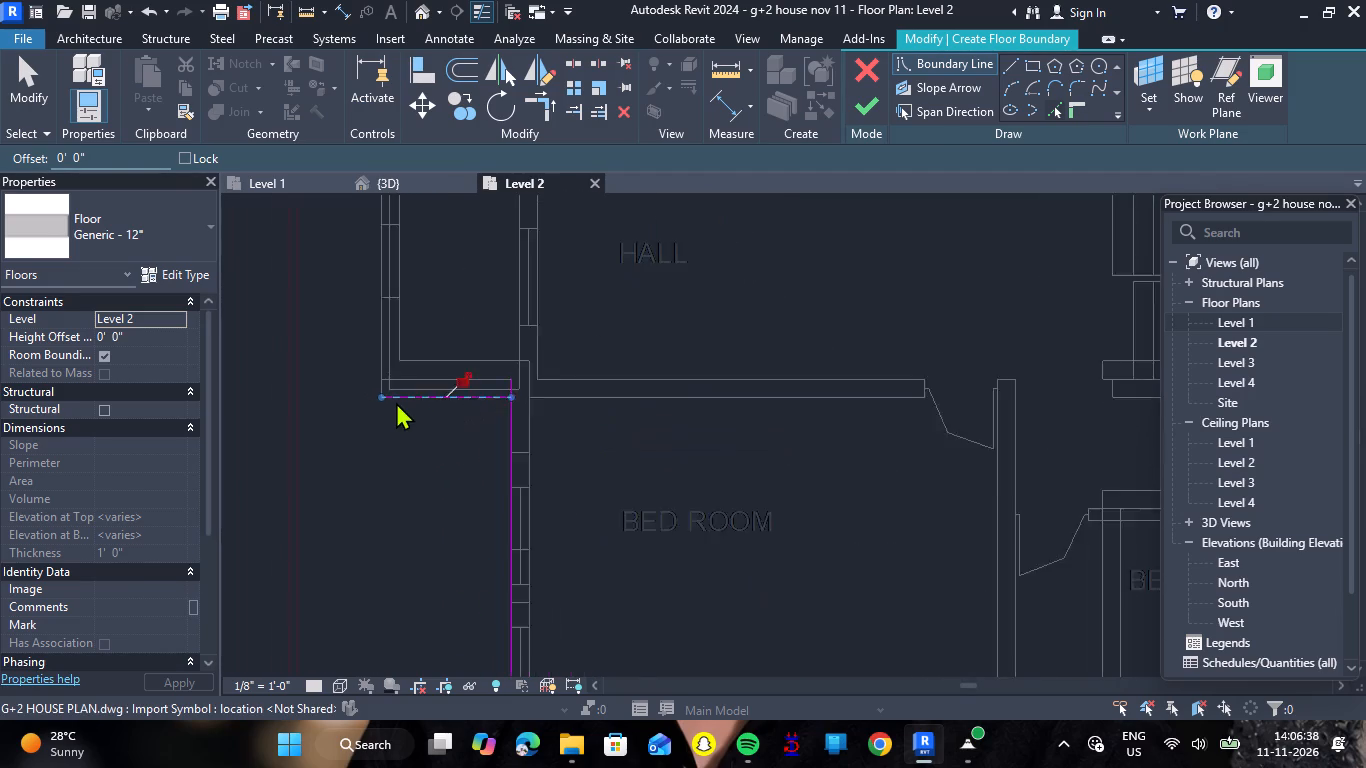
pyautogui.scroll(-8, 396, 402)
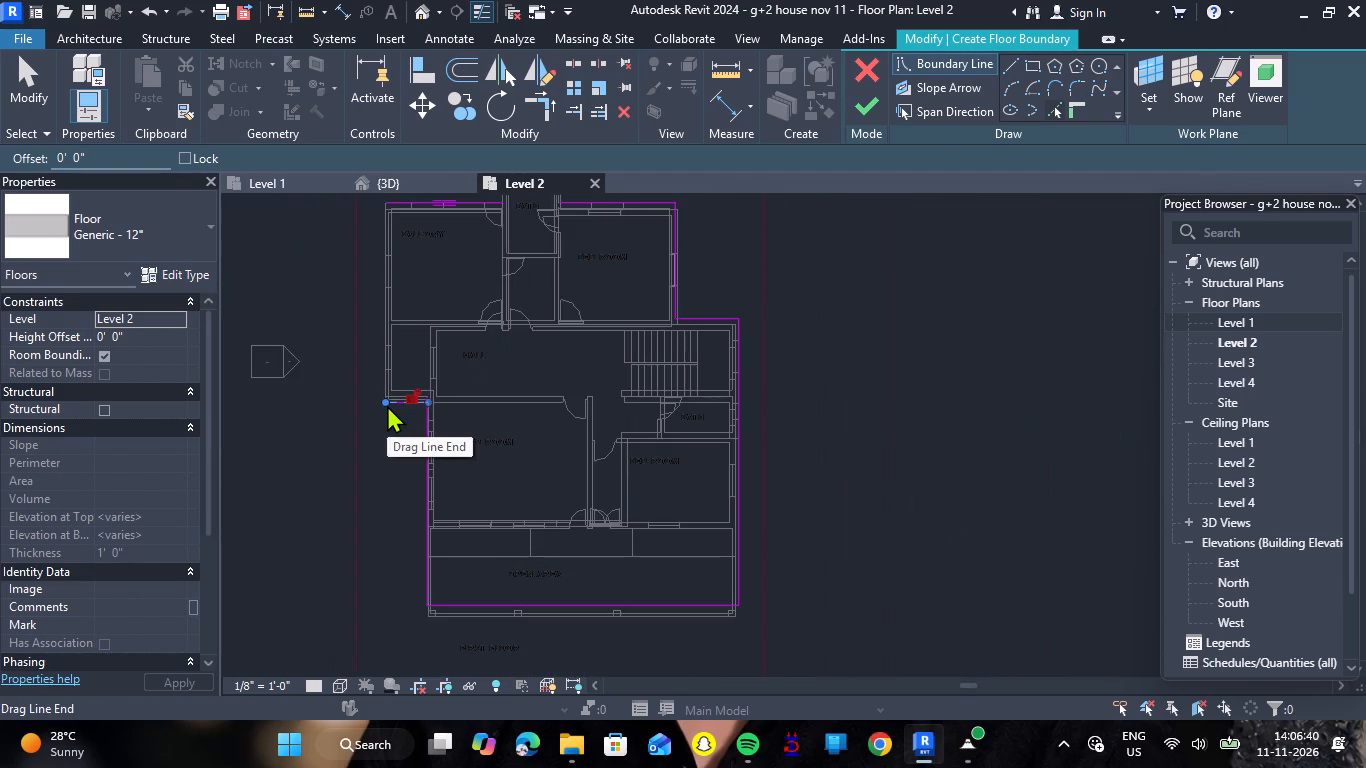
pyautogui.scroll(-3, 387, 405)
pyautogui.scroll(4, 379, 257)
pyautogui.scroll(1, 368, 368)
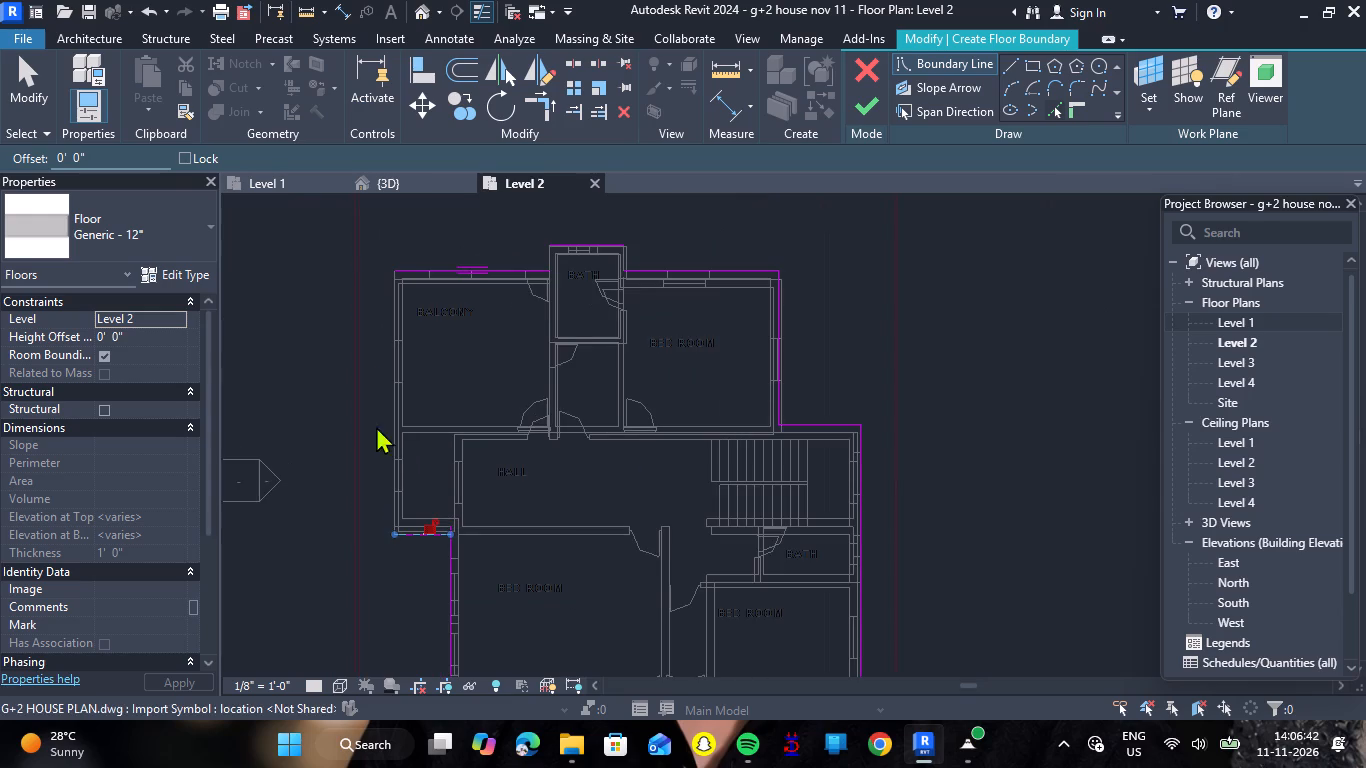
# Switch the Level 2 plan from Wireframe back to a visual style that hides obscured lines.
pyautogui.click(346, 682)
pyautogui.click(423, 584)
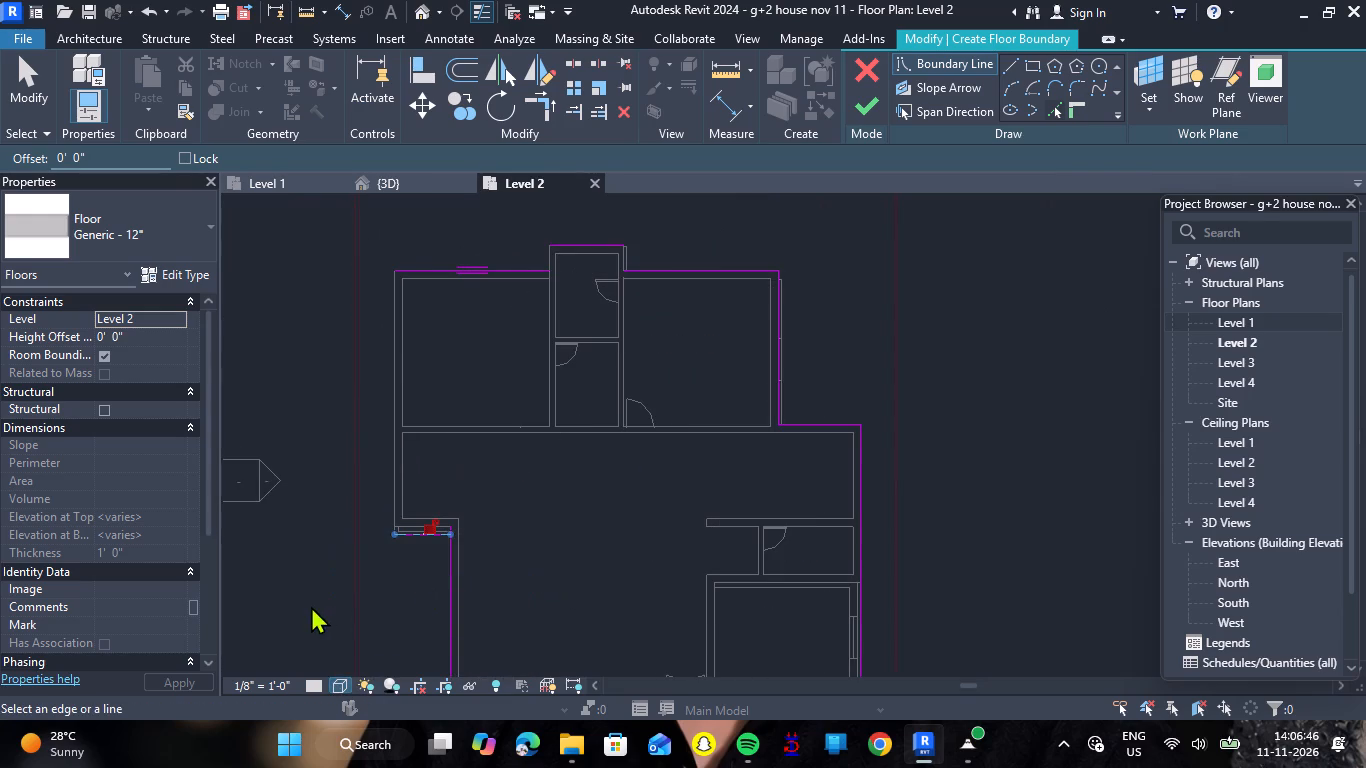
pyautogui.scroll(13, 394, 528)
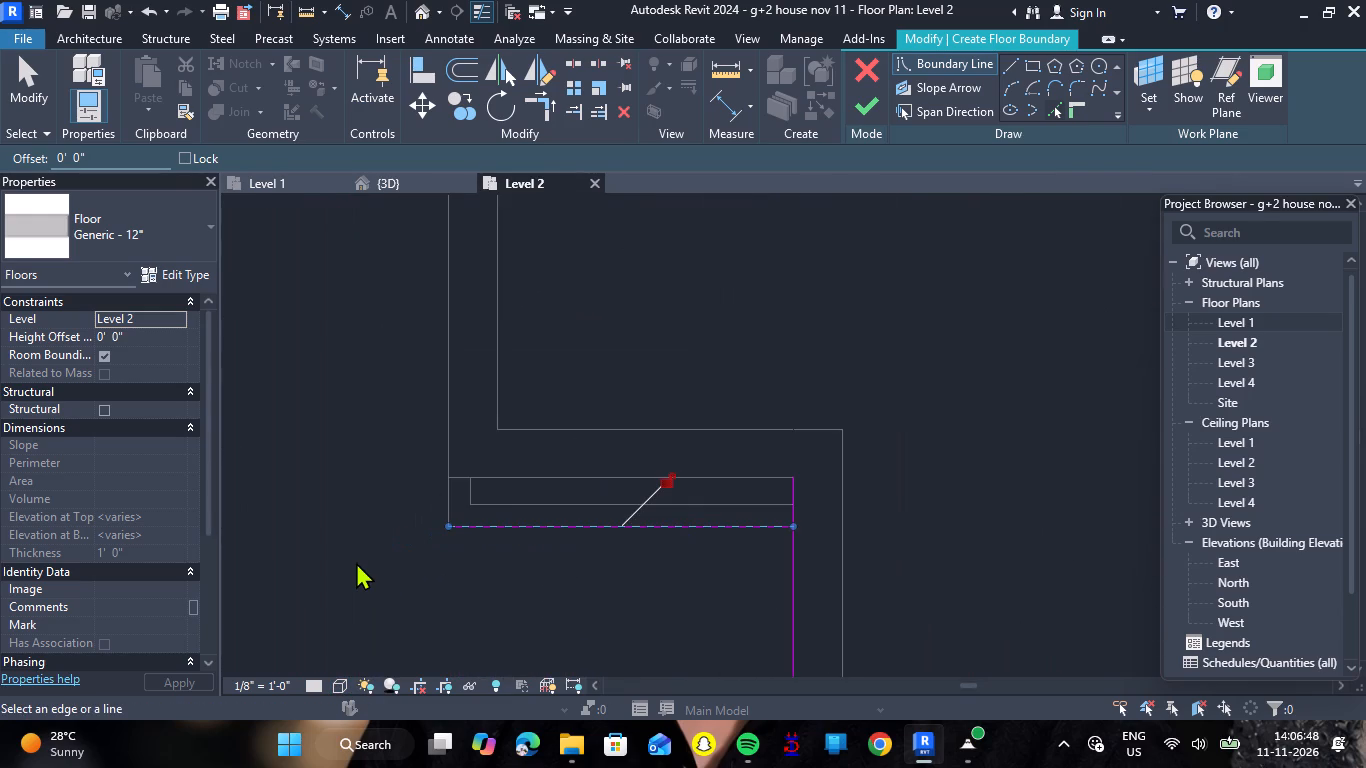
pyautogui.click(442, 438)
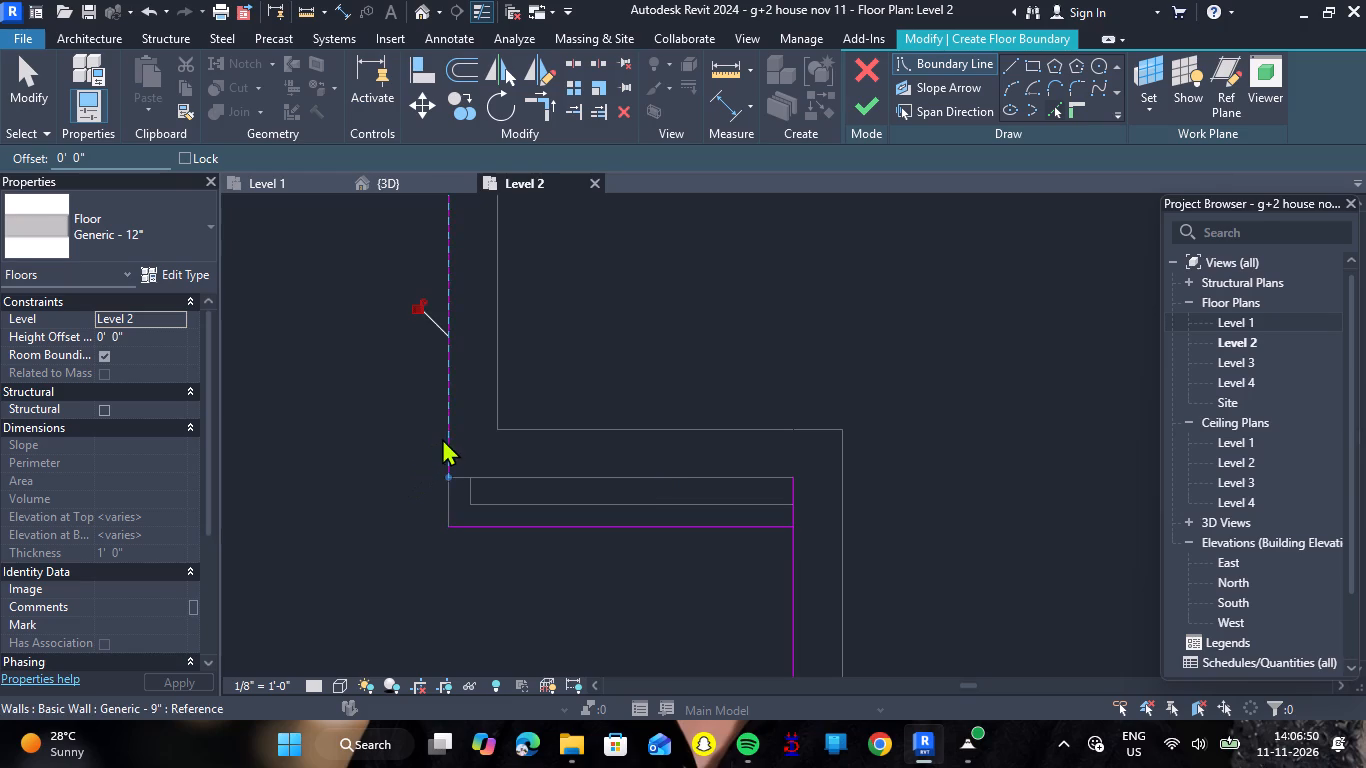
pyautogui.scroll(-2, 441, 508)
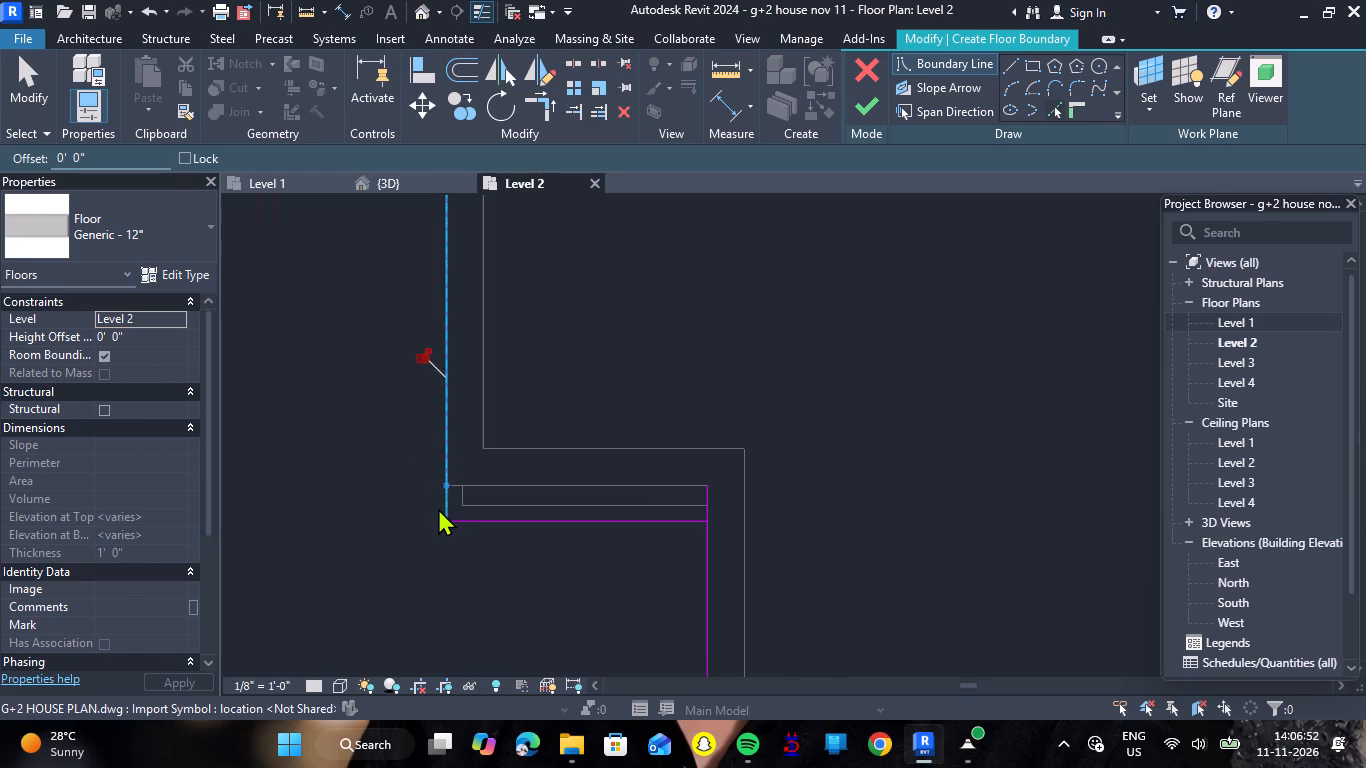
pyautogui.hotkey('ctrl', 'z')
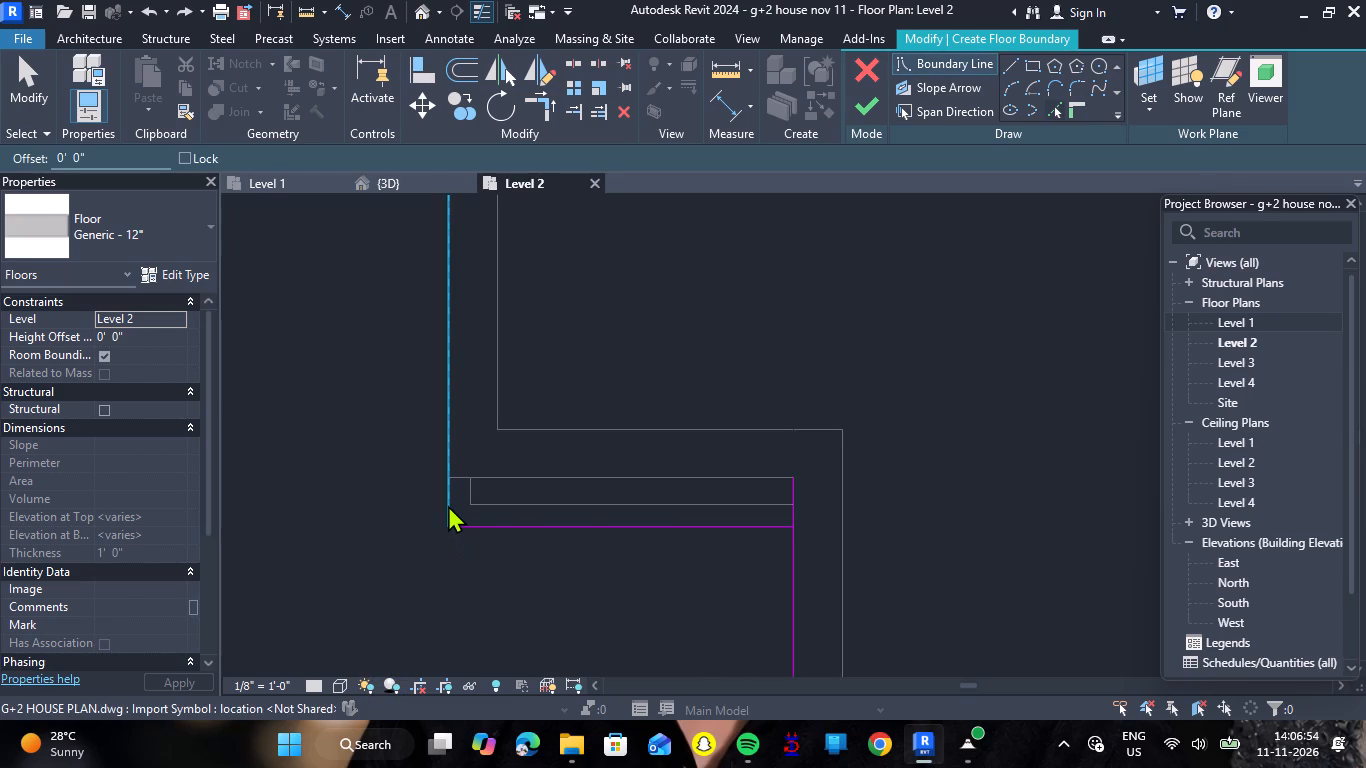
# Pick the west outer edge as a floor boundary line running down to the corner with the projection's short south edge.
pyautogui.click(447, 505)
# Trim the west and north floor boundary lines to meet at the house's north-west corner.
pyautogui.scroll(-11, 478, 527)
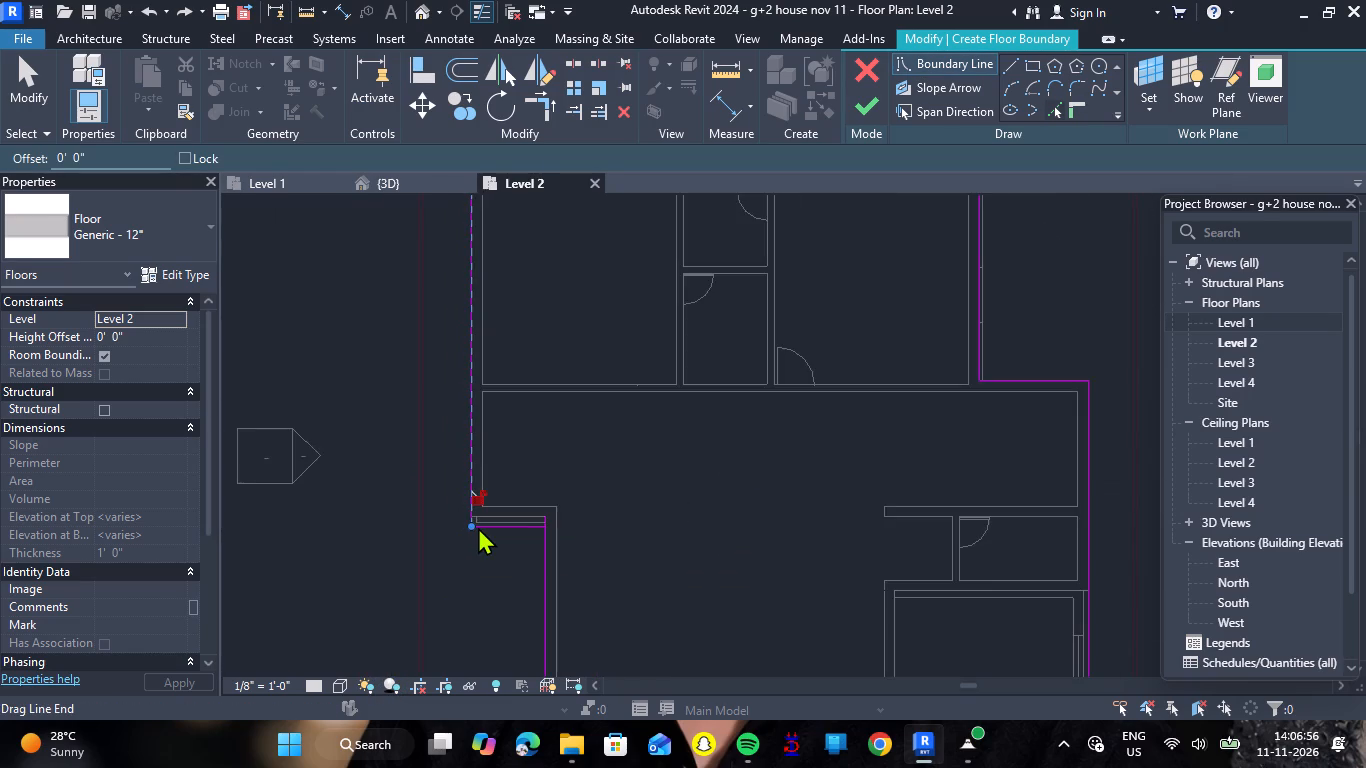
pyautogui.scroll(-3, 478, 527)
pyautogui.scroll(6, 474, 264)
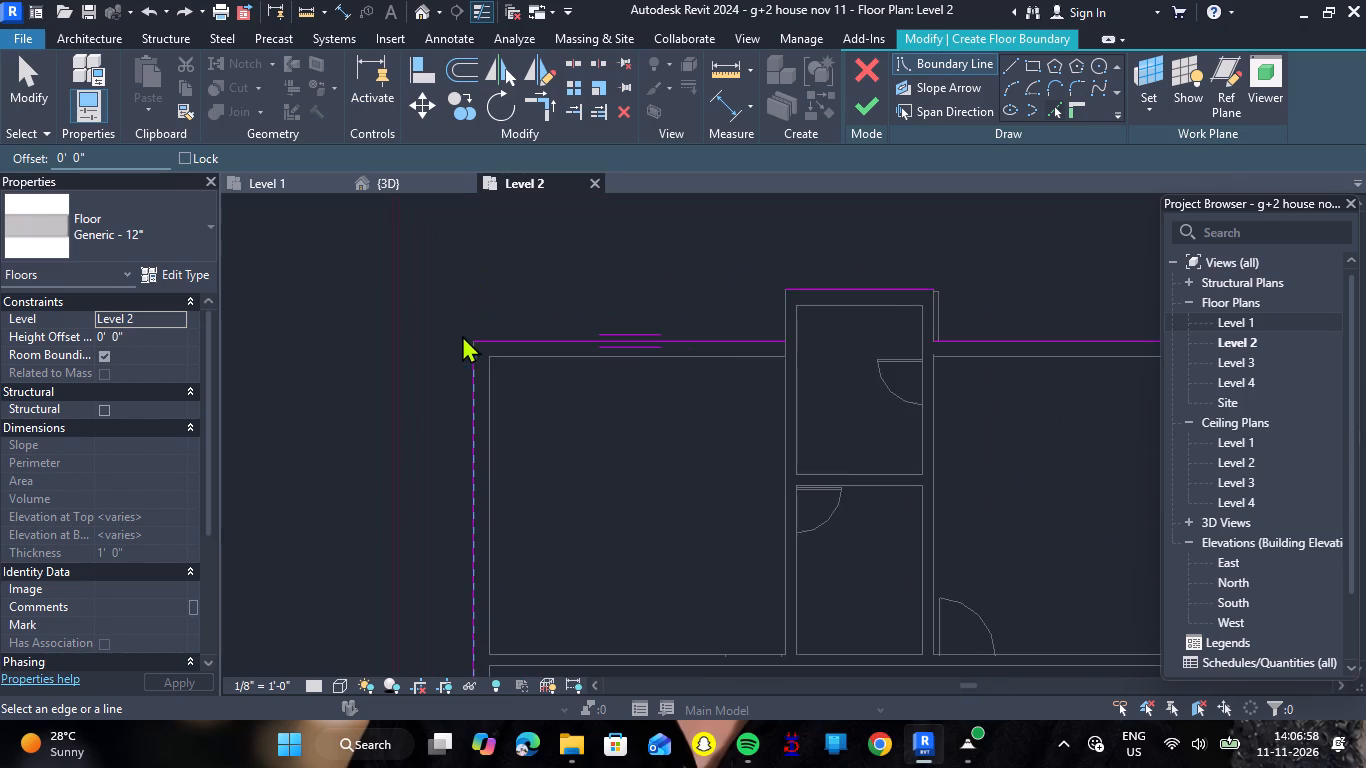
pyautogui.scroll(6, 462, 335)
pyautogui.click(552, 100)
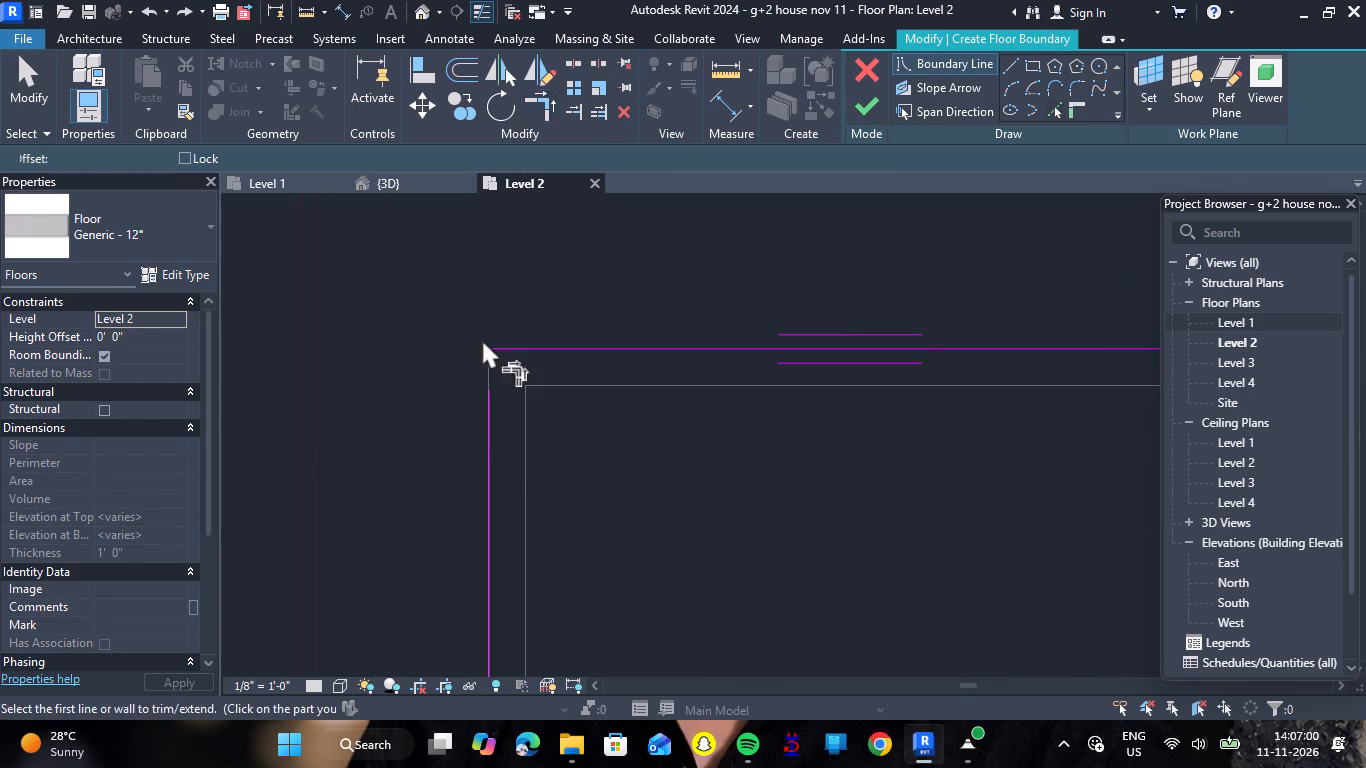
pyautogui.click(489, 429)
pyautogui.click(526, 346)
# Examine the floor boundary around the house and along the front edge of the open area.
pyautogui.scroll(-2, 557, 291)
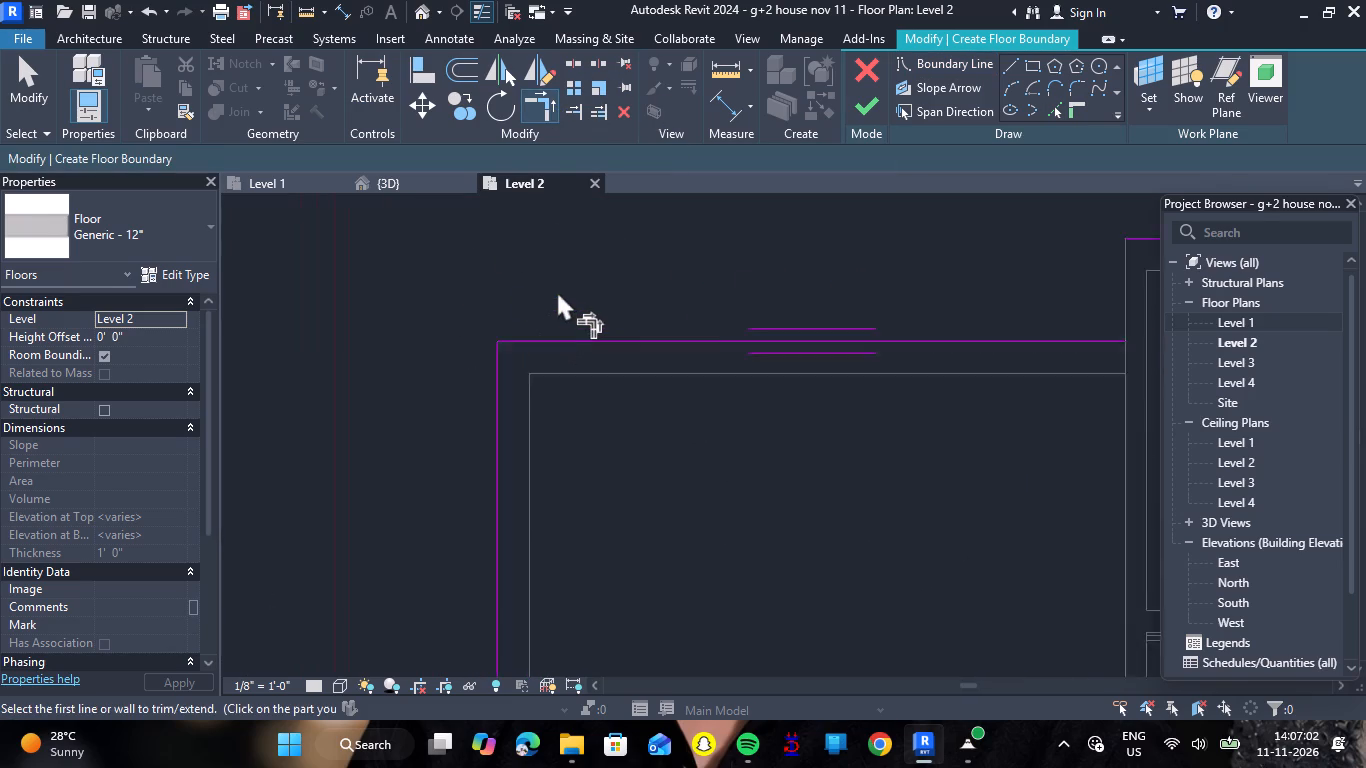
pyautogui.scroll(-8, 557, 291)
pyautogui.scroll(-5, 845, 450)
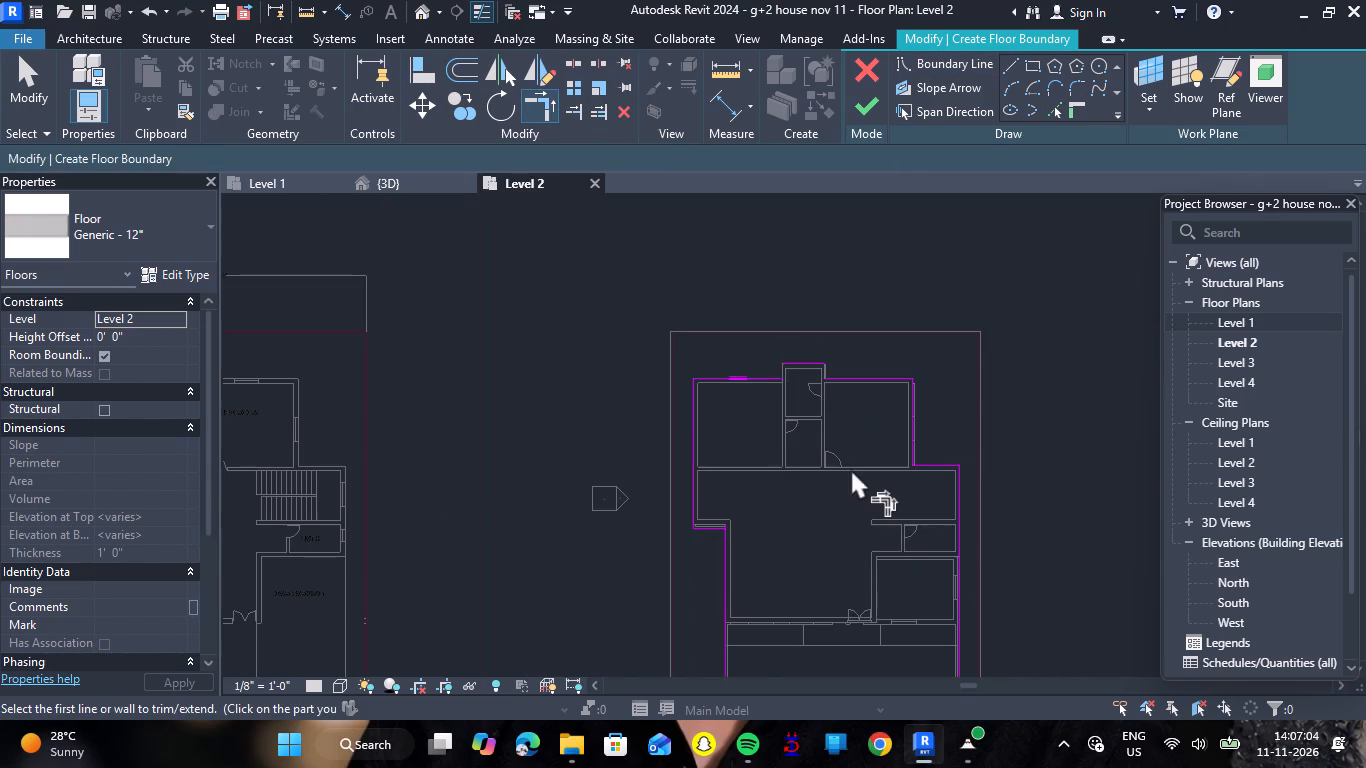
pyautogui.scroll(-6, 855, 471)
pyautogui.scroll(6, 900, 563)
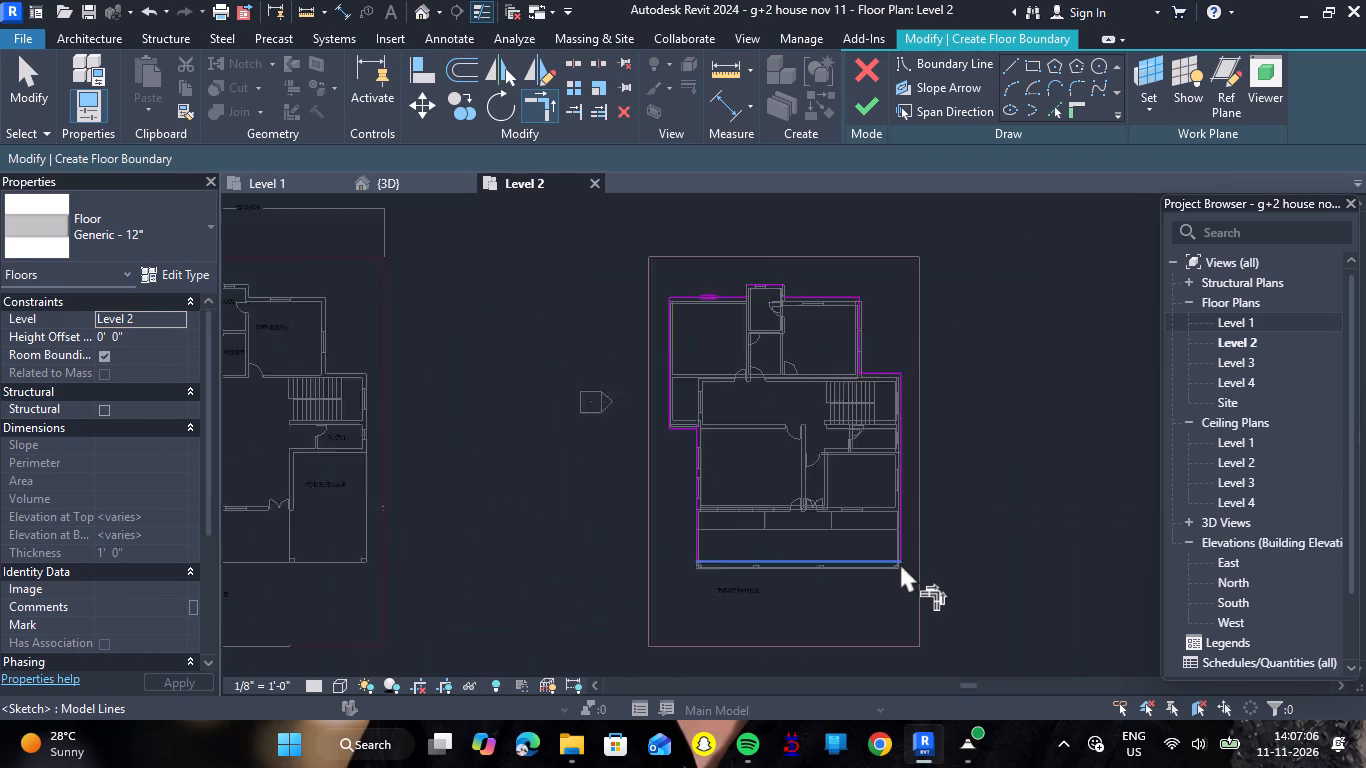
pyautogui.scroll(4, 885, 572)
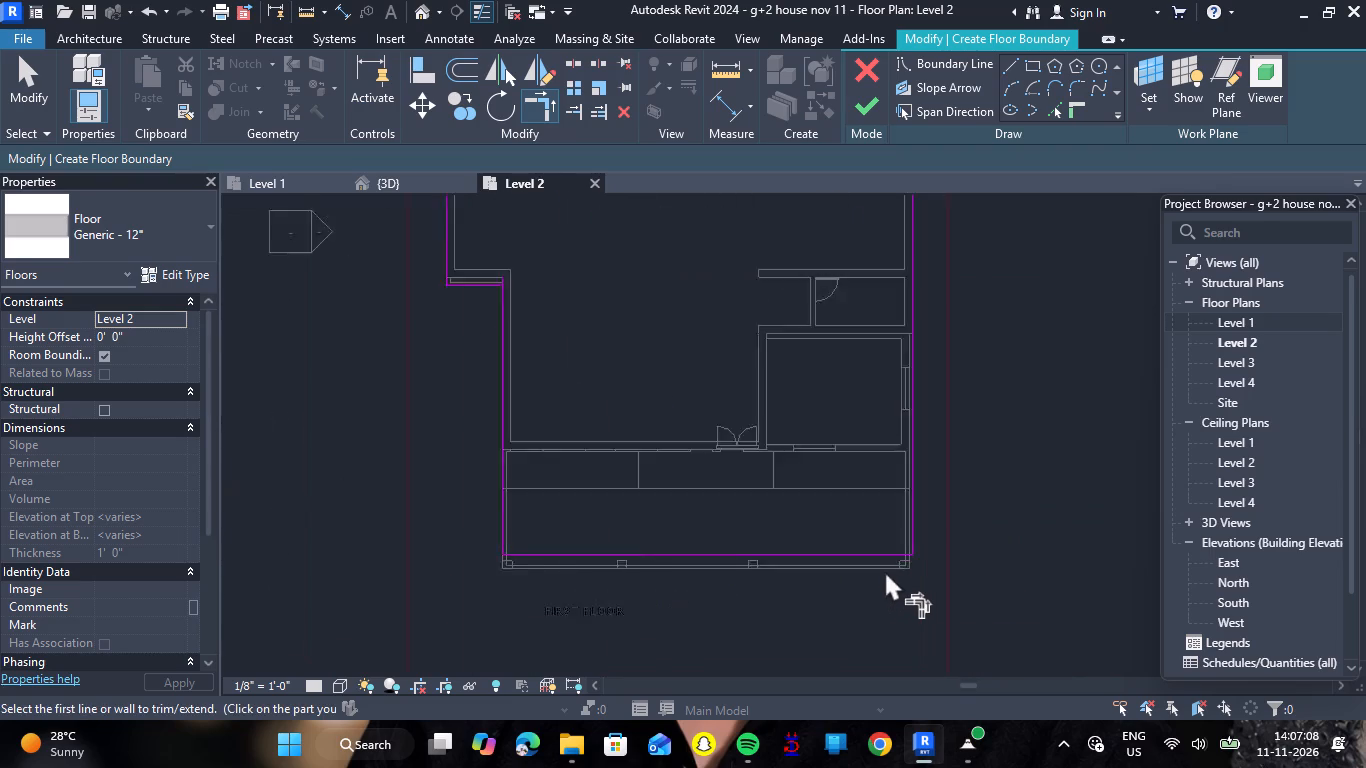
pyautogui.scroll(3, 885, 571)
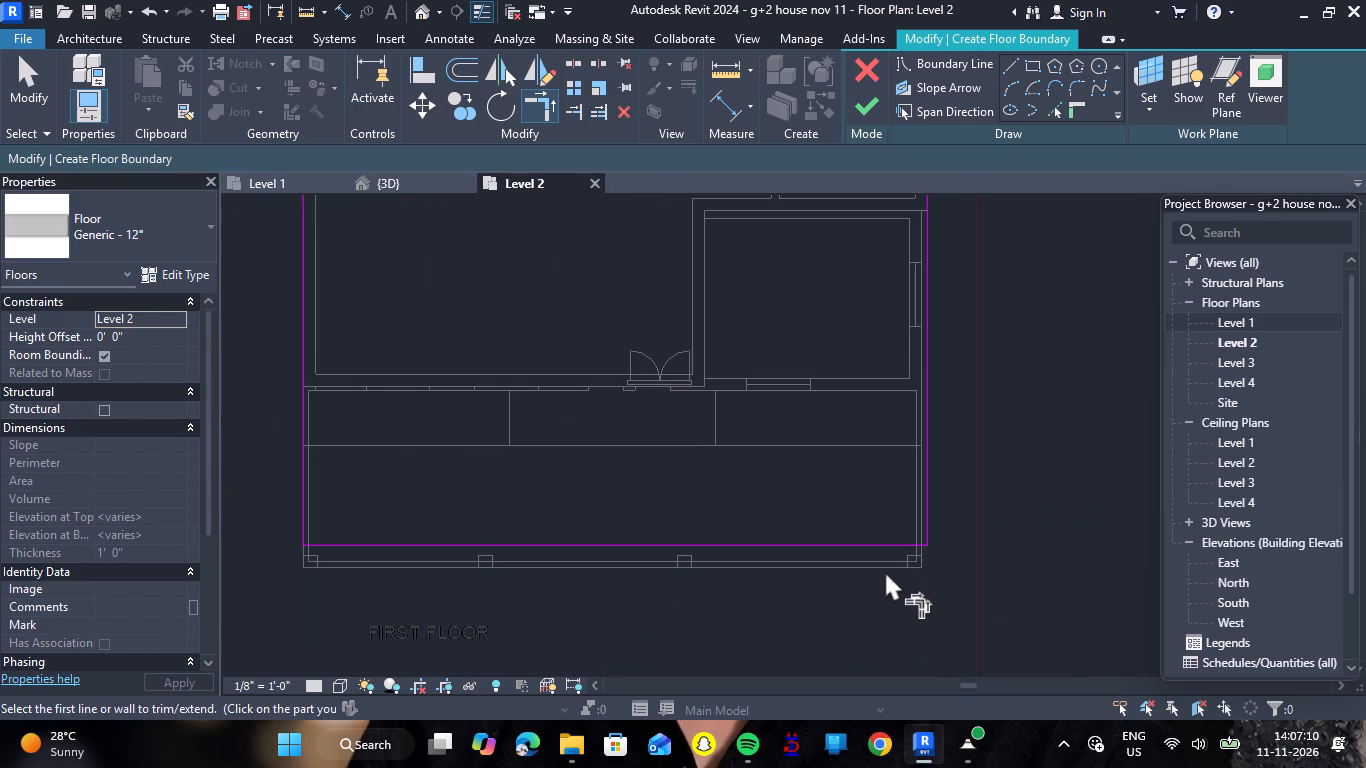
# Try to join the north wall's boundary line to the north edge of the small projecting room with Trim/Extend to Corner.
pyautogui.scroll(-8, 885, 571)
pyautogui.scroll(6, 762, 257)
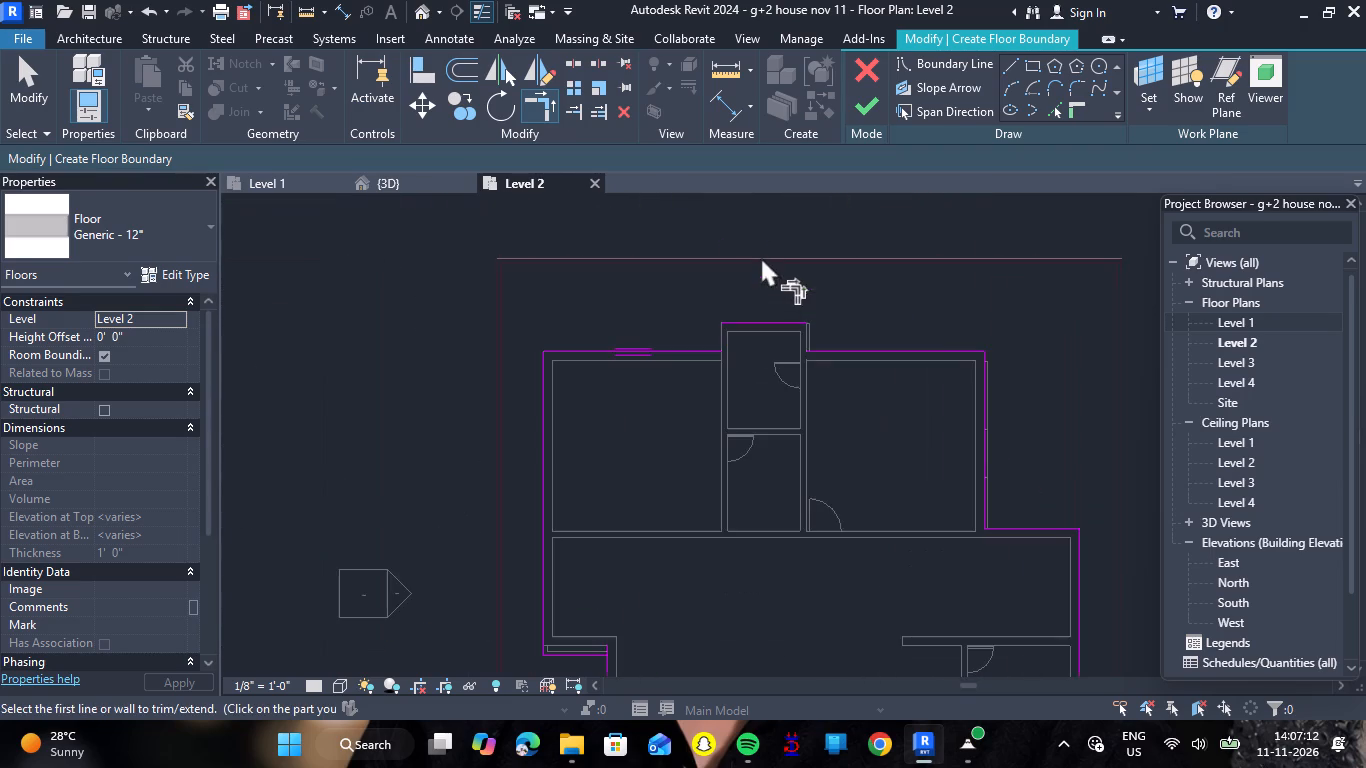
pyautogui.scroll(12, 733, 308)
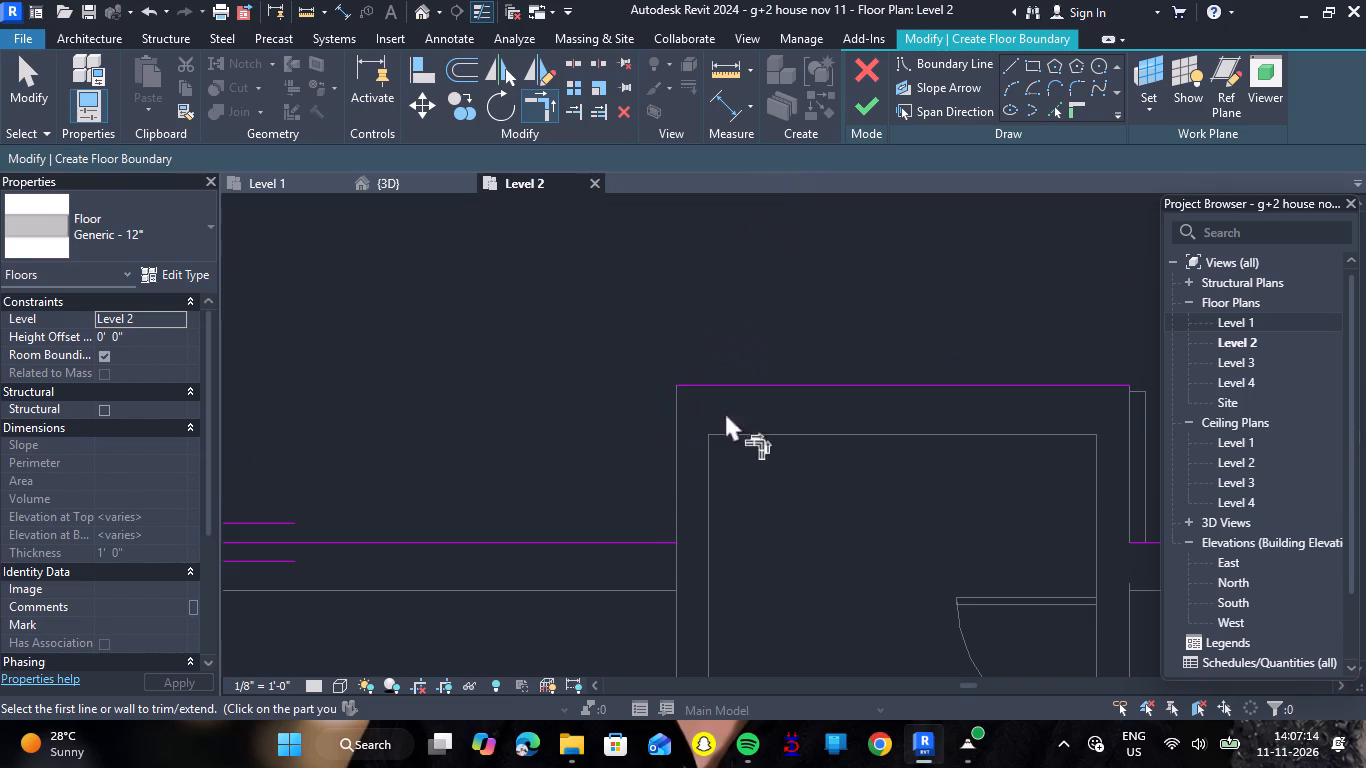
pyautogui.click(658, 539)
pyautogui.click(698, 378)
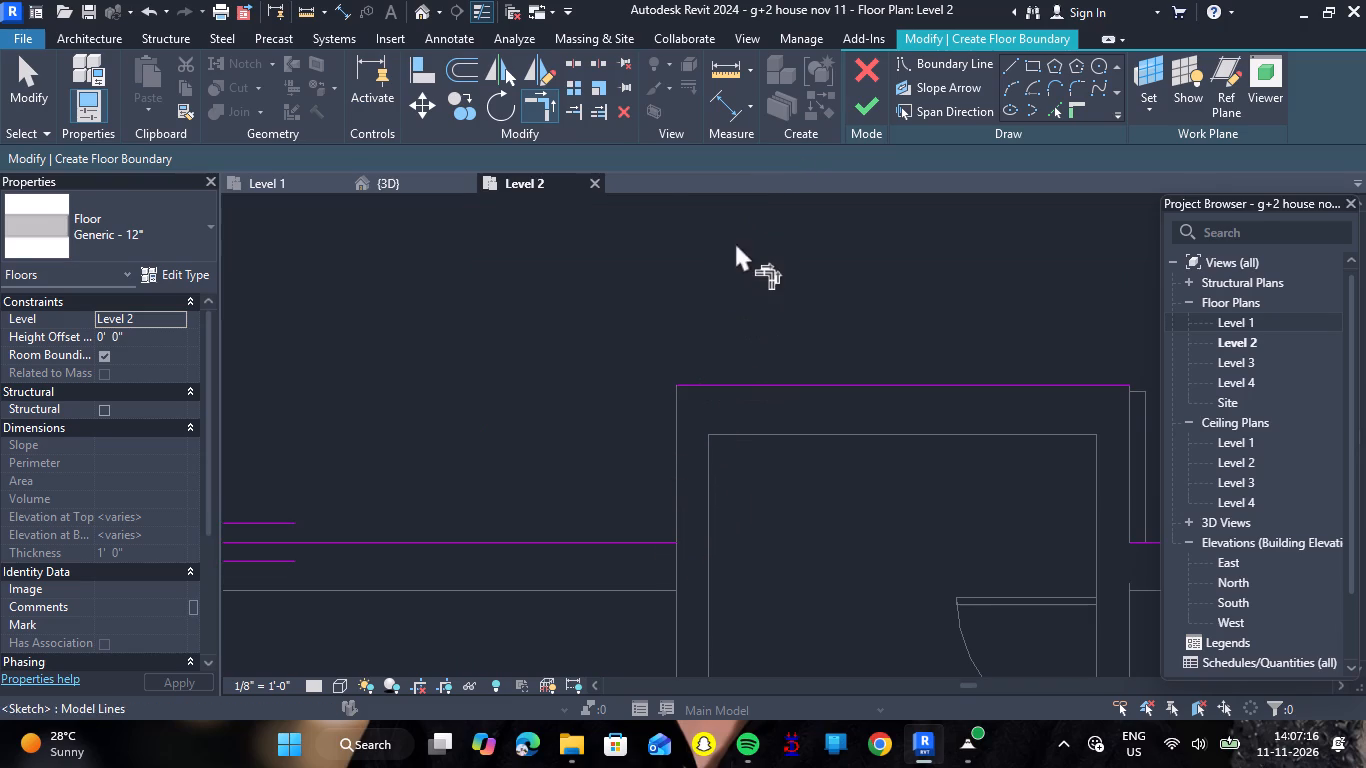
# Draw boundary lines along the west and east sides of the small north projection, connecting its north edge to the adjoining wall lines.
pyautogui.click(1001, 62)
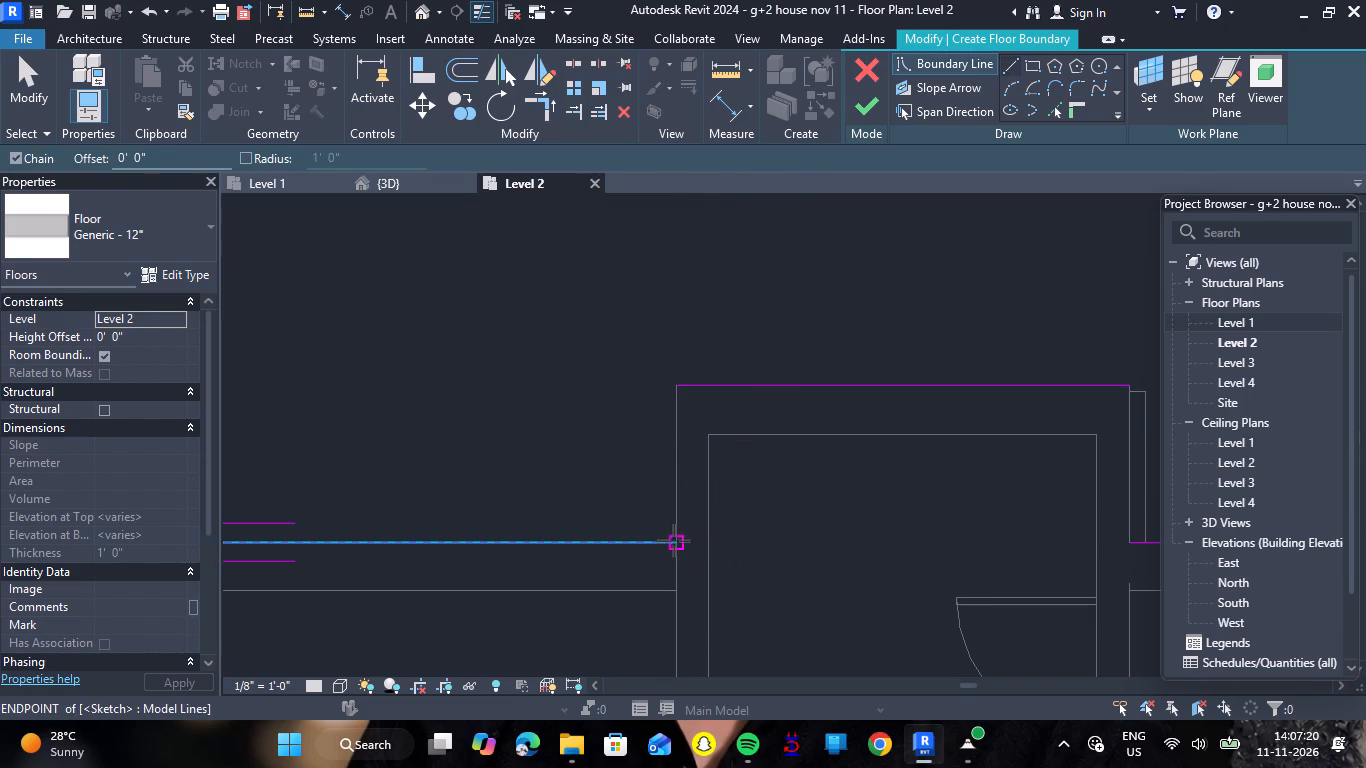
pyautogui.click(674, 541)
pyautogui.click(675, 386)
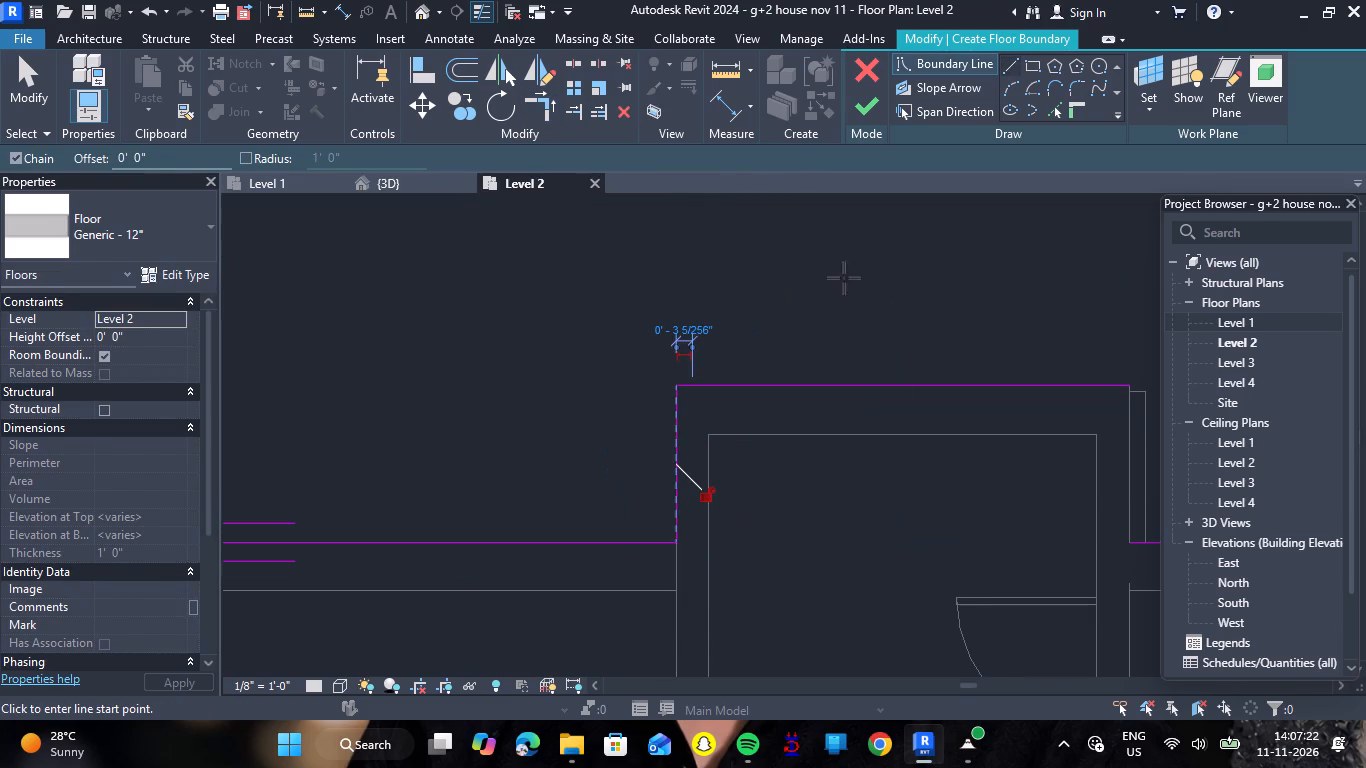
pyautogui.scroll(-4, 833, 279)
pyautogui.scroll(5, 1053, 411)
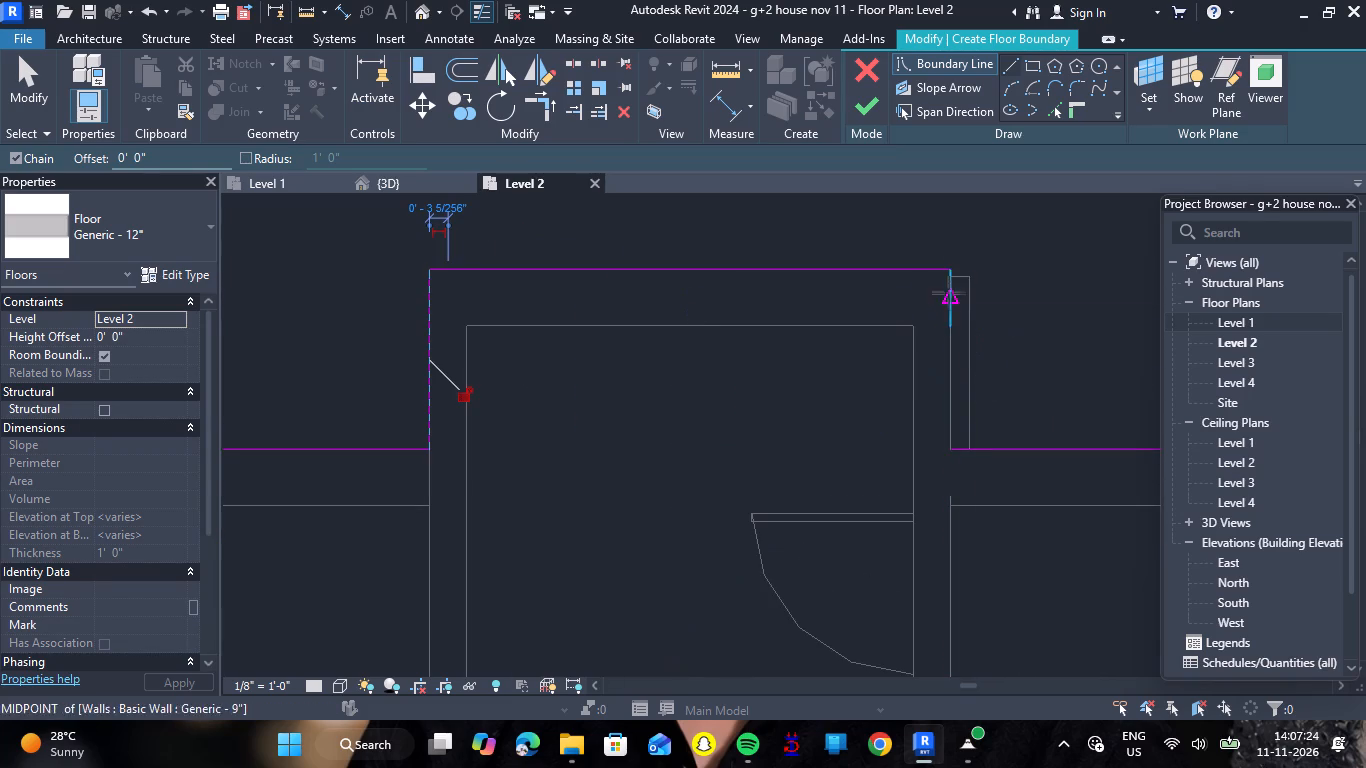
pyautogui.click(949, 272)
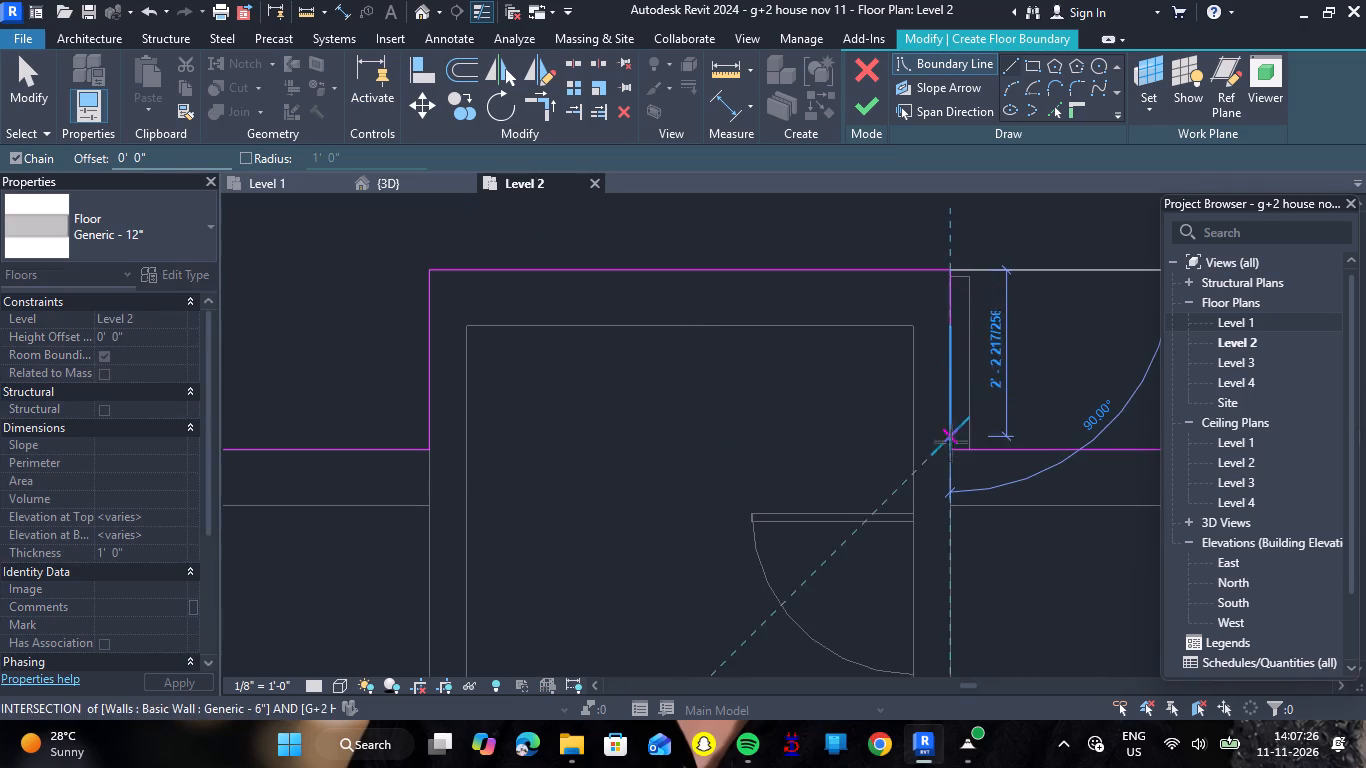
pyautogui.click(951, 454)
pyautogui.press('Escape')
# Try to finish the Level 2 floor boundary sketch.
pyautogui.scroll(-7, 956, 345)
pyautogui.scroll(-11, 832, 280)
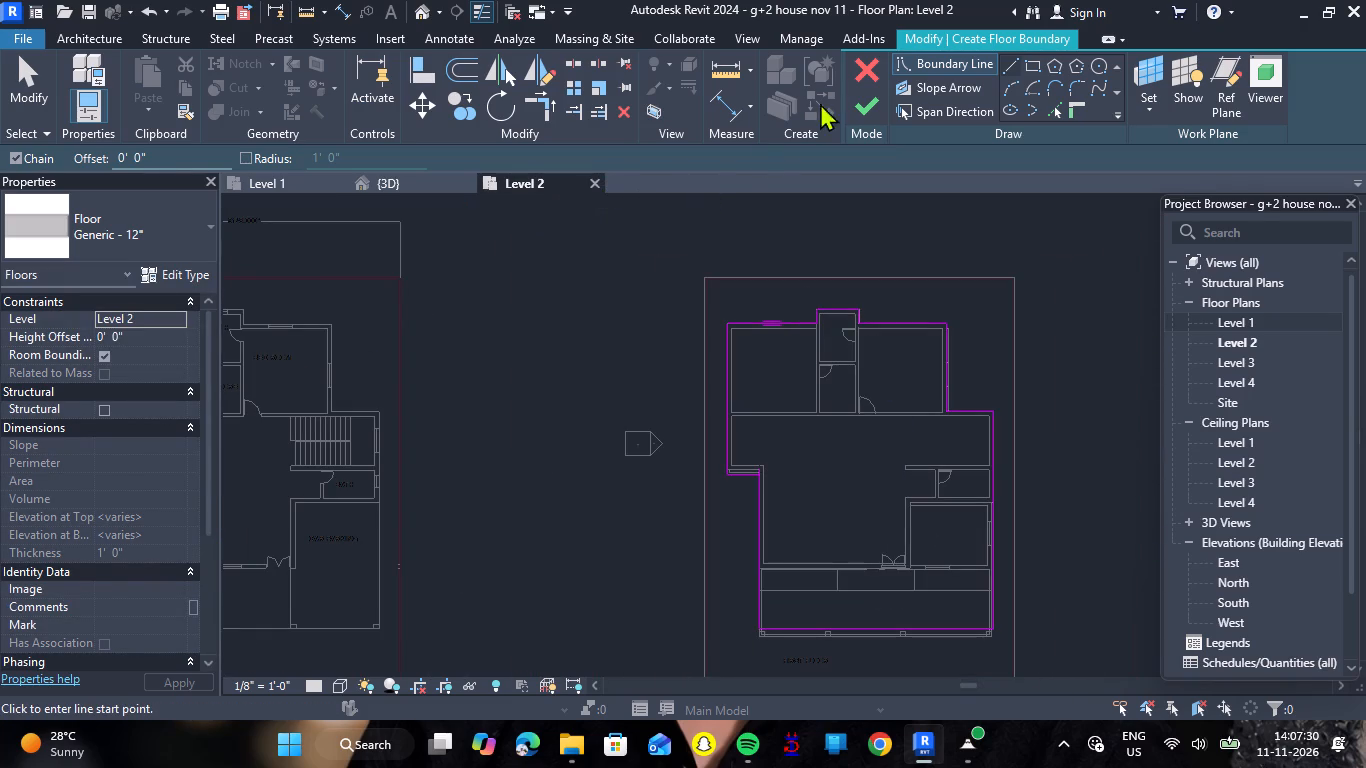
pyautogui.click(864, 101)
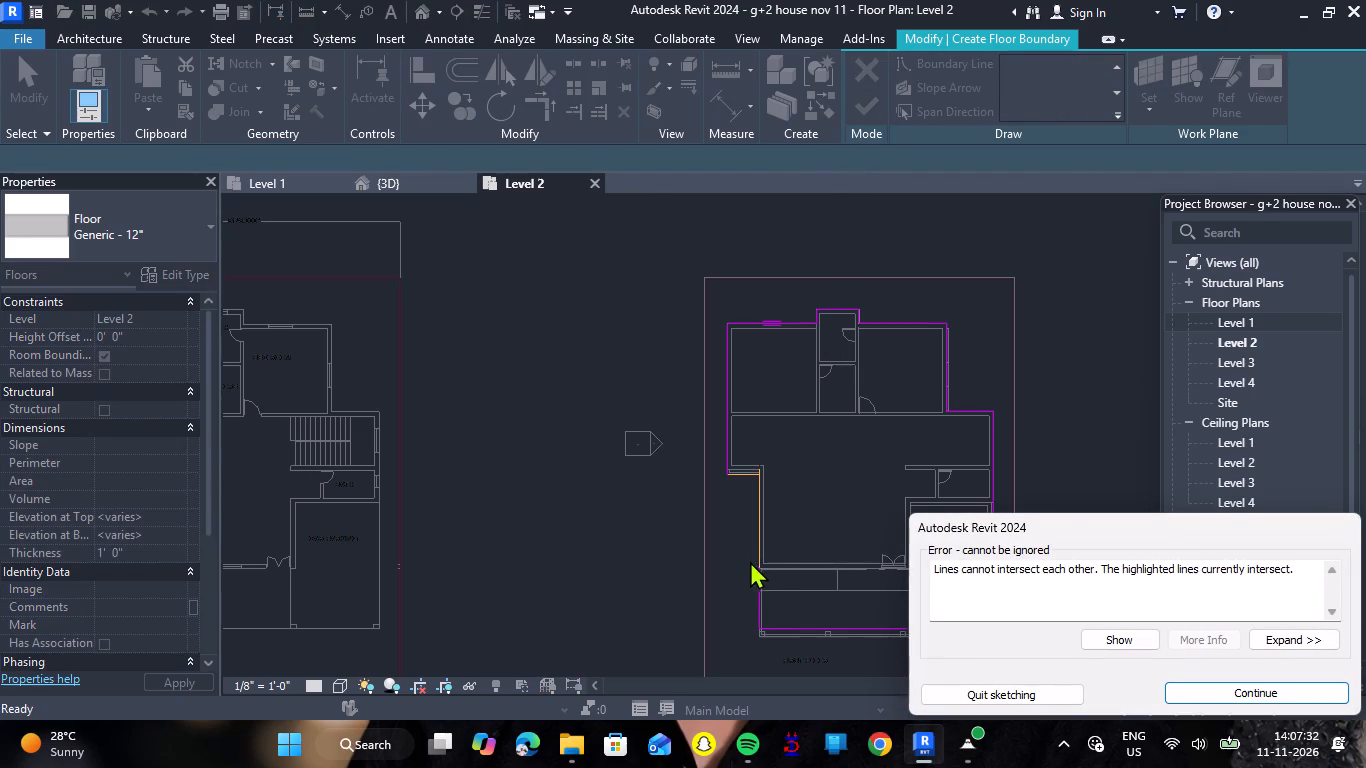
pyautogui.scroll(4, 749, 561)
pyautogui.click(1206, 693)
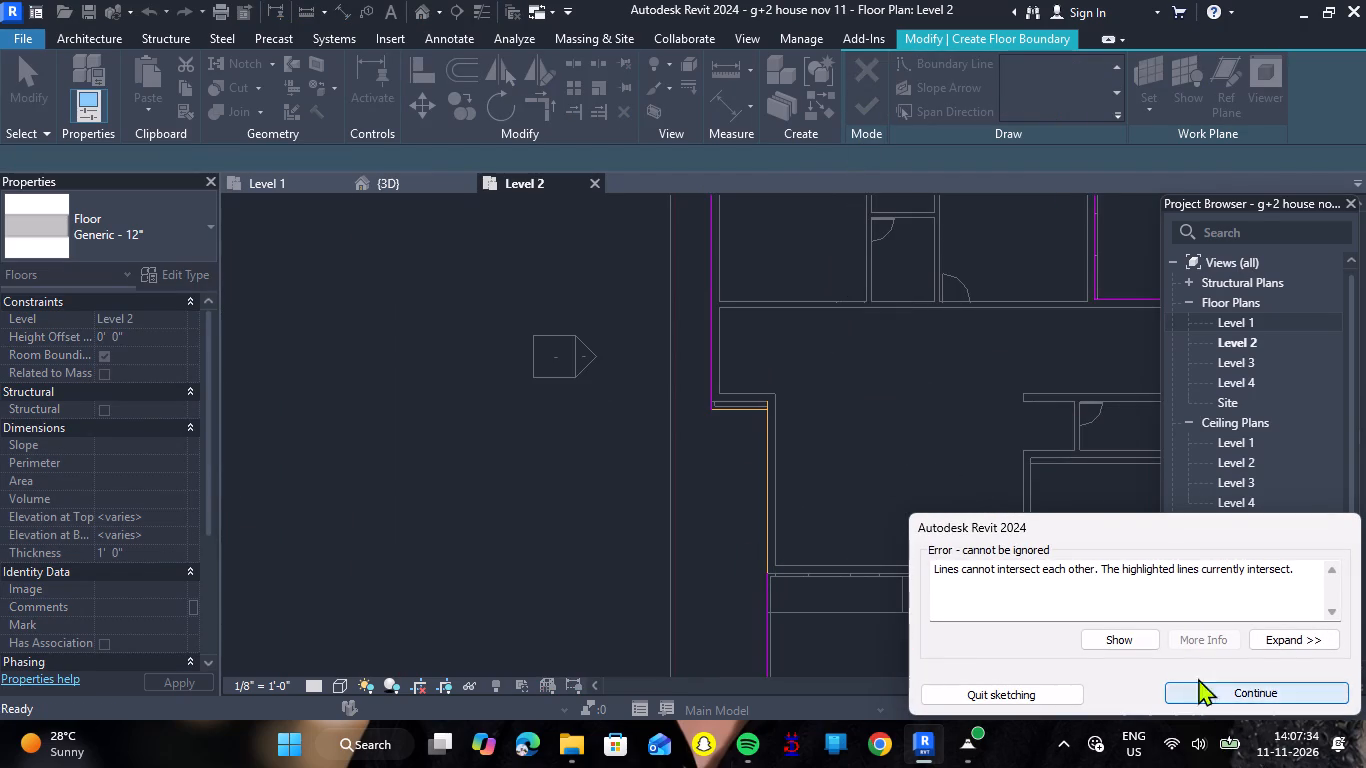
# Trim the short south edge of the projection west of the hall and the adjoining west wall line into a clean corner.
pyautogui.scroll(5, 761, 413)
pyautogui.press('Escape')
pyautogui.scroll(6, 767, 404)
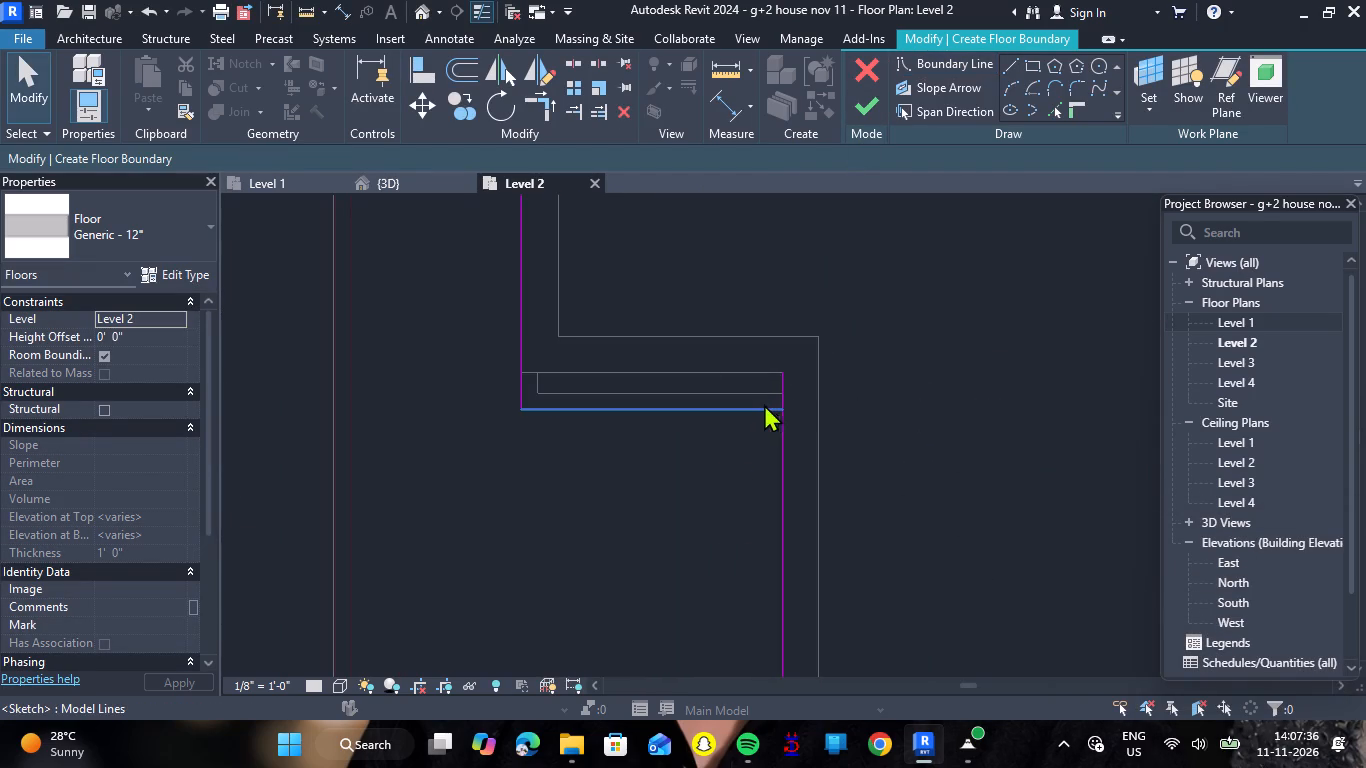
pyautogui.click(535, 103)
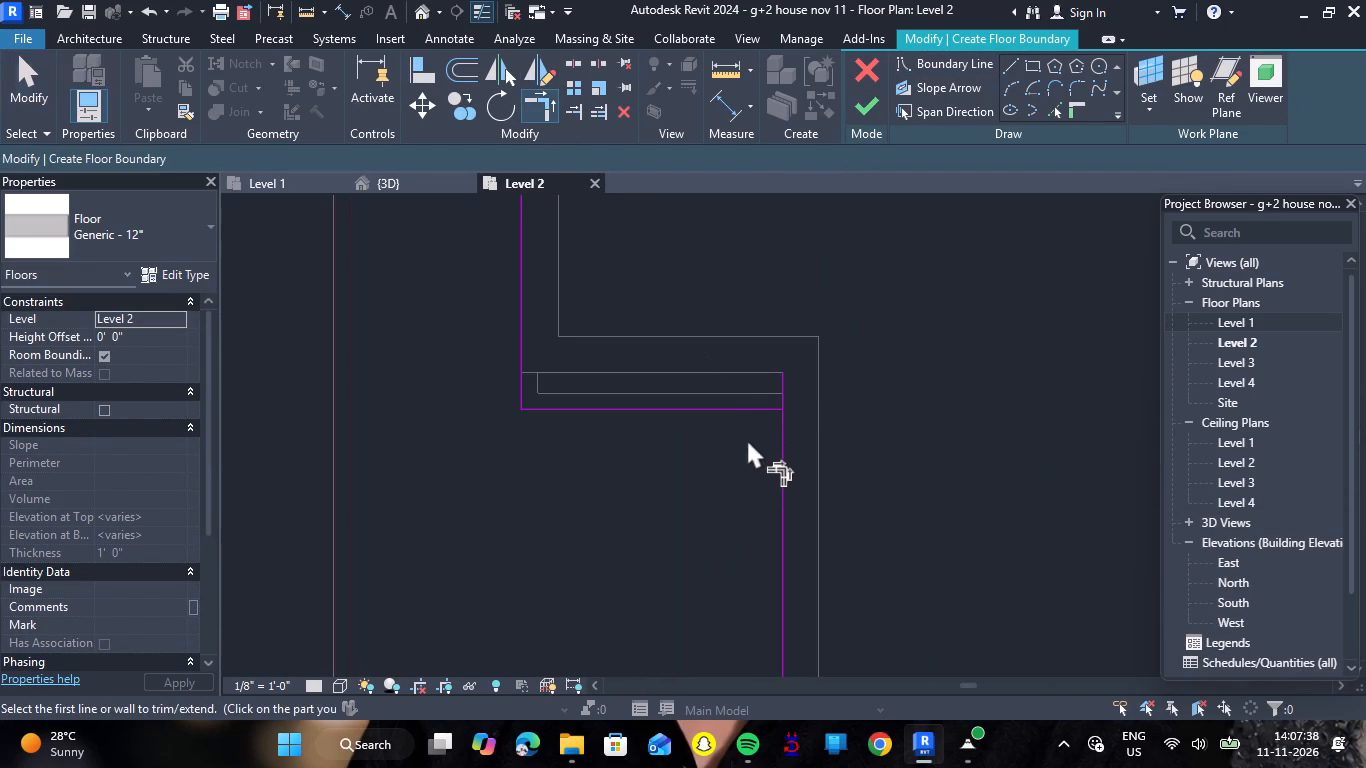
pyautogui.click(752, 415)
pyautogui.click(777, 432)
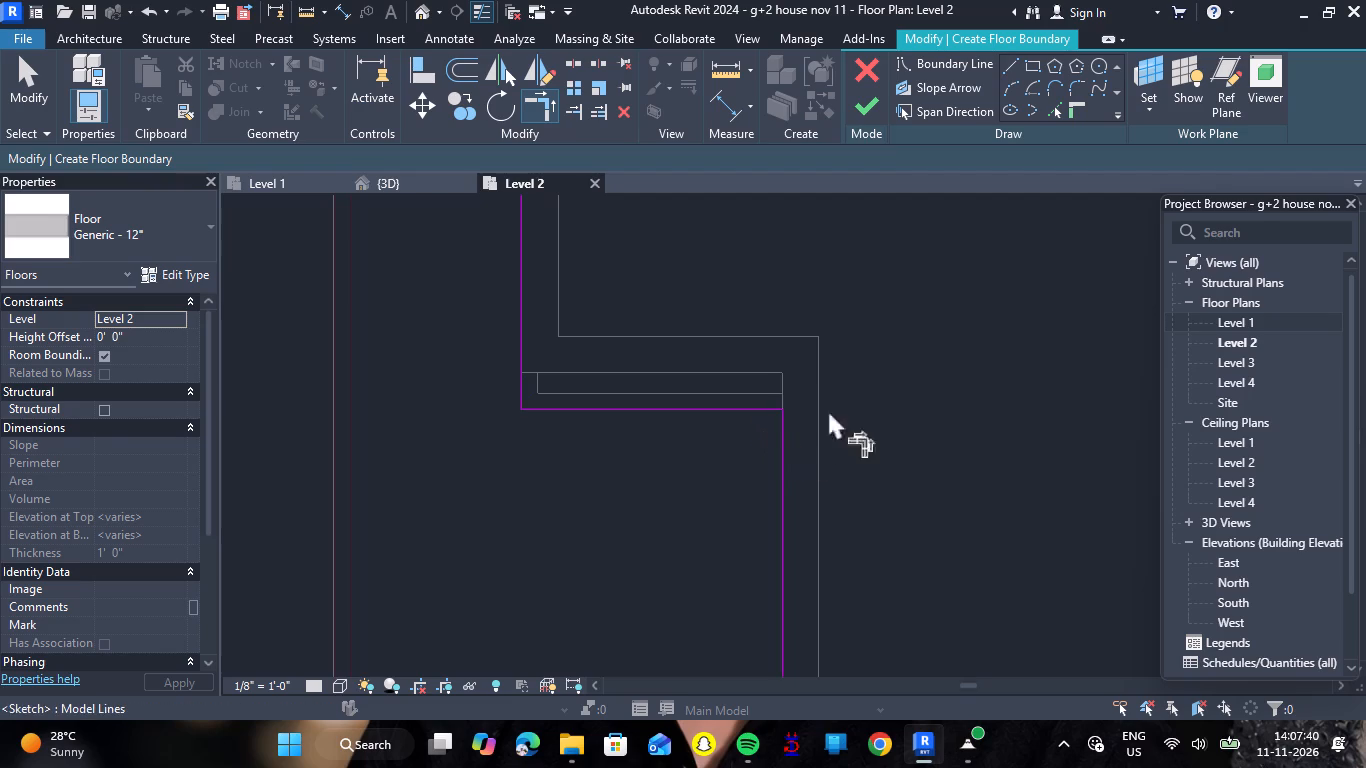
# Finish the floor boundary sketch to create the Level 2 slab.
pyautogui.click(870, 106)
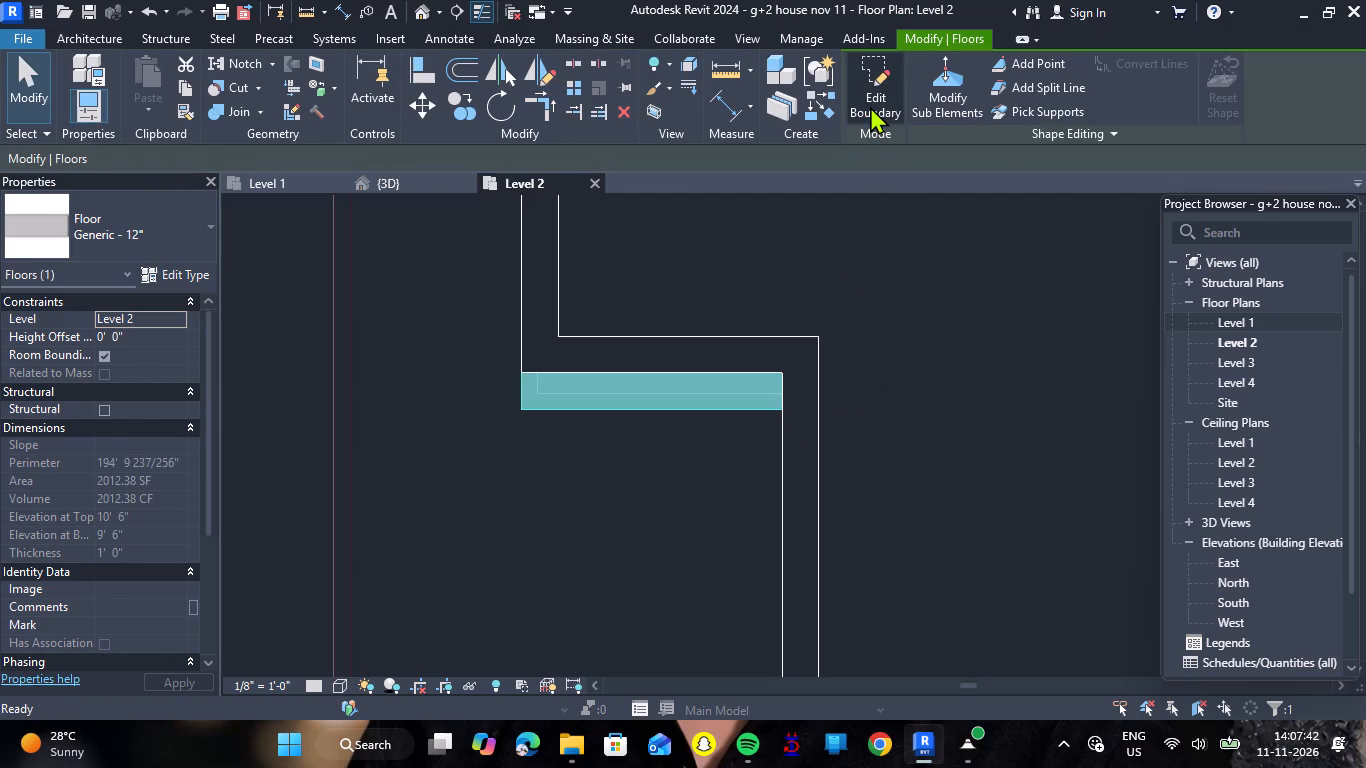
# In the 3D view, change the Level 2 floor's type to Generic - 6".
pyautogui.scroll(-1, 868, 106)
pyautogui.scroll(-4, 778, 338)
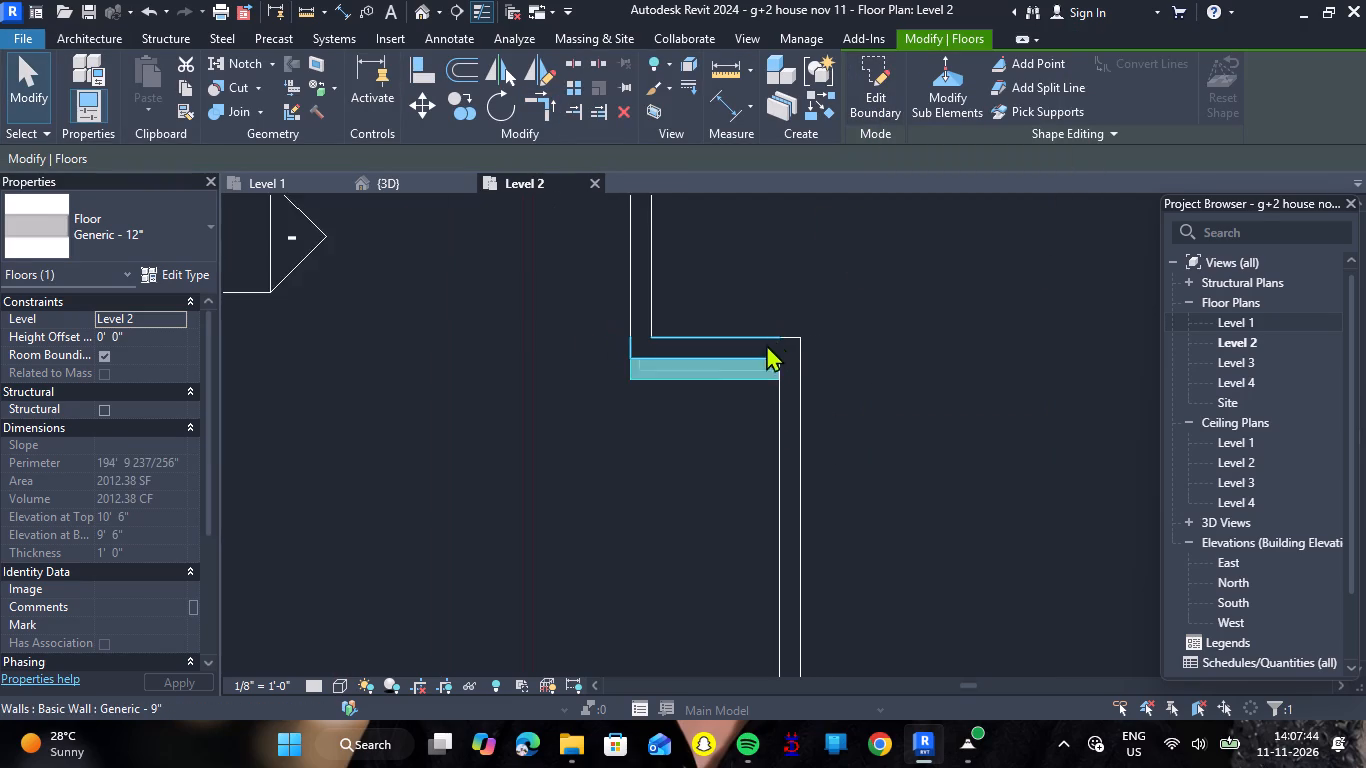
pyautogui.scroll(-5, 738, 362)
pyautogui.scroll(-7, 654, 378)
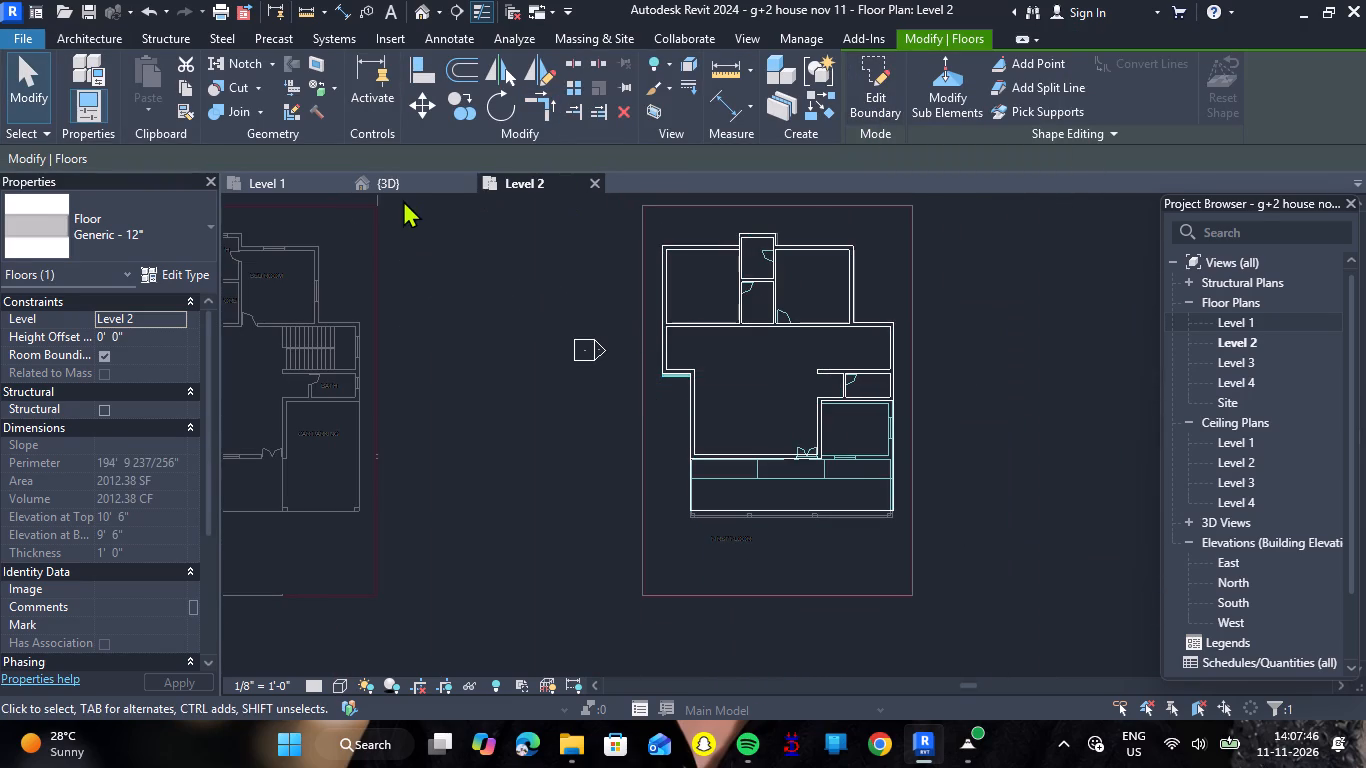
pyautogui.click(396, 183)
pyautogui.scroll(-4, 546, 326)
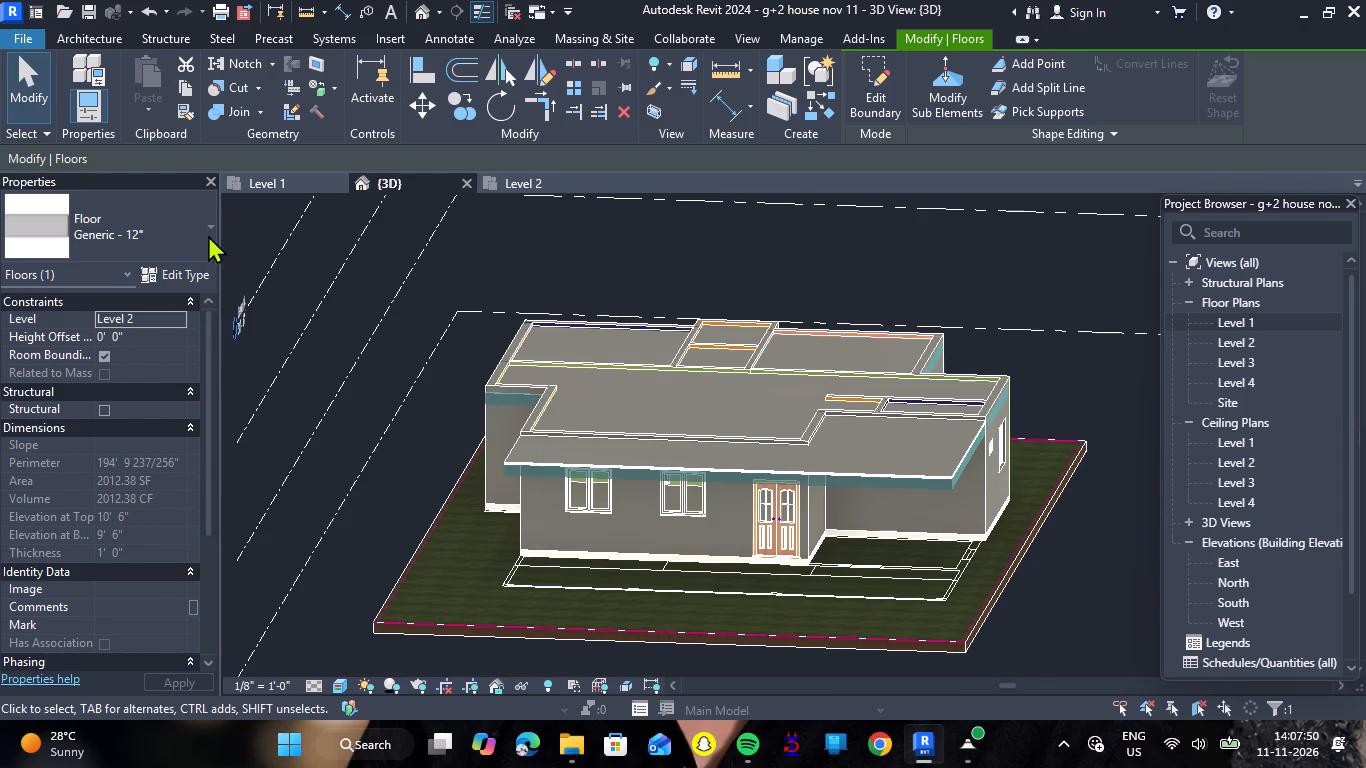
pyautogui.click(205, 227)
pyautogui.click(172, 319)
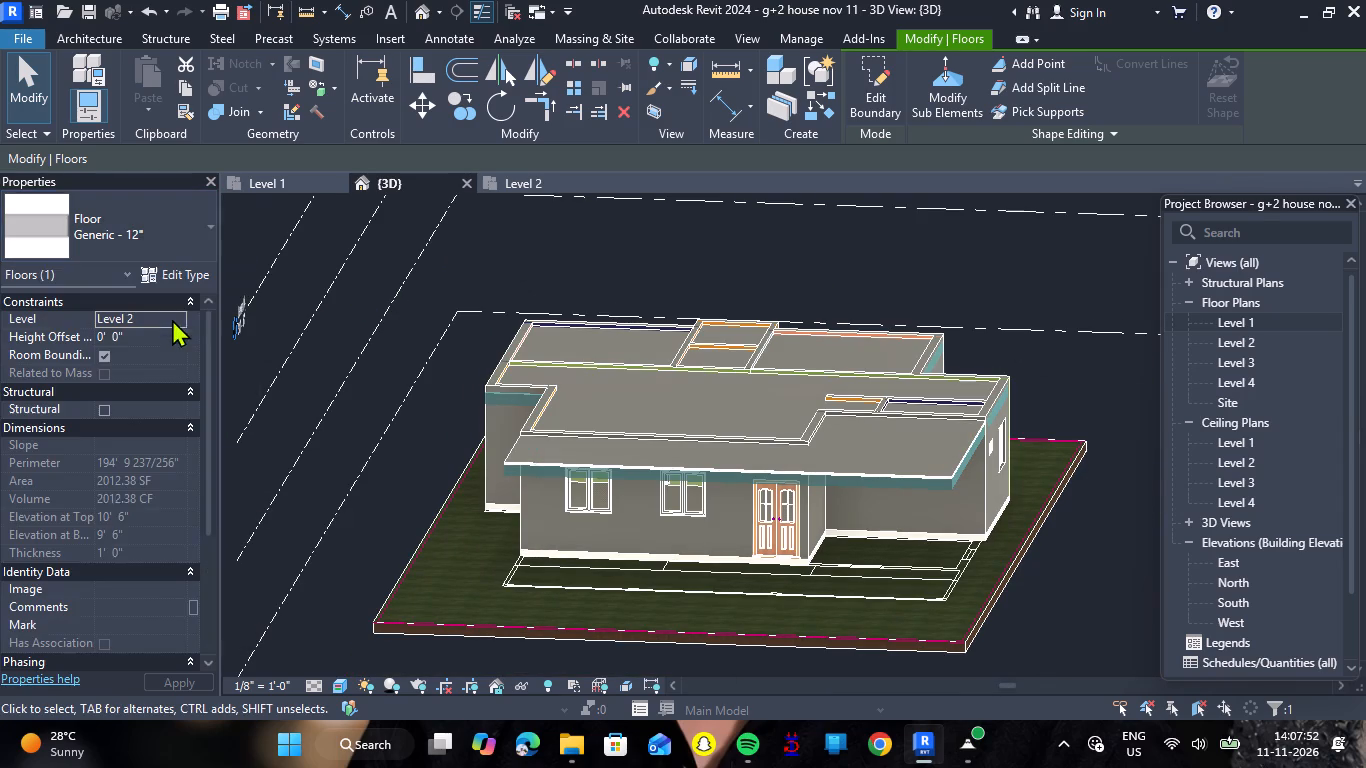
# Set the Level 2 floor's height offset from level to 6".
pyautogui.scroll(2, 785, 531)
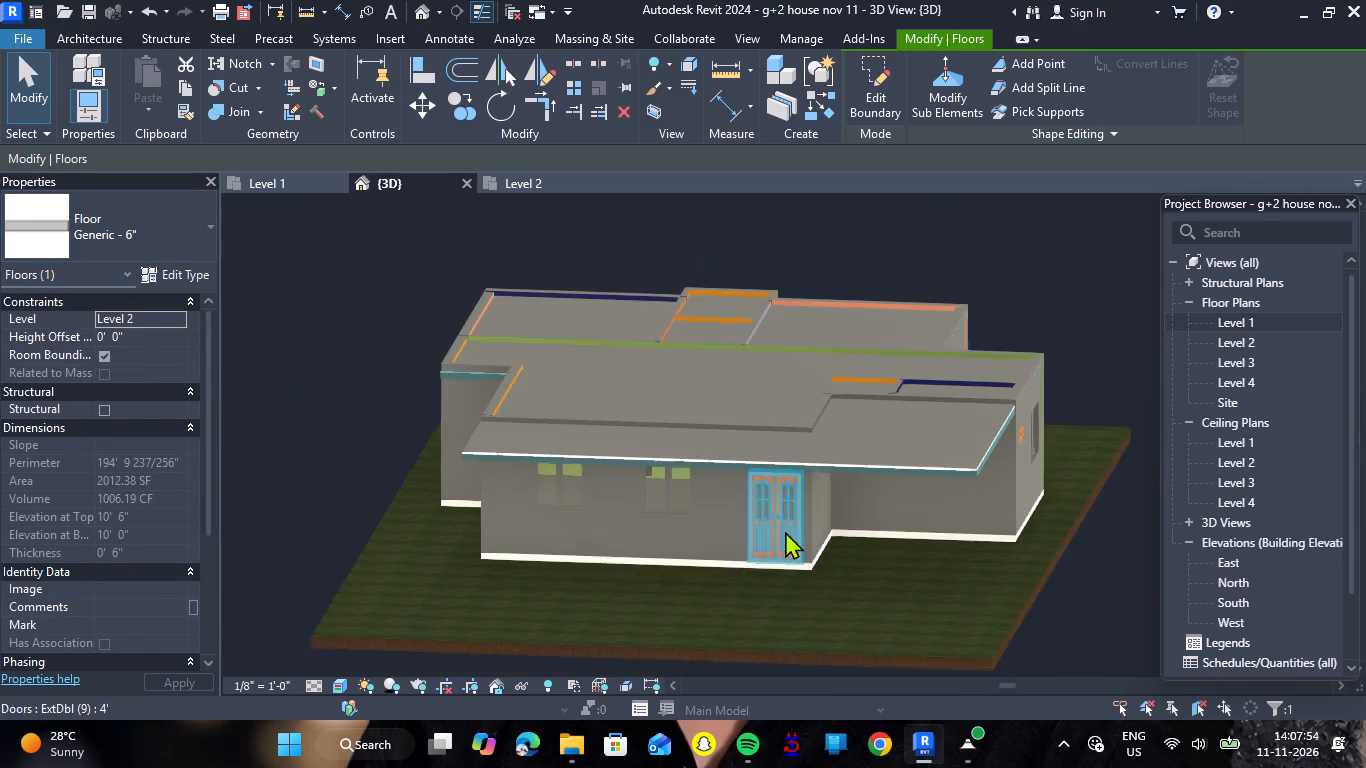
pyautogui.doubleClick(151, 341)
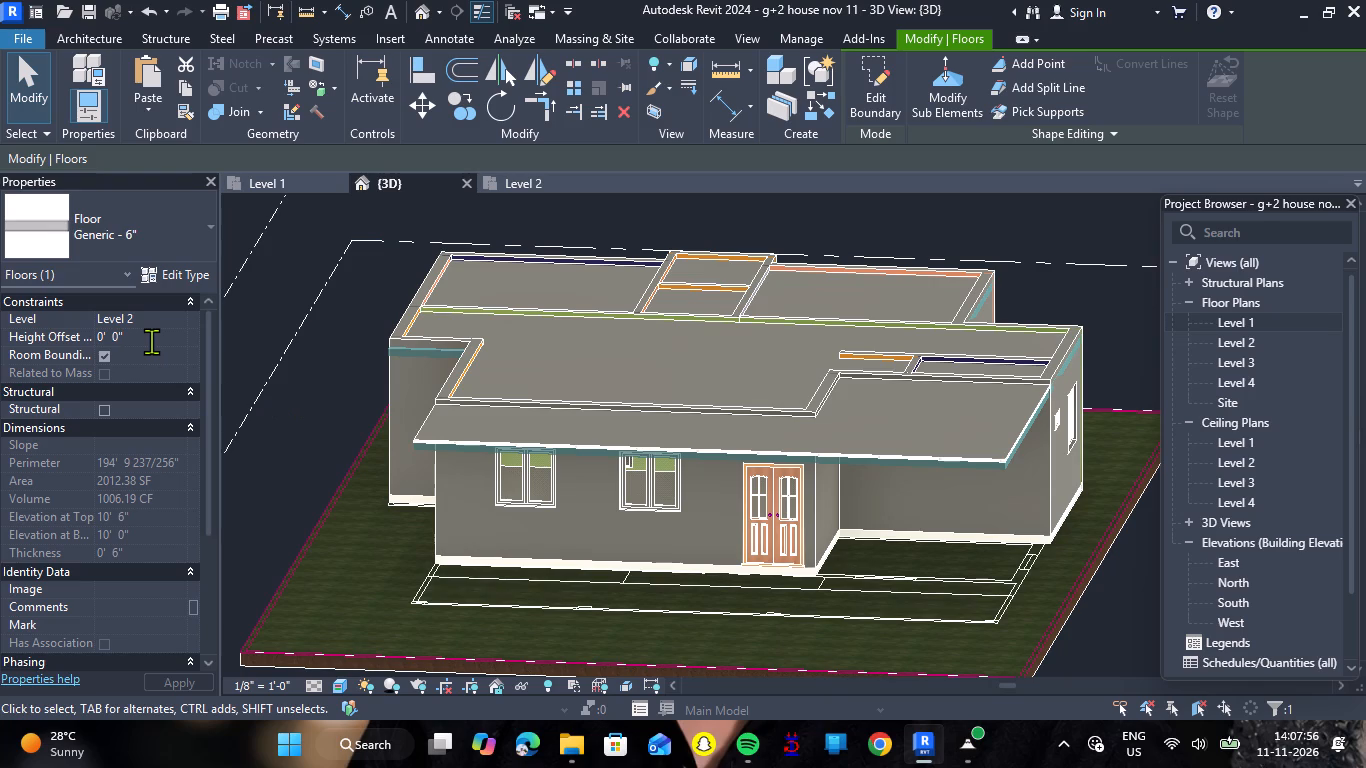
pyautogui.press('BackSpace')
pyautogui.press('BackSpace')
pyautogui.press('BackSpace')
pyautogui.press('BackSpace')
pyautogui.press('BackSpace')
pyautogui.press('BackSpace')
pyautogui.press('BackSpace')
pyautogui.press('BackSpace')
pyautogui.press('BackSpace')
pyautogui.press('BackSpace')
pyautogui.press('BackSpace')
pyautogui.press('BackSpace')
pyautogui.press('BackSpace')
pyautogui.press('BackSpace')
pyautogui.press('BackSpace')
pyautogui.press('BackSpace')
pyautogui.press('6')
pyautogui.hotkey('shift', '"')
pyautogui.press('Return')
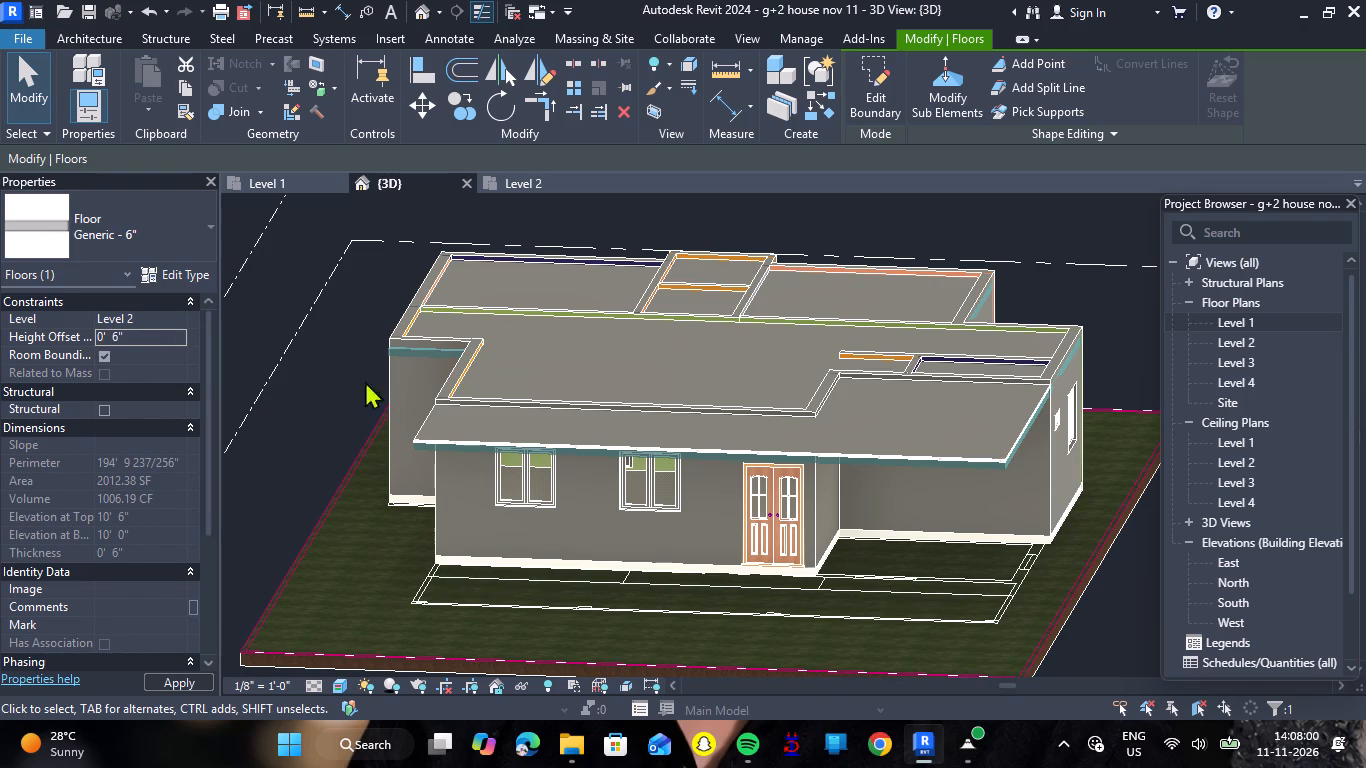
# Set the Level 2 floor's height offset from level to 9".
pyautogui.click(339, 430)
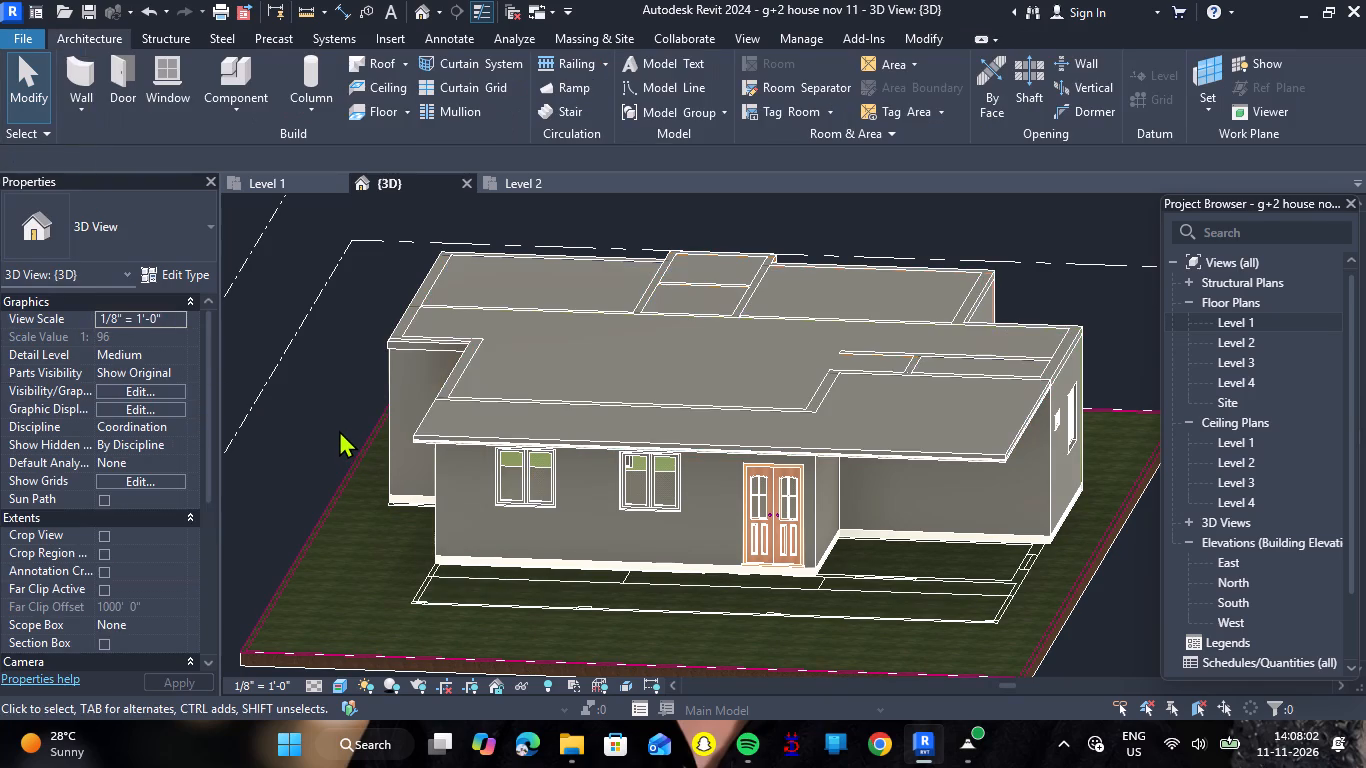
pyautogui.scroll(2, 639, 501)
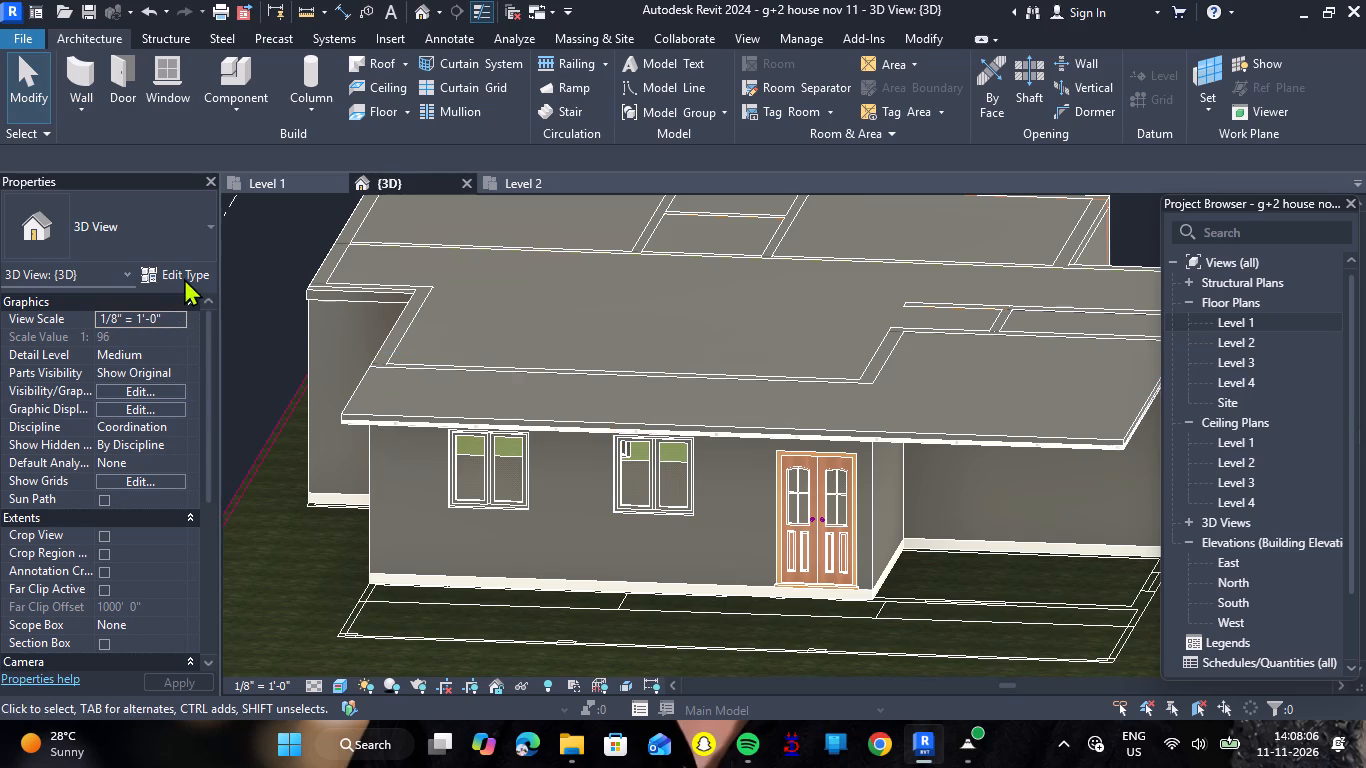
pyautogui.click(414, 418)
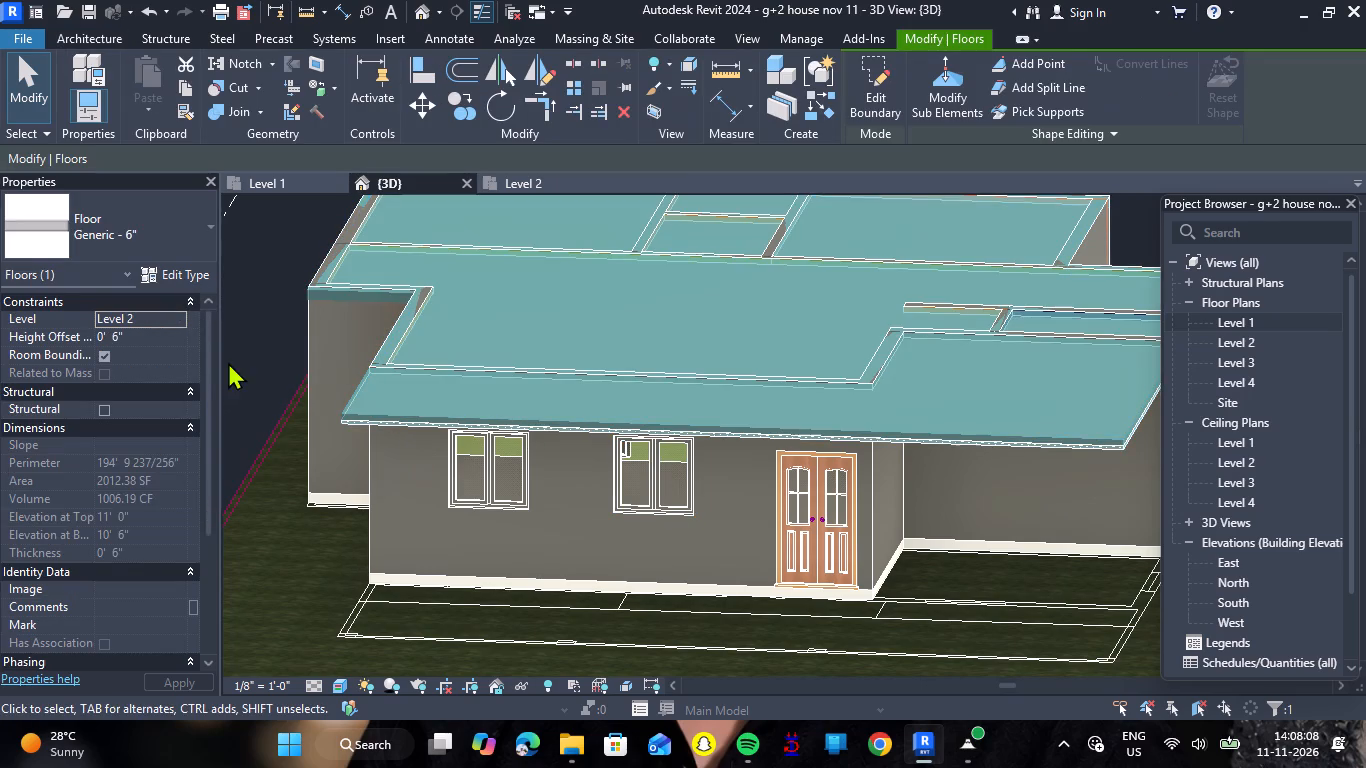
pyautogui.click(171, 345)
pyautogui.write('9"')
pyautogui.press('Return')
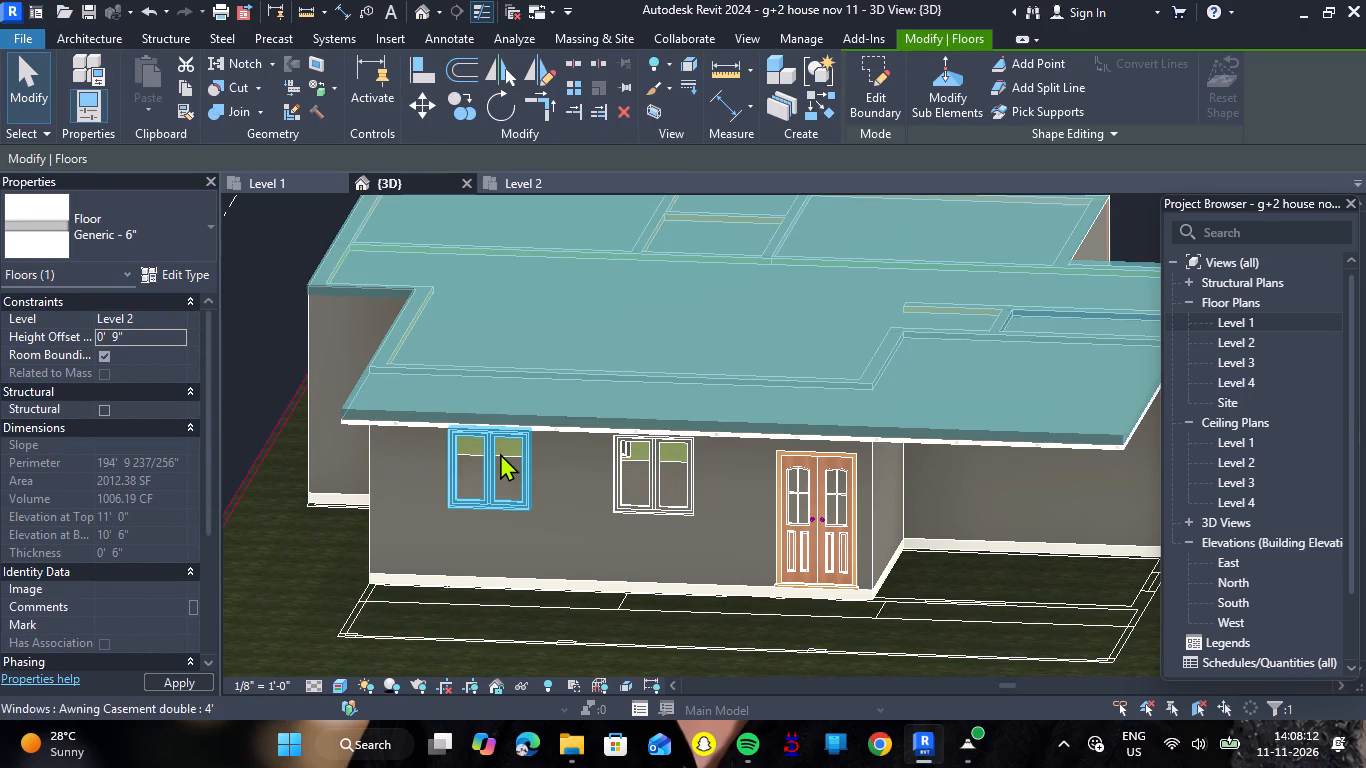
pyautogui.click(269, 316)
# Examine the Level 2 slab in 3D from all sides and from above, including its edge against the ceiling over the entrance.
pyautogui.scroll(-4, 279, 313)
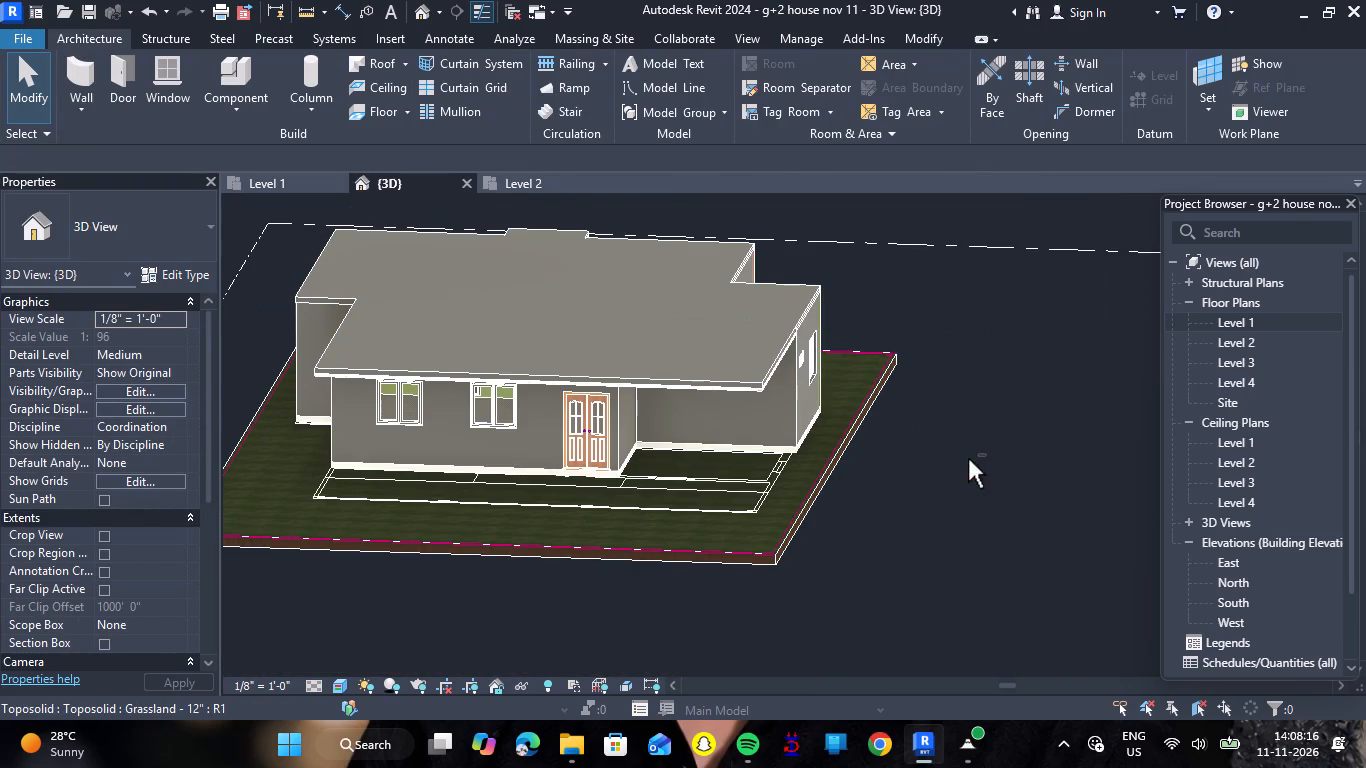
pyautogui.keyDown('shift'); pyautogui.moveTo(921, 510); pyautogui.dragTo(641, 470, button='right'); pyautogui.keyUp('shift')
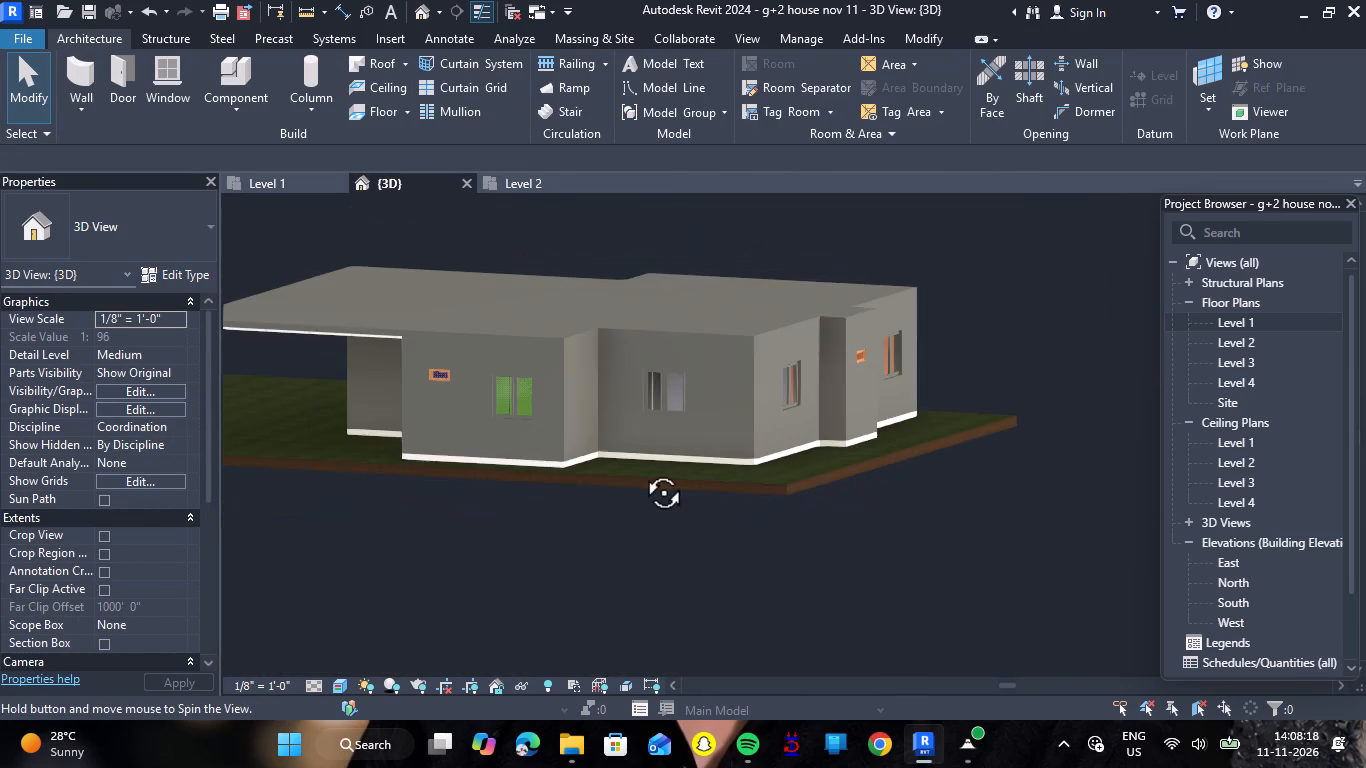
pyautogui.keyDown('shift'); pyautogui.moveTo(641, 470); pyautogui.dragTo(556, 472, button='right'); pyautogui.keyUp('shift')
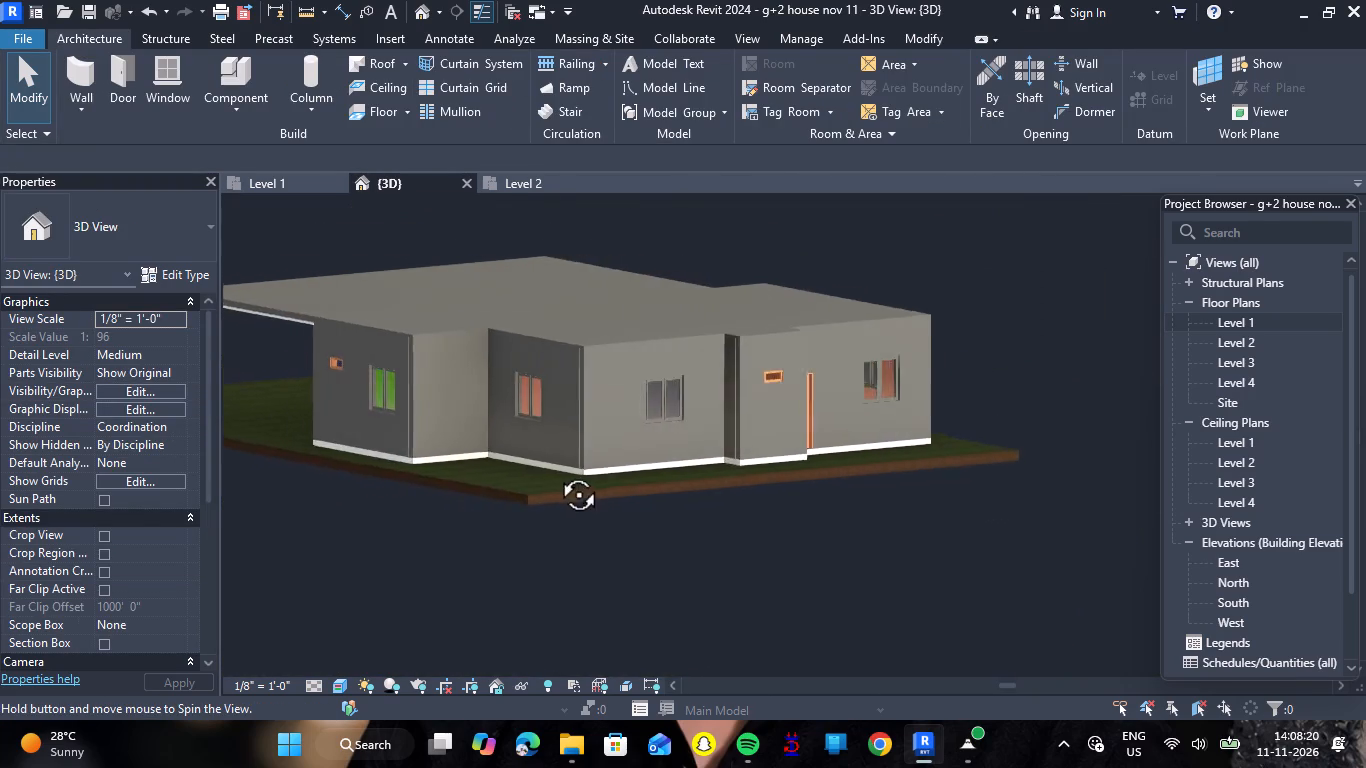
pyautogui.keyDown('shift'); pyautogui.moveTo(556, 472); pyautogui.dragTo(782, 455, button='right'); pyautogui.keyUp('shift')
pyautogui.scroll(2, 397, 320)
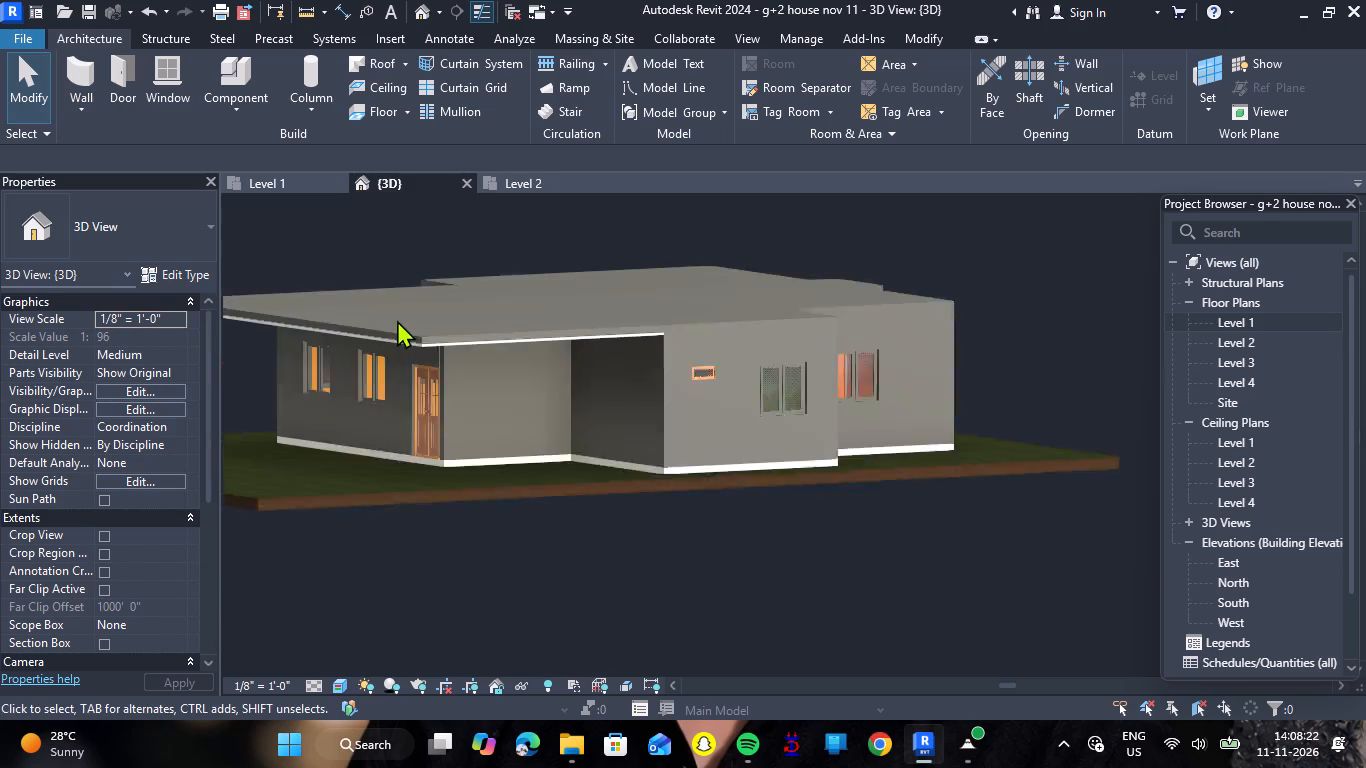
pyautogui.scroll(10, 397, 320)
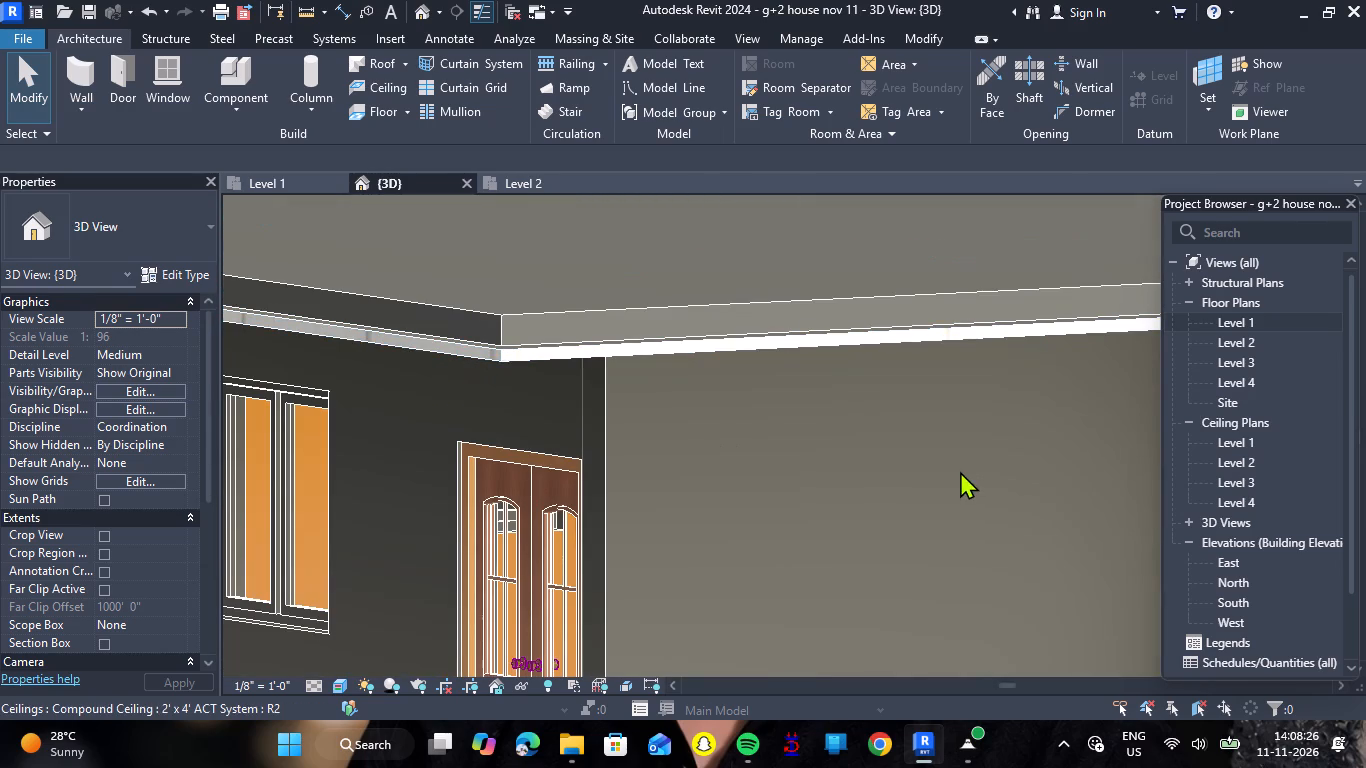
pyautogui.scroll(-12, 901, 475)
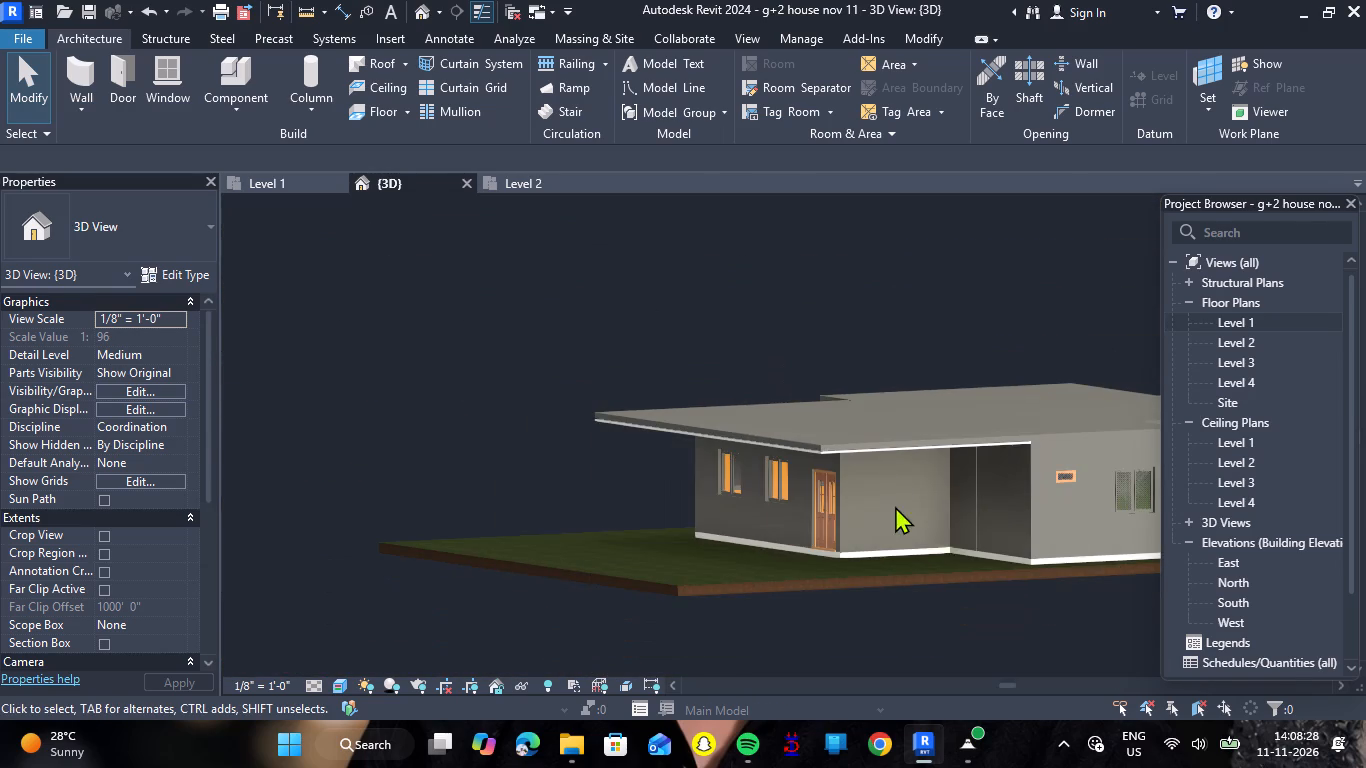
pyautogui.keyDown('shift'); pyautogui.moveTo(945, 610); pyautogui.dragTo(719, 618, button='right'); pyautogui.keyUp('shift')
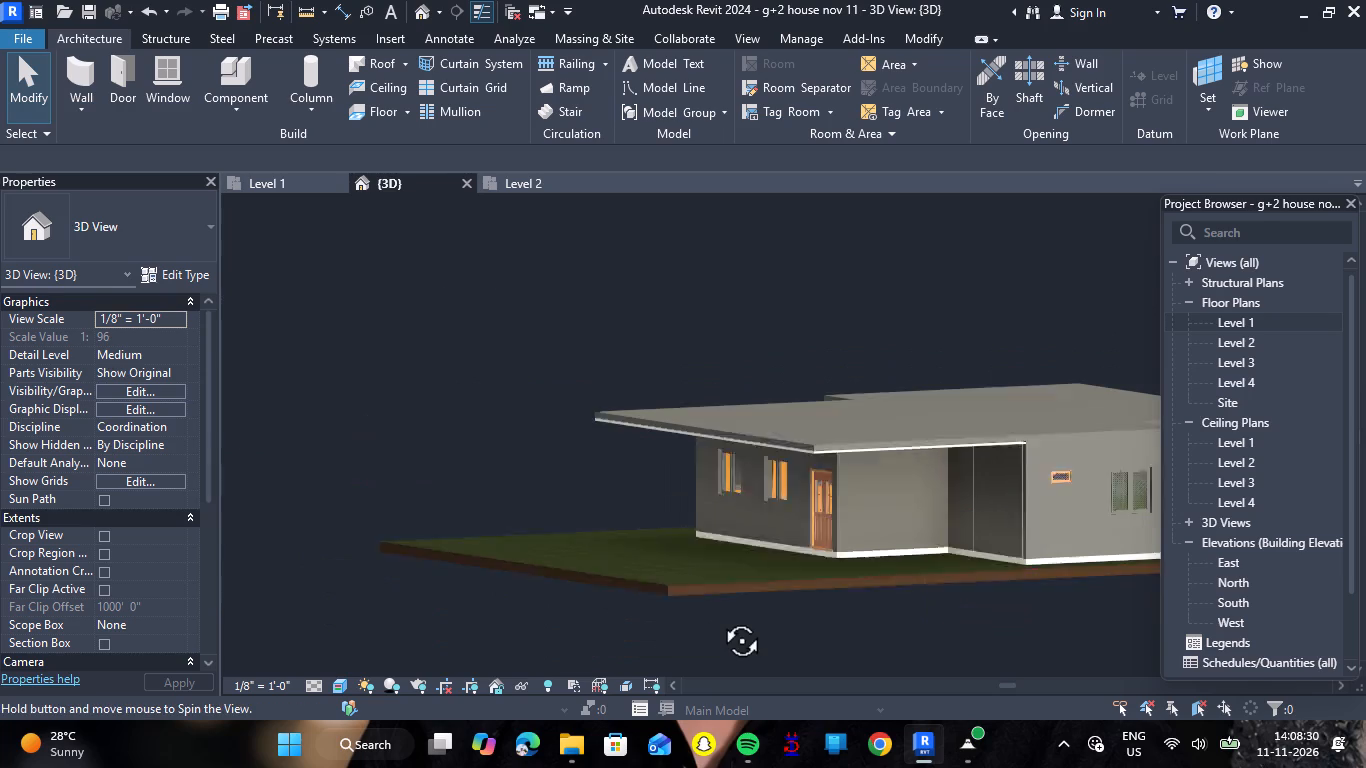
pyautogui.keyDown('shift'); pyautogui.moveTo(719, 618); pyautogui.dragTo(845, 611, button='right'); pyautogui.keyUp('shift')
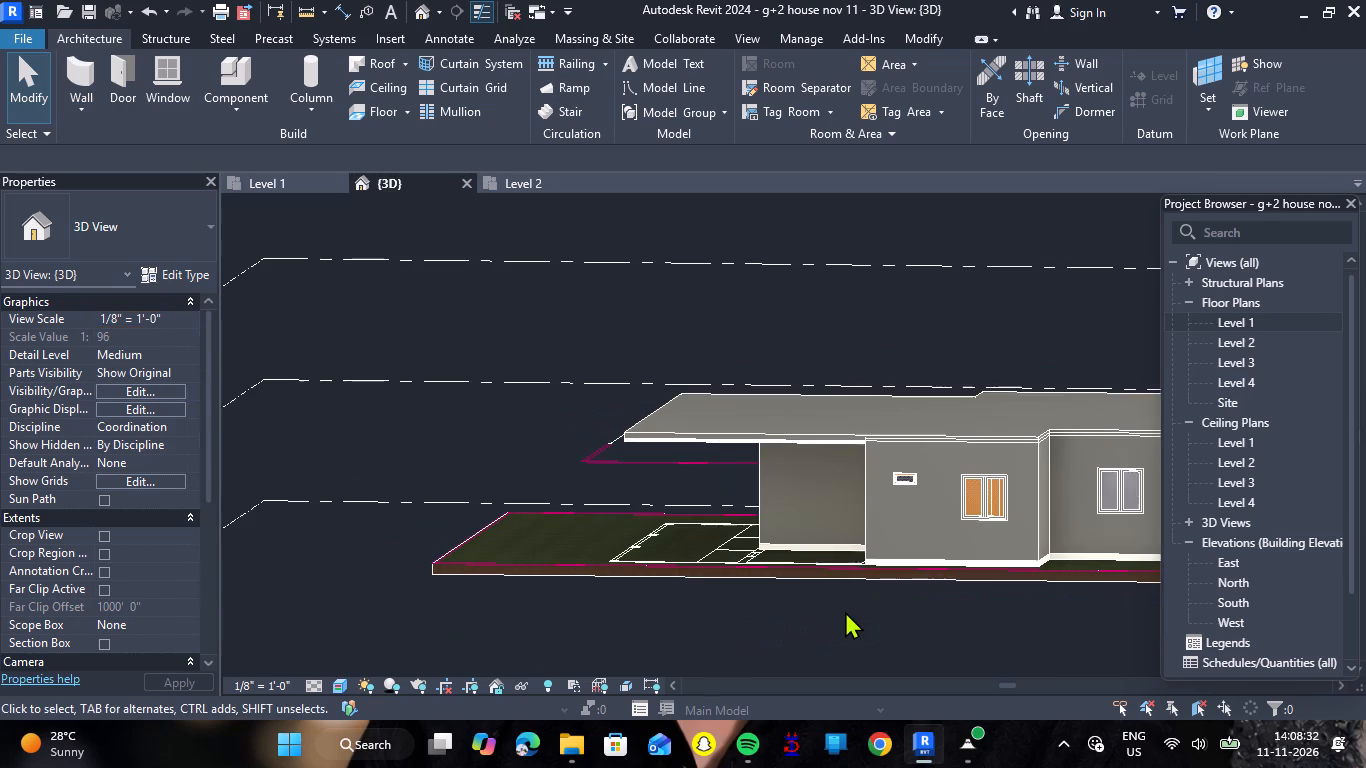
pyautogui.keyDown('shift'); pyautogui.scroll(-1, 715, 612); pyautogui.keyUp('shift')
pyautogui.keyDown('shift'); pyautogui.moveTo(709, 609); pyautogui.dragTo(811, 606, button='right'); pyautogui.keyUp('shift')
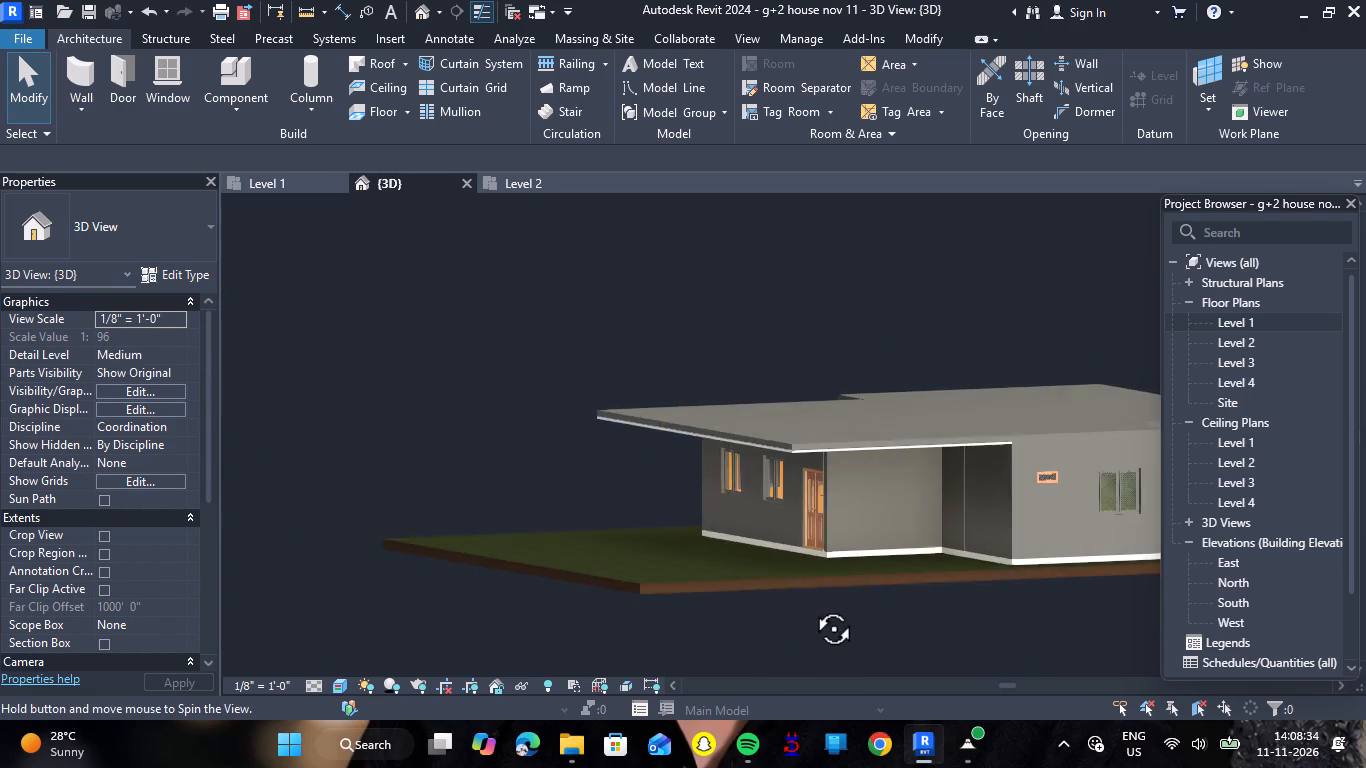
pyautogui.keyDown('shift'); pyautogui.moveTo(811, 606); pyautogui.dragTo(960, 637, button='right'); pyautogui.keyUp('shift')
pyautogui.scroll(-5, 847, 571)
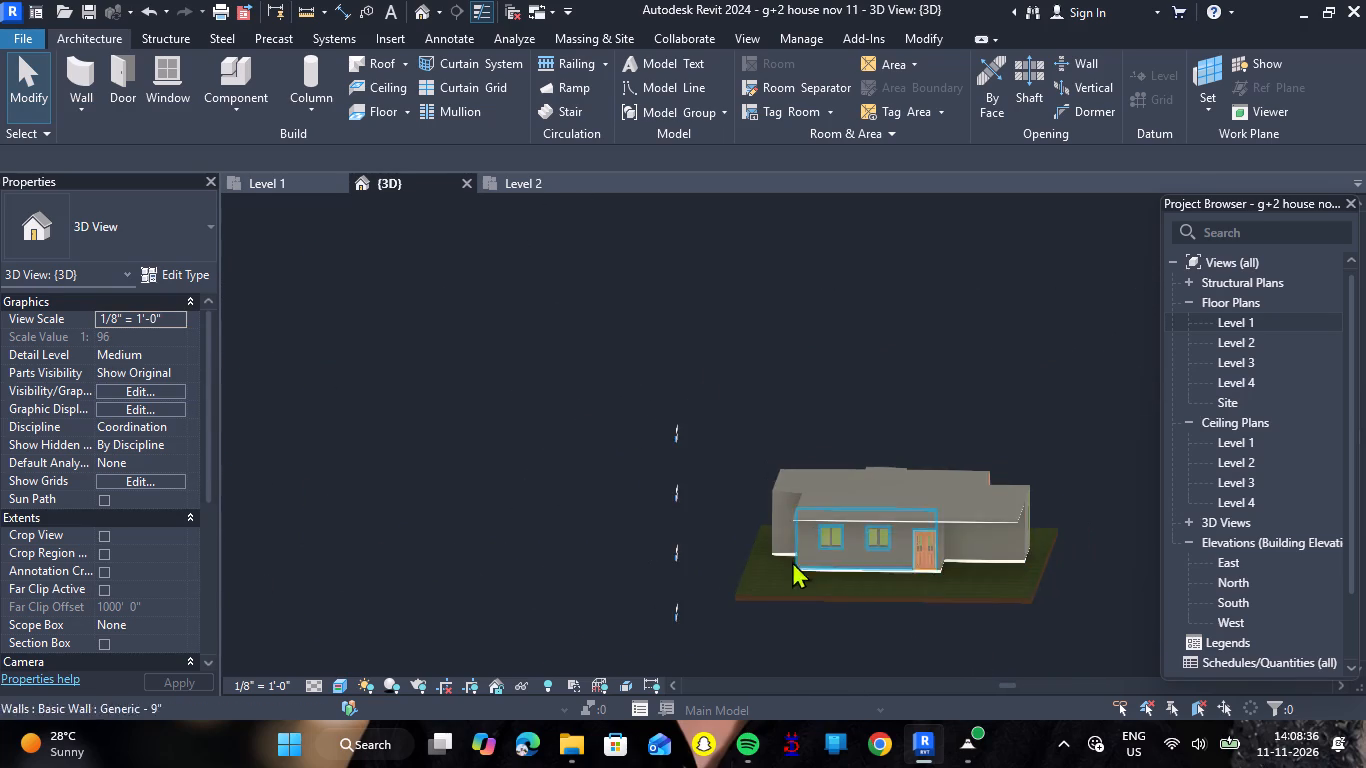
pyautogui.keyDown('shift'); pyautogui.moveTo(798, 622); pyautogui.dragTo(865, 624, button='right'); pyautogui.keyUp('shift')
pyautogui.scroll(5, 1000, 598)
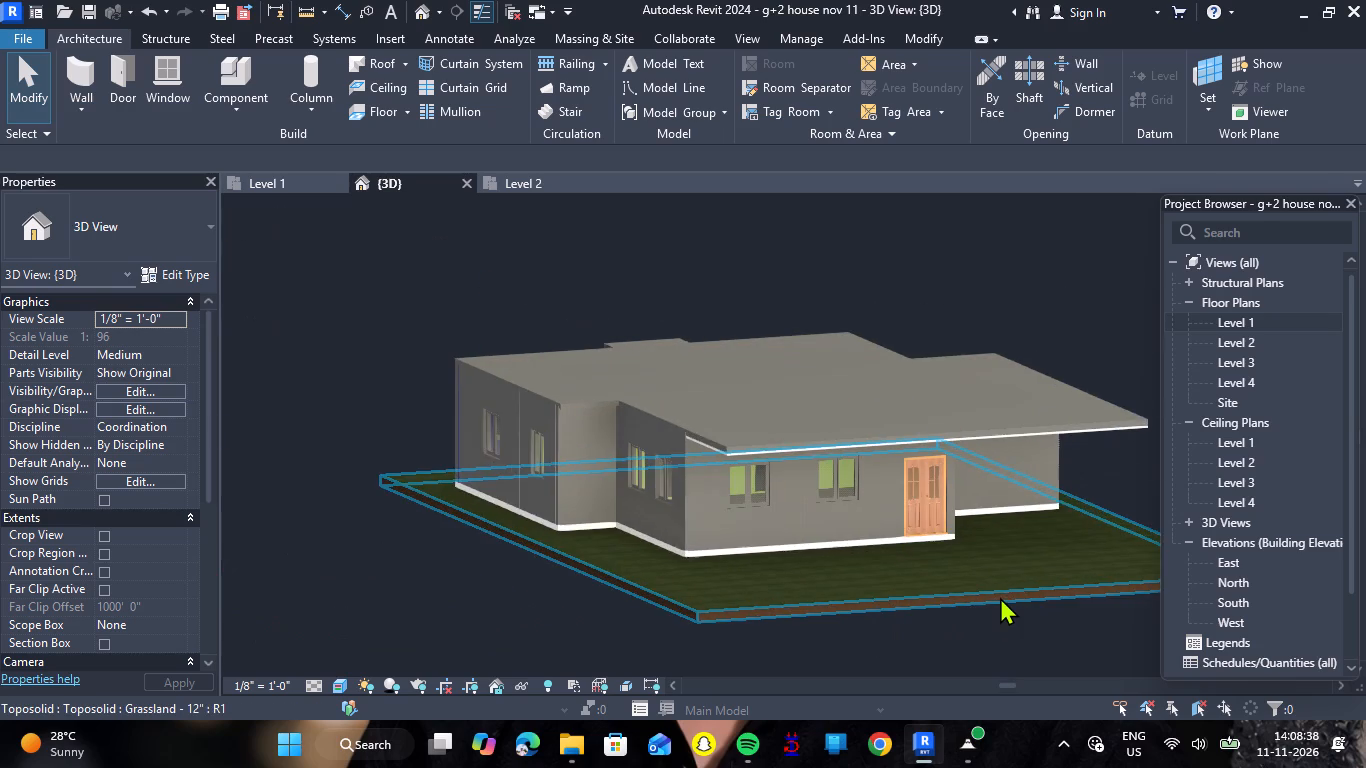
pyautogui.scroll(-6, 1007, 607)
pyautogui.moveTo(1044, 641); pyautogui.dragTo(1043, 641, button='right')
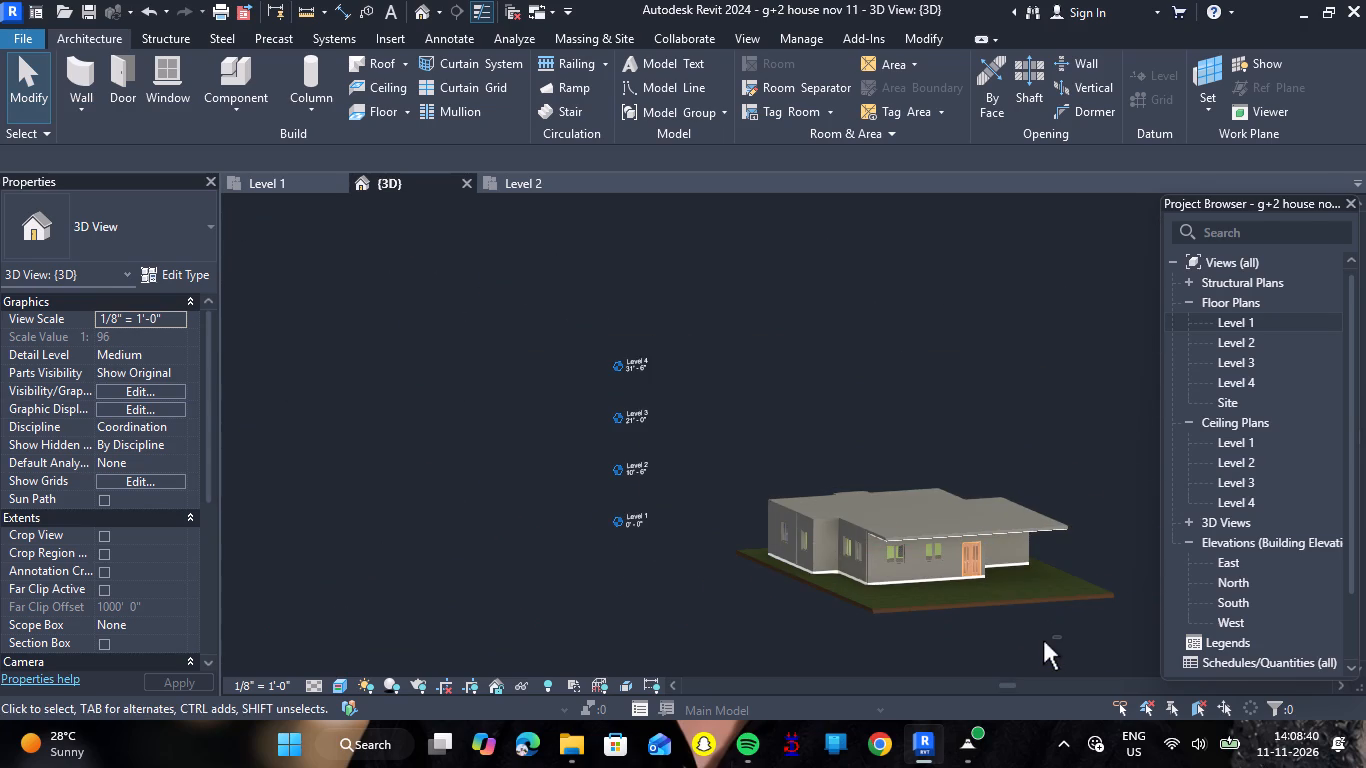
pyautogui.moveTo(1043, 641); pyautogui.dragTo(951, 653, button='right')
pyautogui.scroll(1, 953, 635)
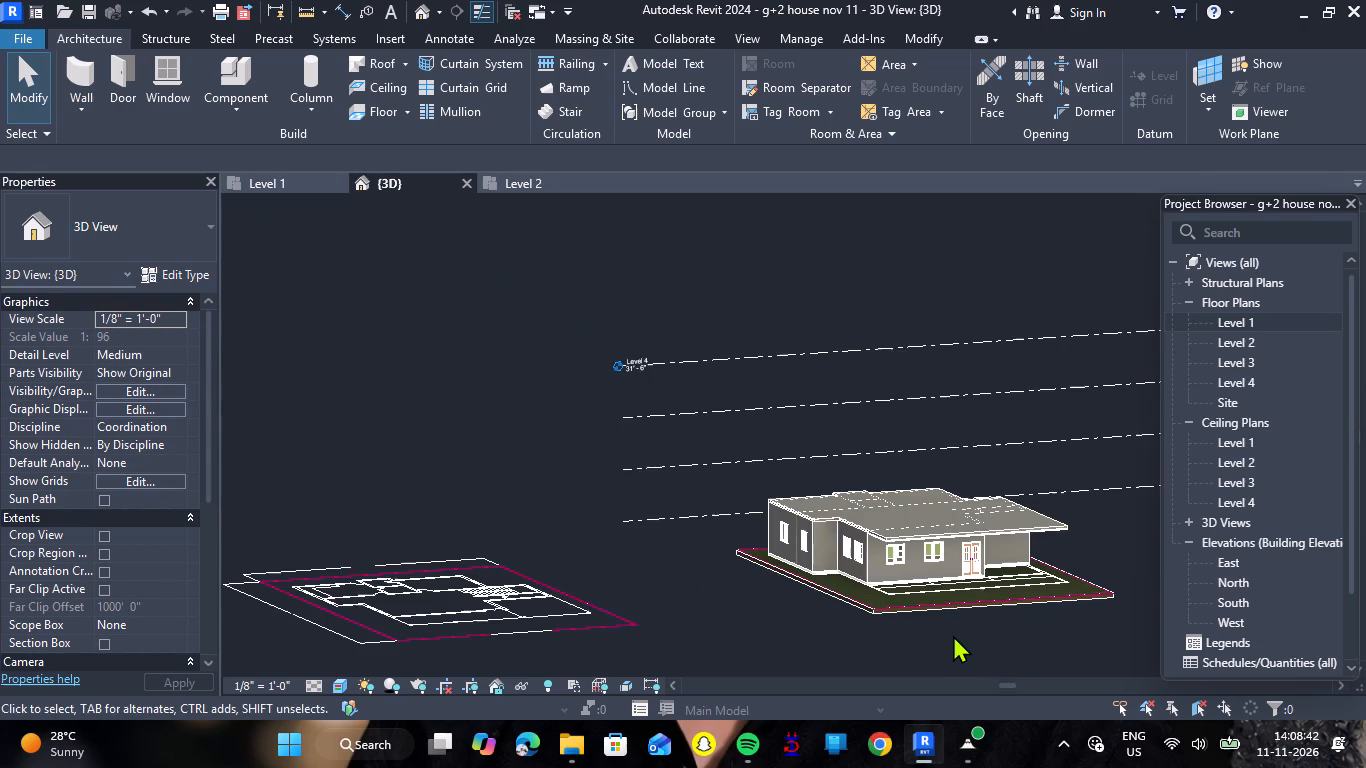
pyautogui.scroll(3, 953, 635)
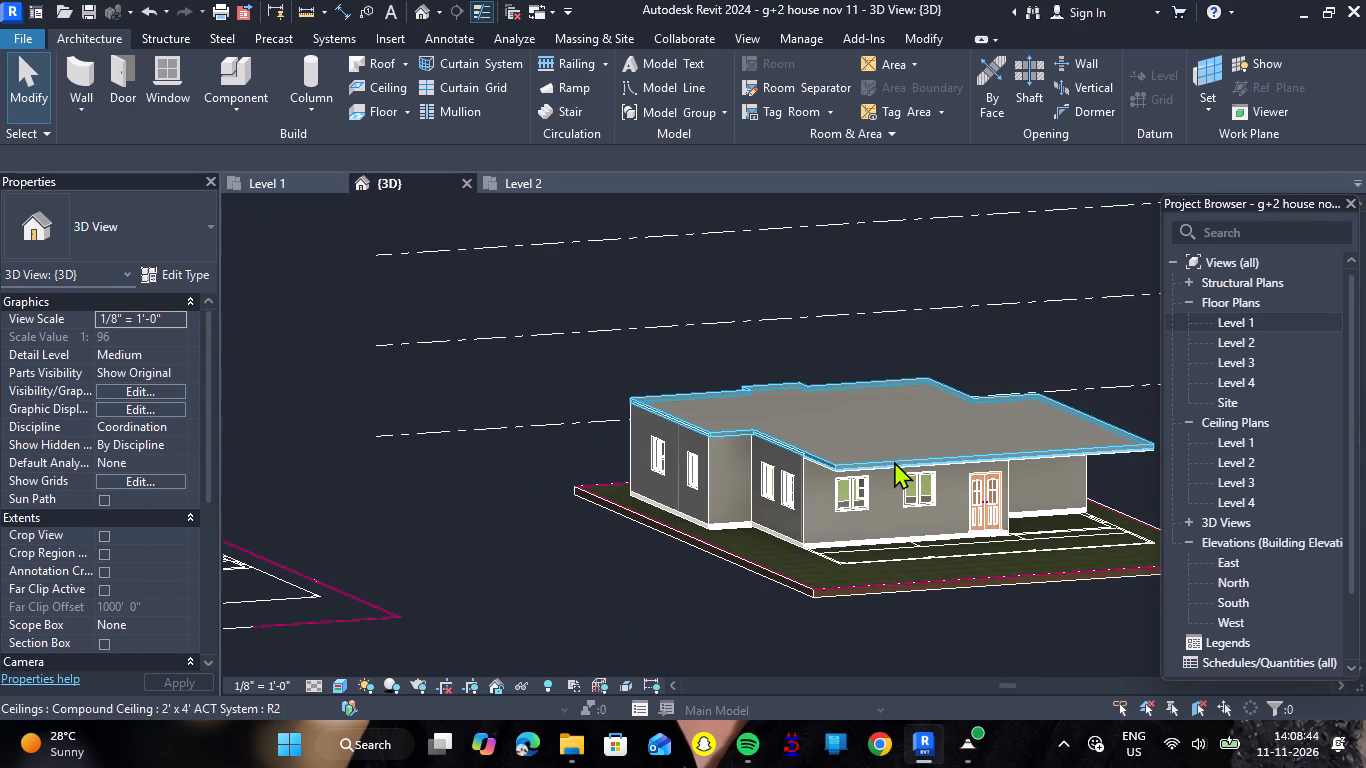
pyautogui.click(894, 460)
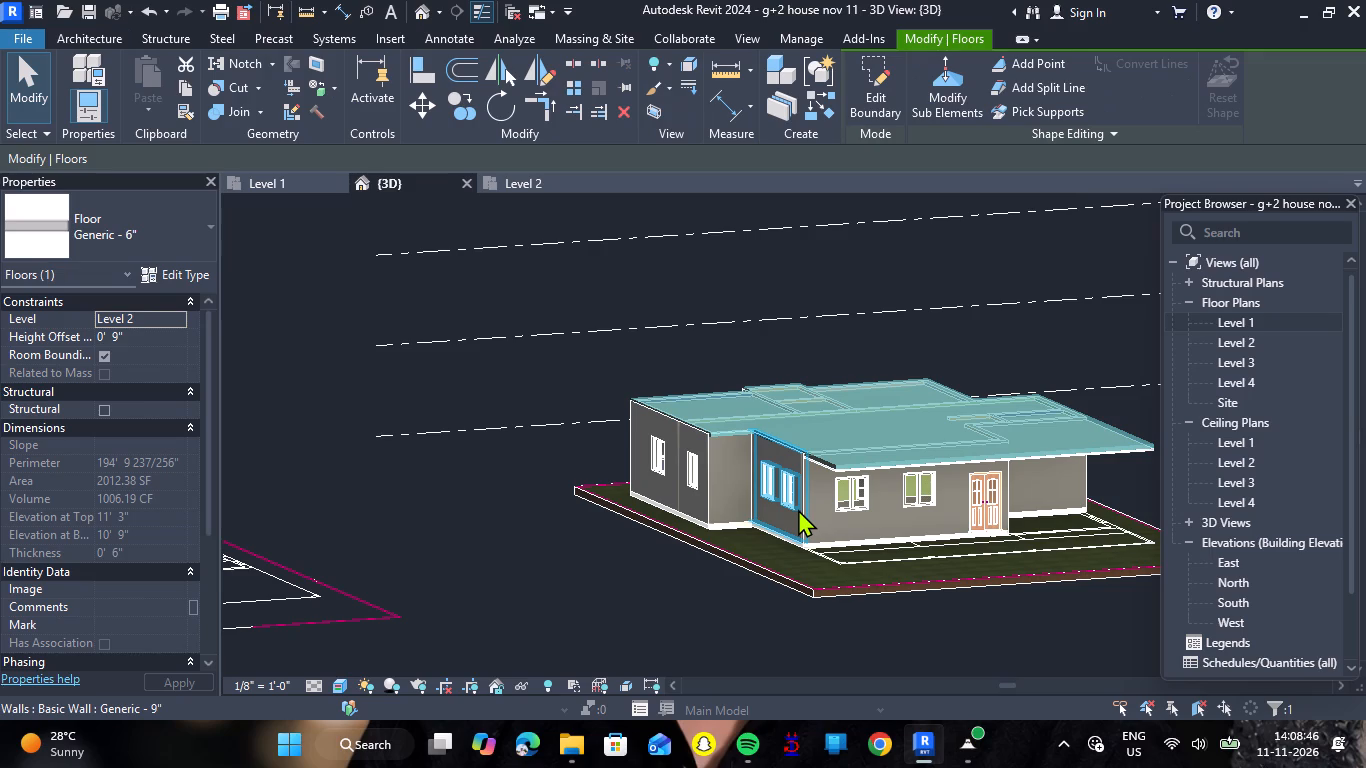
pyautogui.press('Escape')
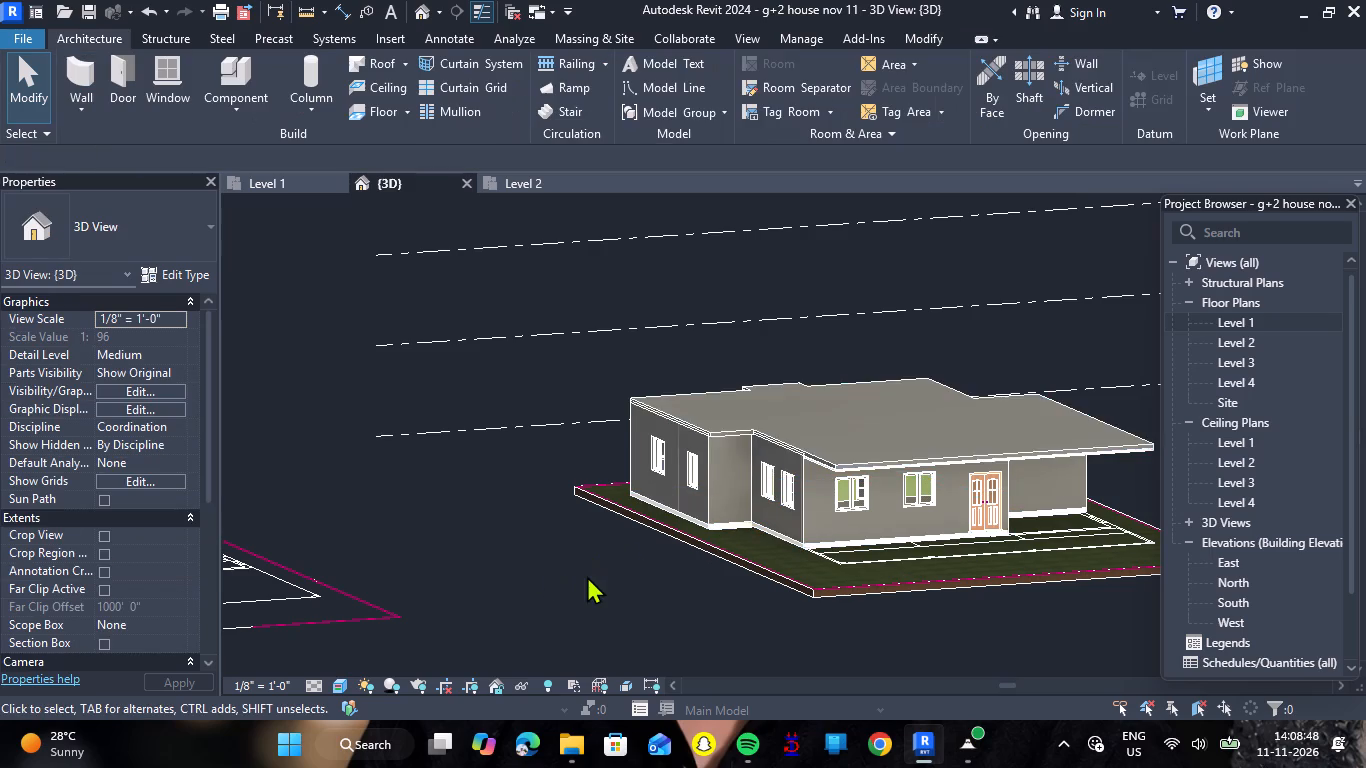
pyautogui.scroll(-5, 587, 576)
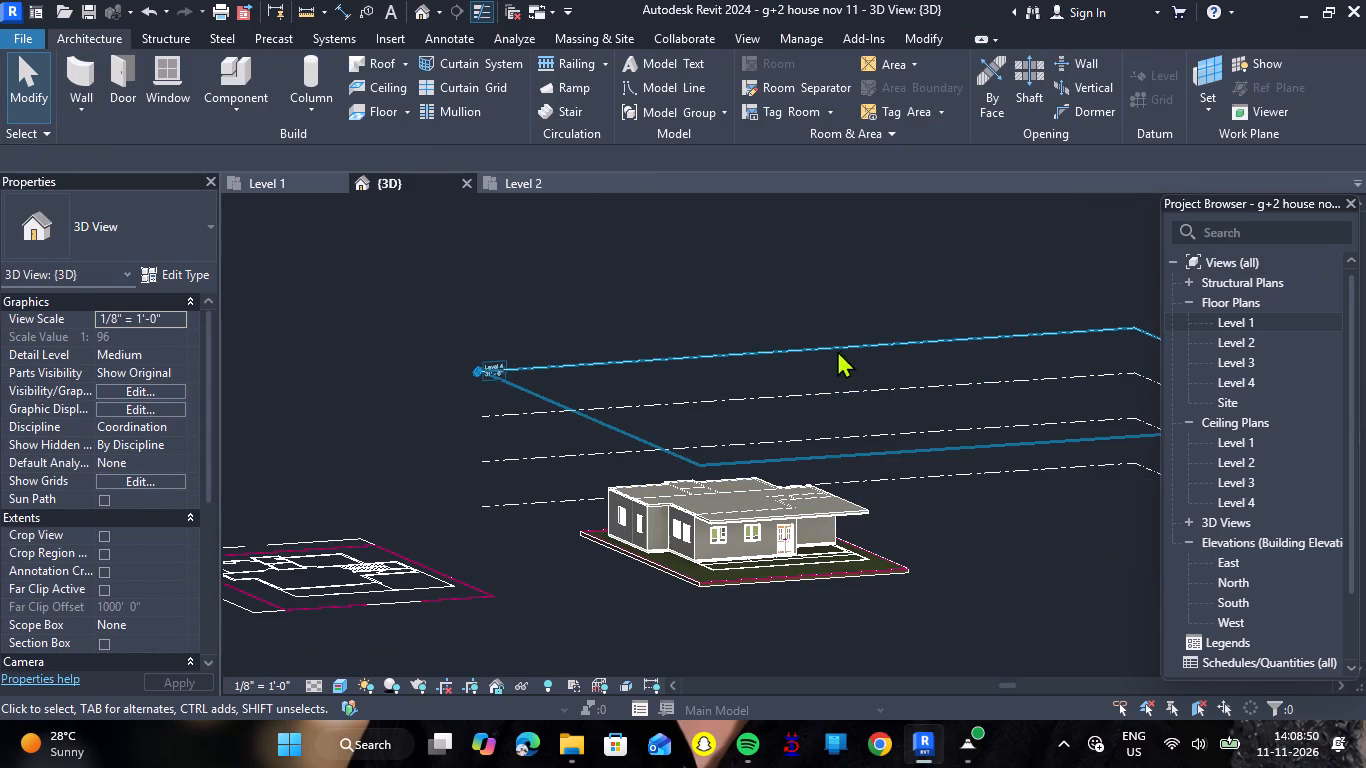
pyautogui.keyDown('shift'); pyautogui.moveTo(990, 534); pyautogui.dragTo(941, 650, button='right'); pyautogui.keyUp('shift')
pyautogui.keyDown('shift'); pyautogui.moveTo(989, 458); pyautogui.dragTo(947, 589, button='right'); pyautogui.keyUp('shift')
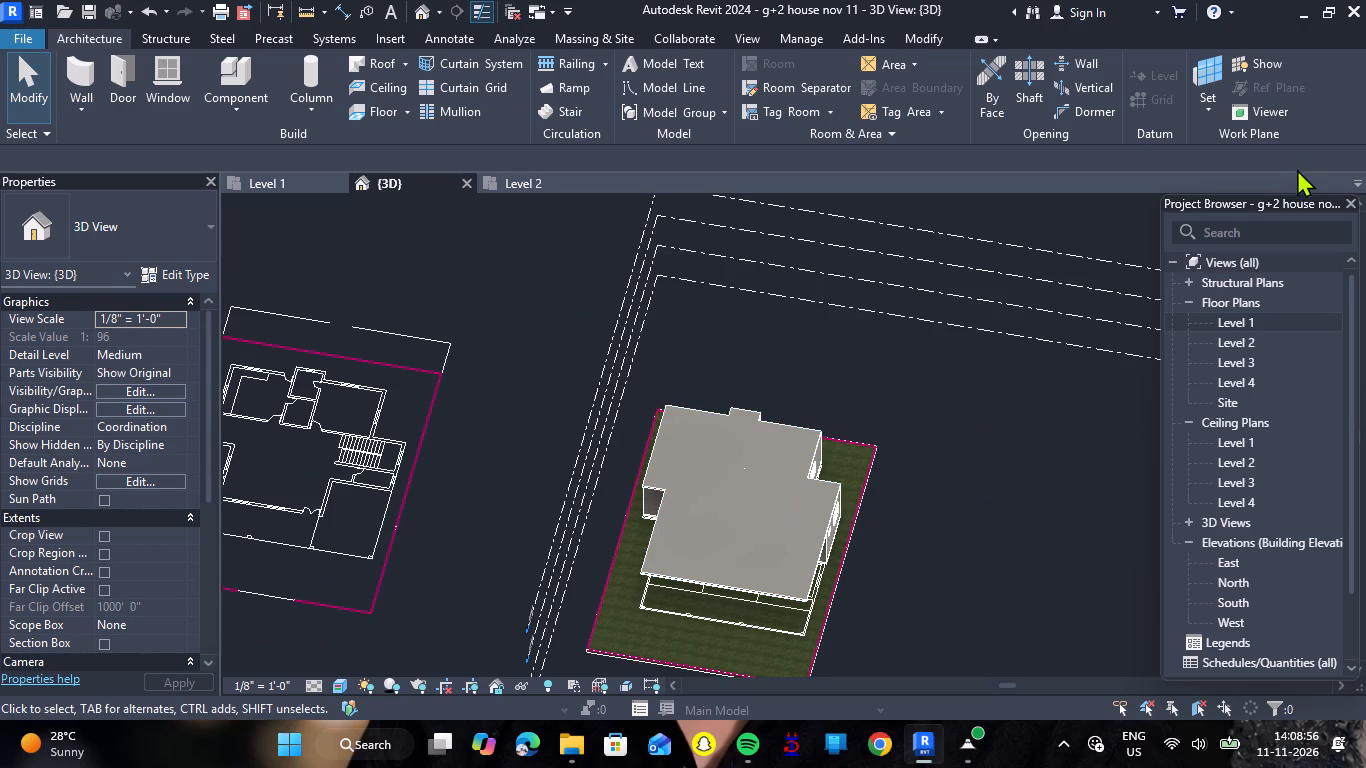
# Move the Project Browser clear of the ViewCube in the 3D view.
pyautogui.moveTo(1293, 217); pyautogui.dragTo(1278, 331)
pyautogui.moveTo(1268, 183); pyautogui.dragTo(1257, 253)
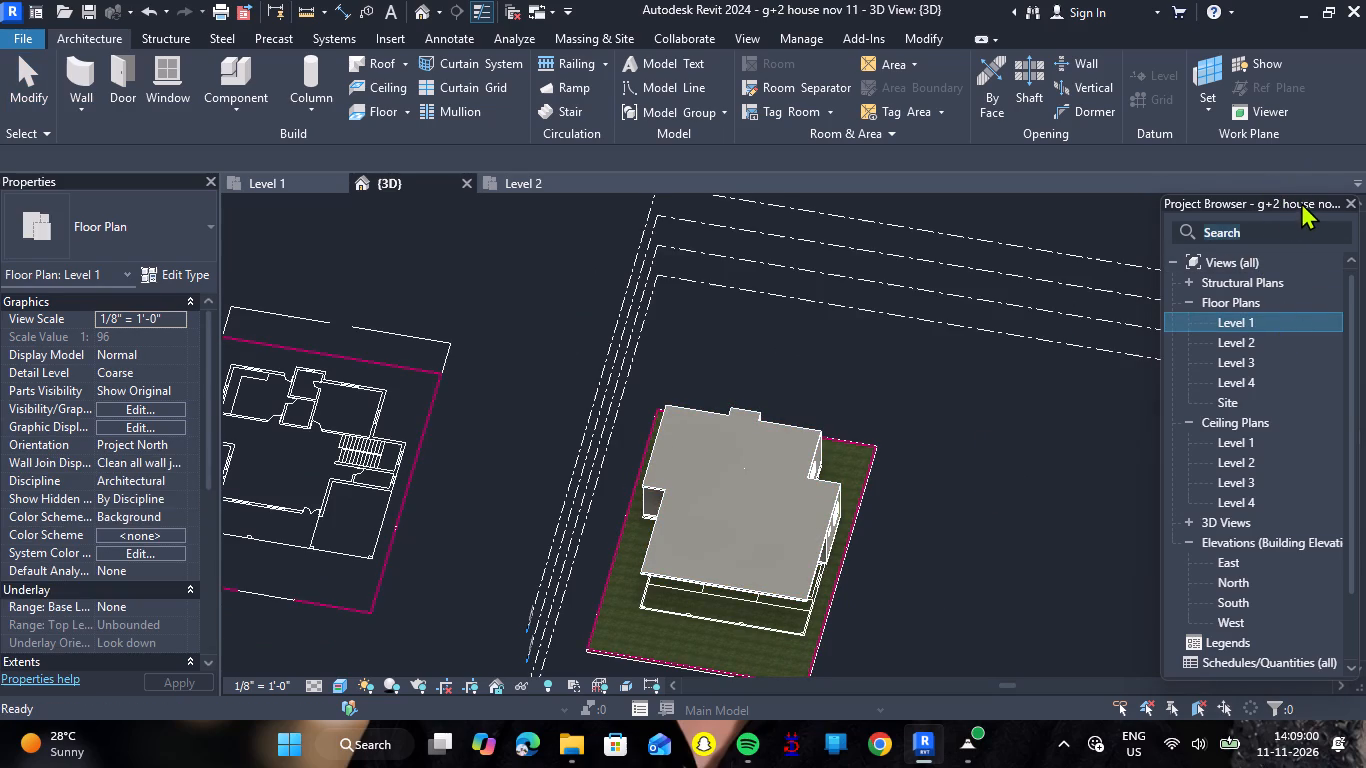
pyautogui.moveTo(1301, 202); pyautogui.dragTo(1316, 337)
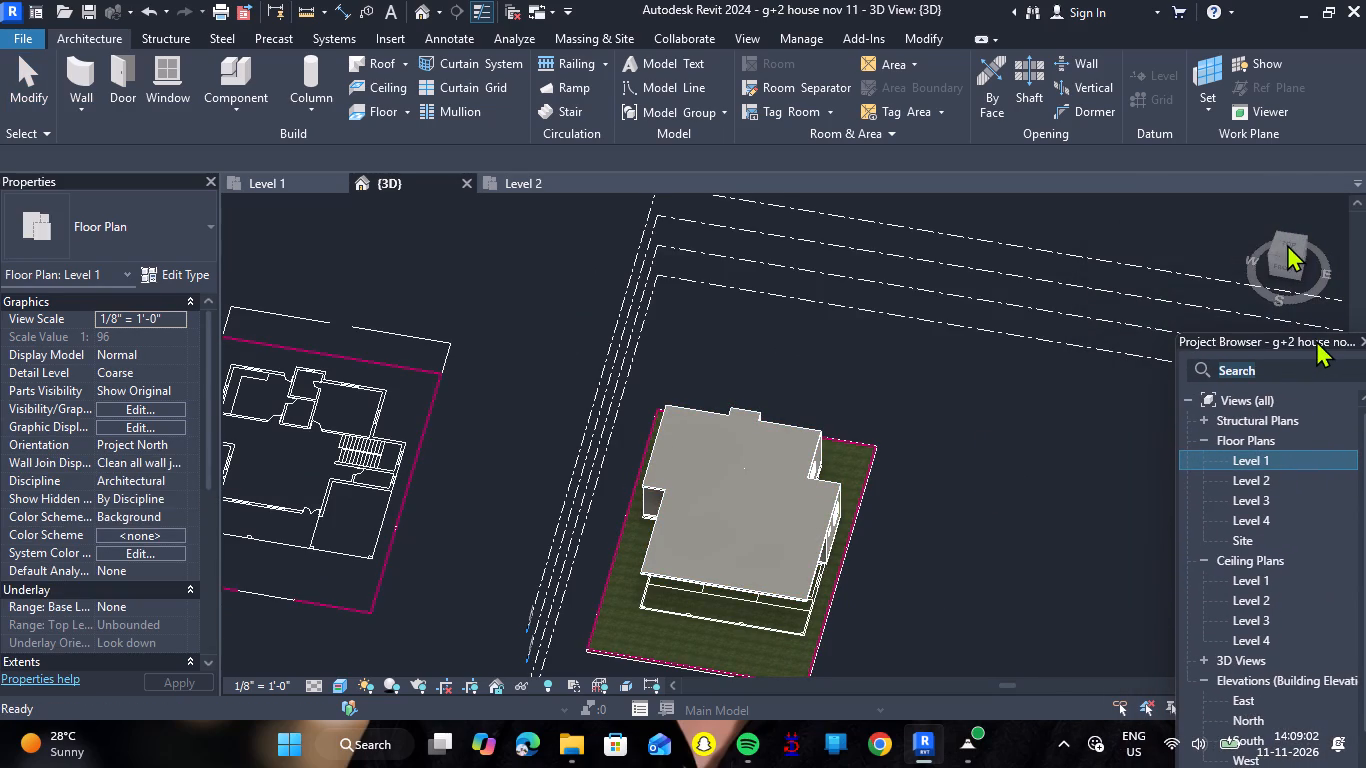
# View the 3D model from the top and examine the slab beside the ground floor plan drawing.
pyautogui.click(1289, 246)
pyautogui.click(1290, 246)
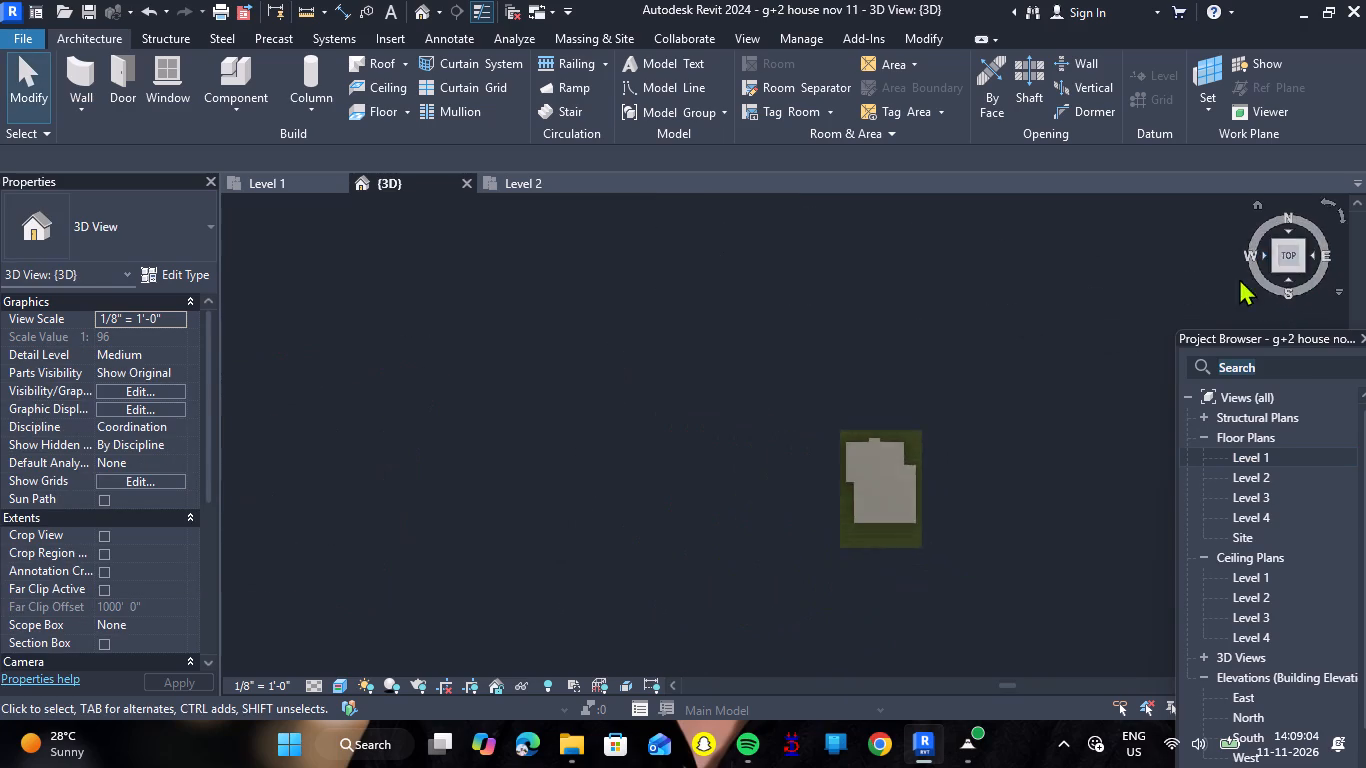
pyautogui.scroll(5, 750, 505)
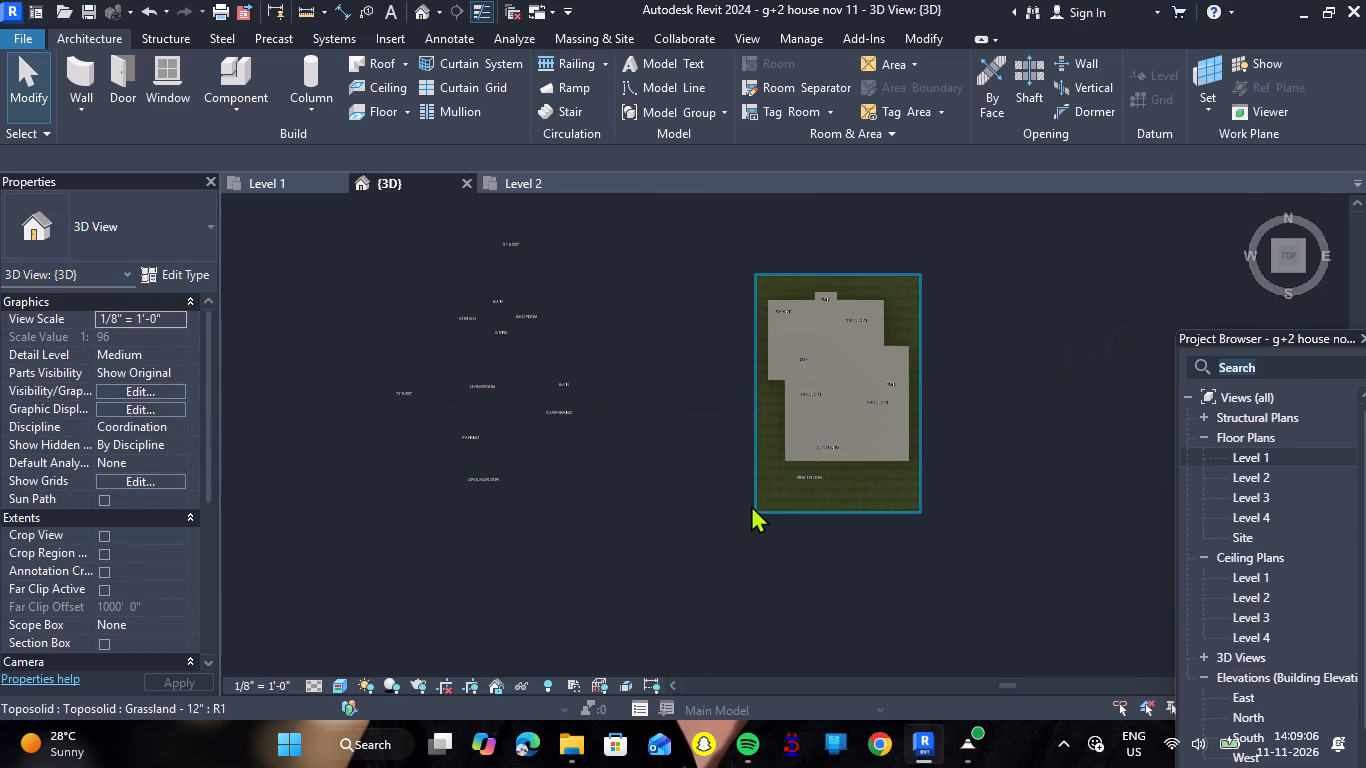
pyautogui.scroll(3, 460, 279)
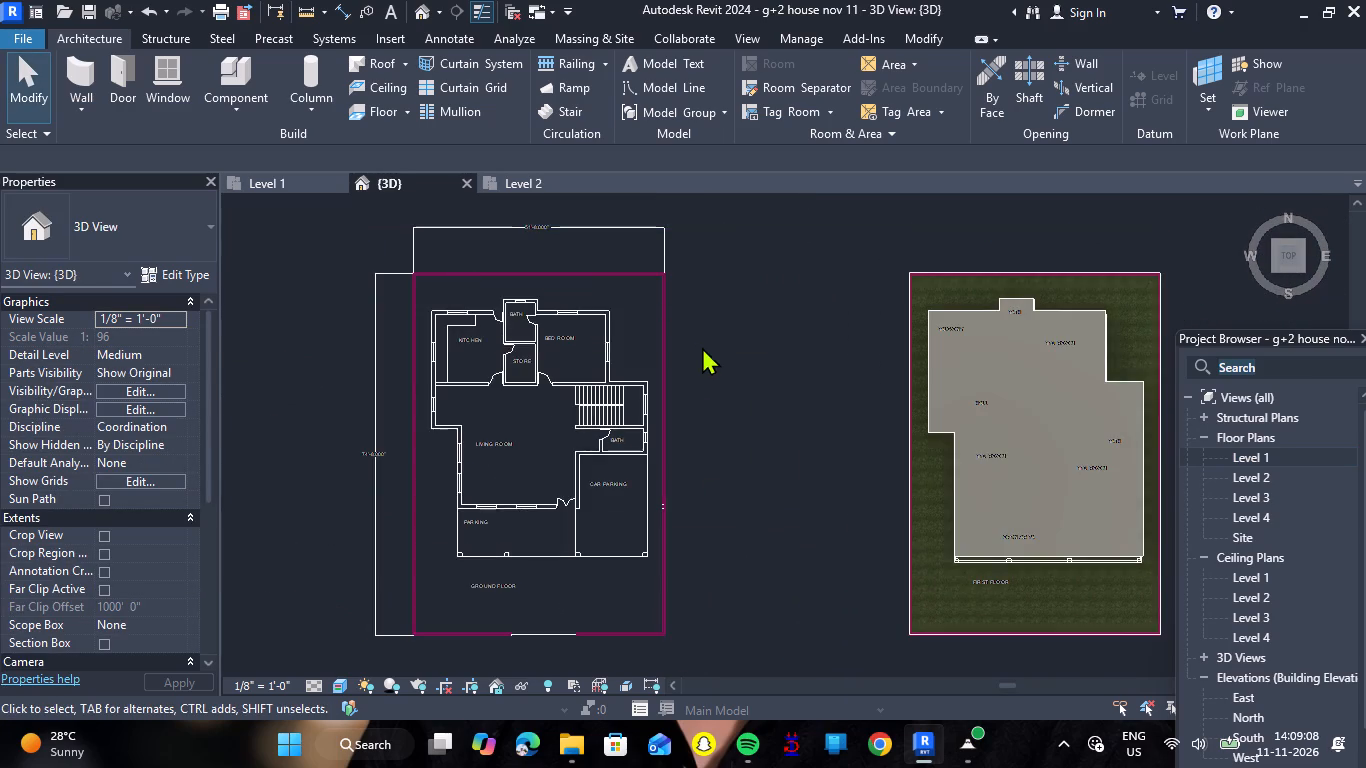
pyautogui.scroll(-4, 711, 351)
pyautogui.scroll(4, 996, 408)
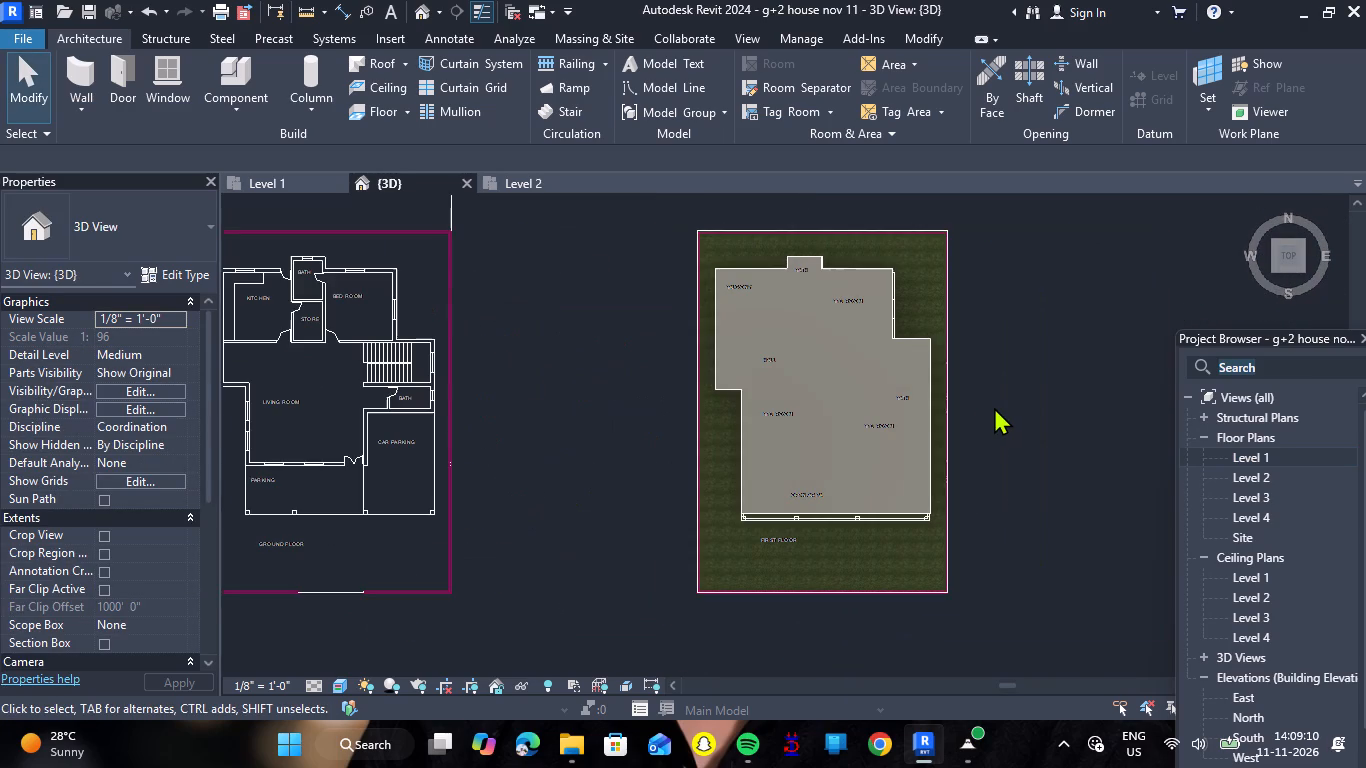
pyautogui.scroll(-2, 988, 407)
# Switch to the Level 2 floor plan view.
pyautogui.click(519, 176)
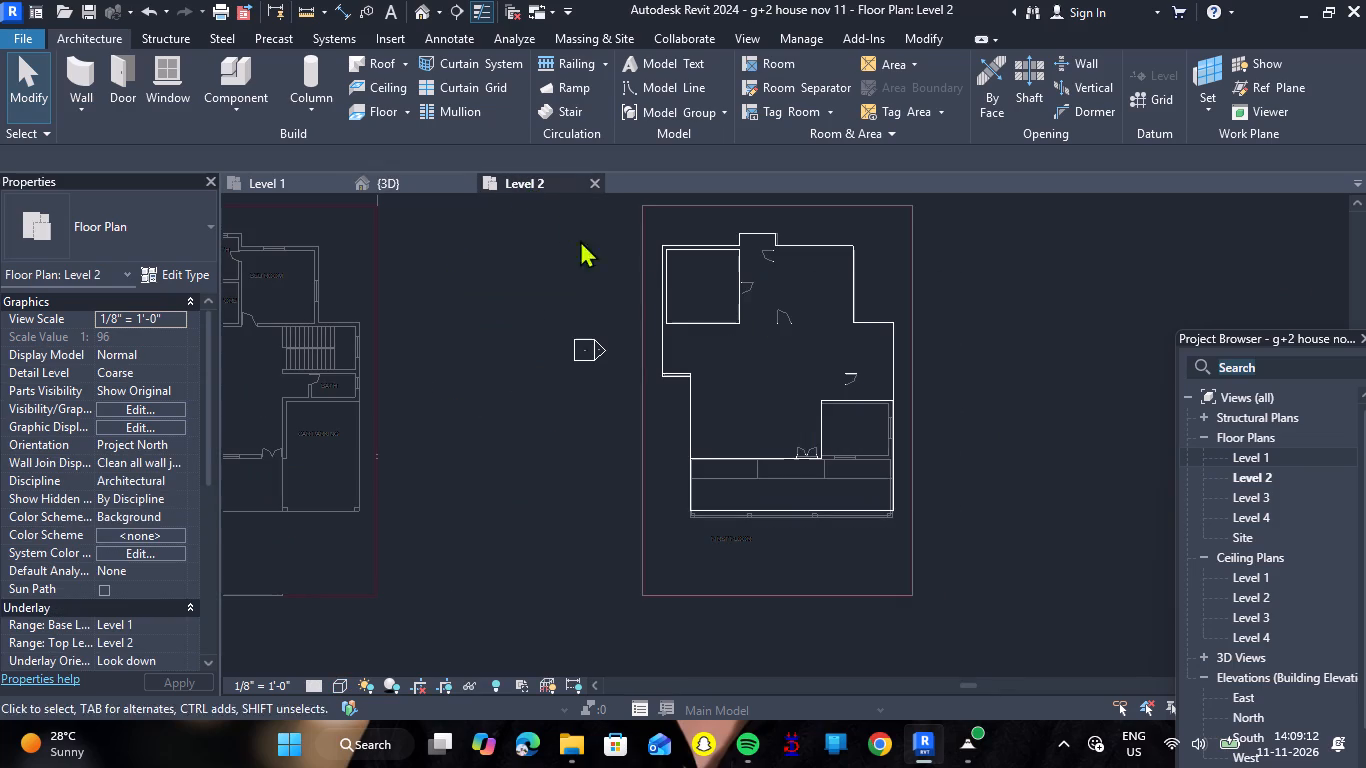
pyautogui.click(1014, 347)
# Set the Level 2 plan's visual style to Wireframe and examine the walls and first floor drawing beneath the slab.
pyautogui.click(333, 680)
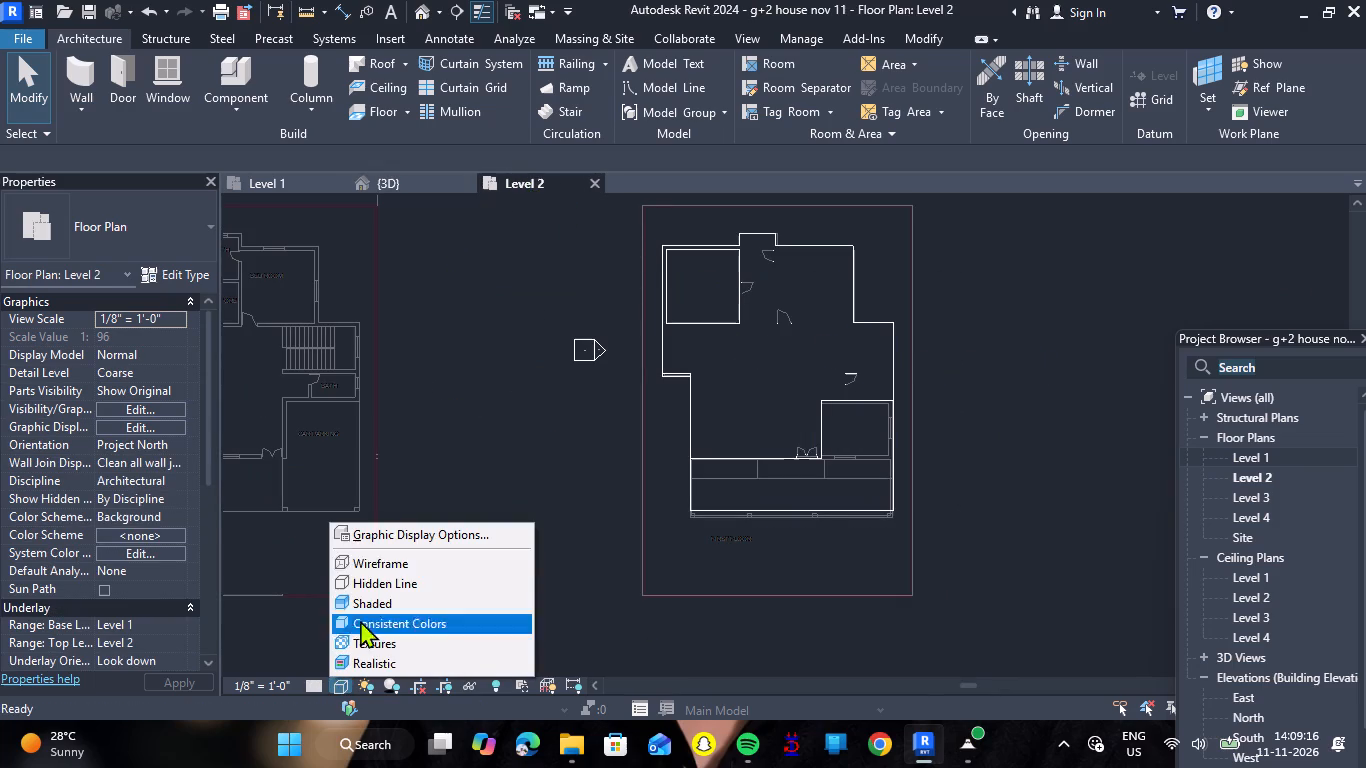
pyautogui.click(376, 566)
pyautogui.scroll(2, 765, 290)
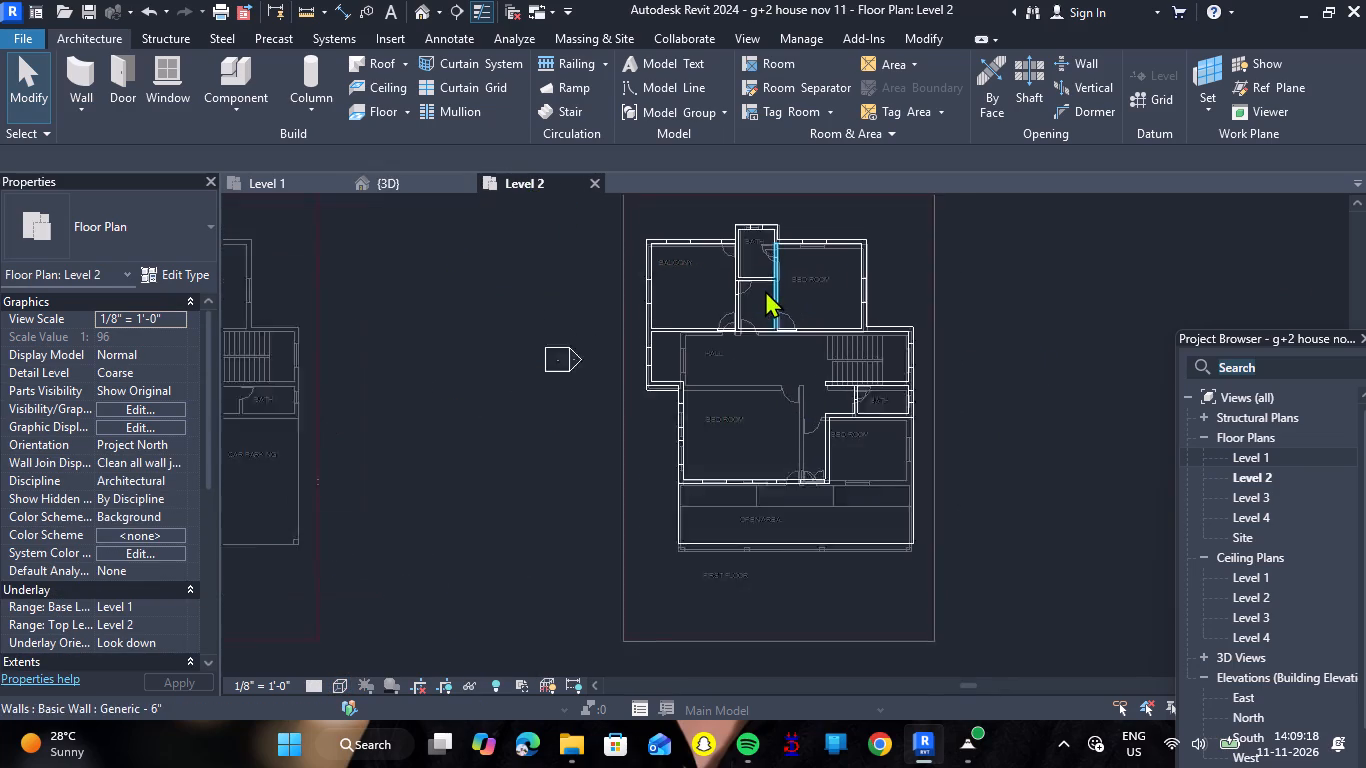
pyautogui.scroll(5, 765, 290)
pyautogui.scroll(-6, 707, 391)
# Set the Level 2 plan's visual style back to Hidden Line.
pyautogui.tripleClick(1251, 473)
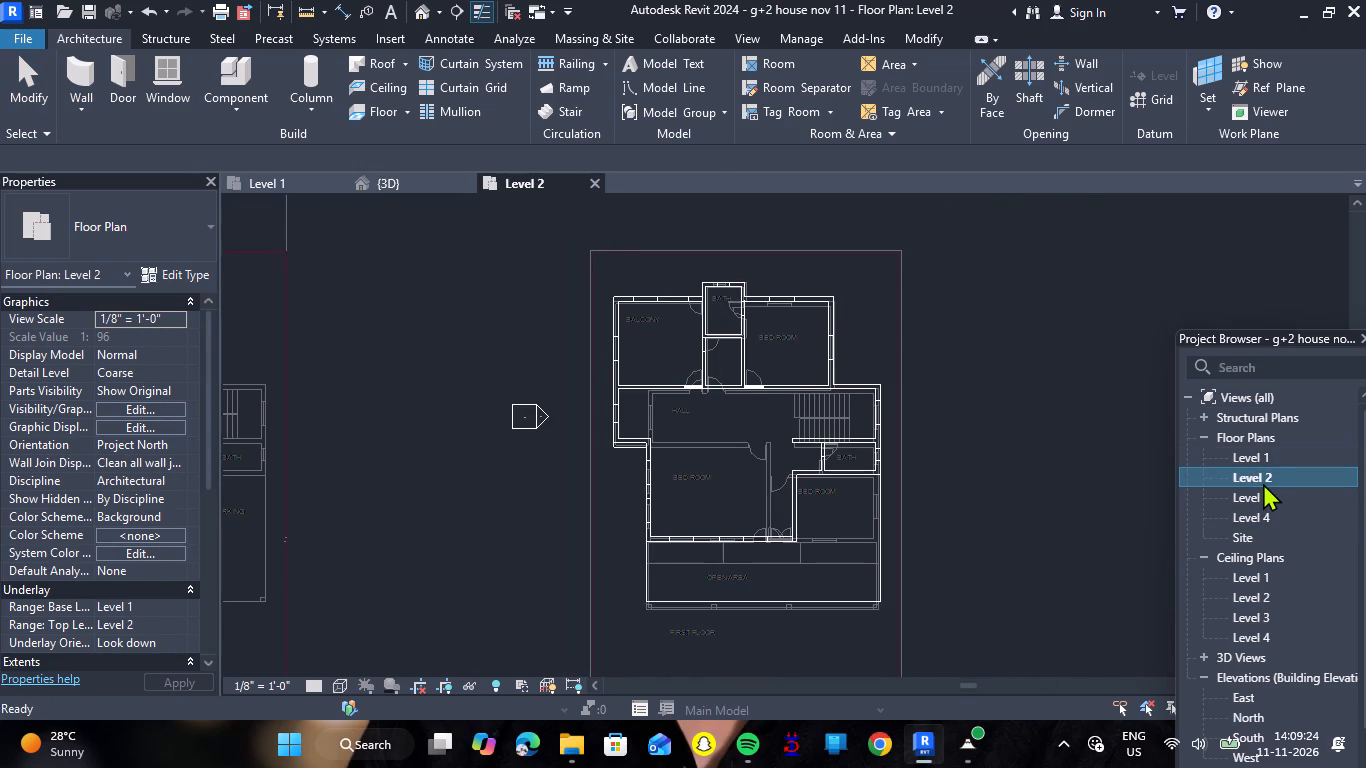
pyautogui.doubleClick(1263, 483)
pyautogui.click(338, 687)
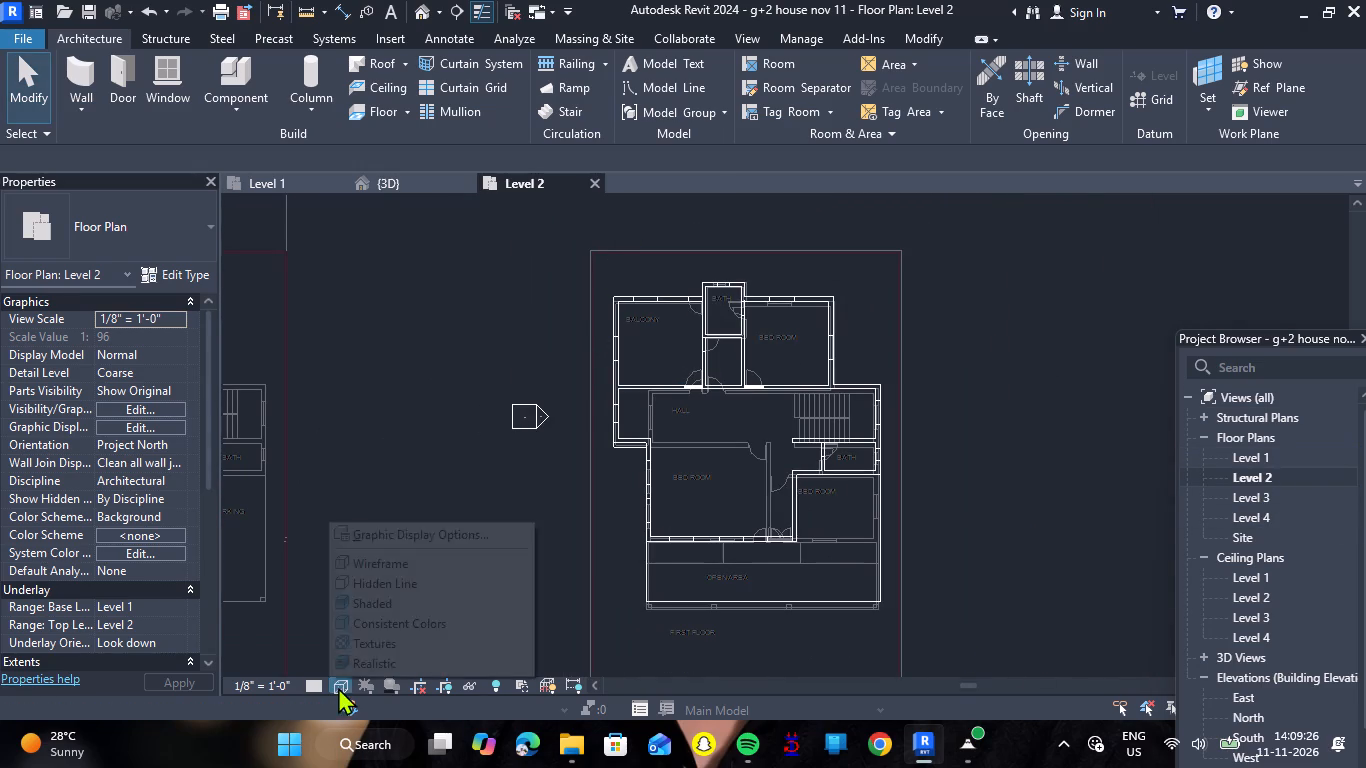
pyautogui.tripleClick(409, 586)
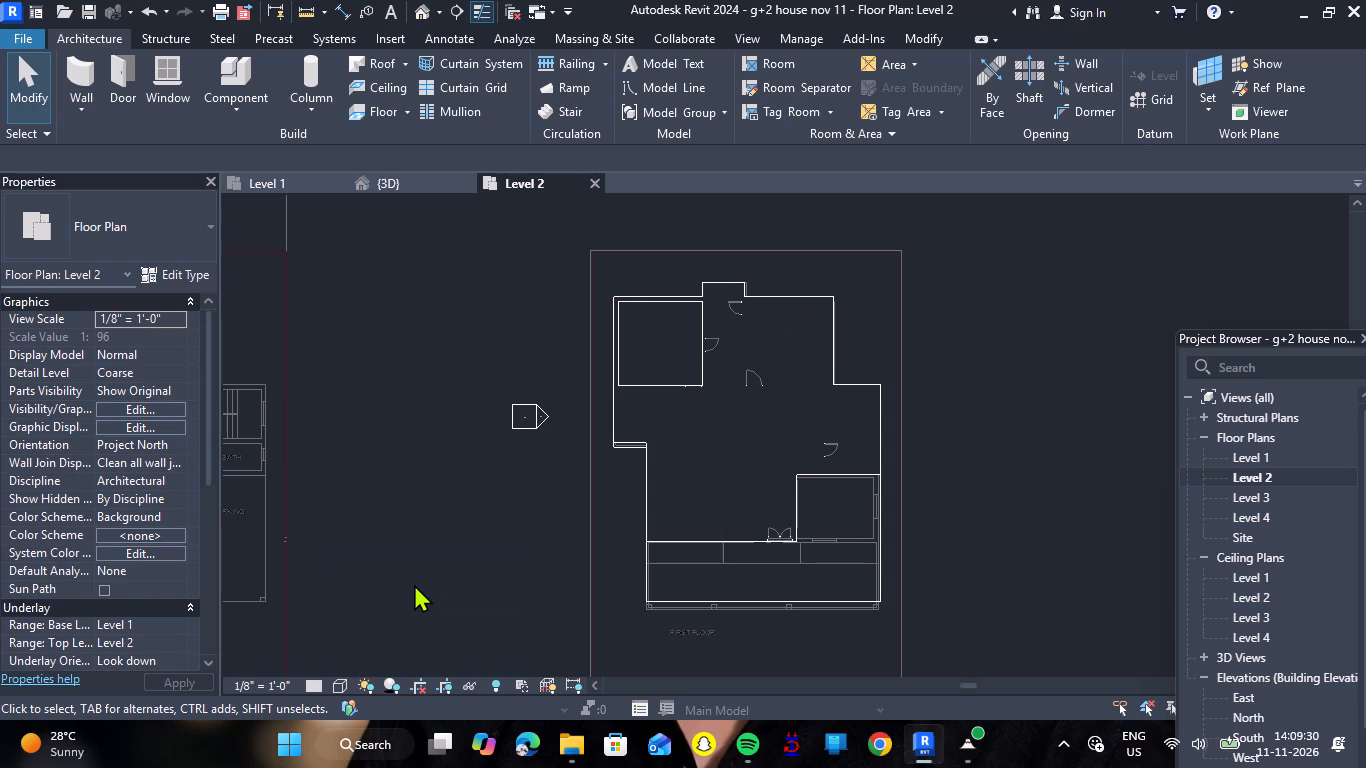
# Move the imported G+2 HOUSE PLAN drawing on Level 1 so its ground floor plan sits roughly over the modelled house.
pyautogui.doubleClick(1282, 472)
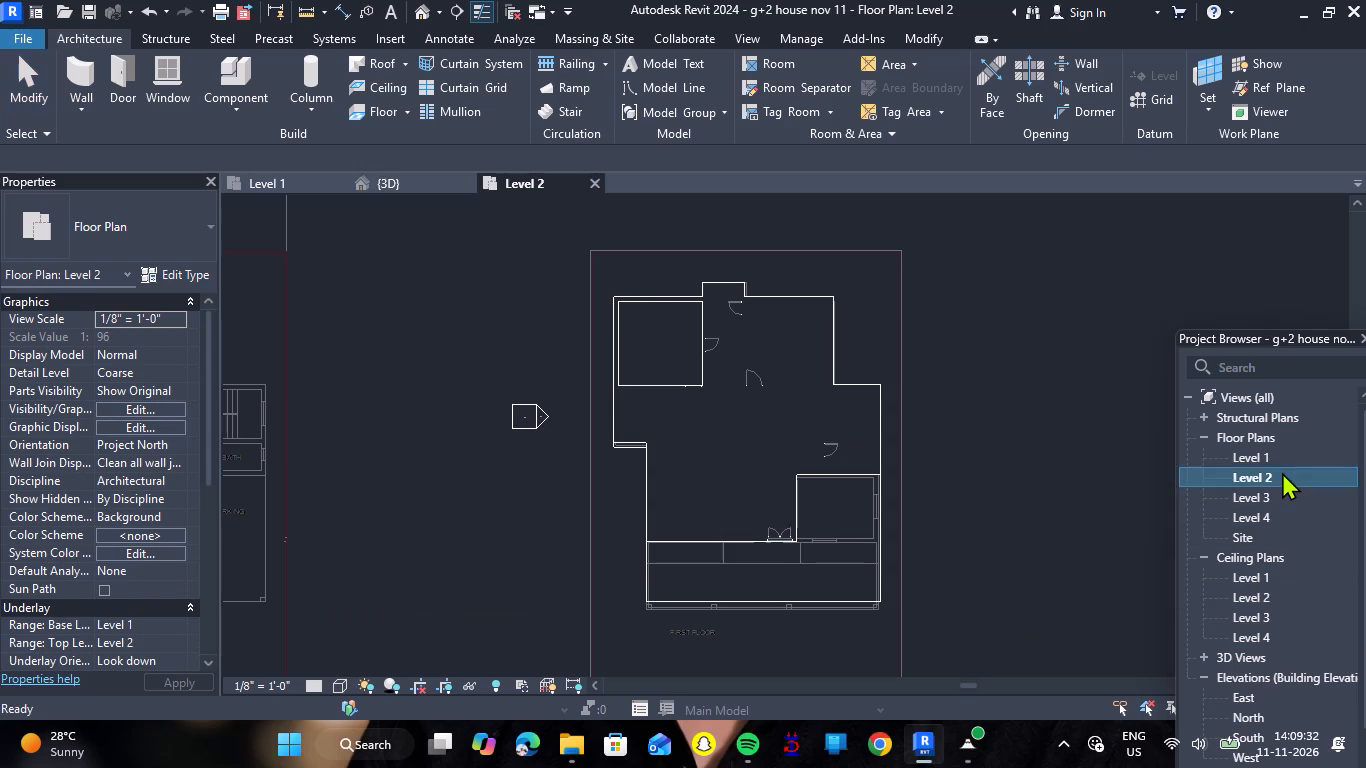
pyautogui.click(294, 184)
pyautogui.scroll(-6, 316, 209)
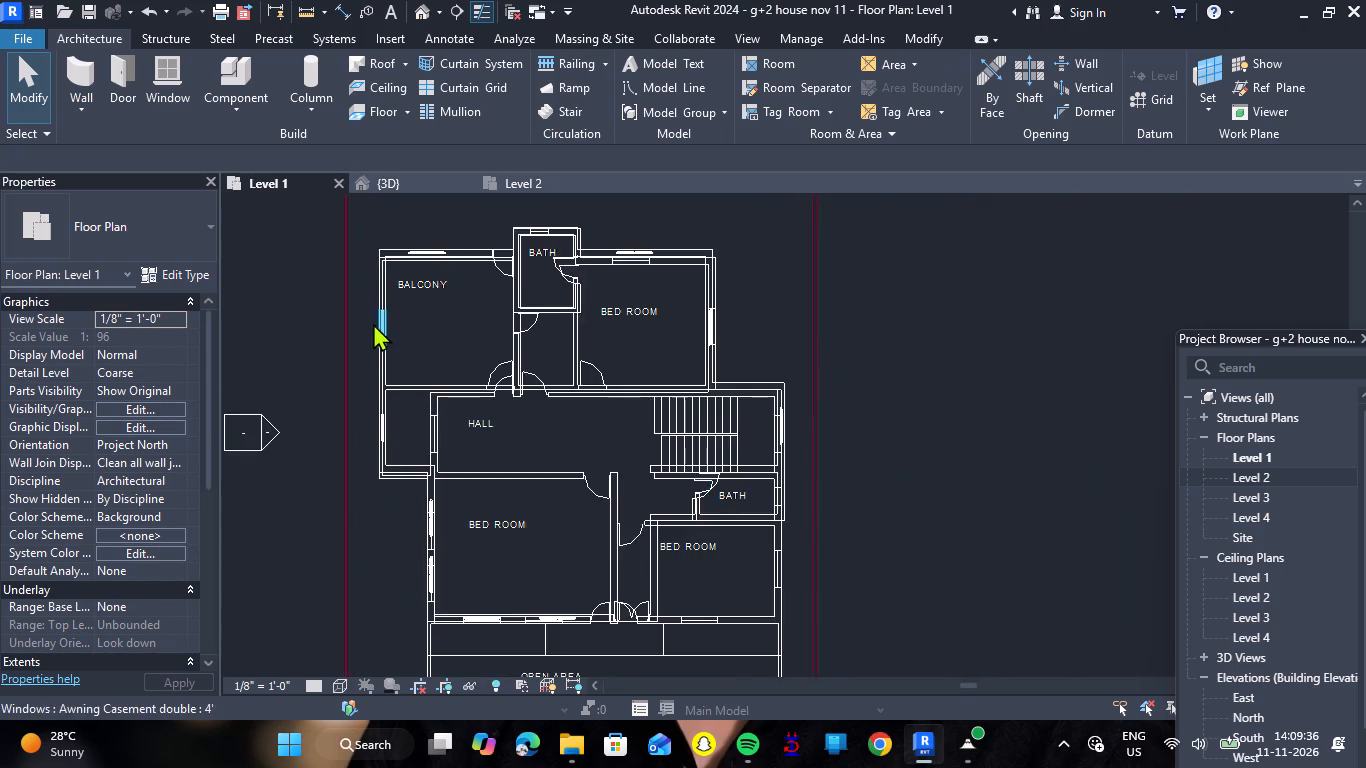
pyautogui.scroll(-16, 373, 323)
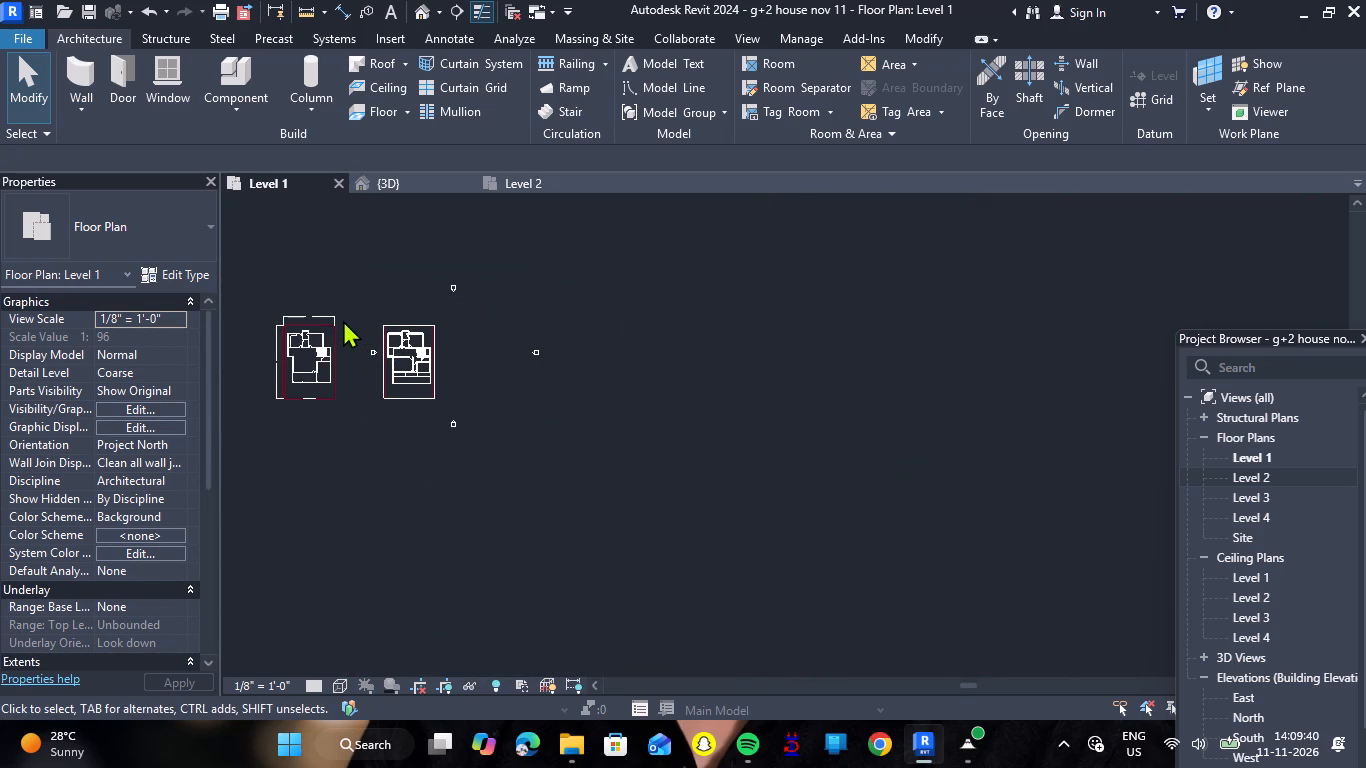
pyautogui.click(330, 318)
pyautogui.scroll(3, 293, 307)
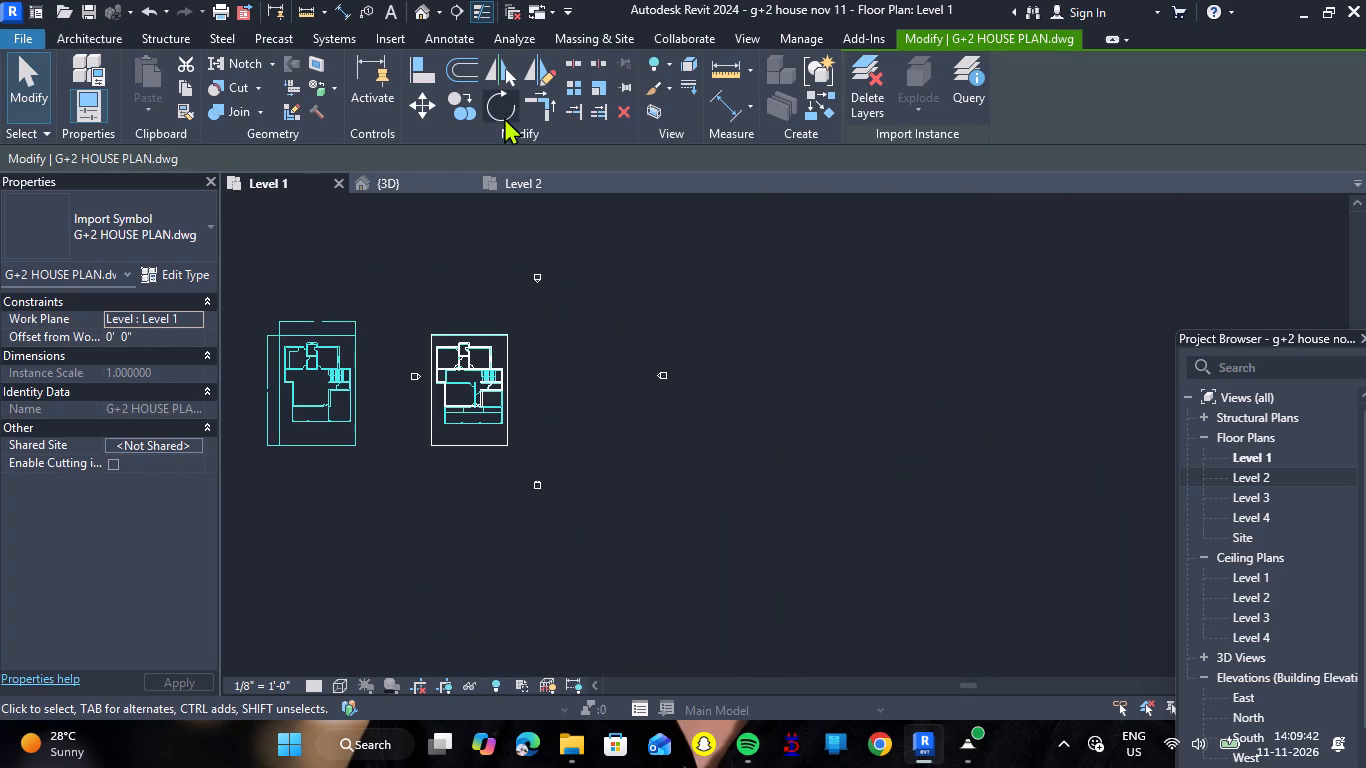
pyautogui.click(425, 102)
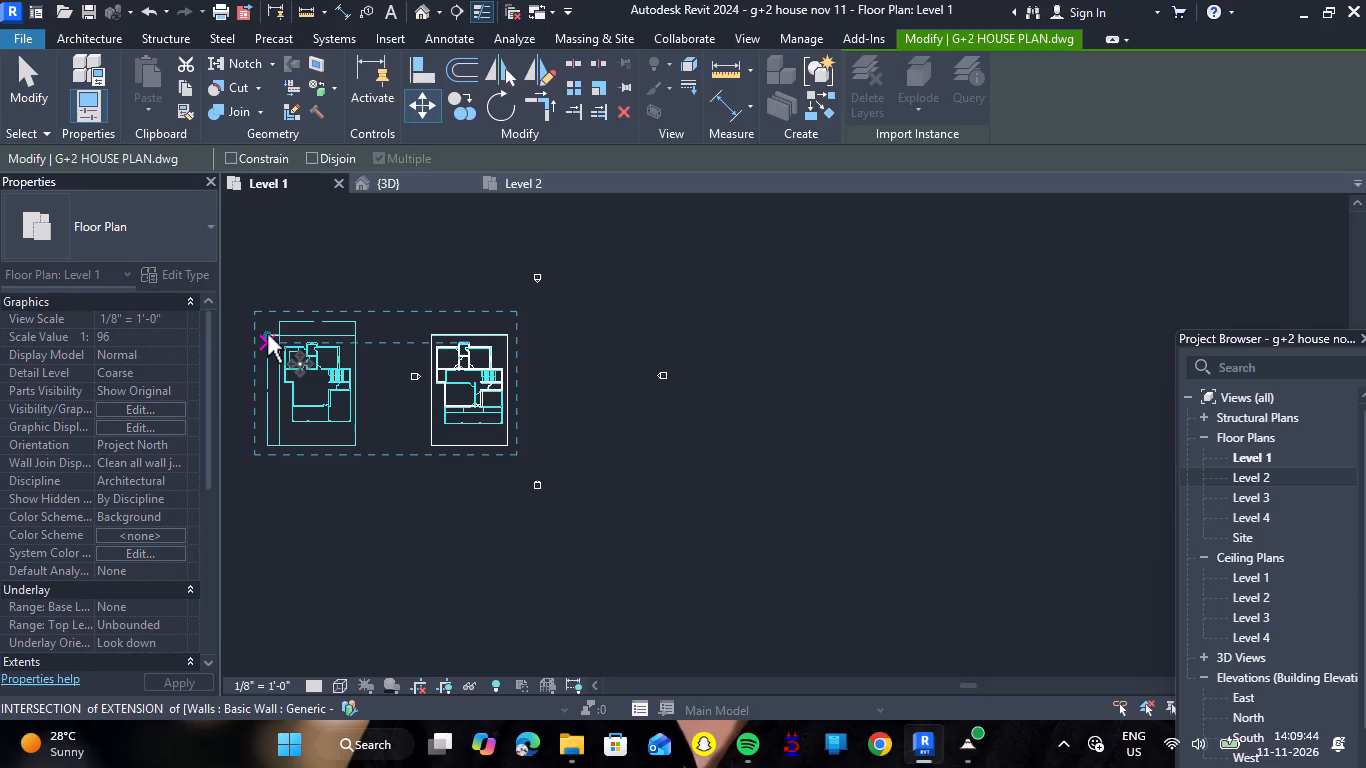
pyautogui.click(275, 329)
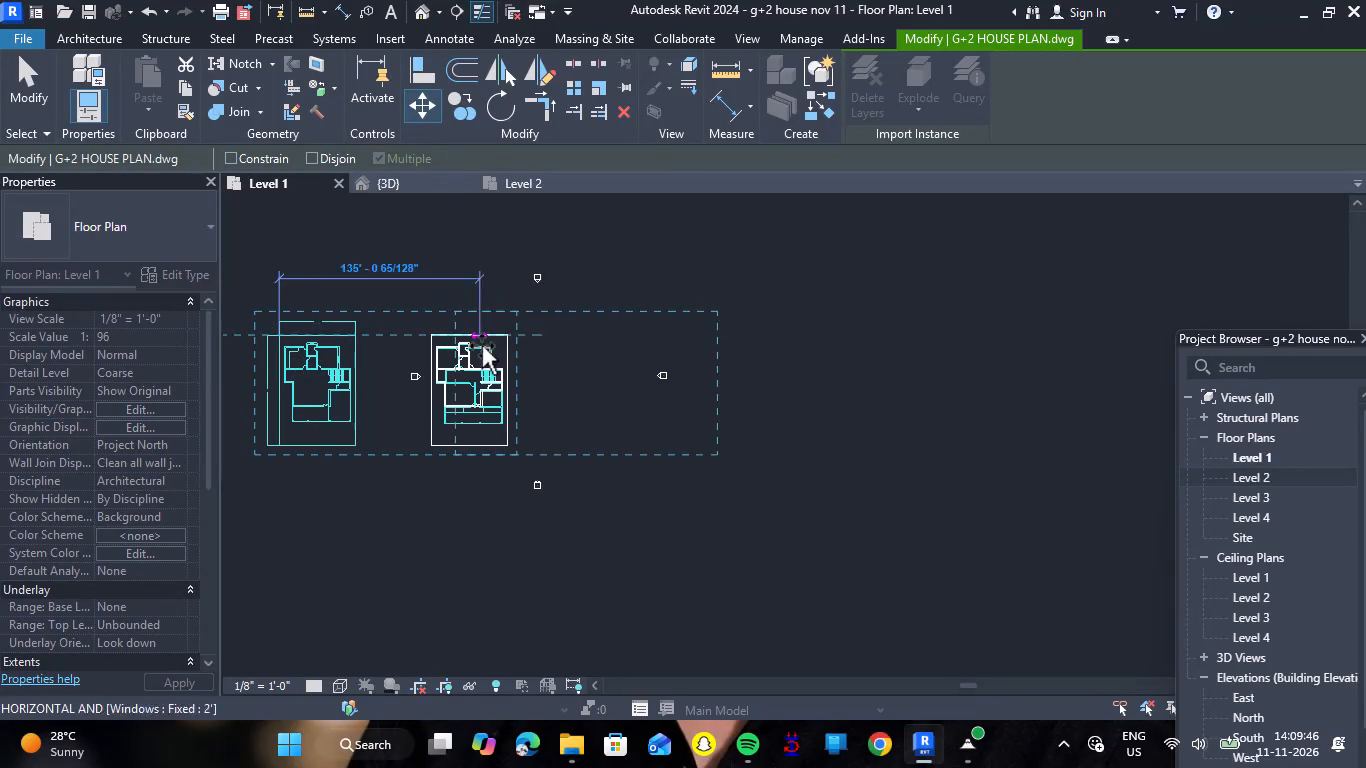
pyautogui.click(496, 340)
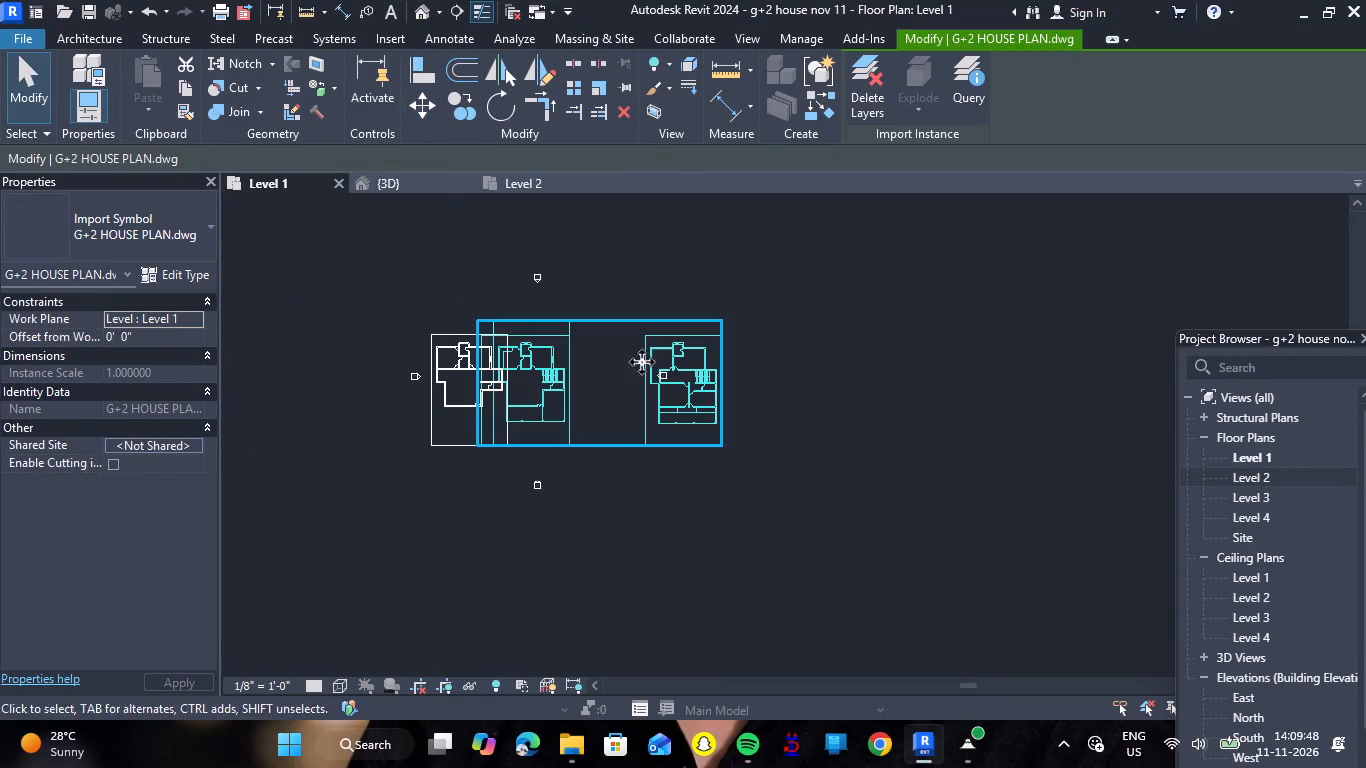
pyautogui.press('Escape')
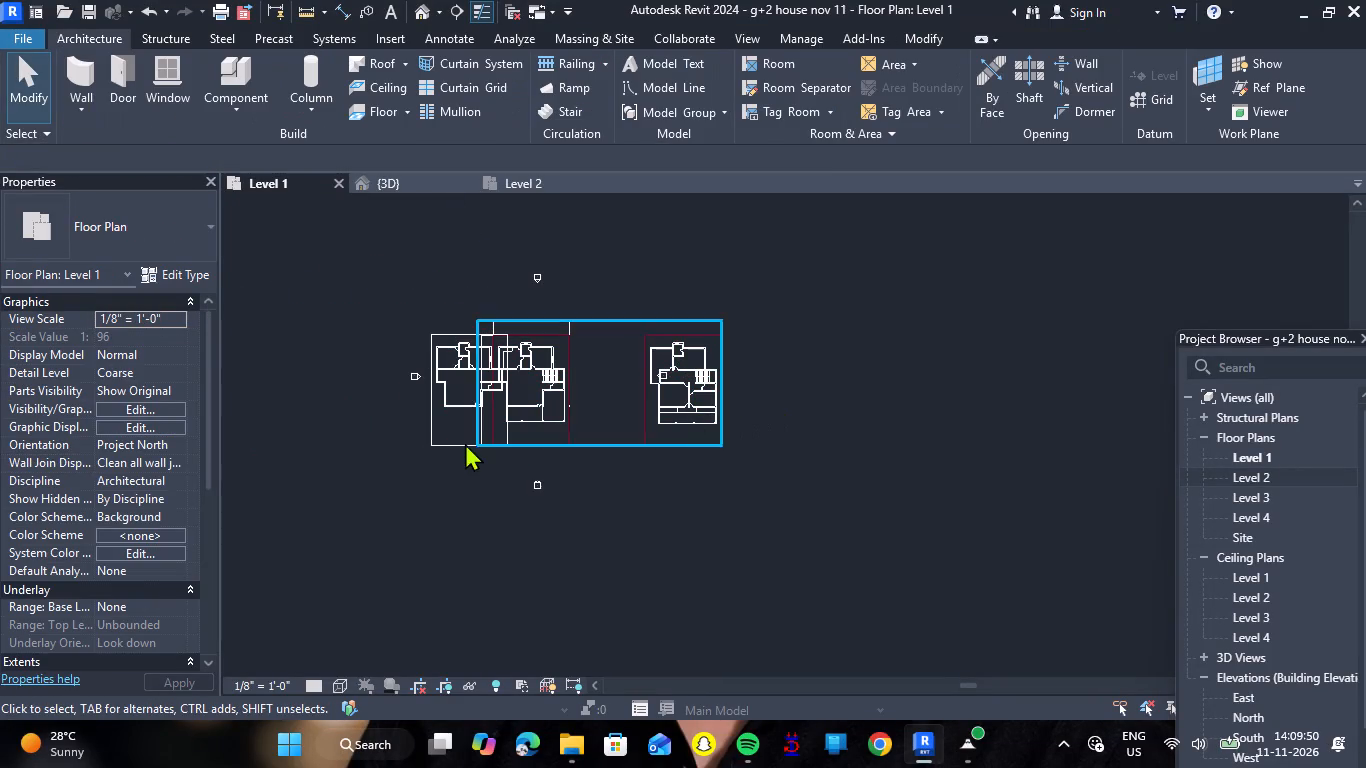
# View the model in 3D and examine how the moved drawing sits relative to the house and toposolid.
pyautogui.click(414, 172)
pyautogui.click(403, 183)
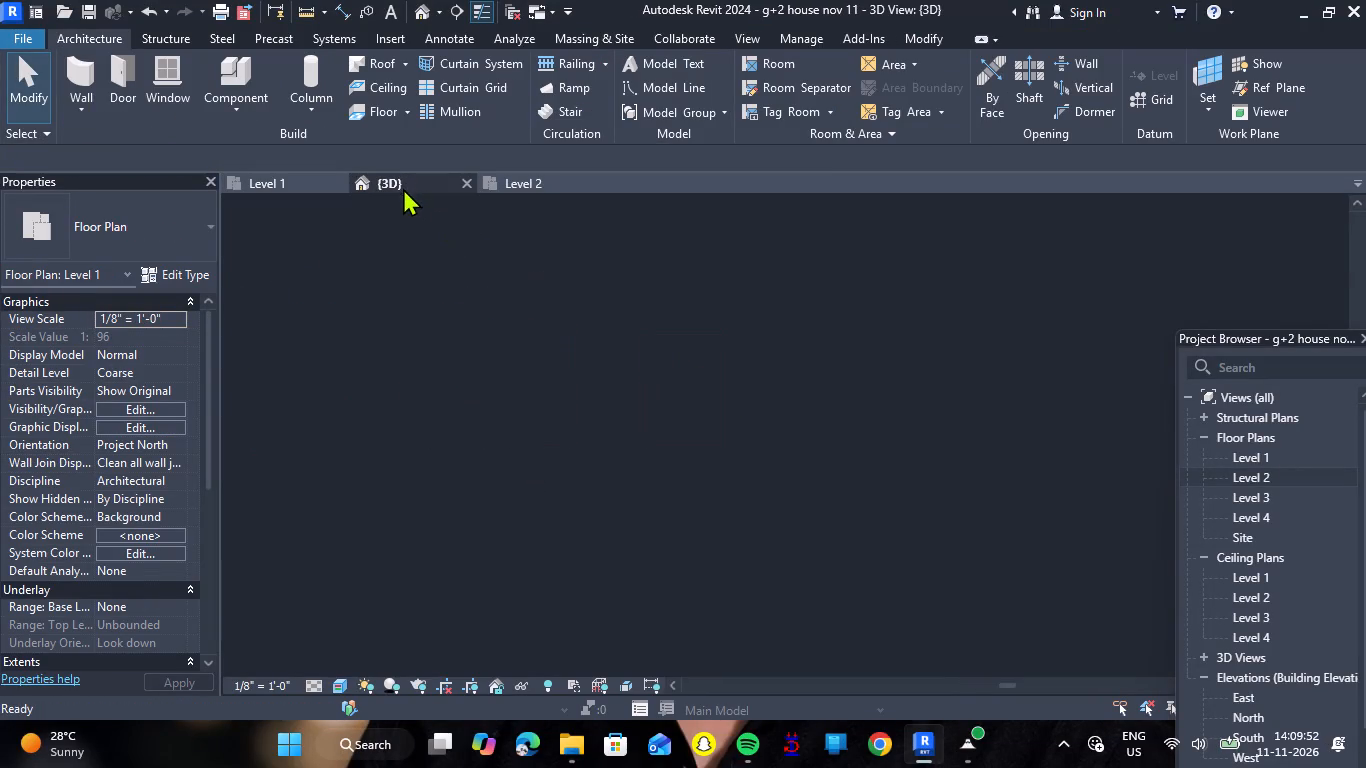
pyautogui.scroll(-2, 447, 288)
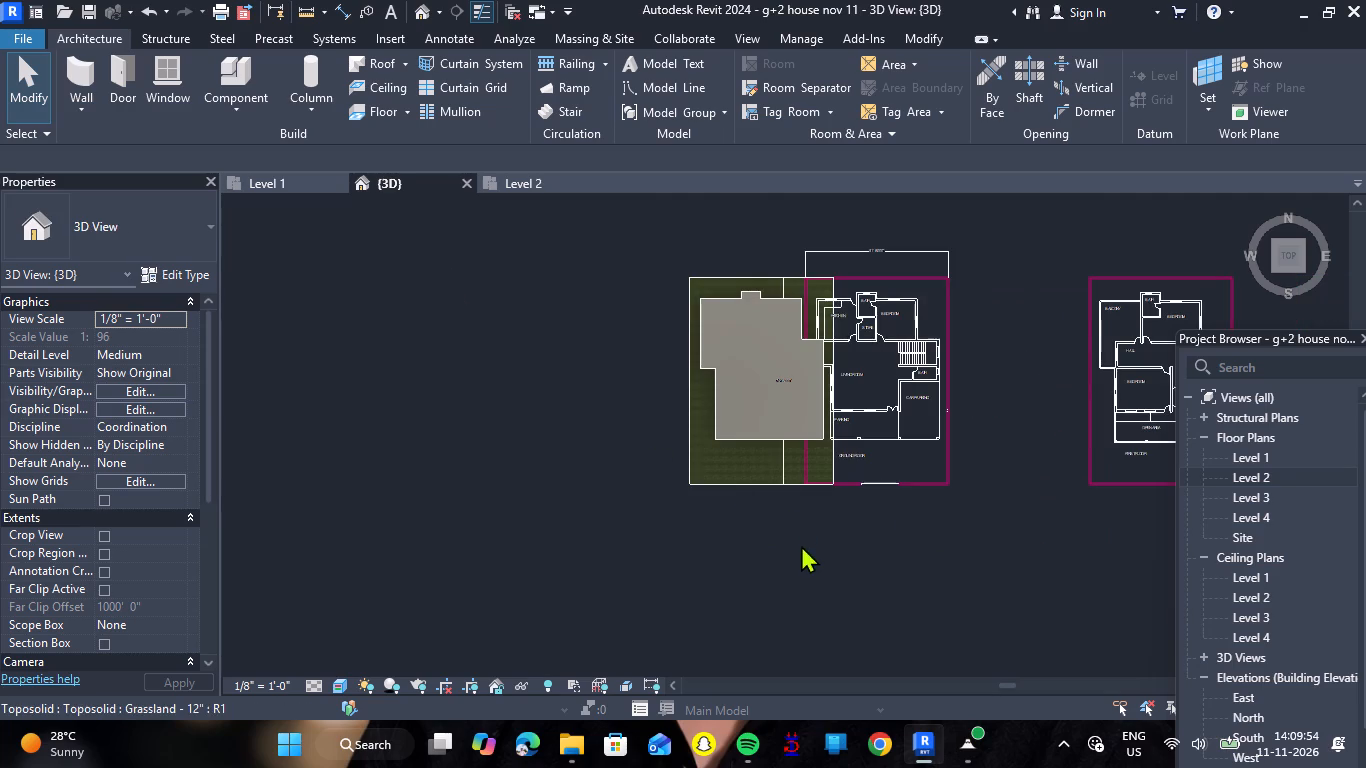
pyautogui.keyDown('shift'); pyautogui.moveTo(799, 545); pyautogui.dragTo(800, 126, button='right'); pyautogui.keyUp('shift')
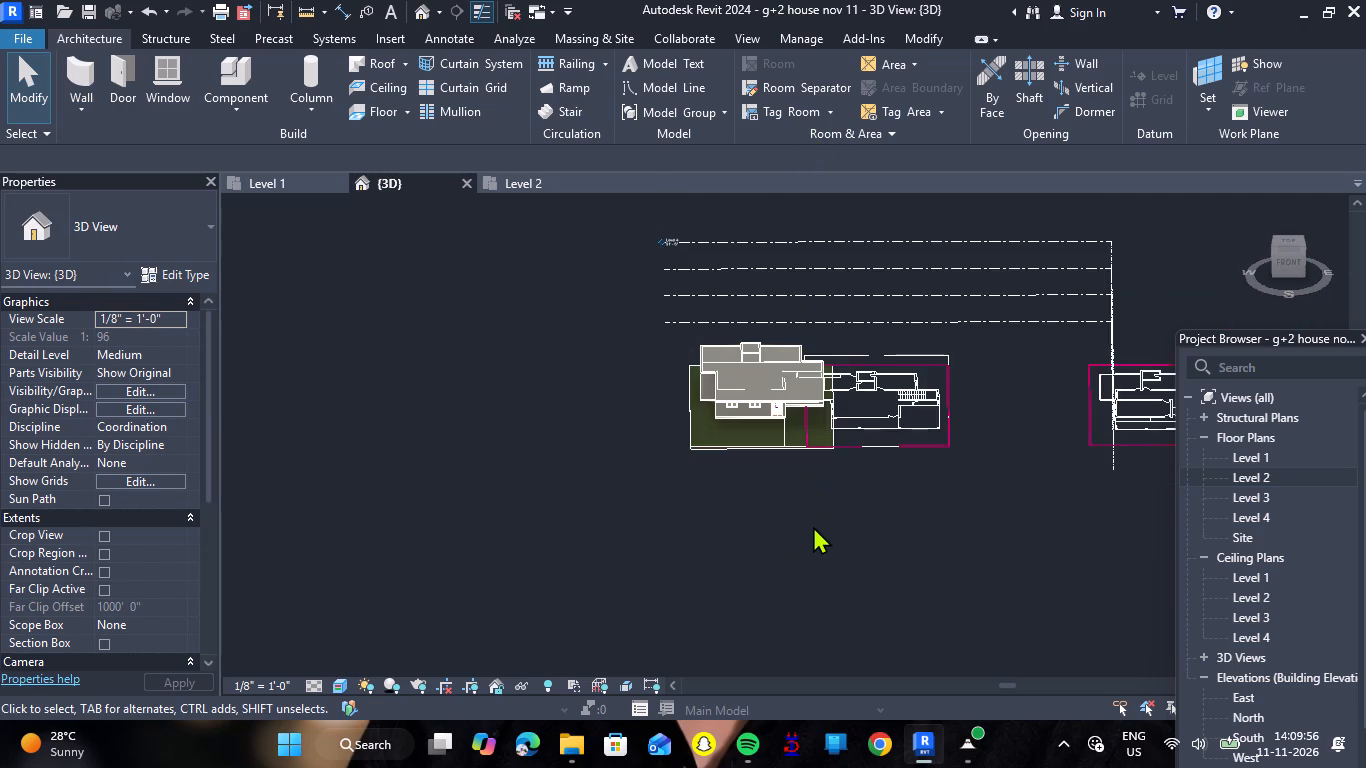
pyautogui.scroll(3, 813, 526)
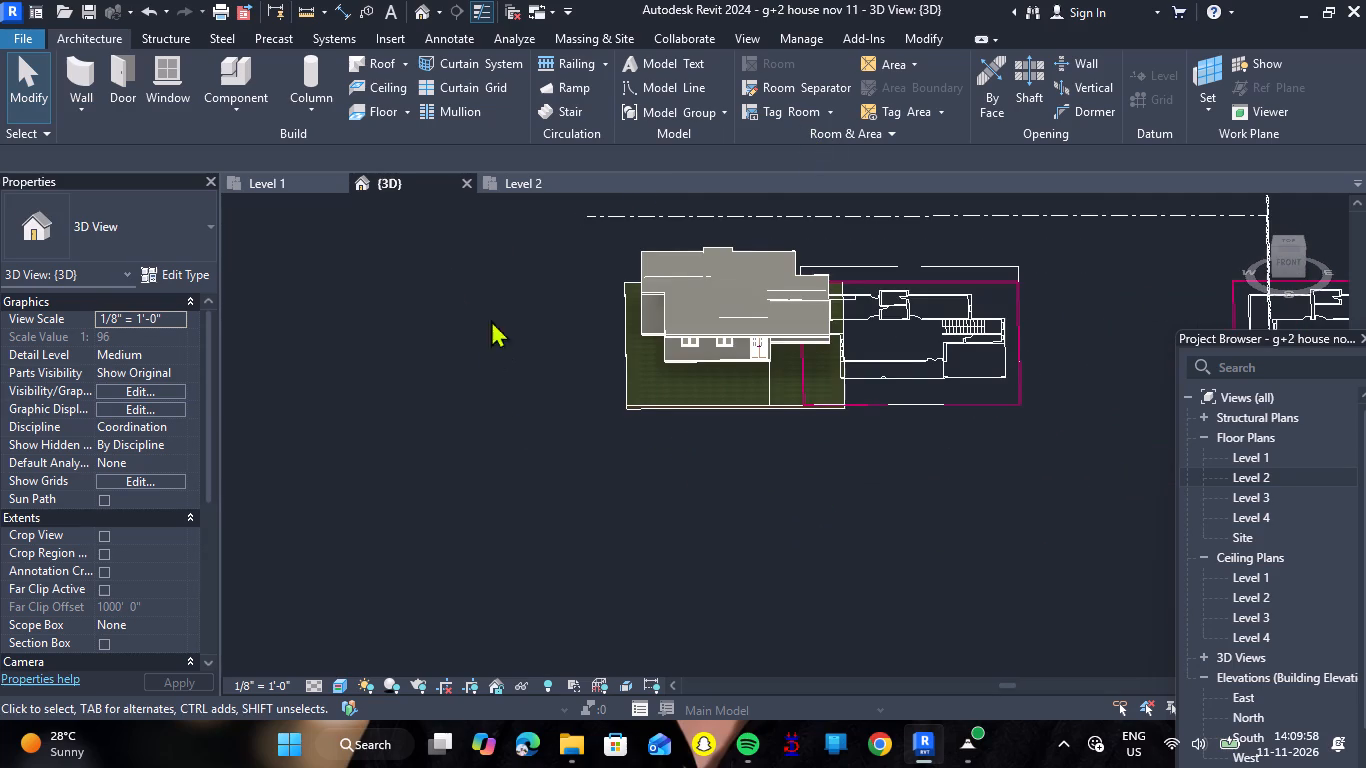
# Move the G+2 HOUSE PLAN drawing on Level 1 so the ground floor boundary's north-west corner meets the toposolid's north-west corner.
pyautogui.click(259, 185)
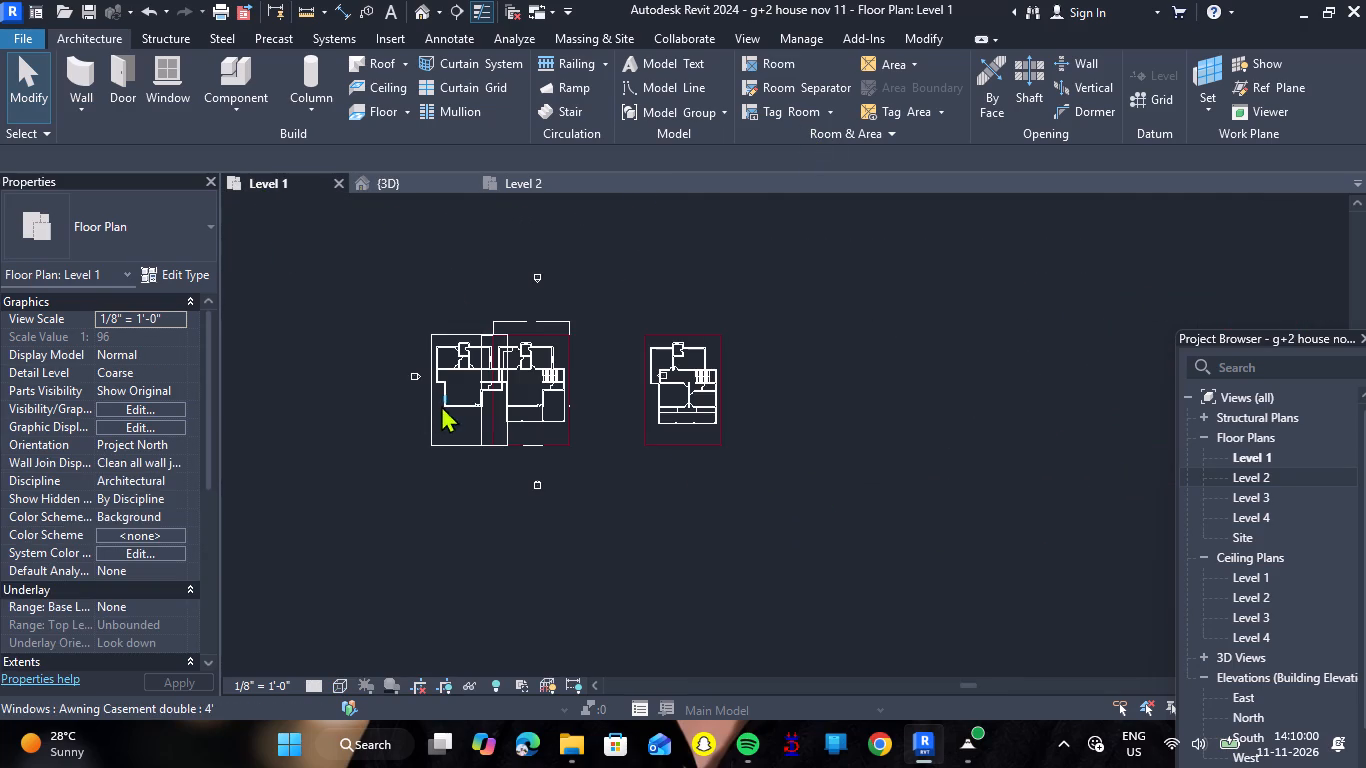
pyautogui.scroll(7, 446, 361)
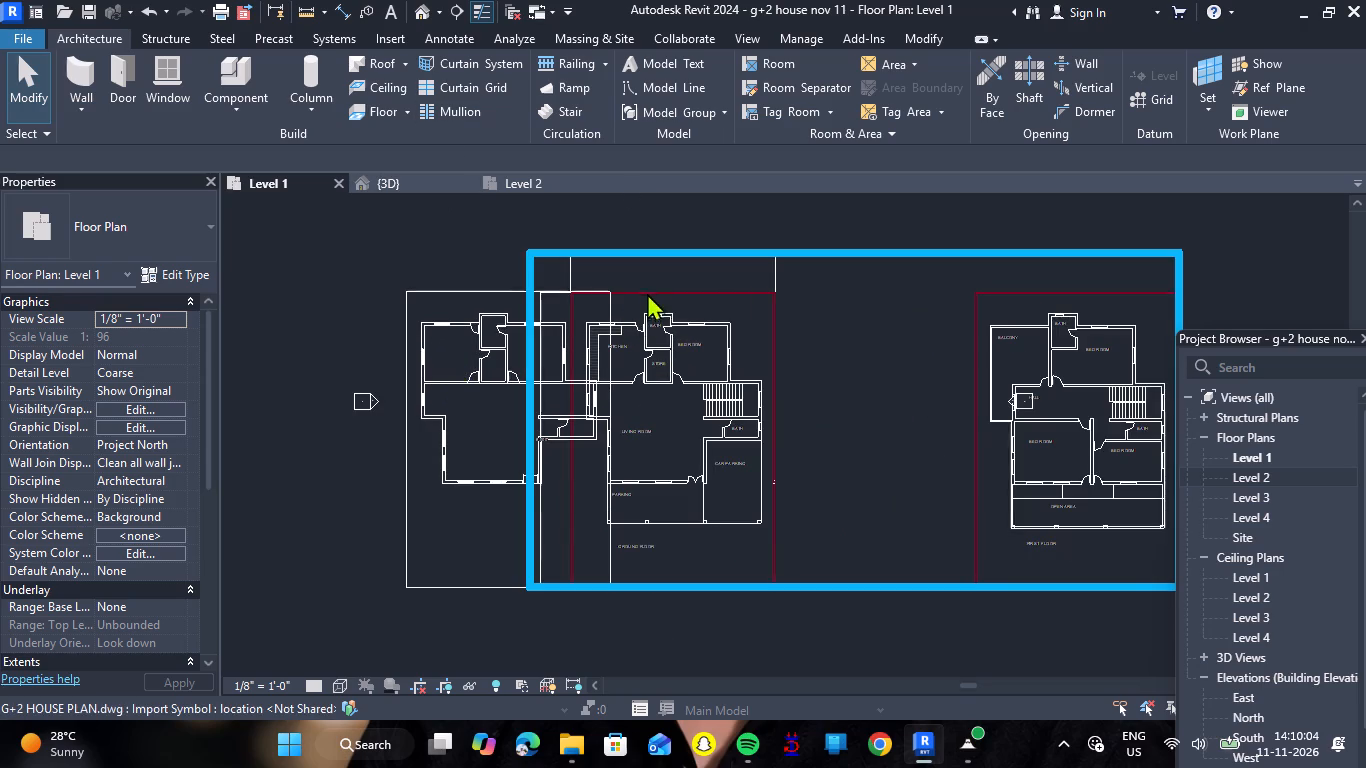
pyautogui.click(648, 289)
pyautogui.click(426, 102)
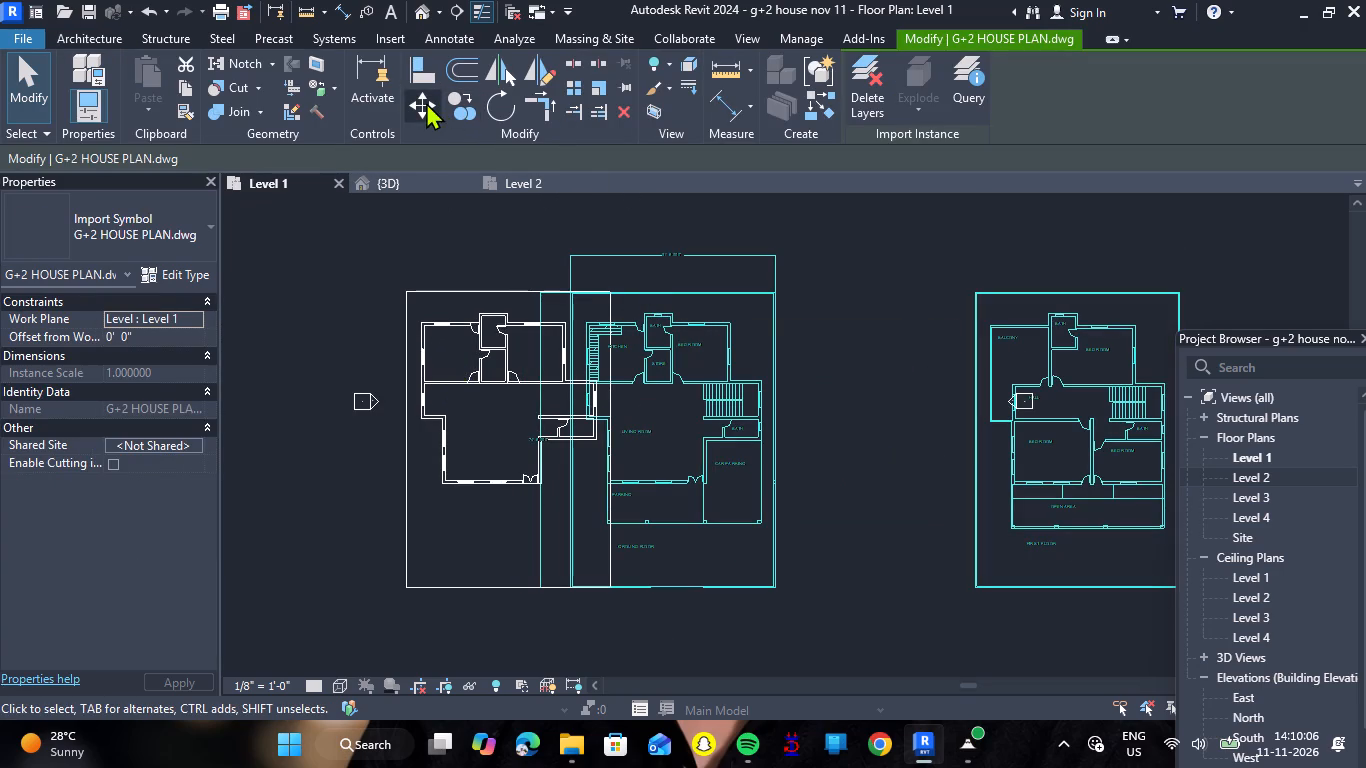
pyautogui.scroll(2, 573, 290)
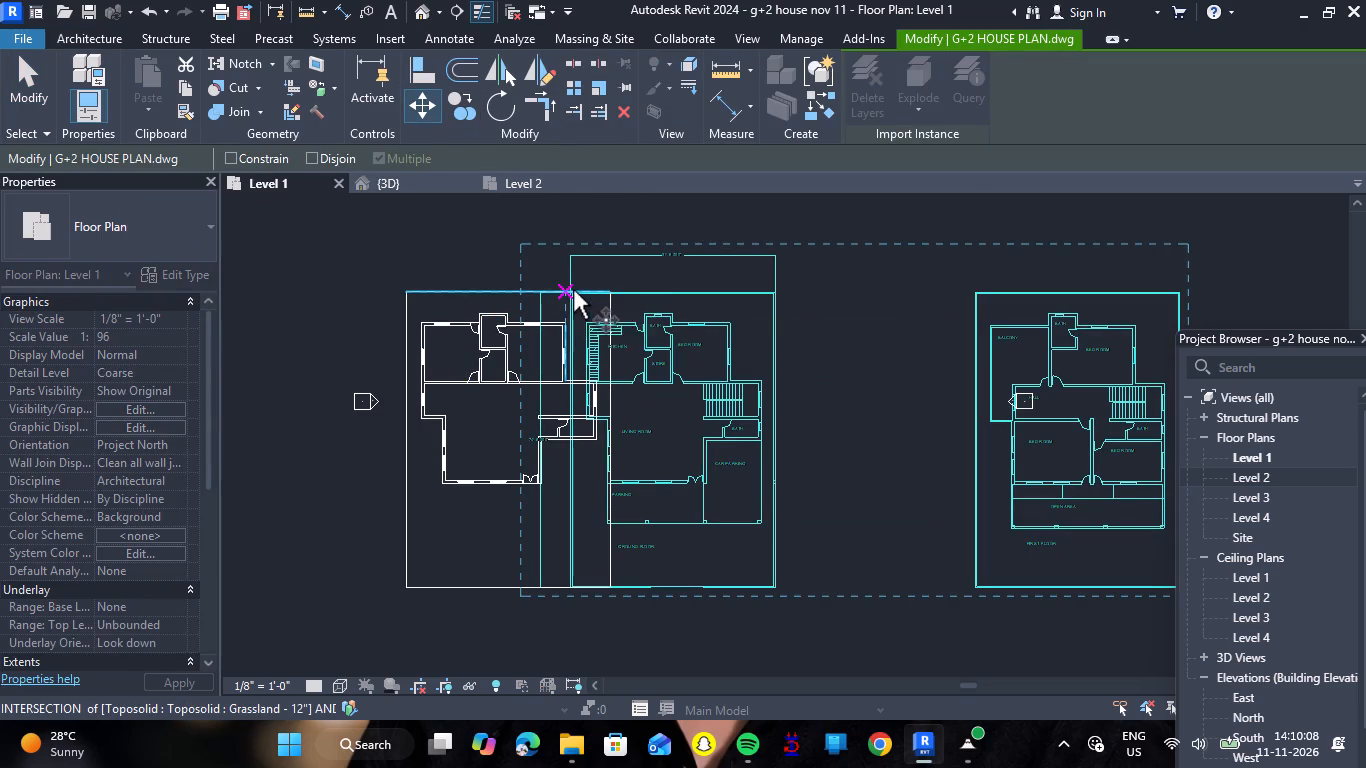
pyautogui.scroll(12, 573, 290)
pyautogui.click(560, 303)
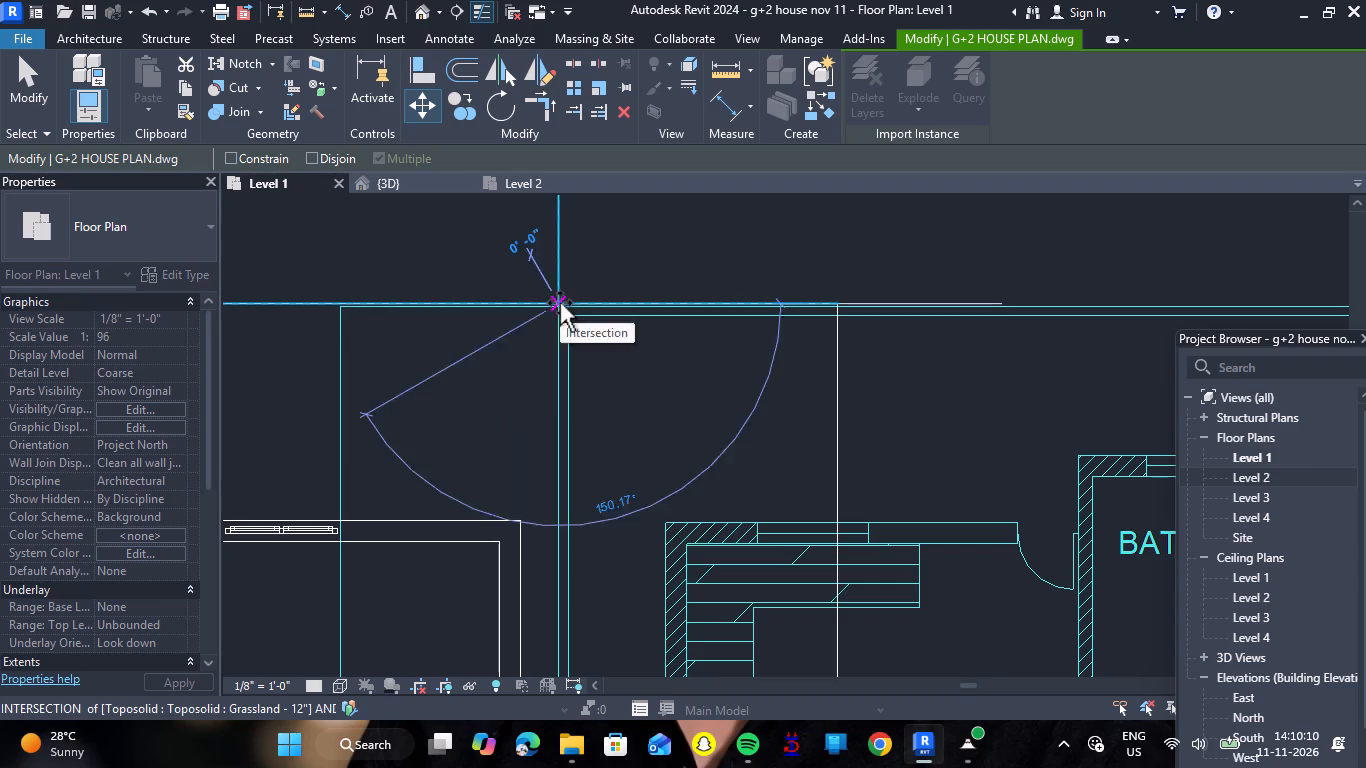
pyautogui.scroll(-16, 345, 308)
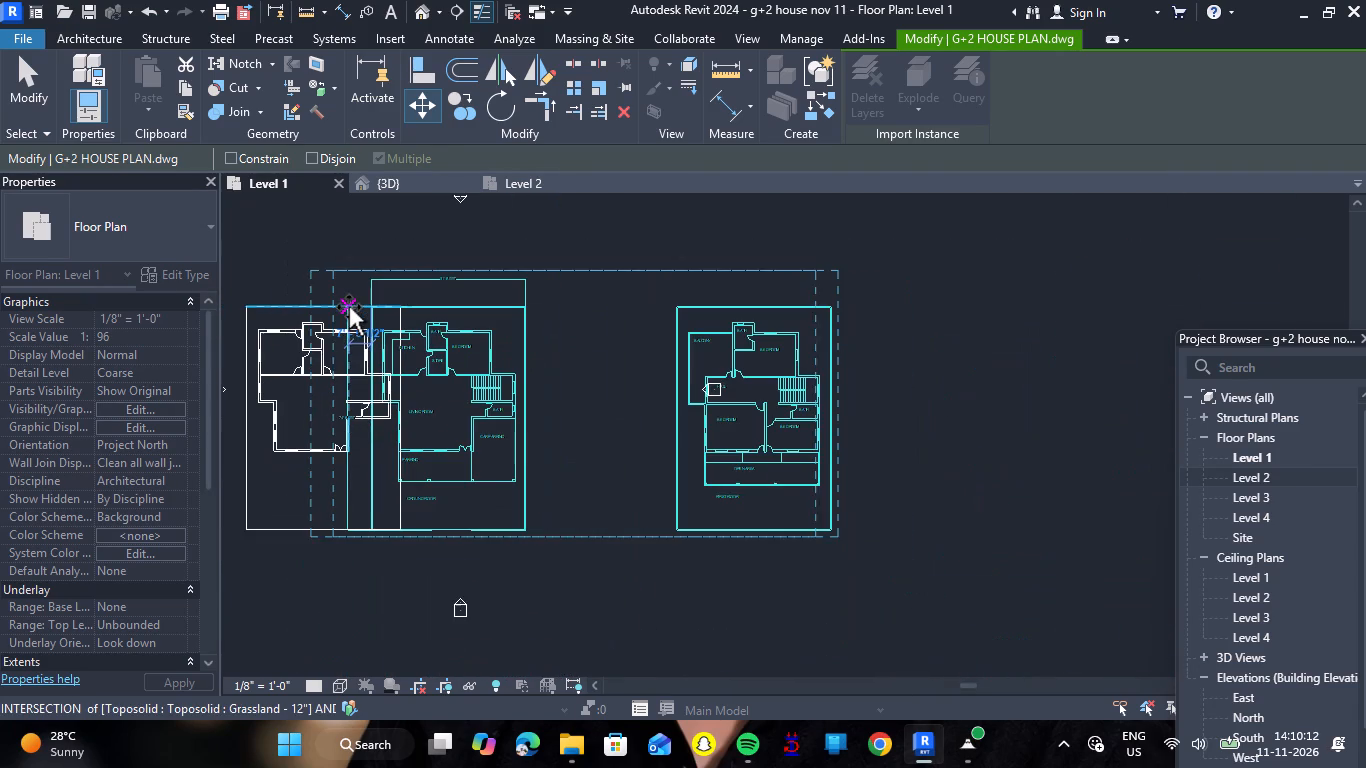
pyautogui.click(248, 308)
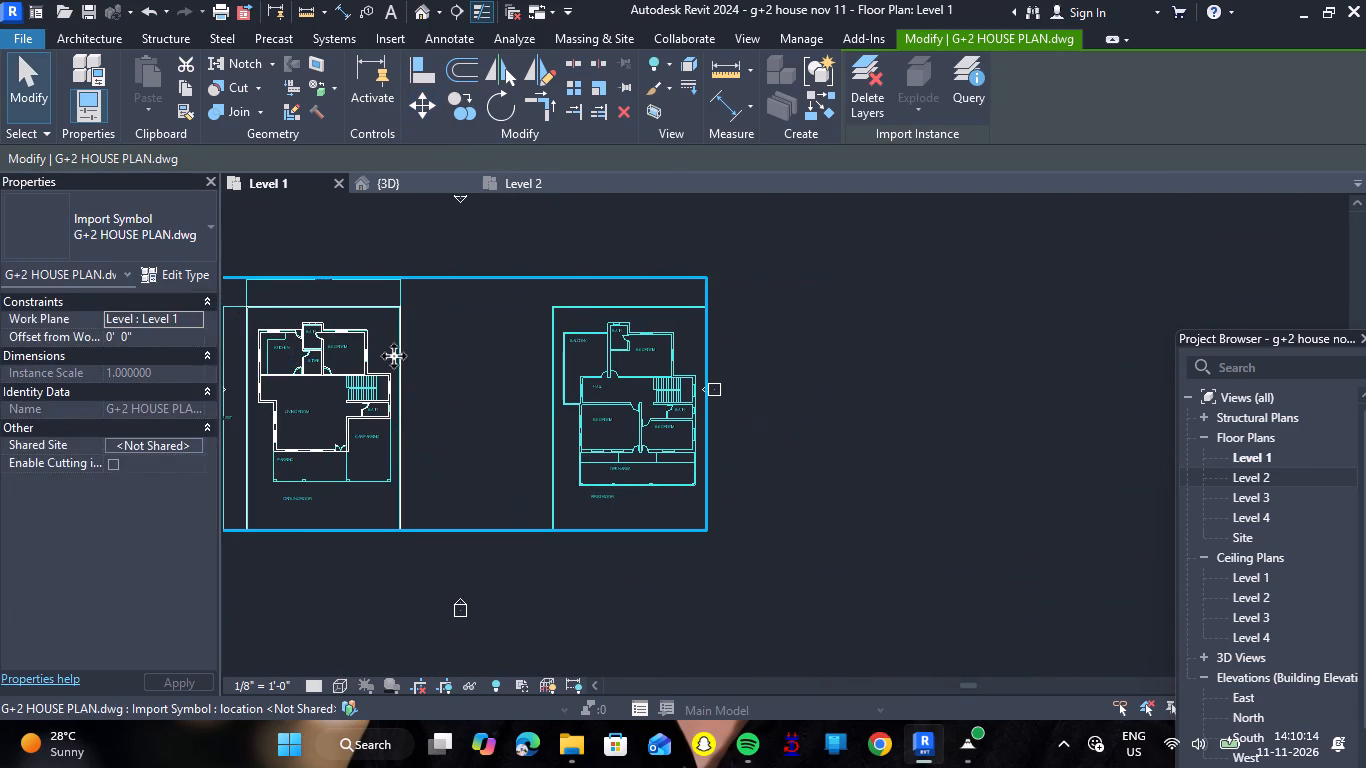
pyautogui.press('Escape')
pyautogui.scroll(-6, 370, 519)
pyautogui.scroll(6, 320, 550)
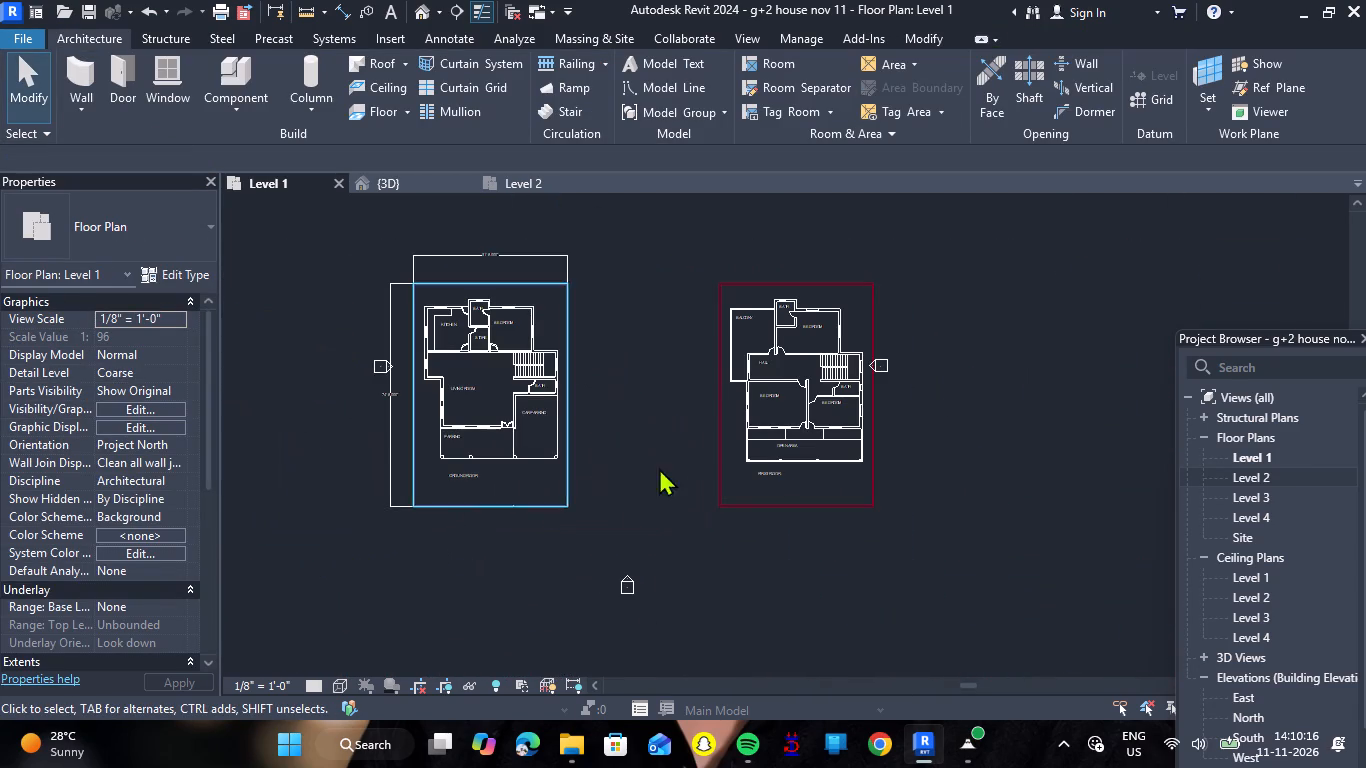
# Open the Level 2 floor plan and examine the first floor drawing's rooms, balcony and open area beside the house.
pyautogui.doubleClick(1262, 477)
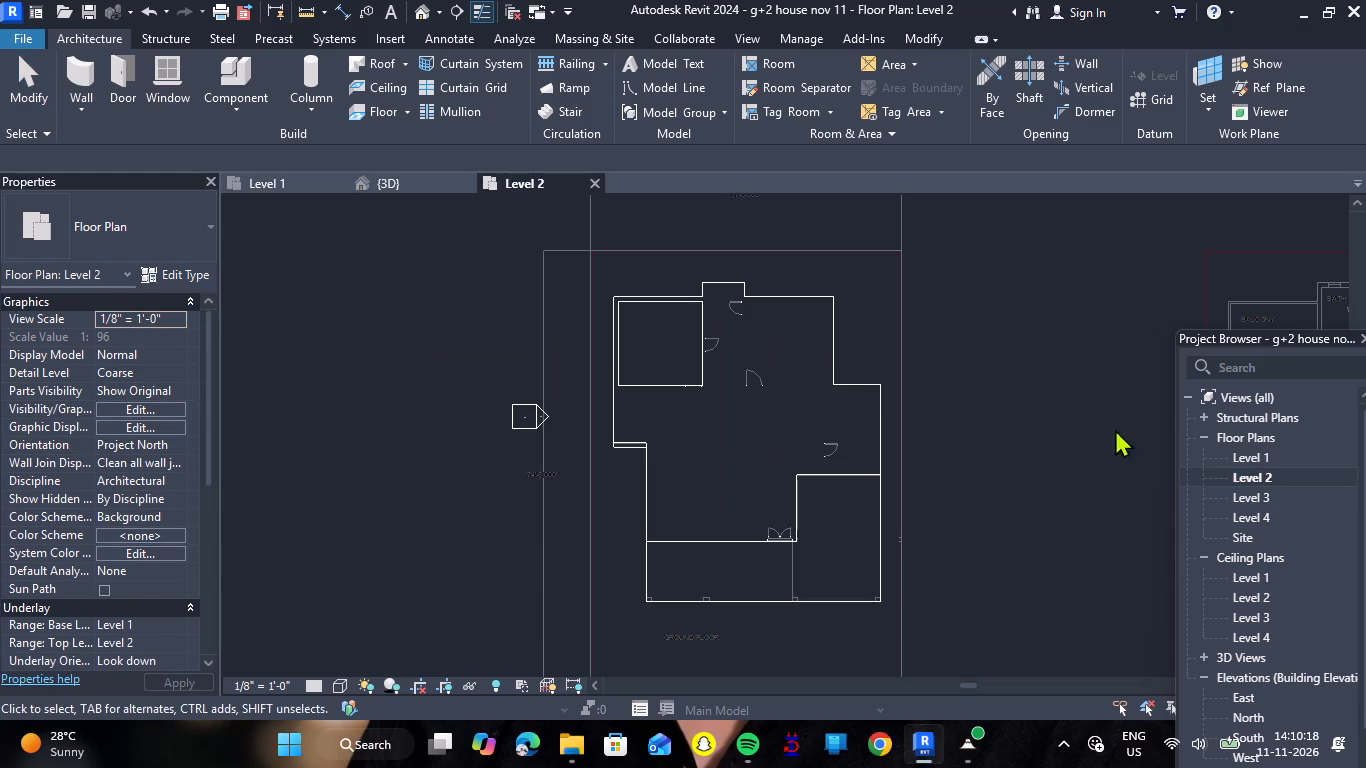
pyautogui.scroll(-2, 782, 347)
pyautogui.scroll(-1, 913, 417)
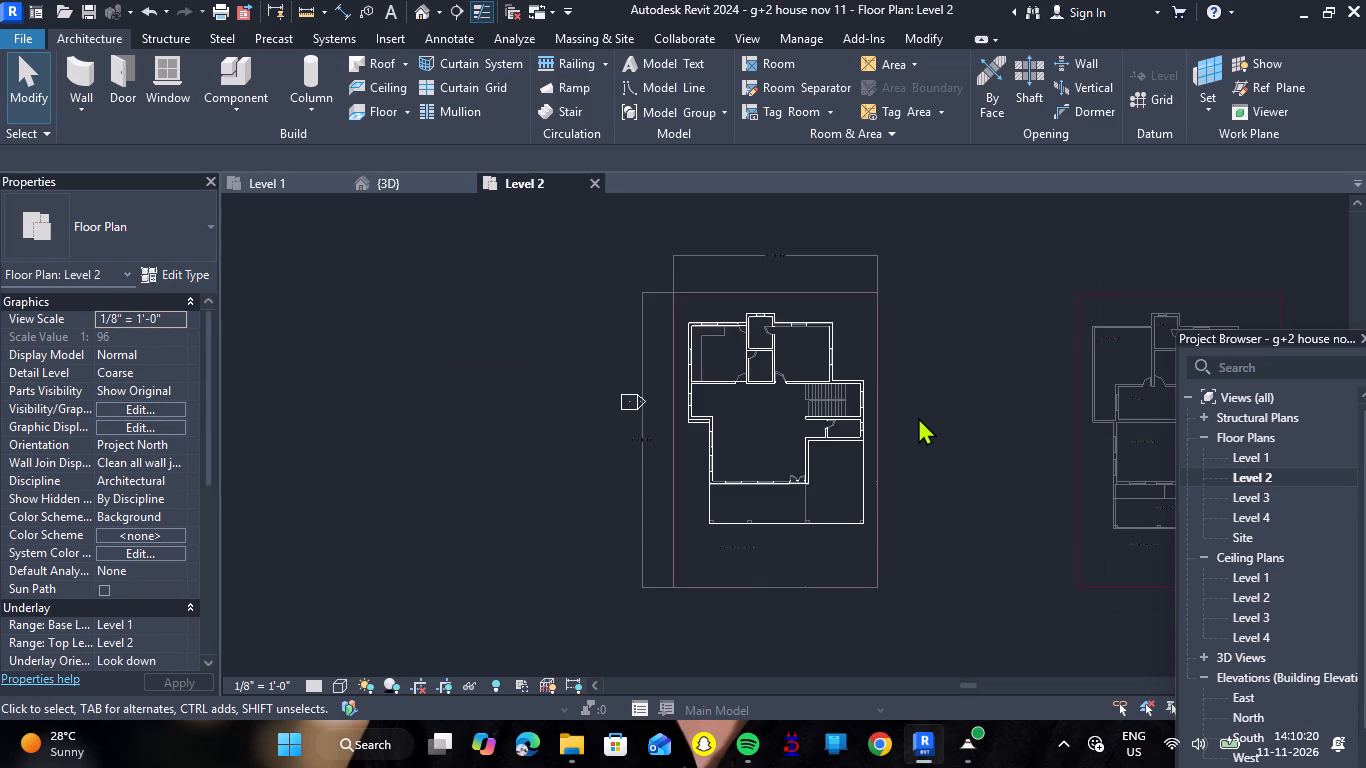
pyautogui.scroll(-1, 919, 416)
pyautogui.scroll(-5, 427, 427)
pyautogui.scroll(2, 816, 420)
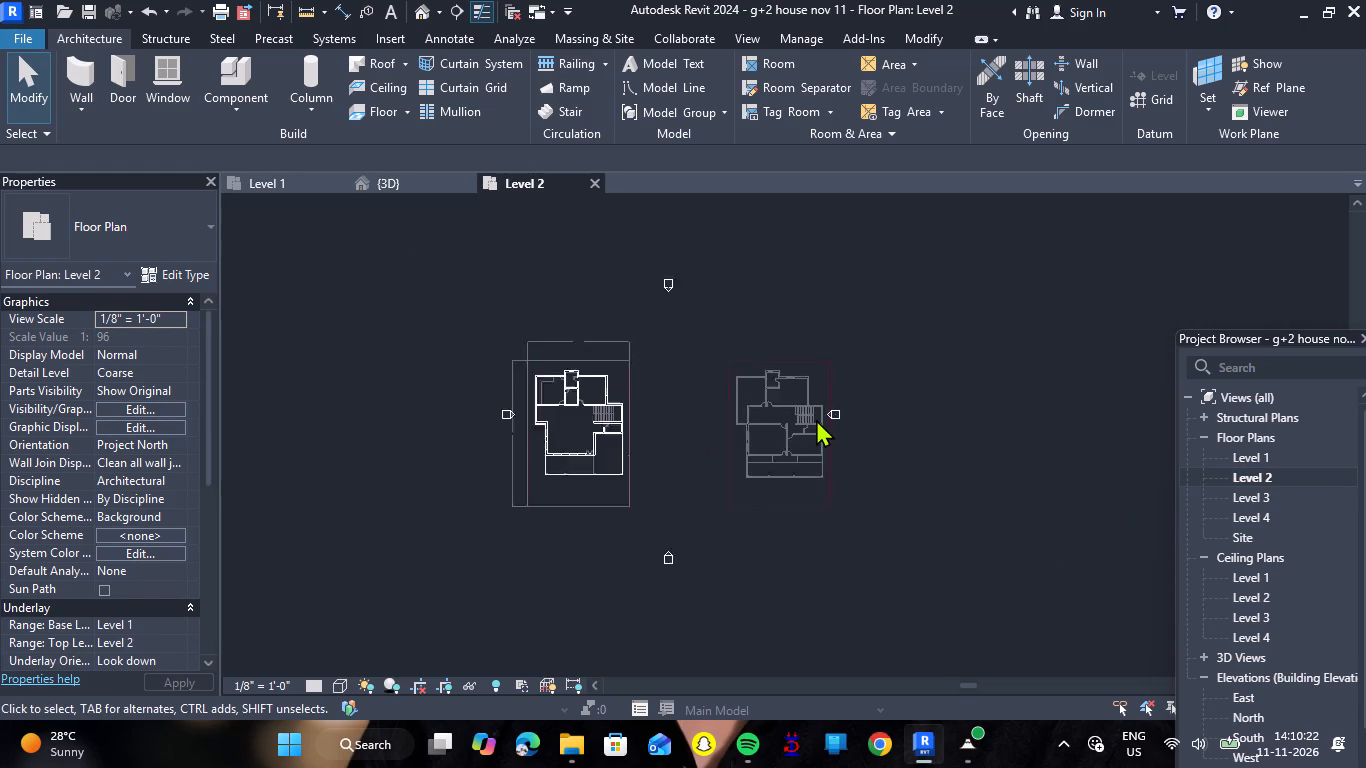
pyautogui.scroll(4, 816, 419)
pyautogui.scroll(7, 750, 329)
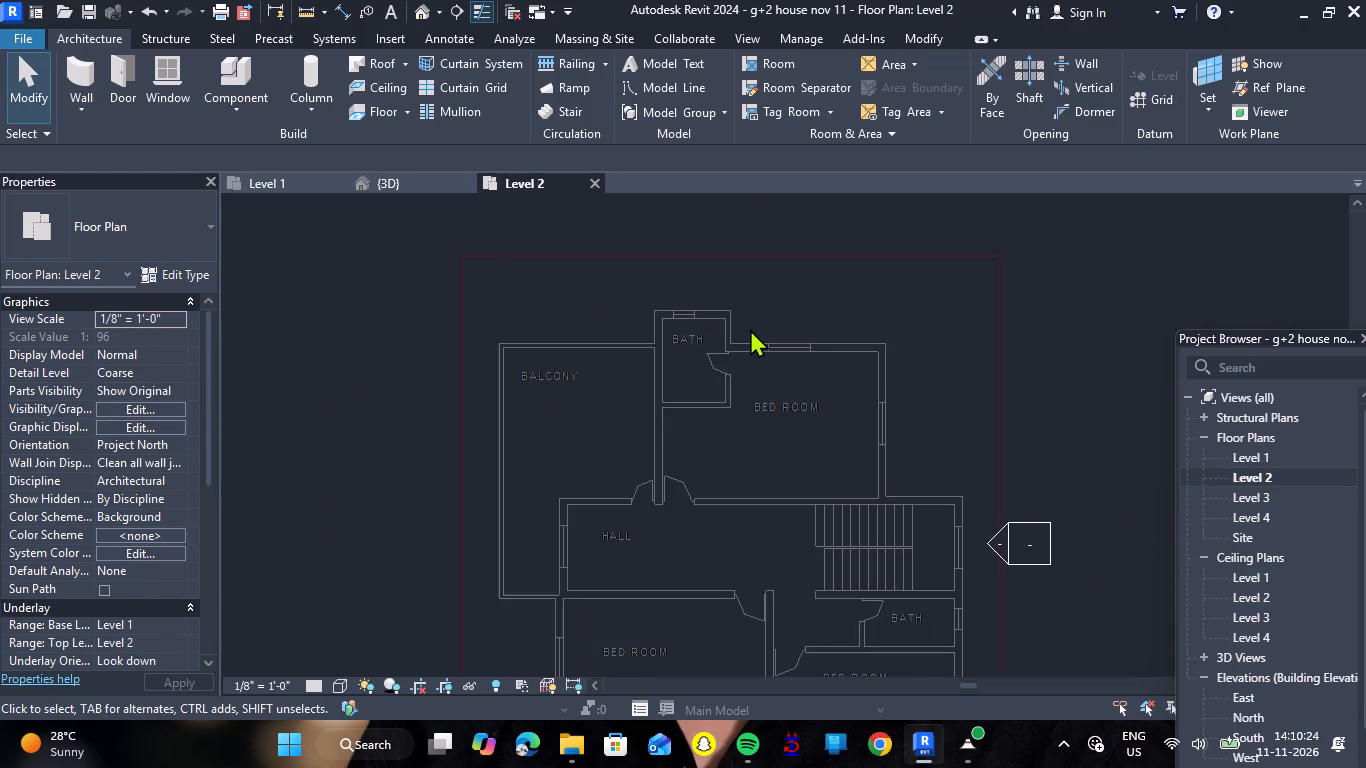
pyautogui.scroll(2, 750, 329)
pyautogui.scroll(-2, 698, 352)
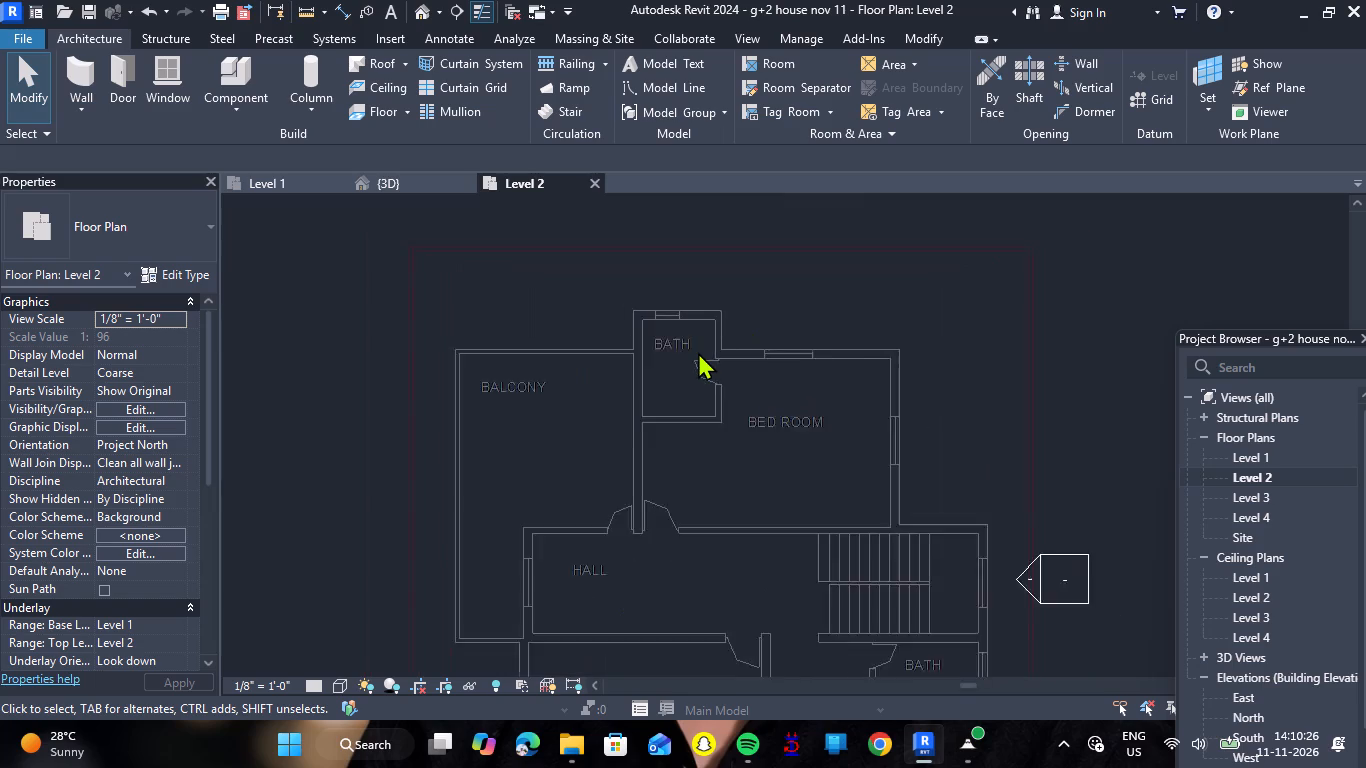
pyautogui.scroll(-5, 698, 352)
pyautogui.scroll(6, 717, 621)
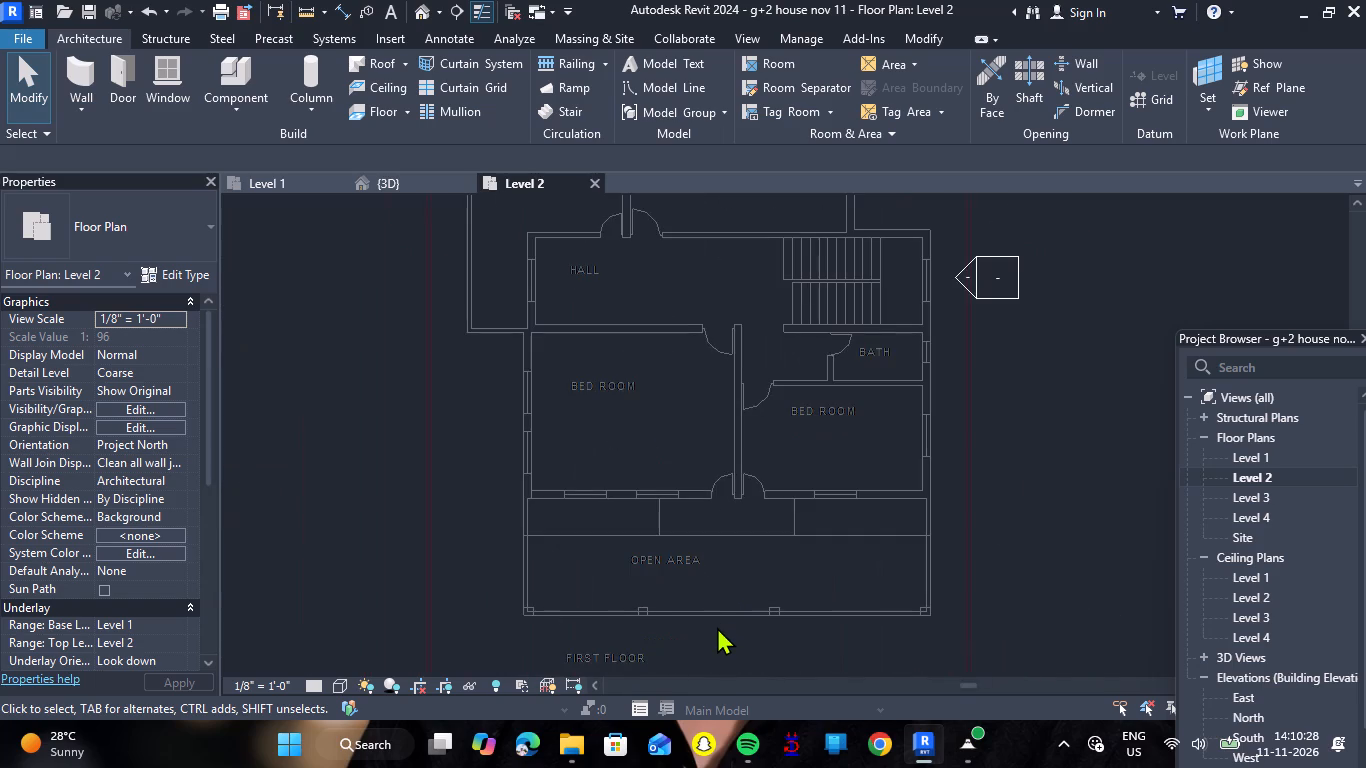
pyautogui.scroll(2, 717, 627)
pyautogui.click(714, 605)
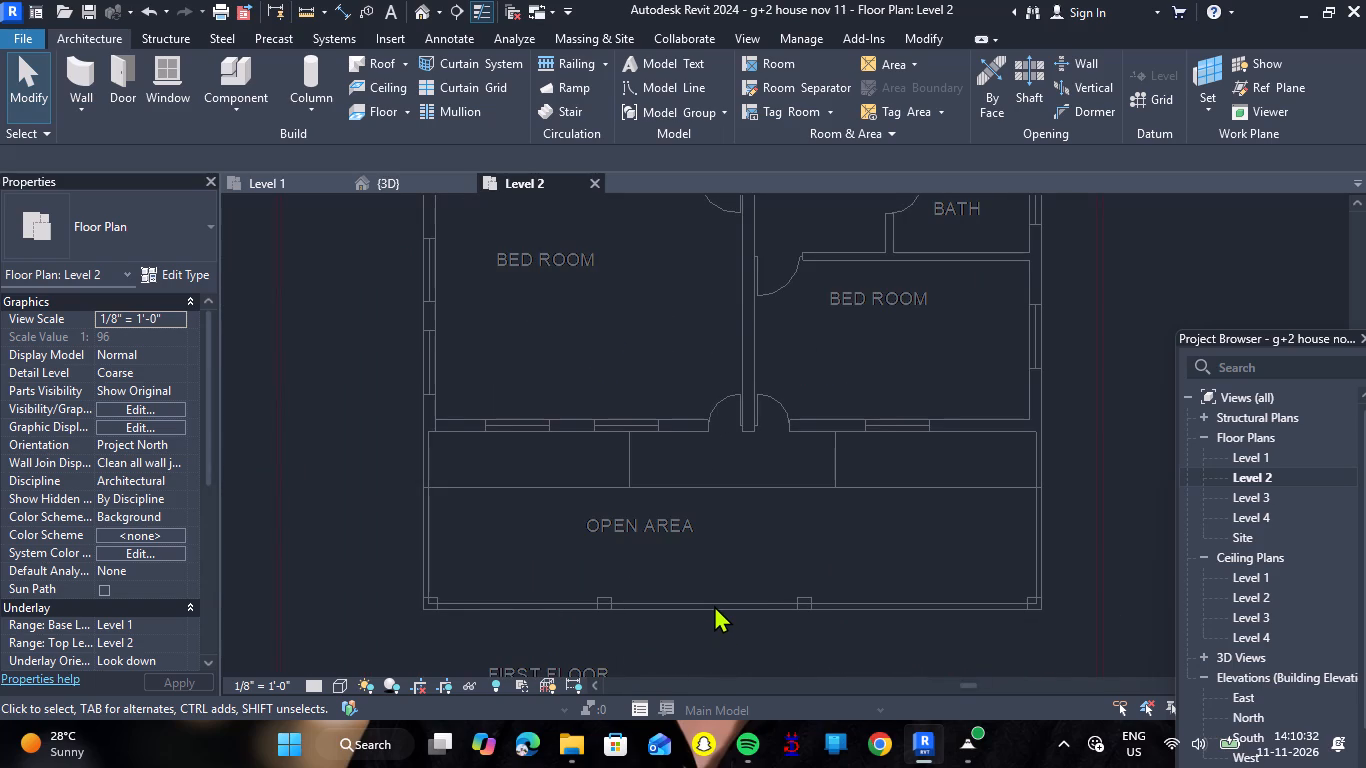
pyautogui.scroll(-8, 714, 605)
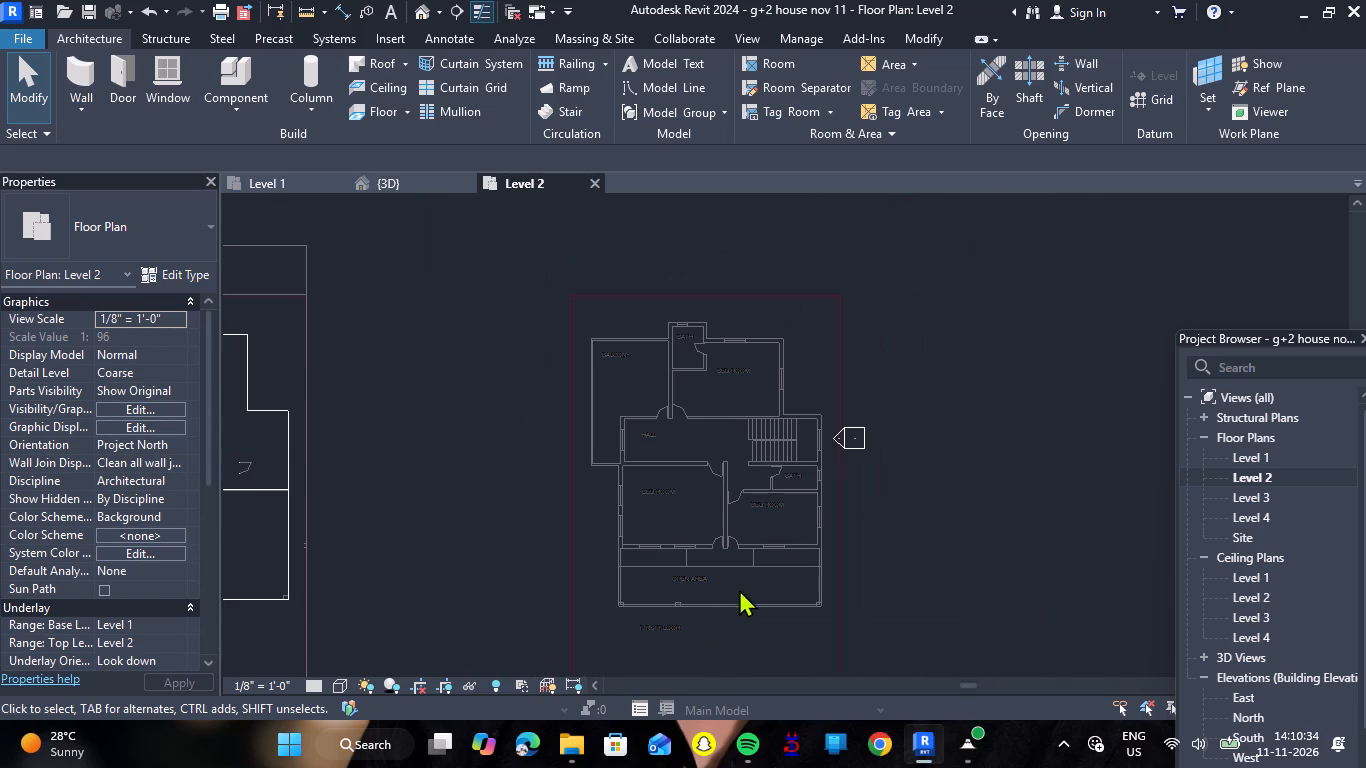
pyautogui.scroll(-6, 475, 380)
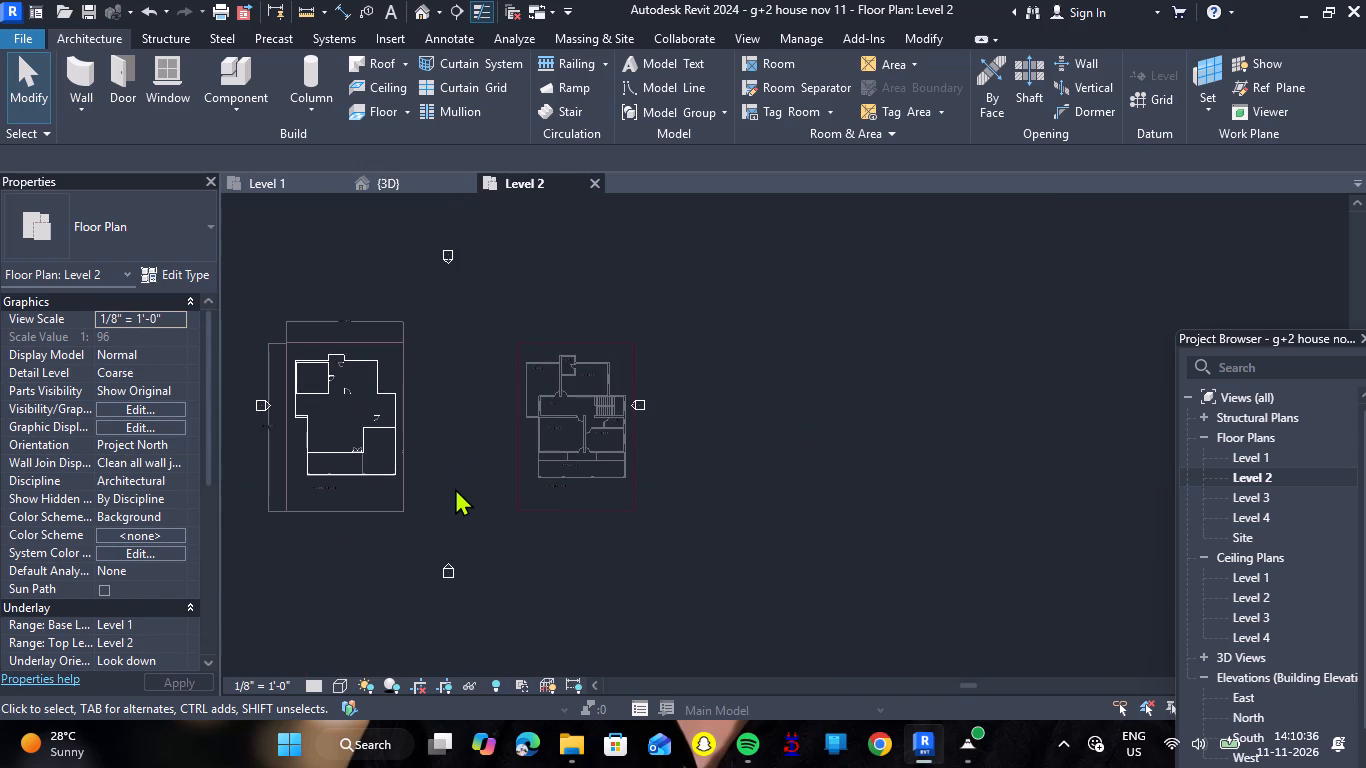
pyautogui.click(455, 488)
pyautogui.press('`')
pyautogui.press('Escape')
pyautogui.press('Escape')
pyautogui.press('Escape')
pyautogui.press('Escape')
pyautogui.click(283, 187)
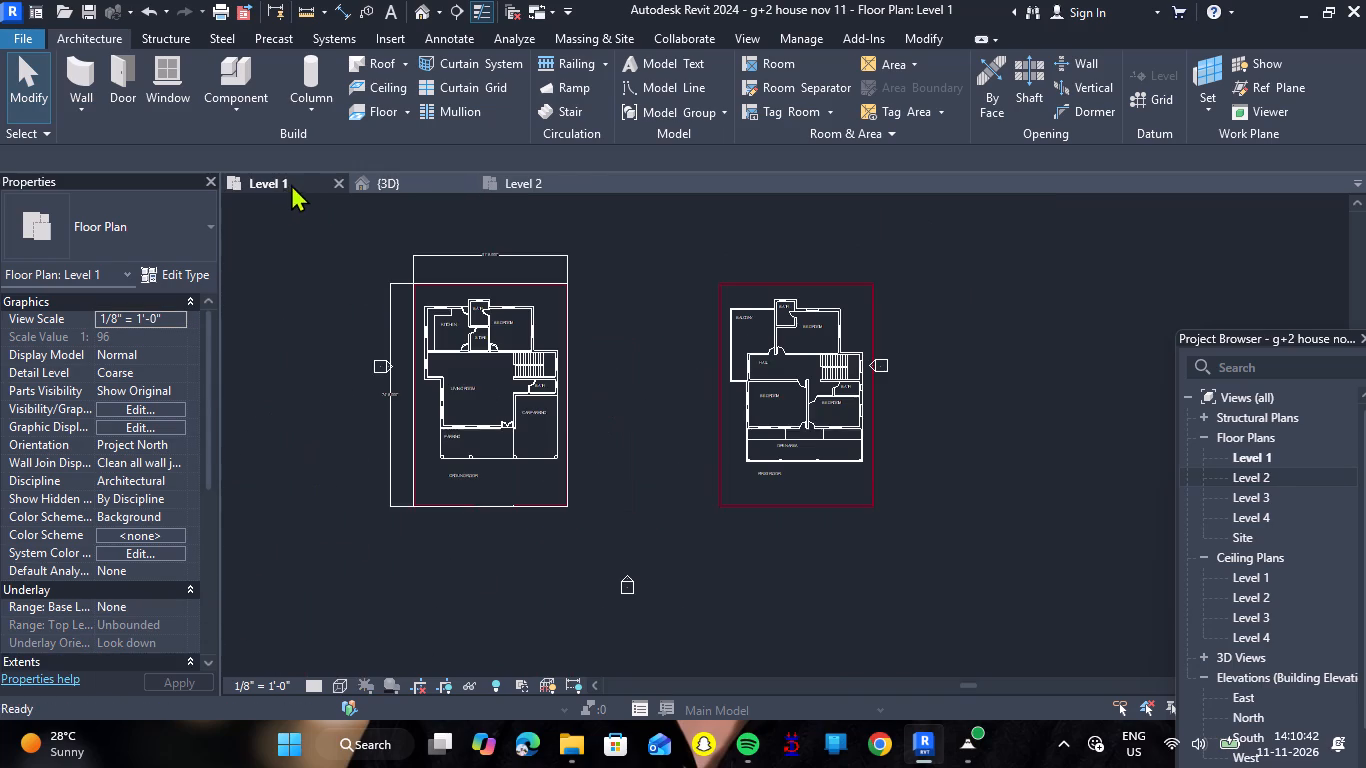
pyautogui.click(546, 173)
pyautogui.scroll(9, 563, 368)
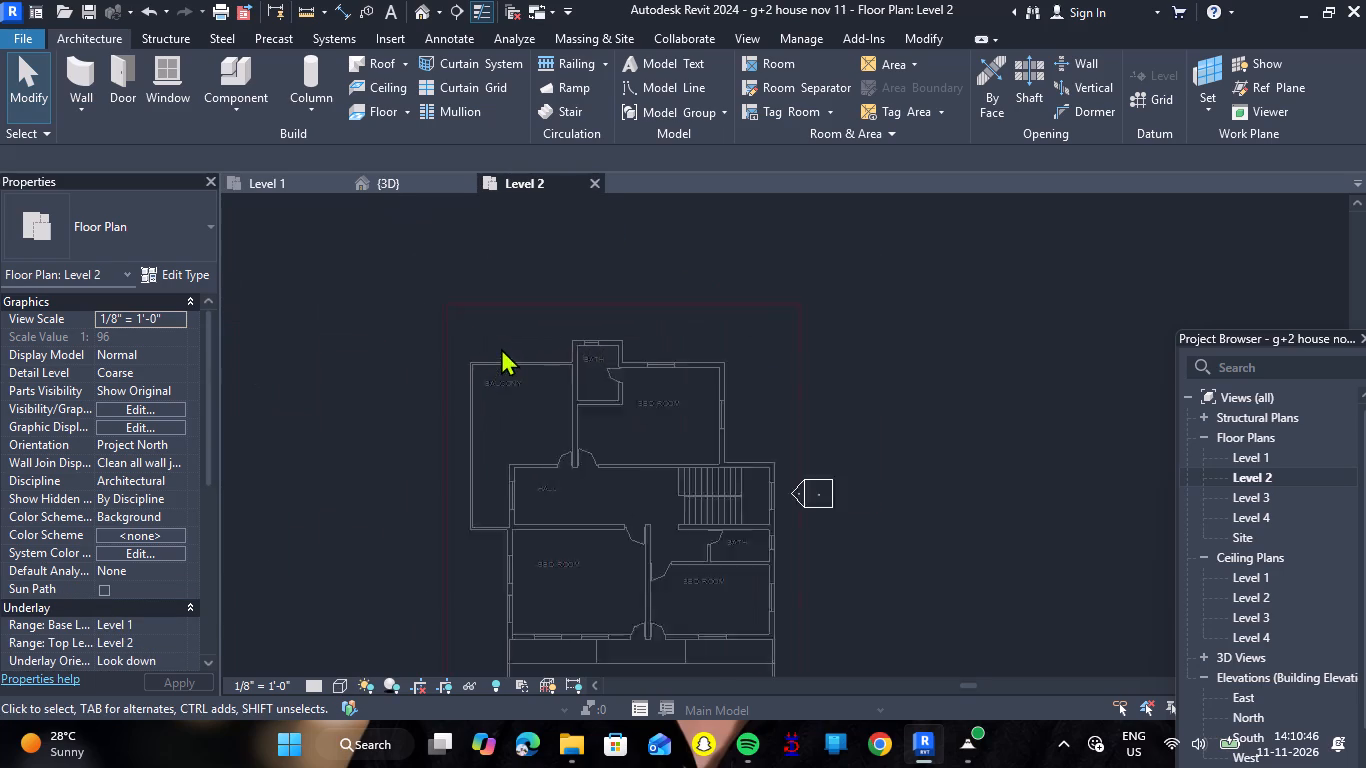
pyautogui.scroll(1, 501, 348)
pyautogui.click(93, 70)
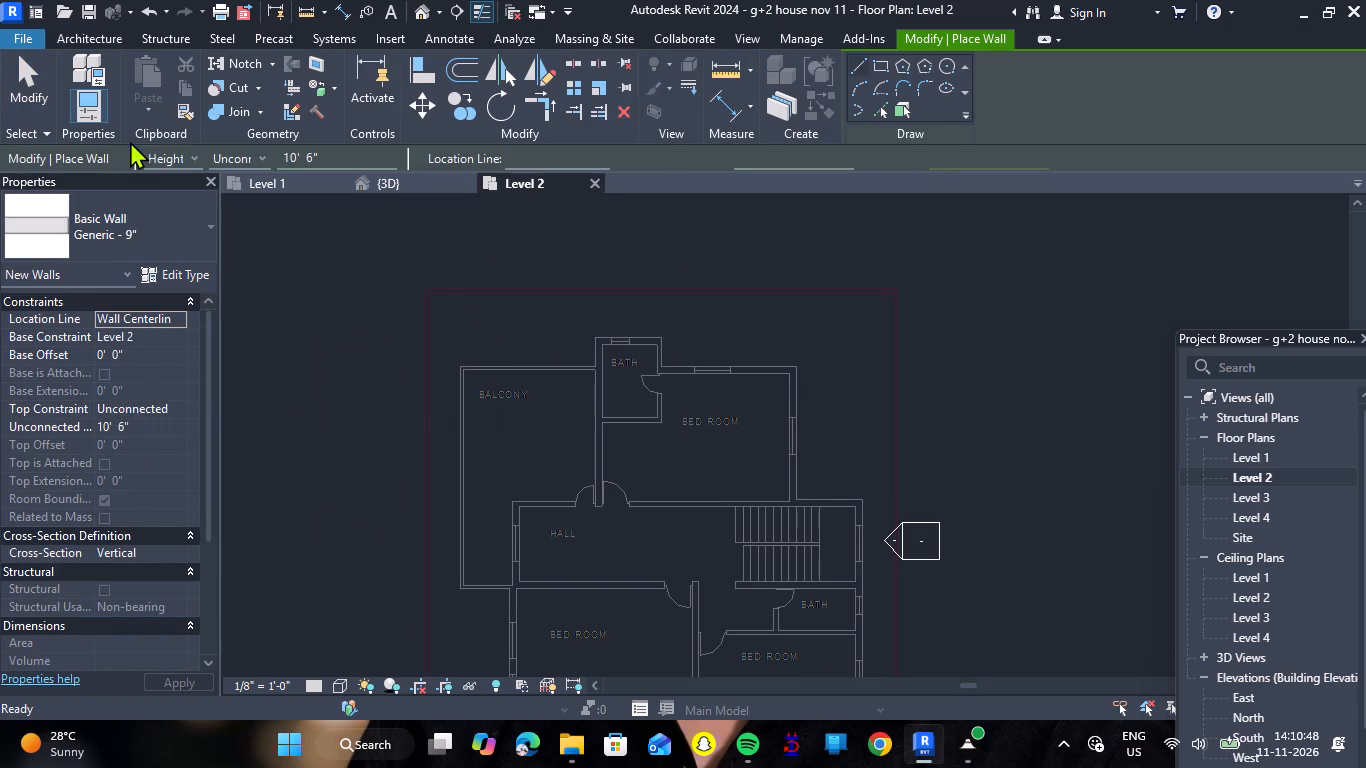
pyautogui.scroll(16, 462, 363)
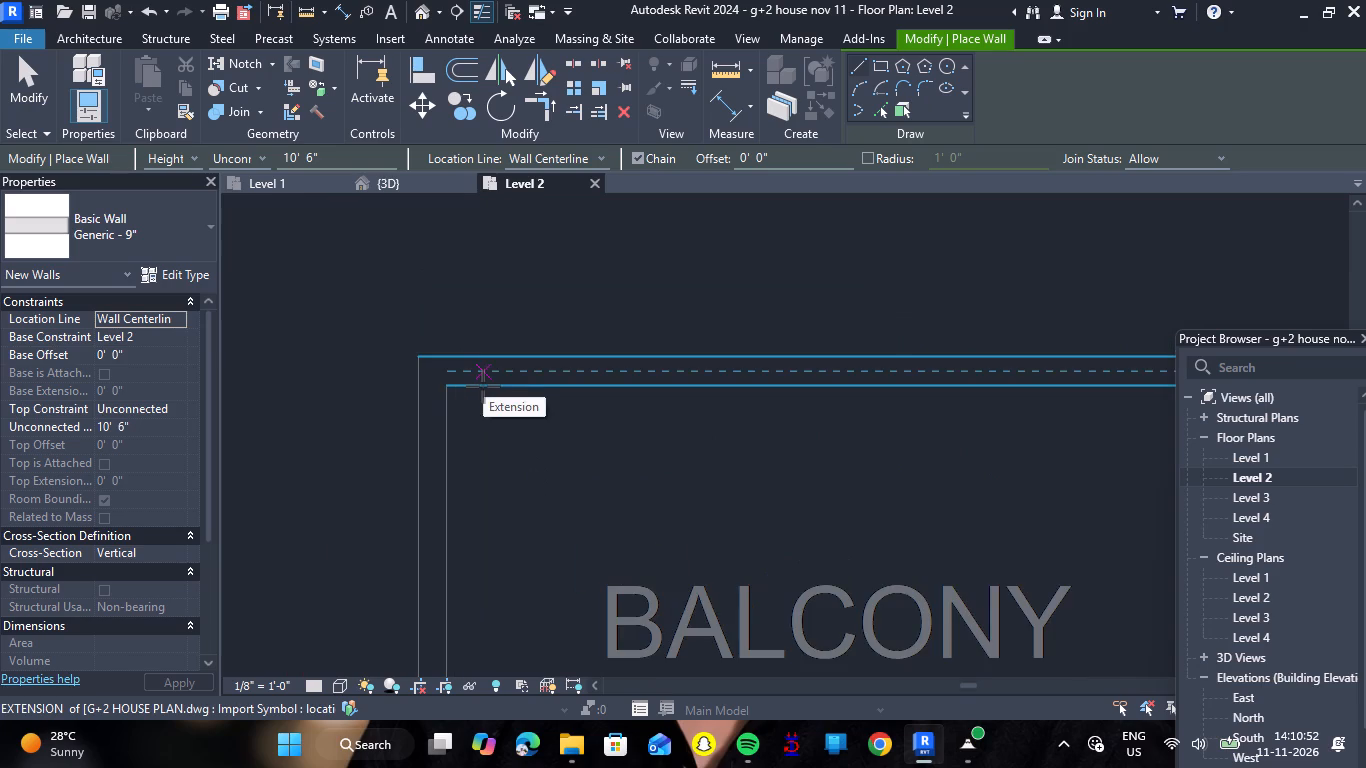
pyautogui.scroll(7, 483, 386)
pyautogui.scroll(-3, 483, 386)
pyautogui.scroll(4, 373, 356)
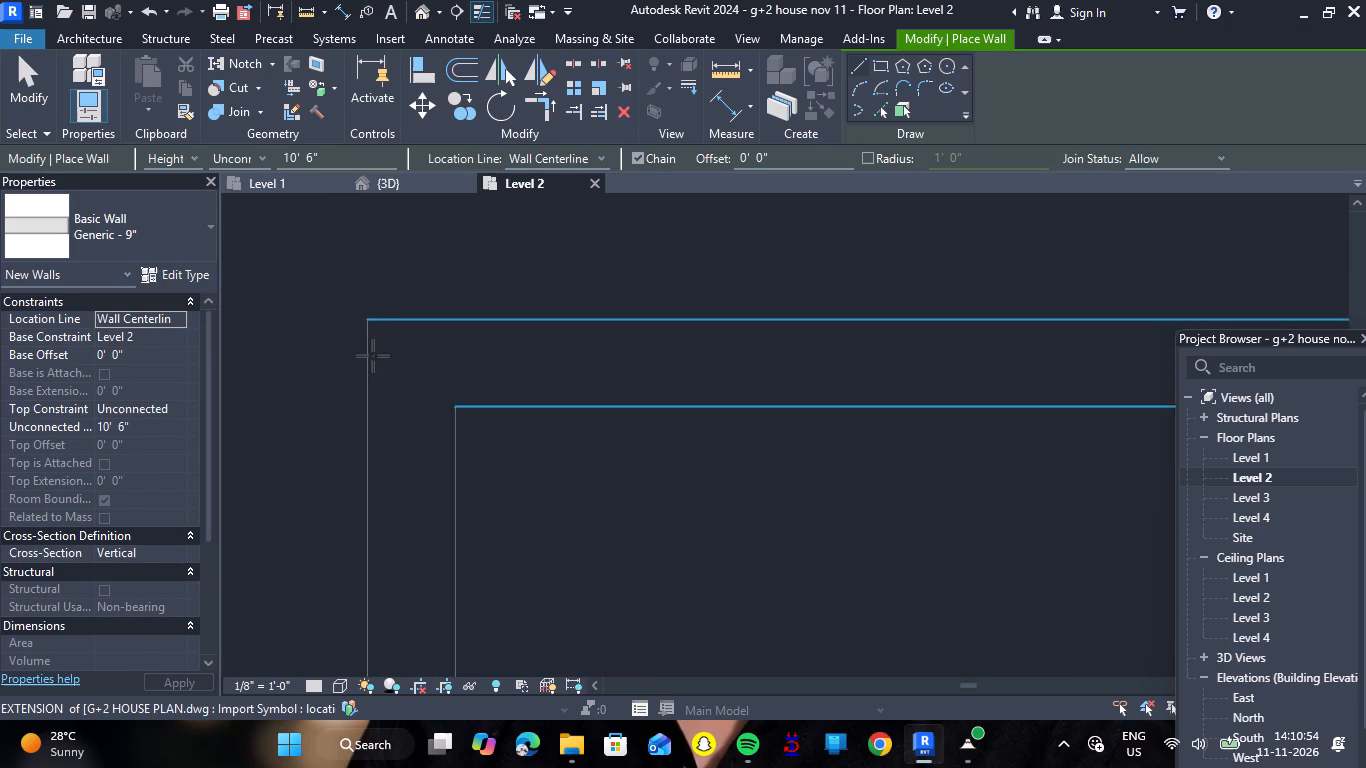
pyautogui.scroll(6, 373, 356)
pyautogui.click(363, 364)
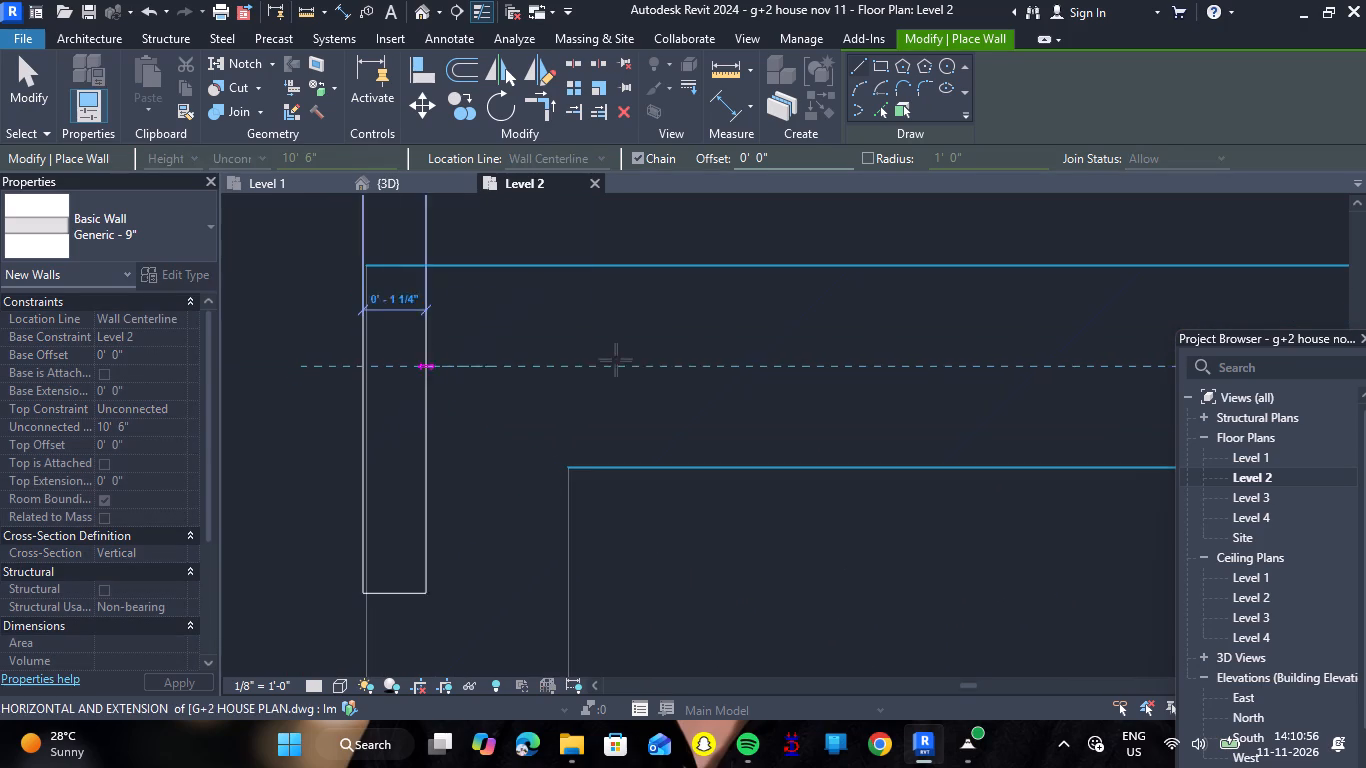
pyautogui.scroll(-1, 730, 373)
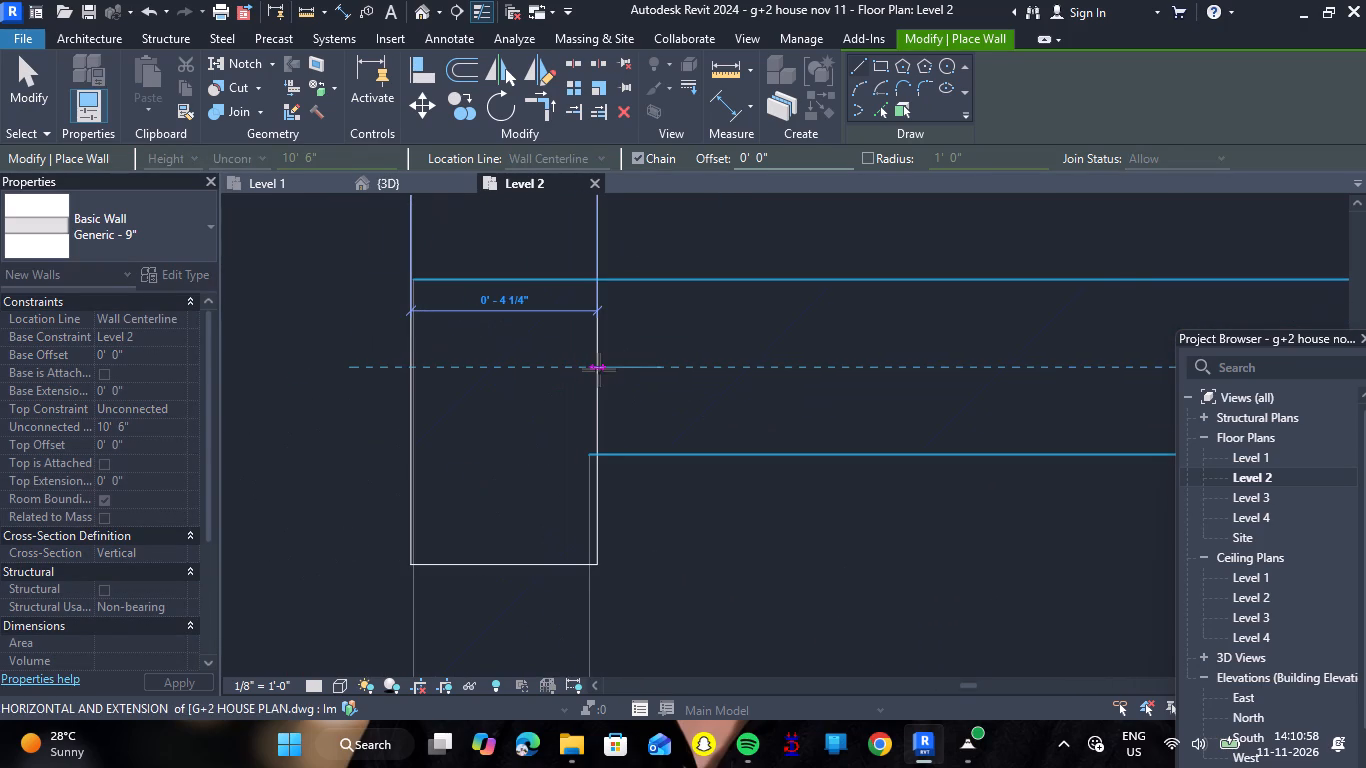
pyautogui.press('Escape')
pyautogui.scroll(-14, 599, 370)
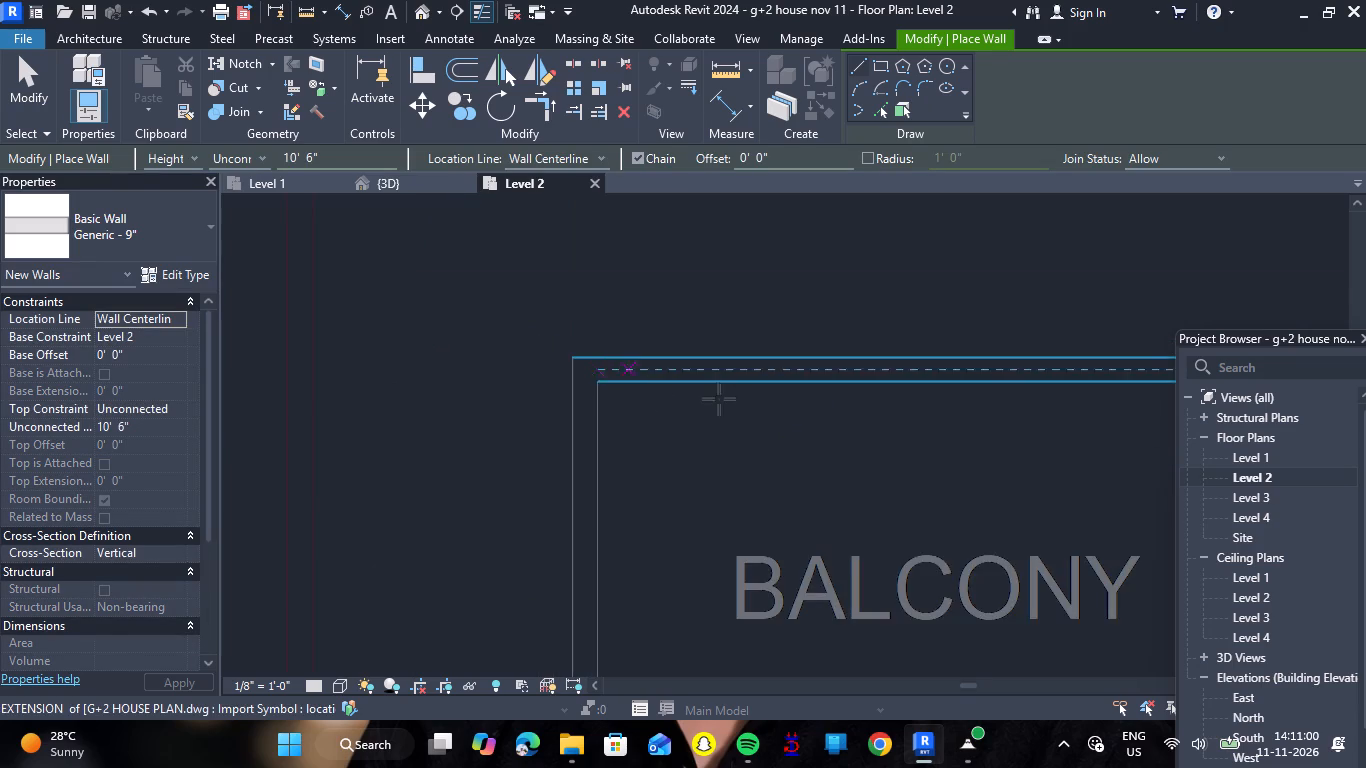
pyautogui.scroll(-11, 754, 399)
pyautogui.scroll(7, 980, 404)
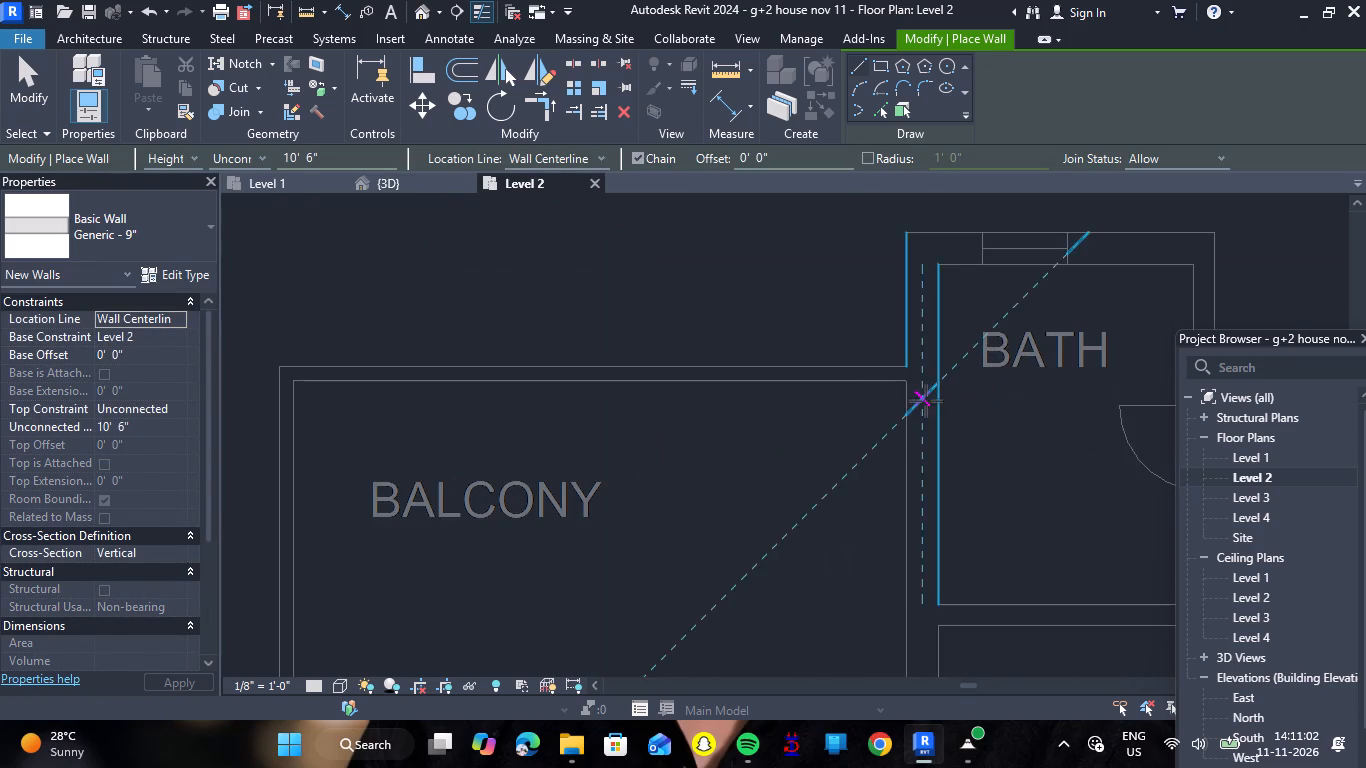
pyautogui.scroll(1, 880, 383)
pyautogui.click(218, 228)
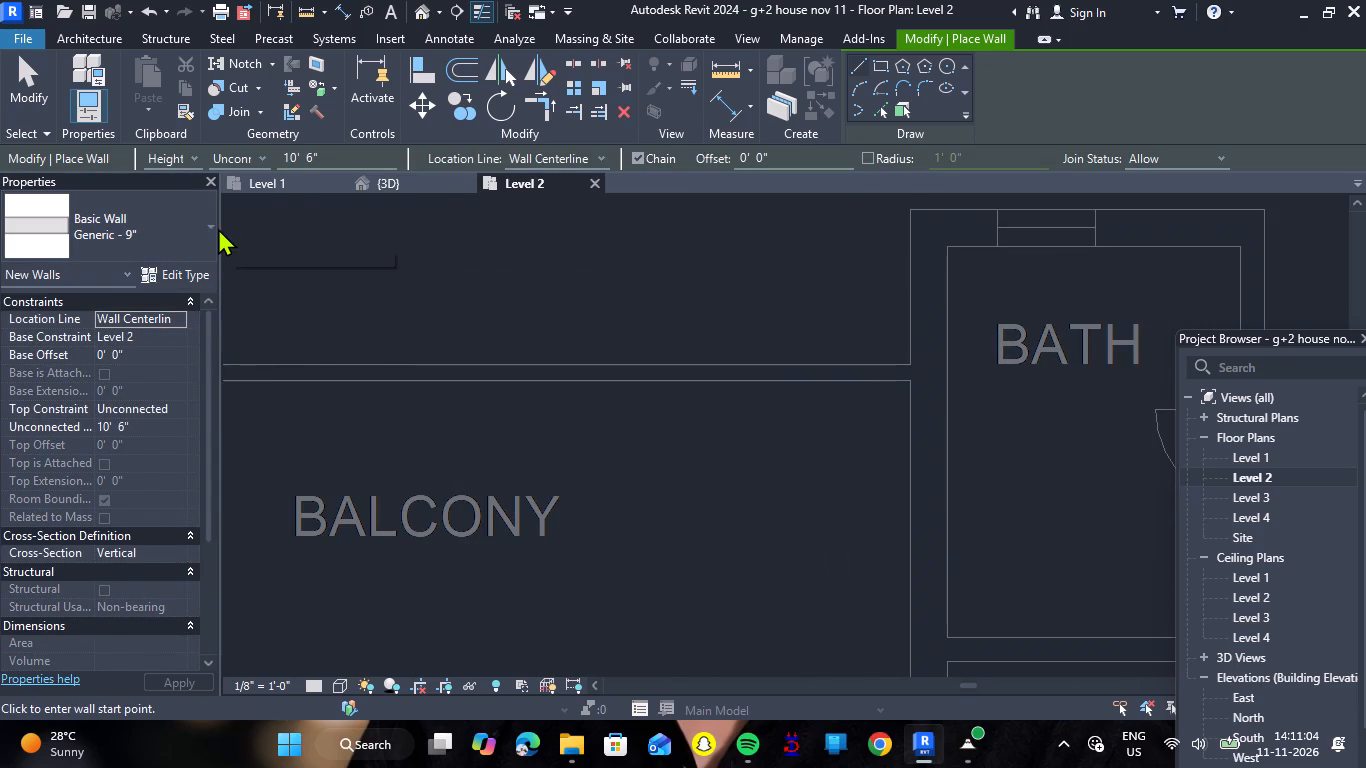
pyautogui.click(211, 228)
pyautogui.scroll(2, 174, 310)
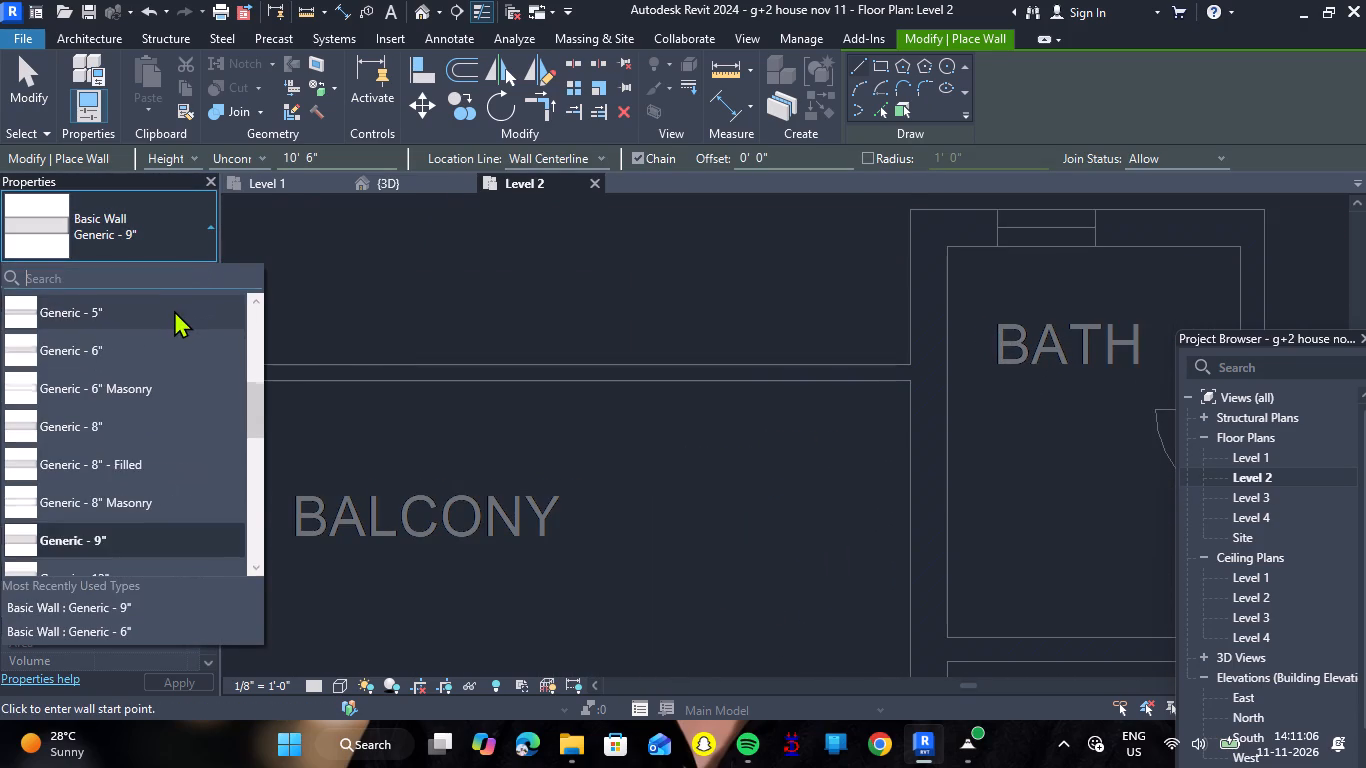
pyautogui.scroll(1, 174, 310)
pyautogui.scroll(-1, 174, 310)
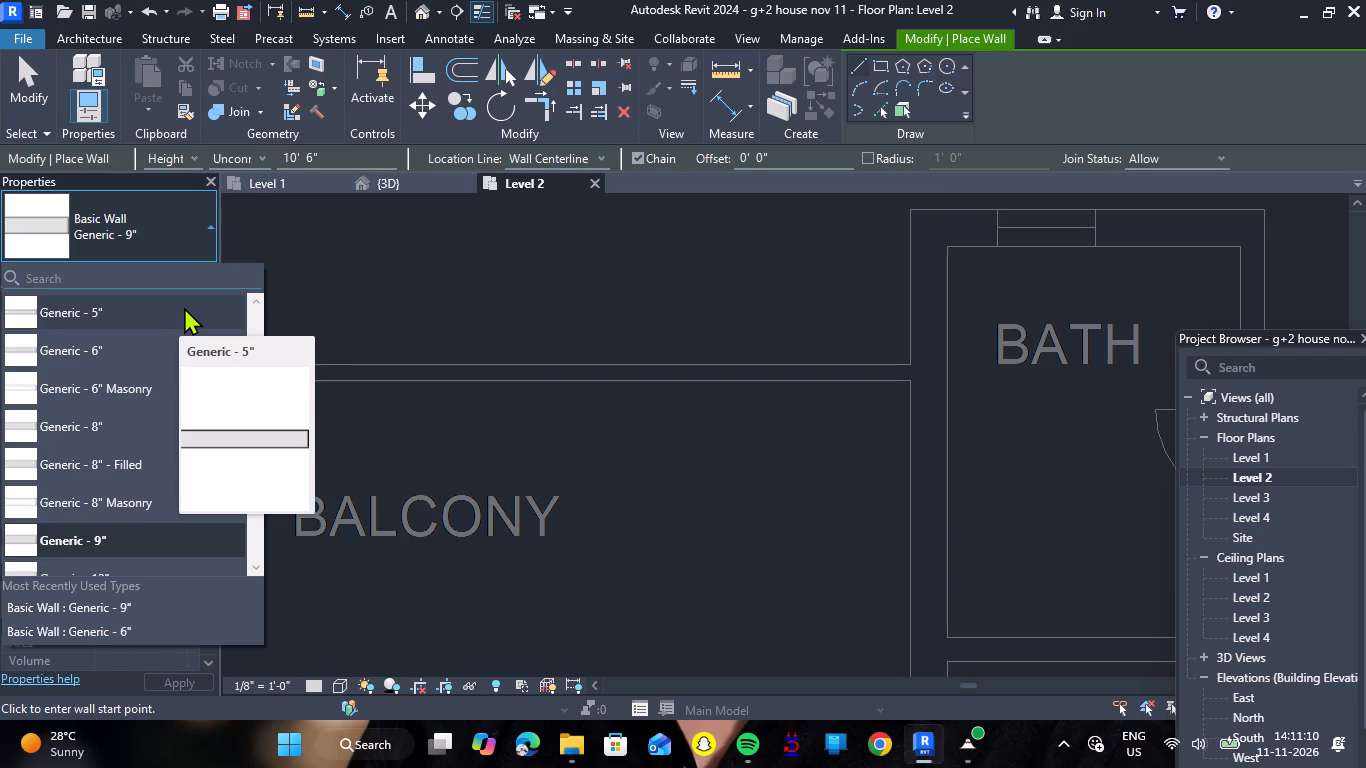
# View the house in 3D and select the Generic - 6" floor slab on top to examine its level and height offset.
pyautogui.click(400, 179)
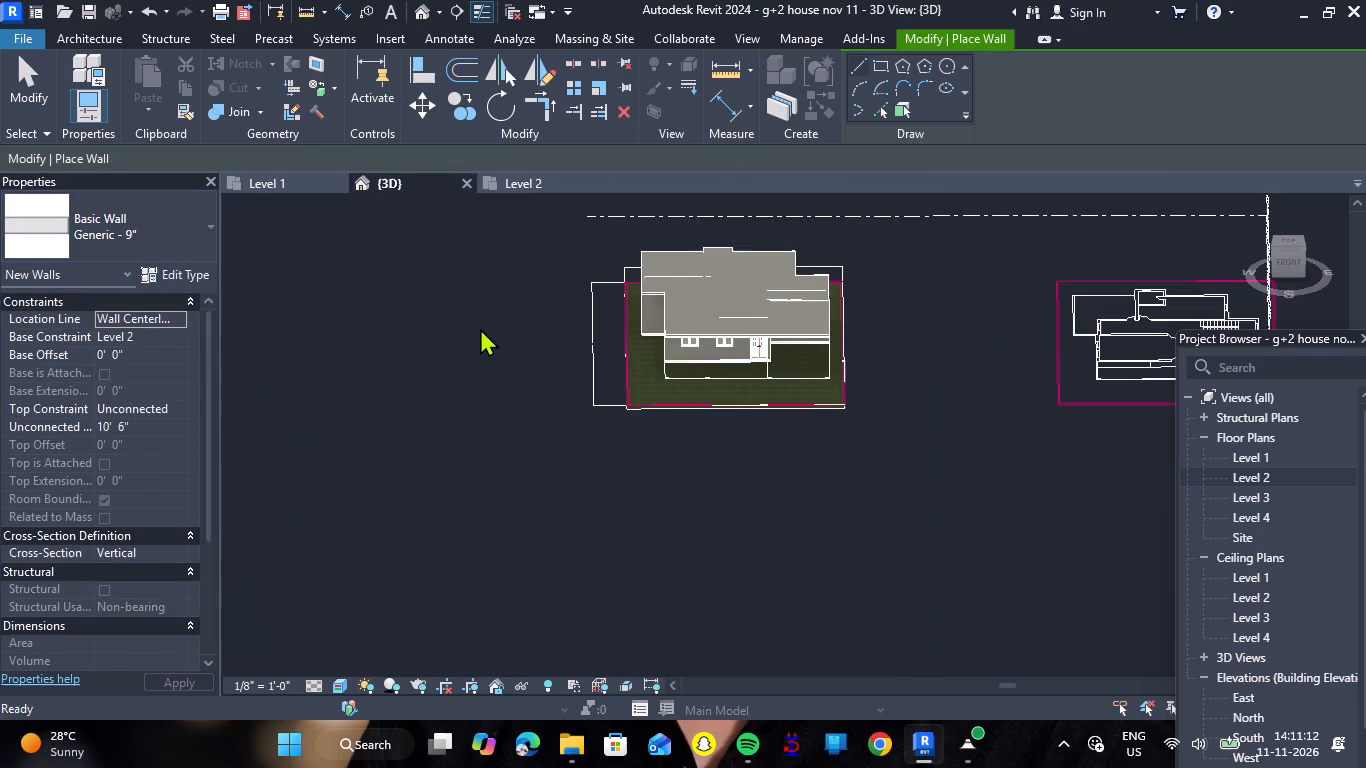
pyautogui.scroll(-5, 480, 328)
pyautogui.keyDown('shift'); pyautogui.moveTo(589, 482); pyautogui.dragTo(605, 373, button='right'); pyautogui.keyUp('shift')
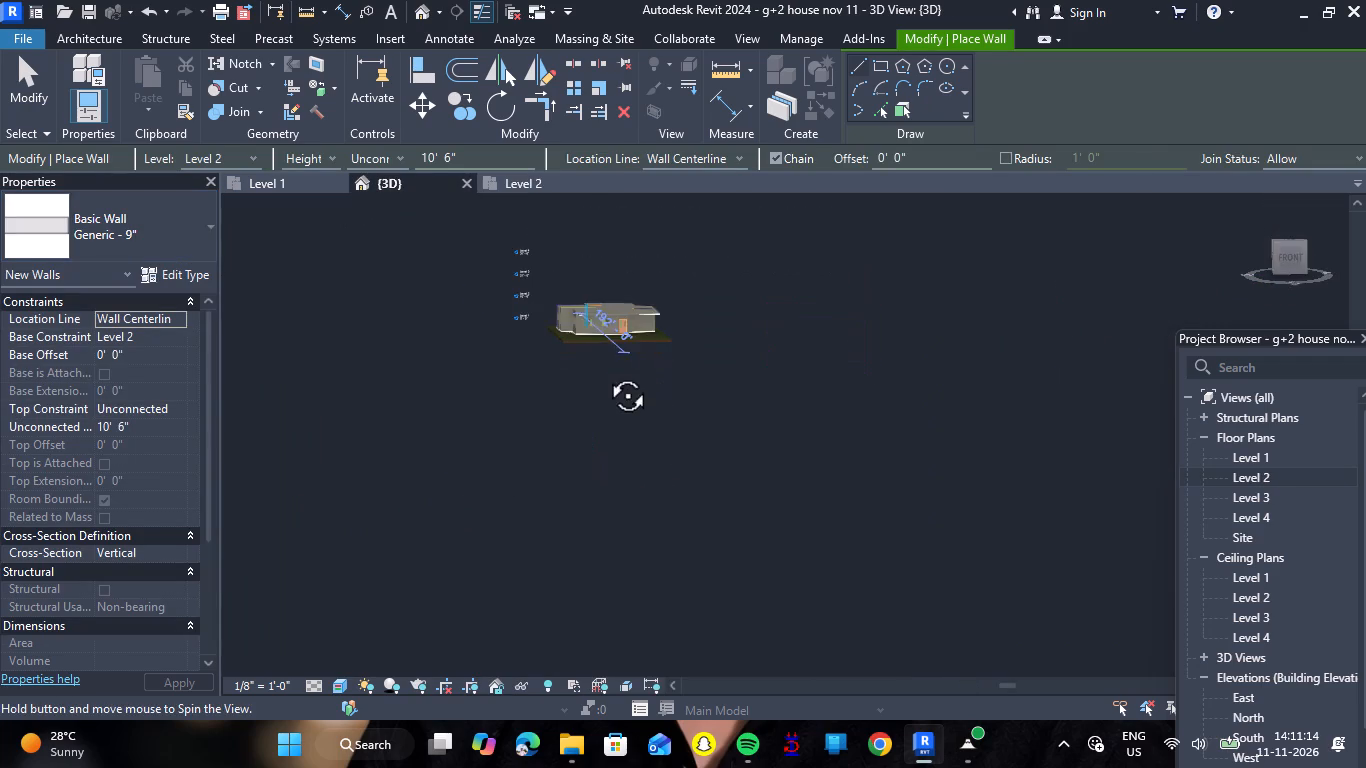
pyautogui.keyDown('shift'); pyautogui.moveTo(605, 373); pyautogui.dragTo(603, 418, button='right'); pyautogui.keyUp('shift')
pyautogui.scroll(5, 603, 273)
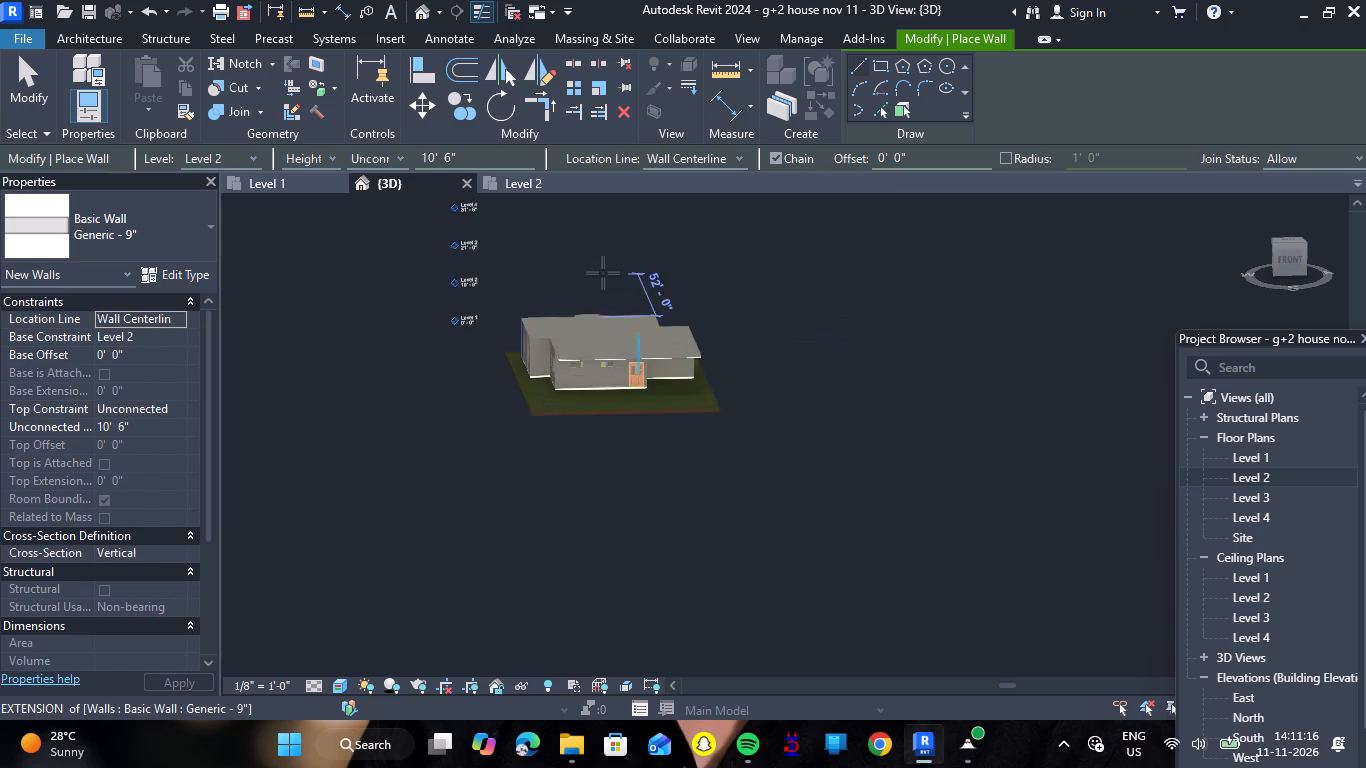
pyautogui.scroll(13, 579, 368)
pyautogui.press('Escape')
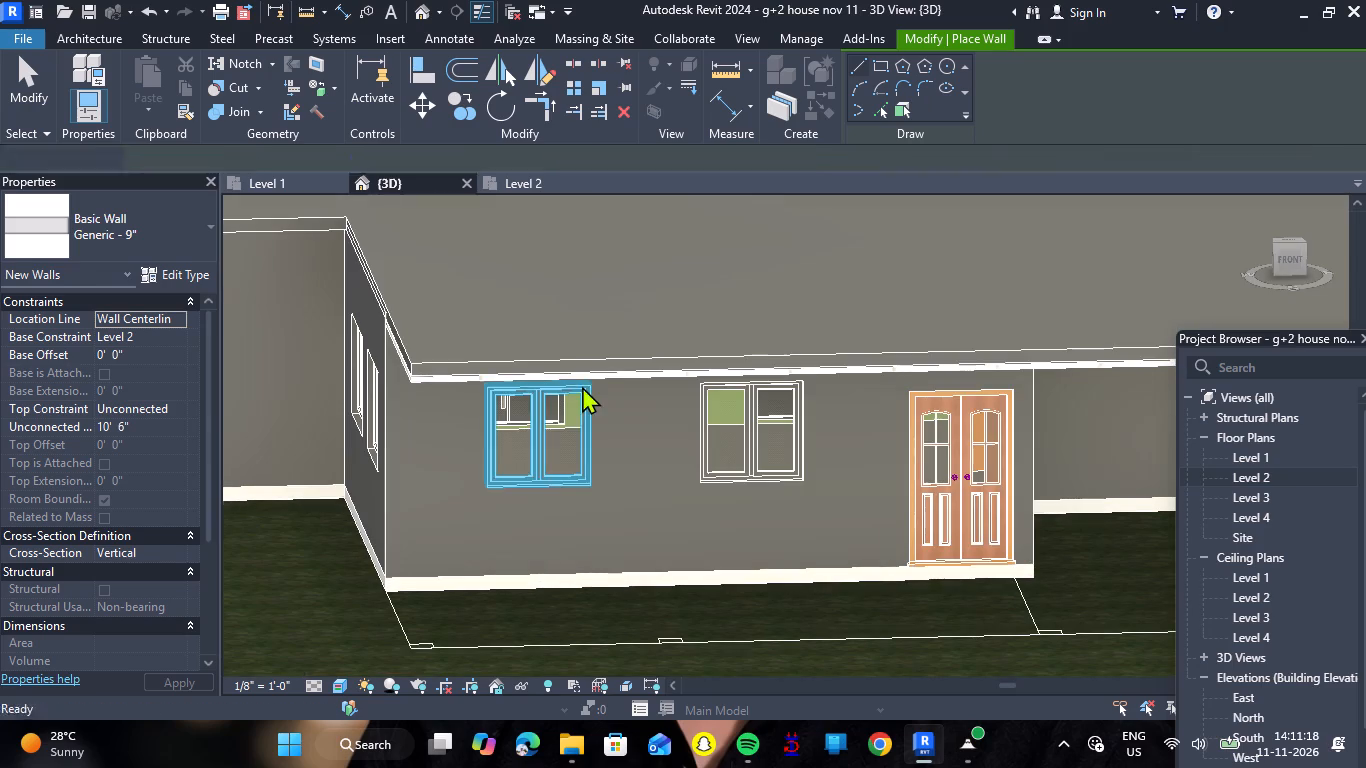
pyautogui.scroll(1, 552, 361)
pyautogui.click(552, 361)
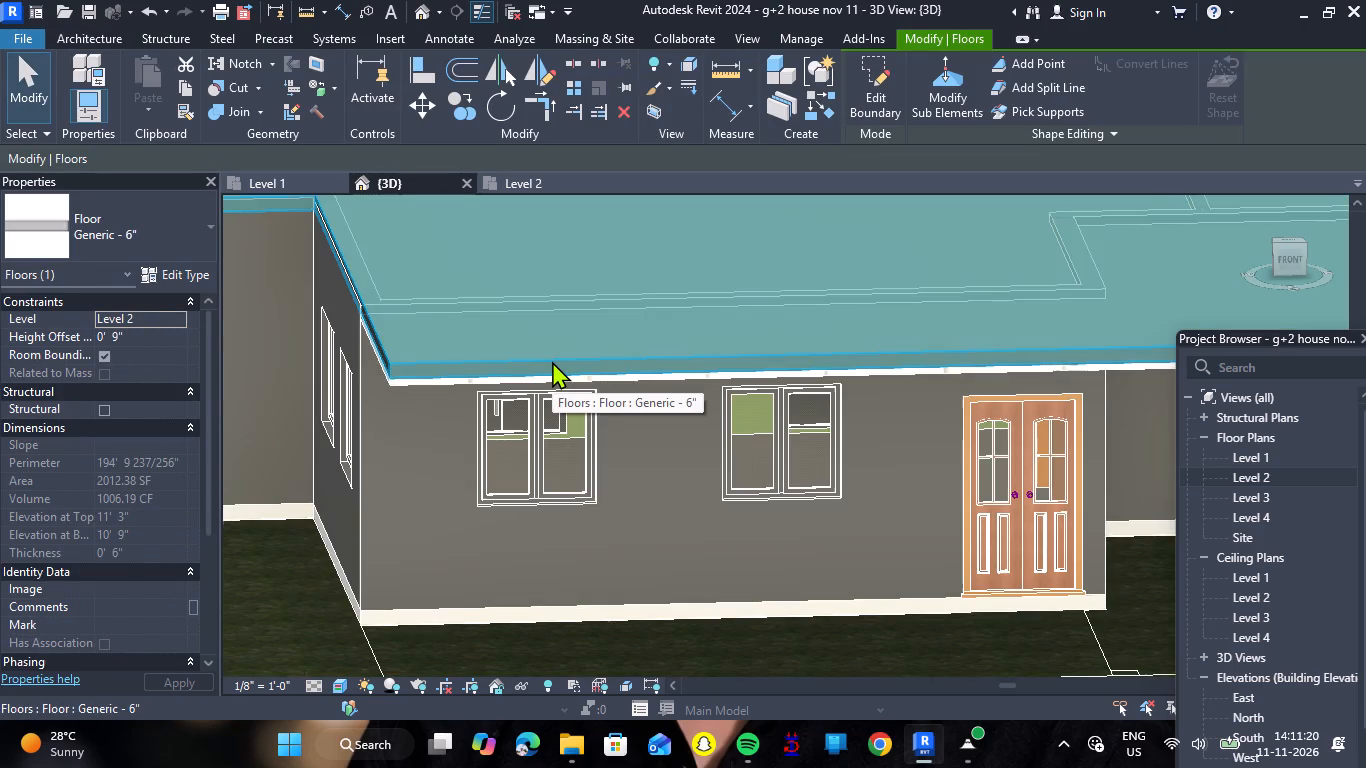
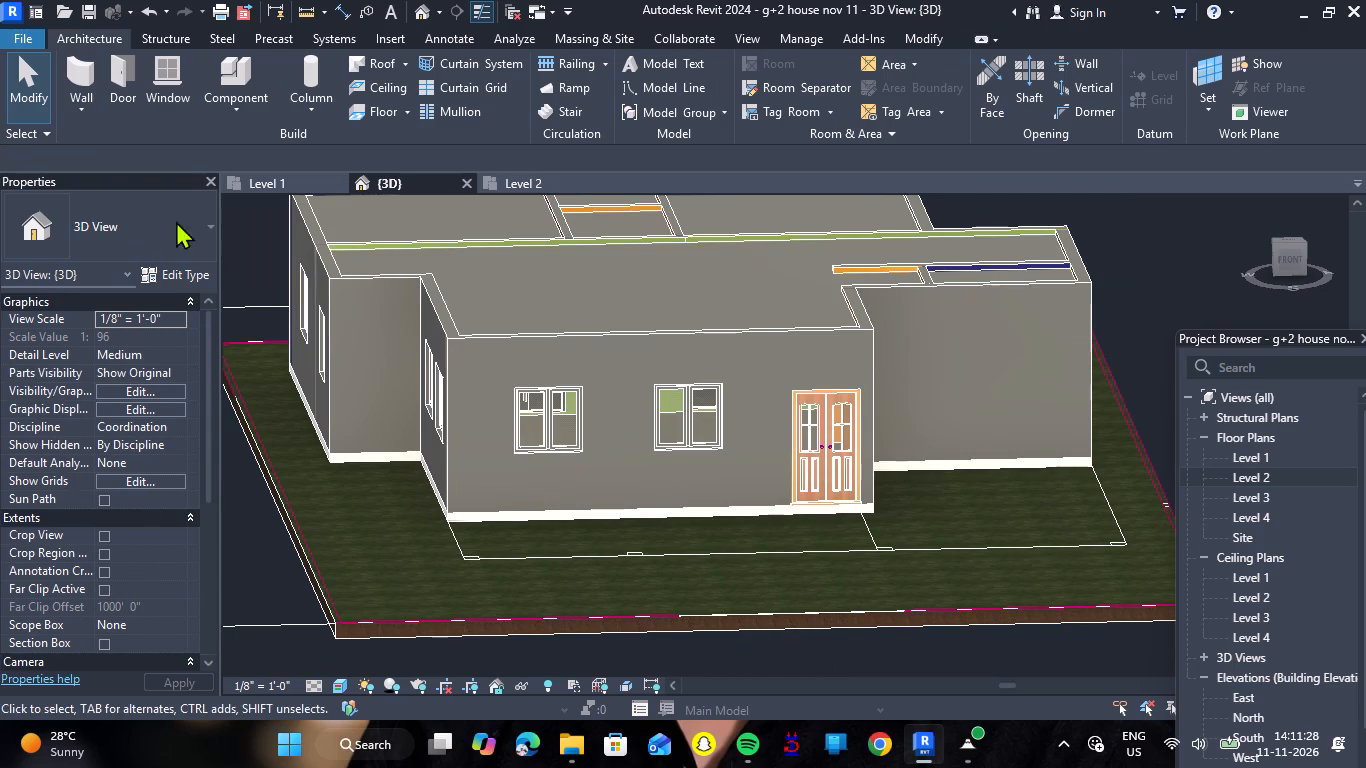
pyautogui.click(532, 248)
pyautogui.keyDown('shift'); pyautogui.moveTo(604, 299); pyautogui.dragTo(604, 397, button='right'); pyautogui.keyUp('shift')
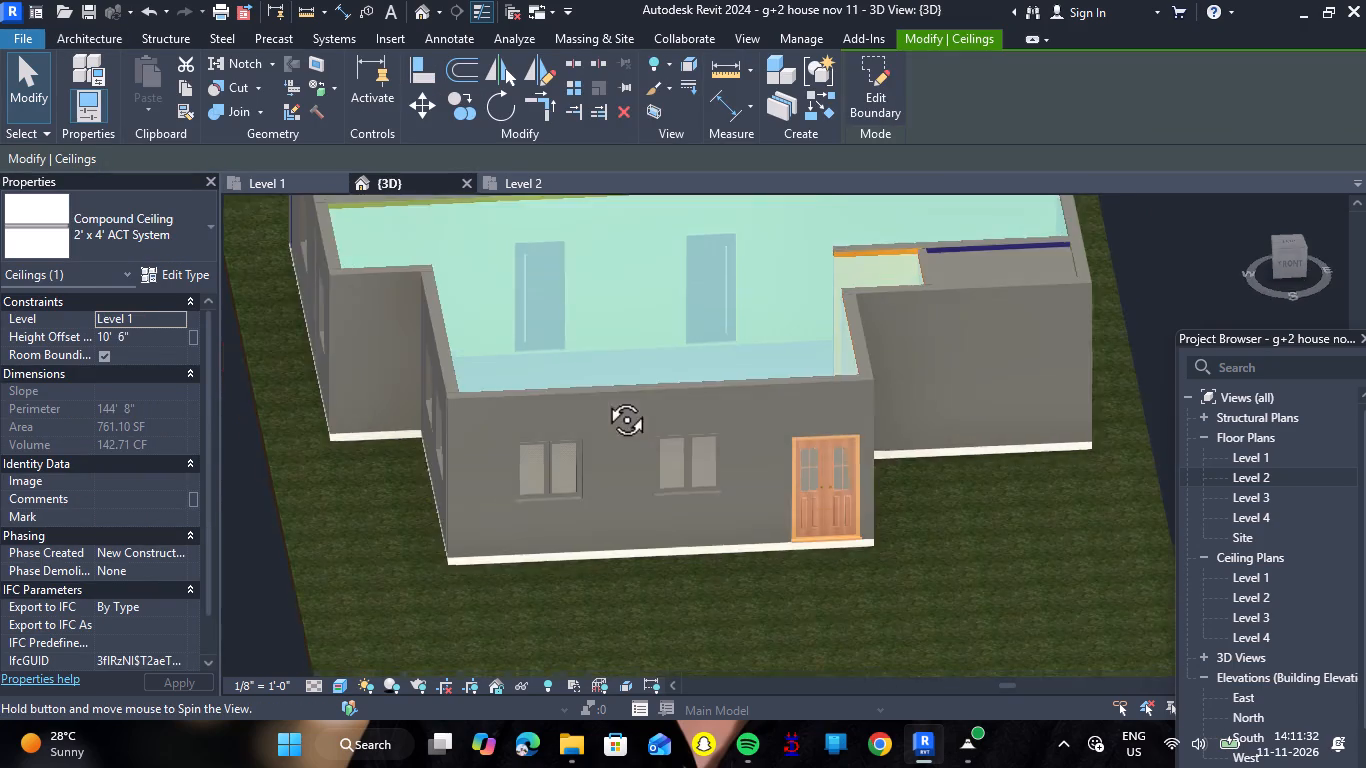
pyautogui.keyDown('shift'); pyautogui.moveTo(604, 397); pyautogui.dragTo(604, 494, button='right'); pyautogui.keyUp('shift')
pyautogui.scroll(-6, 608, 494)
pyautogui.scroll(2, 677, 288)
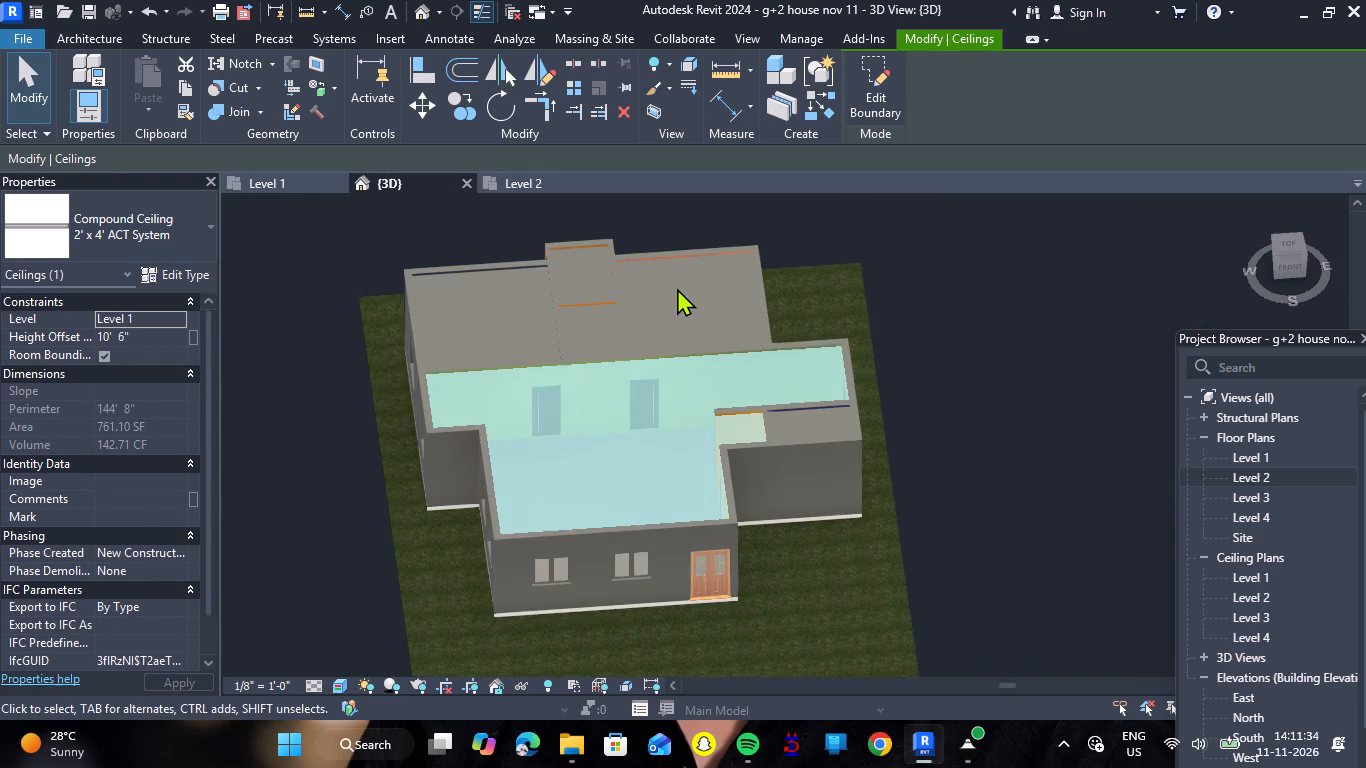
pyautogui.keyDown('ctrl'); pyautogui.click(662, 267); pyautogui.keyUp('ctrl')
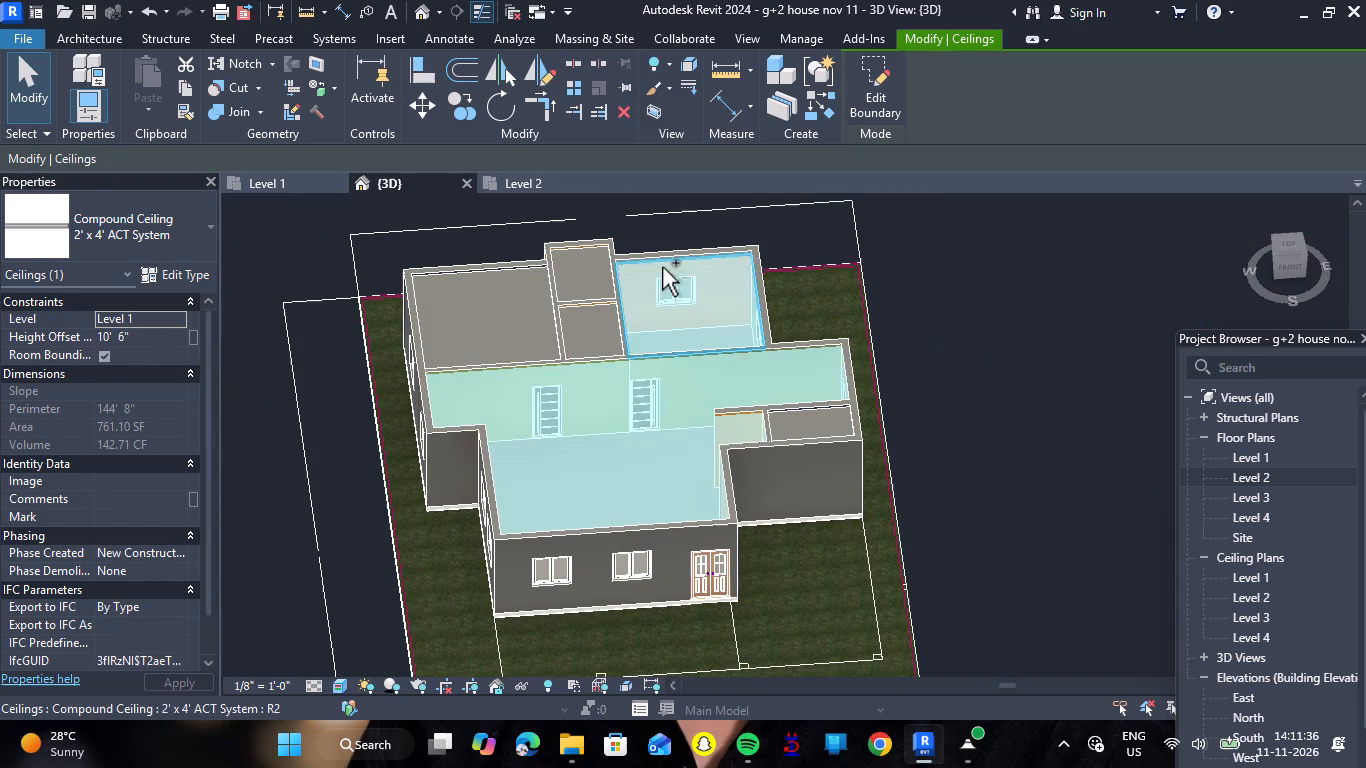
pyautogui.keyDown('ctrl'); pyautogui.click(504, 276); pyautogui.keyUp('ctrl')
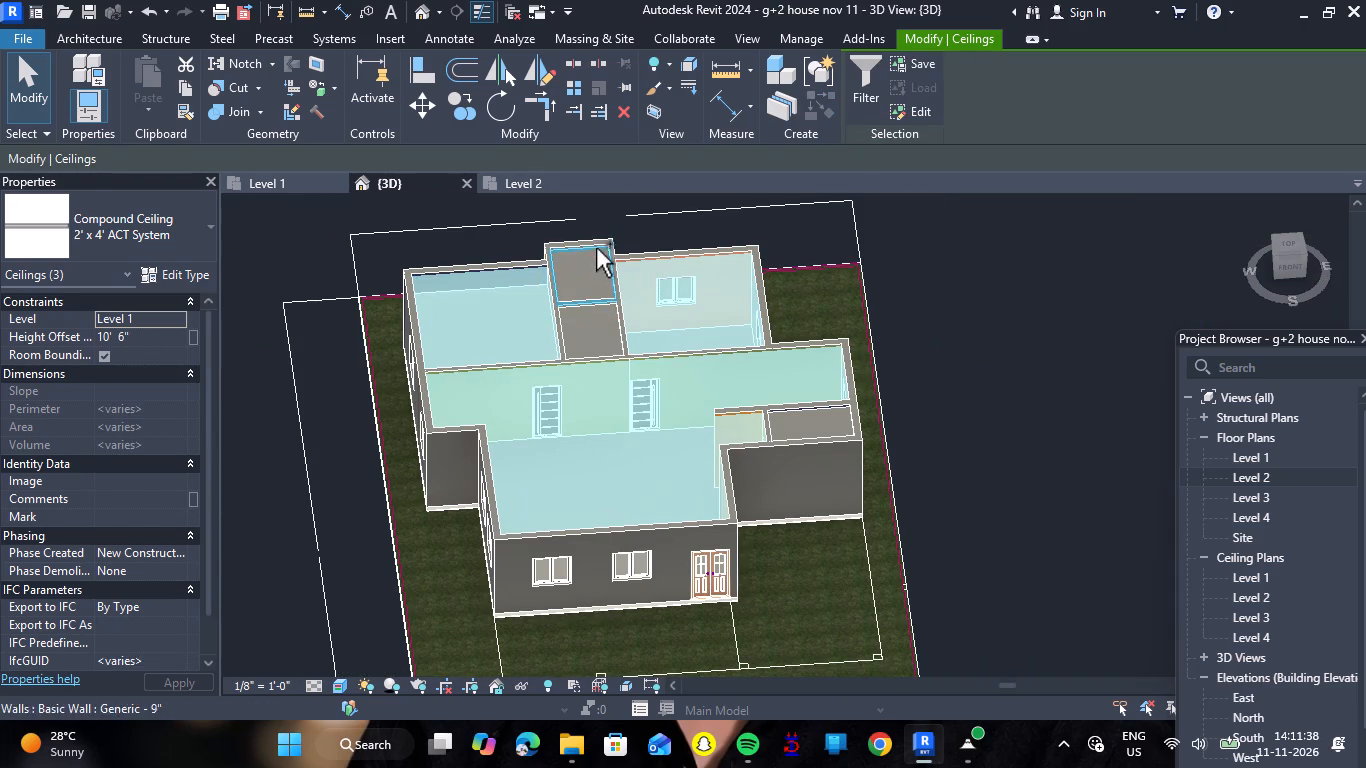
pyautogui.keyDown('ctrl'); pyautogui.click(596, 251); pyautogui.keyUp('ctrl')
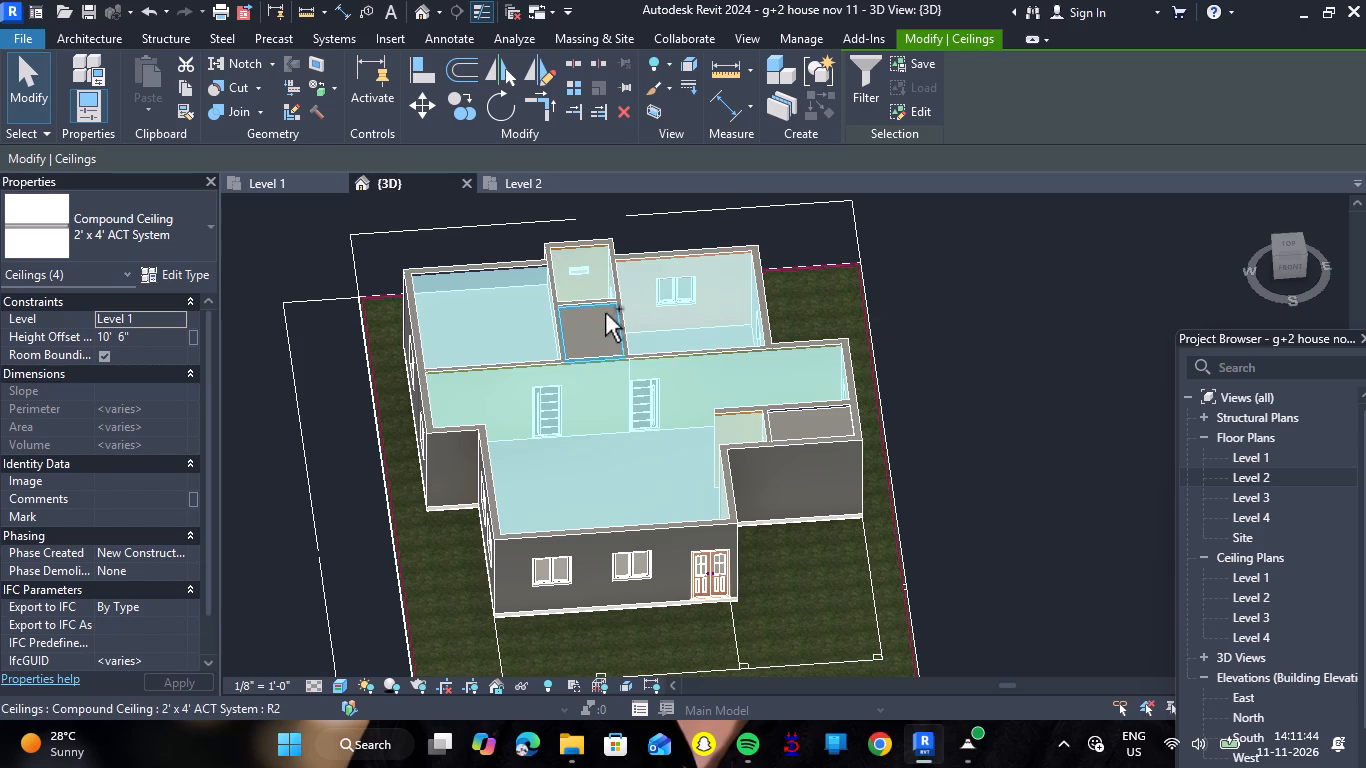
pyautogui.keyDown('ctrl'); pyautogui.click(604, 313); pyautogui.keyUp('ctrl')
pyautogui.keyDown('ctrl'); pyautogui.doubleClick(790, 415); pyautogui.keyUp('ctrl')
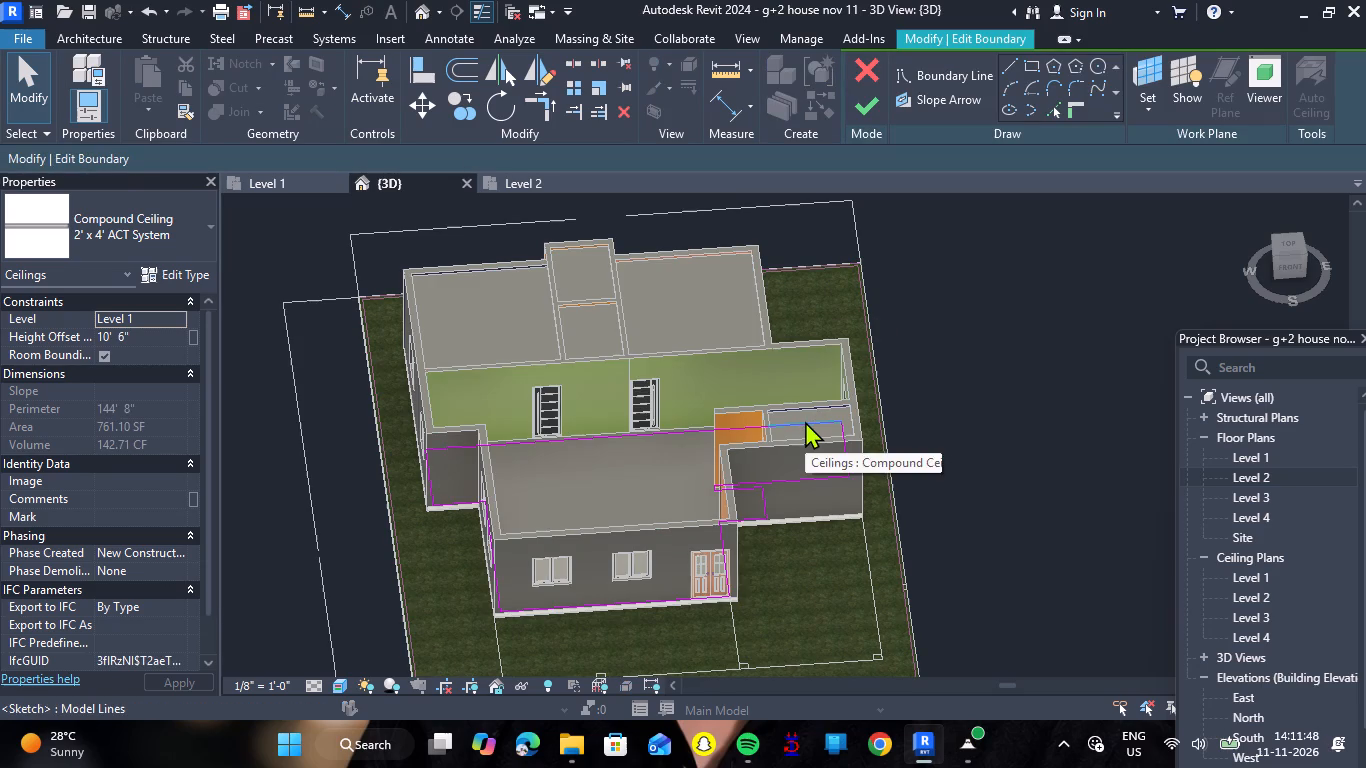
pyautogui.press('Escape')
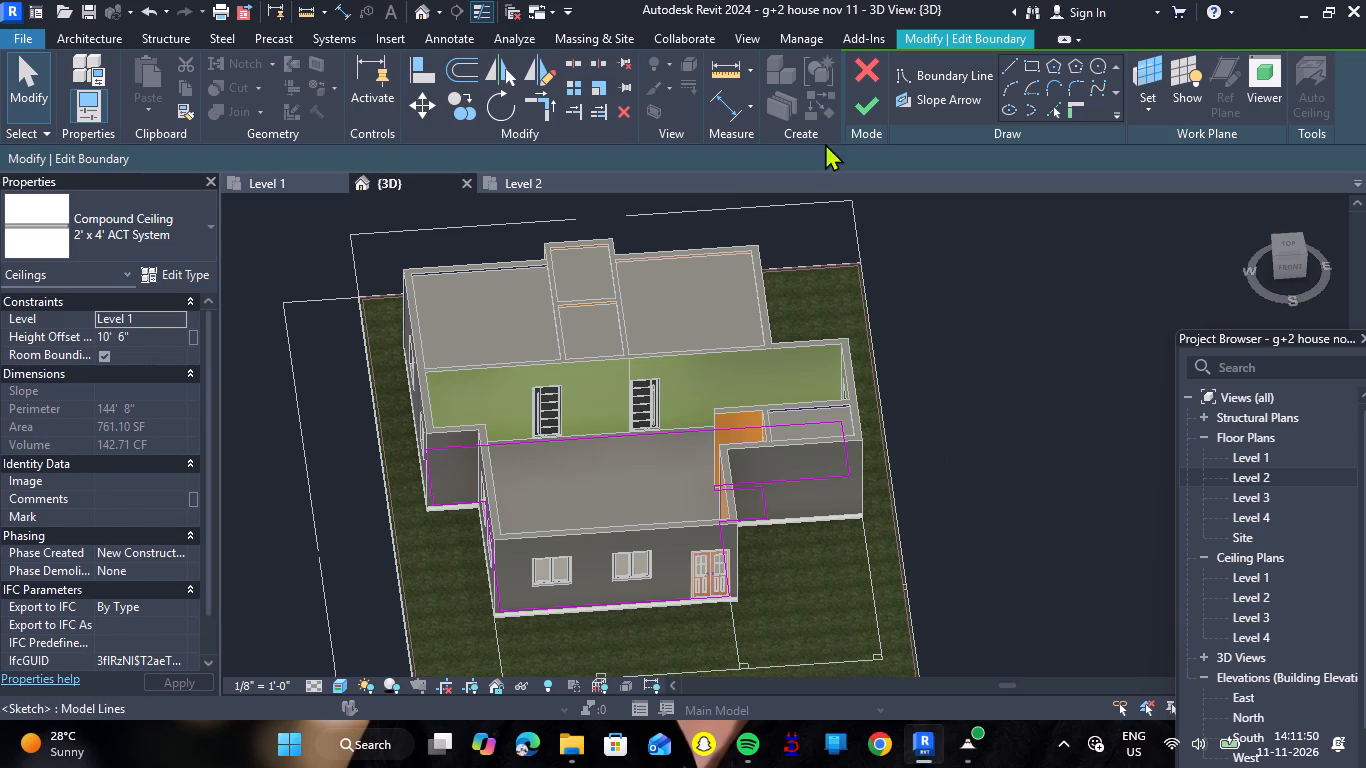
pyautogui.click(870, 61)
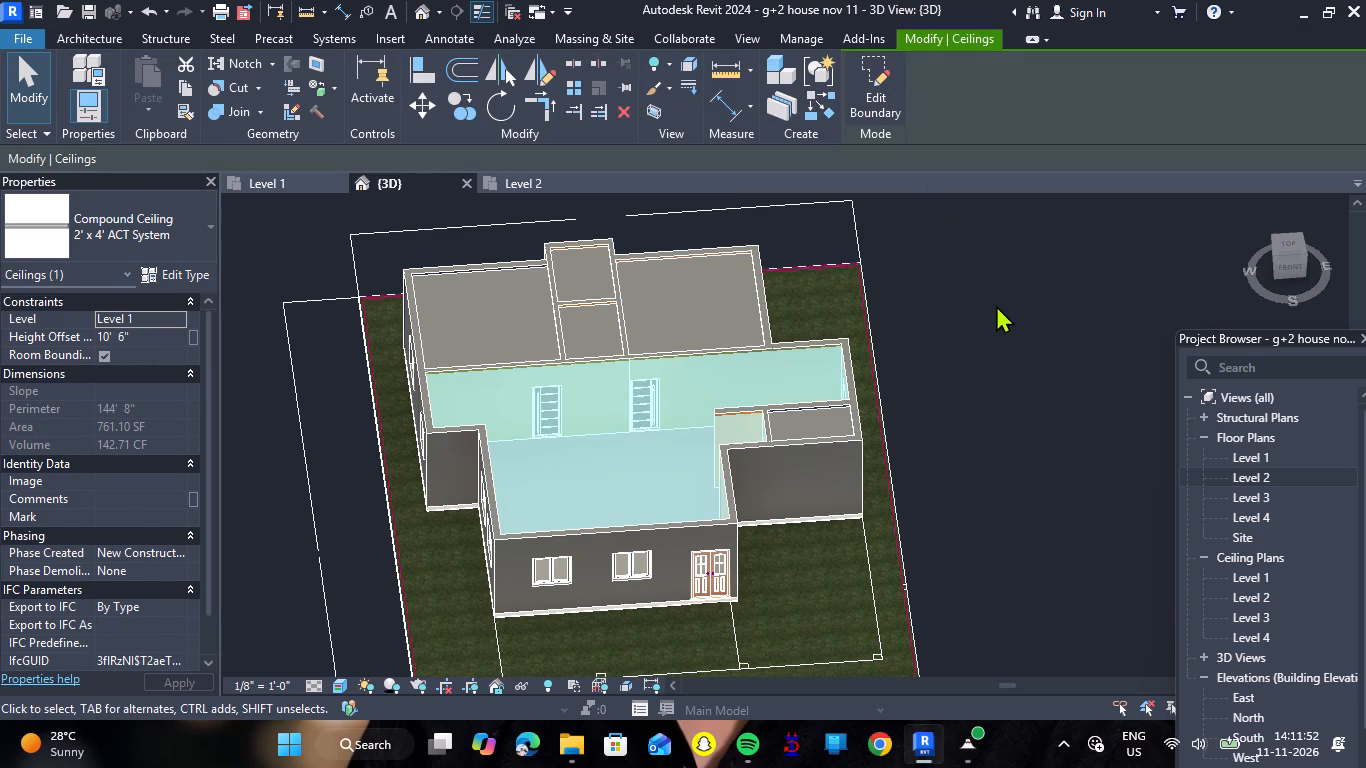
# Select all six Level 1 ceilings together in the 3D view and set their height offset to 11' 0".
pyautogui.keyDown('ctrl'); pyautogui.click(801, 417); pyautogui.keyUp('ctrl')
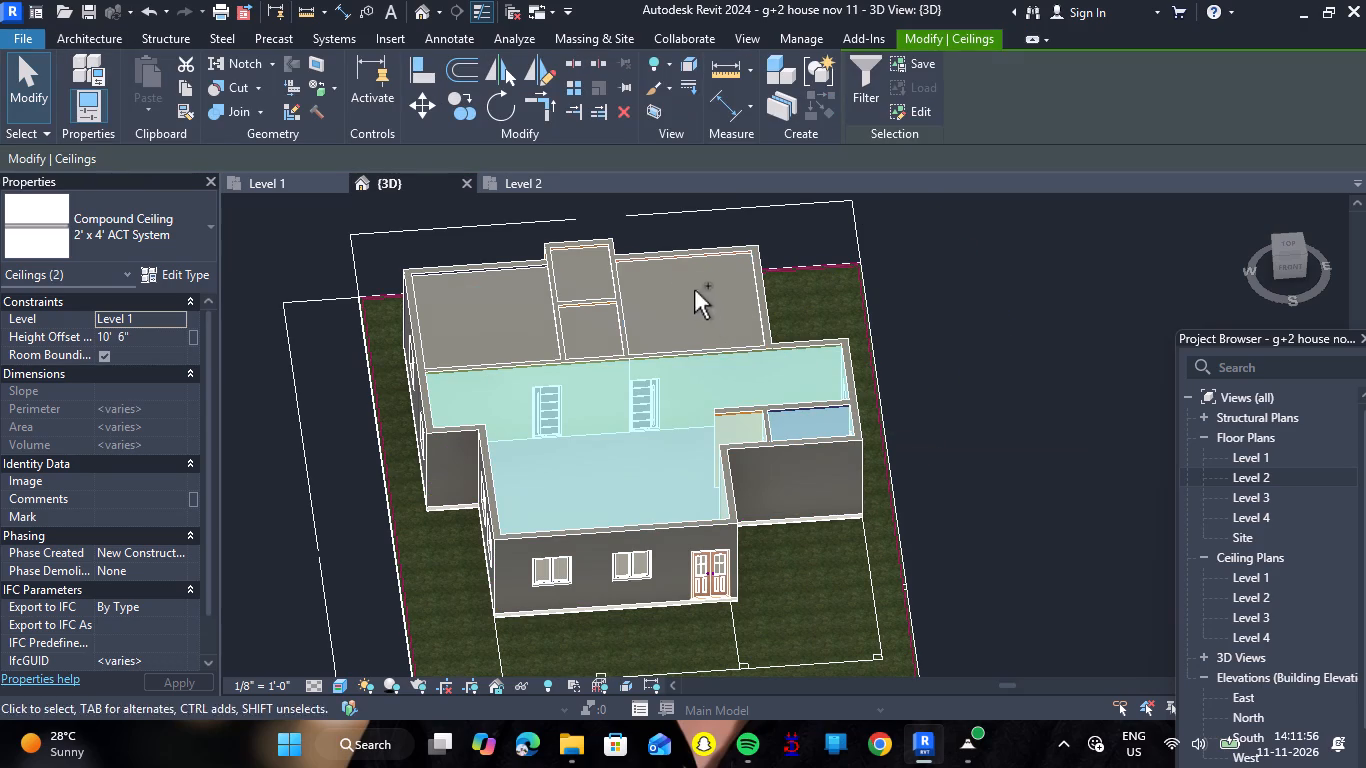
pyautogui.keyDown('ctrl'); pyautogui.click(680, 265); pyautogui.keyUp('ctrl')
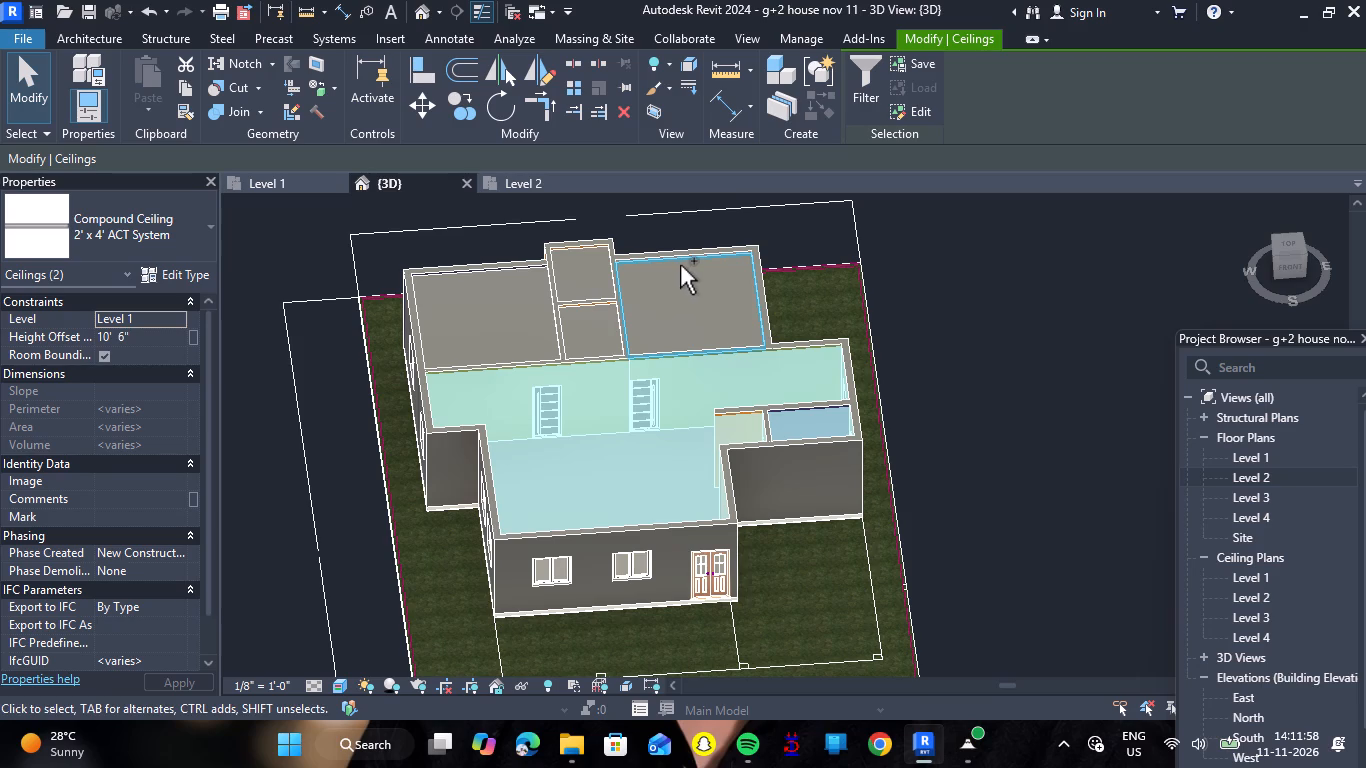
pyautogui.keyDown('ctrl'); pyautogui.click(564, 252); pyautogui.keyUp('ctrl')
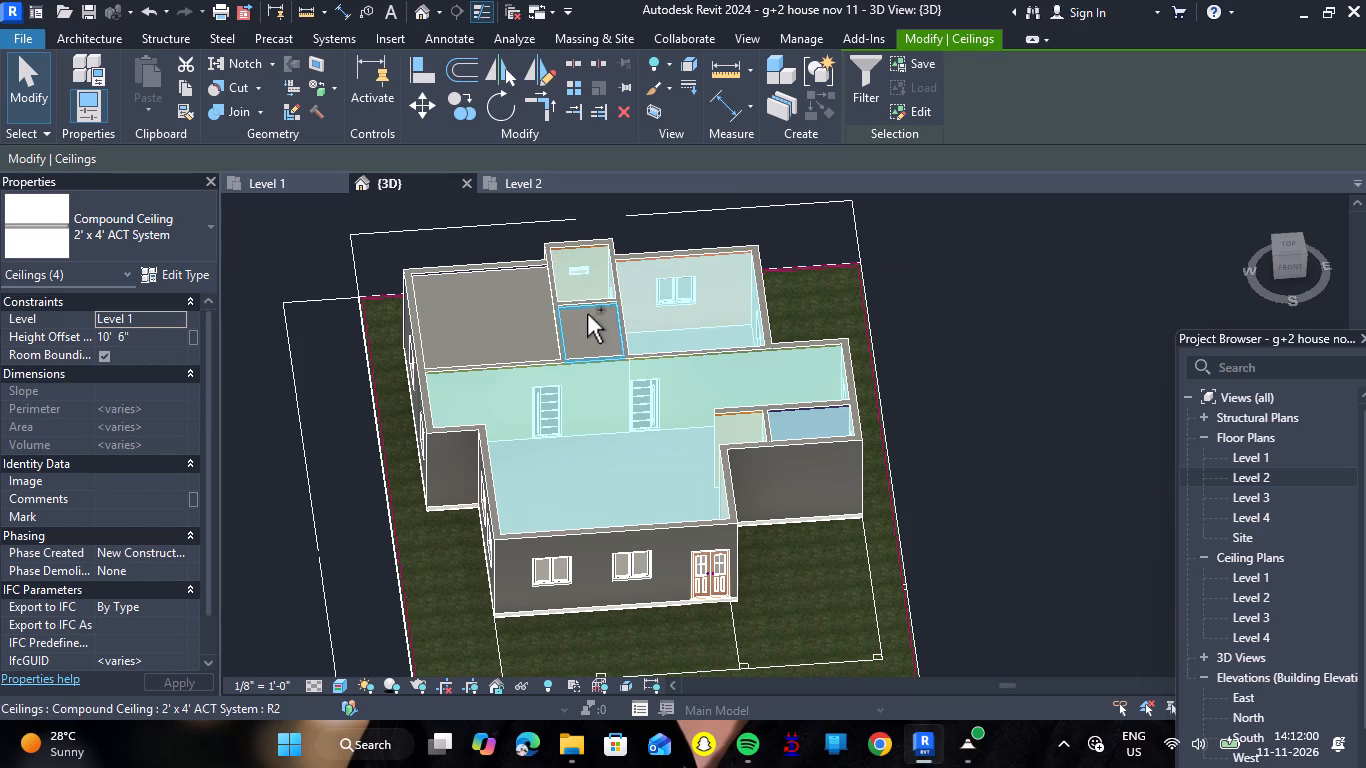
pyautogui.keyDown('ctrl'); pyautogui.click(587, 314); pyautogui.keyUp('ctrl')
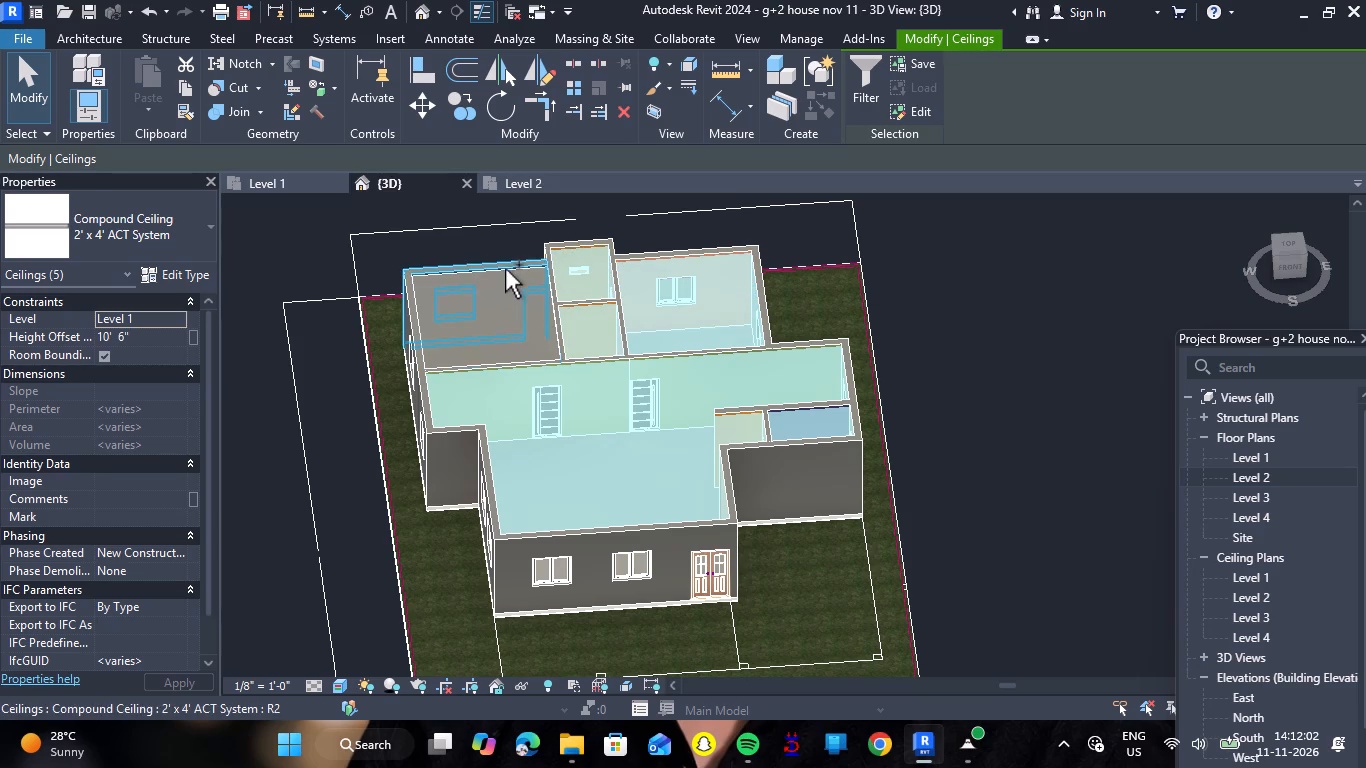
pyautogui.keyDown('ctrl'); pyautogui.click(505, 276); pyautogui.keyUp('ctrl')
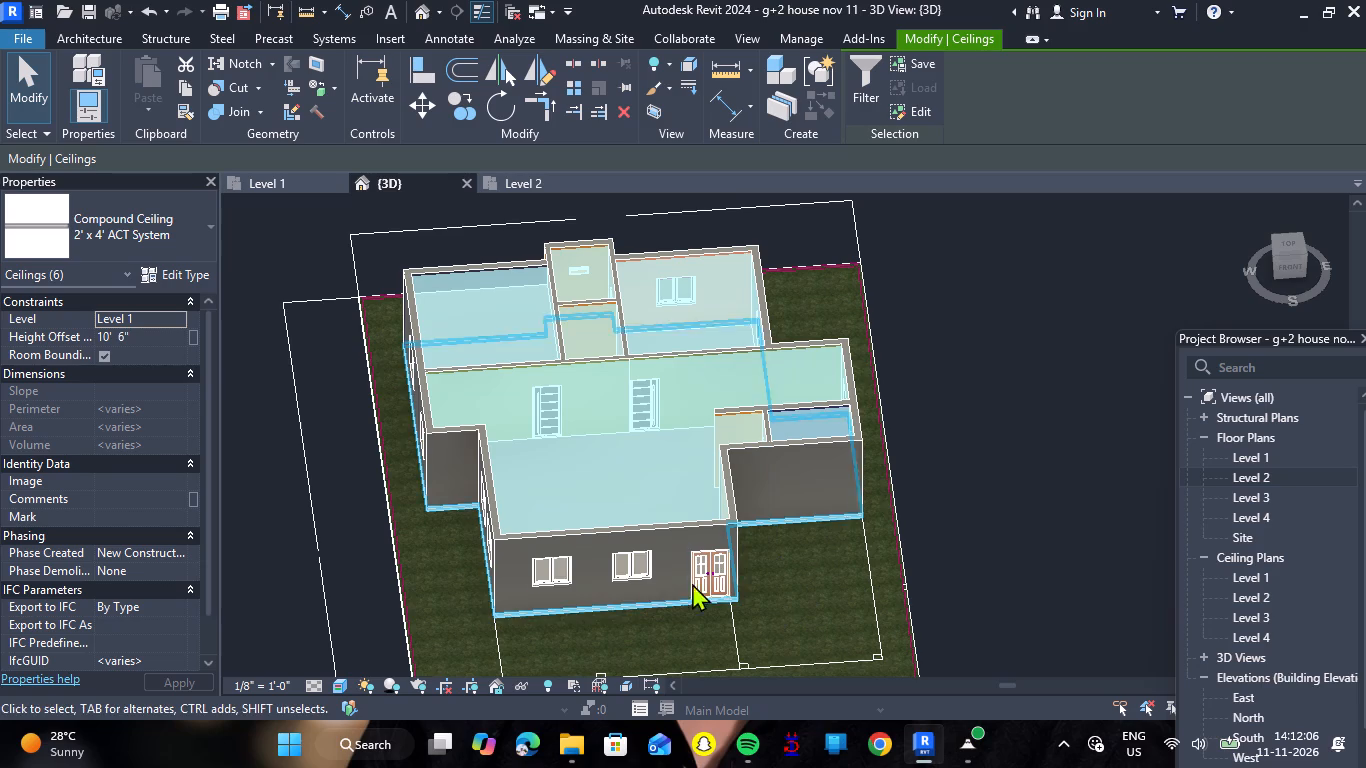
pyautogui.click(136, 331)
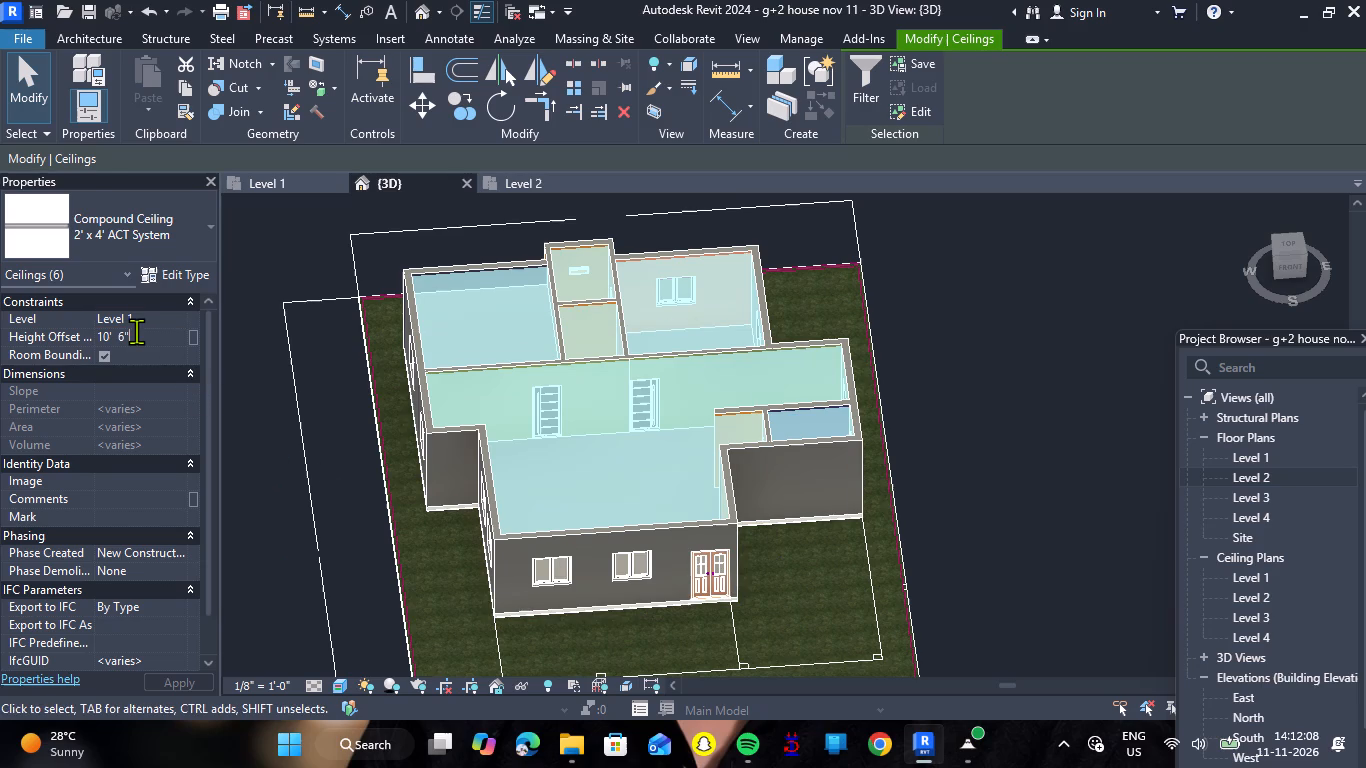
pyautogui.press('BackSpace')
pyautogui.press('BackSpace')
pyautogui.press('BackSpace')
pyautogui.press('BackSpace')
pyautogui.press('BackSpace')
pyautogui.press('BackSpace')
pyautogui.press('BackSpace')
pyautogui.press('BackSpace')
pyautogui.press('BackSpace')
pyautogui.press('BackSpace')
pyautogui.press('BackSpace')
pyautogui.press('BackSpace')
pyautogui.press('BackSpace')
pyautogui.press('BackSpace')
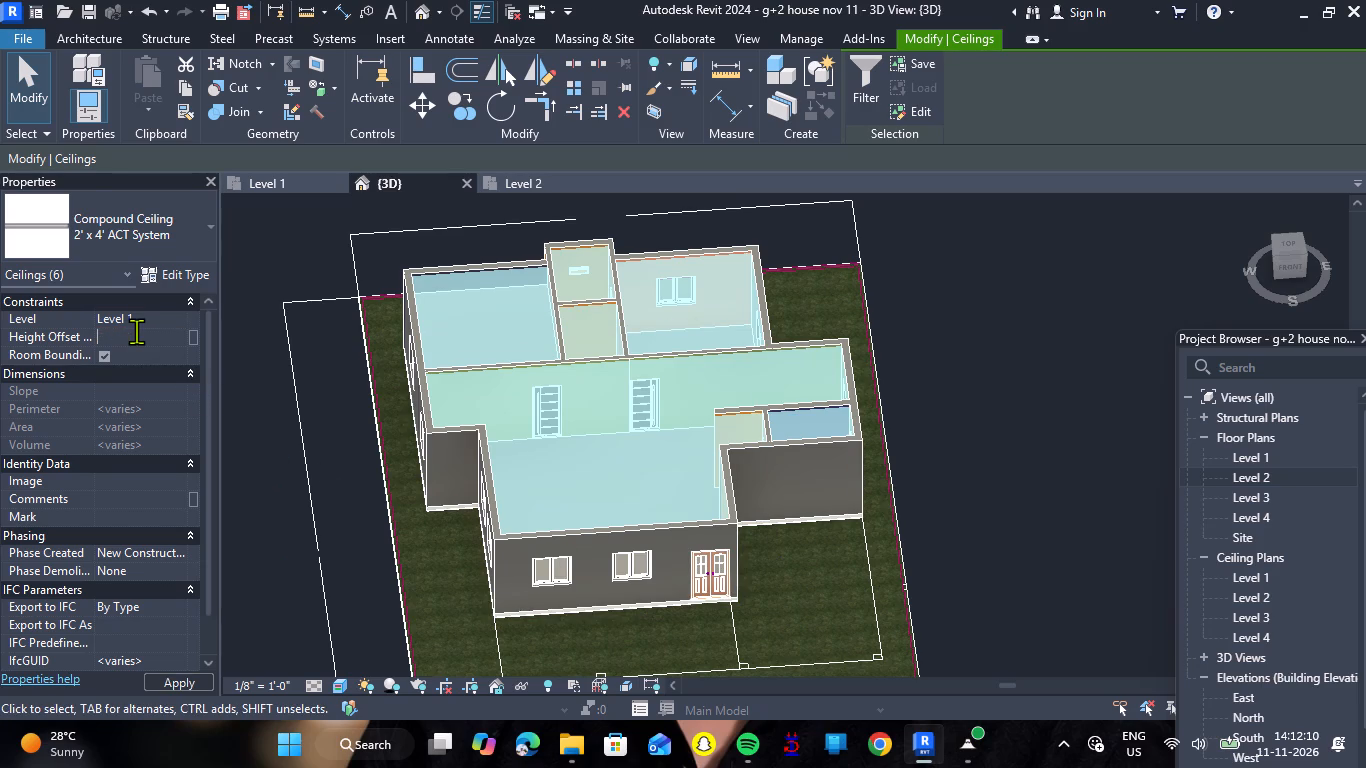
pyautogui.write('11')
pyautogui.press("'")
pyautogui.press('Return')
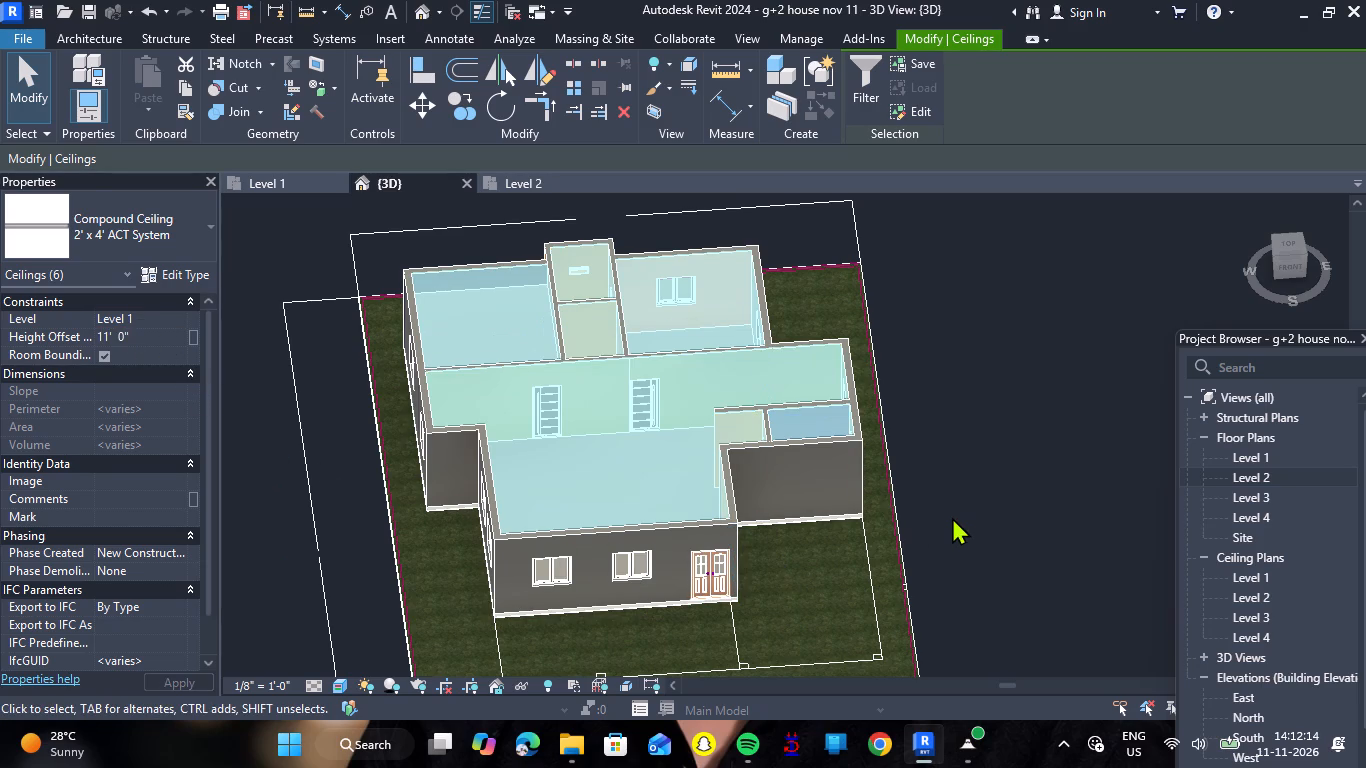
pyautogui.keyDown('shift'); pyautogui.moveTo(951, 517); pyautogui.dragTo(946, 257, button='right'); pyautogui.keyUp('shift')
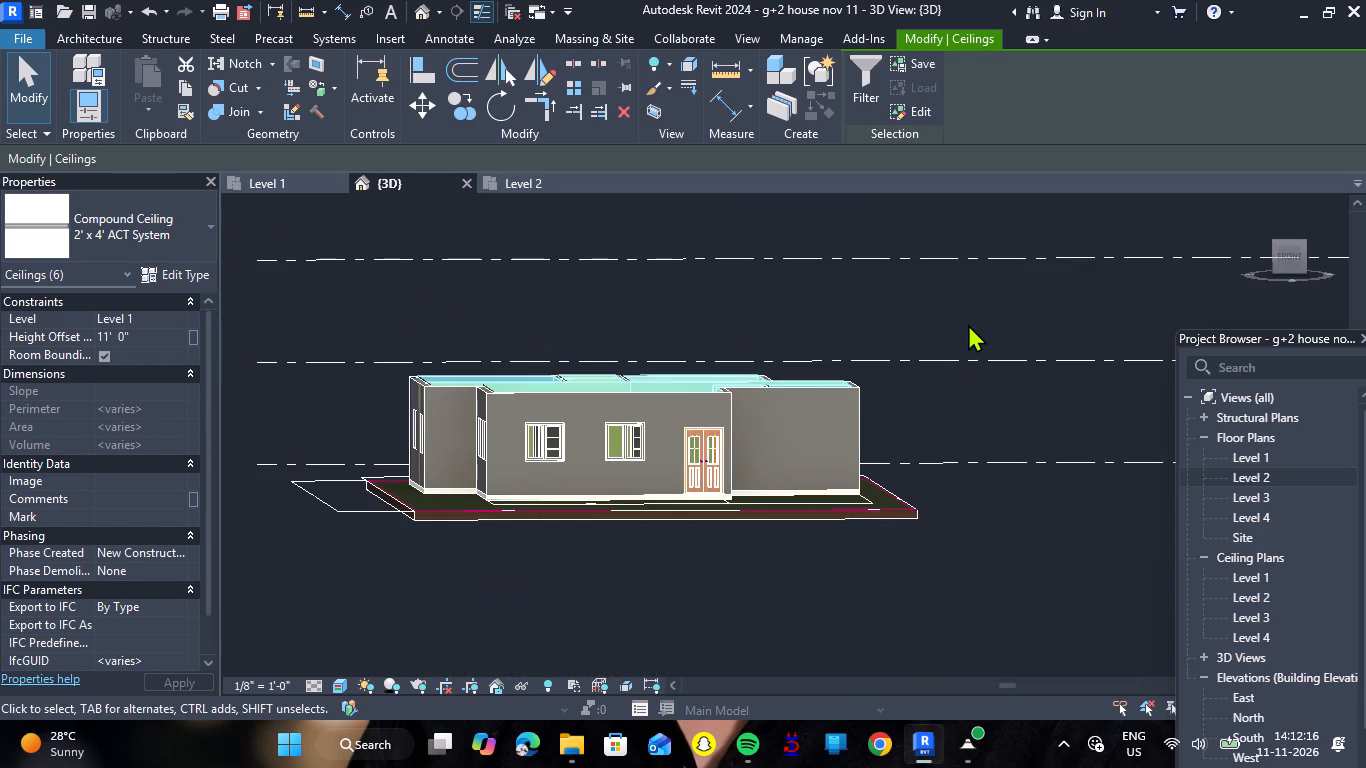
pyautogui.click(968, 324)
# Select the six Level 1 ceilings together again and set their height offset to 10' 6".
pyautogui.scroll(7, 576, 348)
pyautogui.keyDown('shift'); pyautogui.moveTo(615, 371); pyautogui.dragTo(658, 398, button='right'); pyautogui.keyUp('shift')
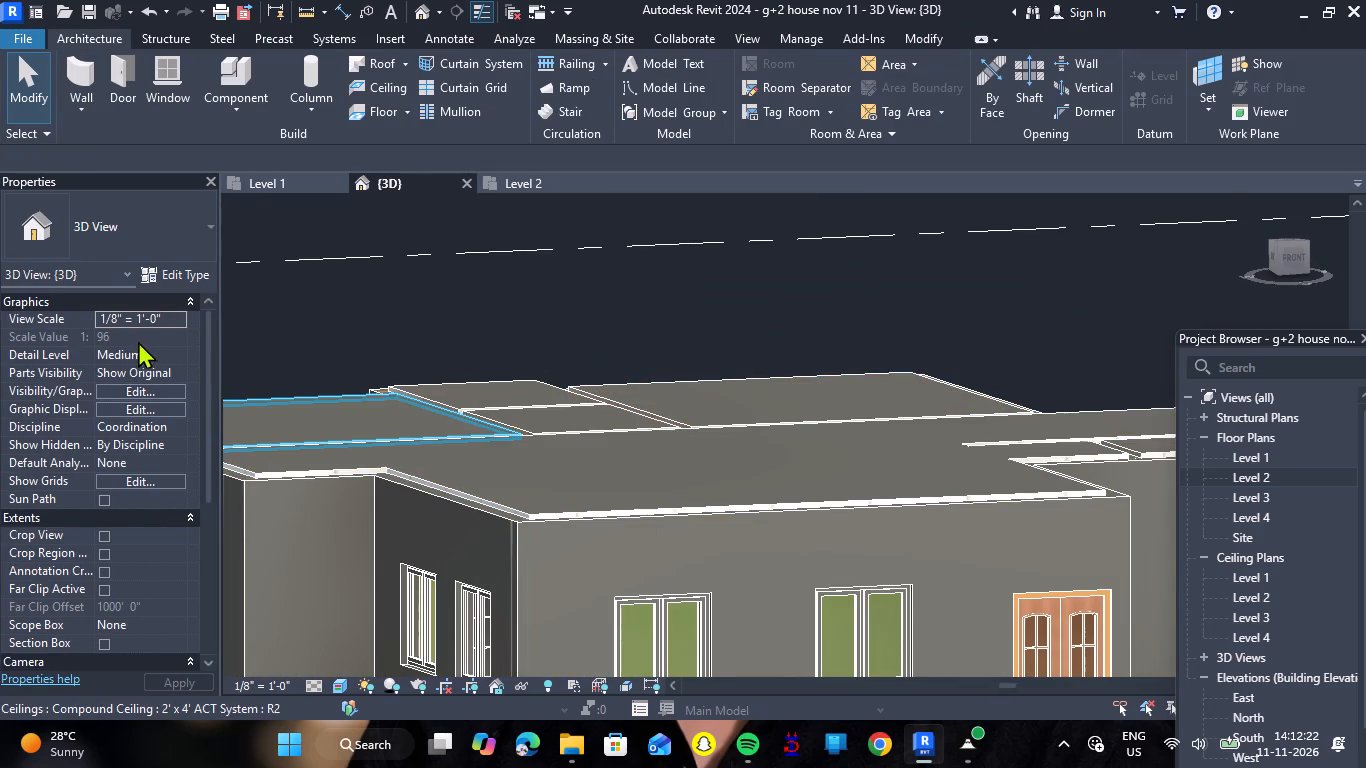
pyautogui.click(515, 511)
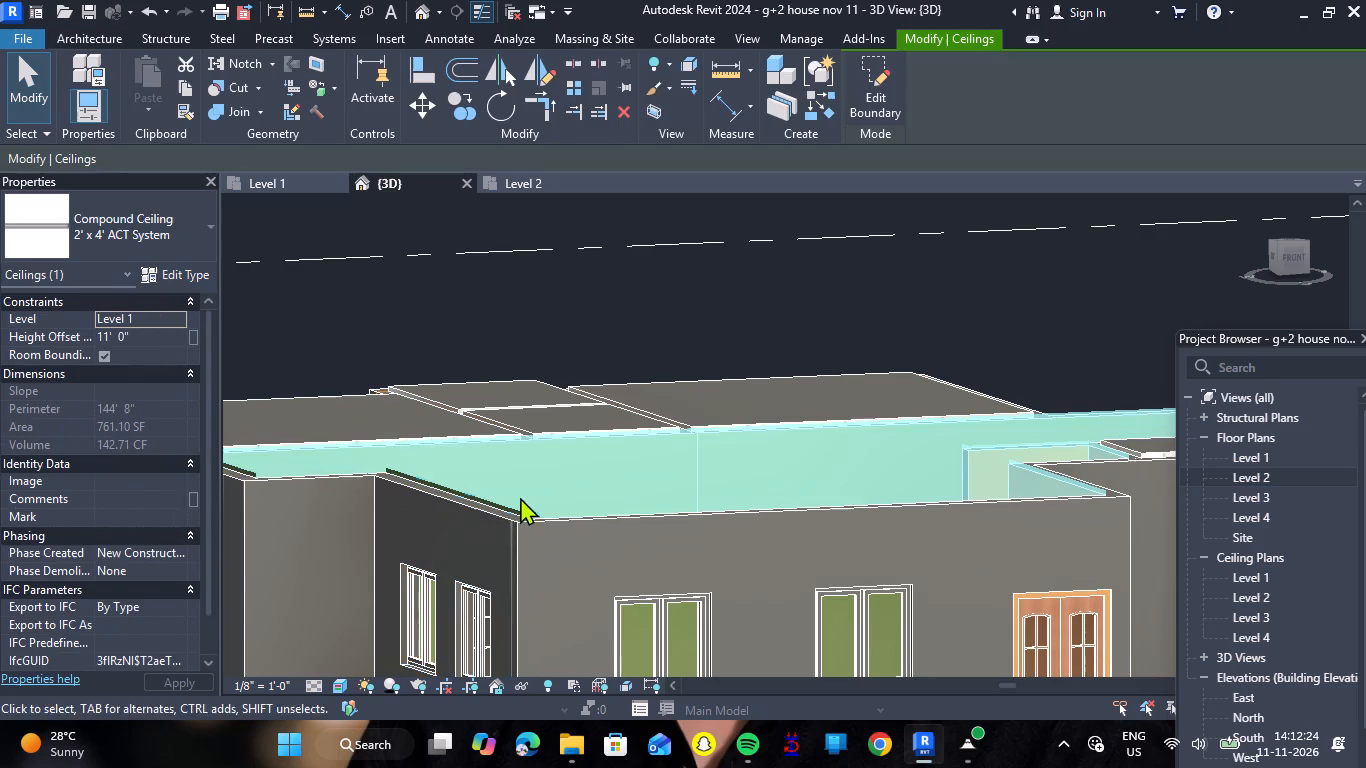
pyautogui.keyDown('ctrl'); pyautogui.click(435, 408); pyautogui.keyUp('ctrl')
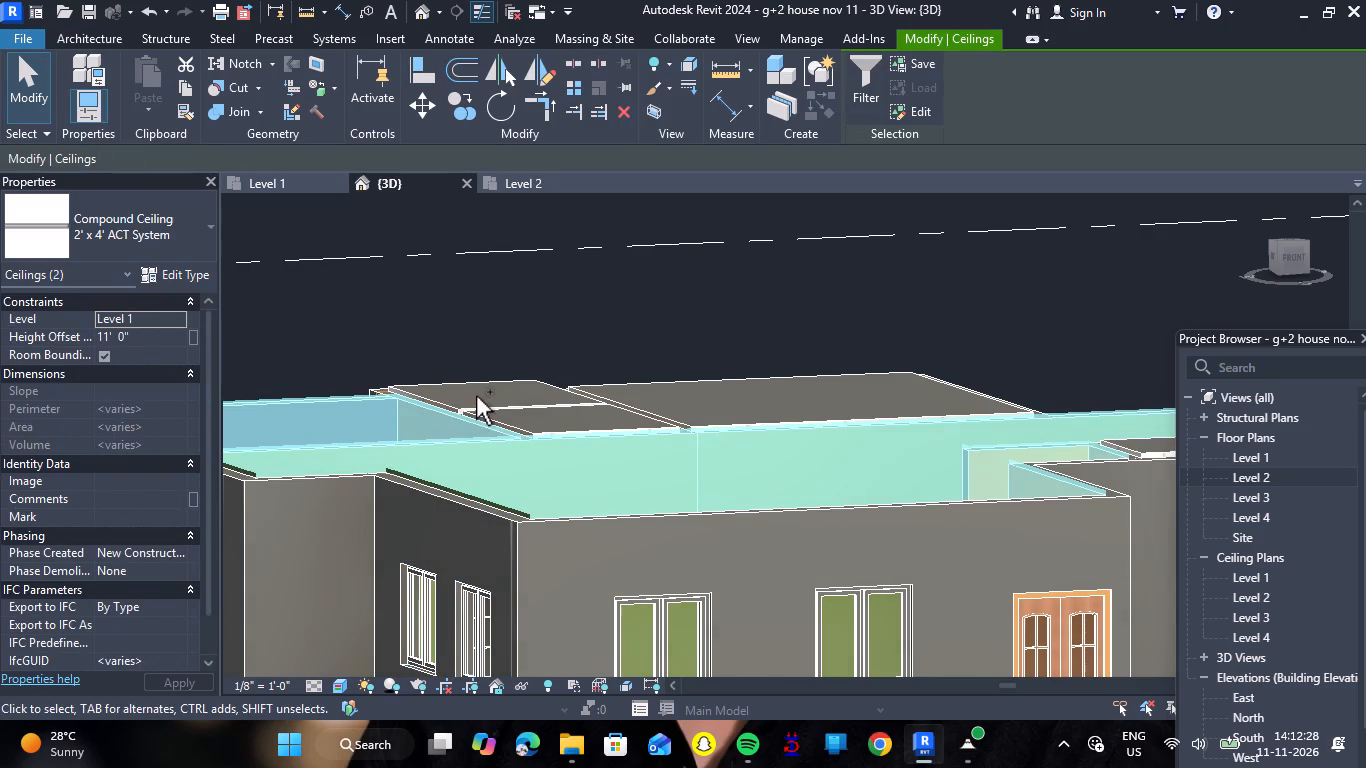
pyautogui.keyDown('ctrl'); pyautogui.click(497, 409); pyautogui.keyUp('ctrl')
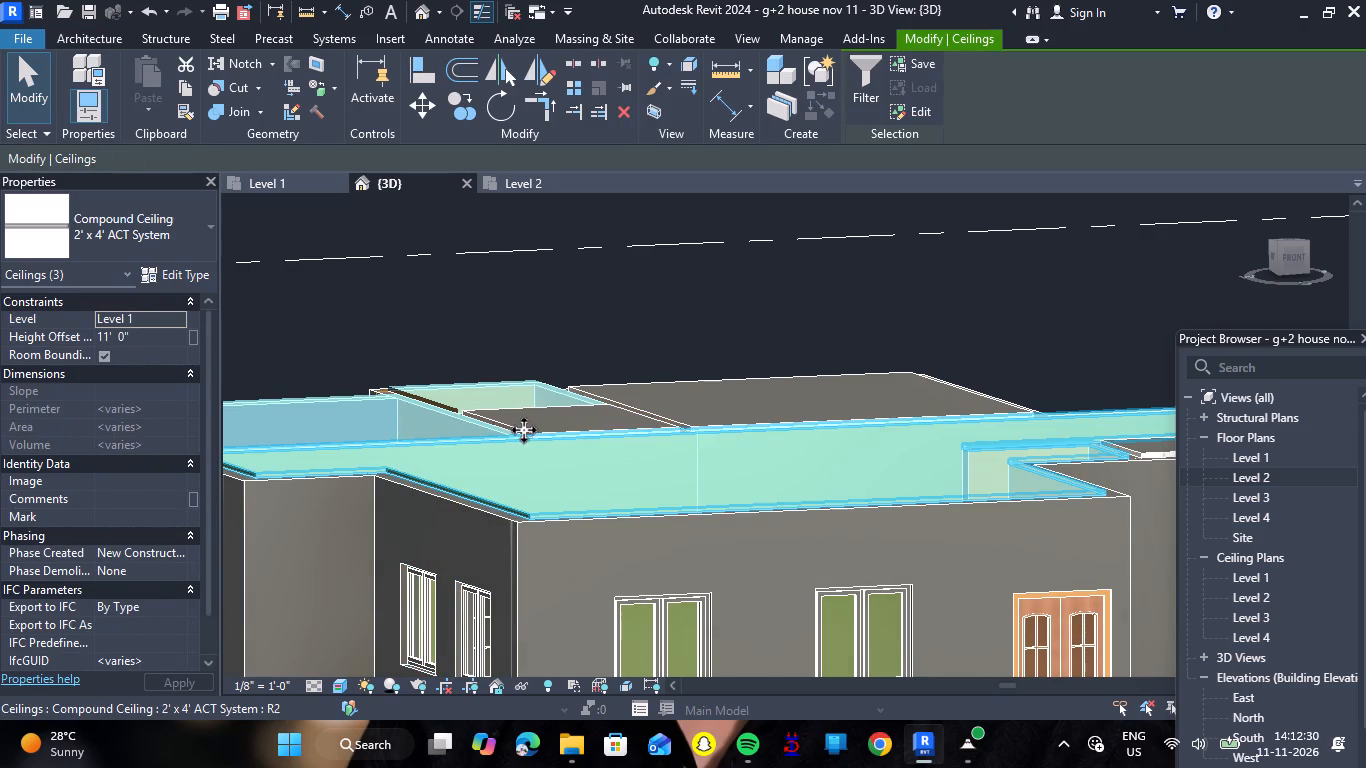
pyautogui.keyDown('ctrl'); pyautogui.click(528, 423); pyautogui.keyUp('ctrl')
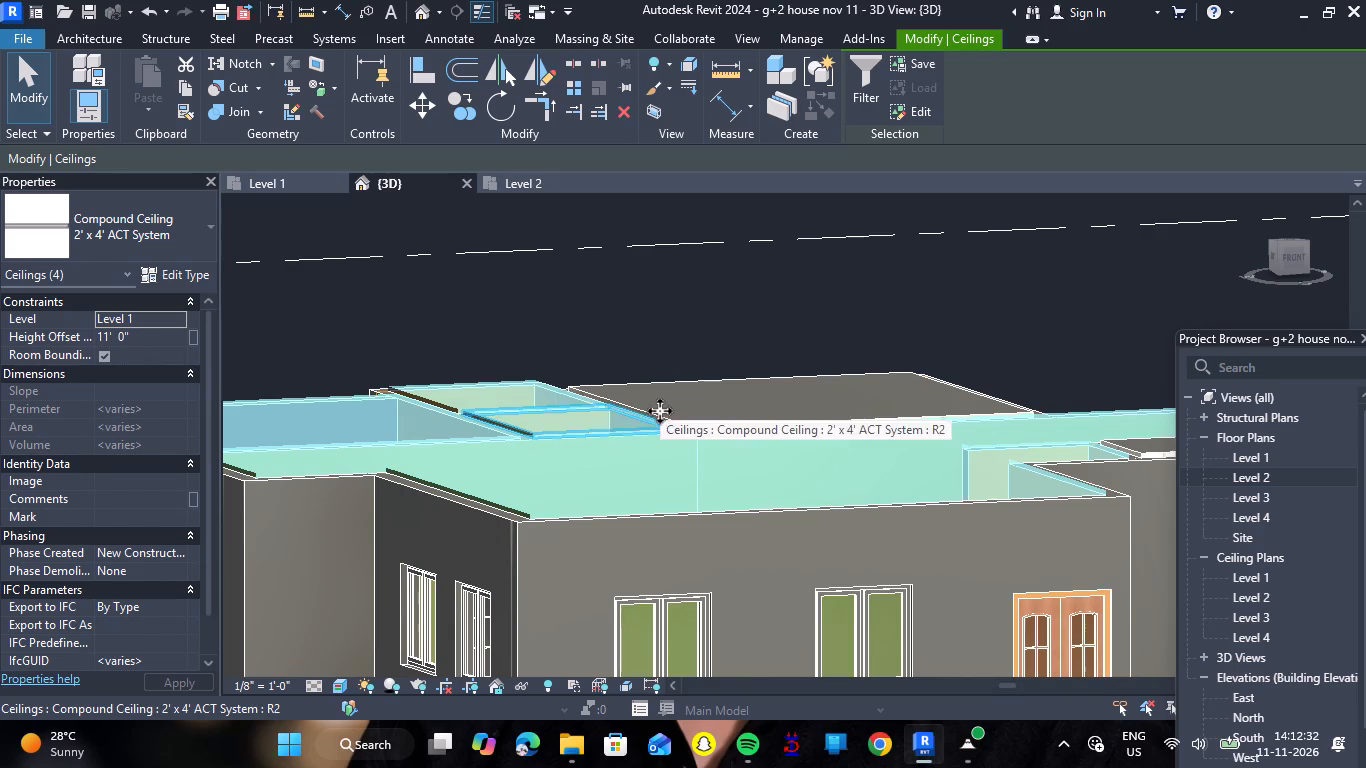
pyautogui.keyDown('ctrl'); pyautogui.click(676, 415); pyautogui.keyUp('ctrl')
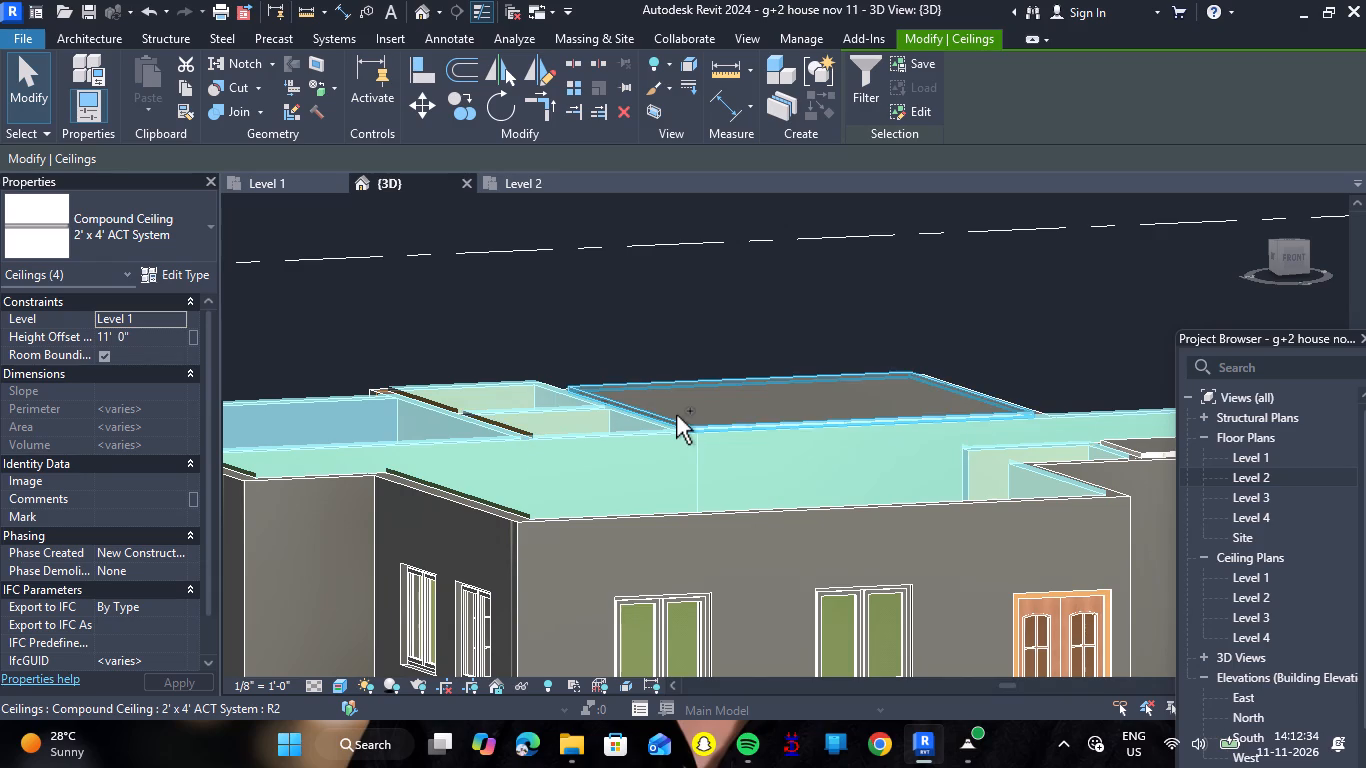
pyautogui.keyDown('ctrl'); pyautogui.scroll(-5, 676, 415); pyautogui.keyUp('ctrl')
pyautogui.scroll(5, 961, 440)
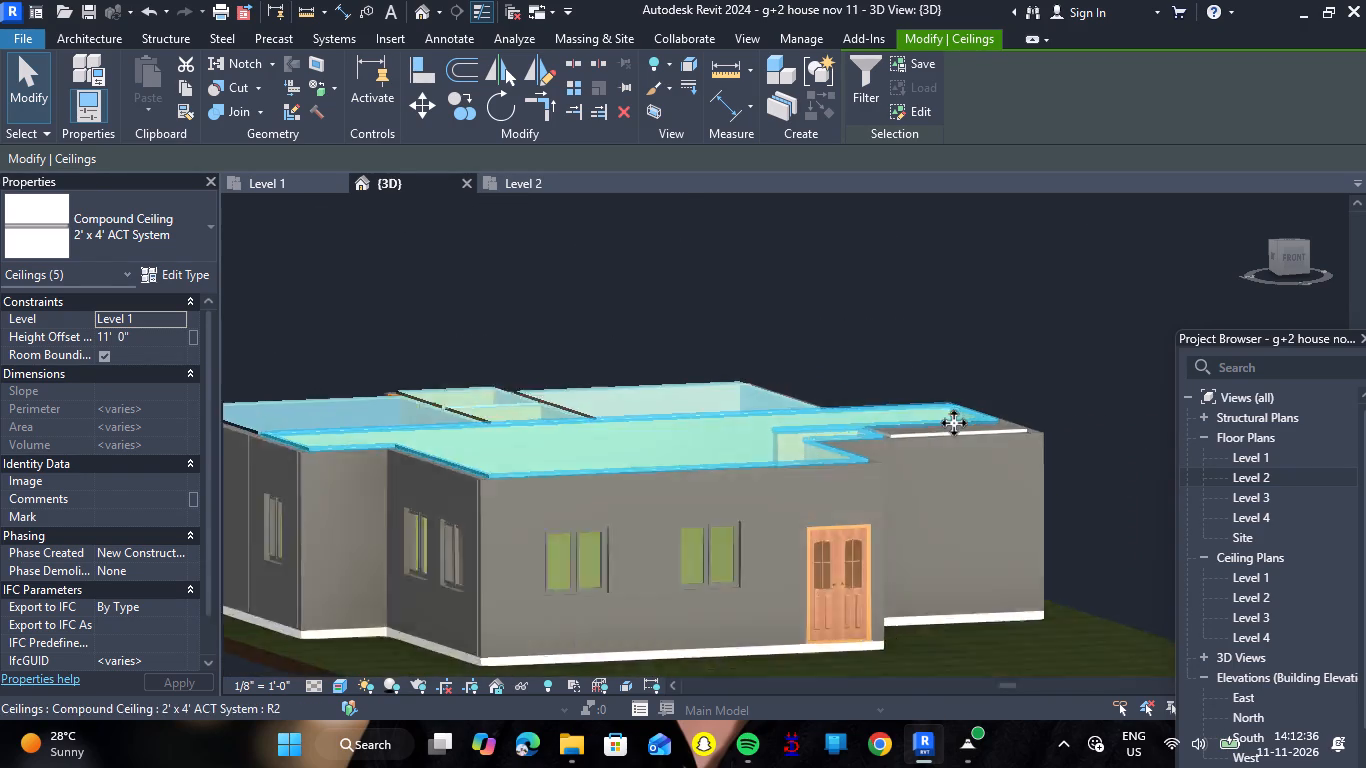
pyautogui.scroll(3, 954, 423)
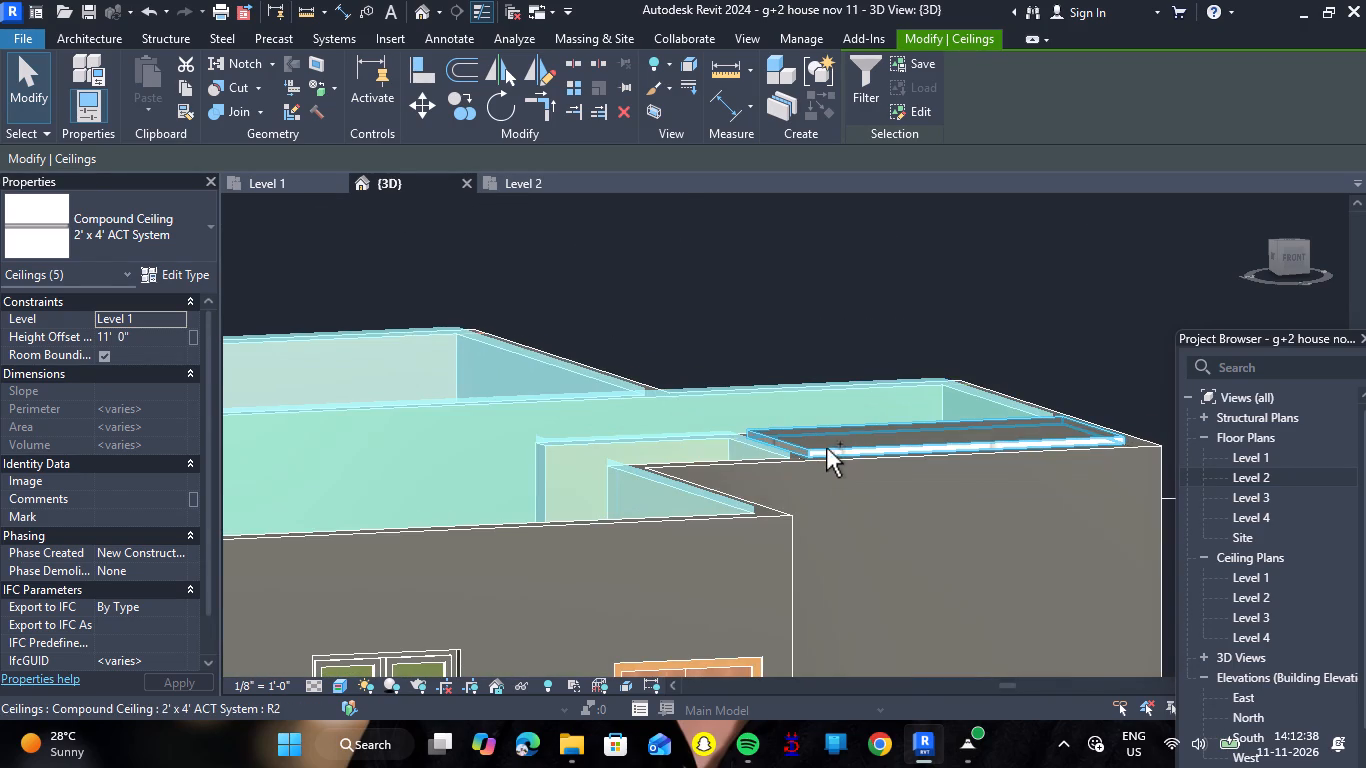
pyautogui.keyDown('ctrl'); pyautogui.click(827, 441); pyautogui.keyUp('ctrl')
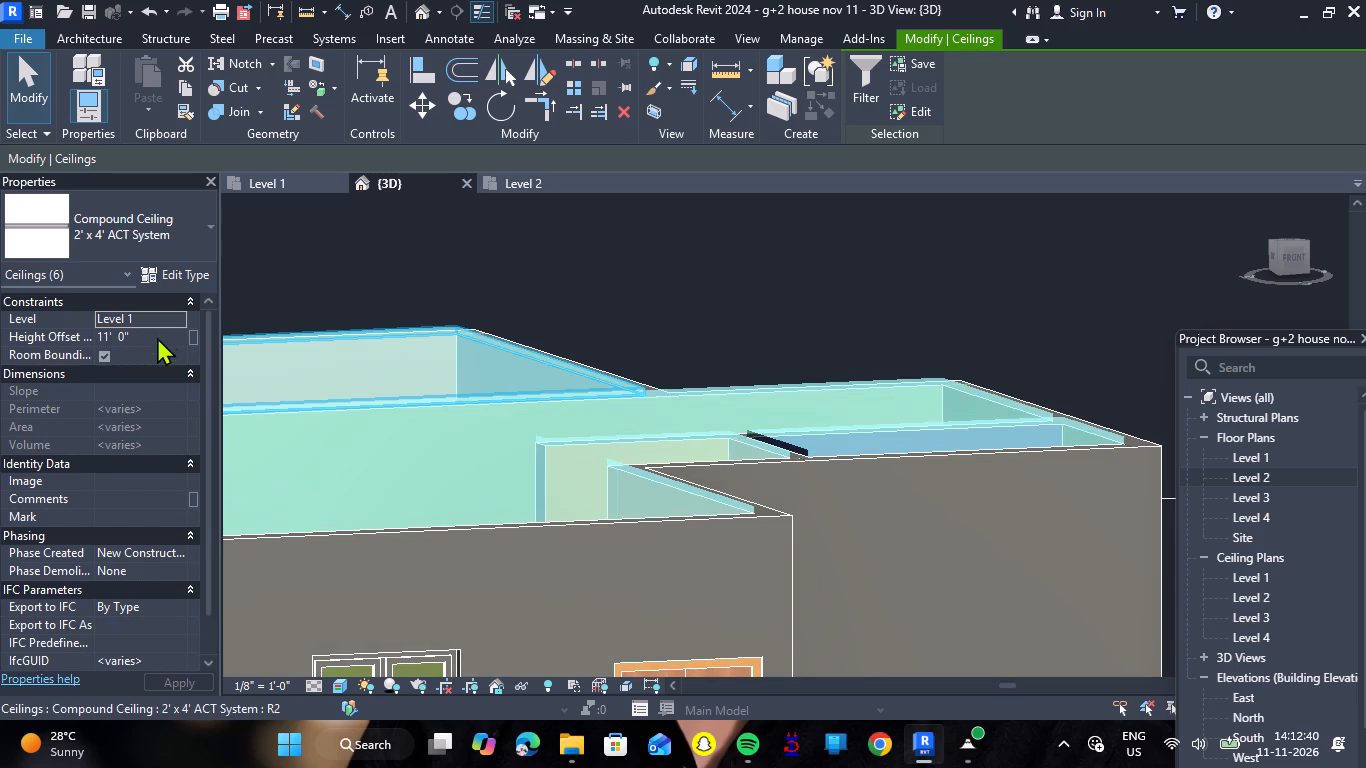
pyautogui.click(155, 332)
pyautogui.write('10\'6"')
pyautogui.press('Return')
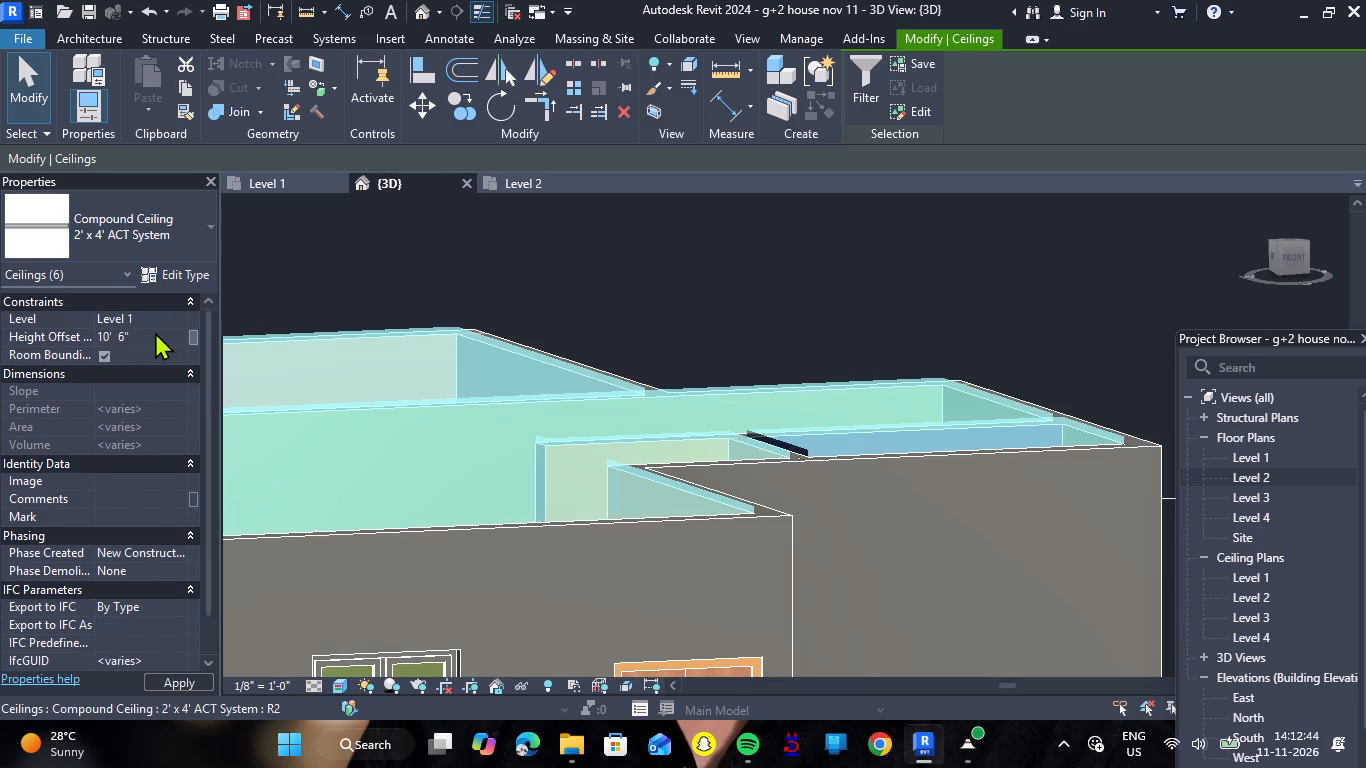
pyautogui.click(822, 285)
# Examine the ceilings against the wall tops from above and around the house.
pyautogui.scroll(-2, 707, 288)
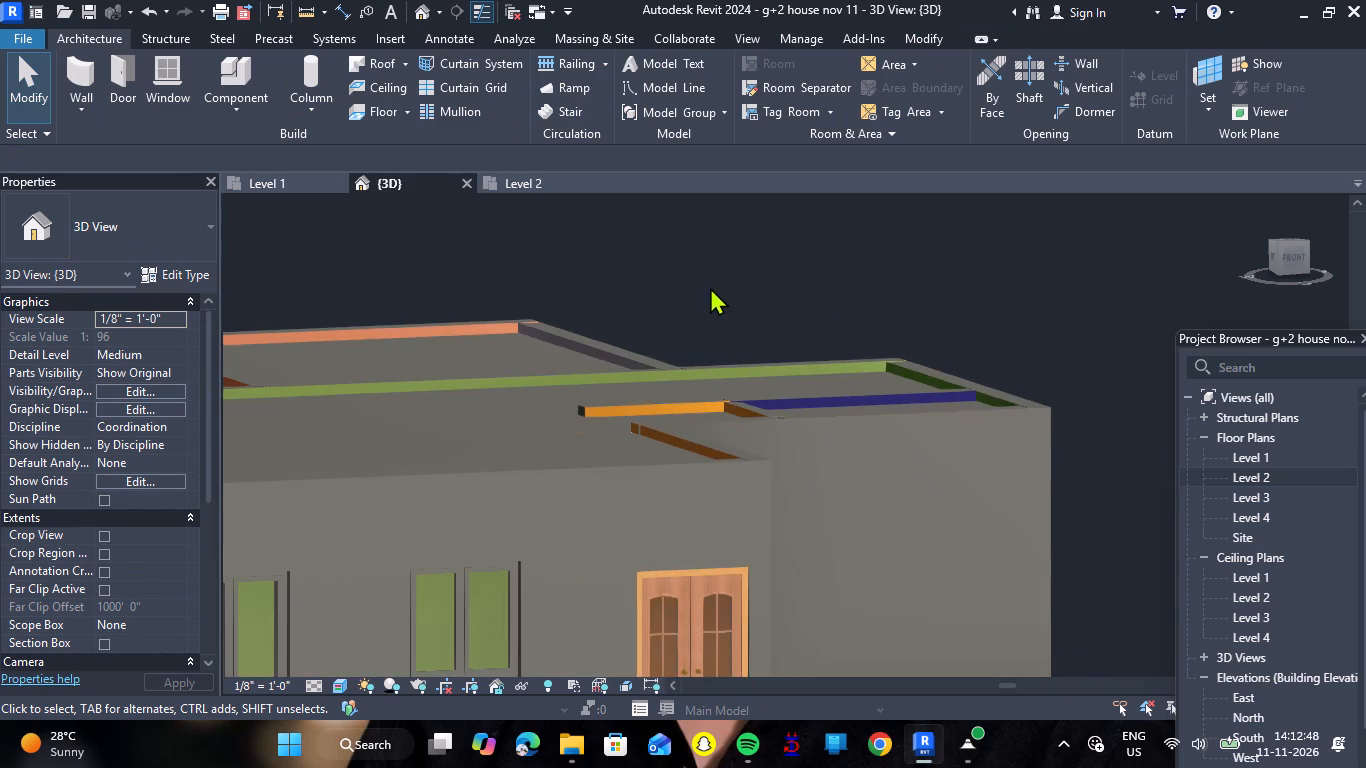
pyautogui.keyDown('shift'); pyautogui.moveTo(714, 292); pyautogui.dragTo(686, 434, button='right'); pyautogui.keyUp('shift')
pyautogui.scroll(-3, 686, 434)
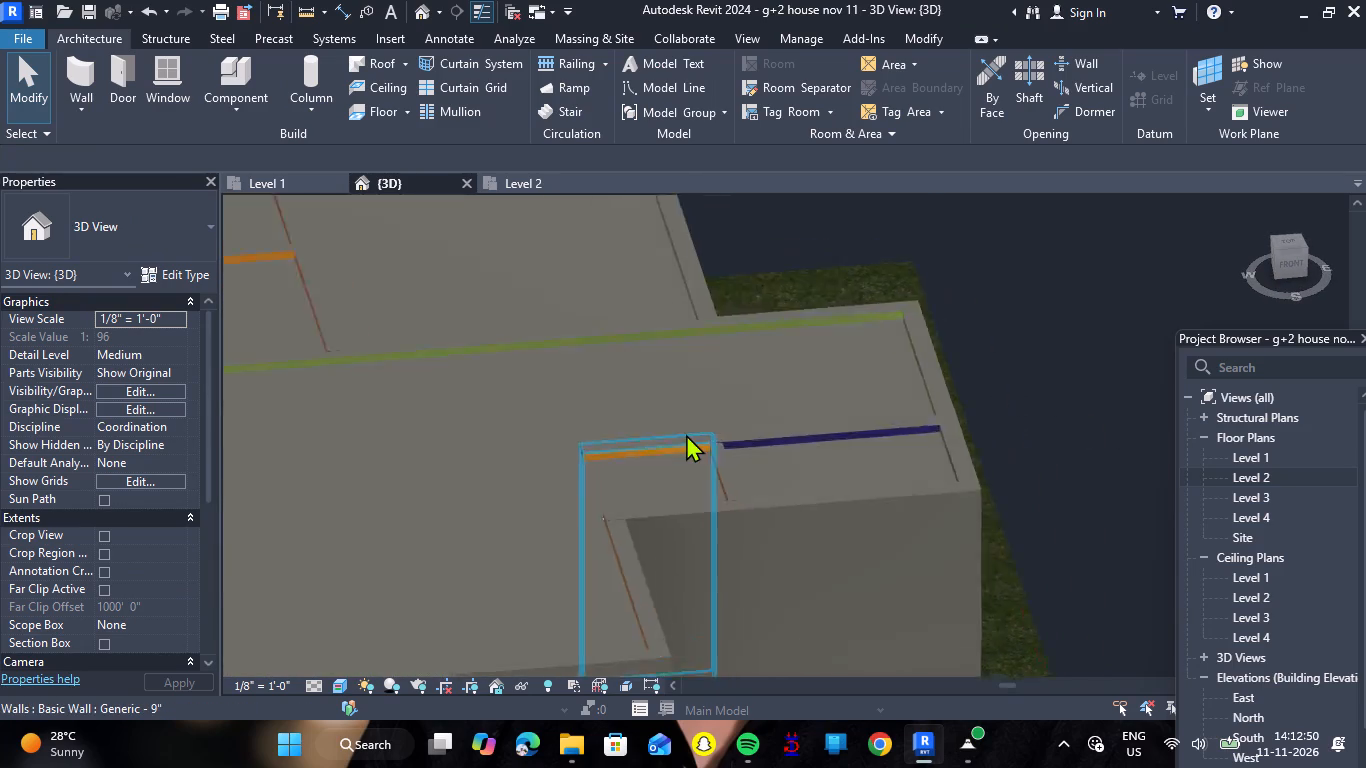
pyautogui.scroll(-2, 686, 434)
pyautogui.scroll(-3, 945, 417)
pyautogui.keyDown('shift'); pyautogui.moveTo(974, 422); pyautogui.dragTo(914, 488, button='right'); pyautogui.keyUp('shift')
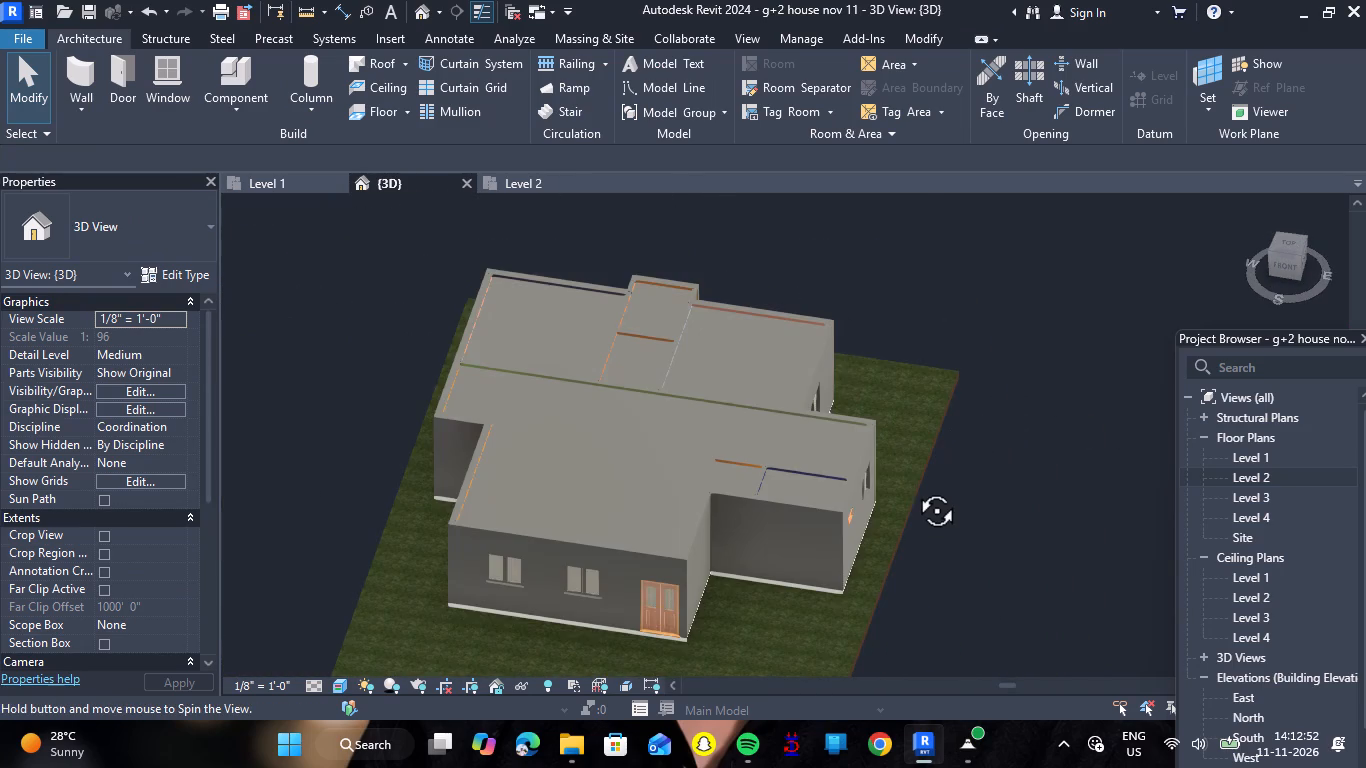
pyautogui.keyDown('shift'); pyautogui.moveTo(914, 488); pyautogui.dragTo(923, 476, button='right'); pyautogui.keyUp('shift')
# Open the Level 2 floor plan and bring the whole upper-floor layout into view.
pyautogui.click(530, 173)
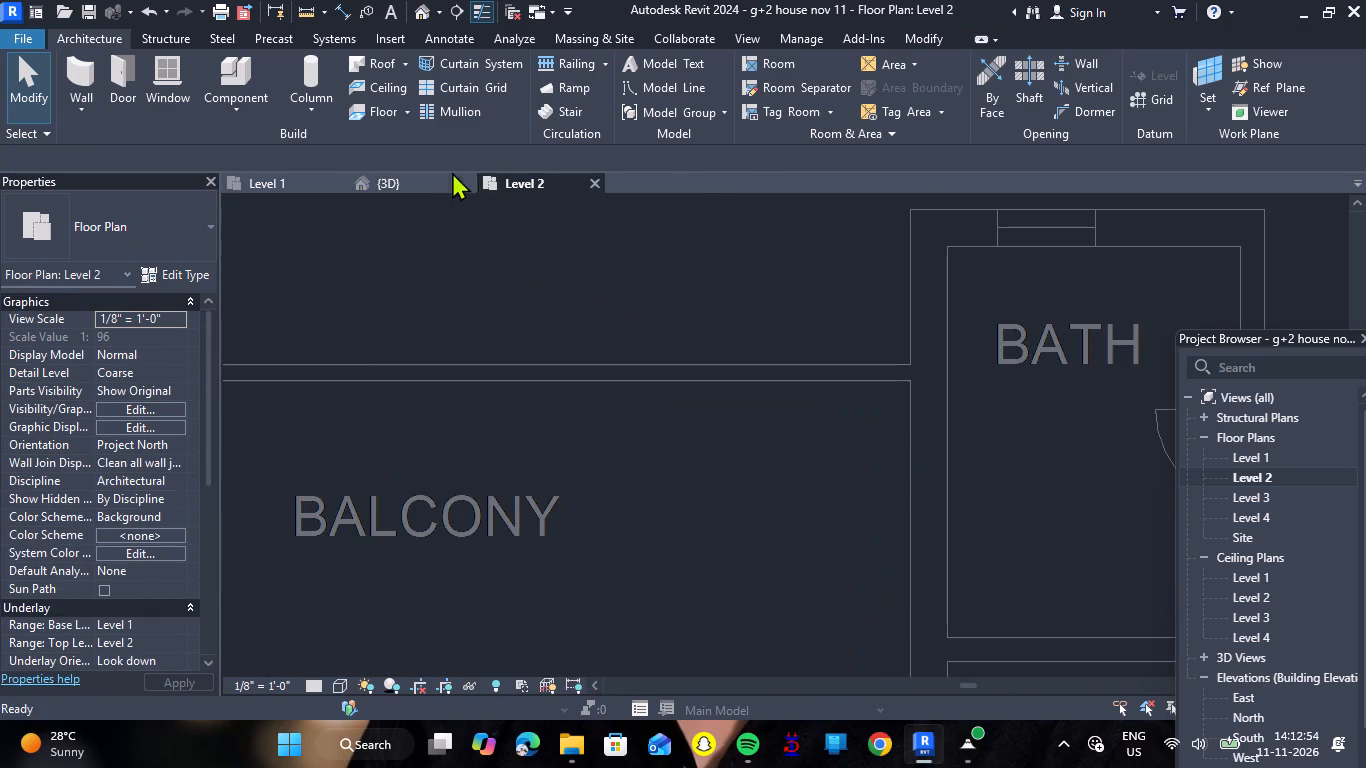
pyautogui.scroll(-5, 480, 198)
pyautogui.scroll(-5, 569, 303)
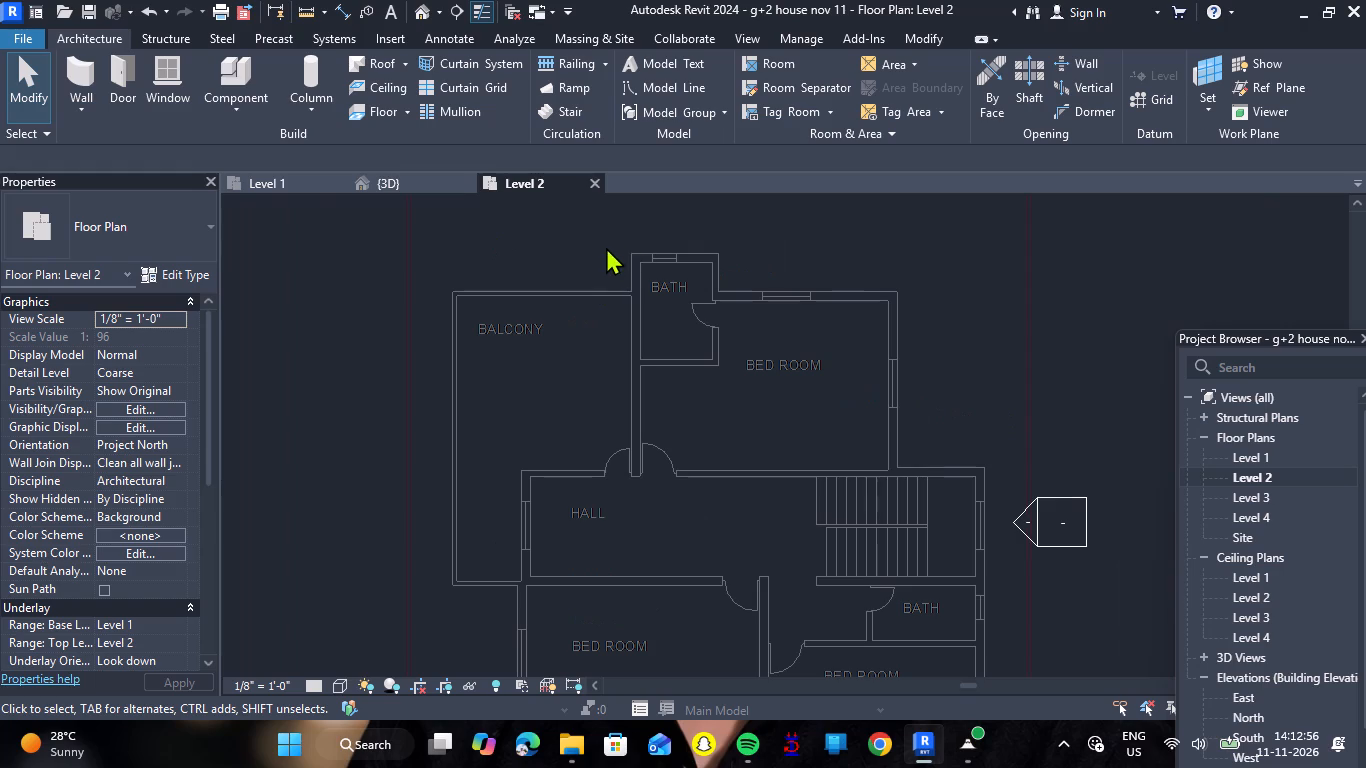
pyautogui.scroll(1, 661, 220)
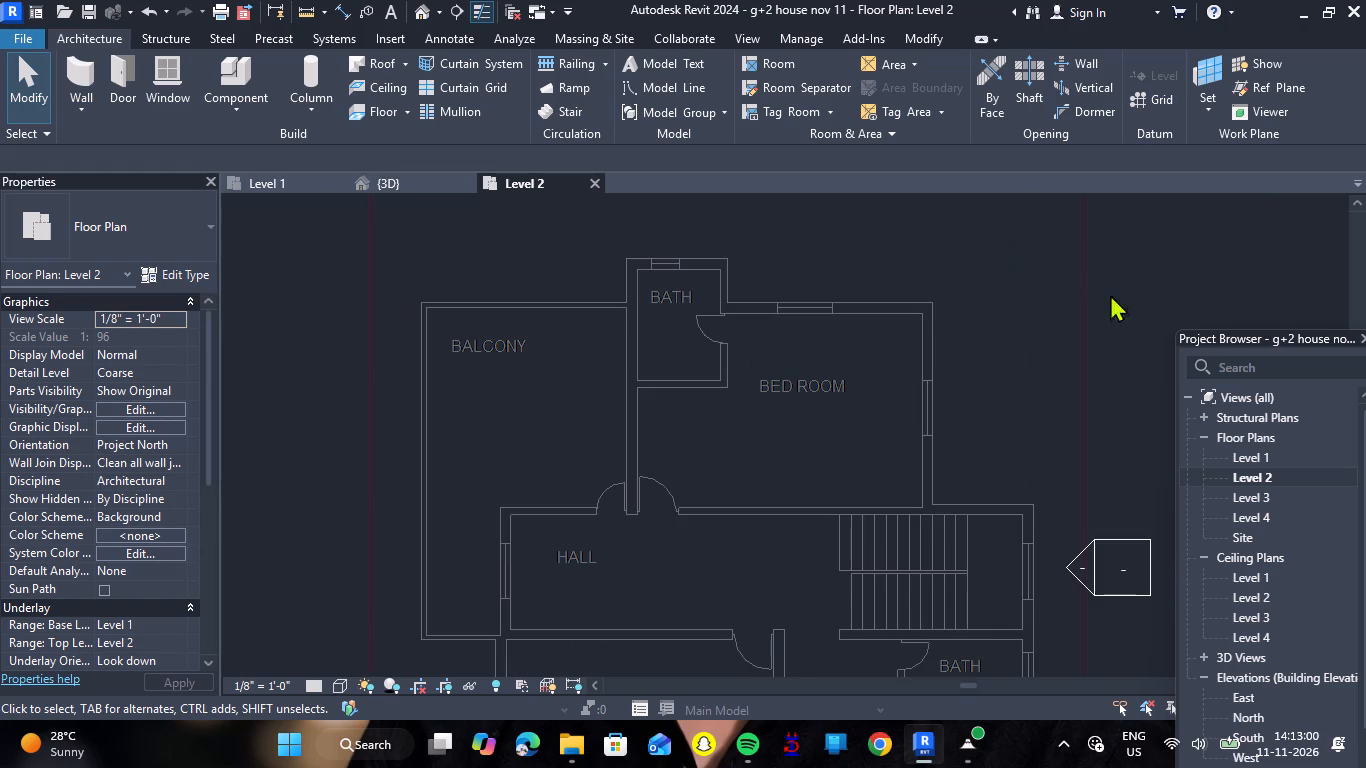
# Move the floating Project Browser higher so that more of its view list fits on screen.
pyautogui.moveTo(1304, 338); pyautogui.dragTo(1299, 232)
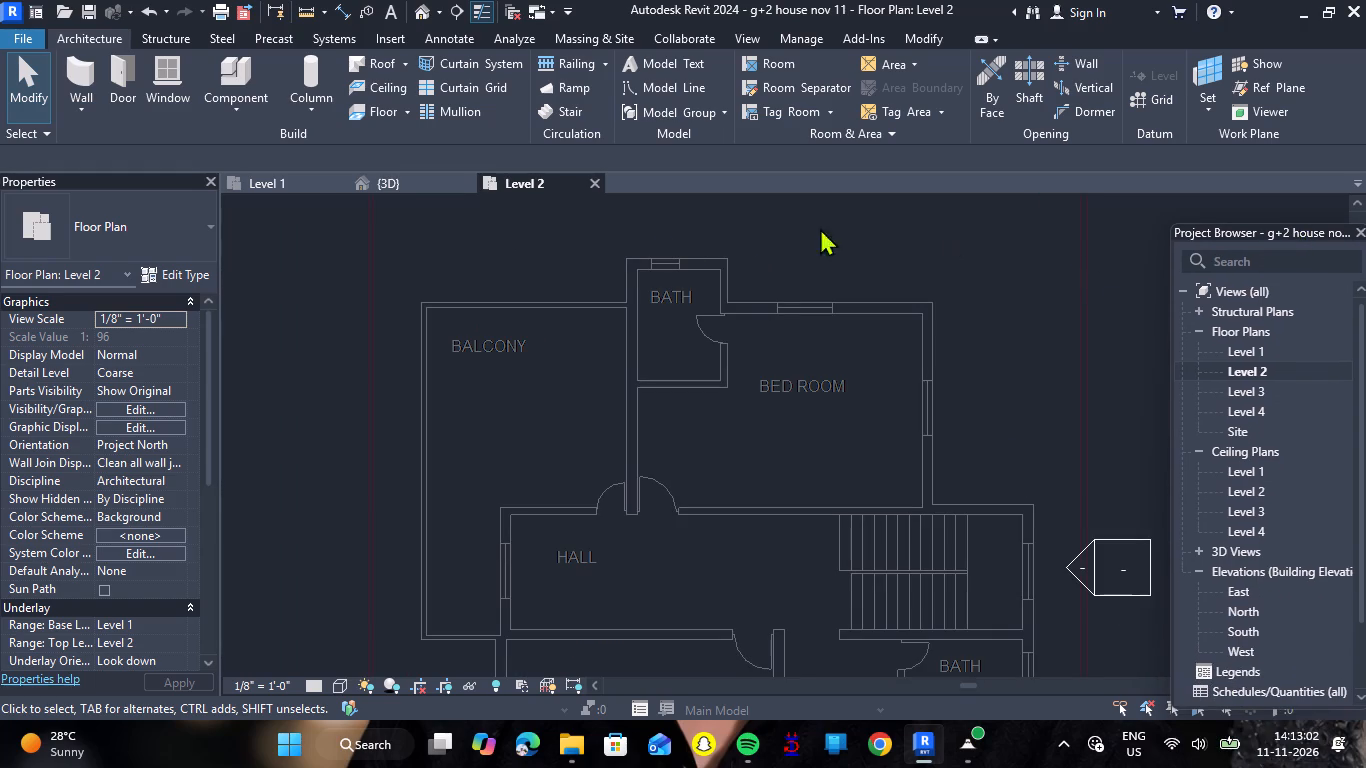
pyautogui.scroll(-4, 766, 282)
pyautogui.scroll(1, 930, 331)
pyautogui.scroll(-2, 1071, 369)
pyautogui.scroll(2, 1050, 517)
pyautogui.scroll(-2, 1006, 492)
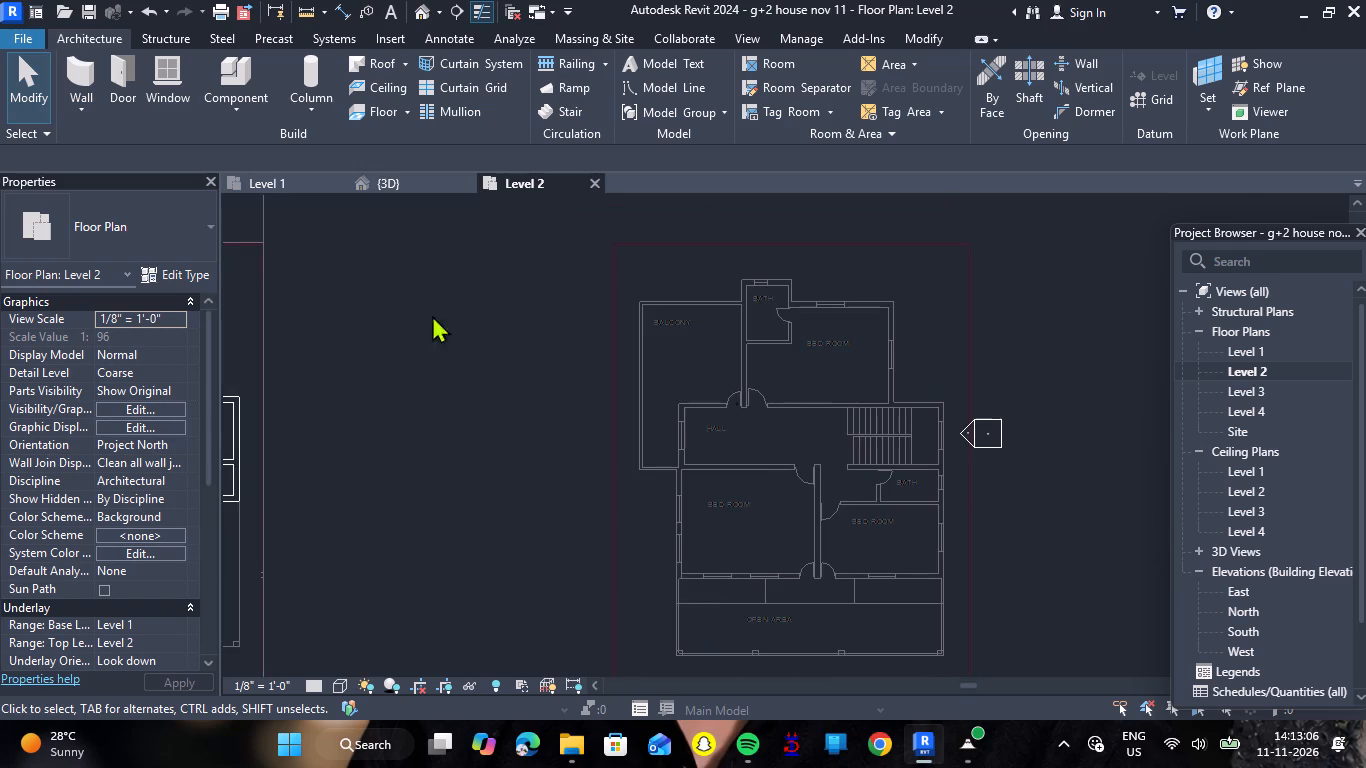
# Start a Generic - 12" floor on Level 2 and pick the imported plan's outer lines around the balcony, upper bath and top bedroom wall.
pyautogui.click(386, 105)
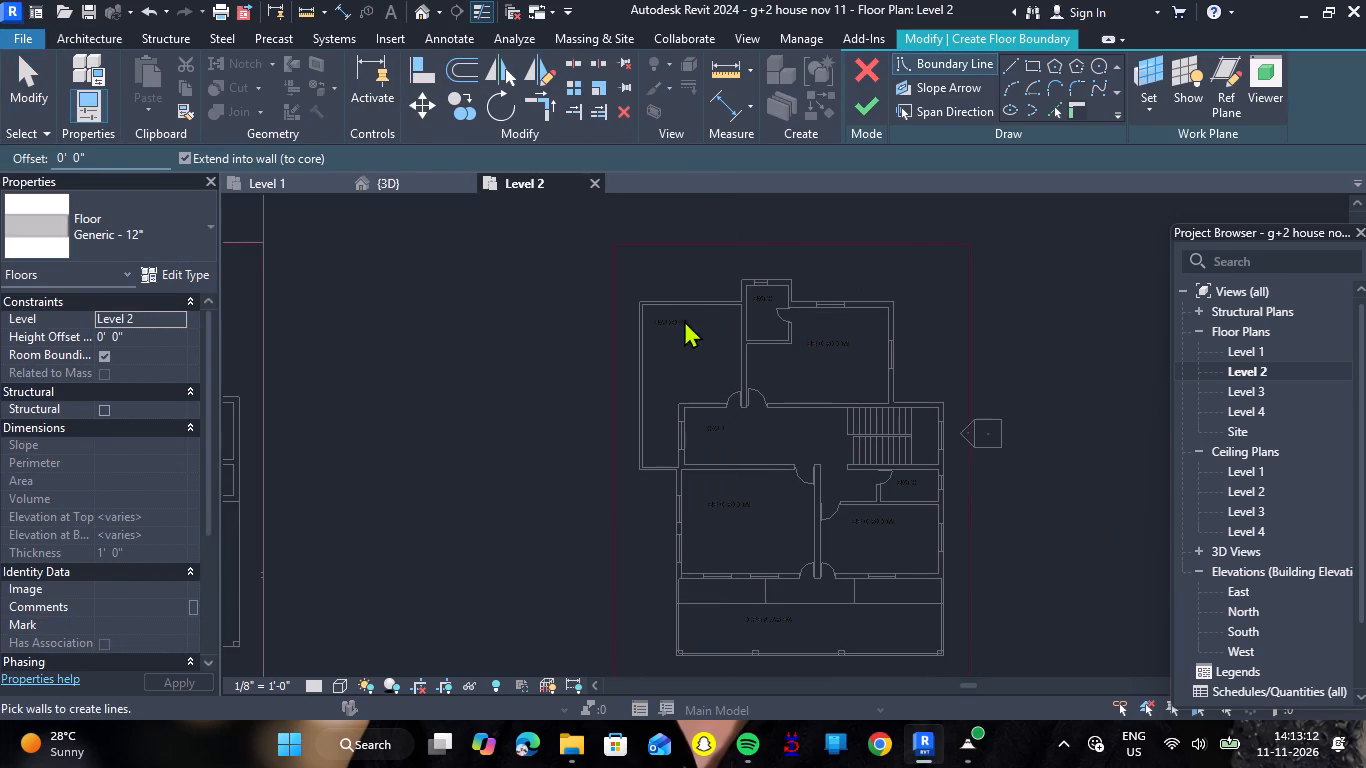
pyautogui.click(1048, 103)
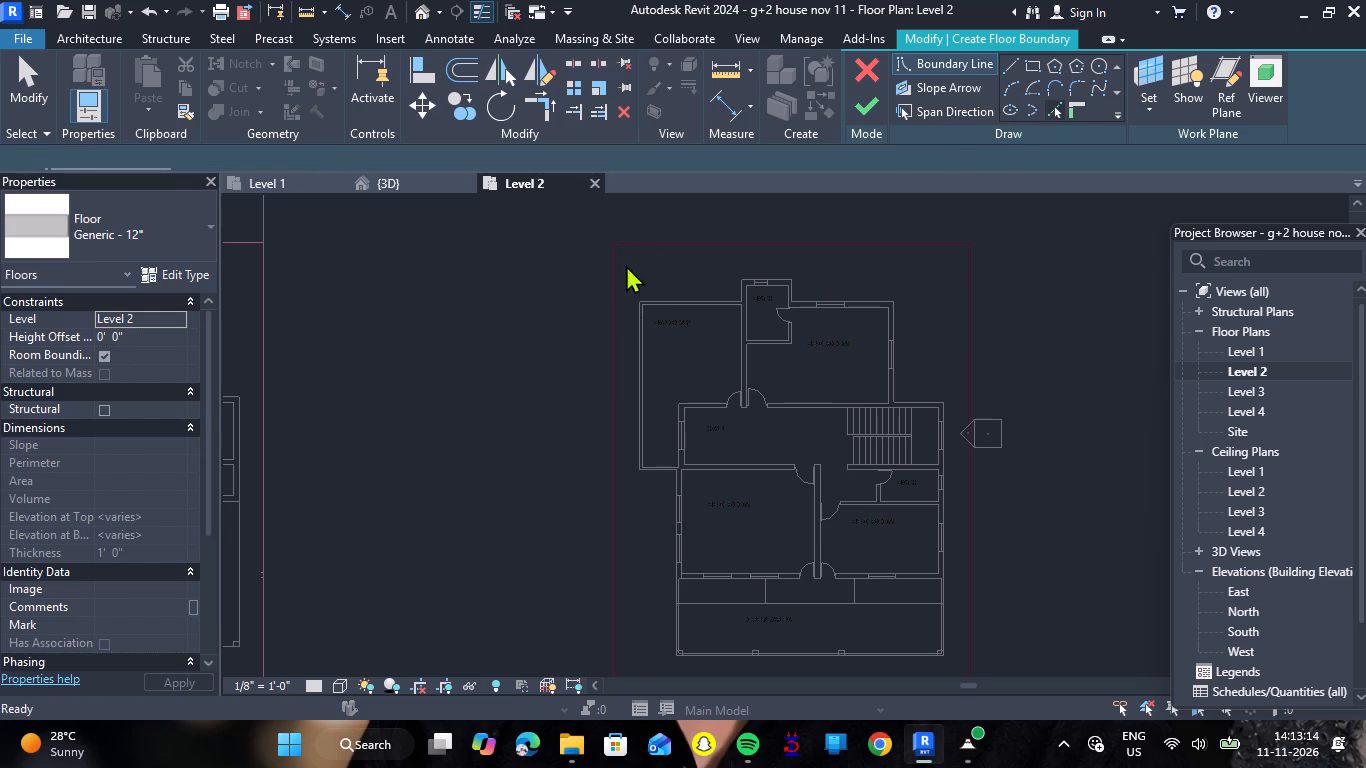
pyautogui.click(633, 359)
pyautogui.scroll(6, 657, 275)
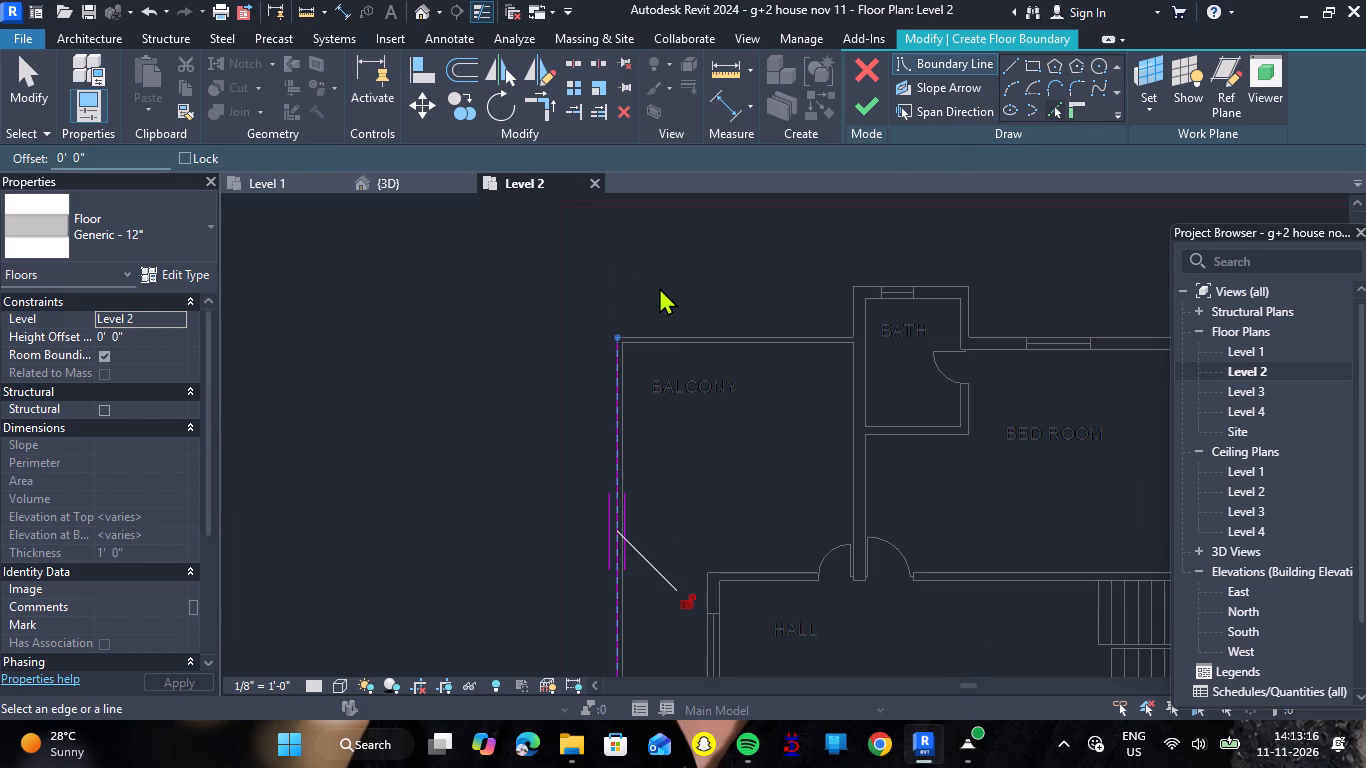
pyautogui.click(699, 331)
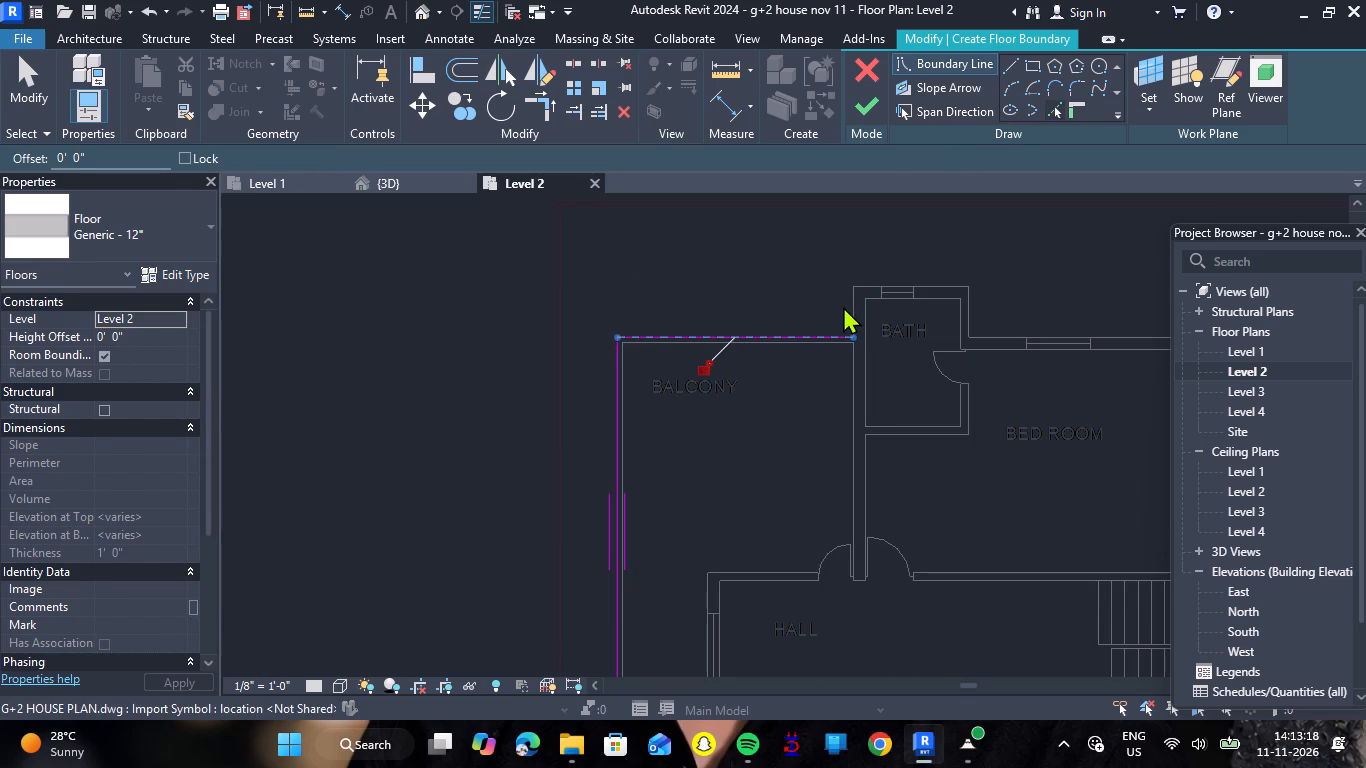
pyautogui.click(853, 301)
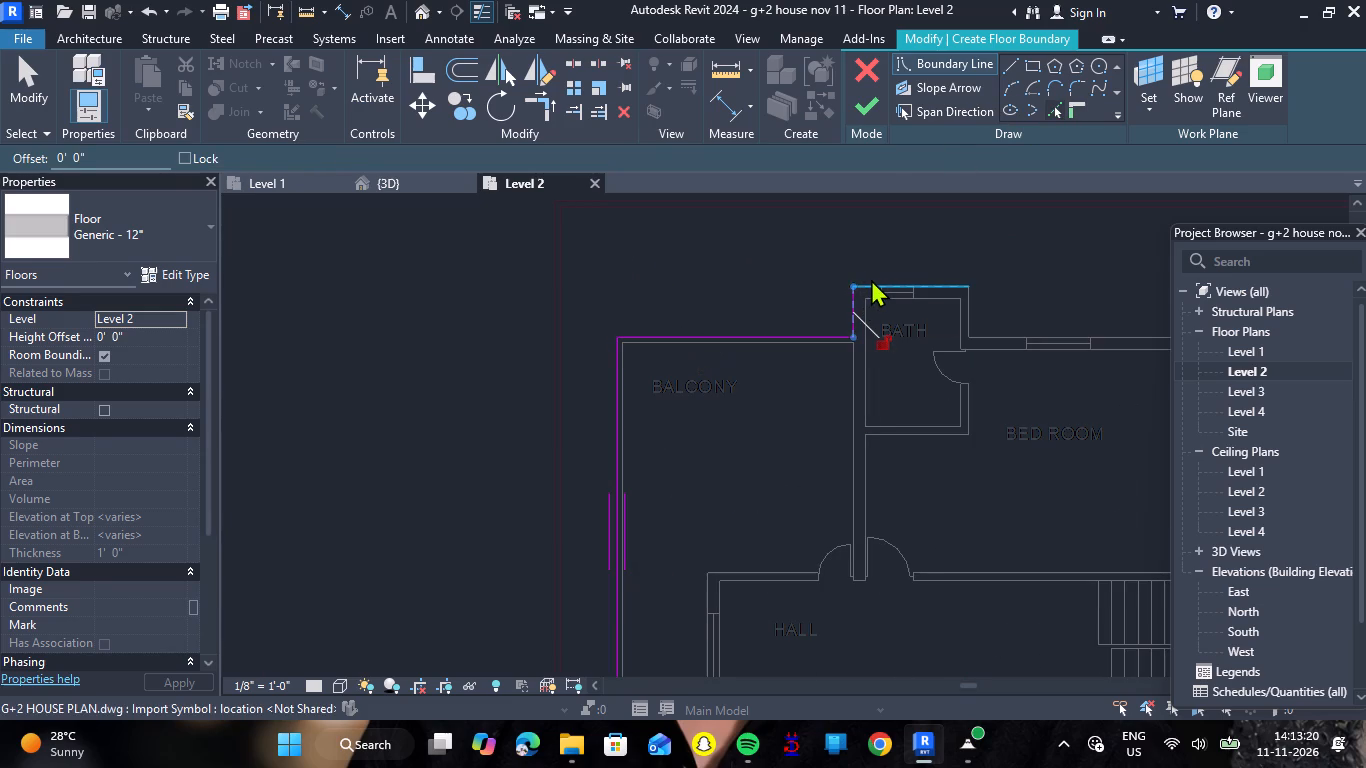
pyautogui.click(871, 280)
pyautogui.click(973, 307)
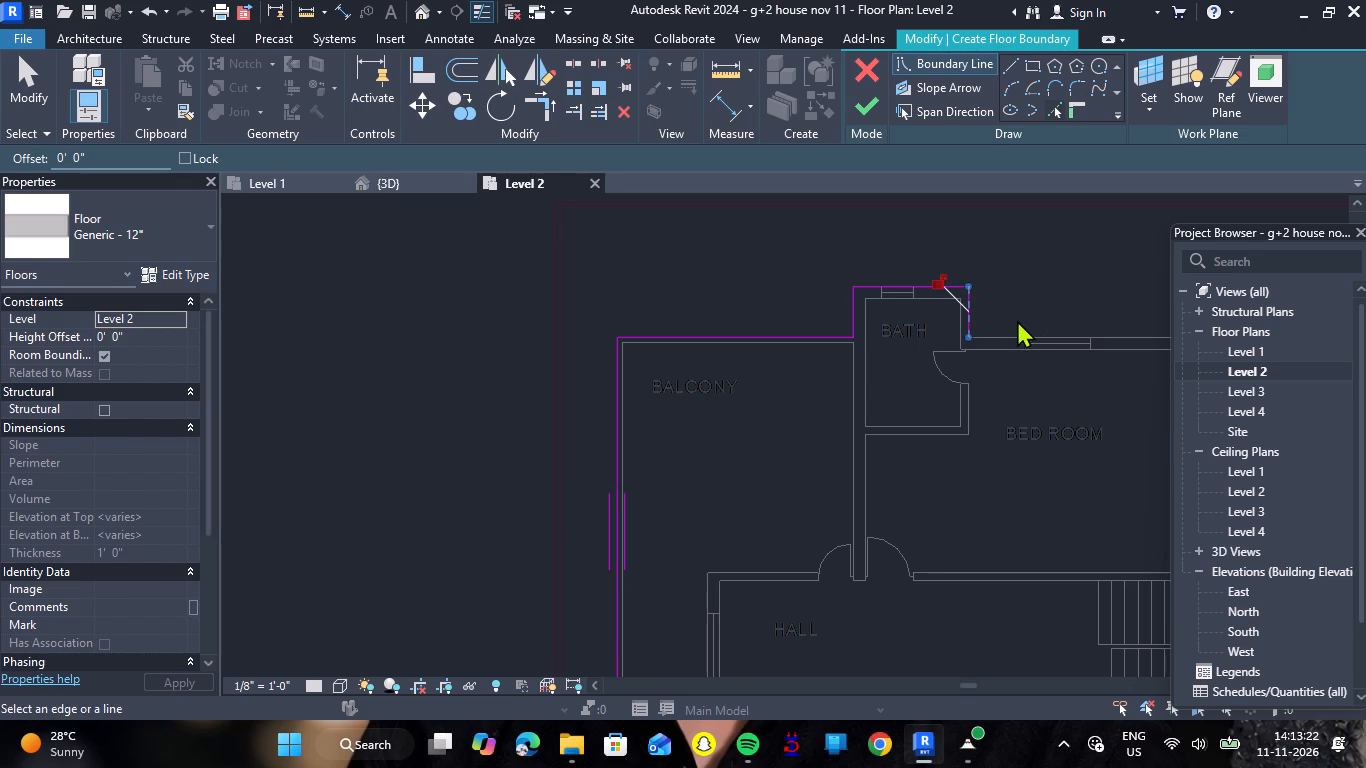
pyautogui.click(1005, 332)
# Continue the floor boundary along the outer lines of the top bedroom, staircase side and open area, then up the lower bedroom's outer side.
pyautogui.scroll(-8, 971, 280)
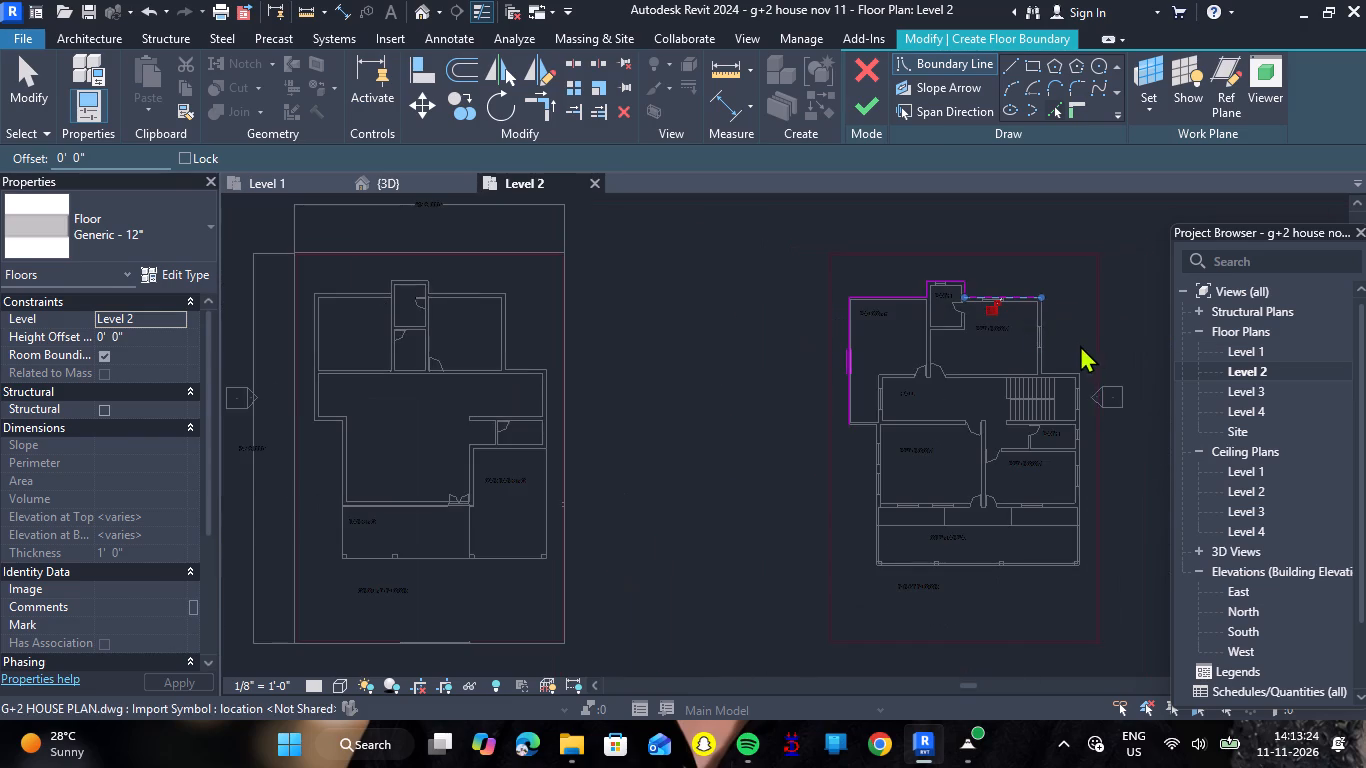
pyautogui.scroll(7, 1078, 345)
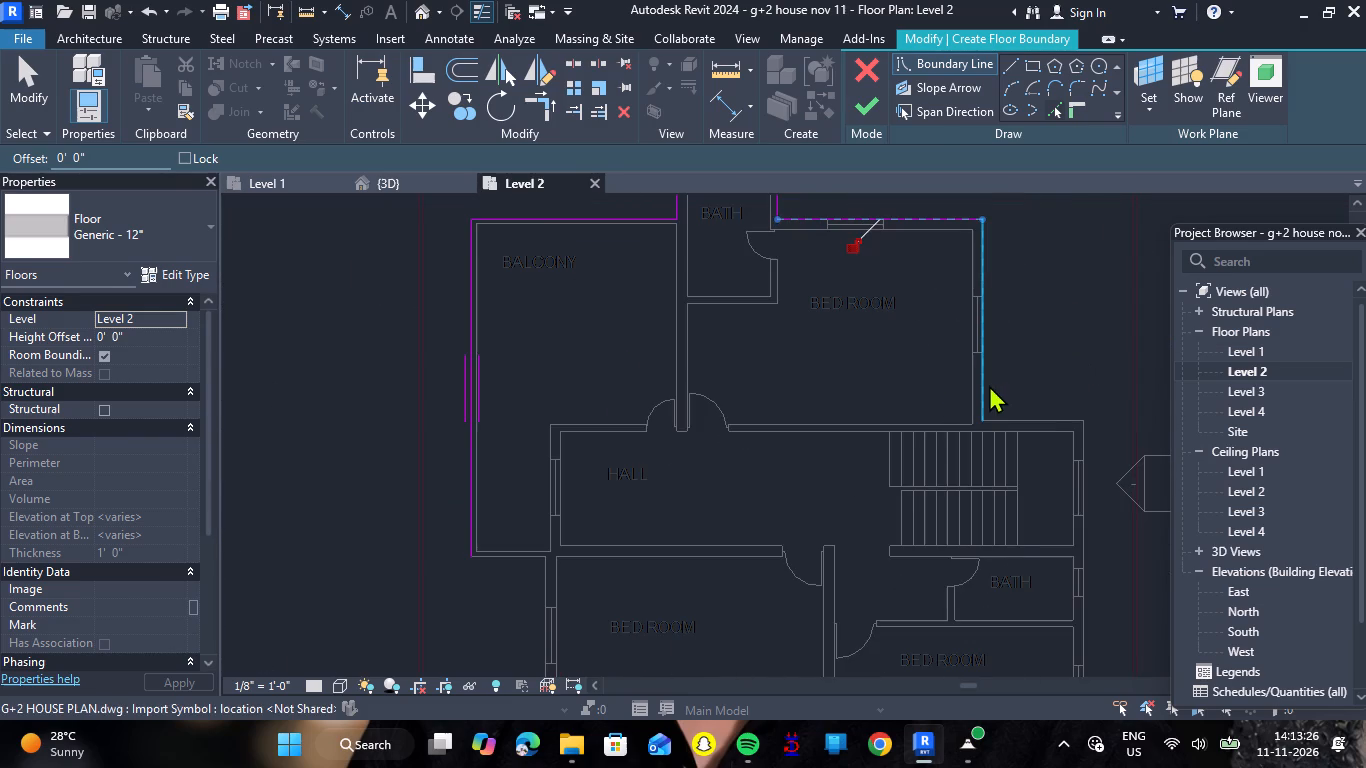
pyautogui.click(987, 387)
pyautogui.click(1037, 413)
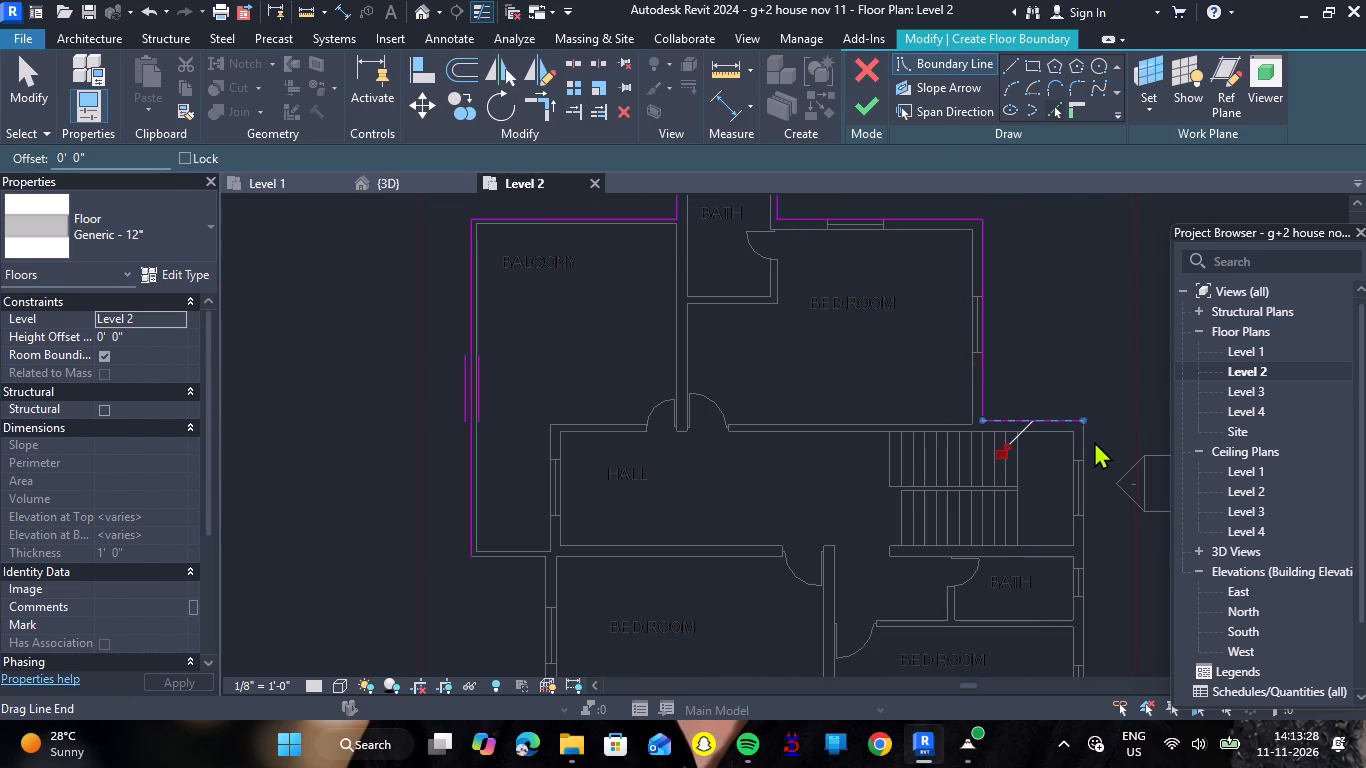
pyautogui.click(1092, 441)
pyautogui.scroll(-6, 921, 262)
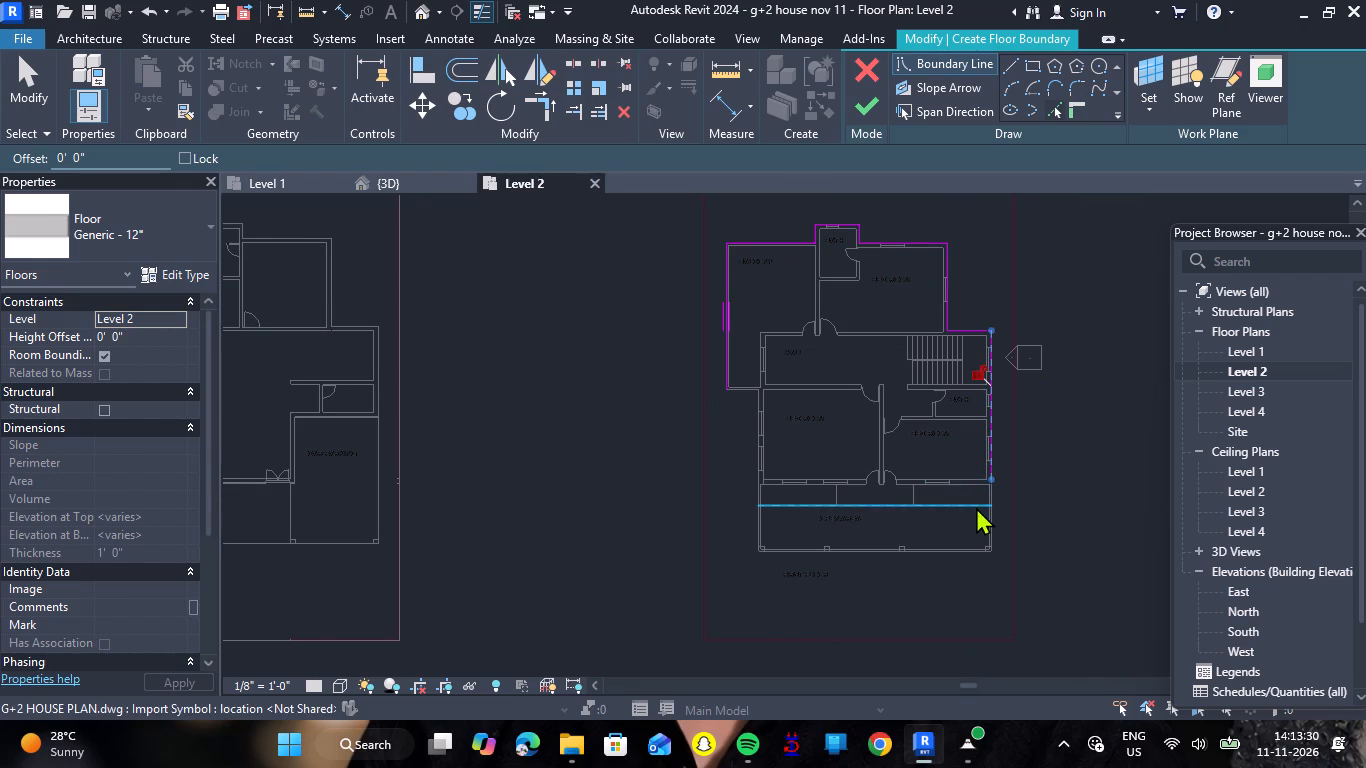
pyautogui.scroll(8, 976, 509)
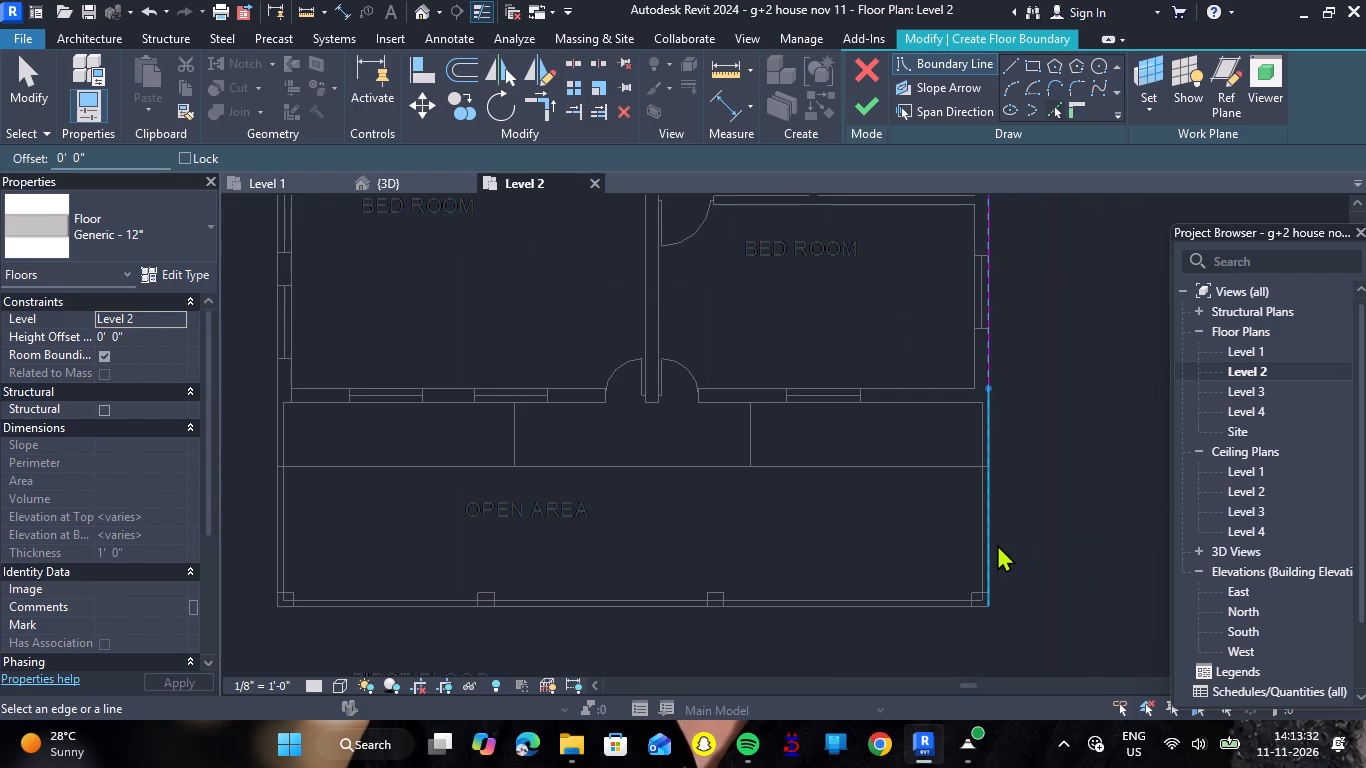
pyautogui.click(997, 544)
pyautogui.click(933, 611)
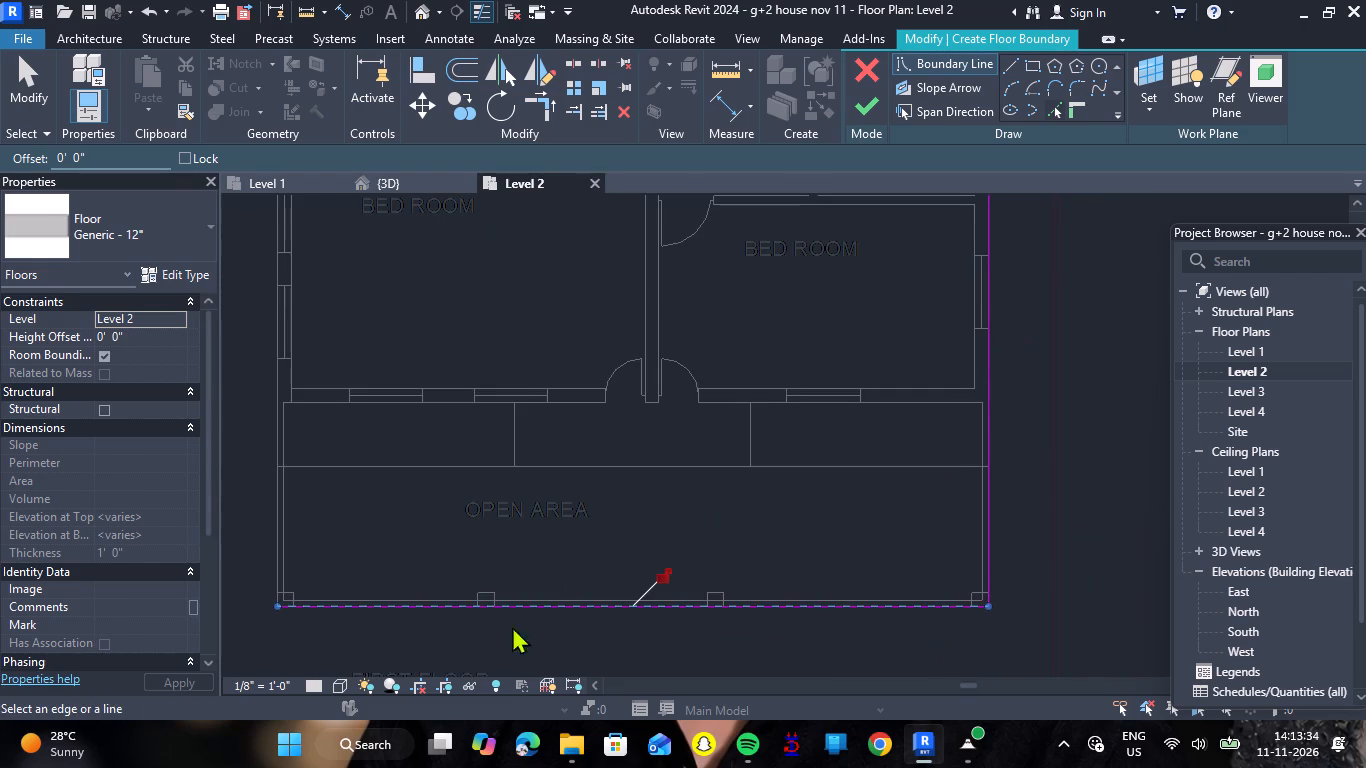
pyautogui.click(272, 552)
# Close the floor boundary along the balcony's lower edge and finish the Level 2 floor.
pyautogui.scroll(-6, 267, 424)
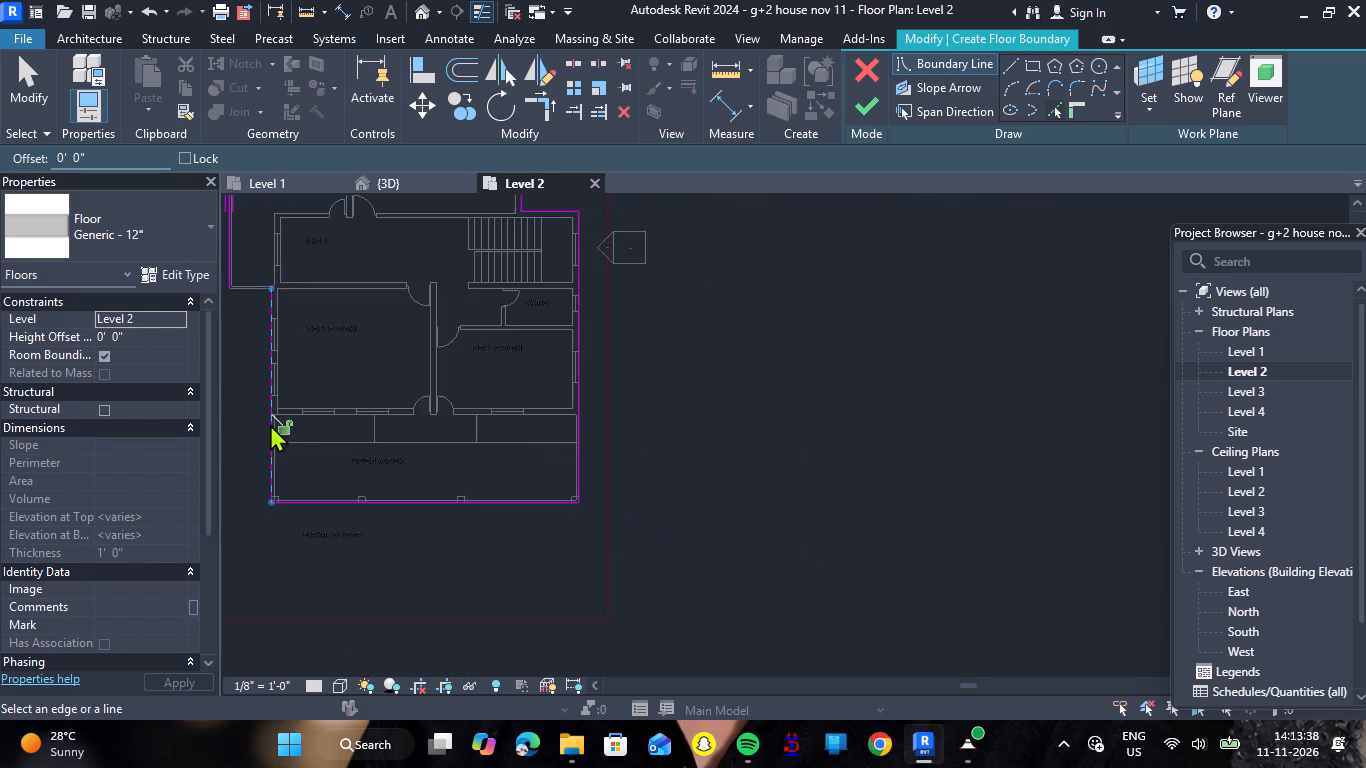
pyautogui.scroll(-2, 270, 424)
pyautogui.scroll(12, 246, 328)
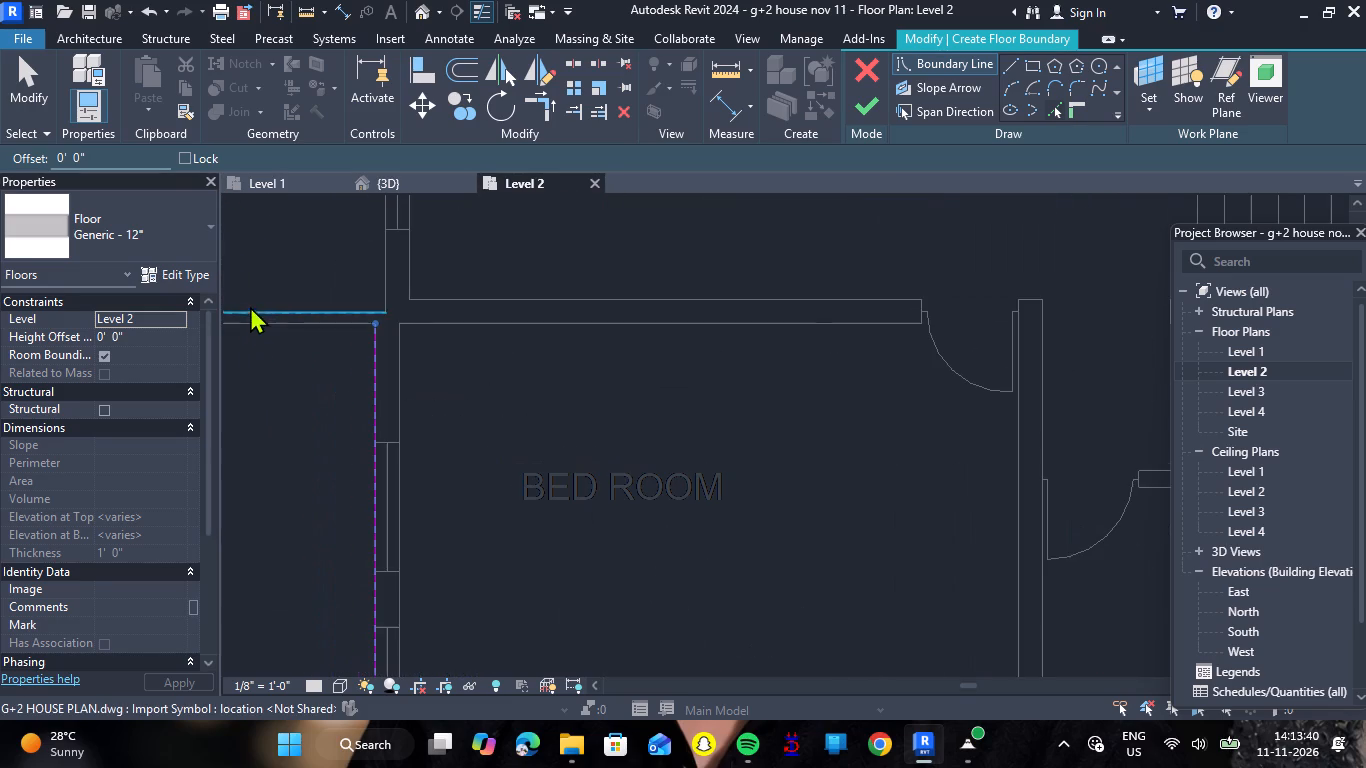
pyautogui.click(263, 329)
pyautogui.scroll(-12, 303, 344)
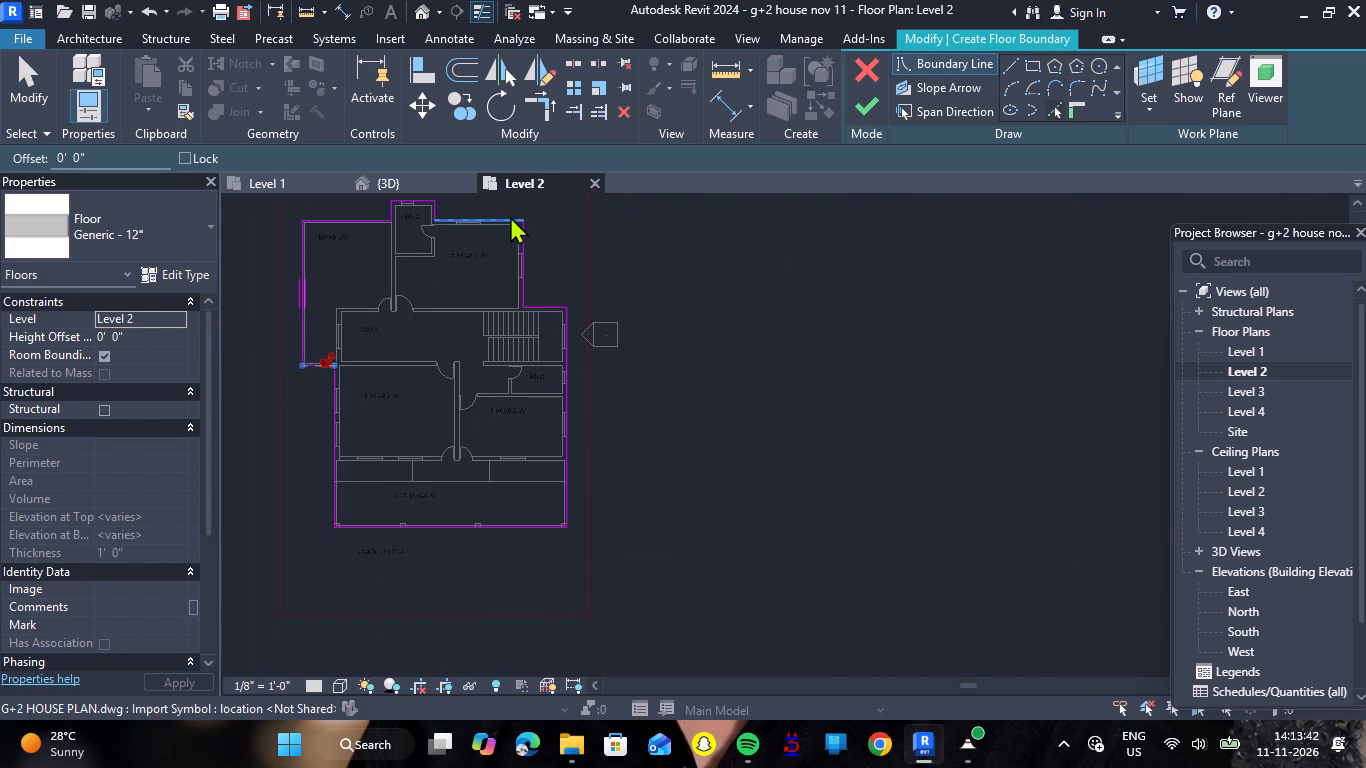
pyautogui.click(866, 108)
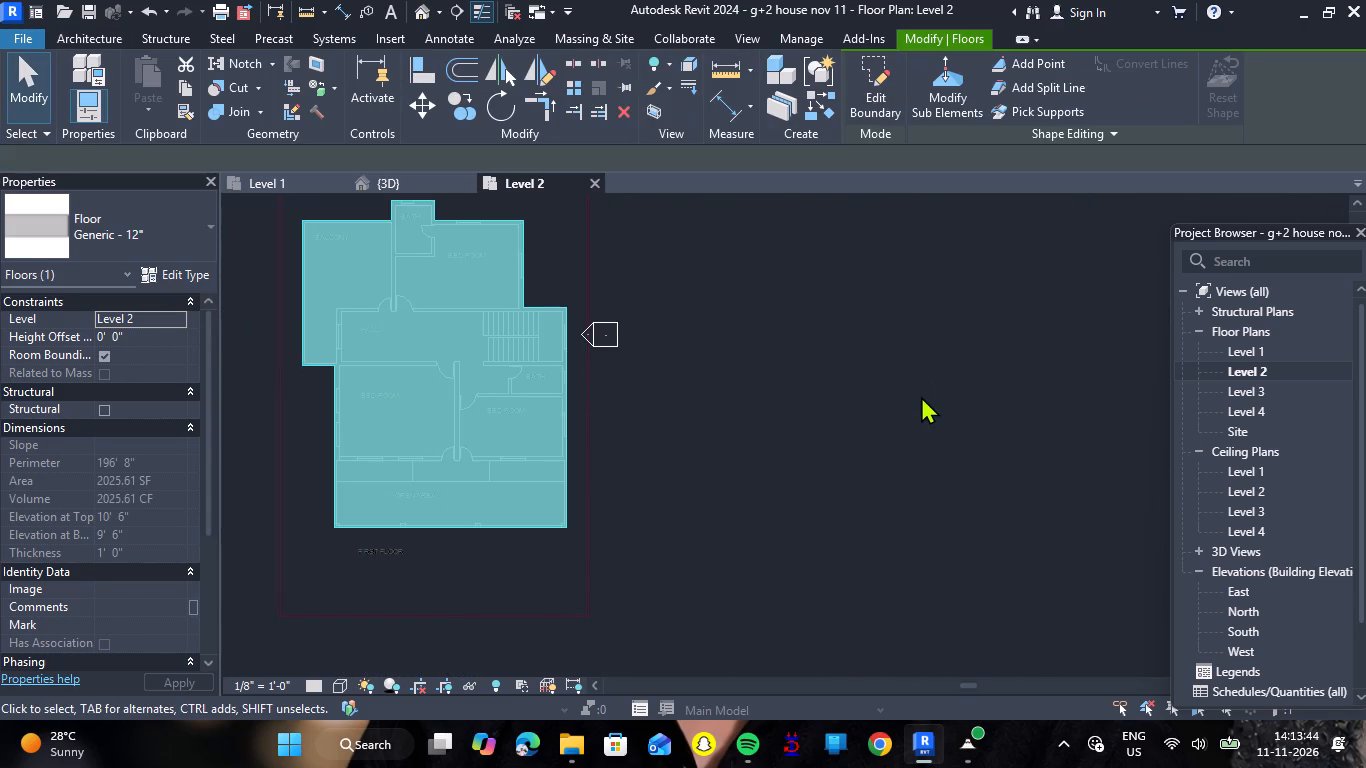
# Examine the new Level 2 floor's height and position relative to the Level 1 house in 3D.
pyautogui.click(377, 185)
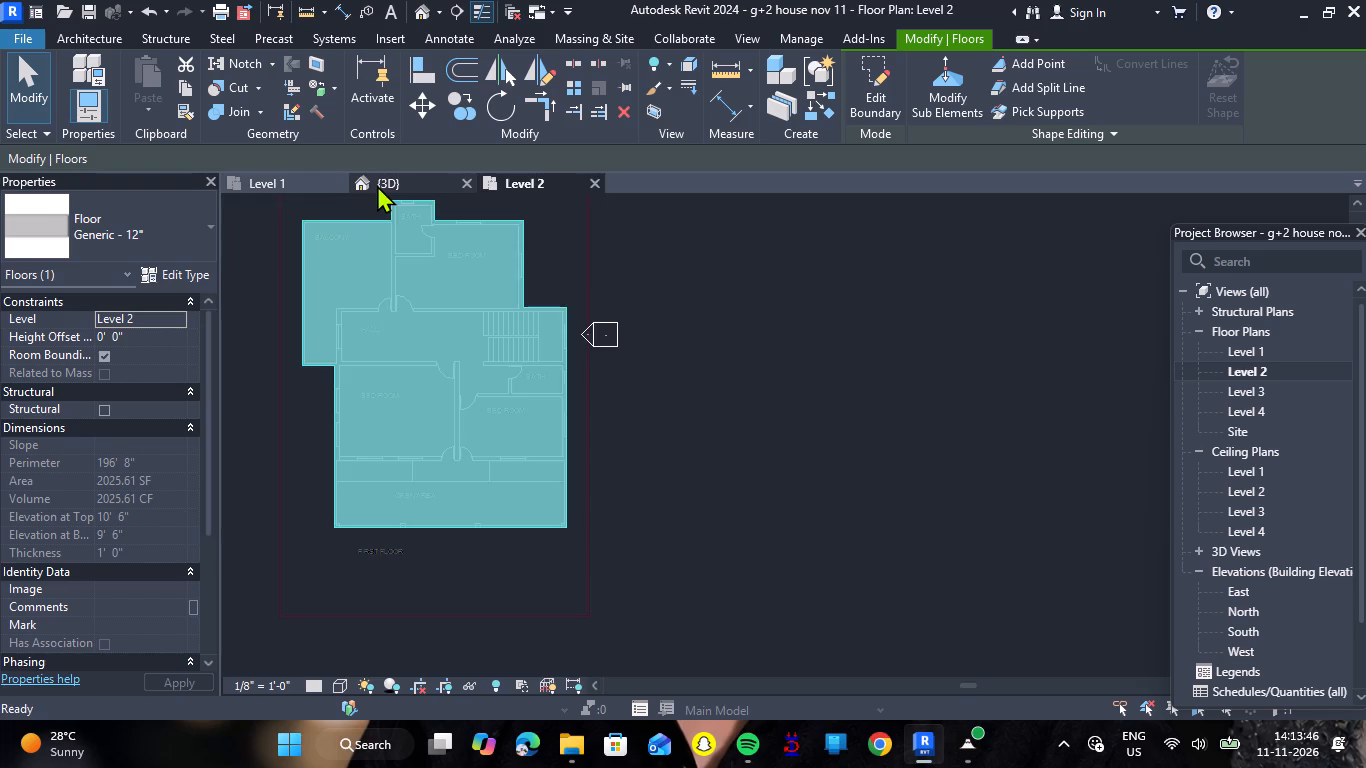
pyautogui.scroll(-6, 523, 274)
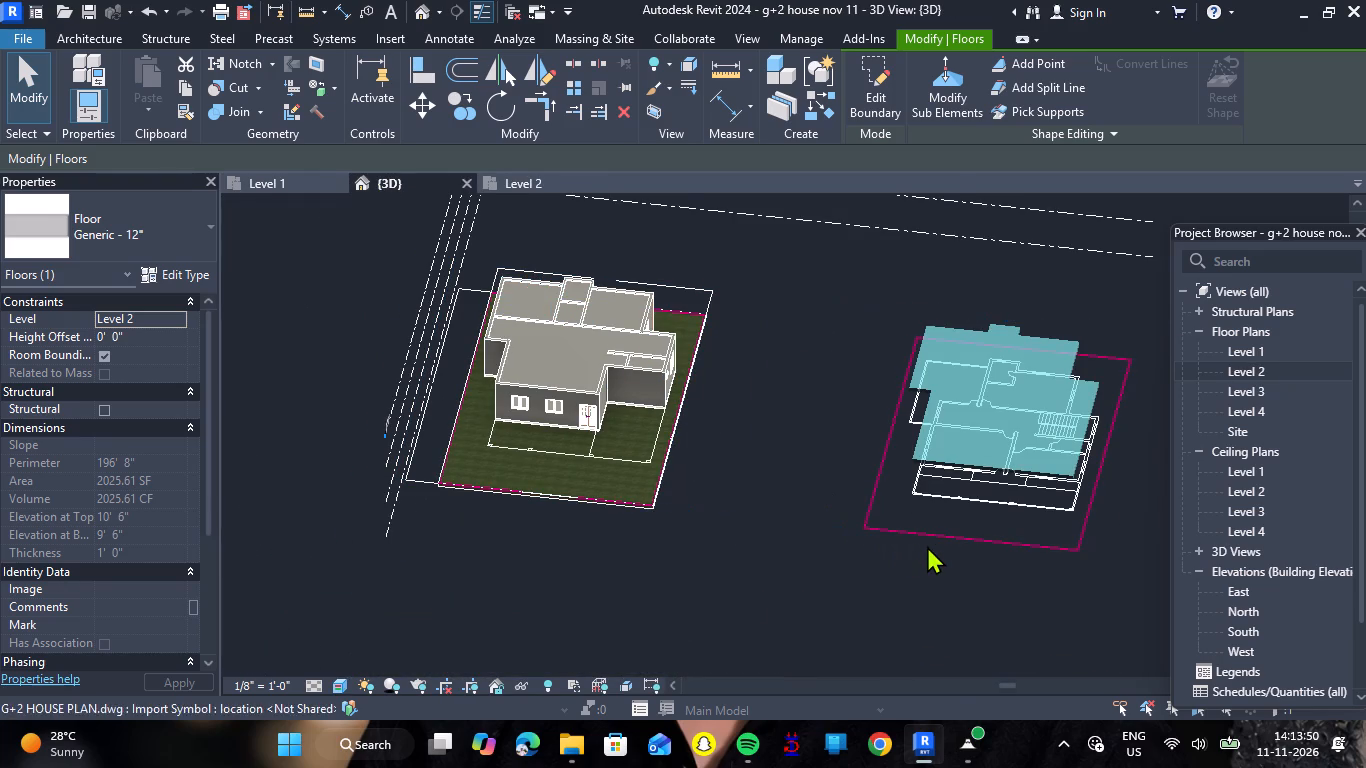
pyautogui.keyDown('shift'); pyautogui.moveTo(926, 546); pyautogui.dragTo(939, 326, button='right'); pyautogui.keyUp('shift')
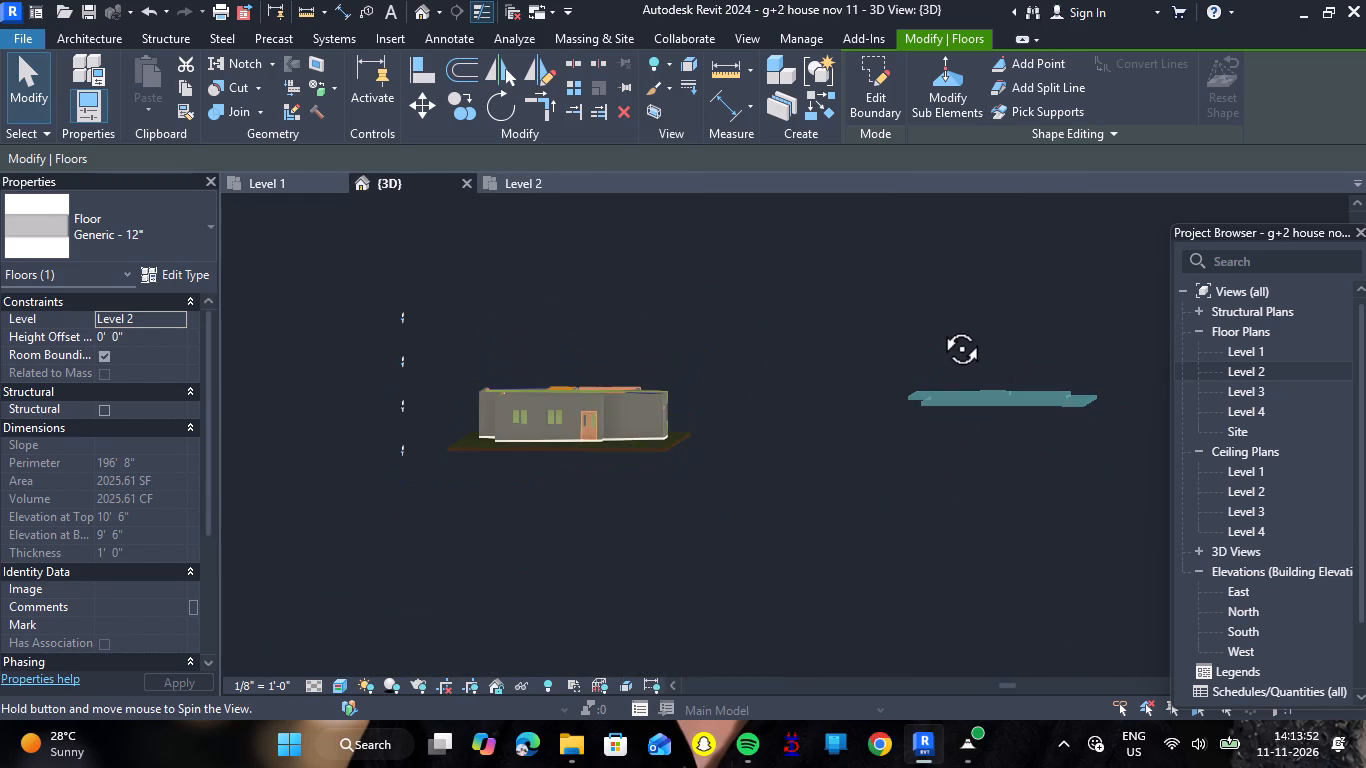
pyautogui.keyDown('shift'); pyautogui.moveTo(939, 326); pyautogui.dragTo(954, 473, button='right'); pyautogui.keyUp('shift')
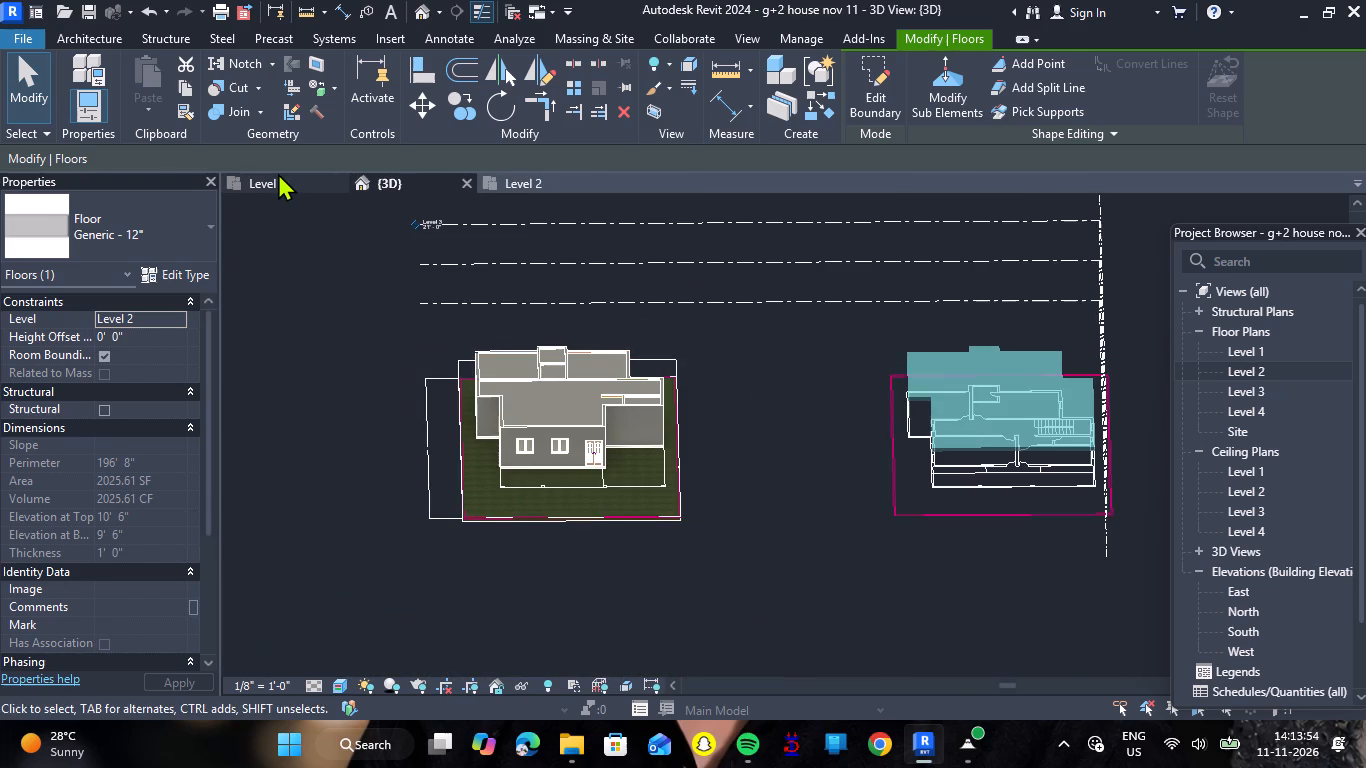
# Return to the Level 2 floor plan with the new floor still selected and bring both it and the Level 1 house into view.
pyautogui.click(518, 176)
pyautogui.scroll(-9, 563, 316)
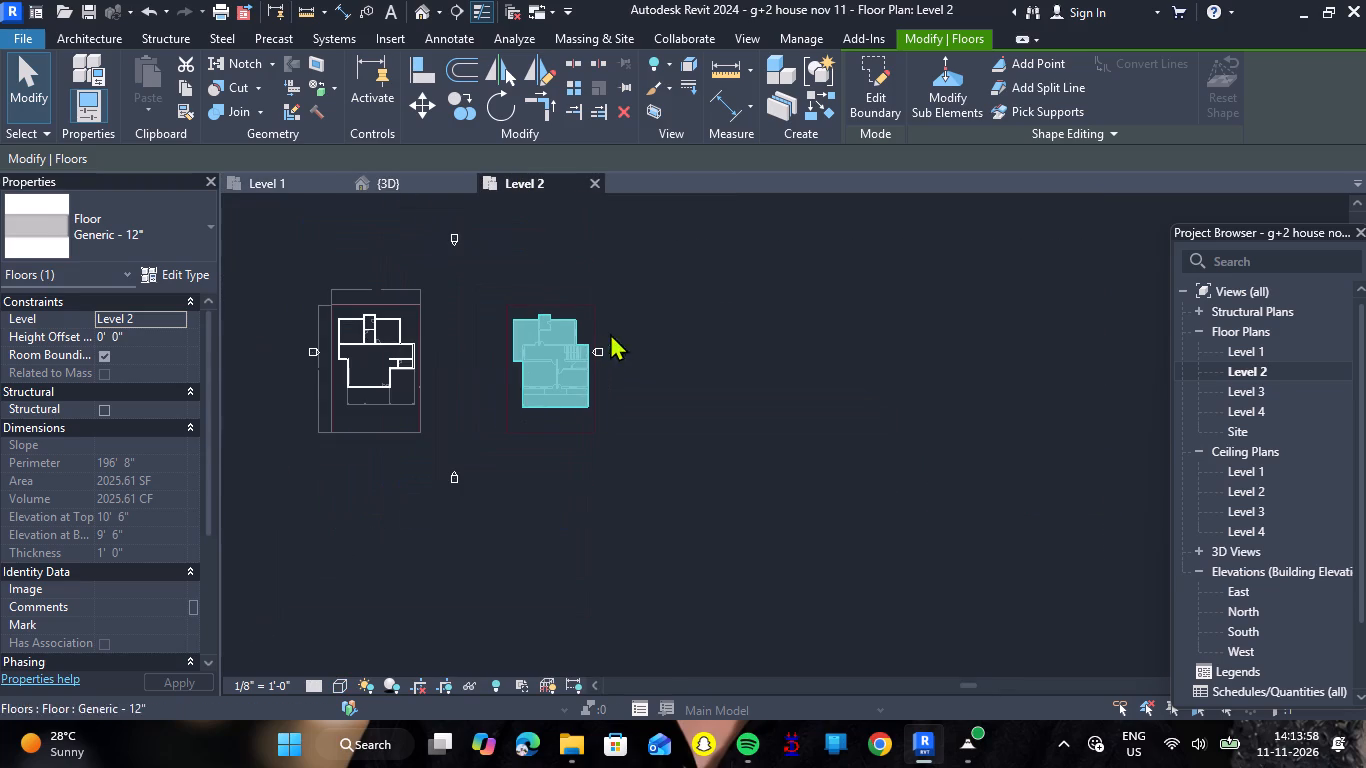
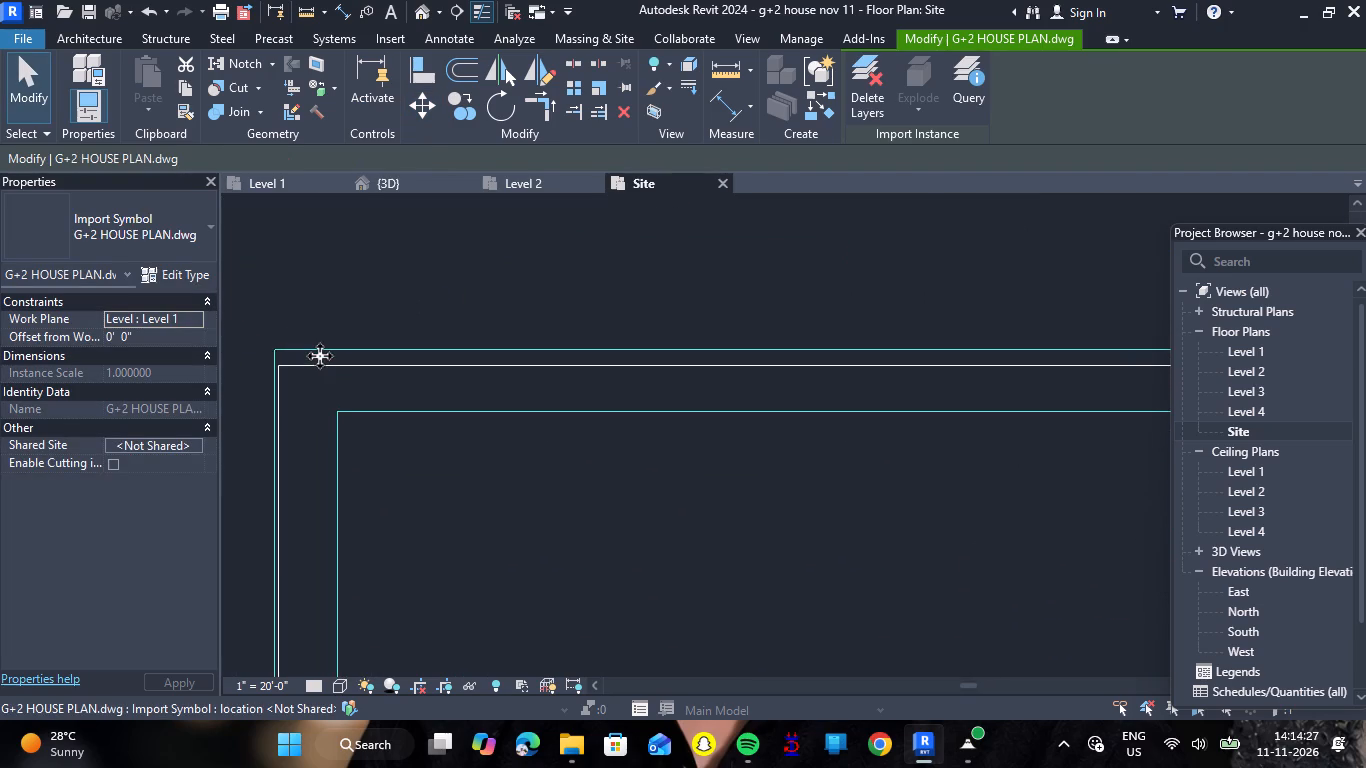
# Nudge the imported G+2 HOUSE PLAN.dwg slightly down and right in the Site plan to align its first-floor plot boundary with the toposolid's edges.
pyautogui.press('Down')
pyautogui.press('Down')
pyautogui.press('Down')
pyautogui.press('Down')
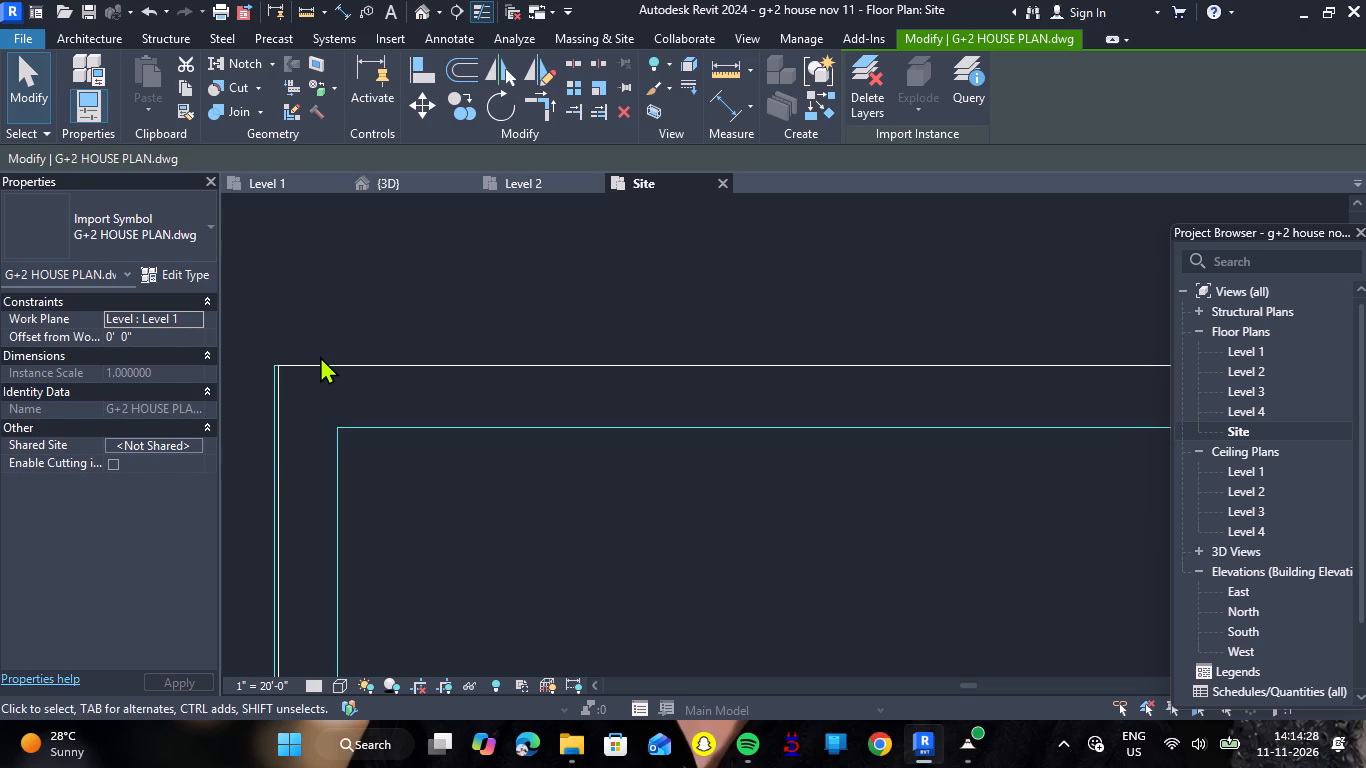
pyautogui.press('Right')
pyautogui.scroll(-7, 320, 356)
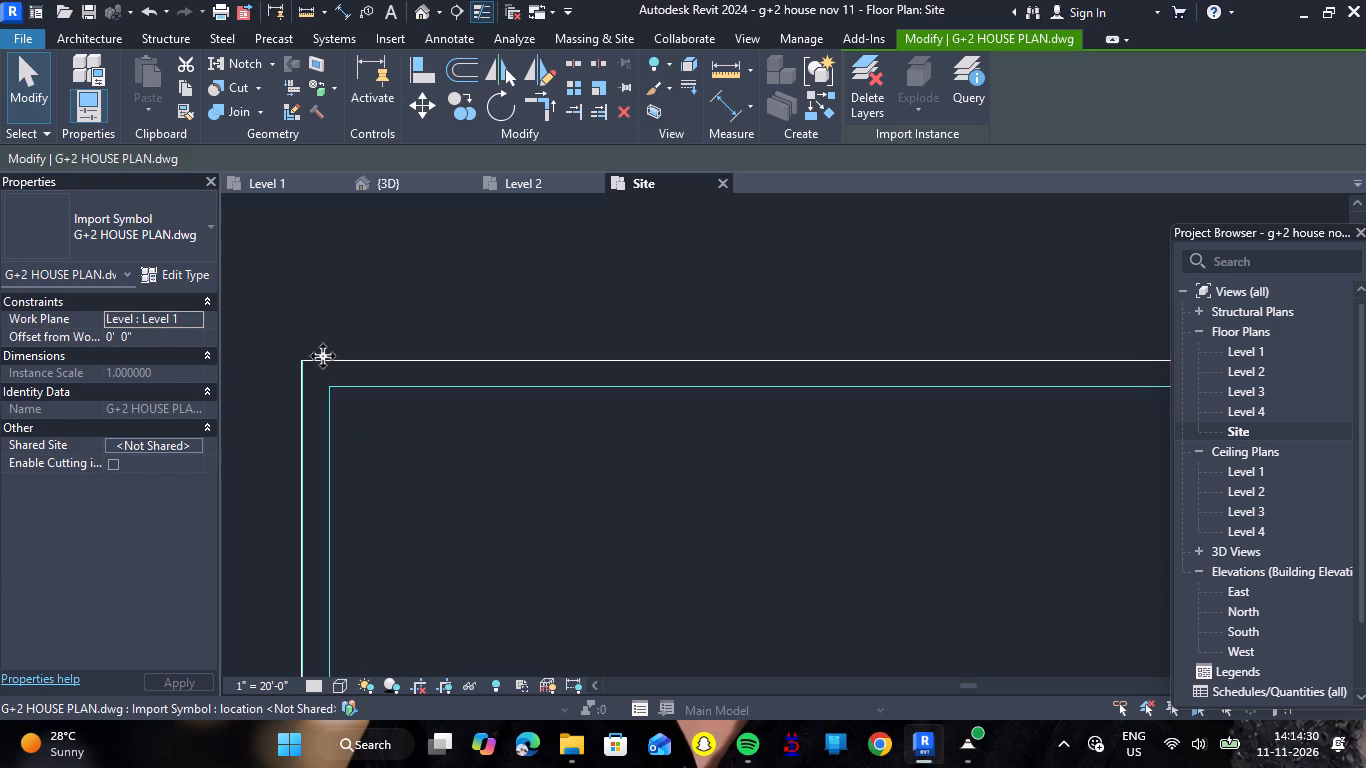
pyautogui.scroll(-15, 323, 356)
pyautogui.scroll(-7, 323, 356)
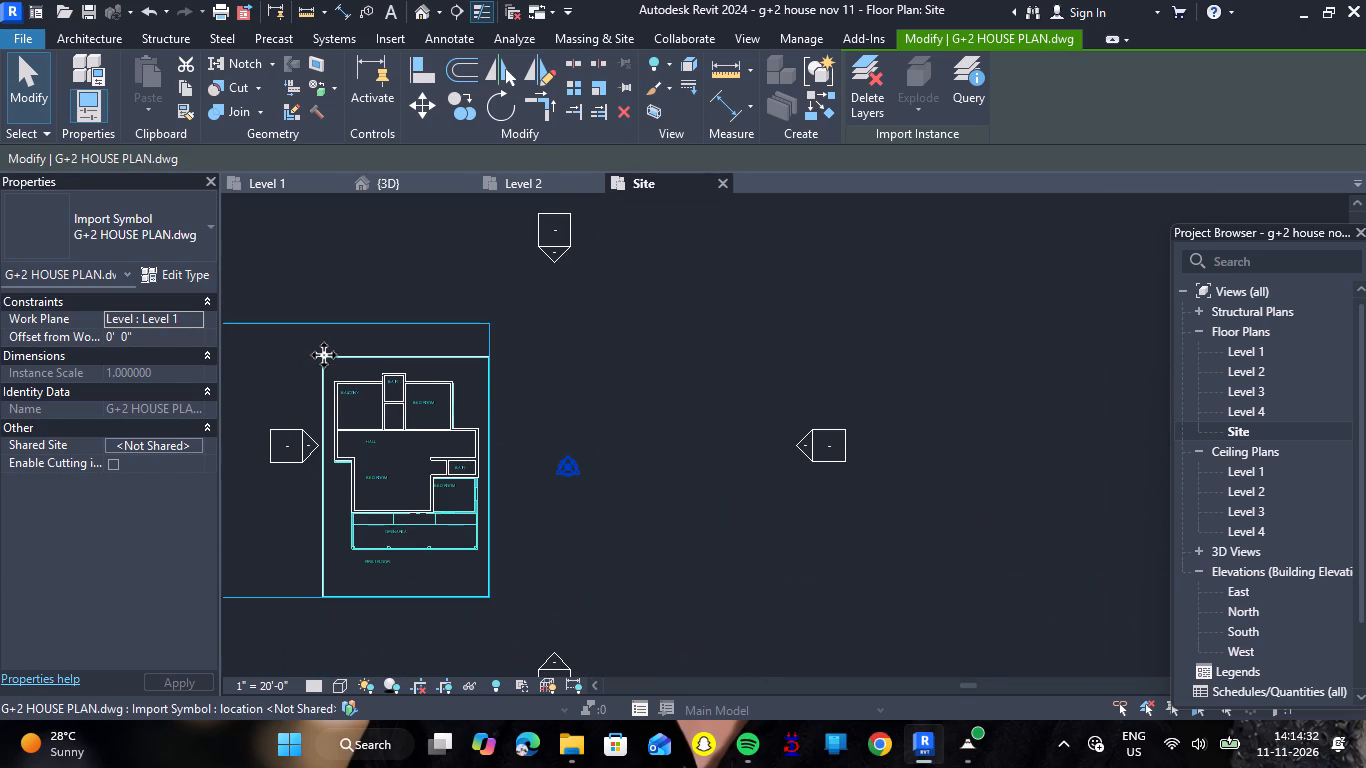
pyautogui.scroll(1, 257, 564)
pyautogui.click(745, 564)
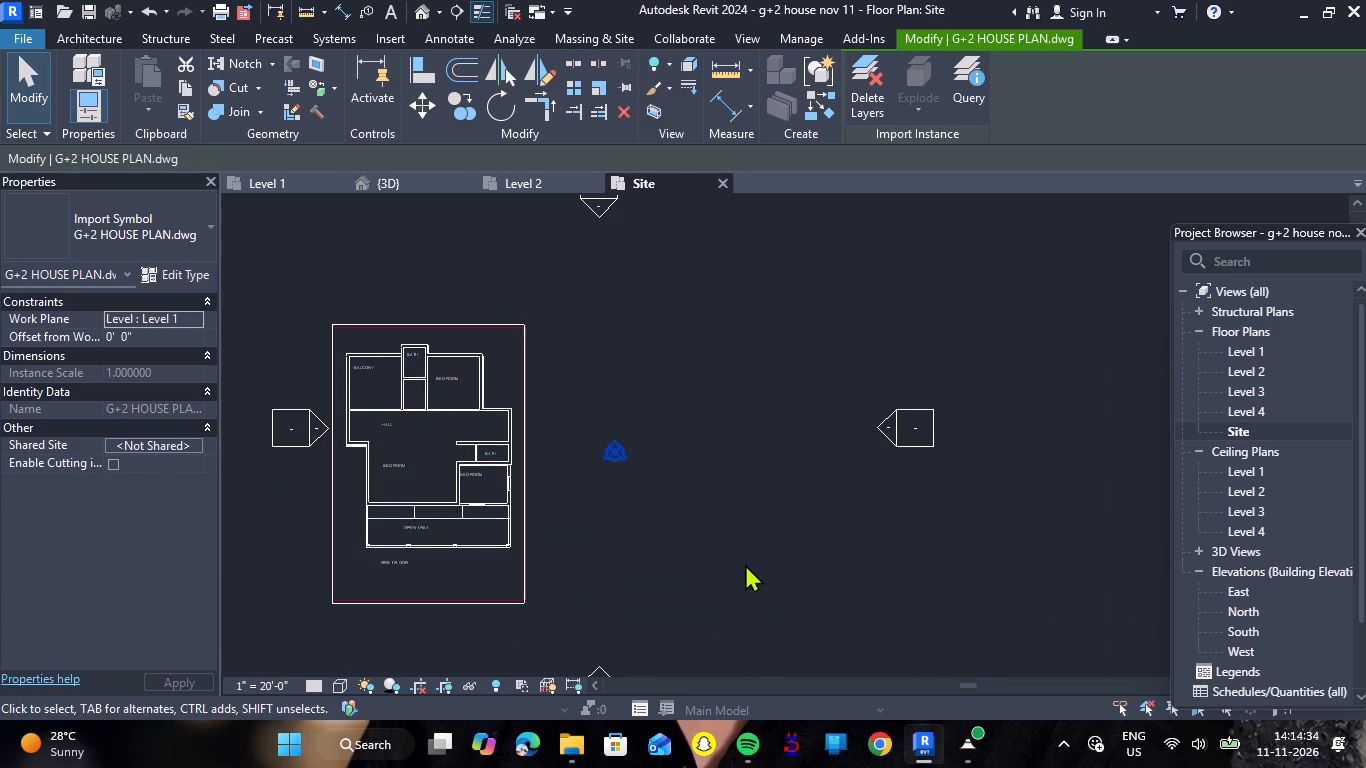
# Set the Site plan's visual style to Wireframe and inspect the model over the imported ground-floor and first-floor plans.
pyautogui.scroll(3, 283, 601)
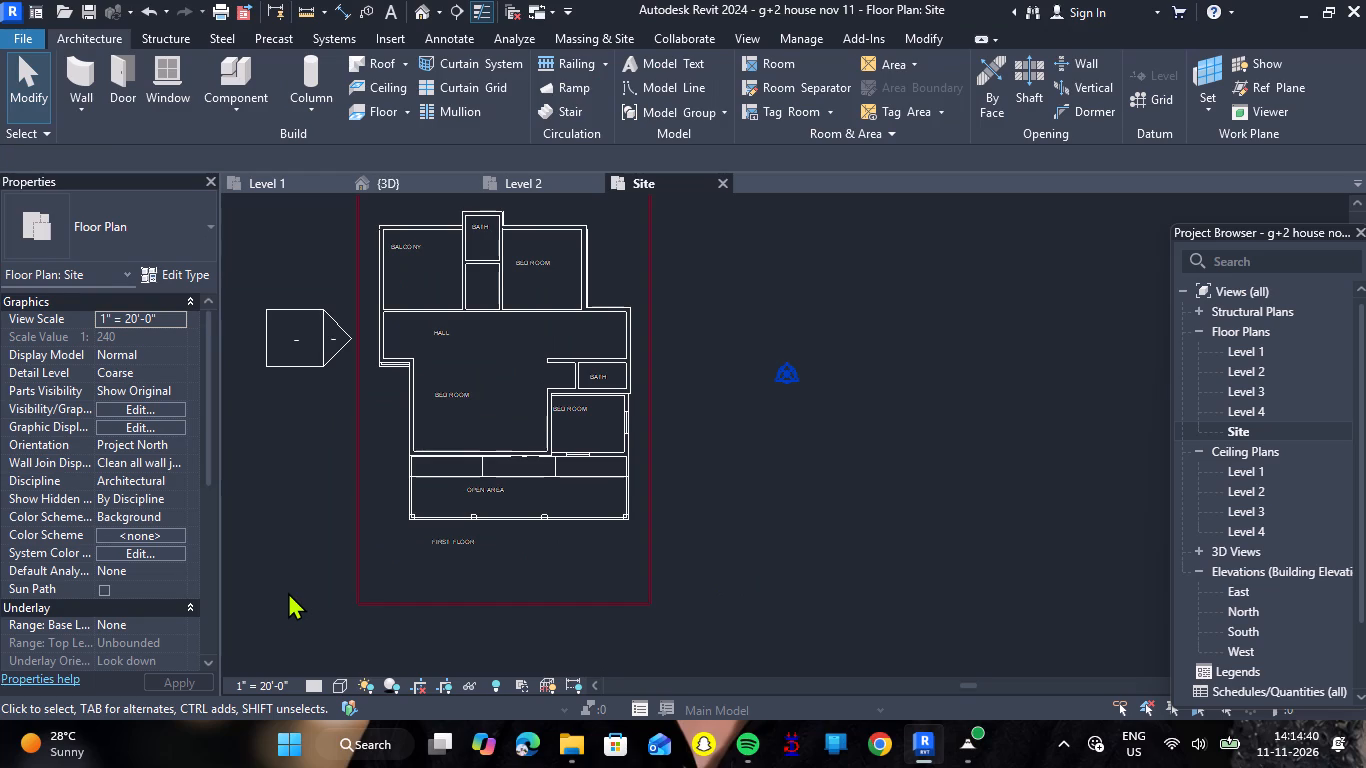
pyautogui.click(347, 692)
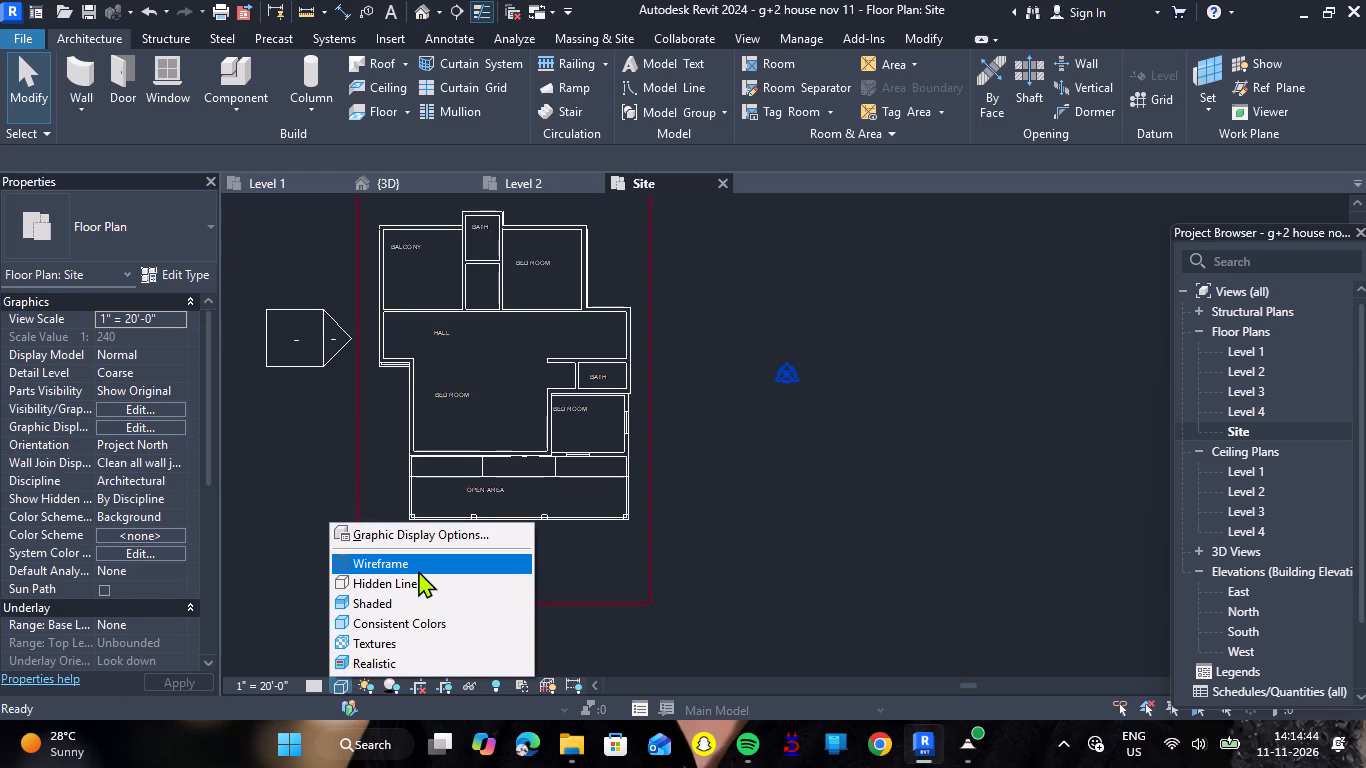
pyautogui.click(418, 570)
pyautogui.scroll(-3, 350, 509)
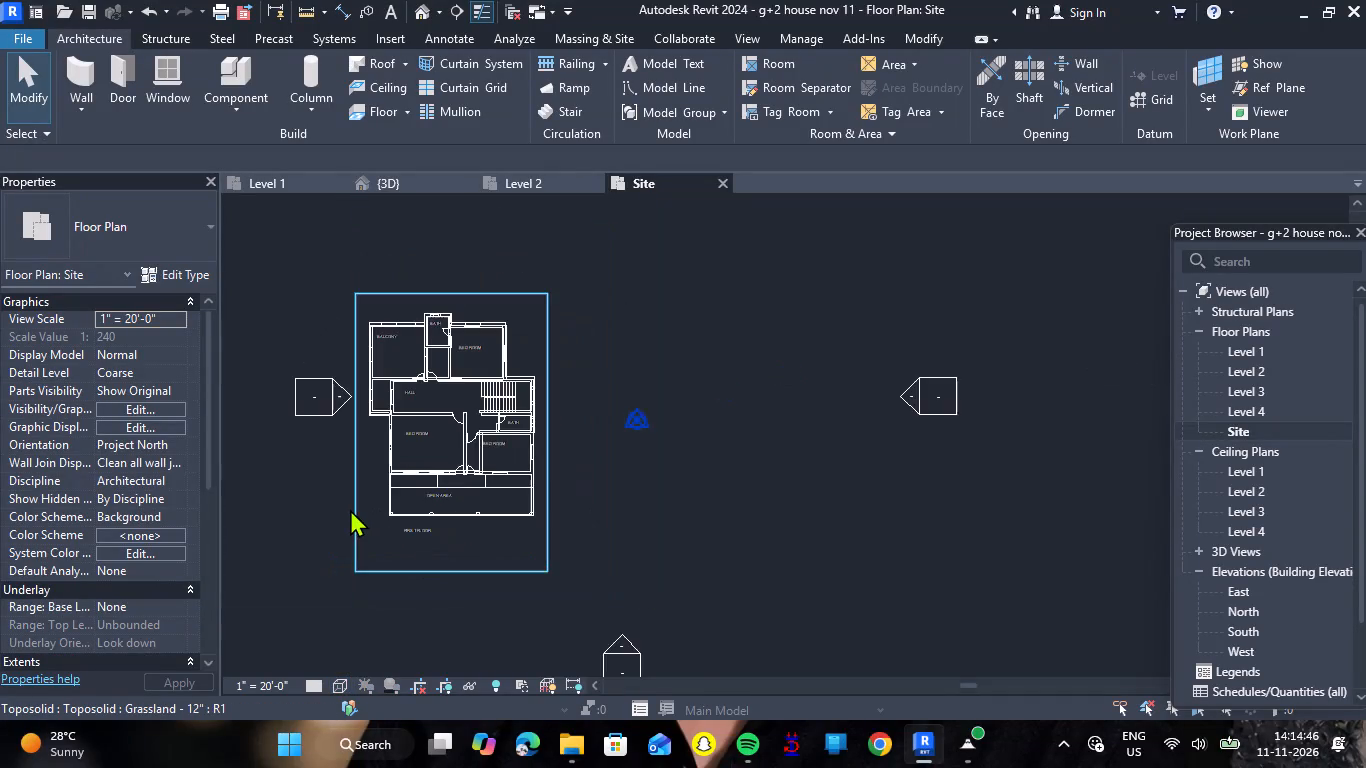
pyautogui.scroll(-2, 350, 509)
pyautogui.scroll(-2, 910, 520)
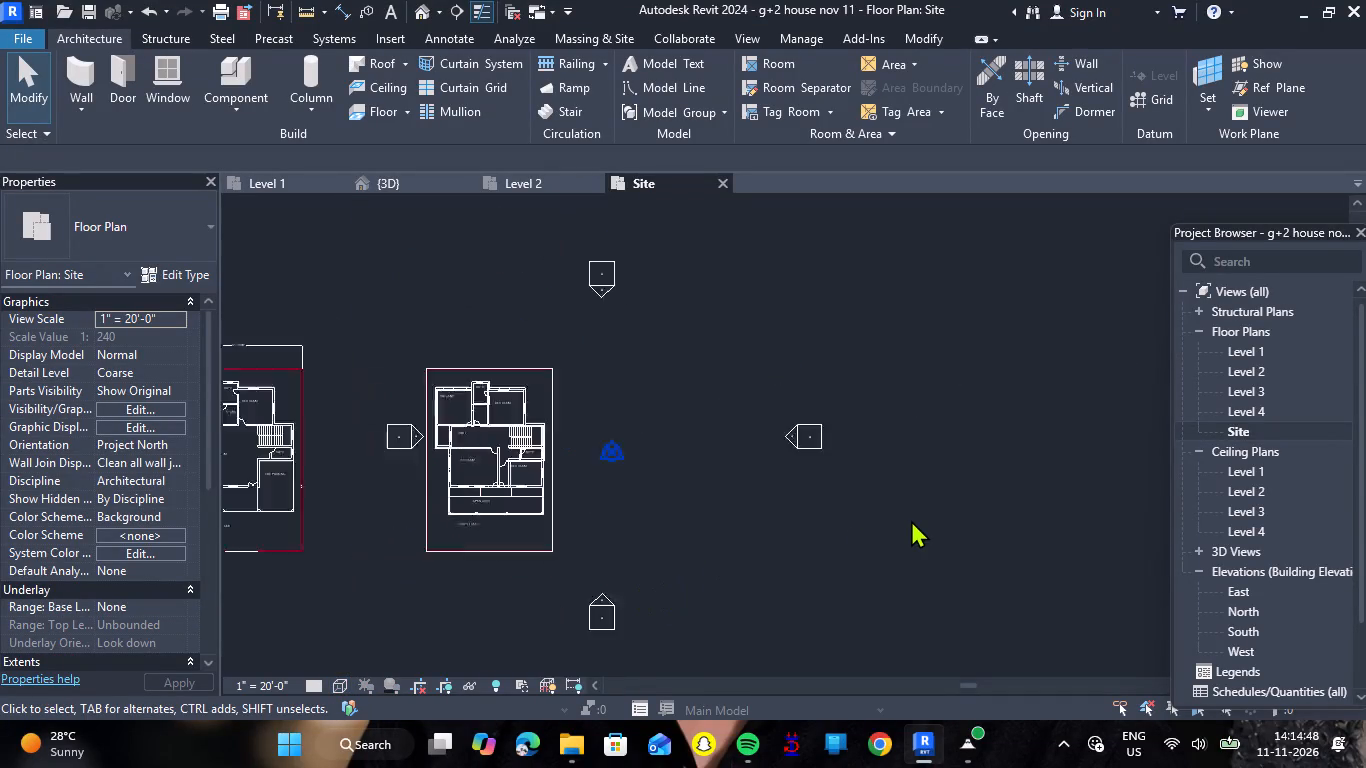
pyautogui.scroll(-3, 911, 520)
pyautogui.scroll(1, 575, 539)
pyautogui.scroll(4, 669, 579)
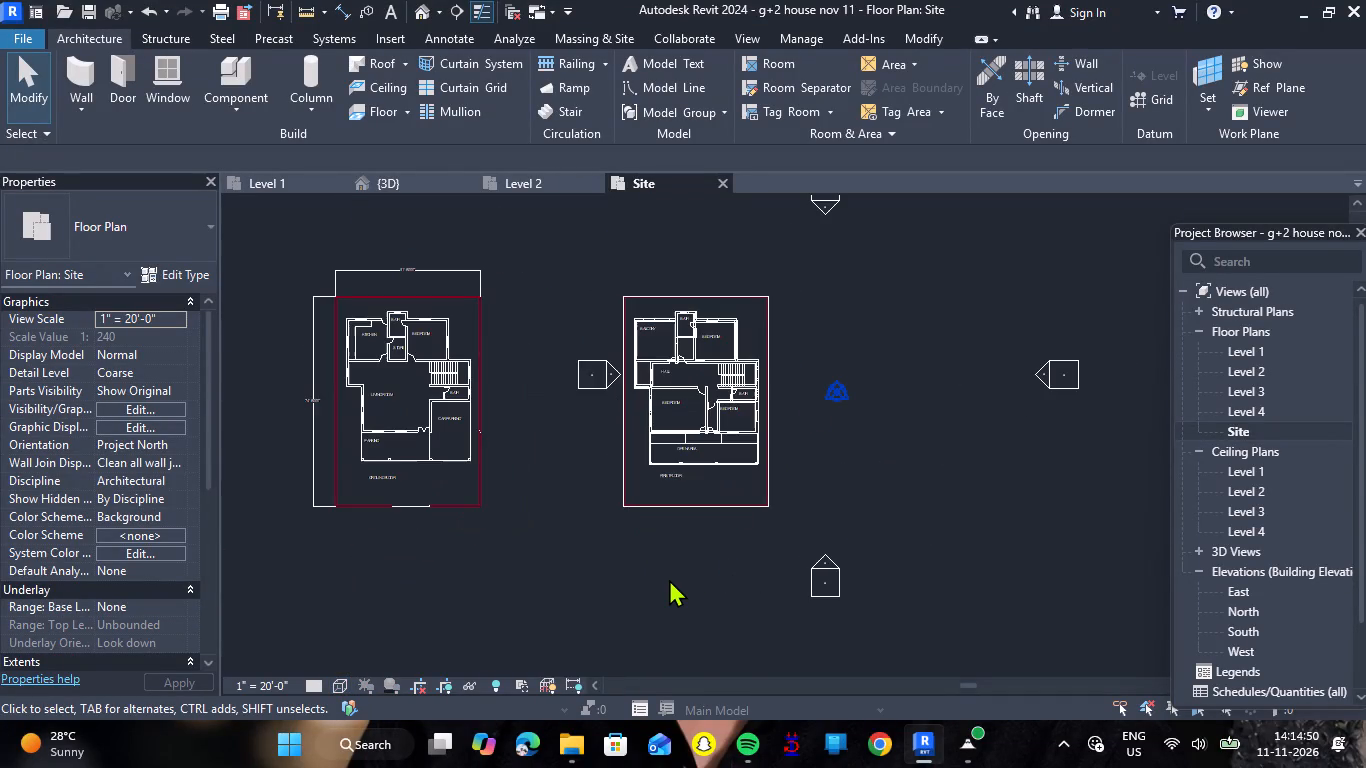
pyautogui.scroll(1, 612, 541)
# Set the Level 2 floor plan's visual style to Wireframe so the imported first-floor plan shows through the new floor.
pyautogui.click(299, 181)
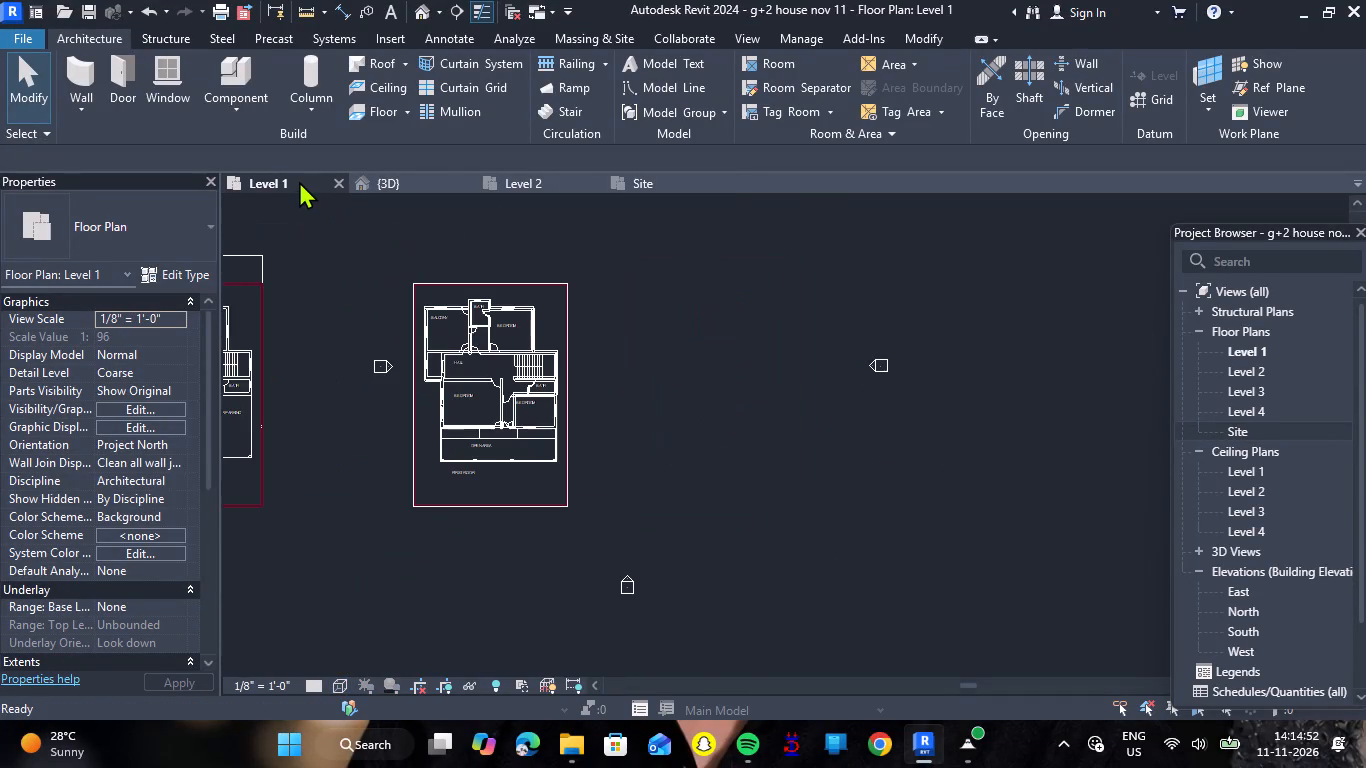
pyautogui.click(514, 180)
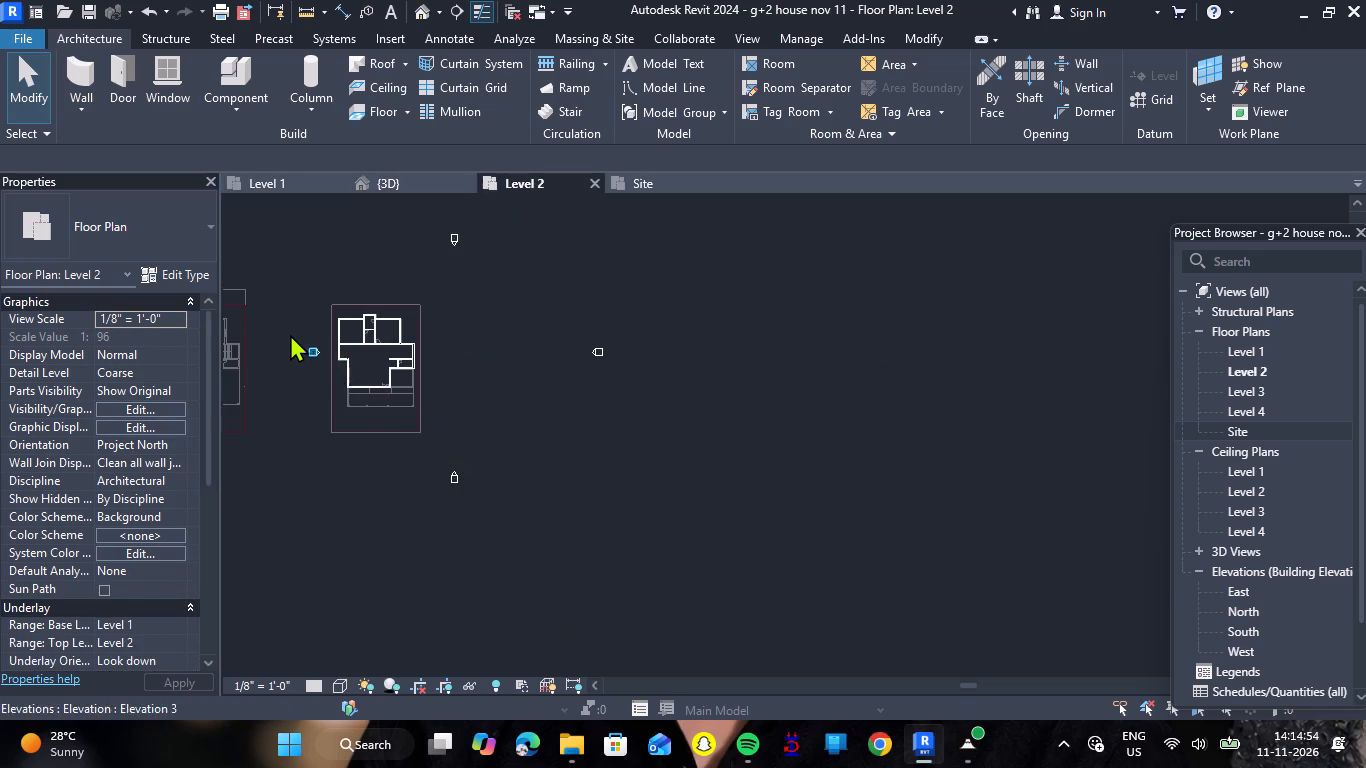
pyautogui.scroll(6, 290, 327)
pyautogui.scroll(2, 331, 453)
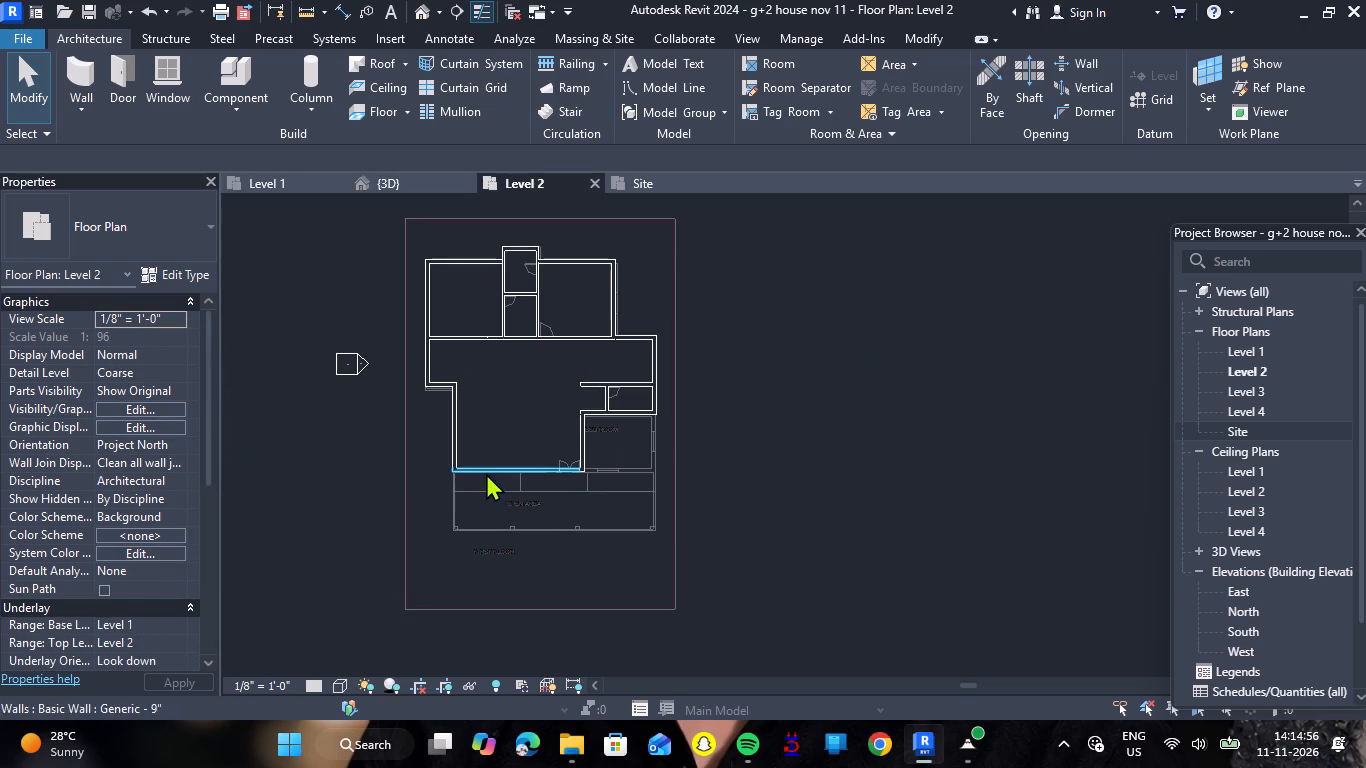
pyautogui.click(335, 684)
pyautogui.click(370, 585)
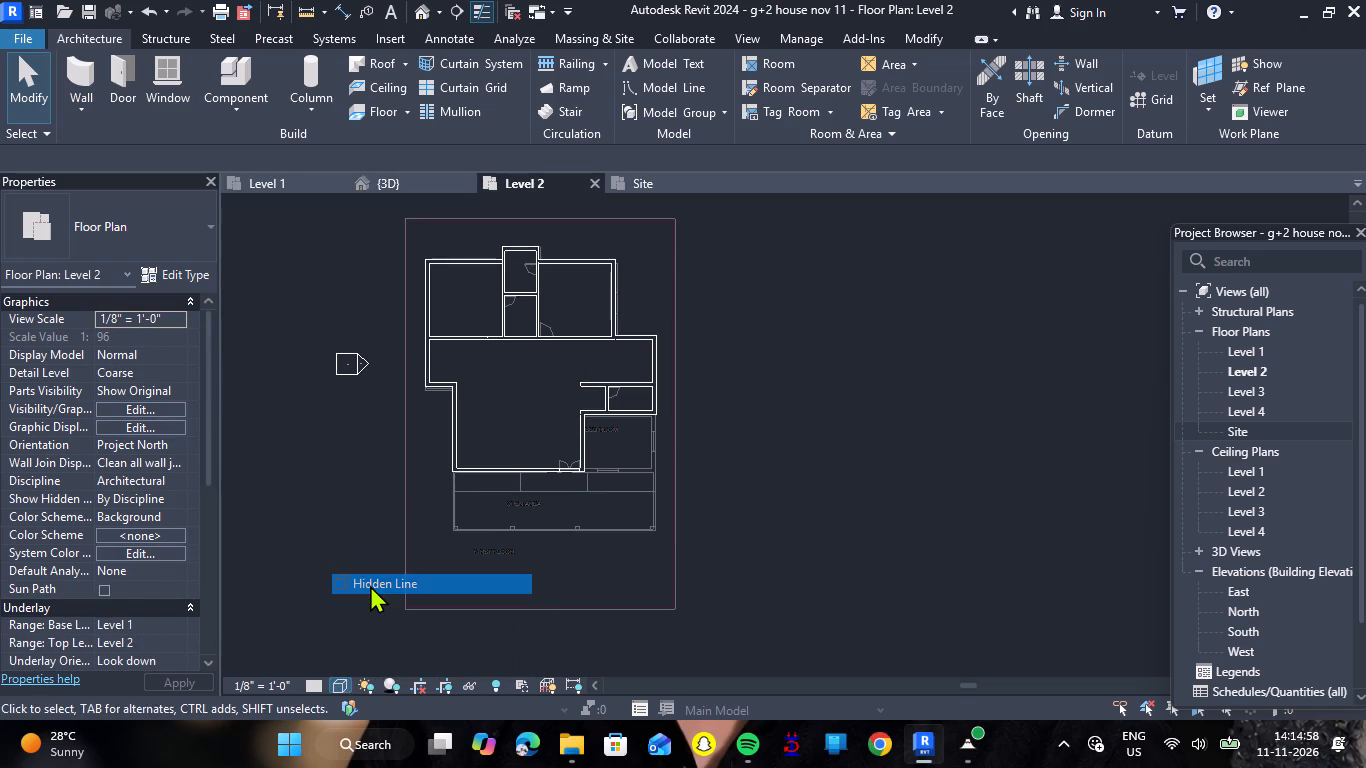
pyautogui.click(336, 679)
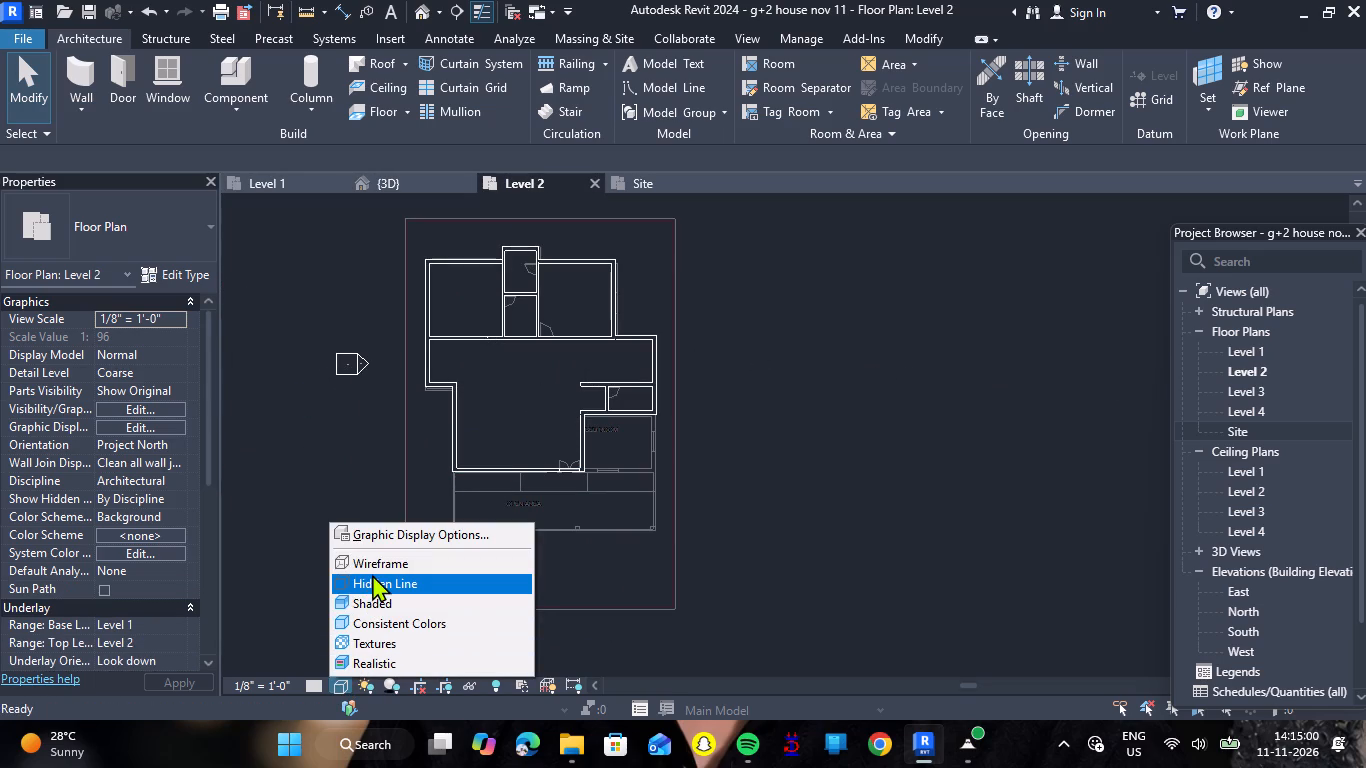
pyautogui.click(373, 568)
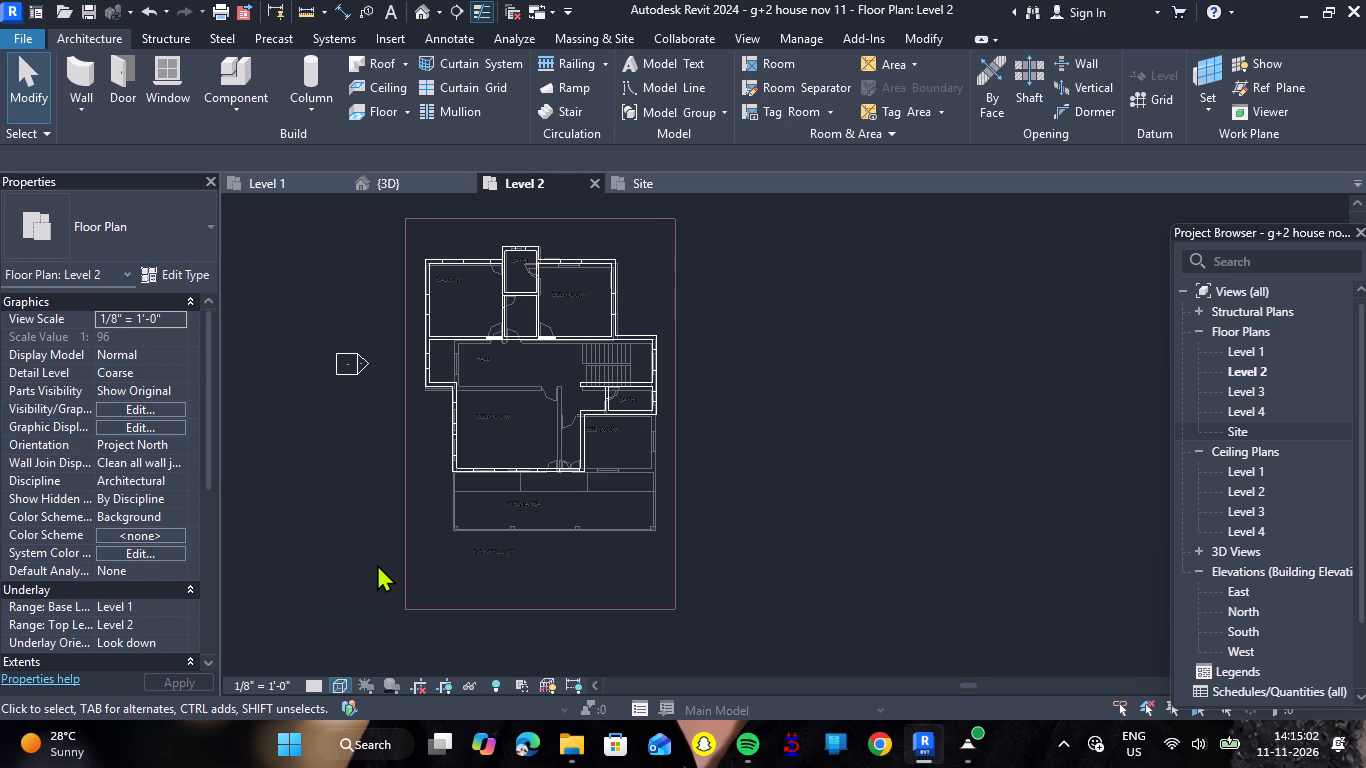
# Look through the Level 2 view's underlay, extents, identity data and phasing properties.
pyautogui.scroll(-3, 147, 500)
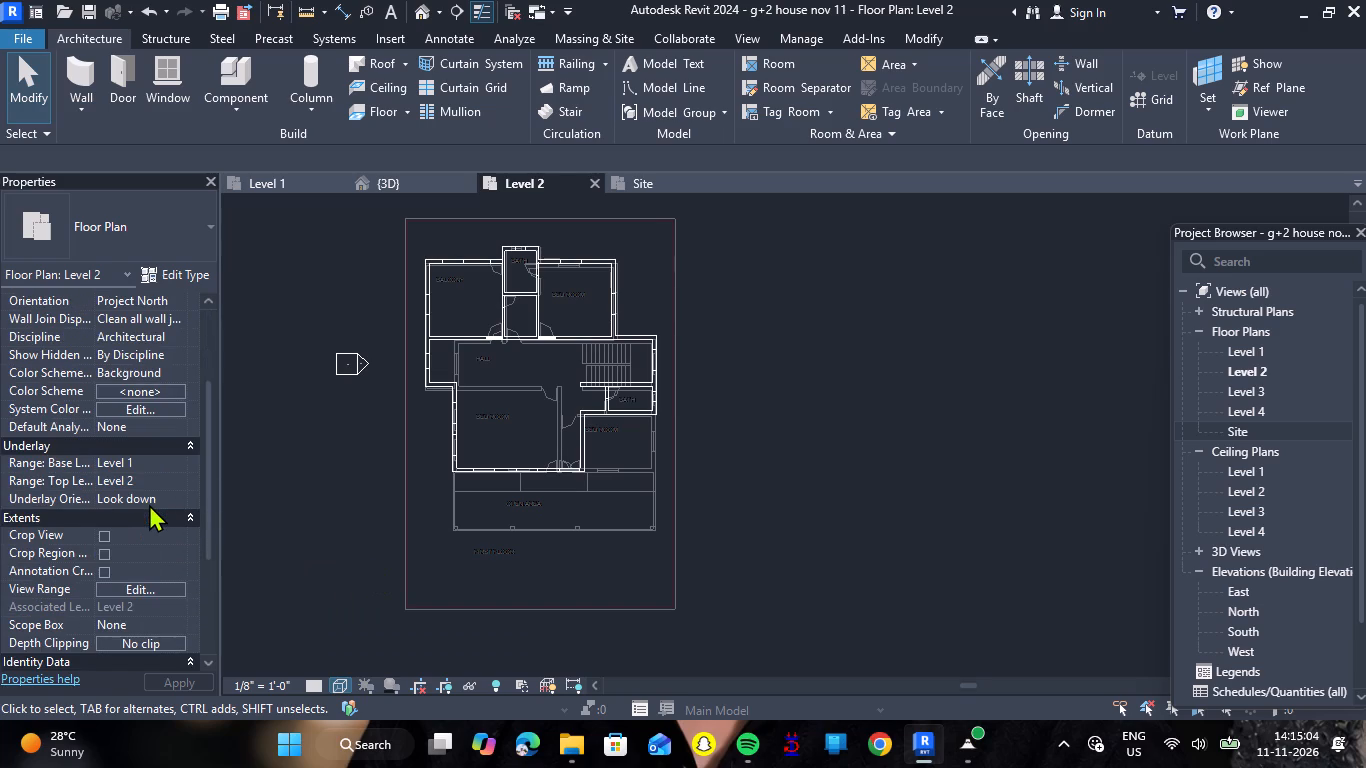
pyautogui.scroll(-3, 153, 500)
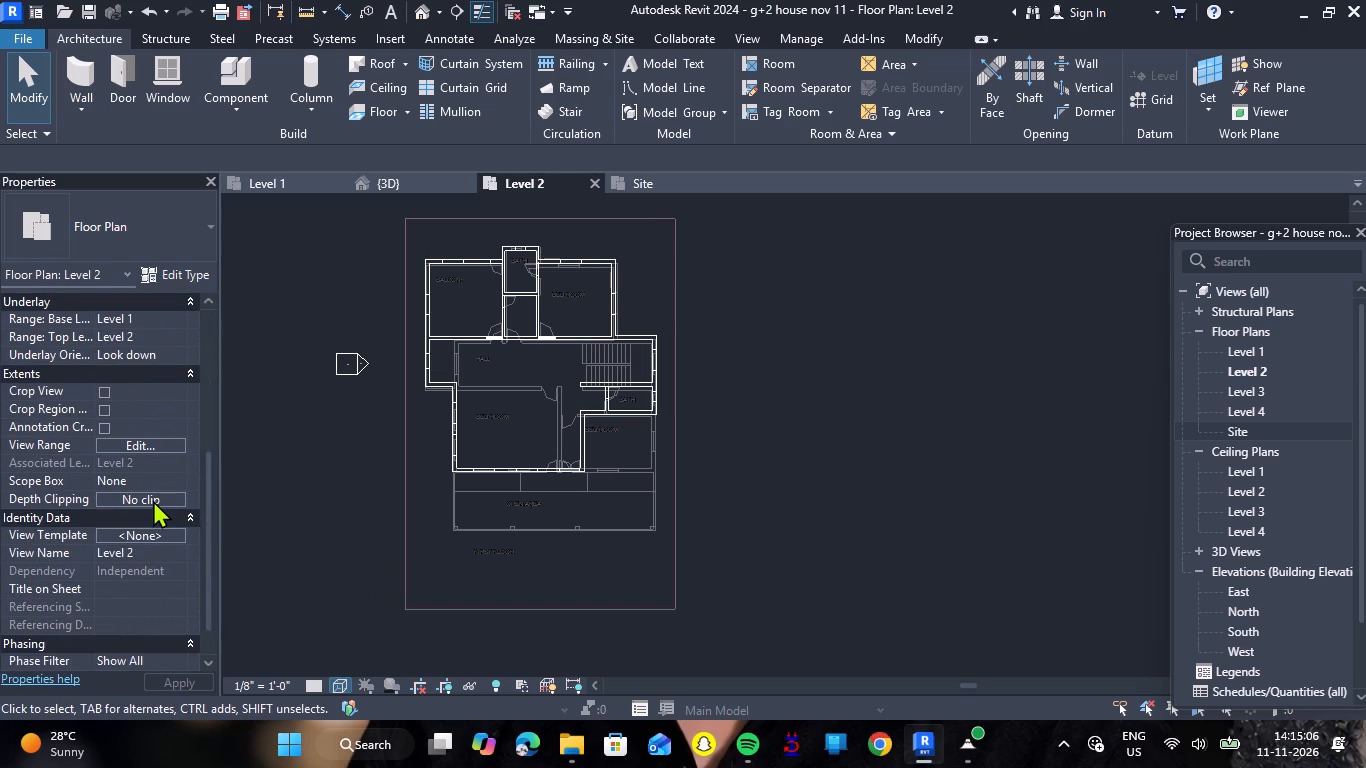
pyautogui.scroll(-1, 153, 500)
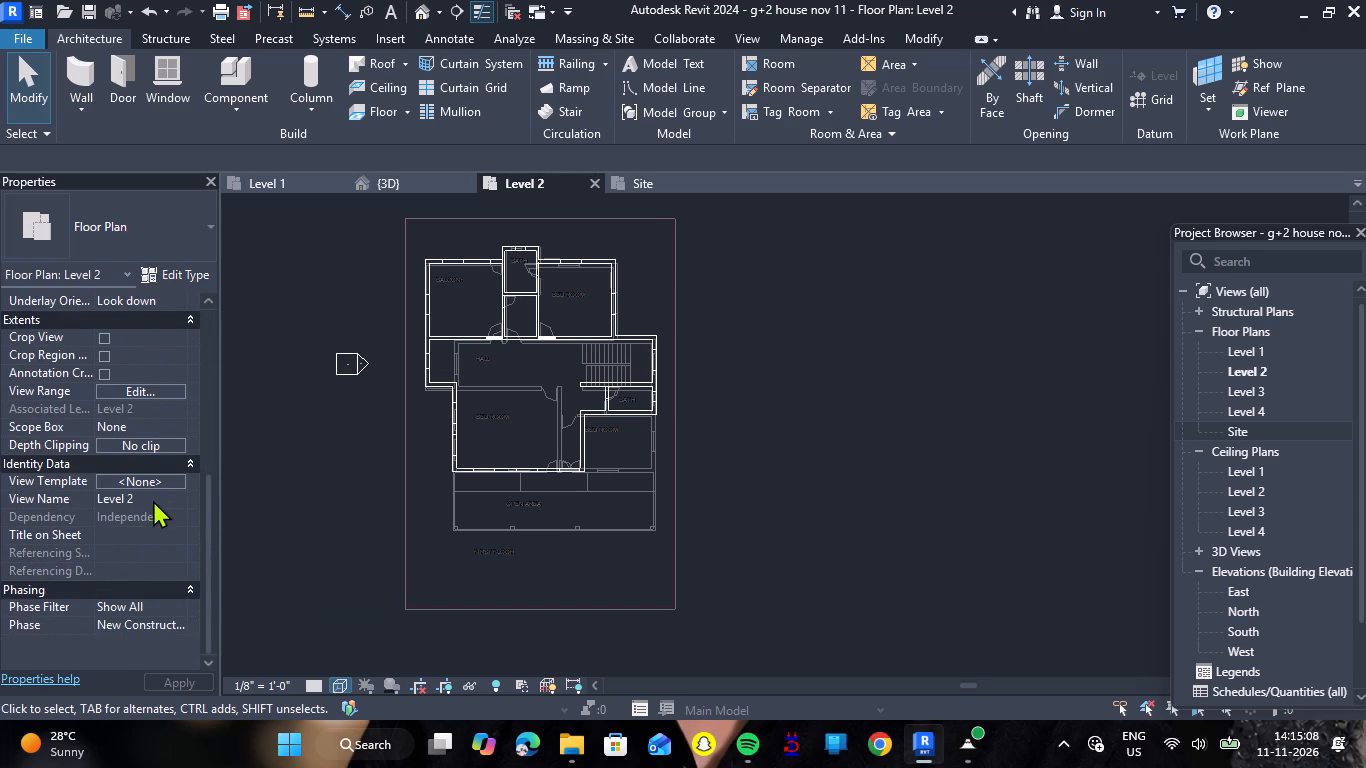
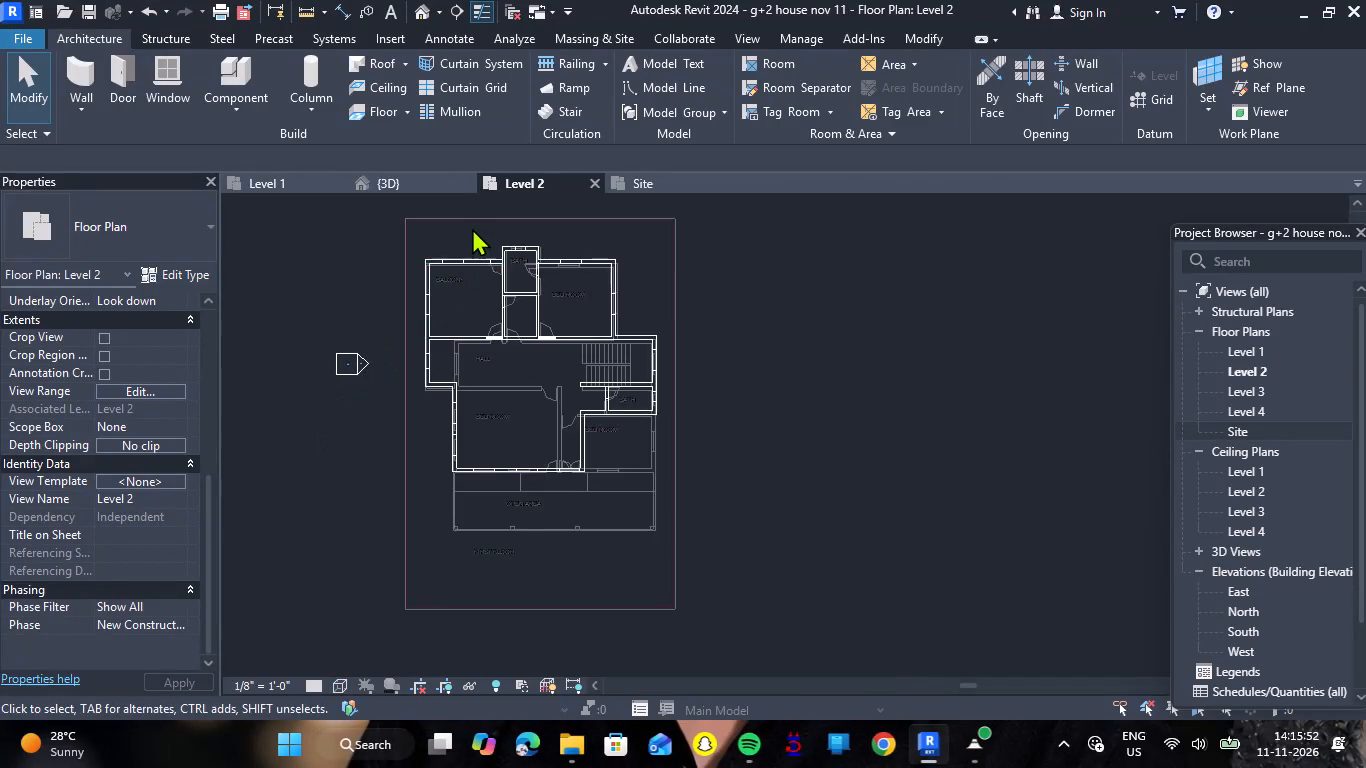
# Check the Level 2 view's View Range settings and inspect how the first-floor plan lines up with the walls.
pyautogui.scroll(5, 473, 226)
pyautogui.scroll(-4, 473, 222)
pyautogui.scroll(1, 473, 258)
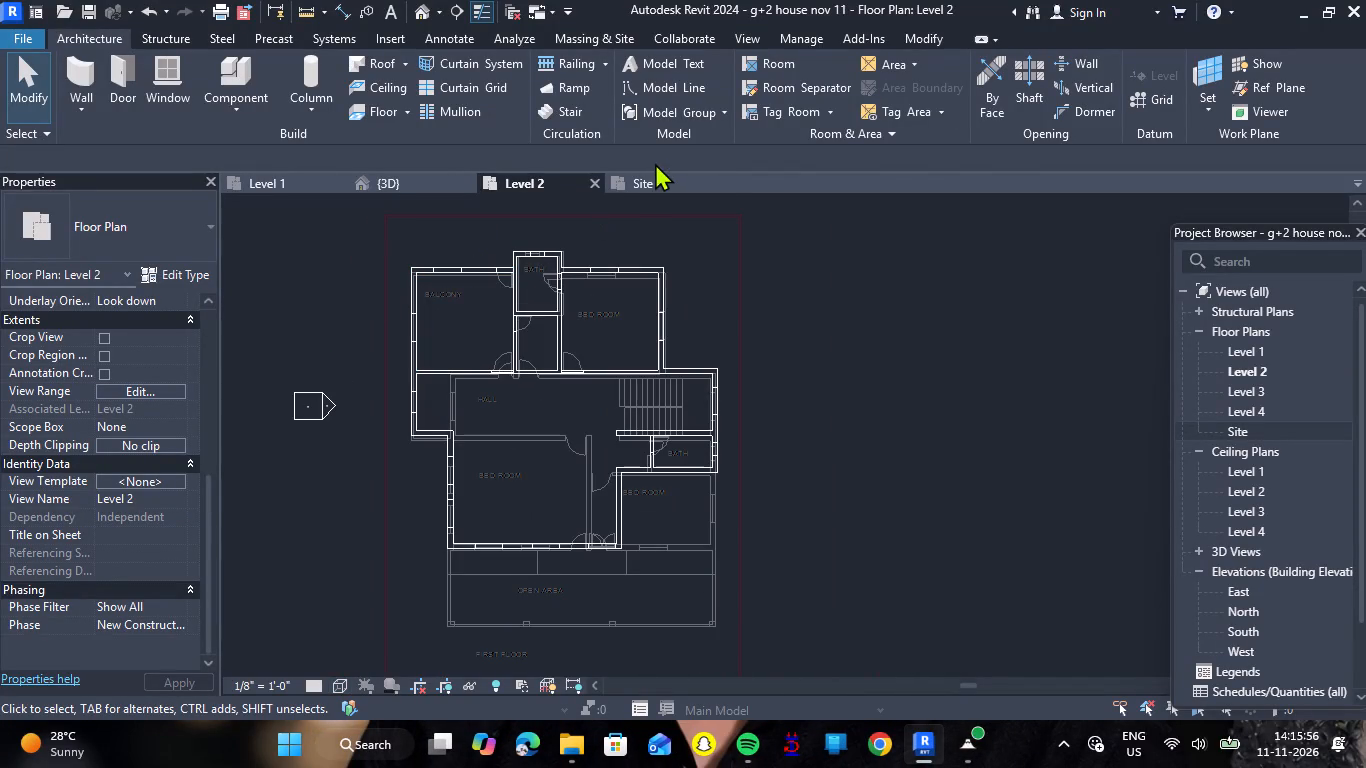
pyautogui.click(173, 500)
pyautogui.click(173, 500)
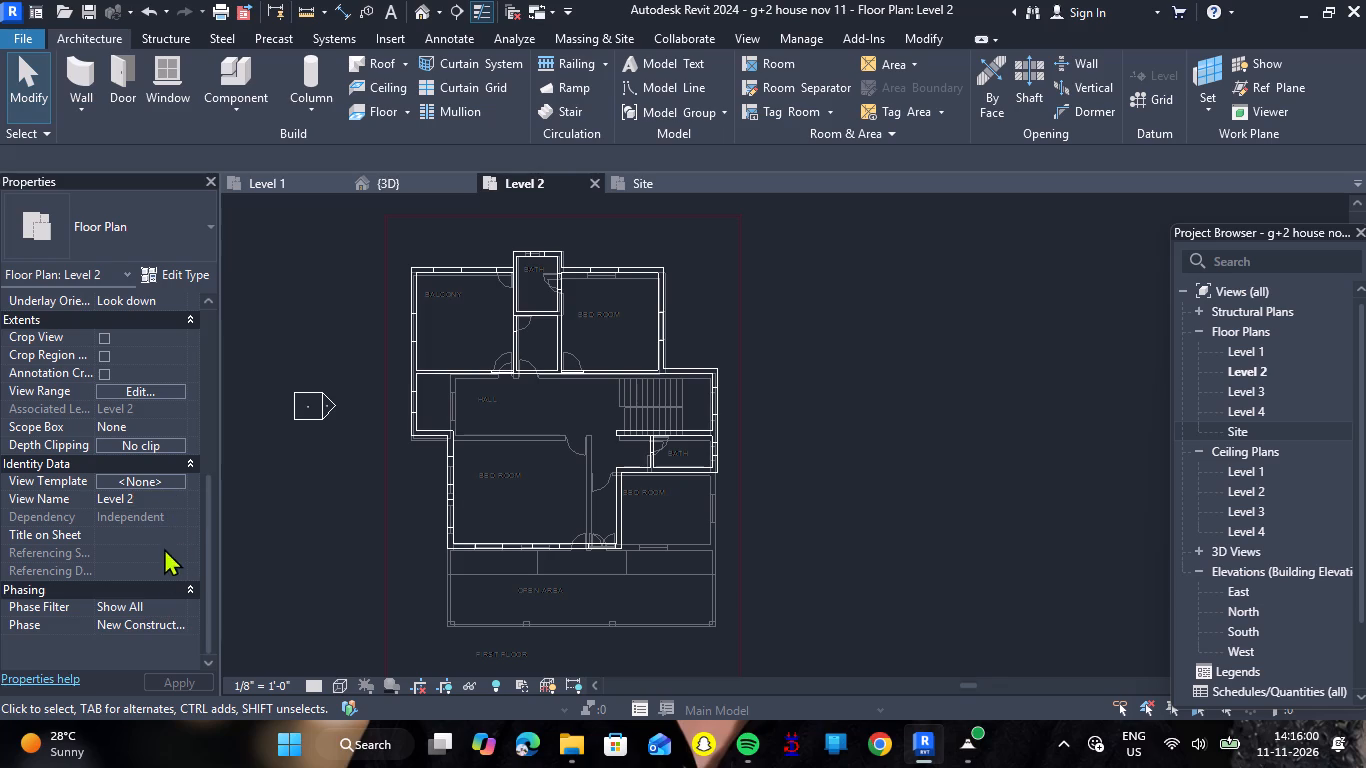
pyautogui.click(180, 393)
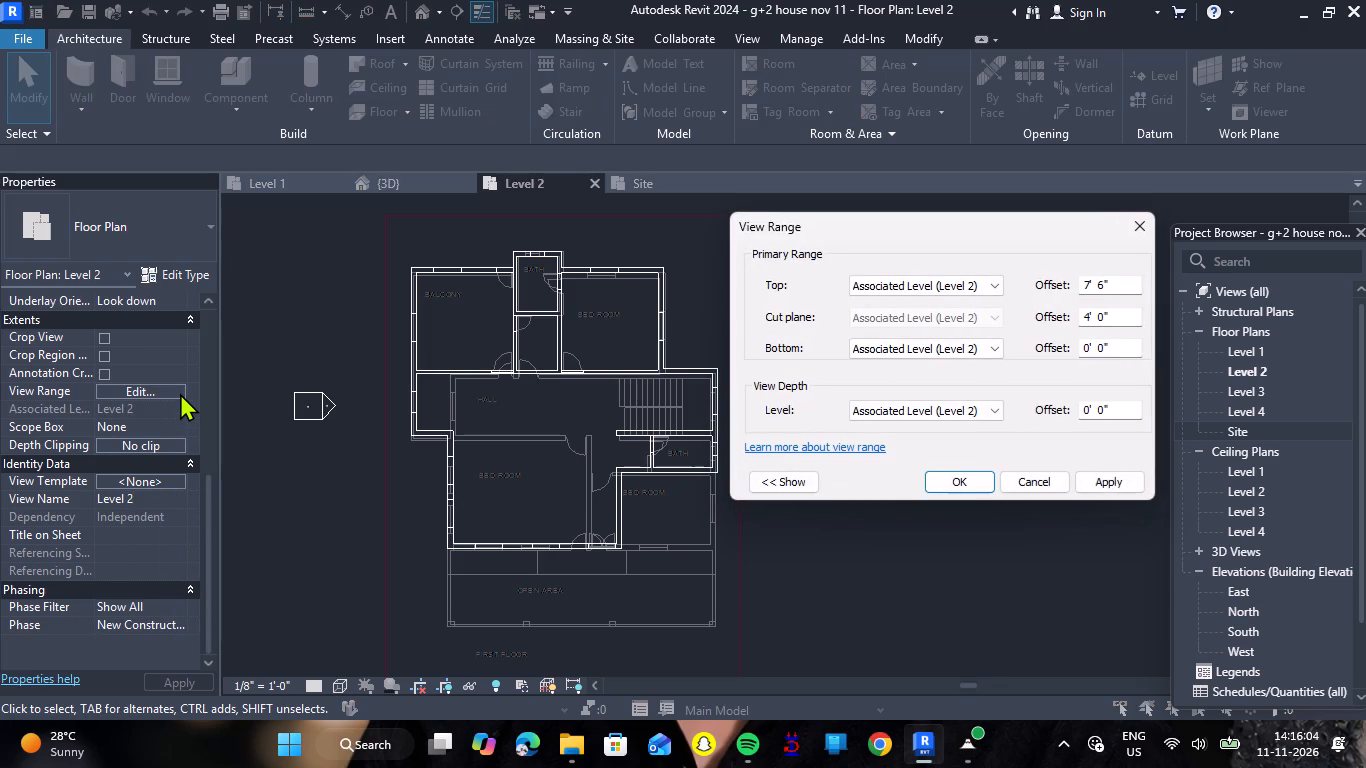
pyautogui.click(1136, 223)
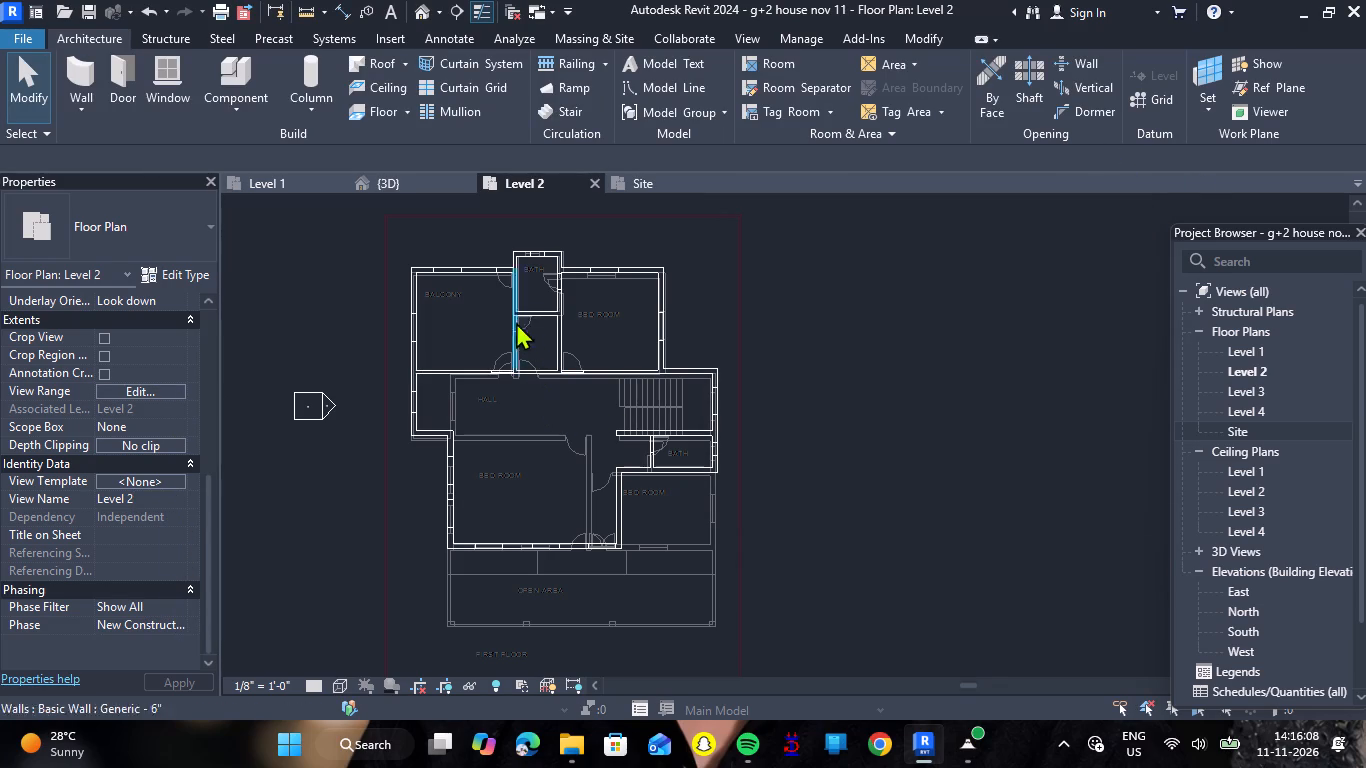
pyautogui.scroll(7, 434, 439)
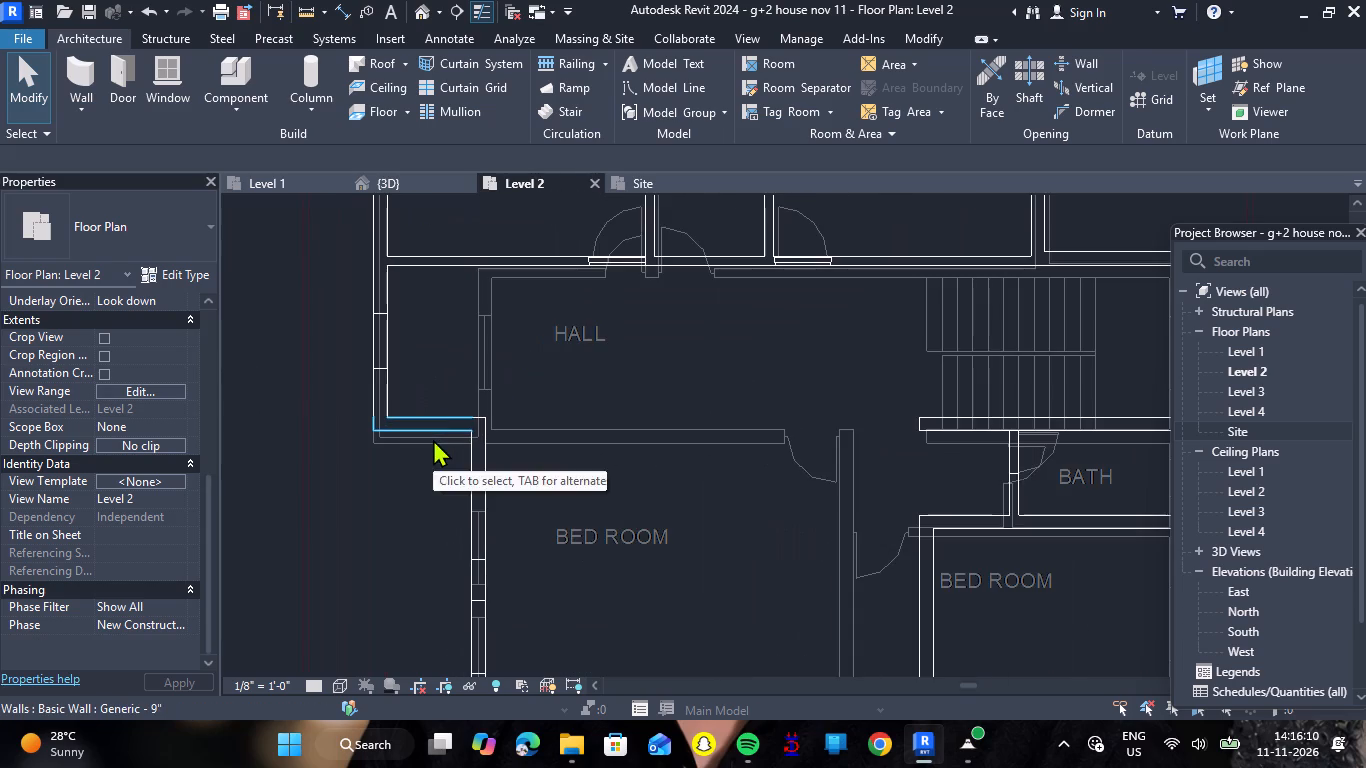
pyautogui.scroll(1, 422, 462)
pyautogui.scroll(-6, 422, 462)
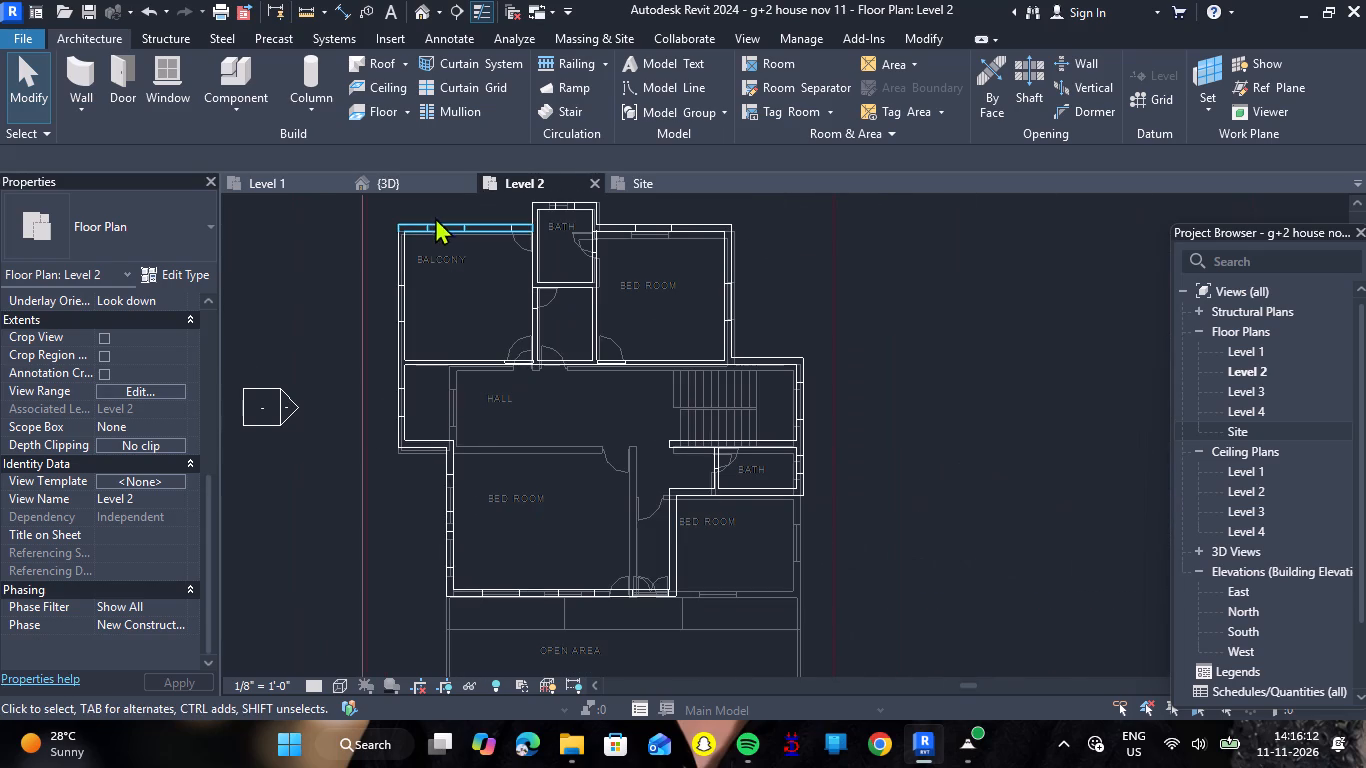
pyautogui.scroll(5, 436, 197)
pyautogui.scroll(-6, 436, 197)
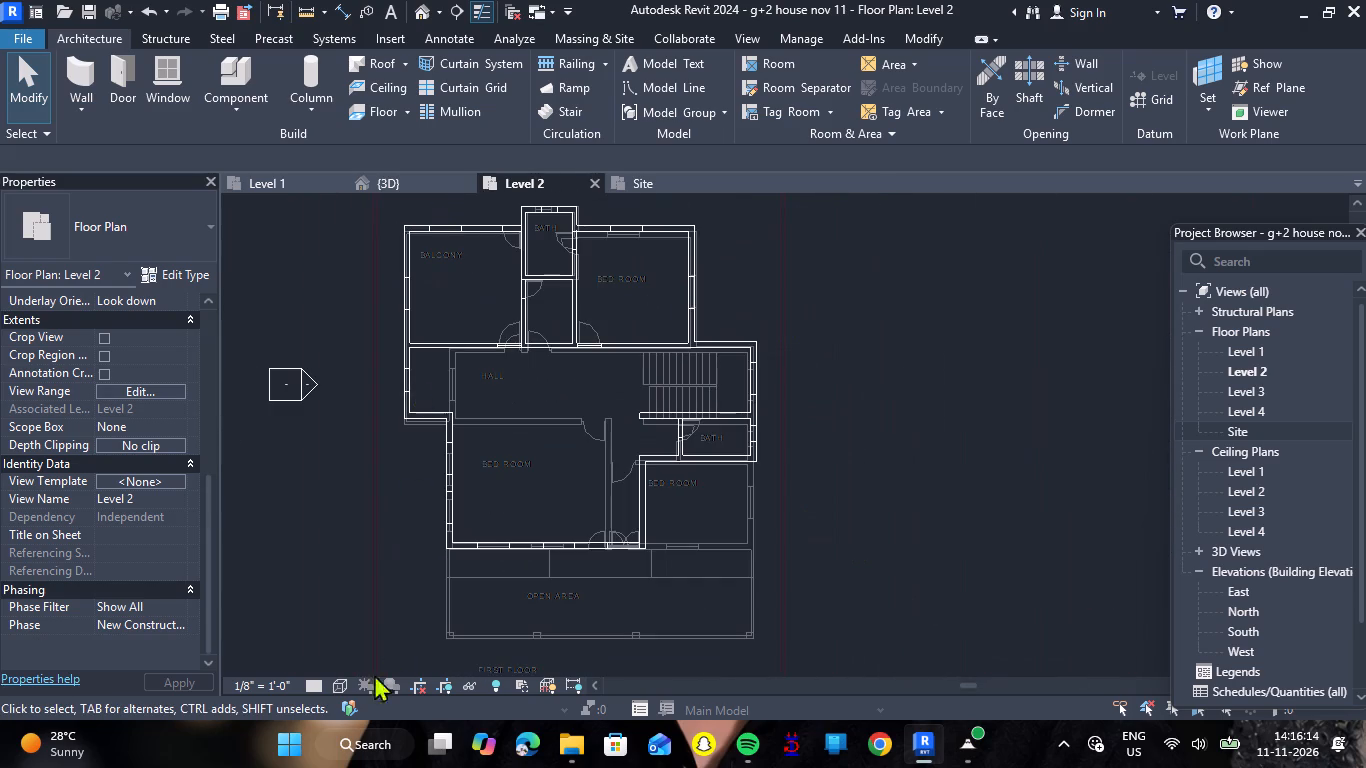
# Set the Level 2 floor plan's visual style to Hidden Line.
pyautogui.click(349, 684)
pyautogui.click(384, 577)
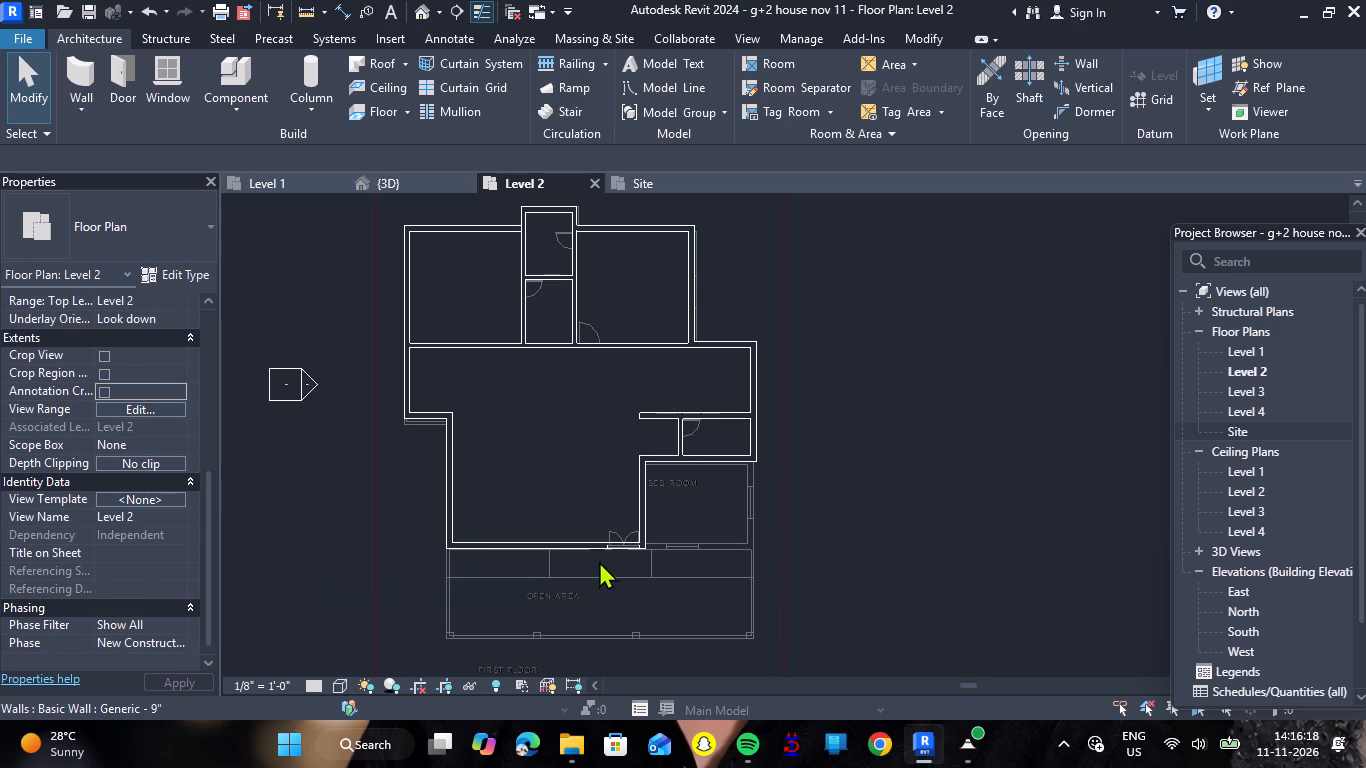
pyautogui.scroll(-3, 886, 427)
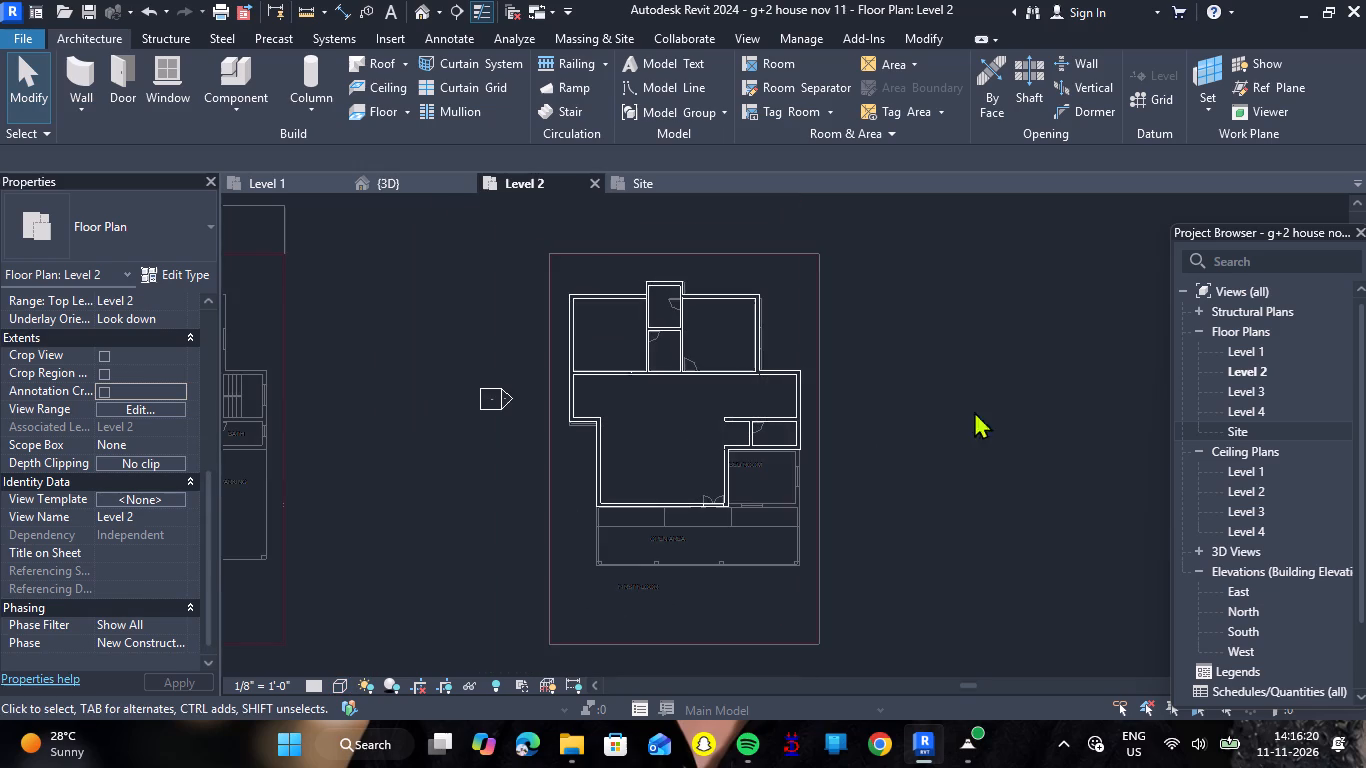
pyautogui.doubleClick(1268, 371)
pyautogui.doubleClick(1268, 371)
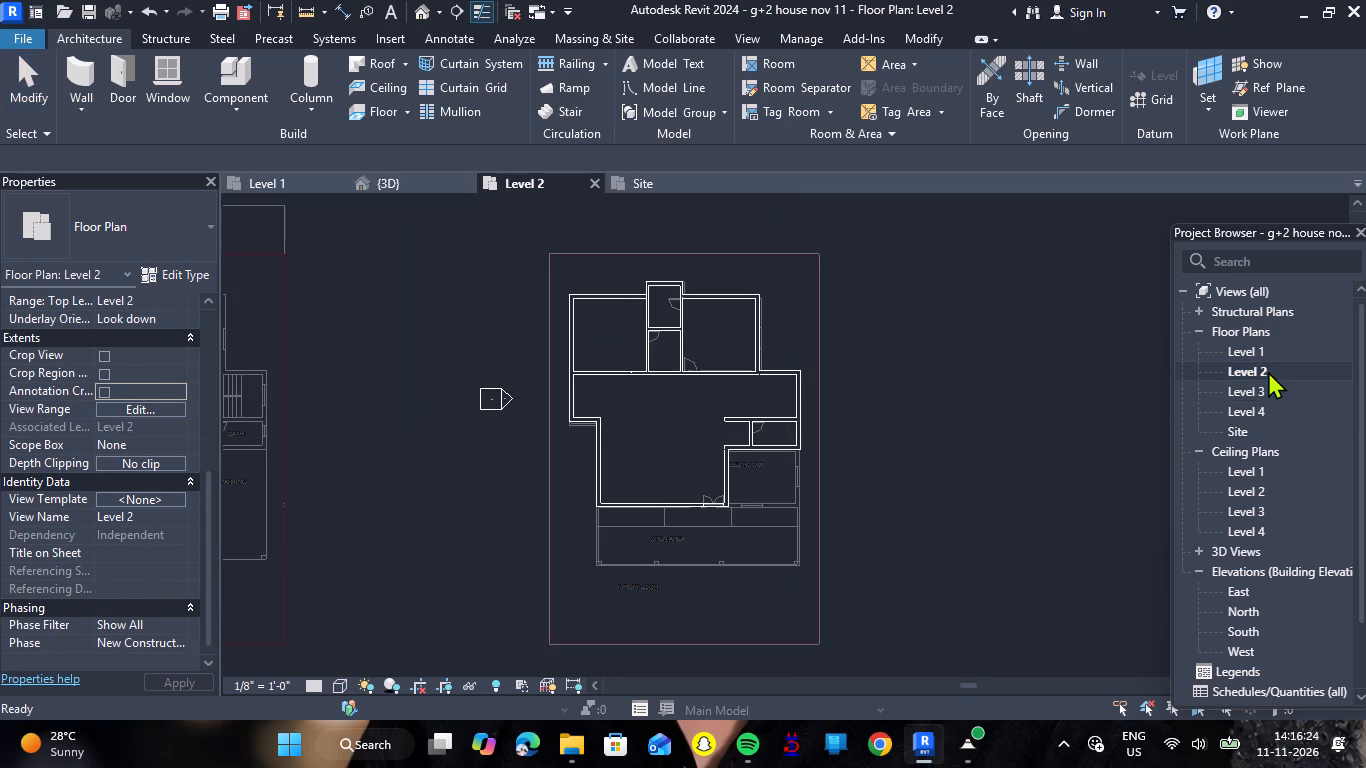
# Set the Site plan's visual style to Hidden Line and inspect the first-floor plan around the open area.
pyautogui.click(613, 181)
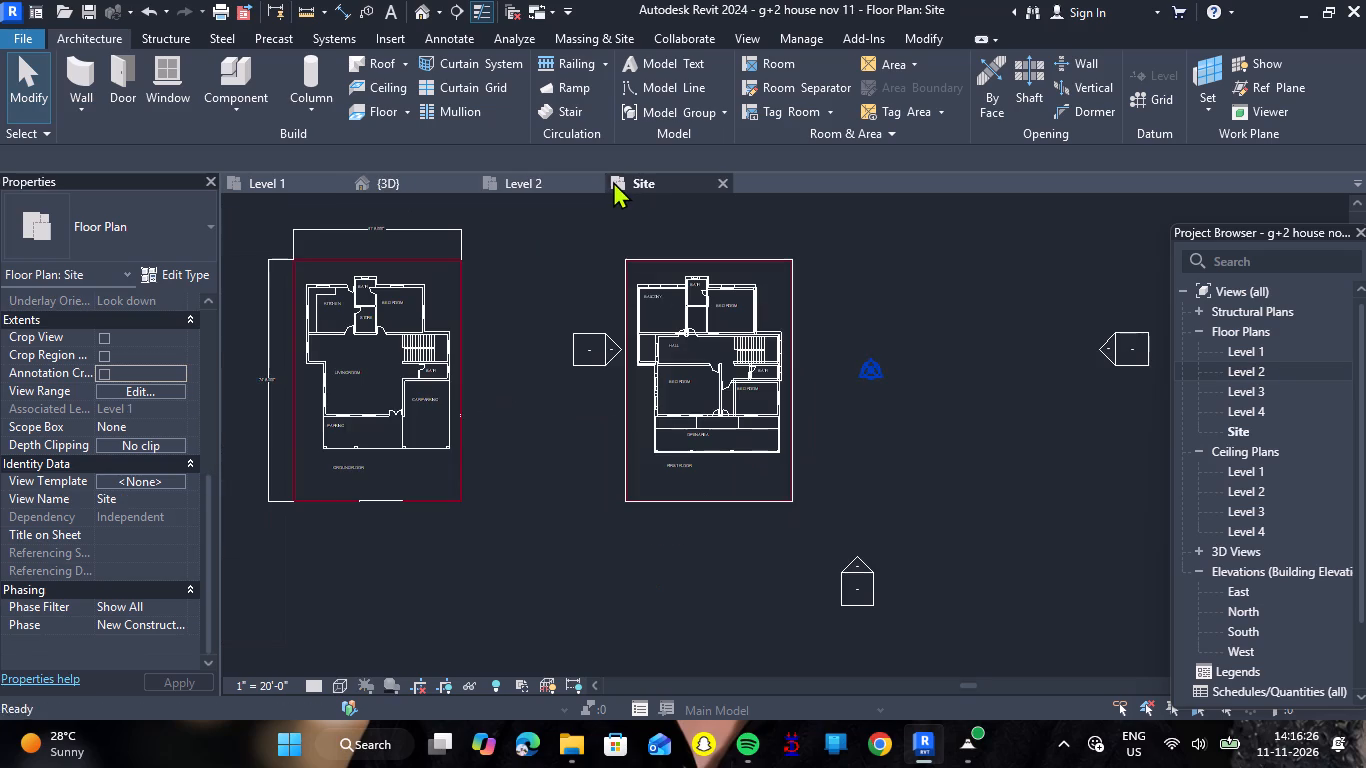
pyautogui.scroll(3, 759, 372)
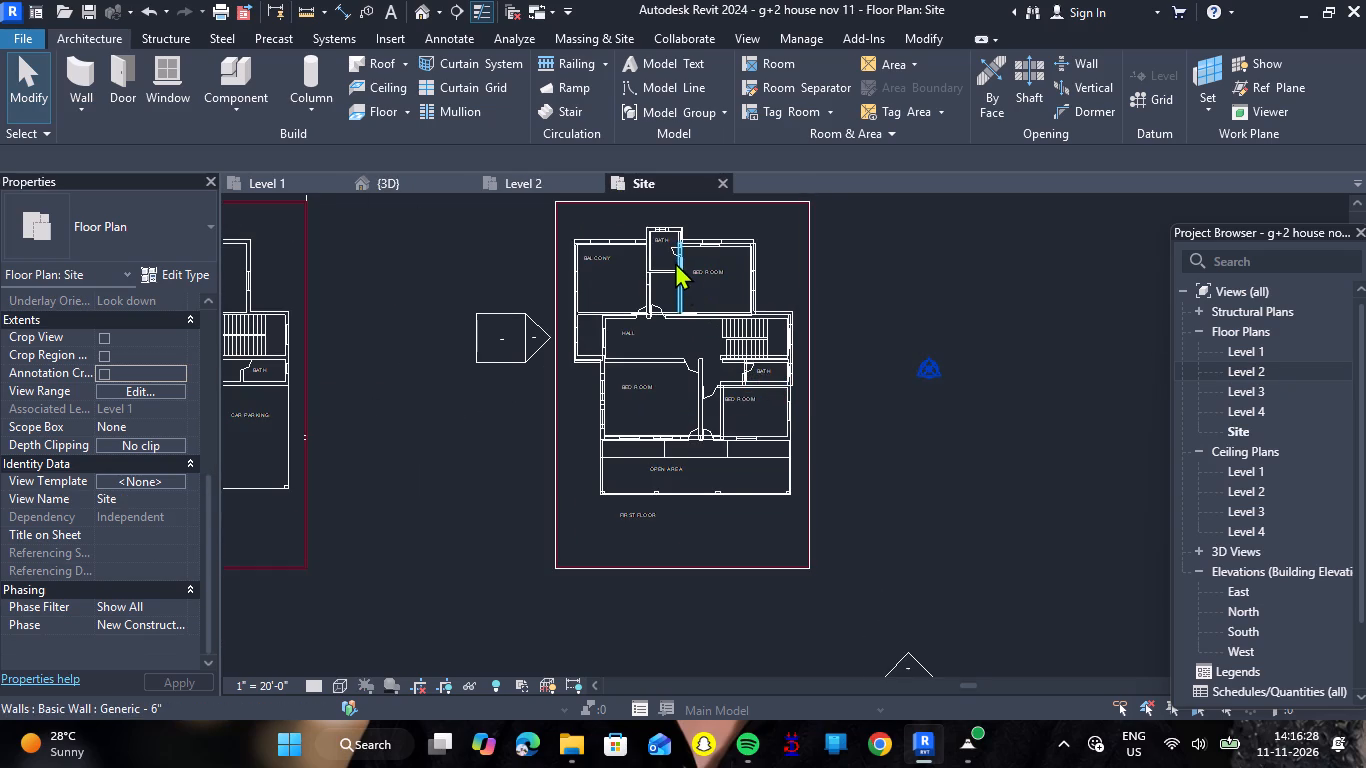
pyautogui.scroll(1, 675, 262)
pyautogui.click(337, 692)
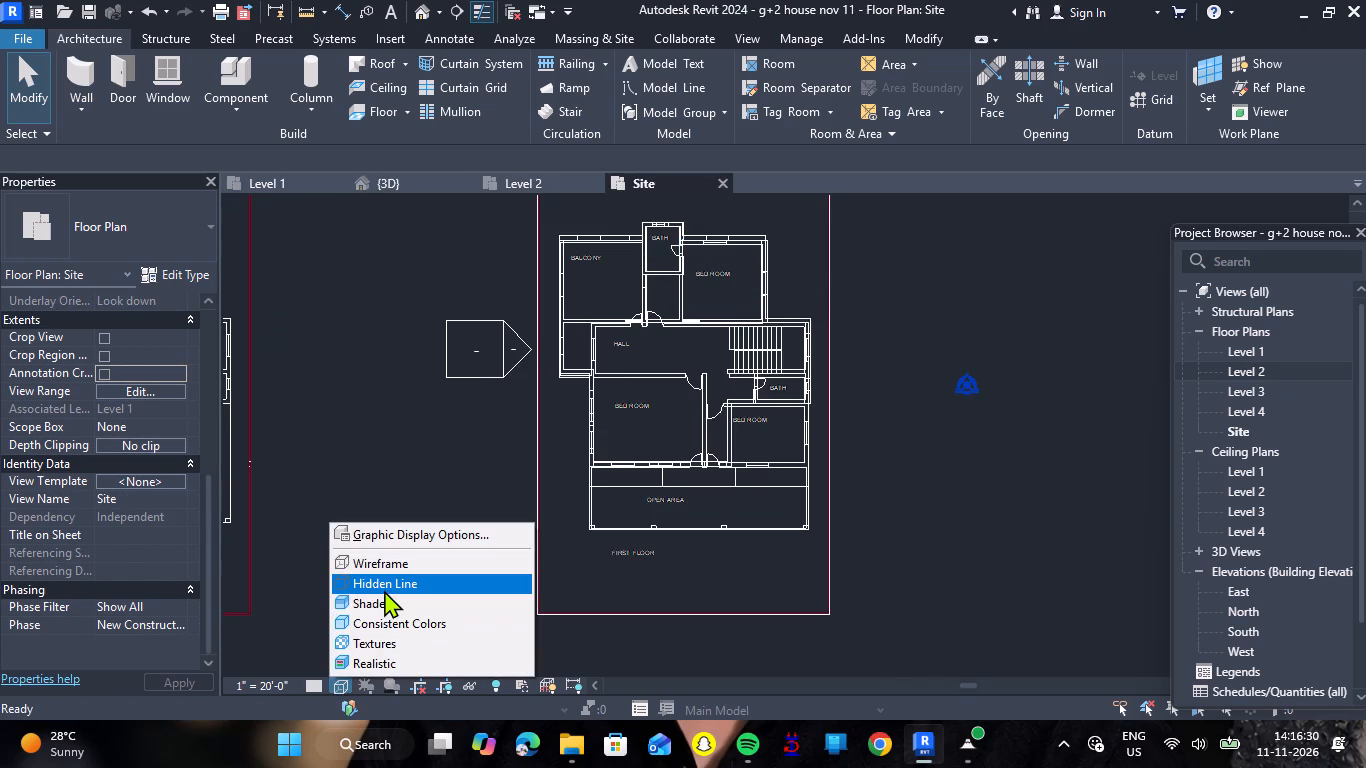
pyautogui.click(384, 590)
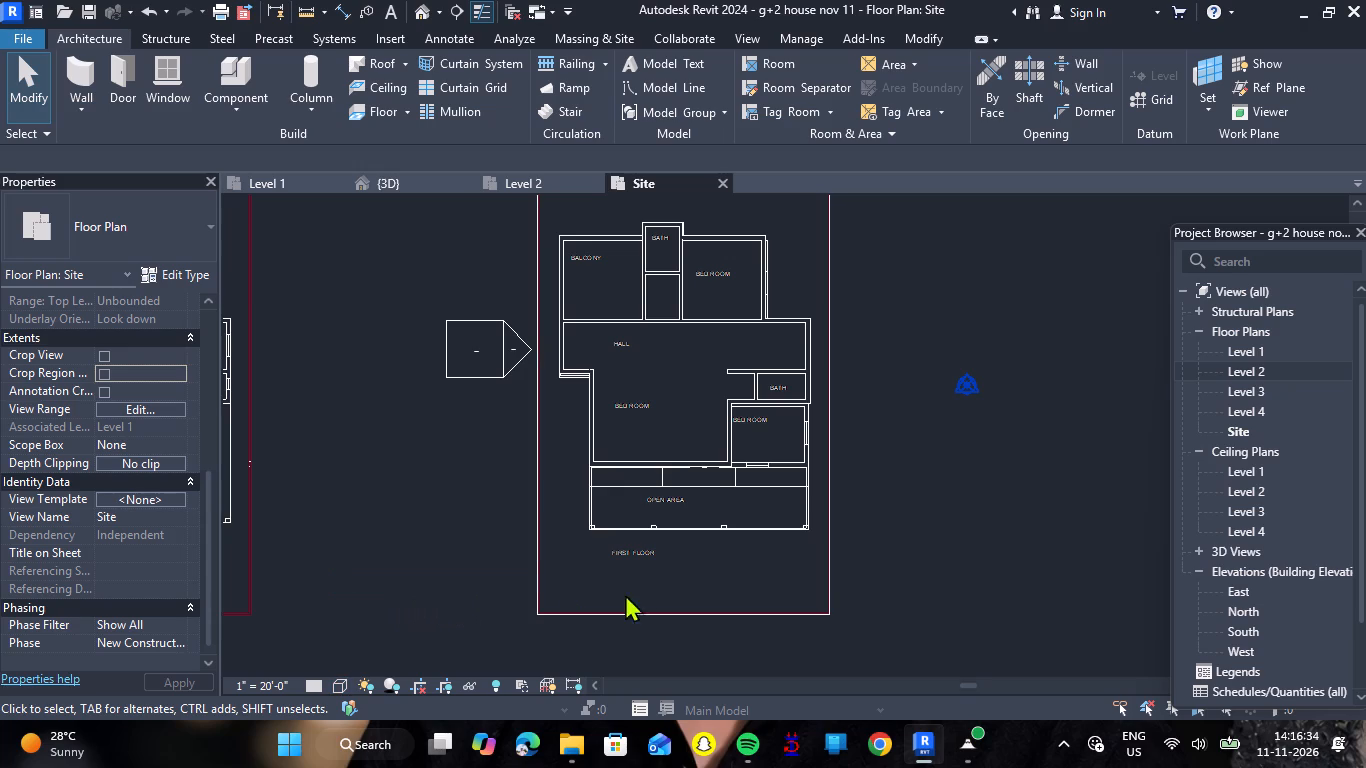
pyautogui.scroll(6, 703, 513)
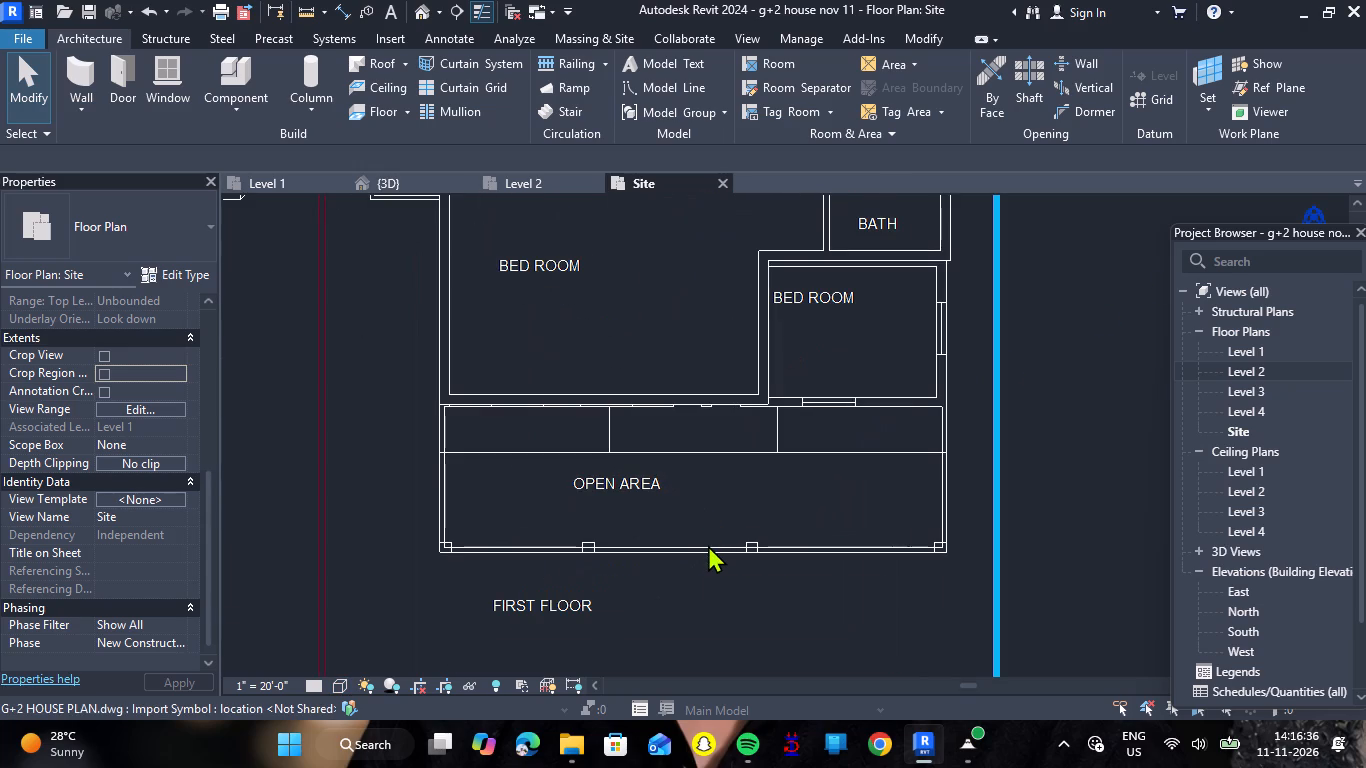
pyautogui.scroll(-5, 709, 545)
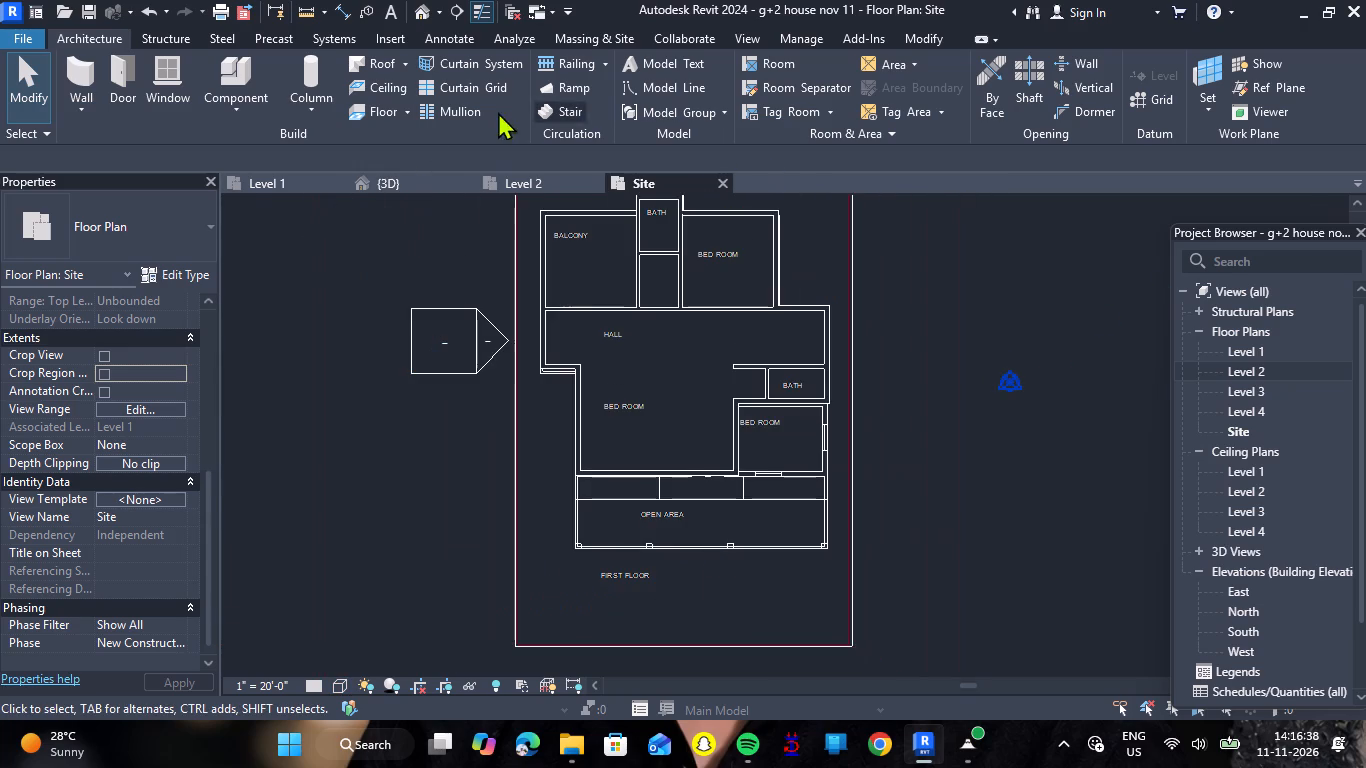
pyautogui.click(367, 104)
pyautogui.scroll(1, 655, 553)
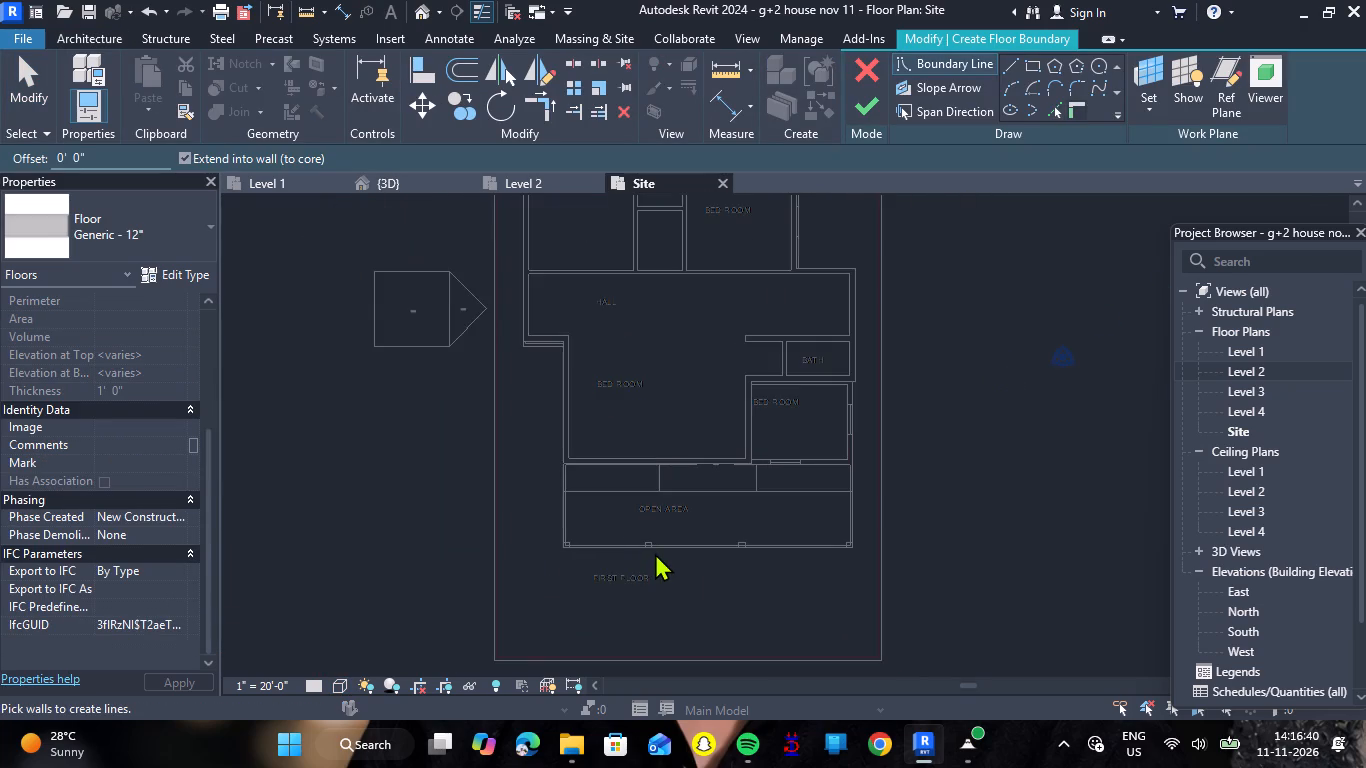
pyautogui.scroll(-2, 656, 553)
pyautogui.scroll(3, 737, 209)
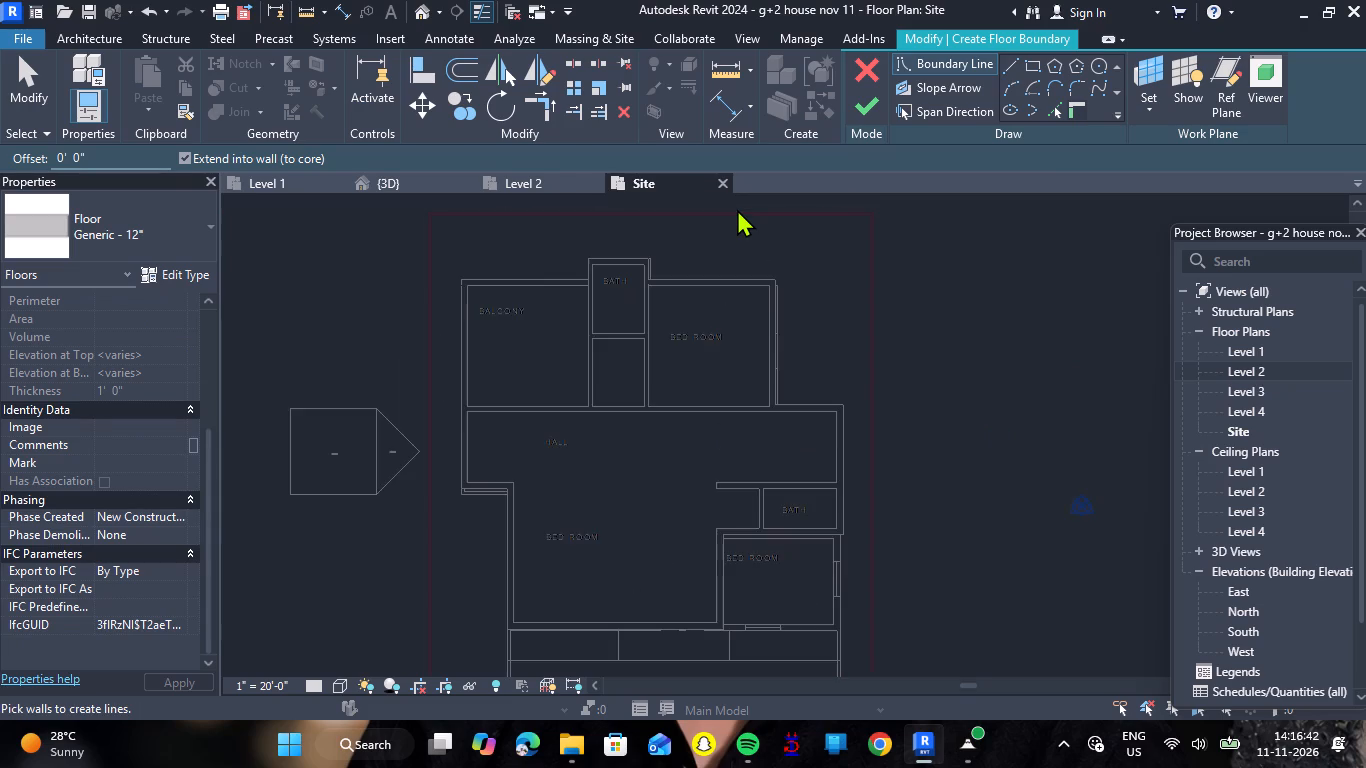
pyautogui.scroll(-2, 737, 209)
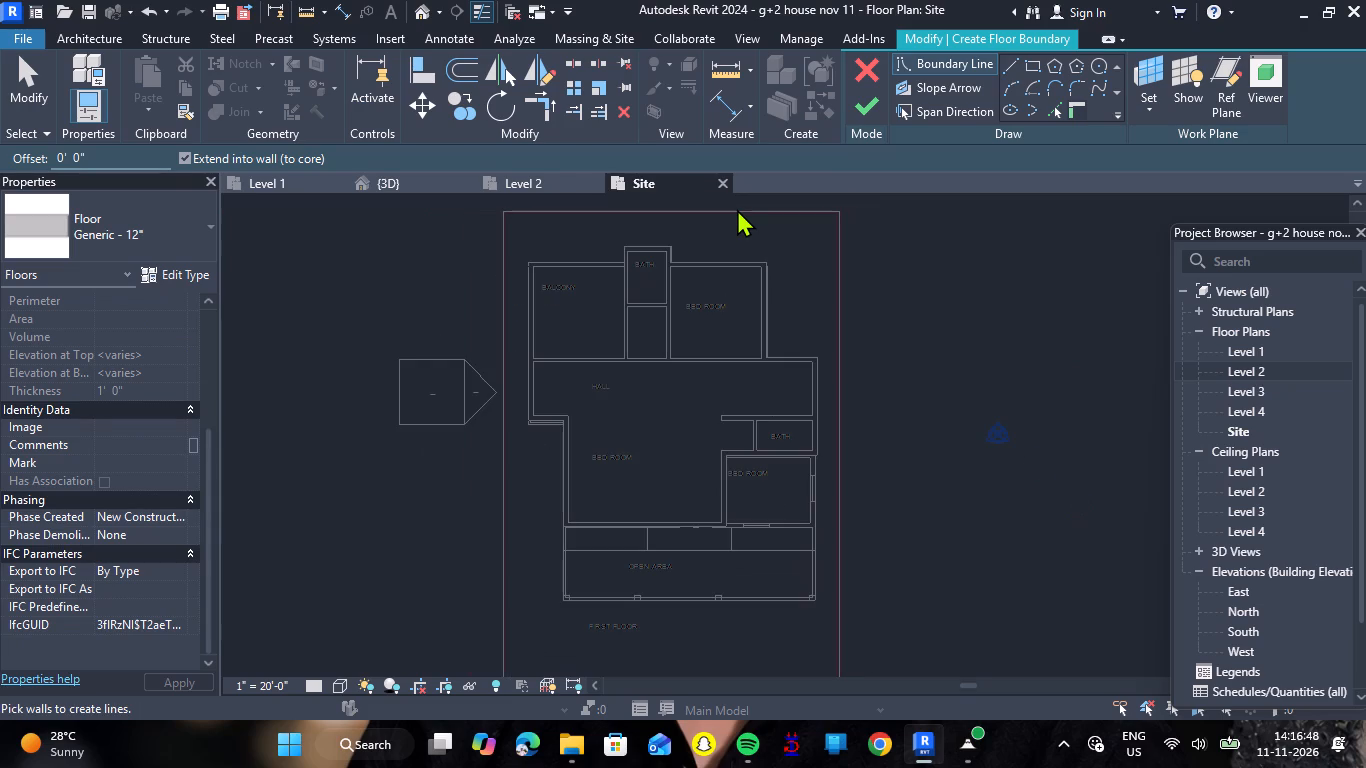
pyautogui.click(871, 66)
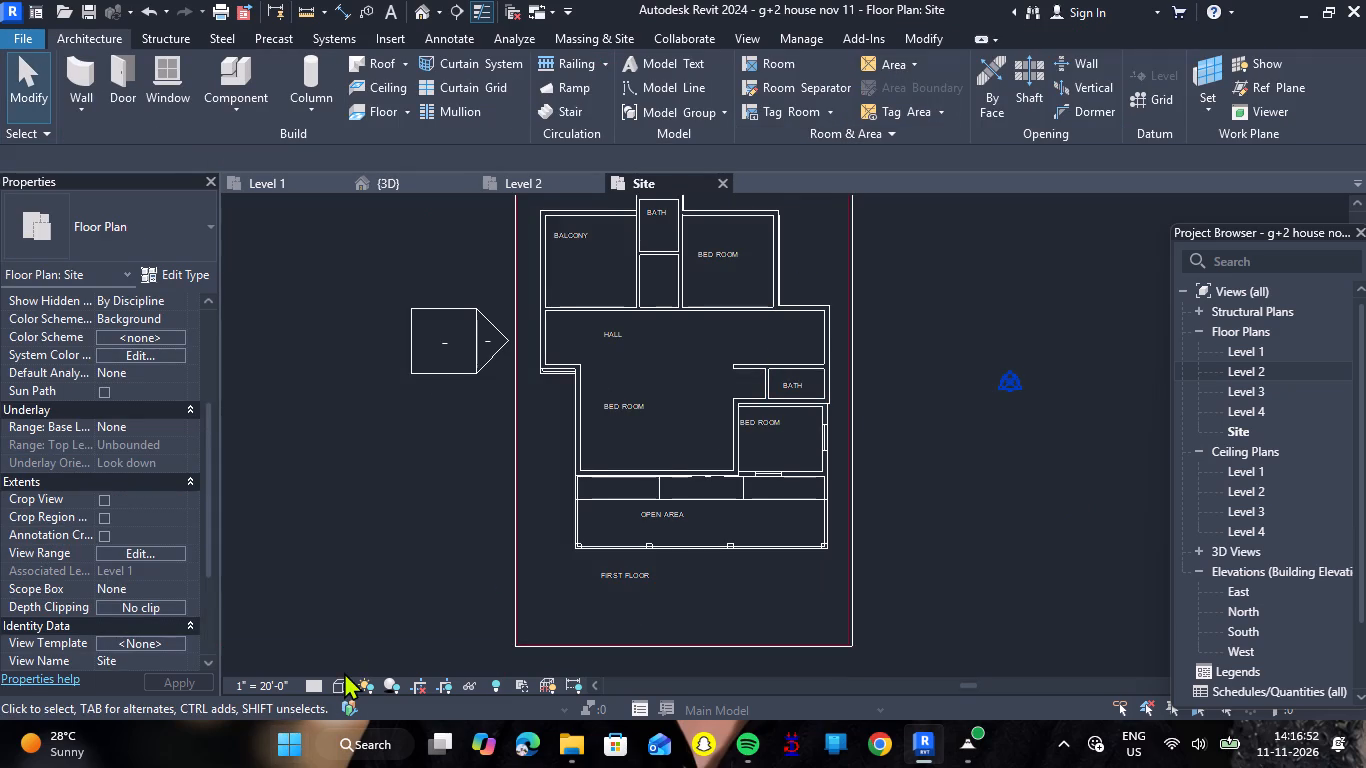
# Set the Site plan's visual style to Wireframe so the first-floor plan's doors, windows and stairs show.
pyautogui.click(343, 679)
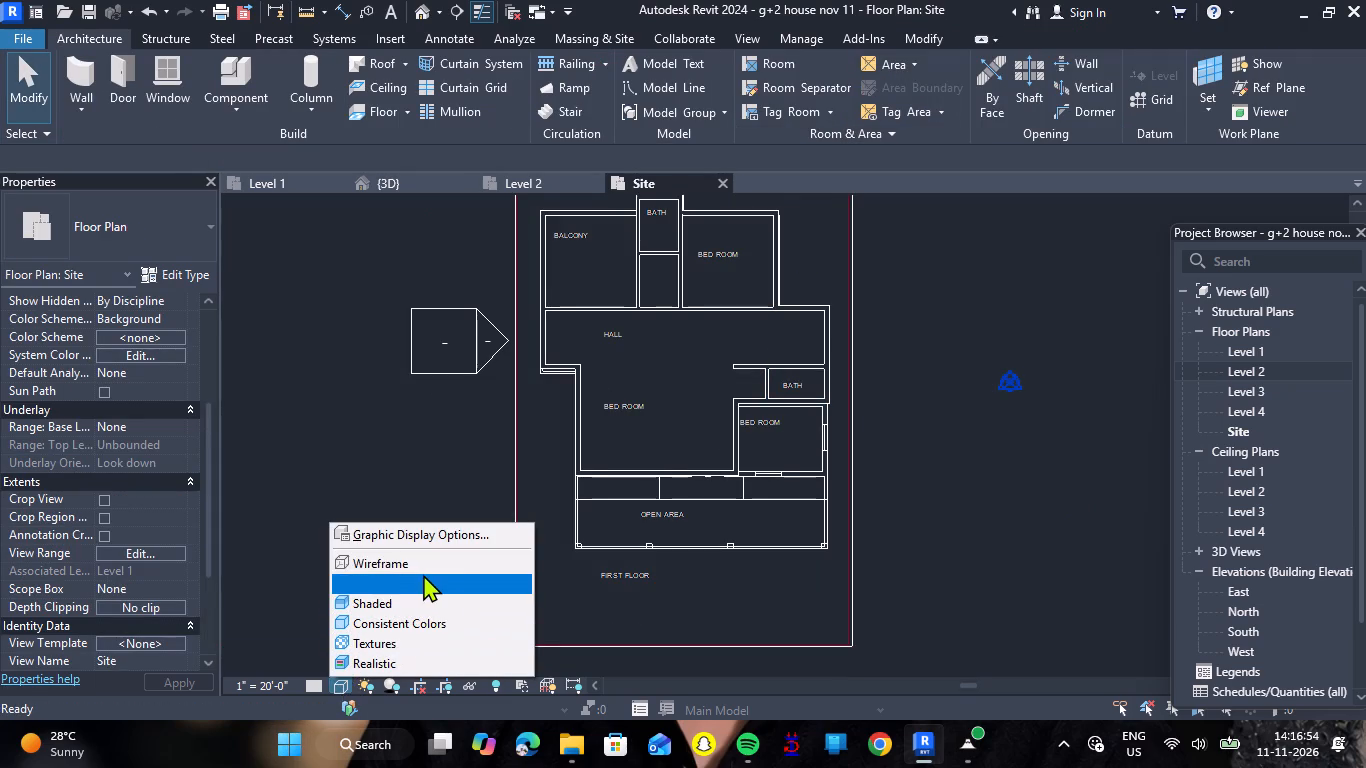
pyautogui.click(419, 567)
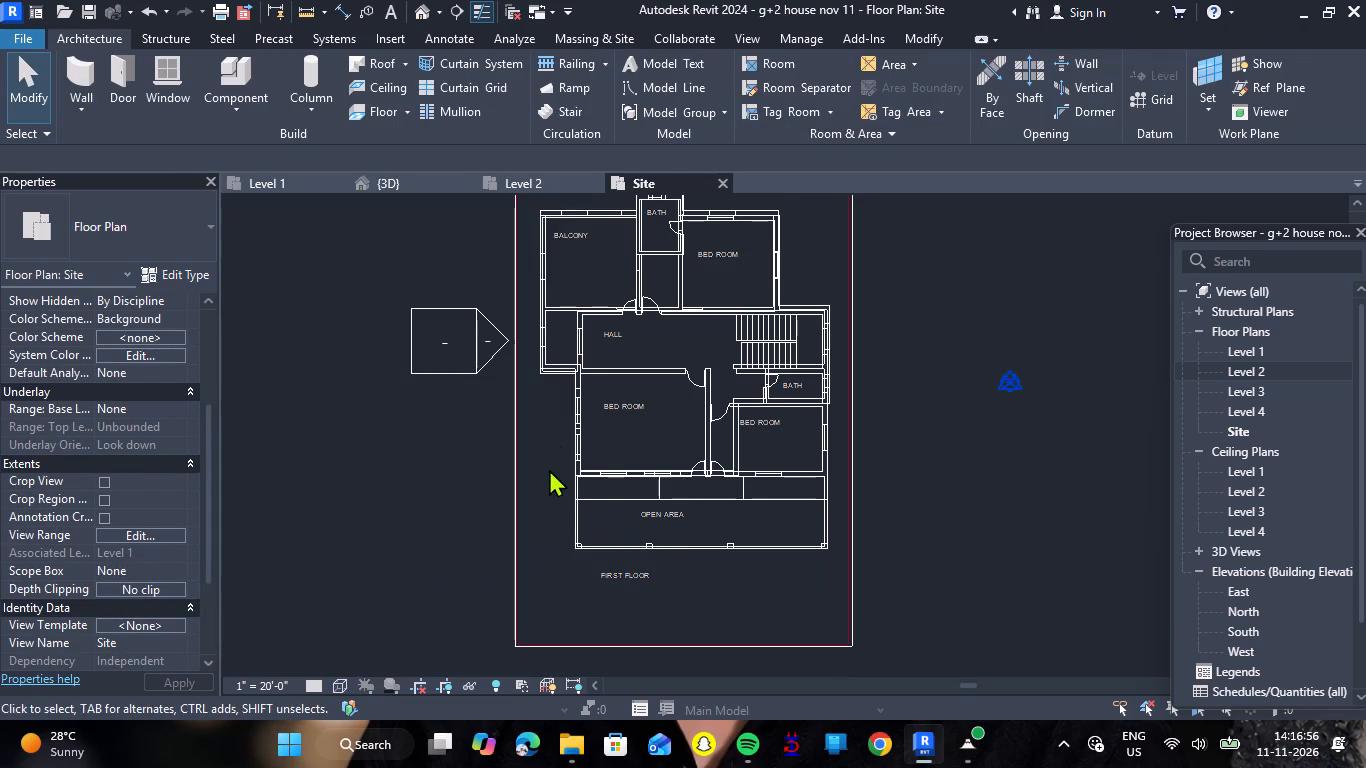
pyautogui.scroll(-2, 568, 398)
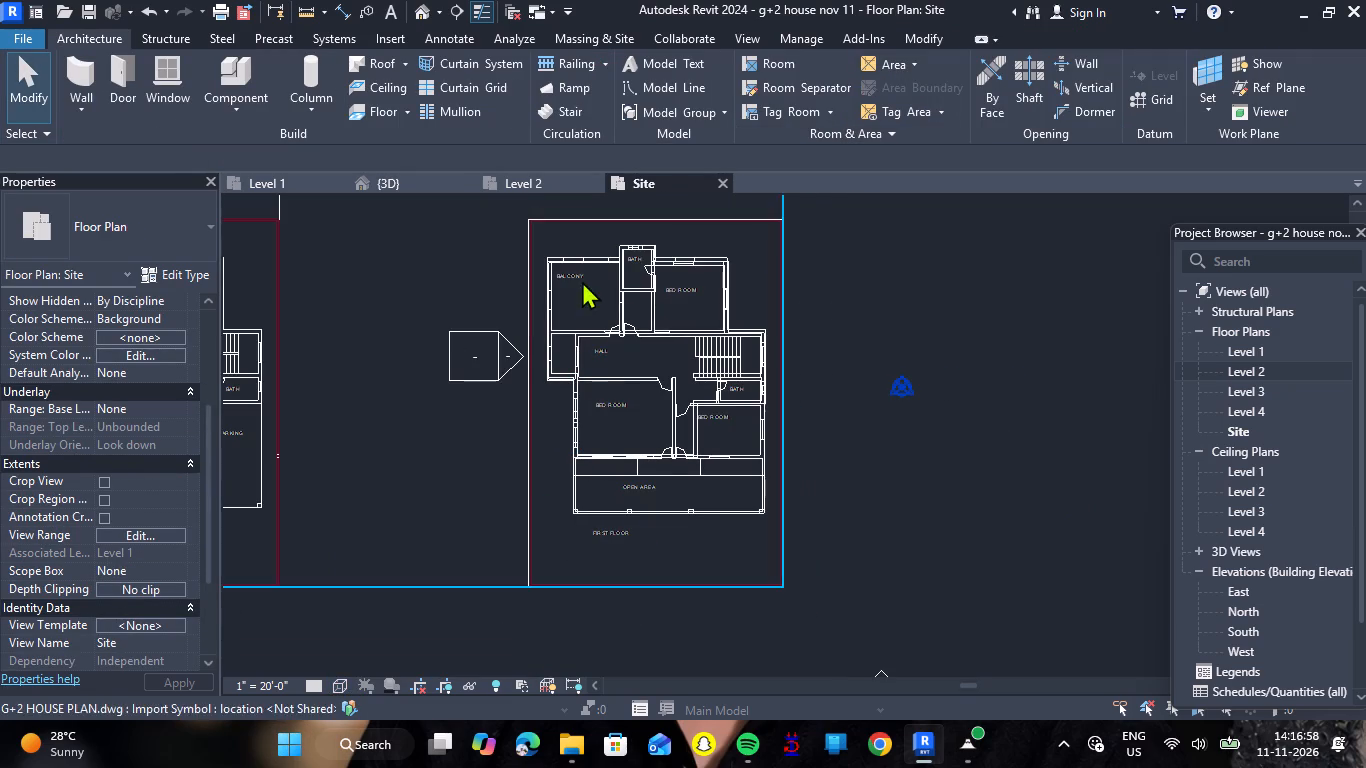
pyautogui.scroll(6, 575, 177)
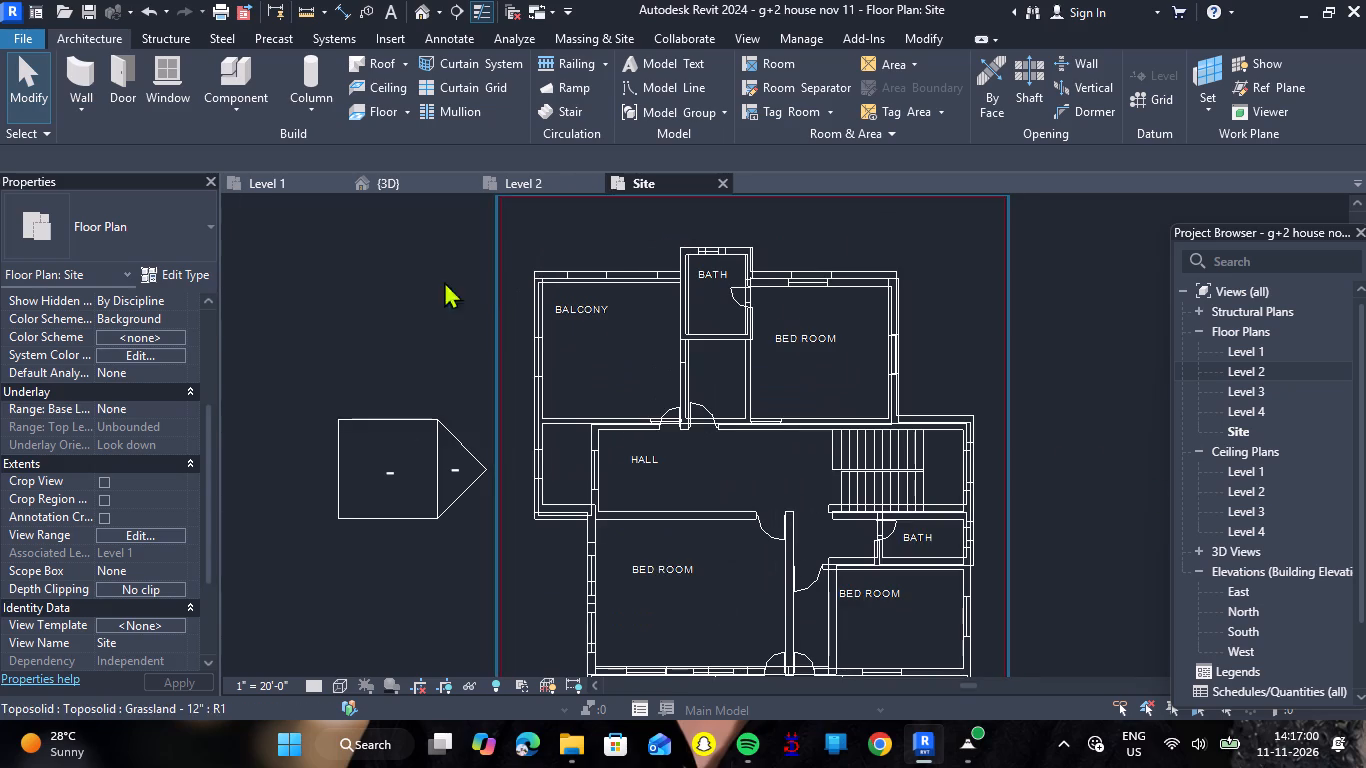
# Look through the Site view's graphics, underlay, extents, identity data and phasing properties.
pyautogui.scroll(3, 123, 384)
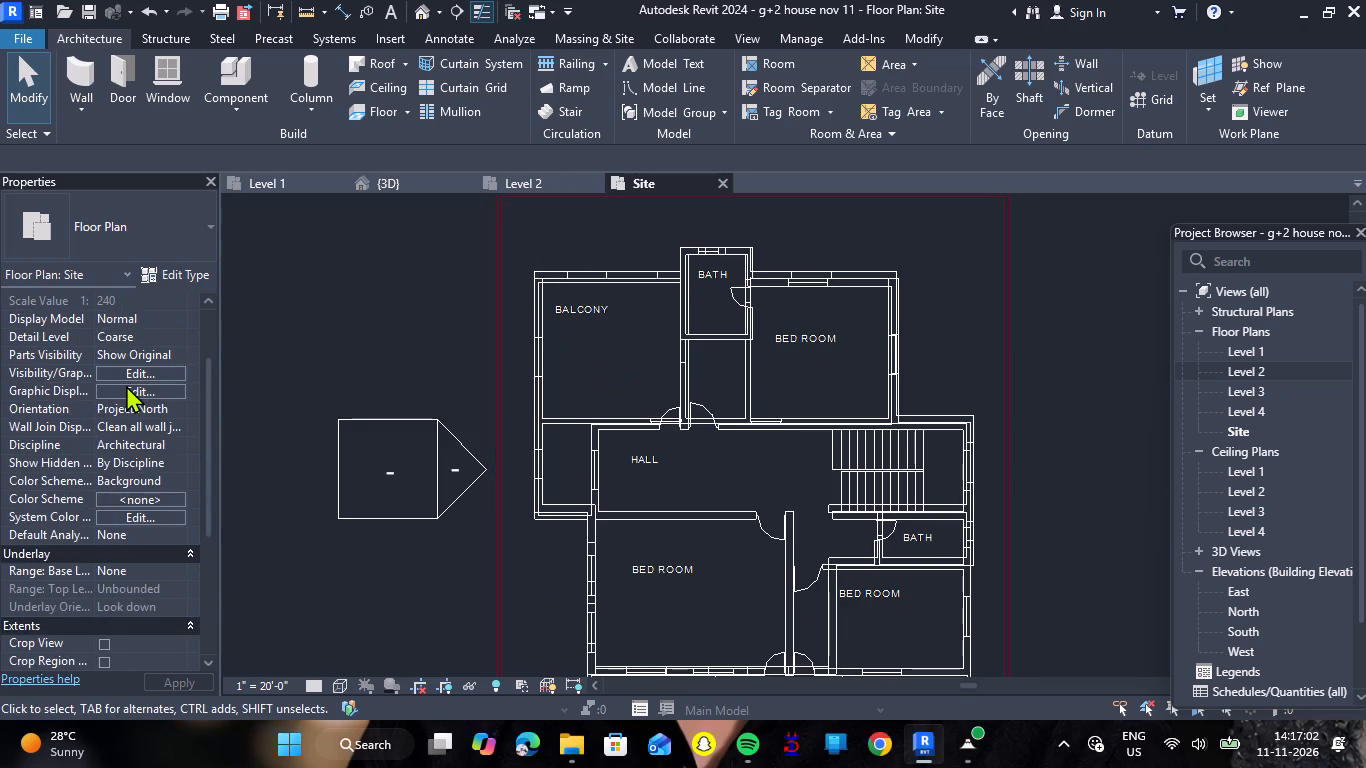
pyautogui.scroll(3, 127, 385)
pyautogui.scroll(-4, 127, 385)
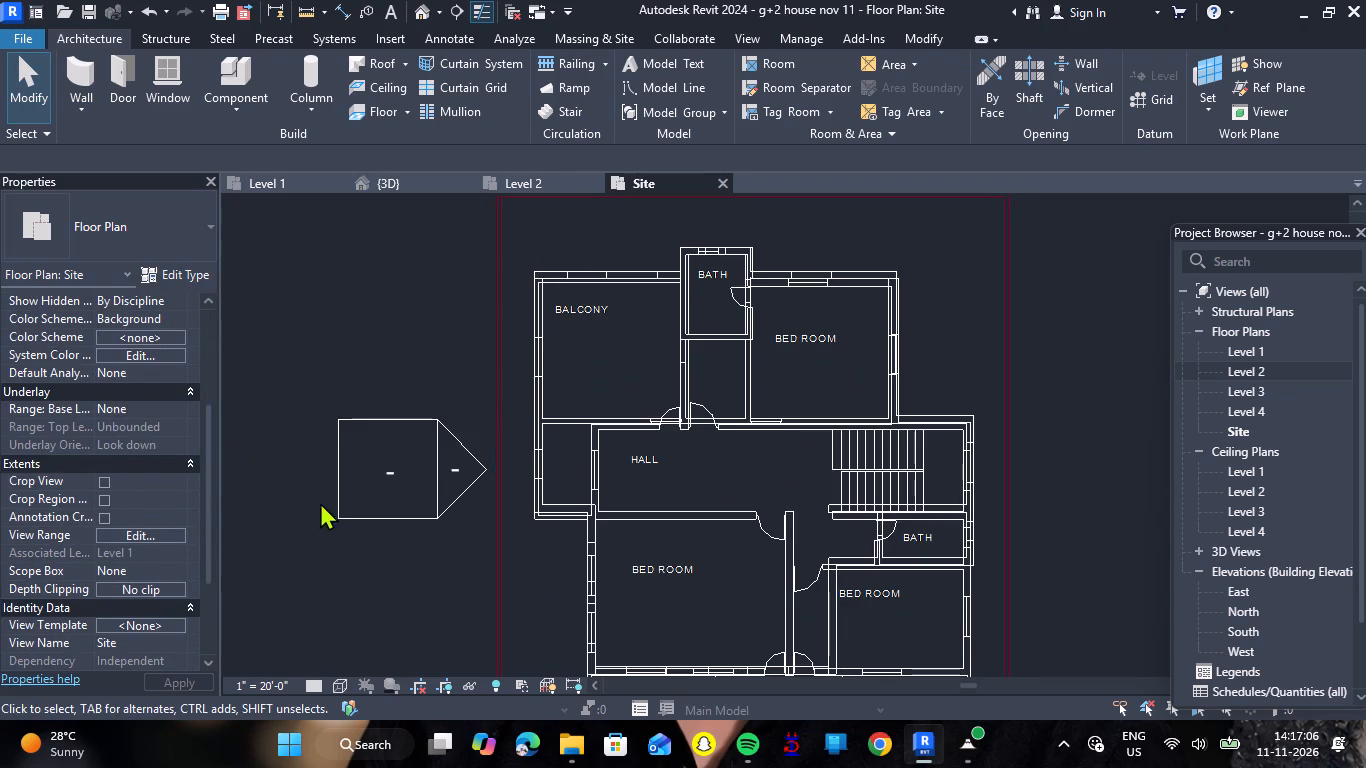
pyautogui.scroll(-6, 152, 477)
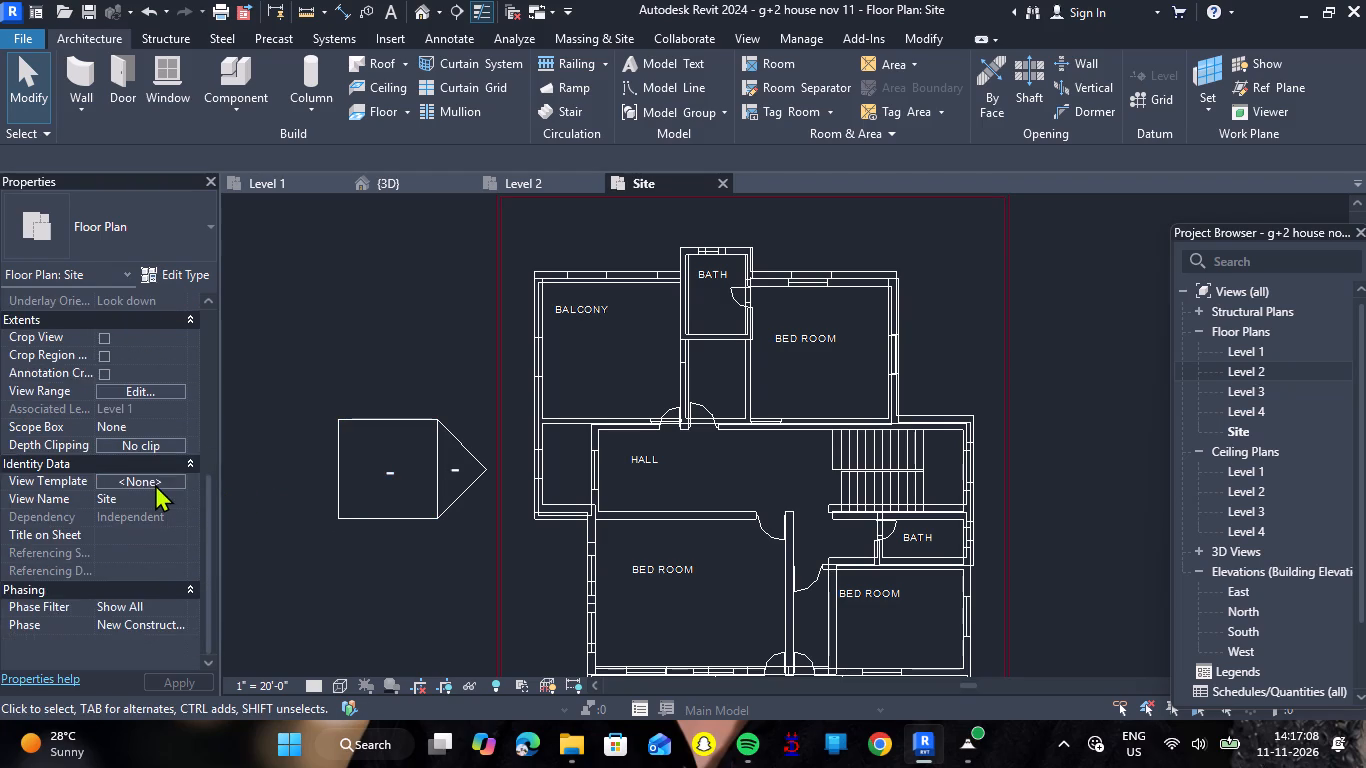
pyautogui.scroll(-1, 155, 484)
pyautogui.scroll(5, 156, 481)
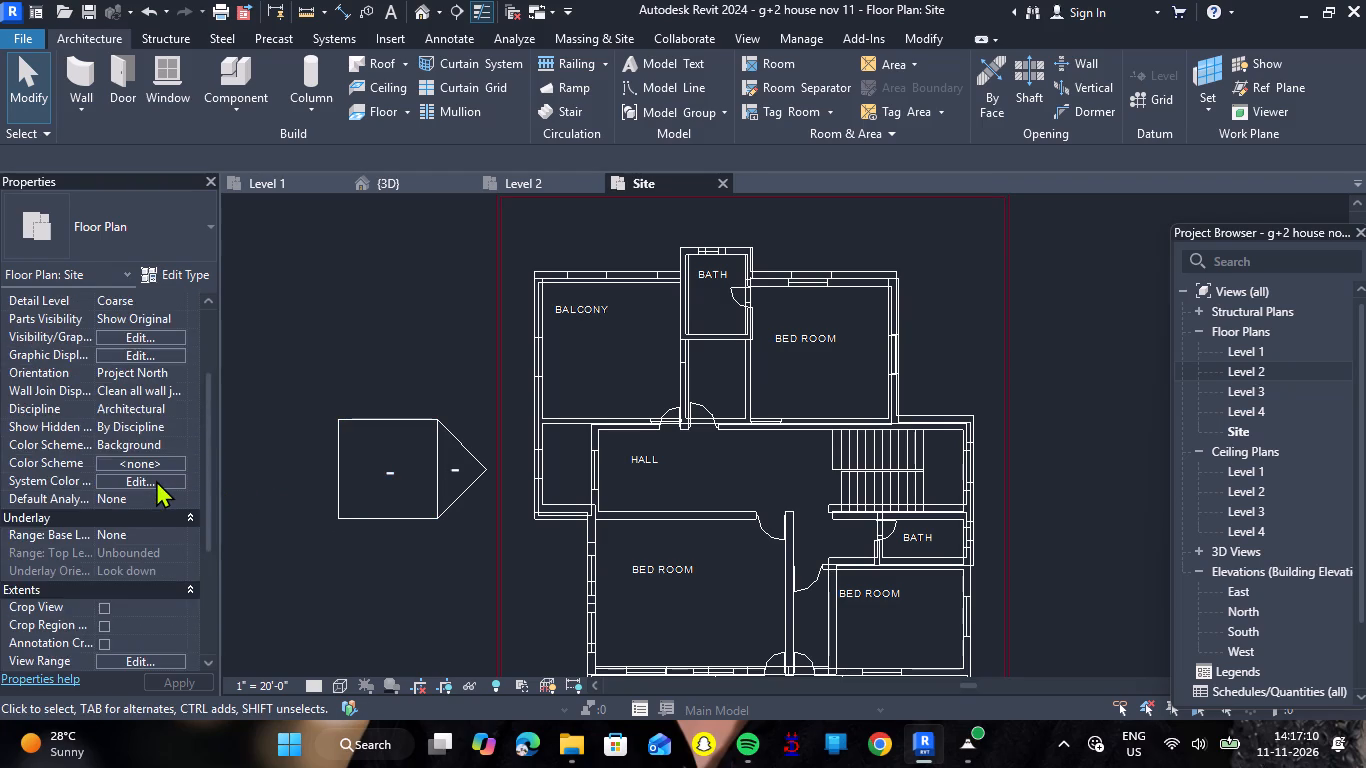
pyautogui.scroll(3, 156, 480)
pyautogui.scroll(-5, 577, 354)
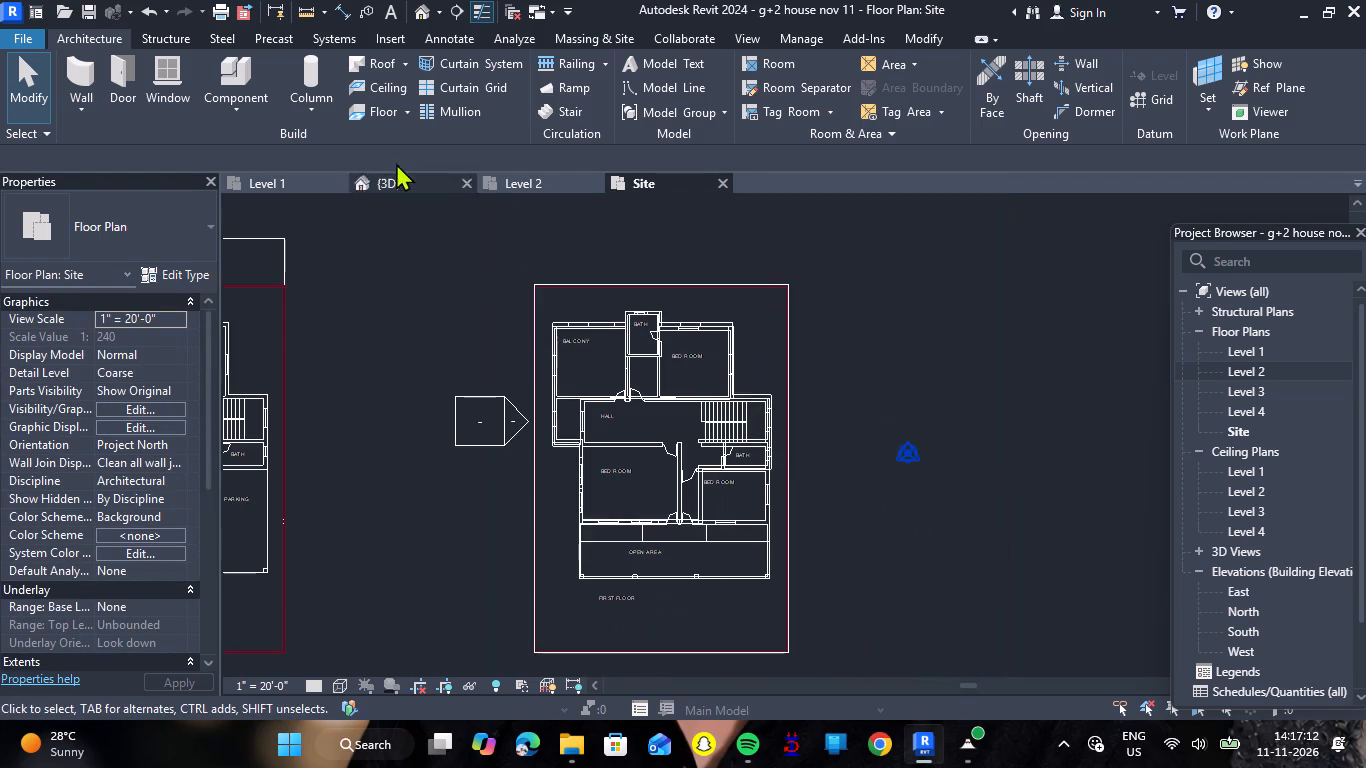
# Set the Level 2 floor plan's visual style to Wireframe so the first-floor plan shows through the floor.
pyautogui.click(512, 180)
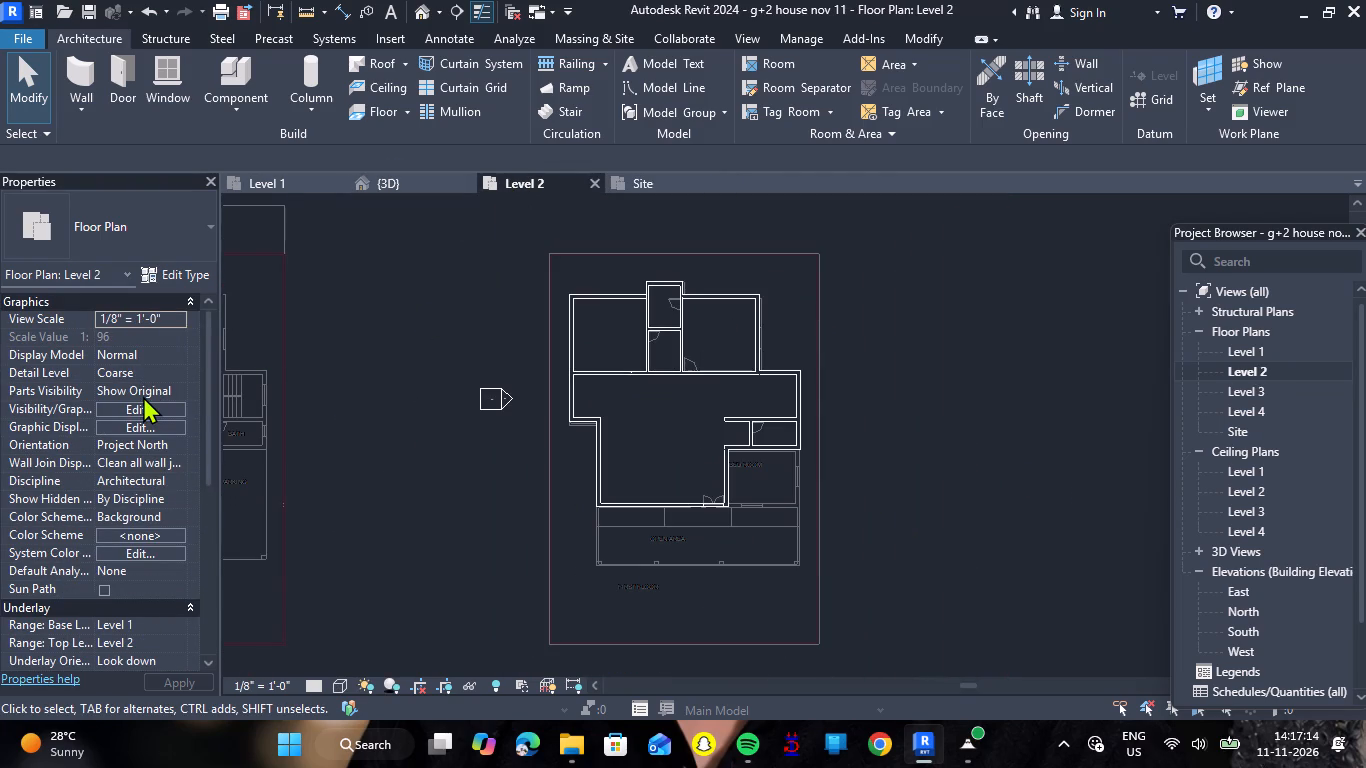
pyautogui.click(351, 692)
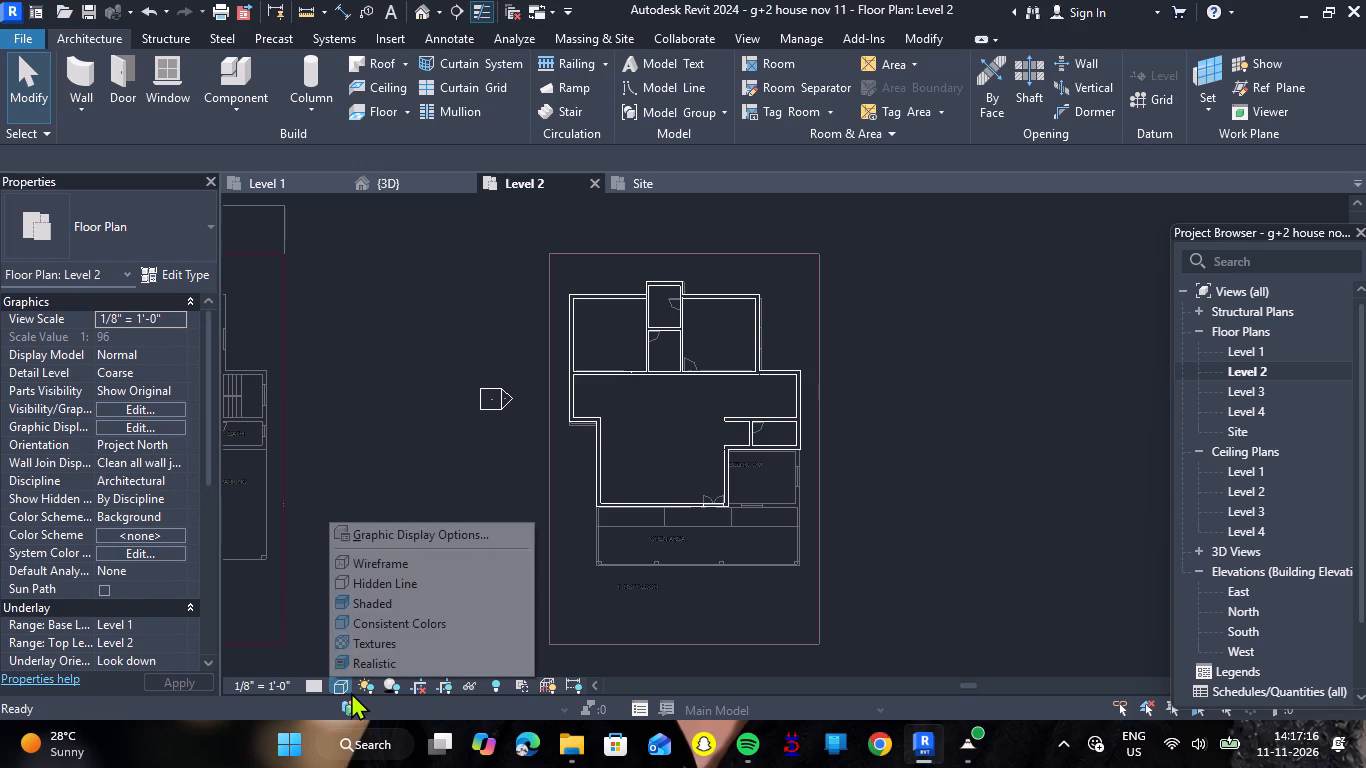
pyautogui.click(397, 563)
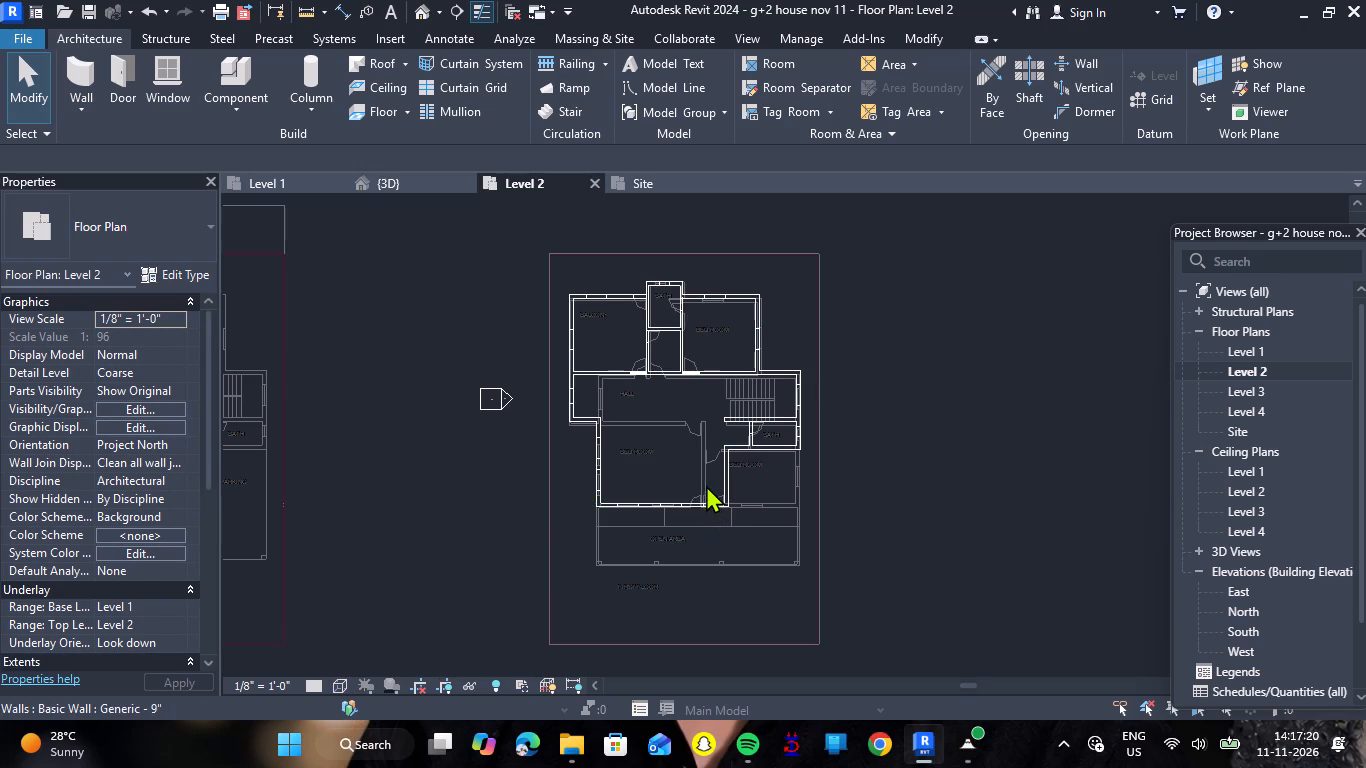
pyautogui.scroll(4, 703, 485)
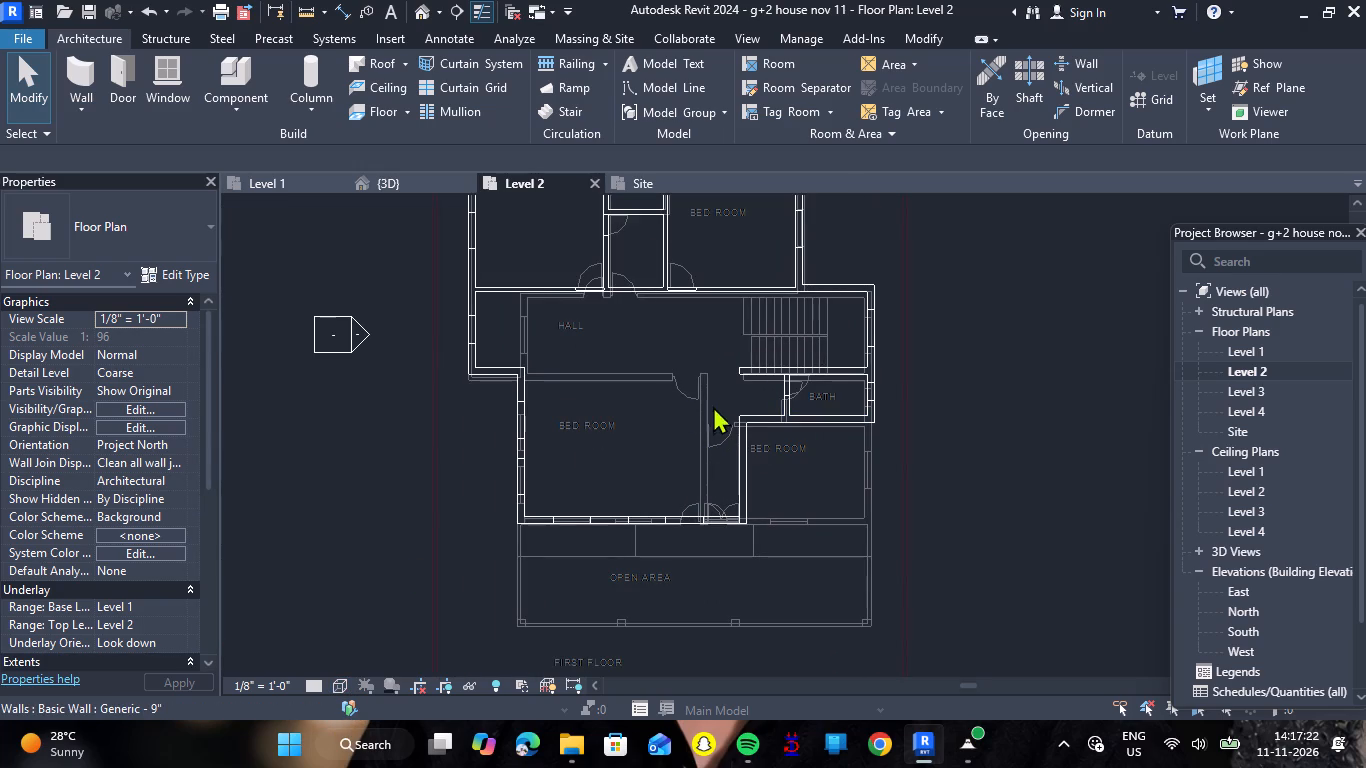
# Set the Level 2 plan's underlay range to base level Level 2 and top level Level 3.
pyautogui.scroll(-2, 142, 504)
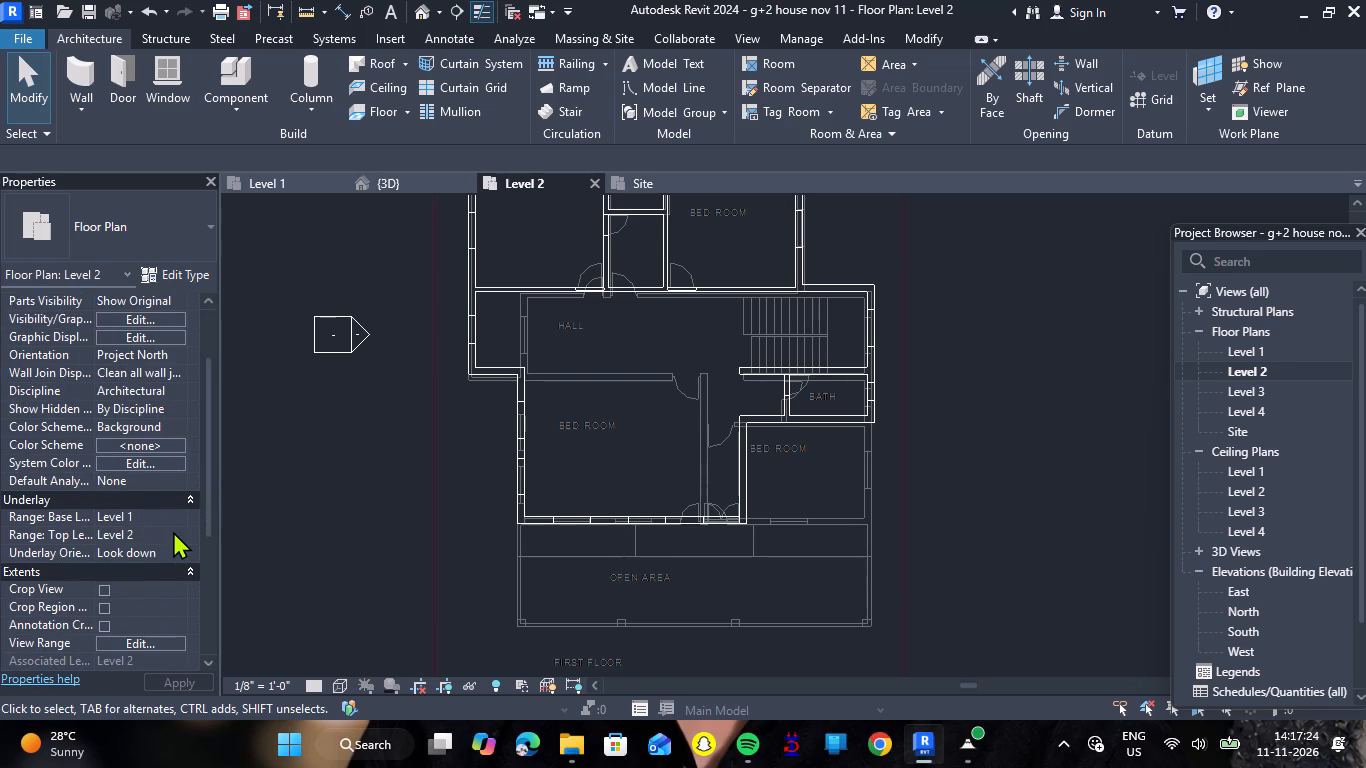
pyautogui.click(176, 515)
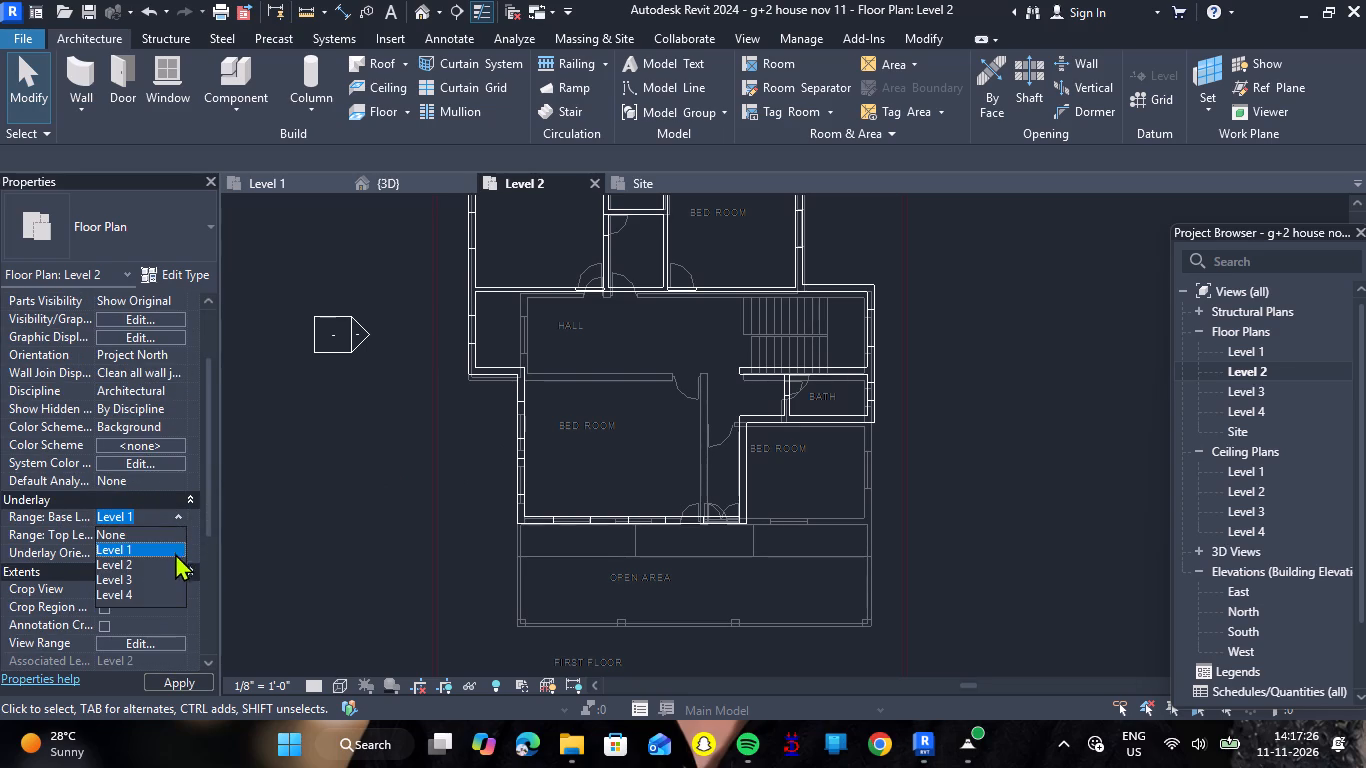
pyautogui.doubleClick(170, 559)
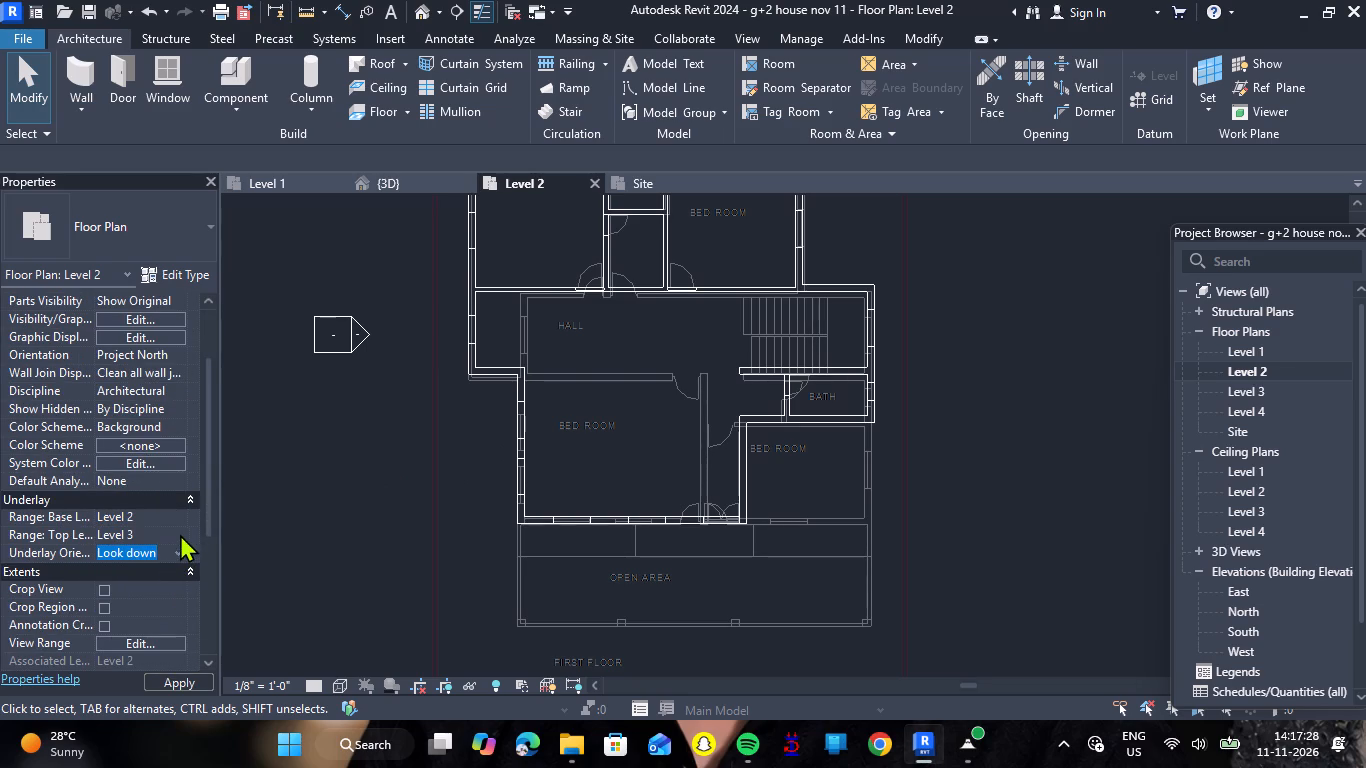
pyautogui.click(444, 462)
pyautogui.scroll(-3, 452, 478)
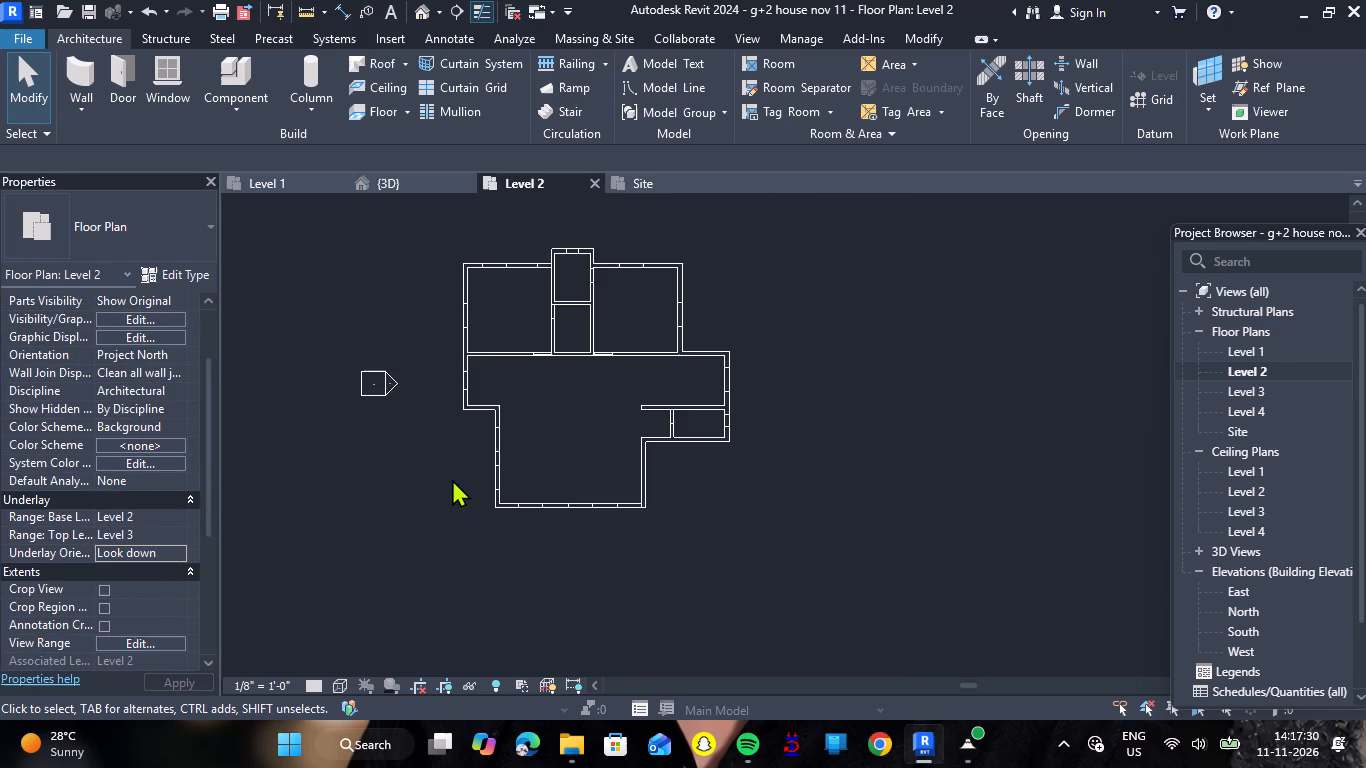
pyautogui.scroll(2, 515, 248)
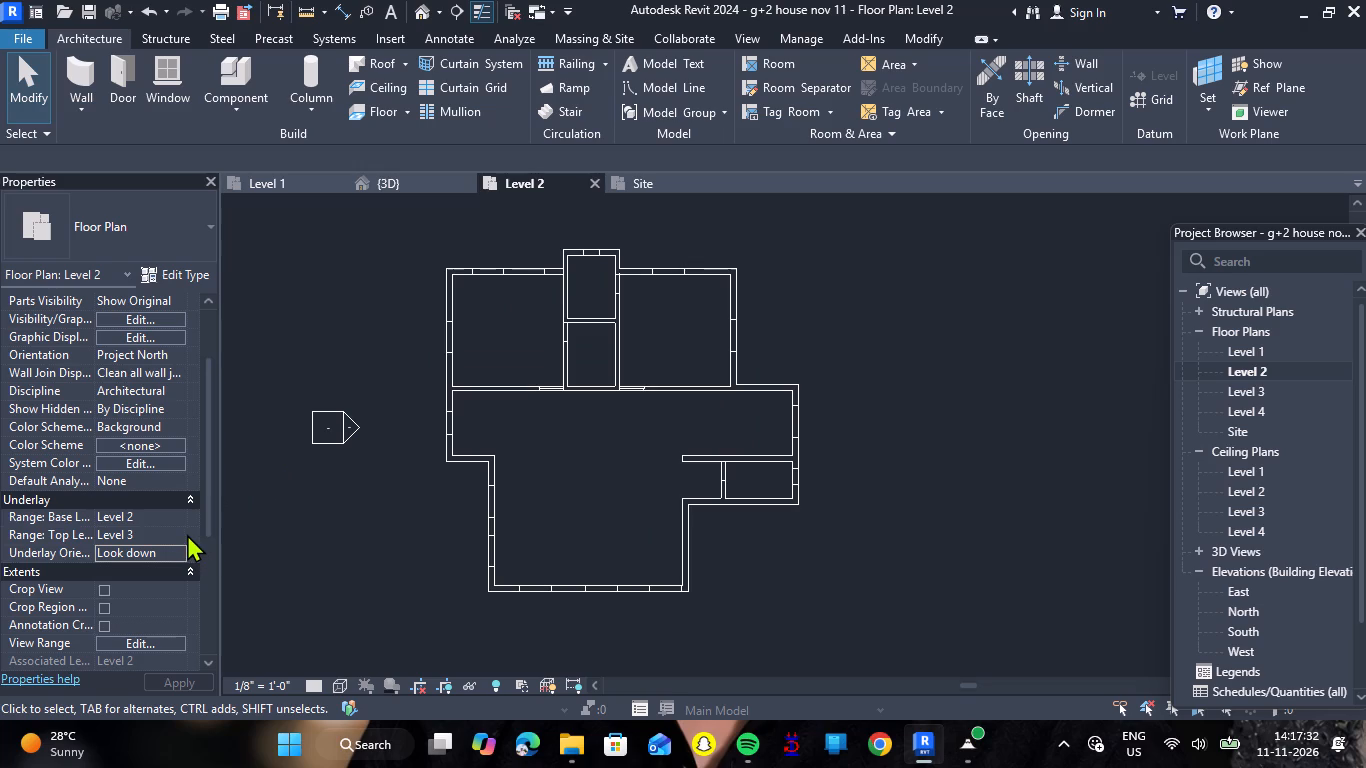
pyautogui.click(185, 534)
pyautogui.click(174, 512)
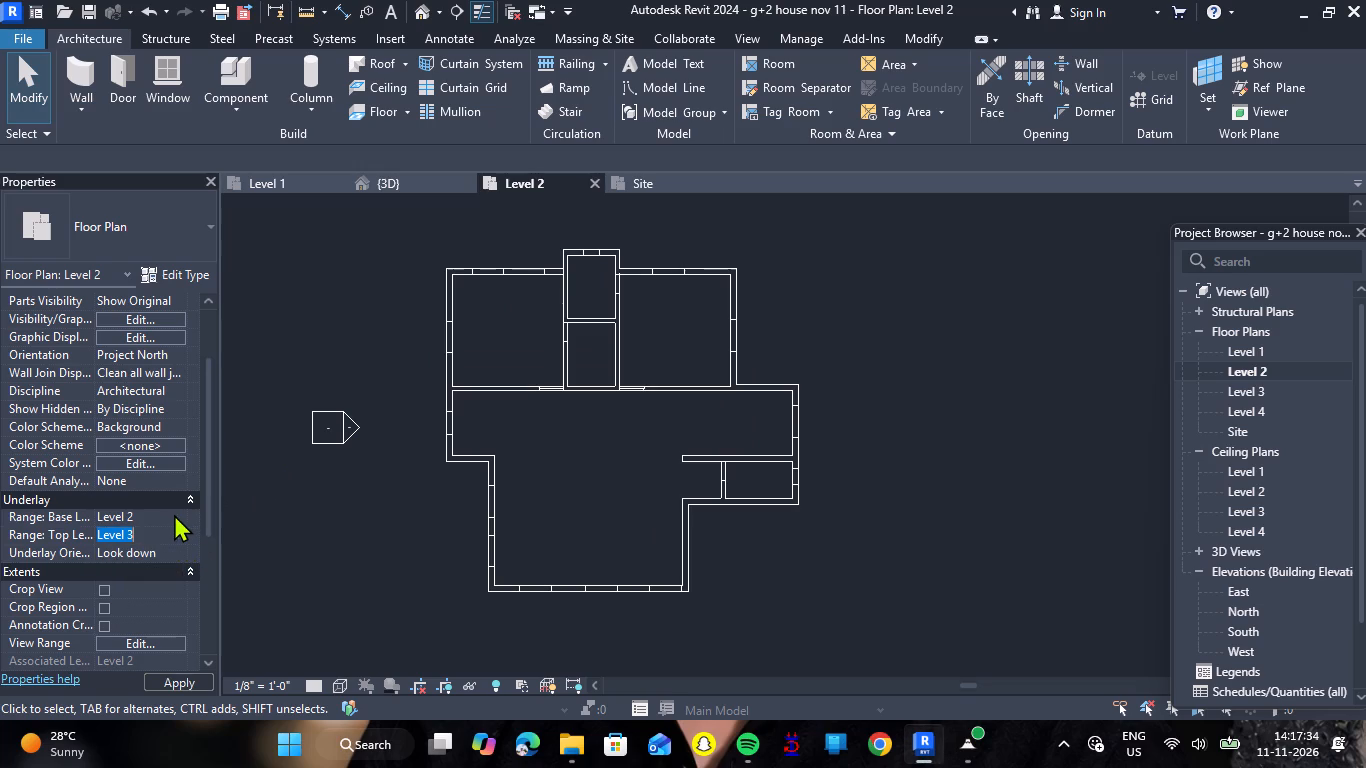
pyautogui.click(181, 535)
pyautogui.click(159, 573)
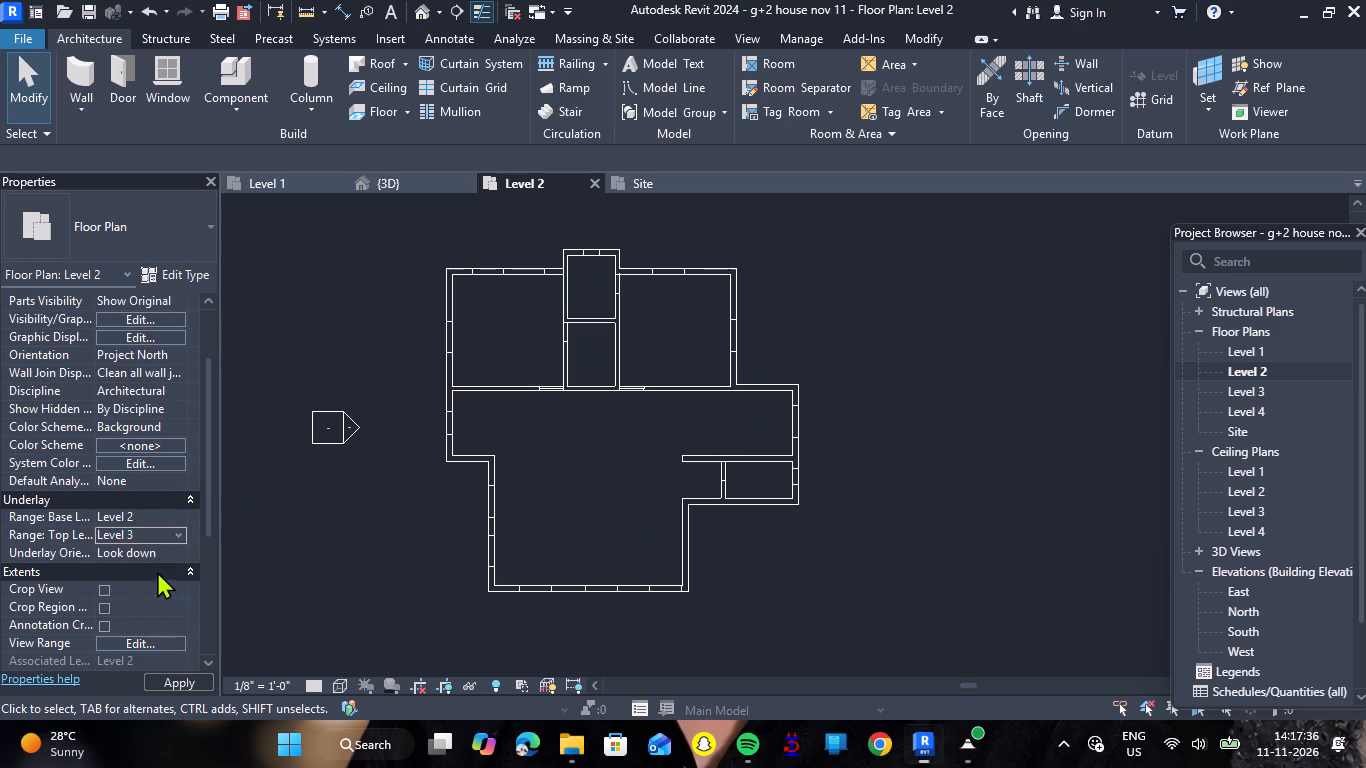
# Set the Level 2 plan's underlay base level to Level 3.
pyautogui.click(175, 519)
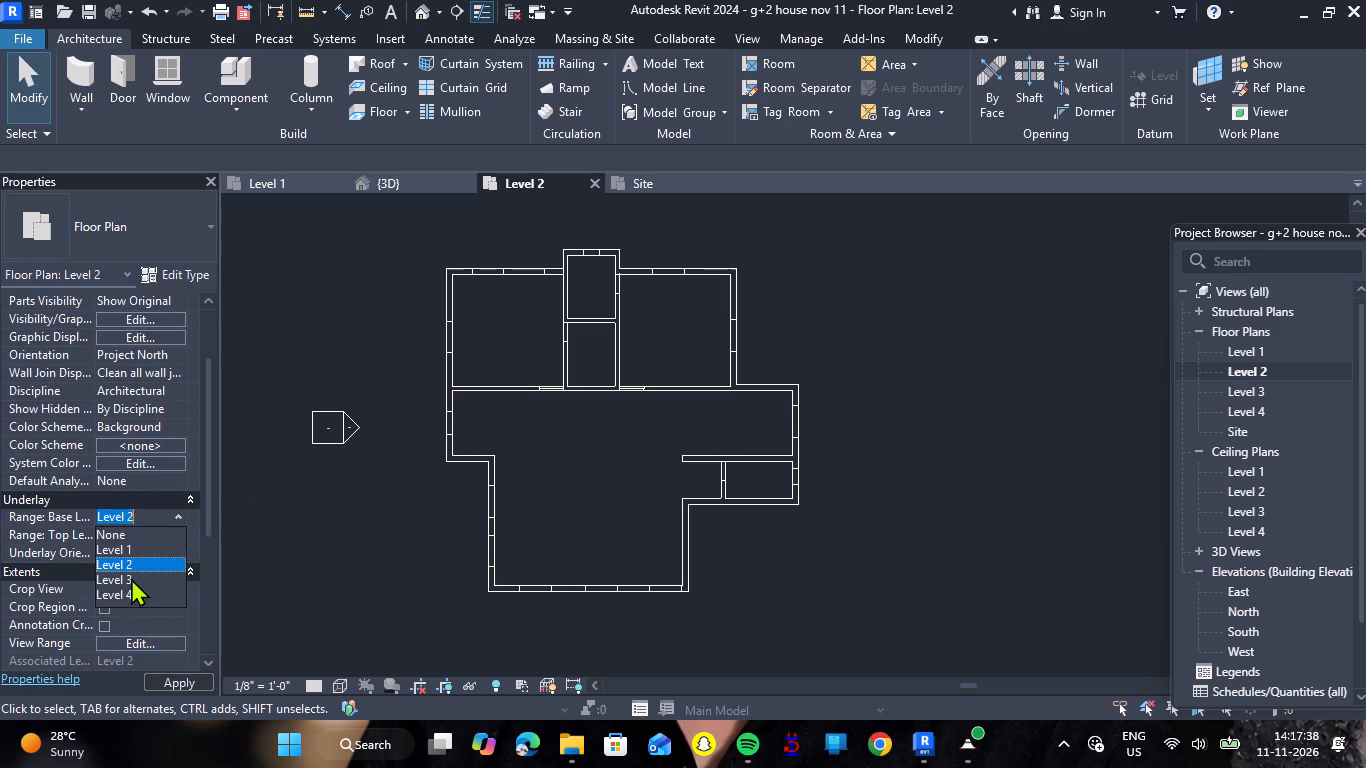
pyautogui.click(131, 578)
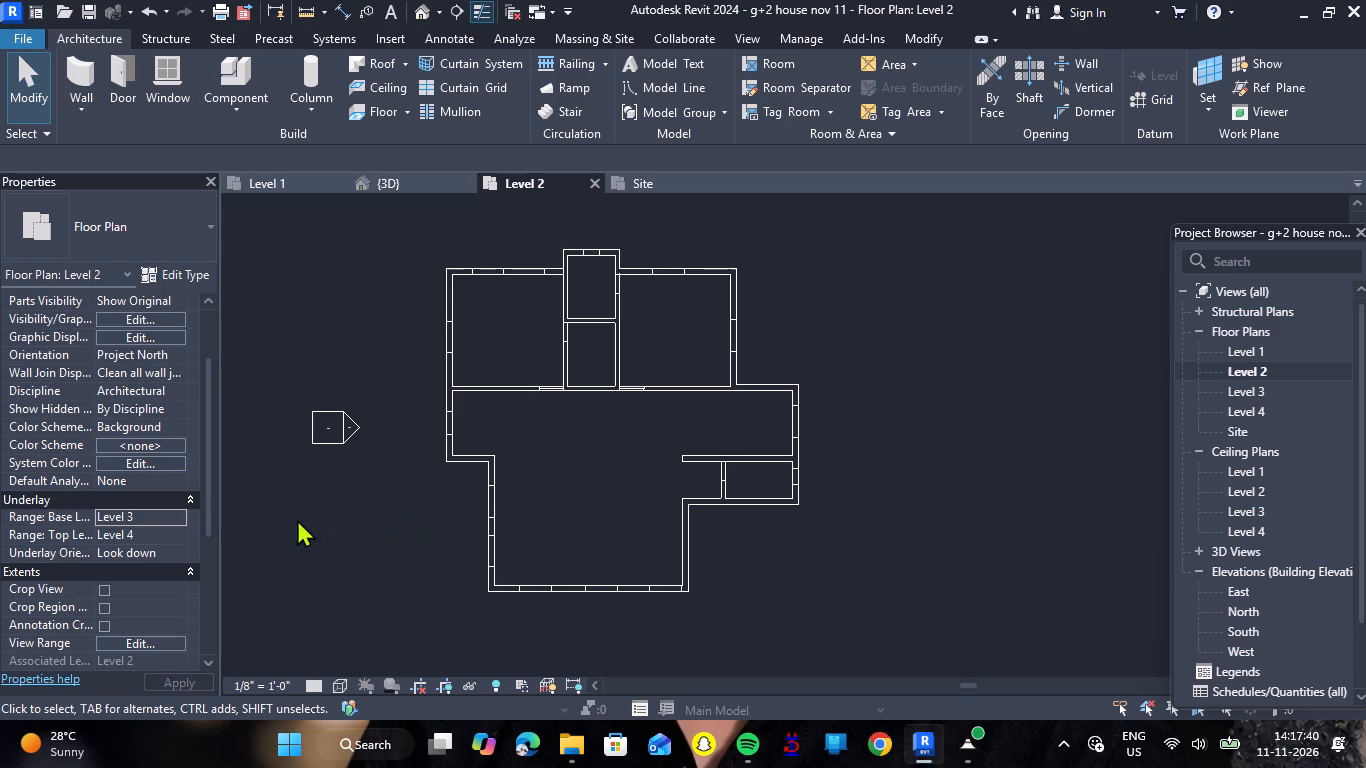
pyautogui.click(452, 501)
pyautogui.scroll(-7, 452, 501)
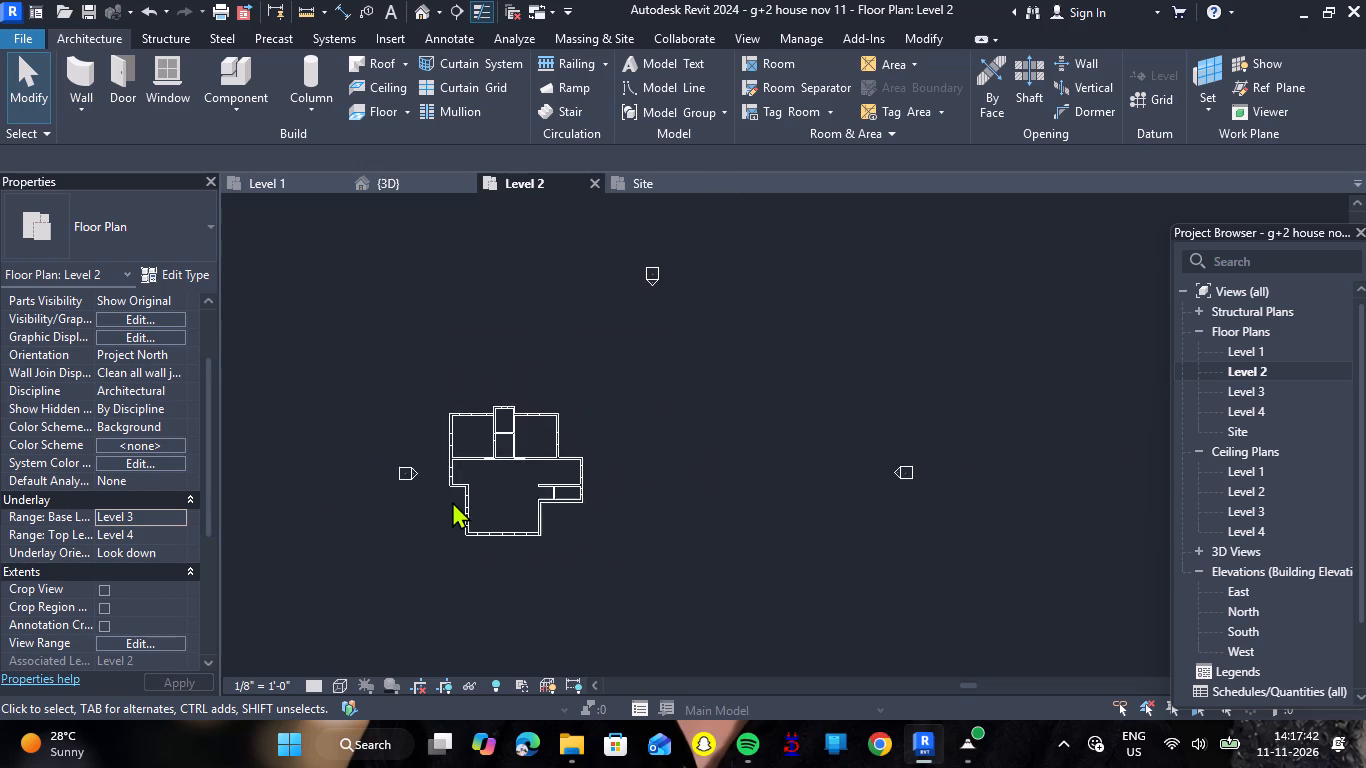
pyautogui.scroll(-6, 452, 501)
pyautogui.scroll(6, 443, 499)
# Compare the Level 1 floor plan and its view properties with those of the Level 2 floor plan.
pyautogui.click(270, 185)
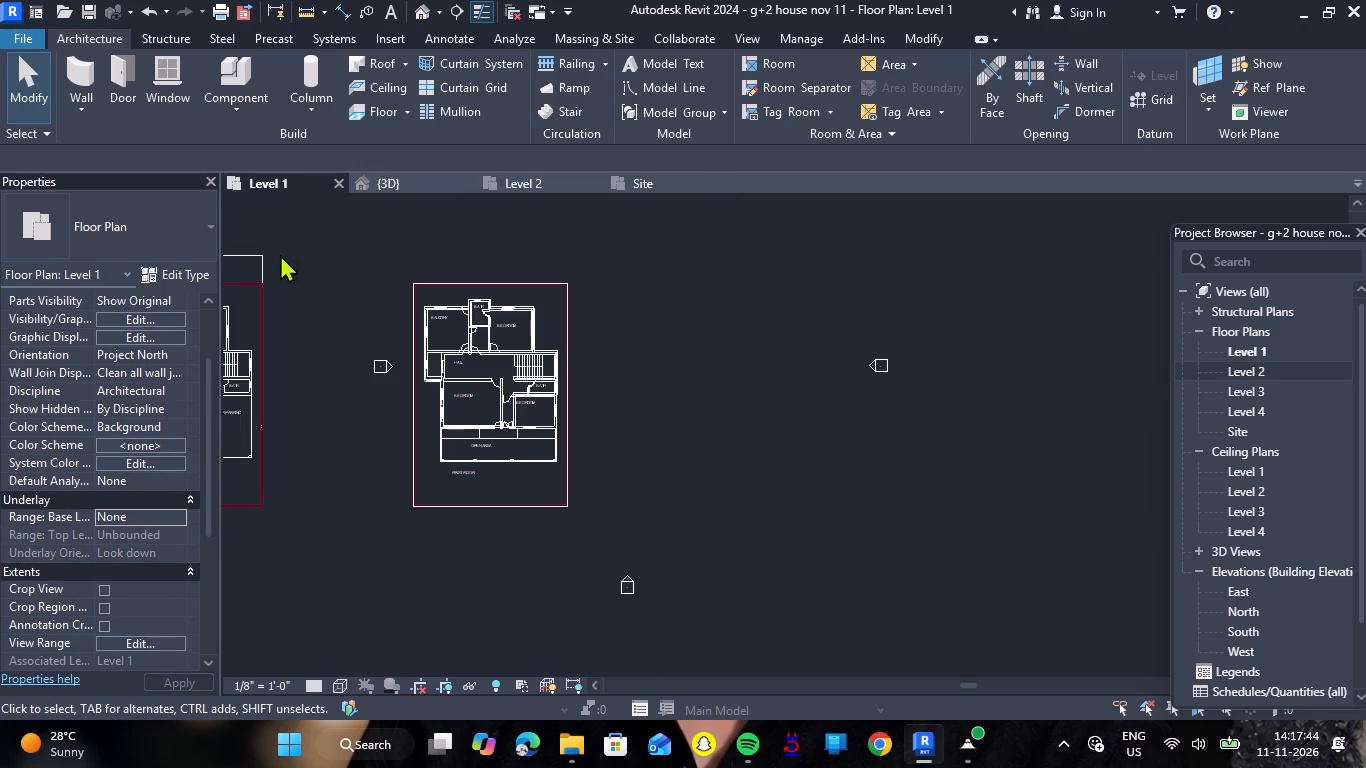
pyautogui.scroll(-6, 125, 560)
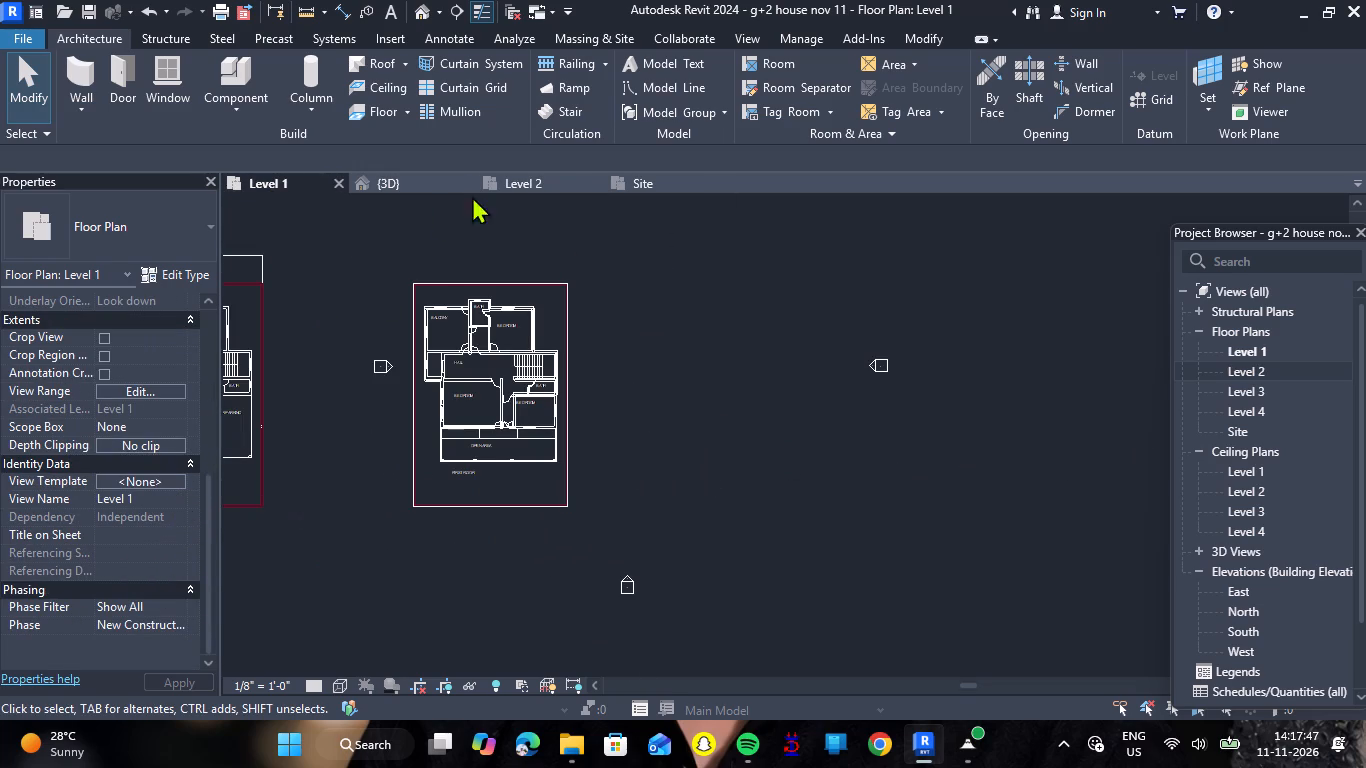
pyautogui.click(523, 178)
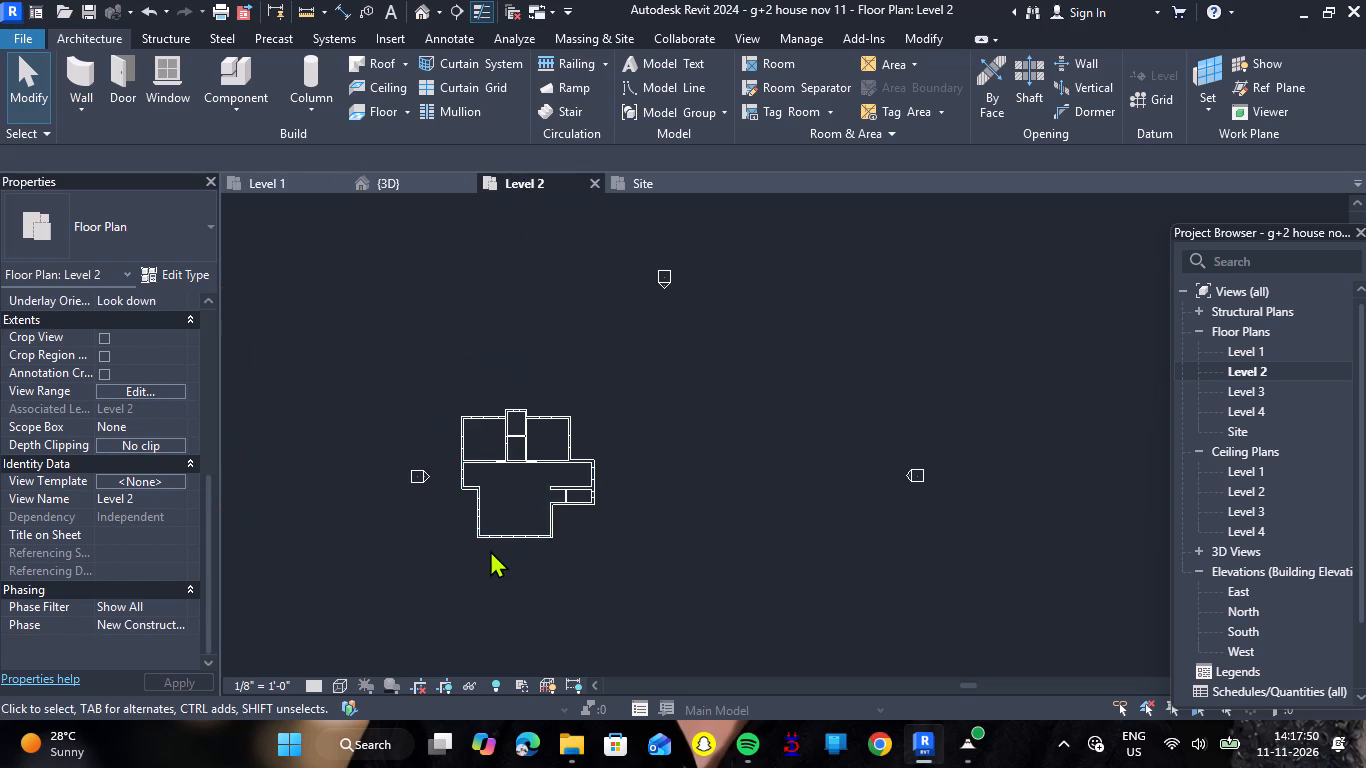
pyautogui.scroll(4, 490, 549)
pyautogui.scroll(-5, 492, 524)
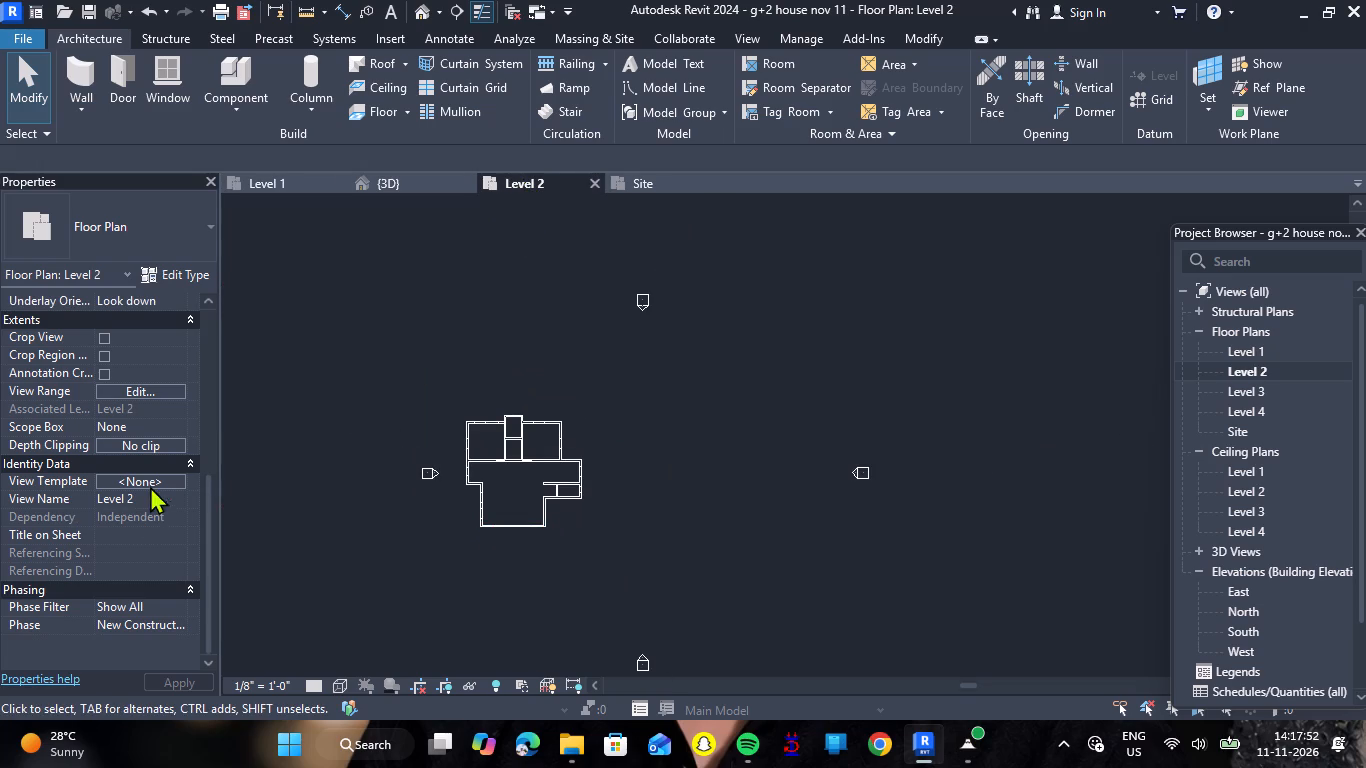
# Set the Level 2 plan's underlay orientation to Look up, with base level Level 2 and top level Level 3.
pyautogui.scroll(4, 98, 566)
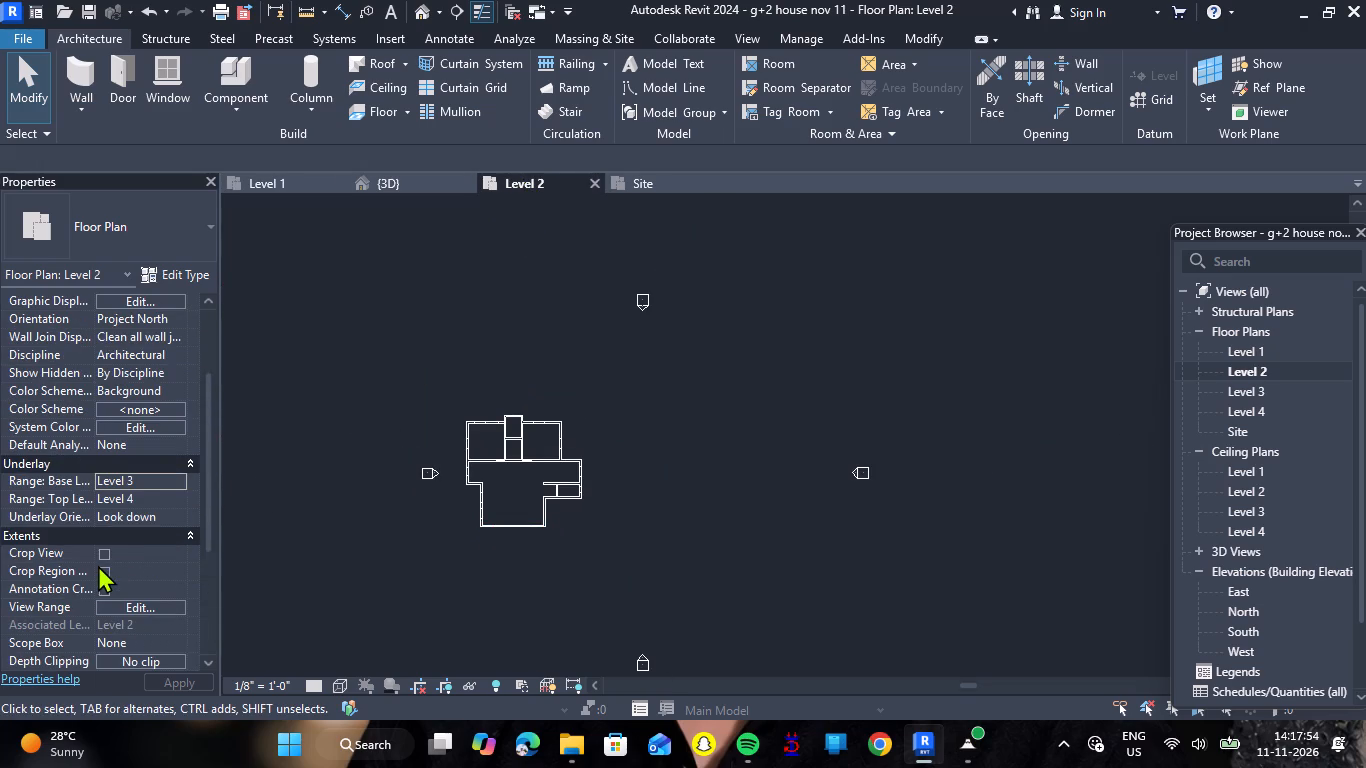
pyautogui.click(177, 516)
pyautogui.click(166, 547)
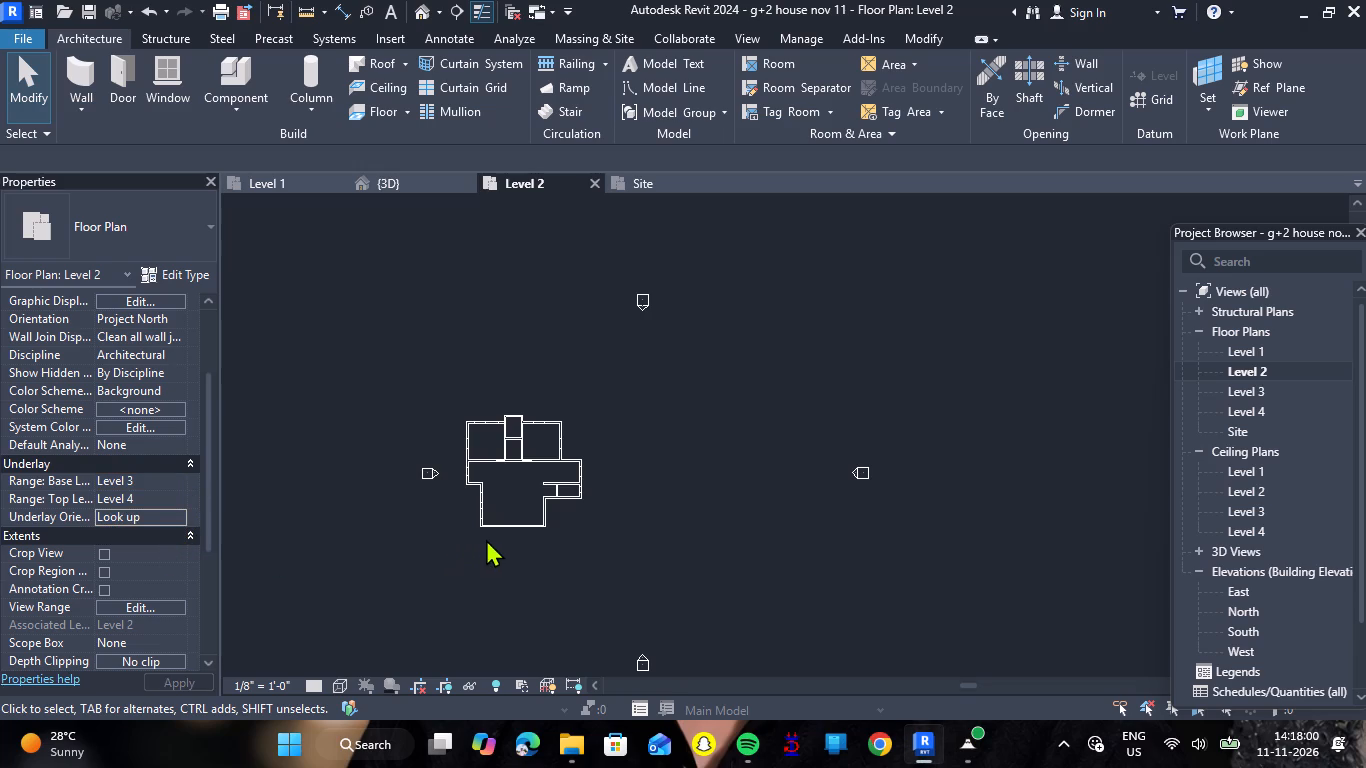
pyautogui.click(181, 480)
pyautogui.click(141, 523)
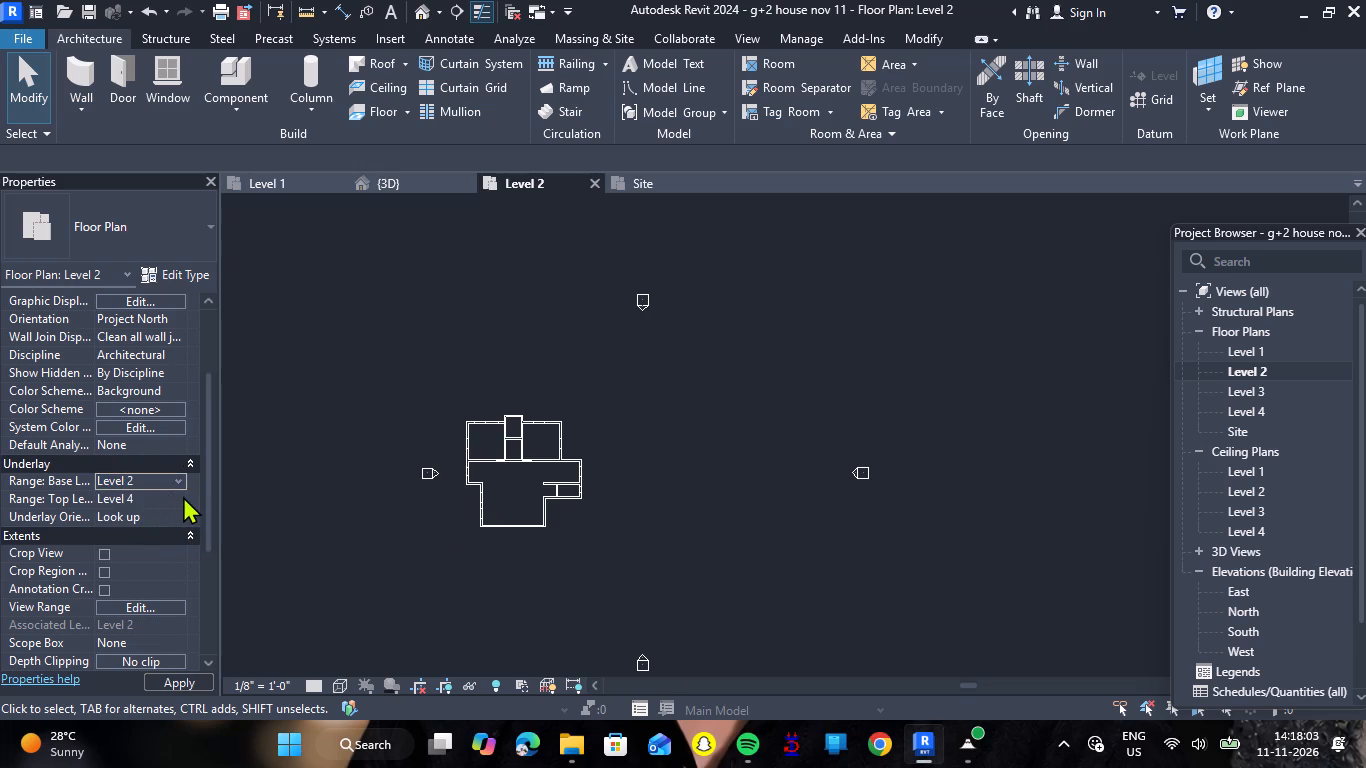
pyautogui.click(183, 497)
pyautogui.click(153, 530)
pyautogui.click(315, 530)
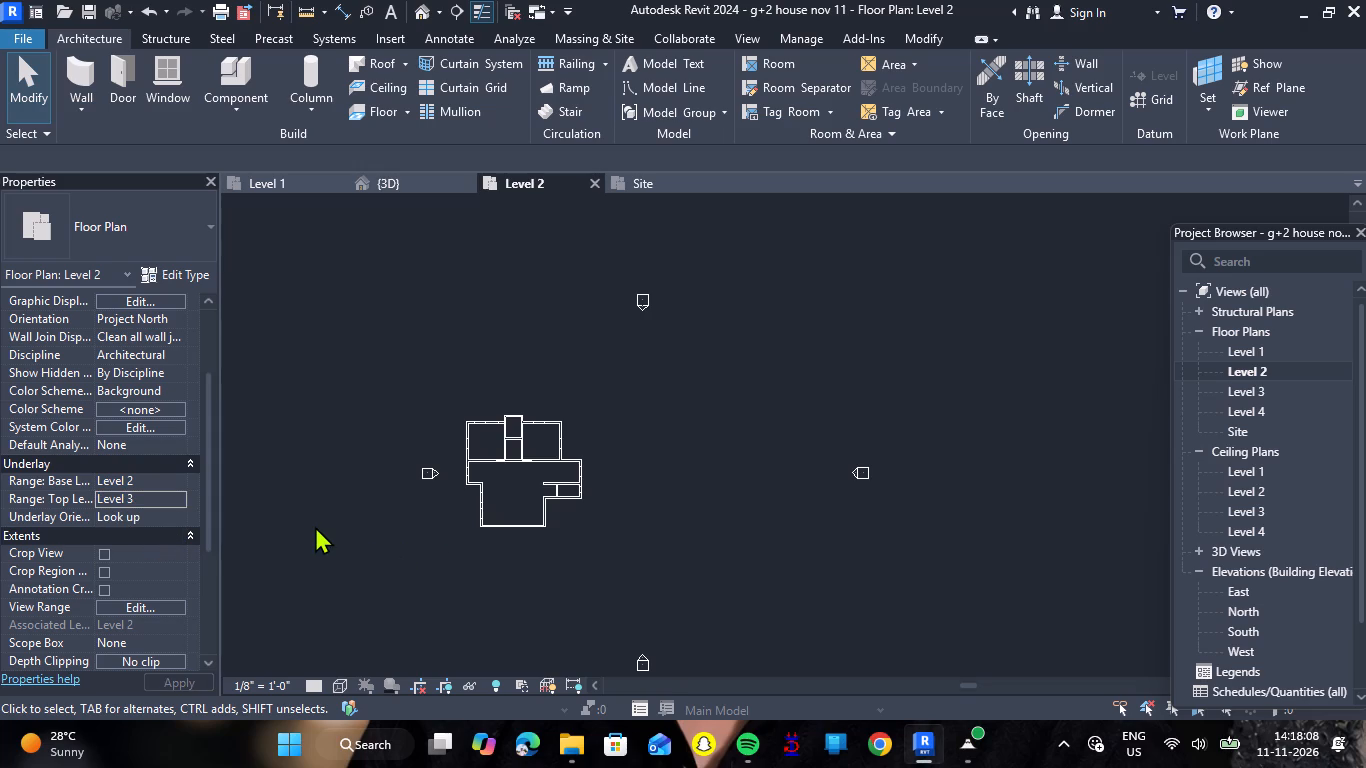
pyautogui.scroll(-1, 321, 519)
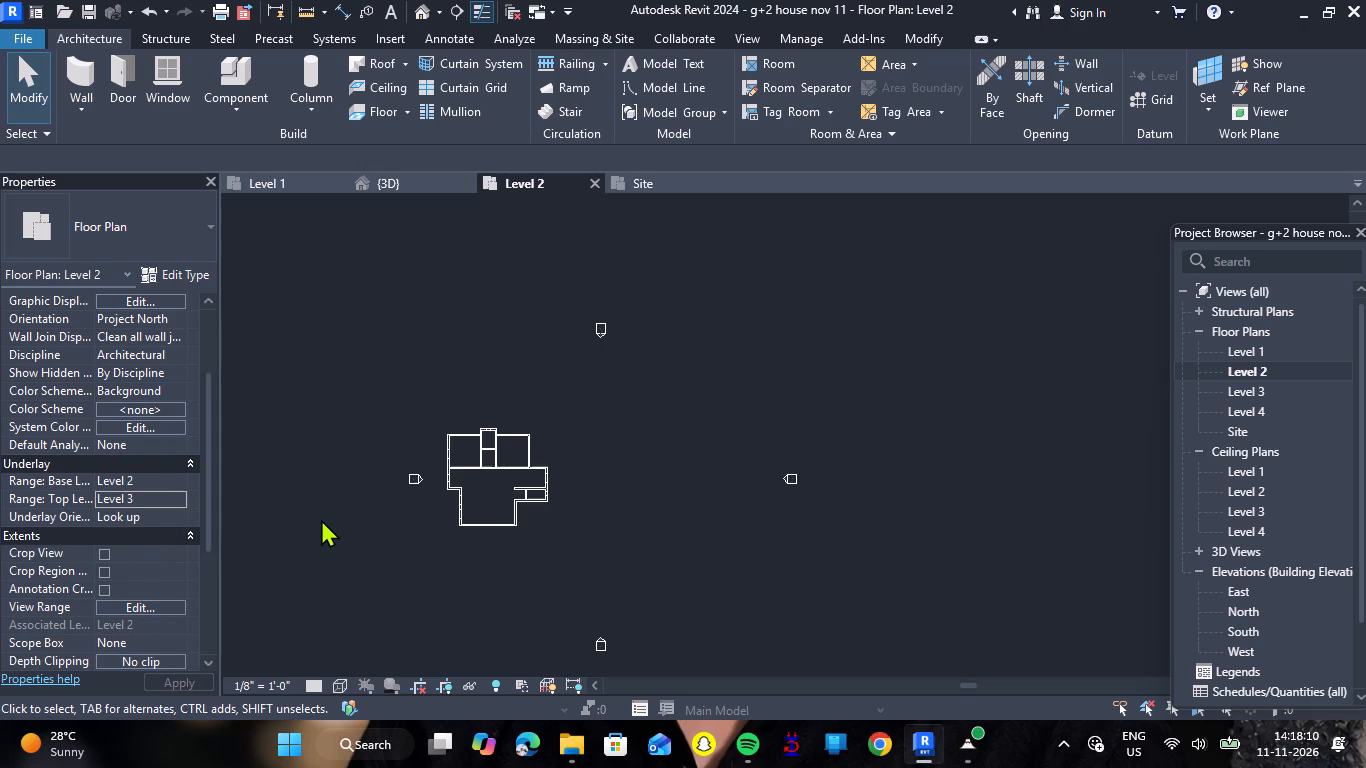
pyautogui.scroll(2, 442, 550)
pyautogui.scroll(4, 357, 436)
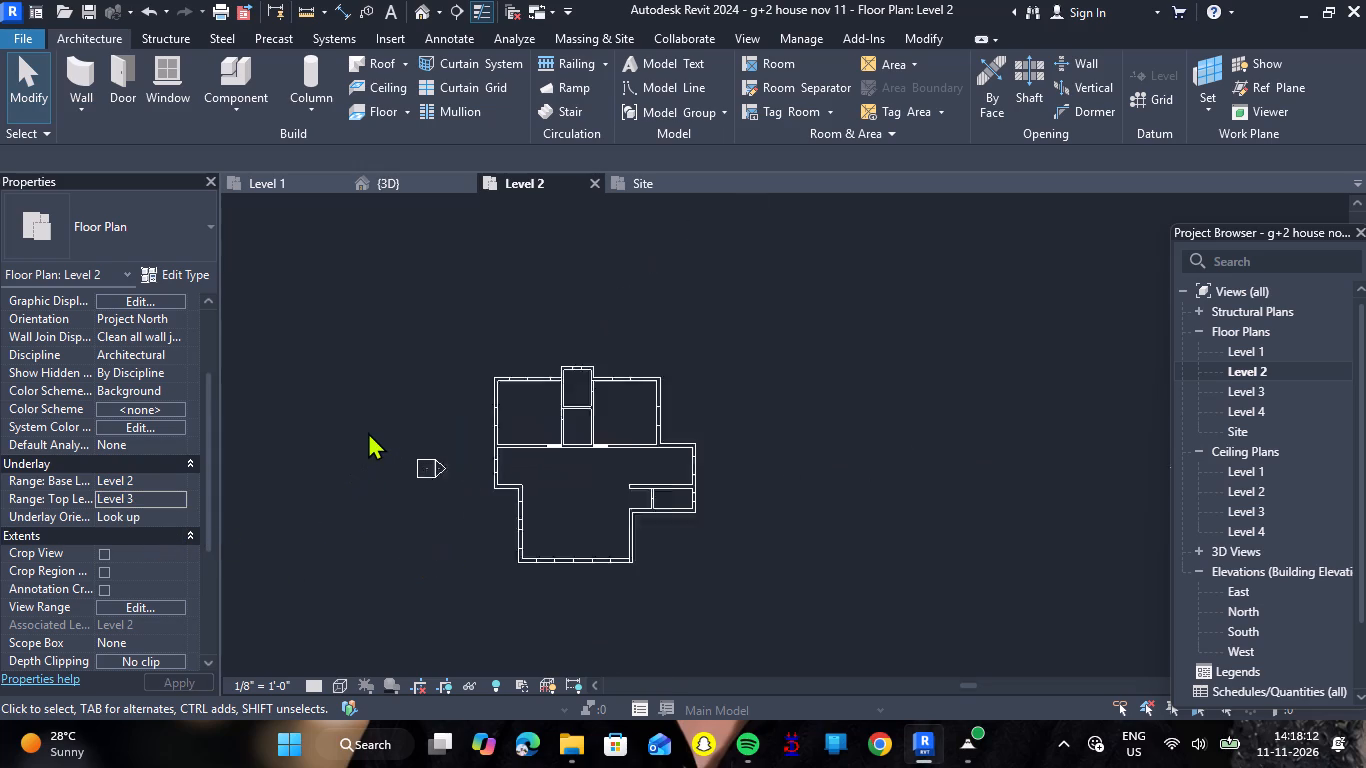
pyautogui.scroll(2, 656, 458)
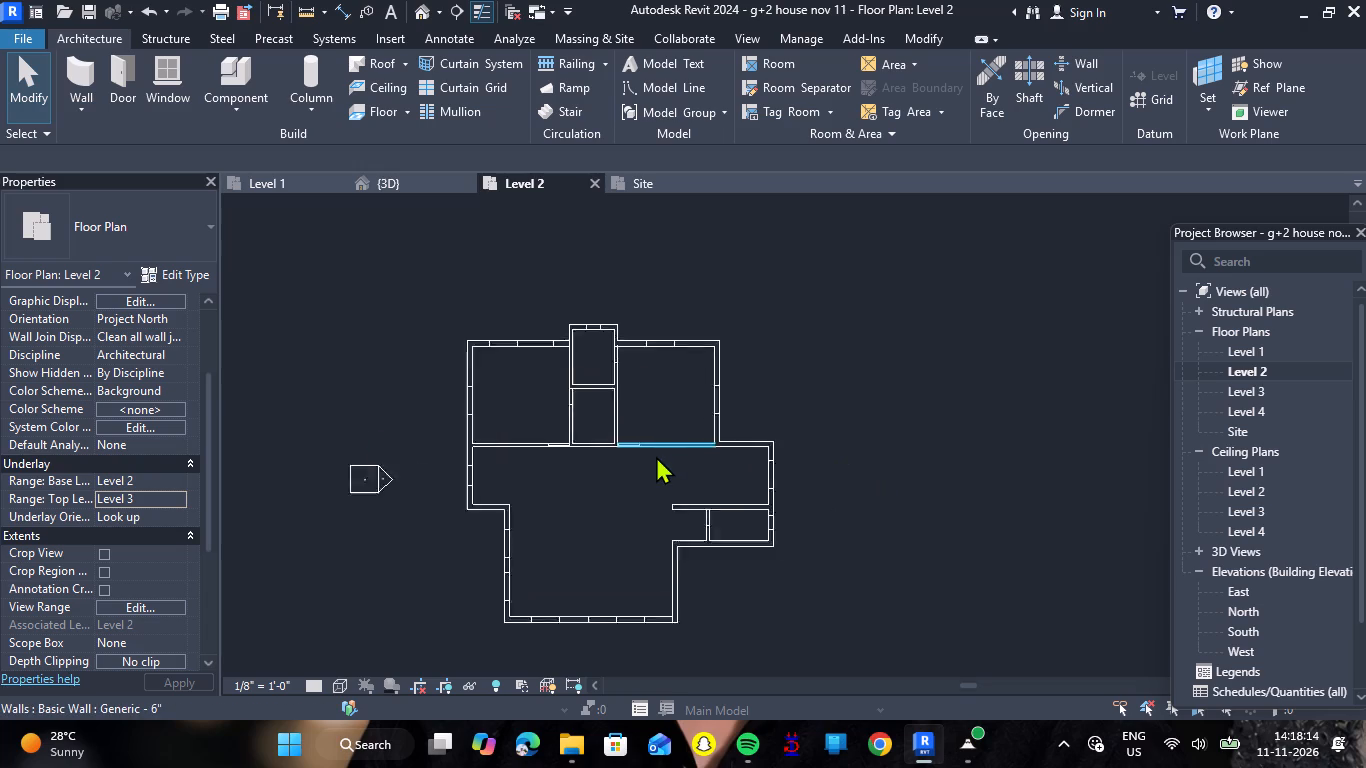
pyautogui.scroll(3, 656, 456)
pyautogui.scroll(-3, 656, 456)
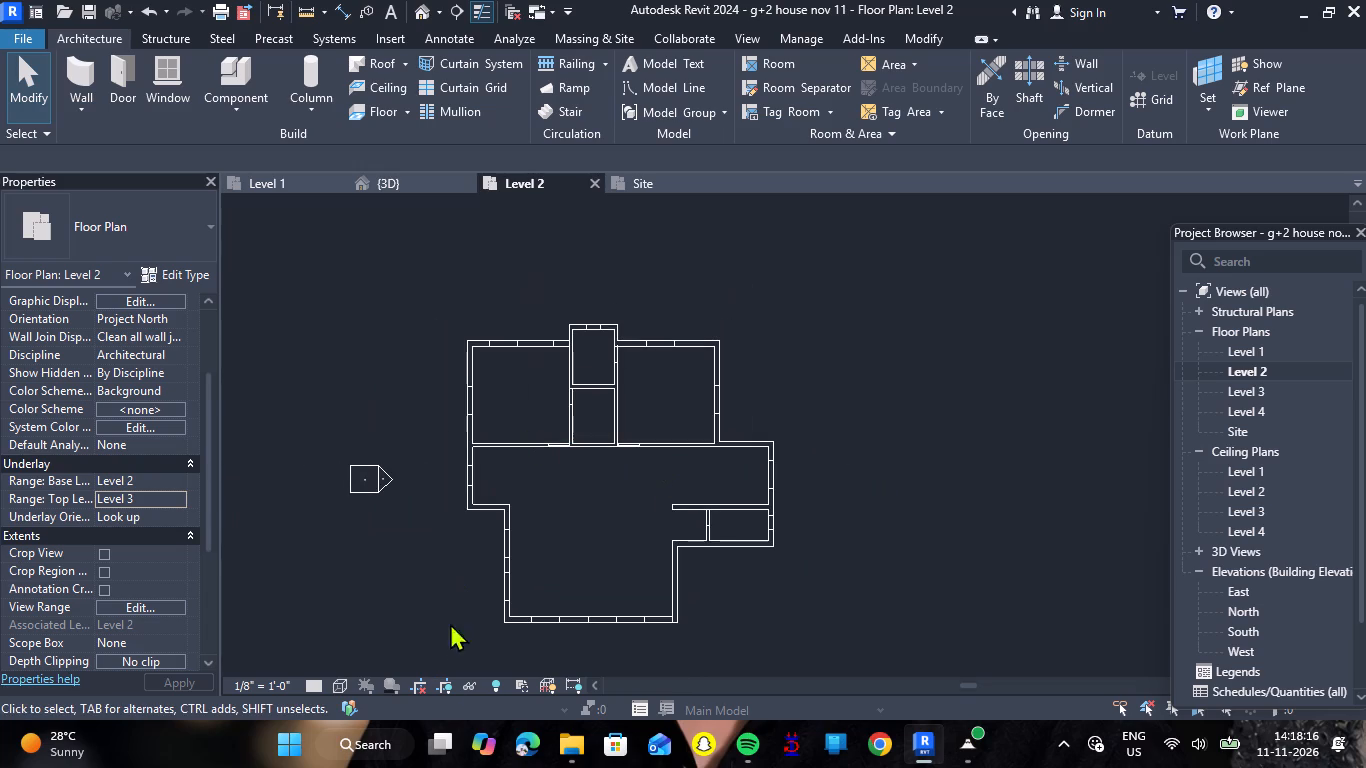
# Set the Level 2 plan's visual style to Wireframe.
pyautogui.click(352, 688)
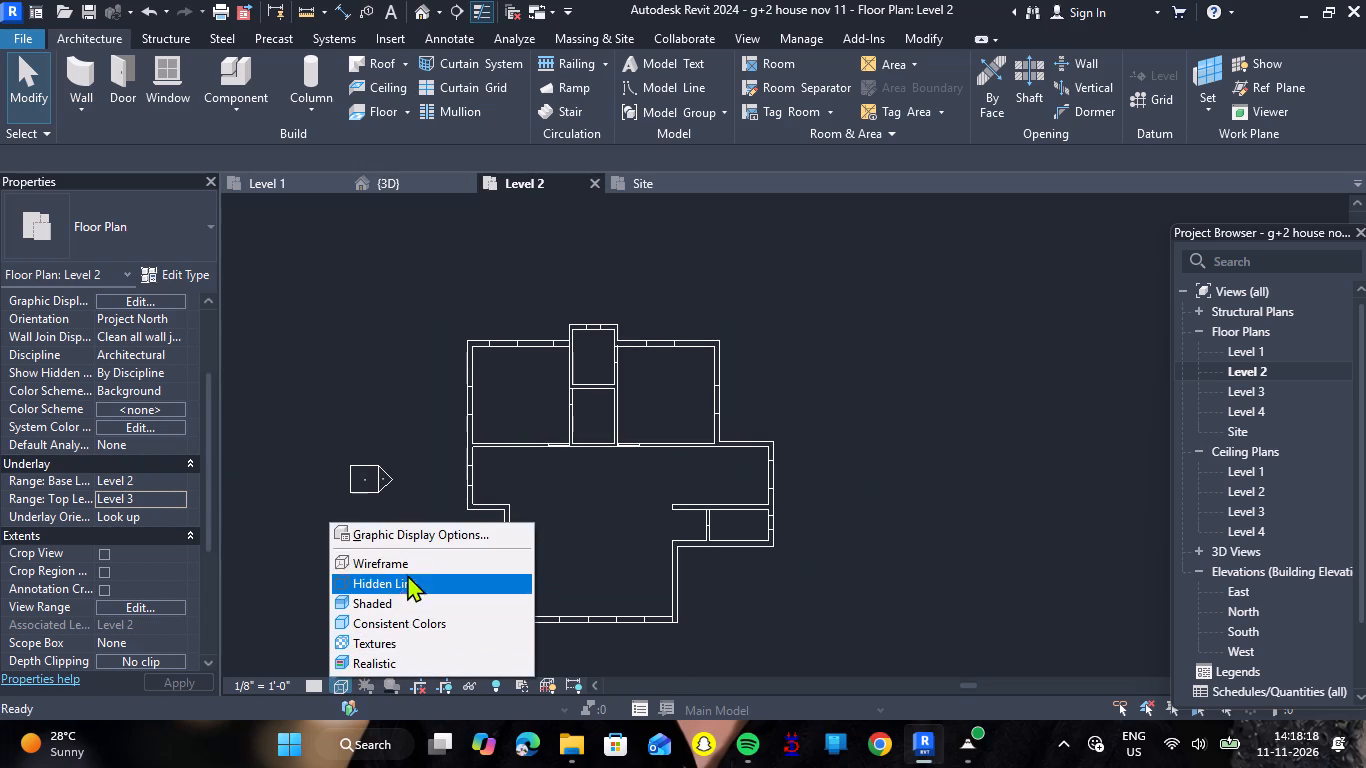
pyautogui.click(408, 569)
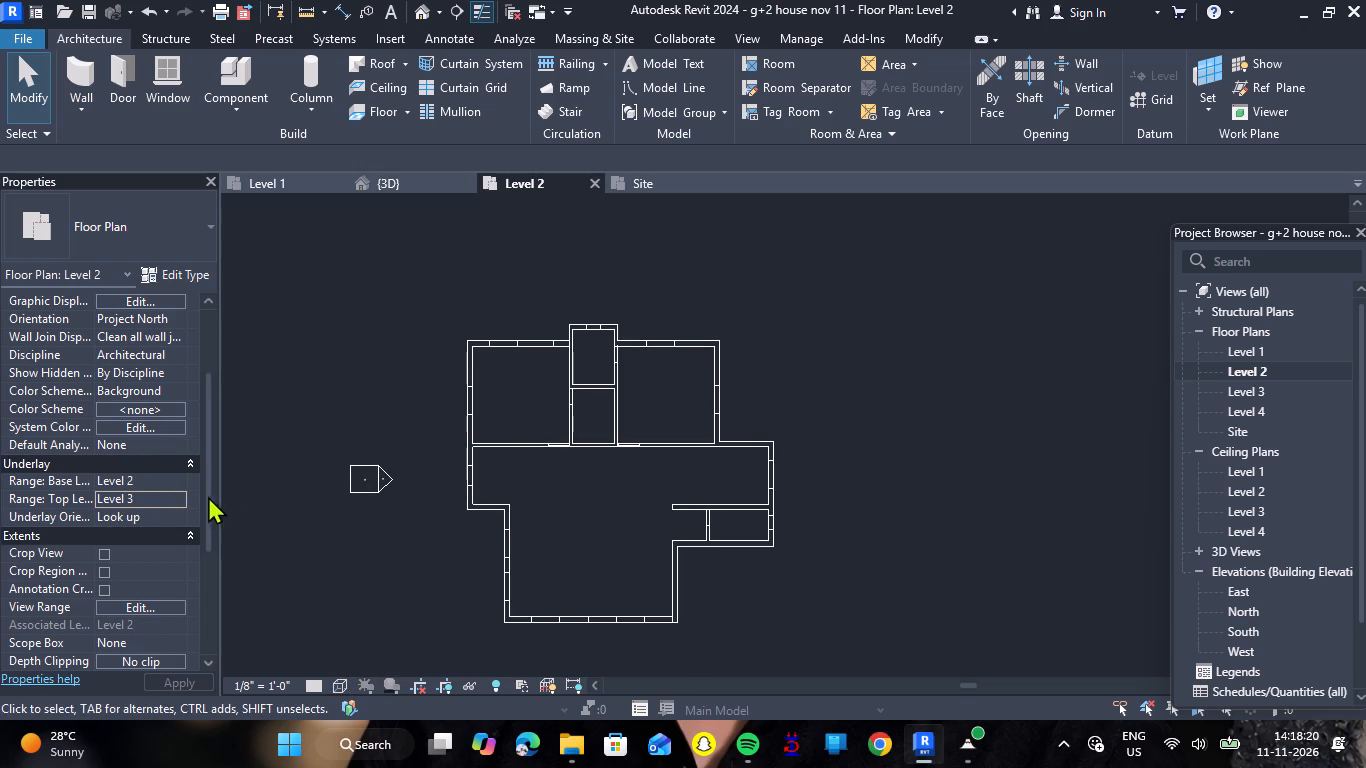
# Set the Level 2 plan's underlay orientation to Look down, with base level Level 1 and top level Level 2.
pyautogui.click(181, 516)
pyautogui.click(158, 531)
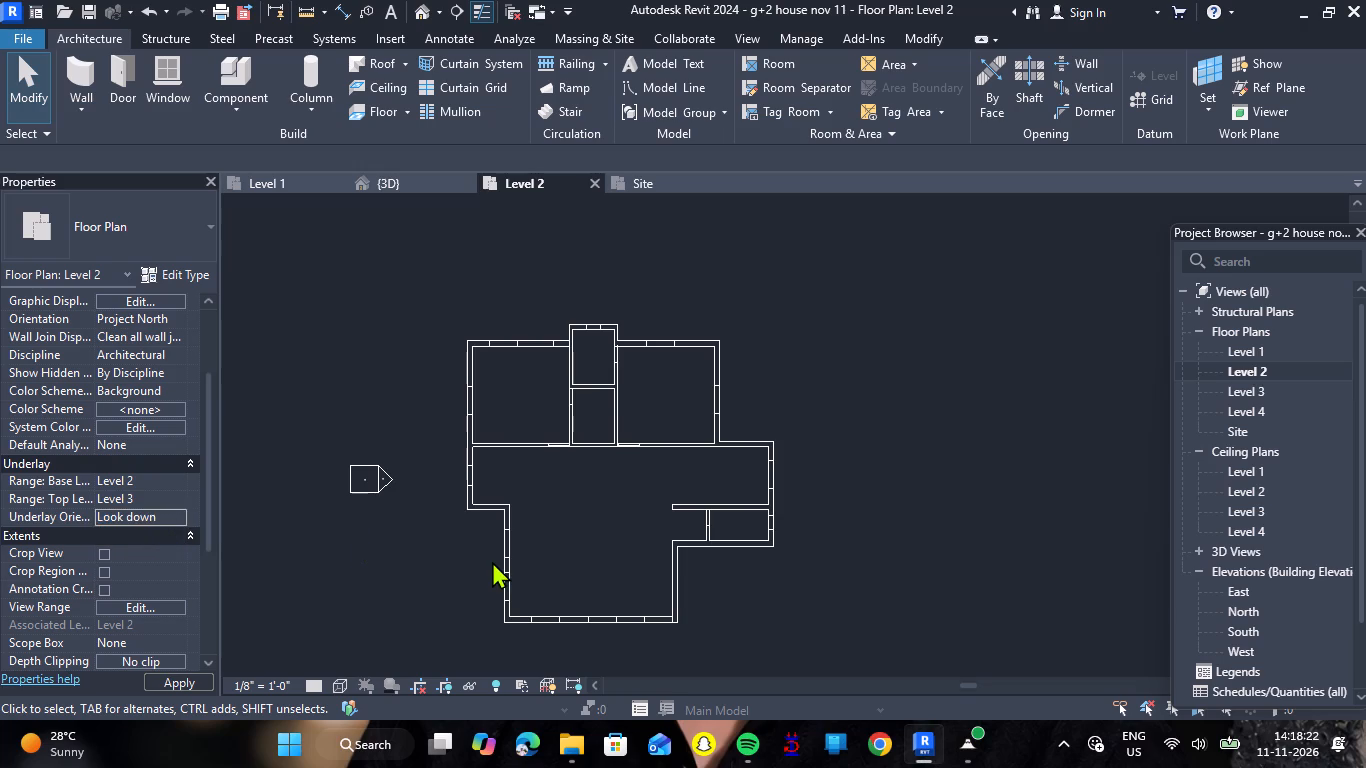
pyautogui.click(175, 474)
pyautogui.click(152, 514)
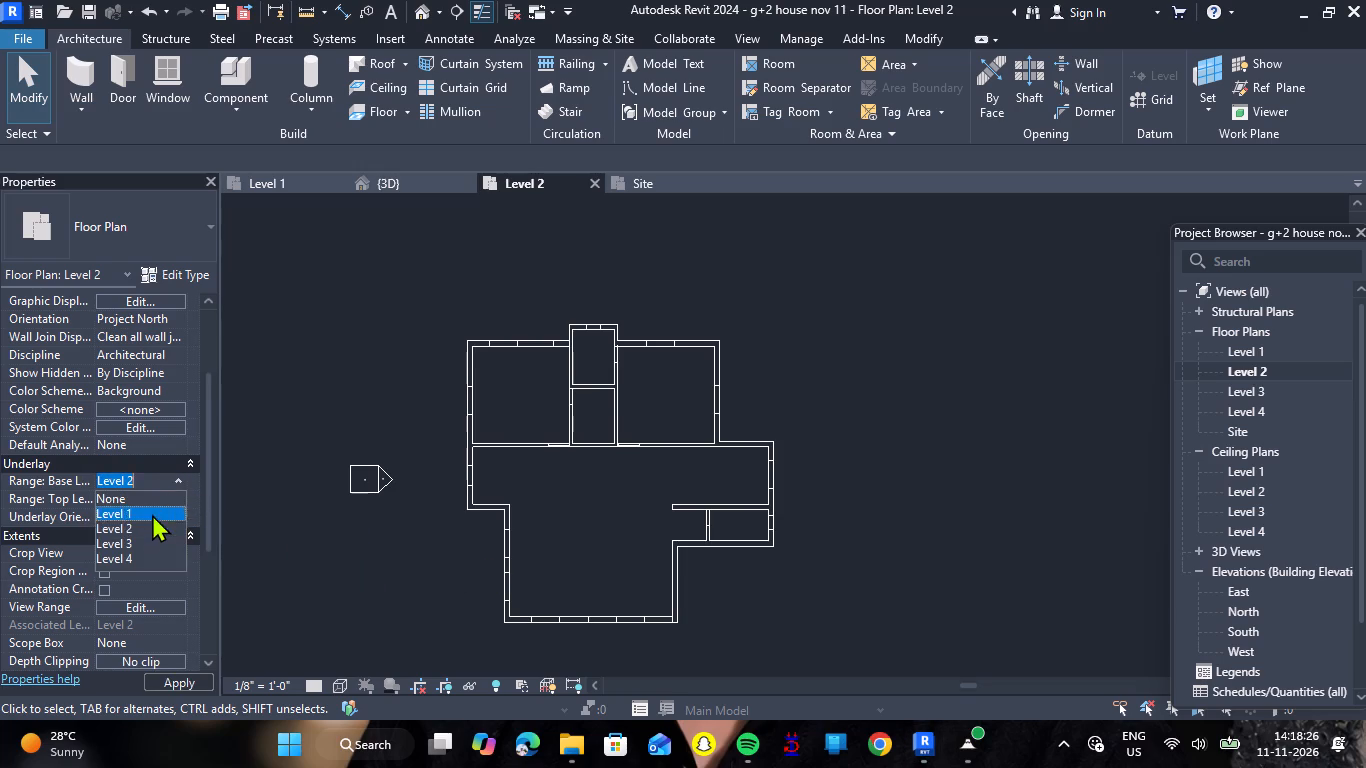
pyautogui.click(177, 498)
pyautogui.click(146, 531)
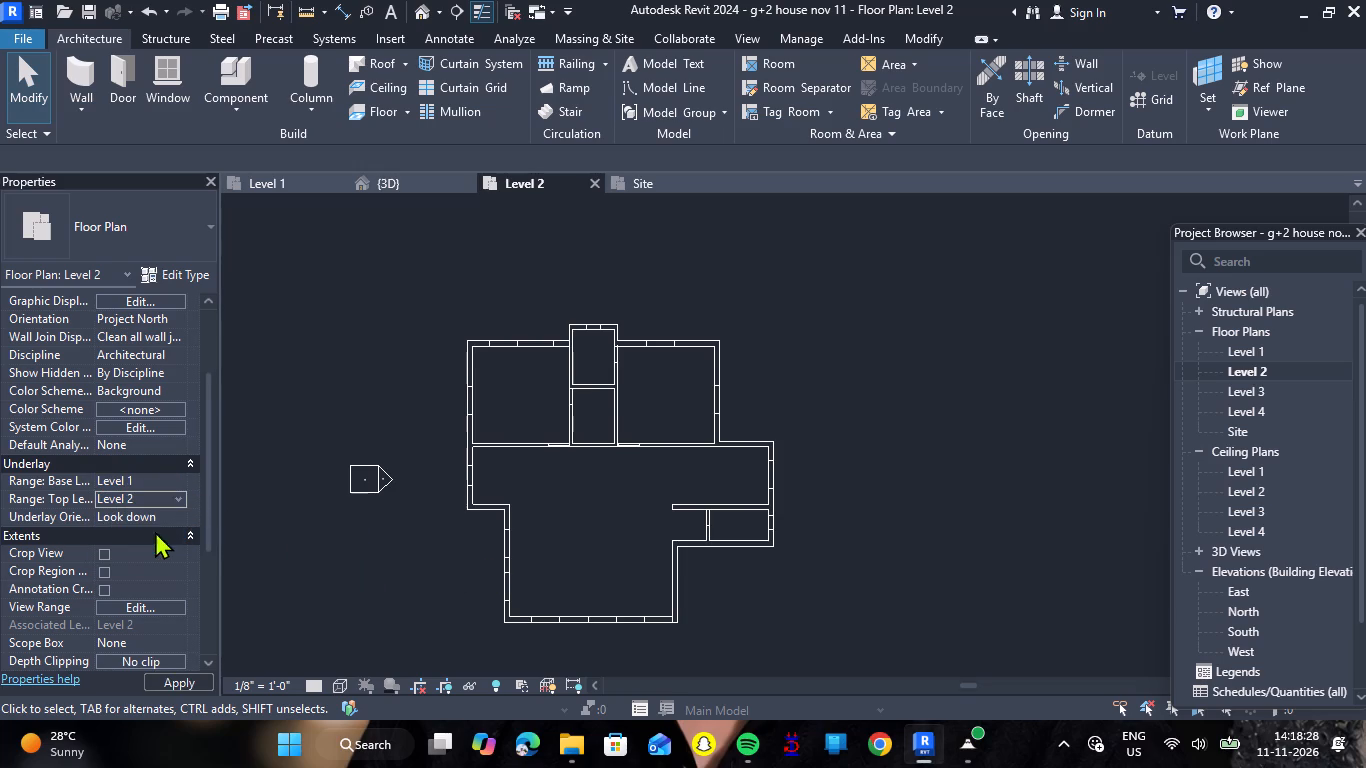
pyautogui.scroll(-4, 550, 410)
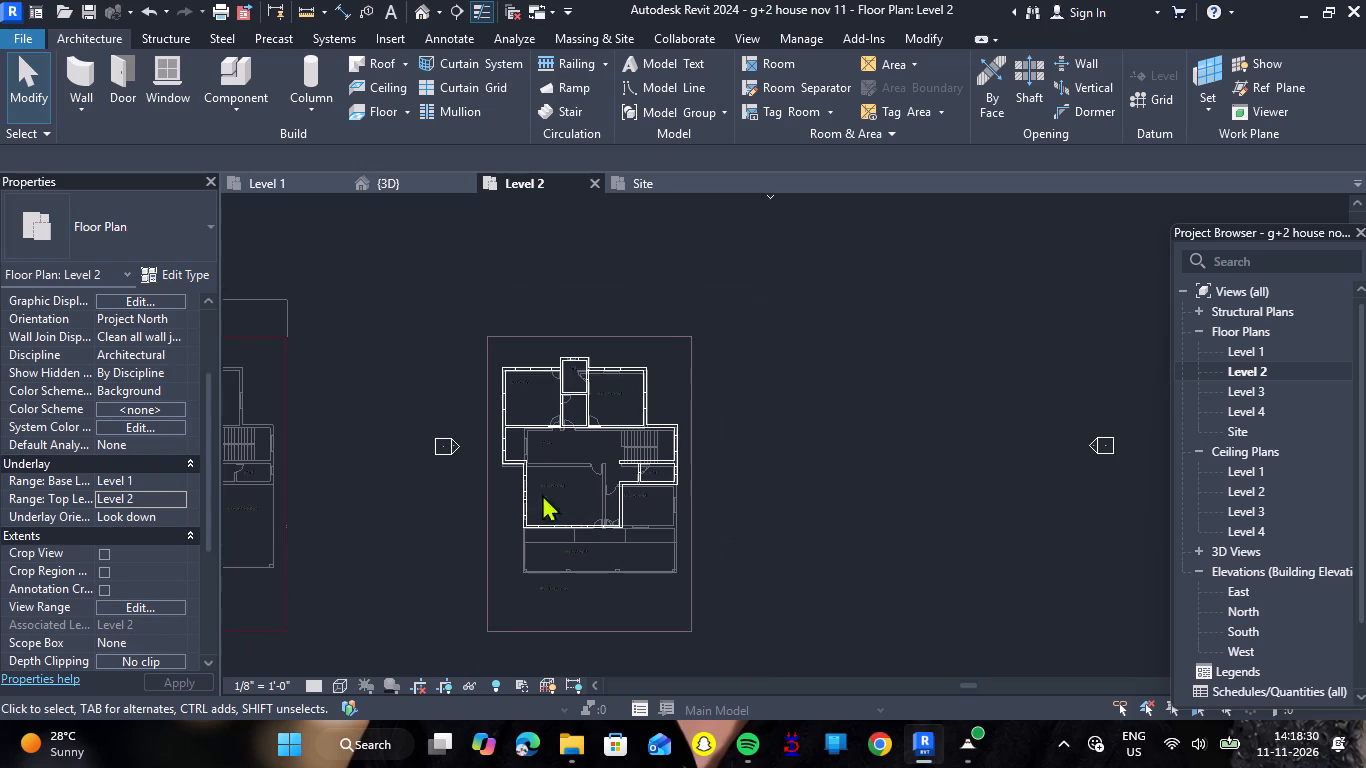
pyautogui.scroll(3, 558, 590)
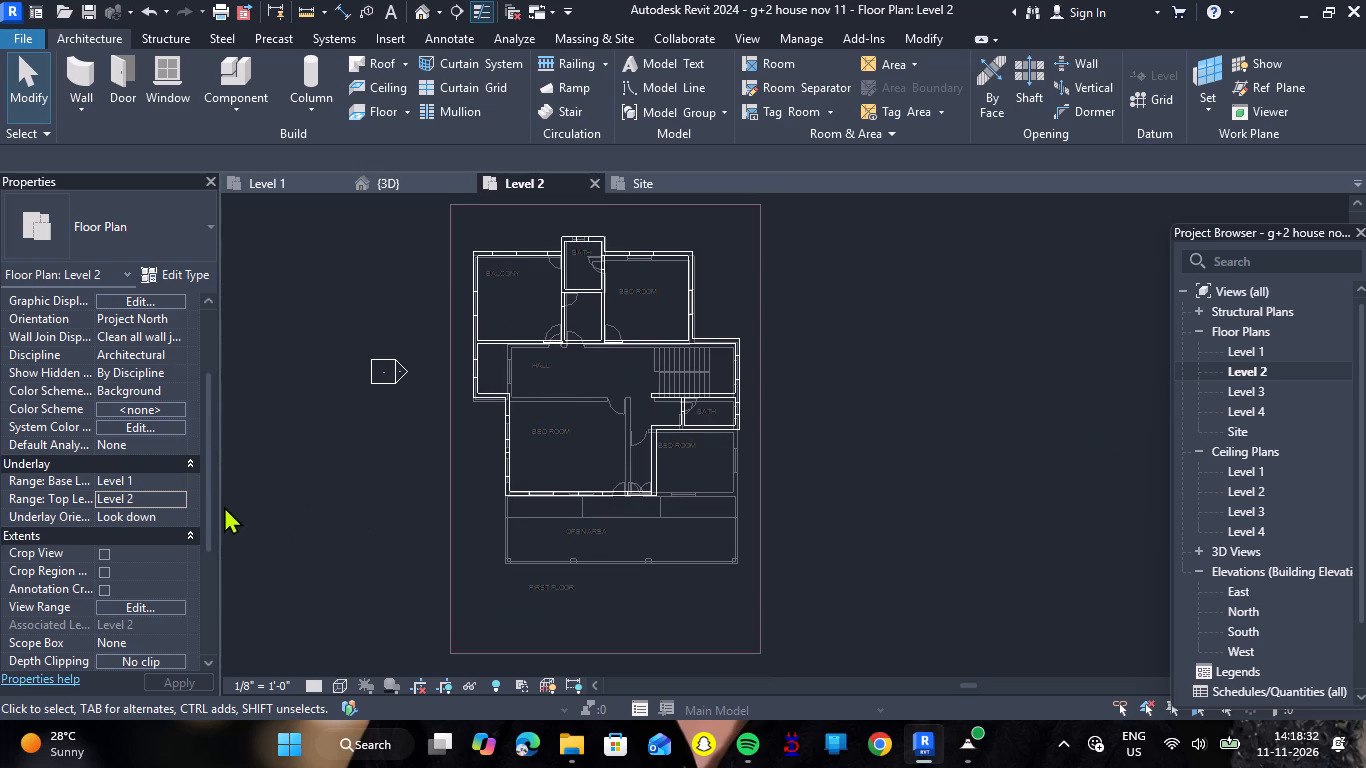
# Set the Level 2 plan's underlay orientation to Look up and its base level to Level 2.
pyautogui.click(172, 515)
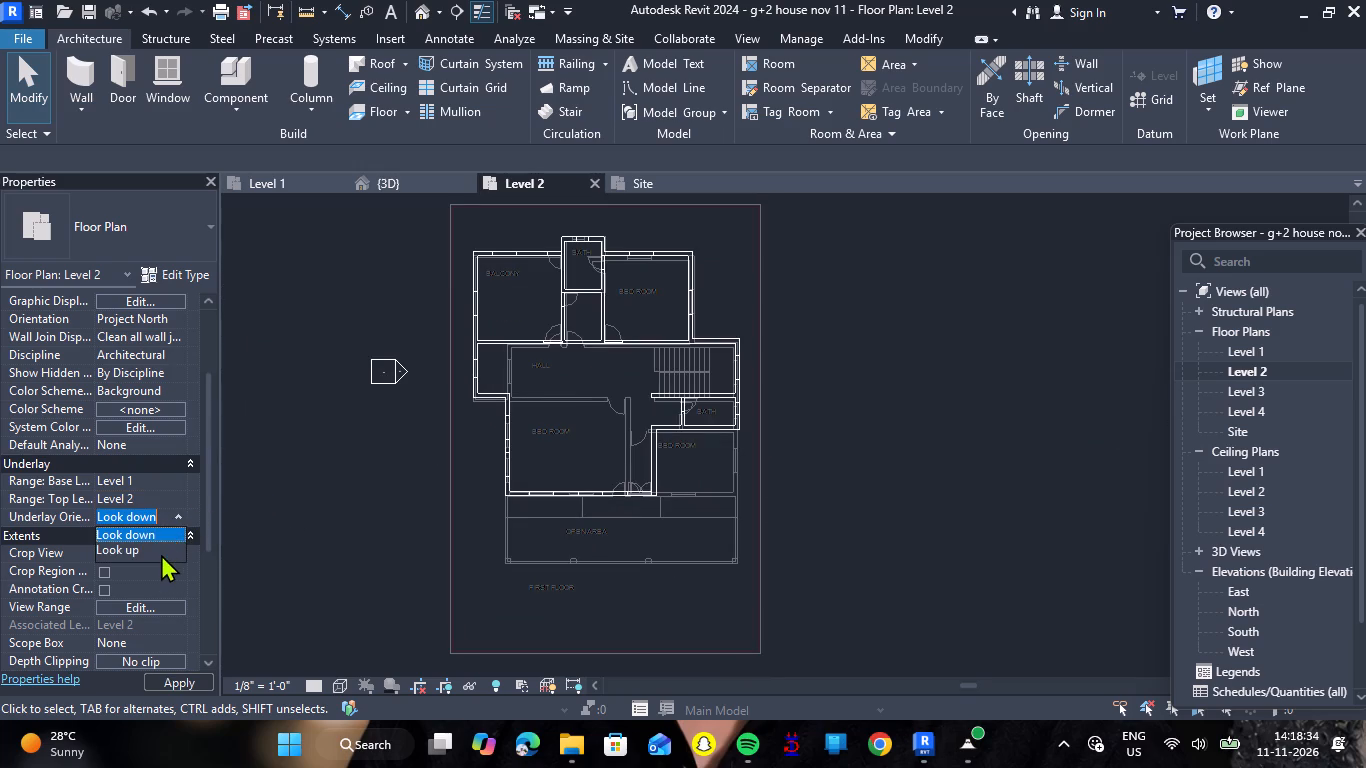
pyautogui.click(160, 553)
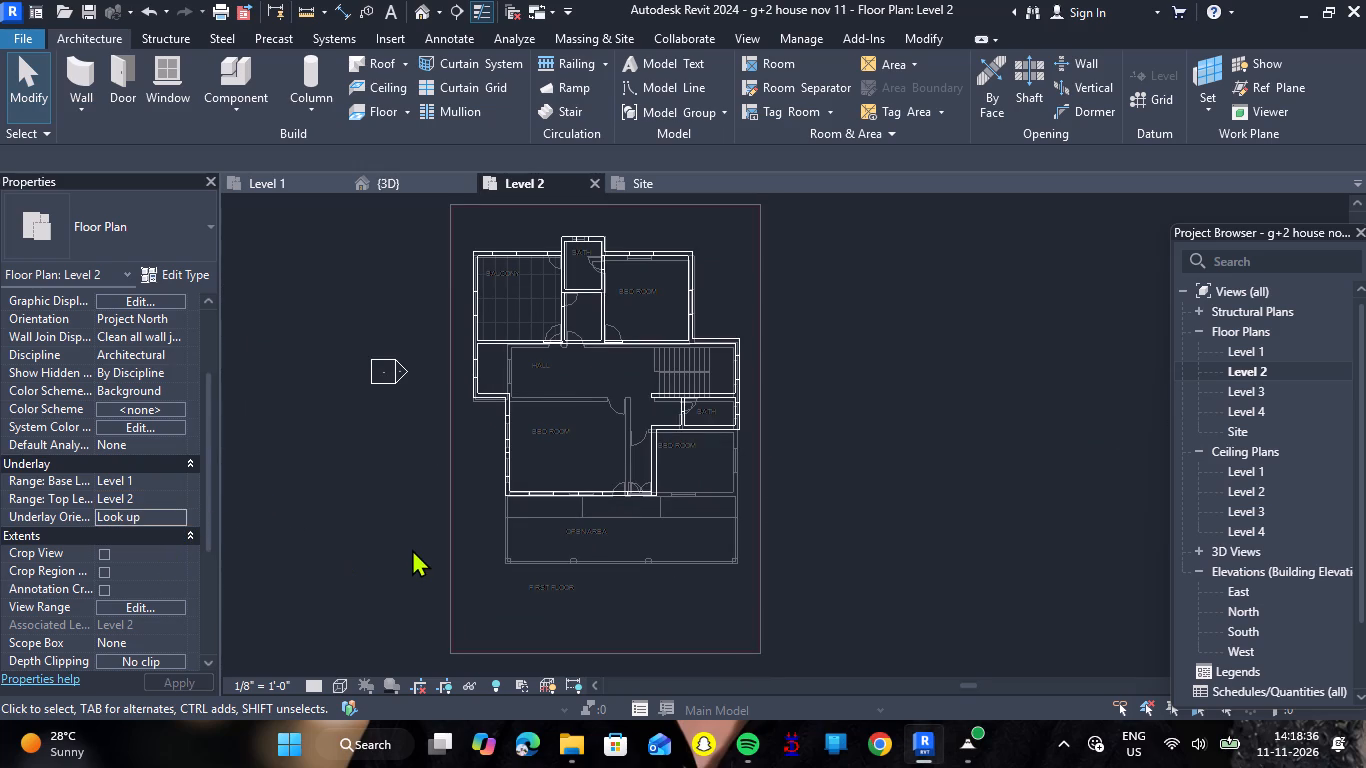
pyautogui.click(179, 484)
pyautogui.click(151, 523)
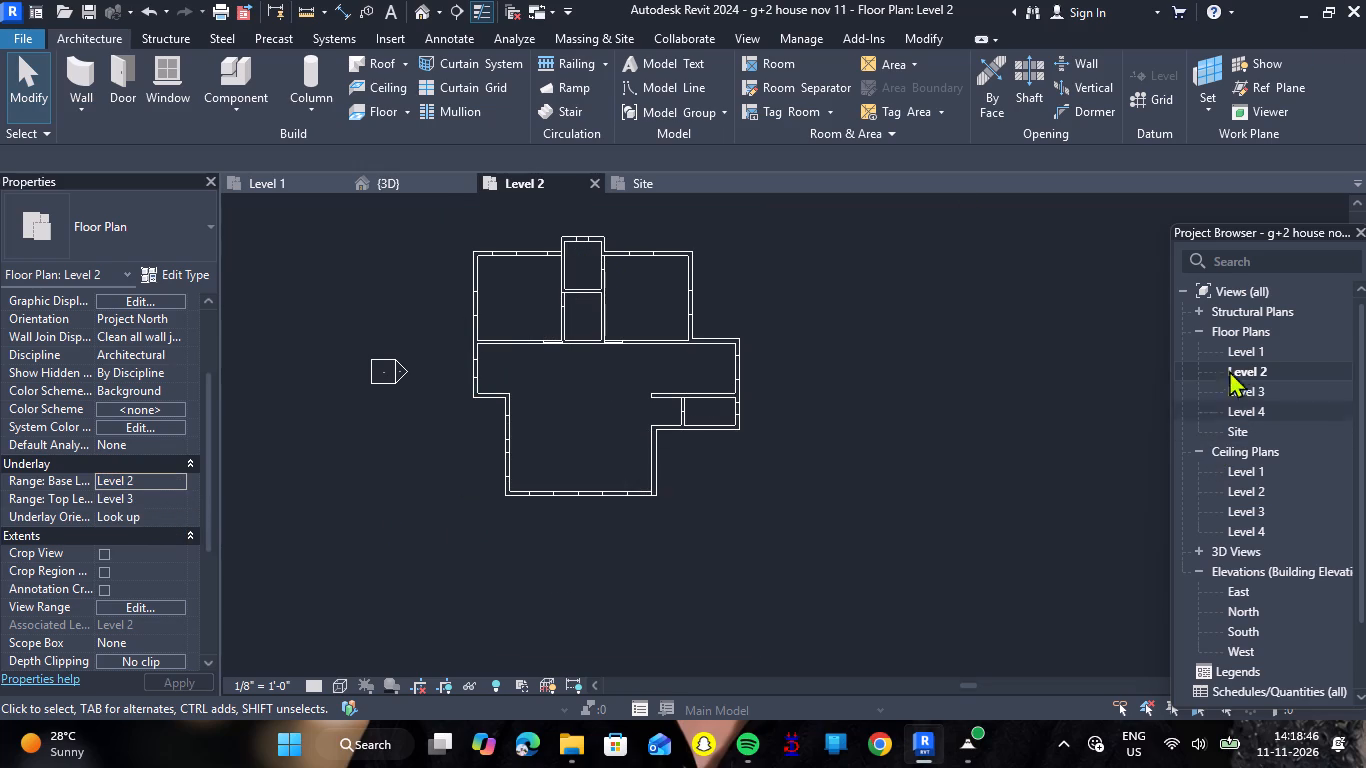
# Open the Level 1 floor plan and examine the first-floor plan drawing.
pyautogui.doubleClick(1246, 342)
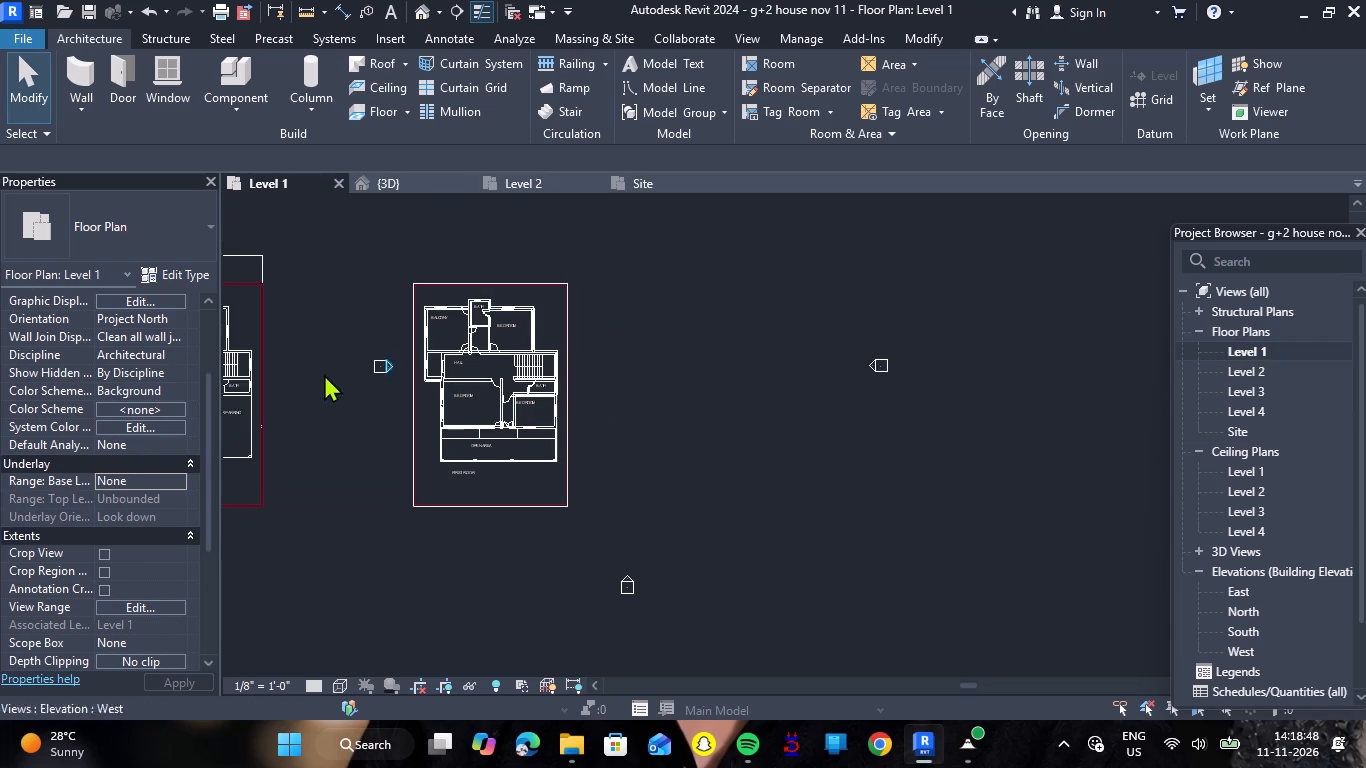
pyautogui.scroll(5, 259, 382)
pyautogui.scroll(-1, 359, 438)
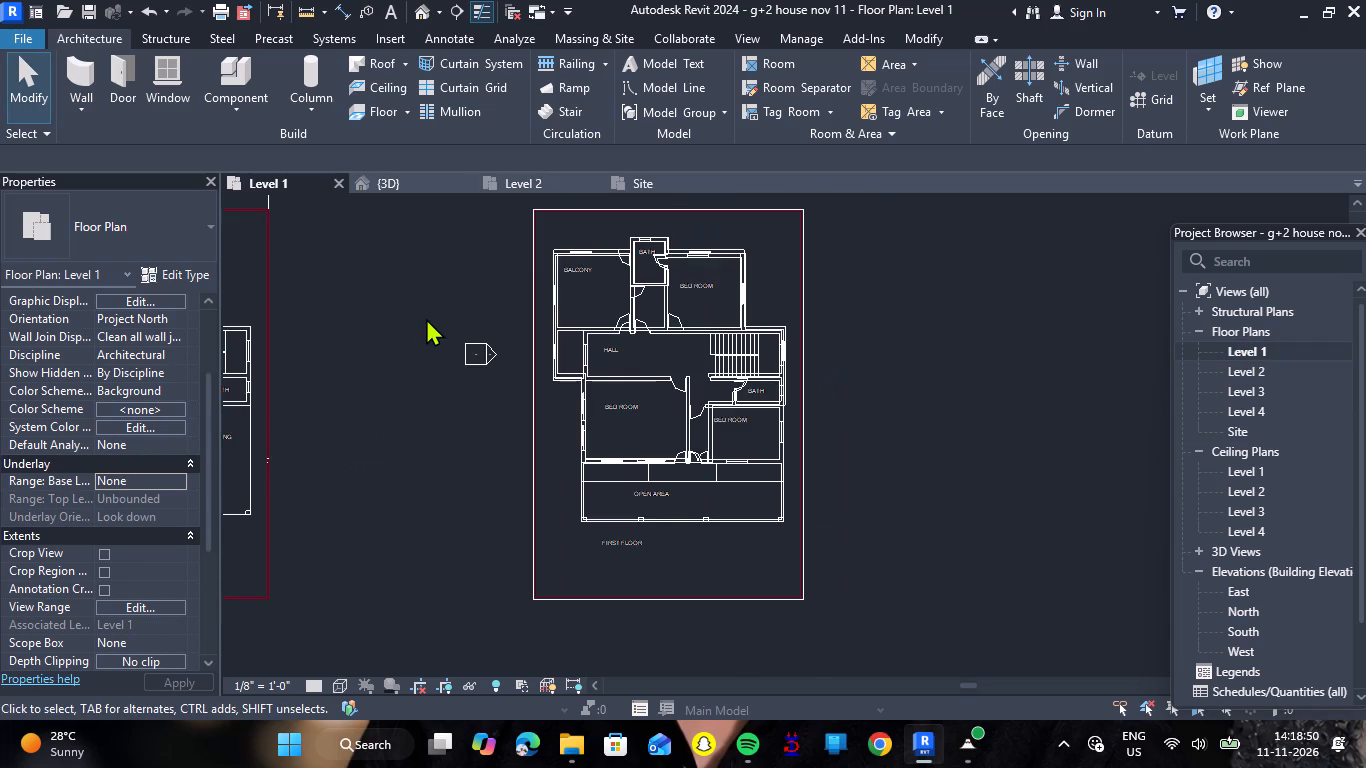
# Examine the view properties of the Level 1 floor plan and compare them with those of the Level 2 floor plan.
pyautogui.scroll(1, 432, 306)
pyautogui.scroll(-1, 154, 568)
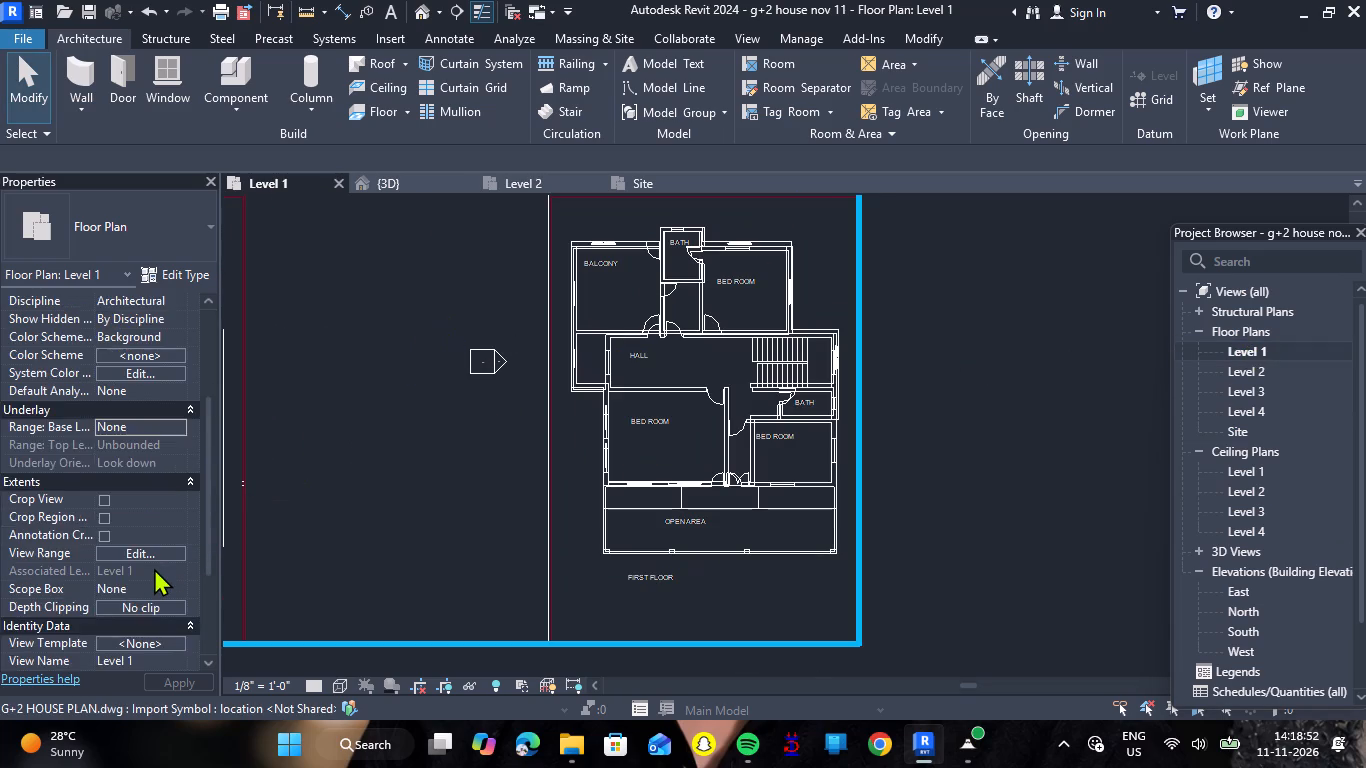
pyautogui.scroll(-2, 154, 568)
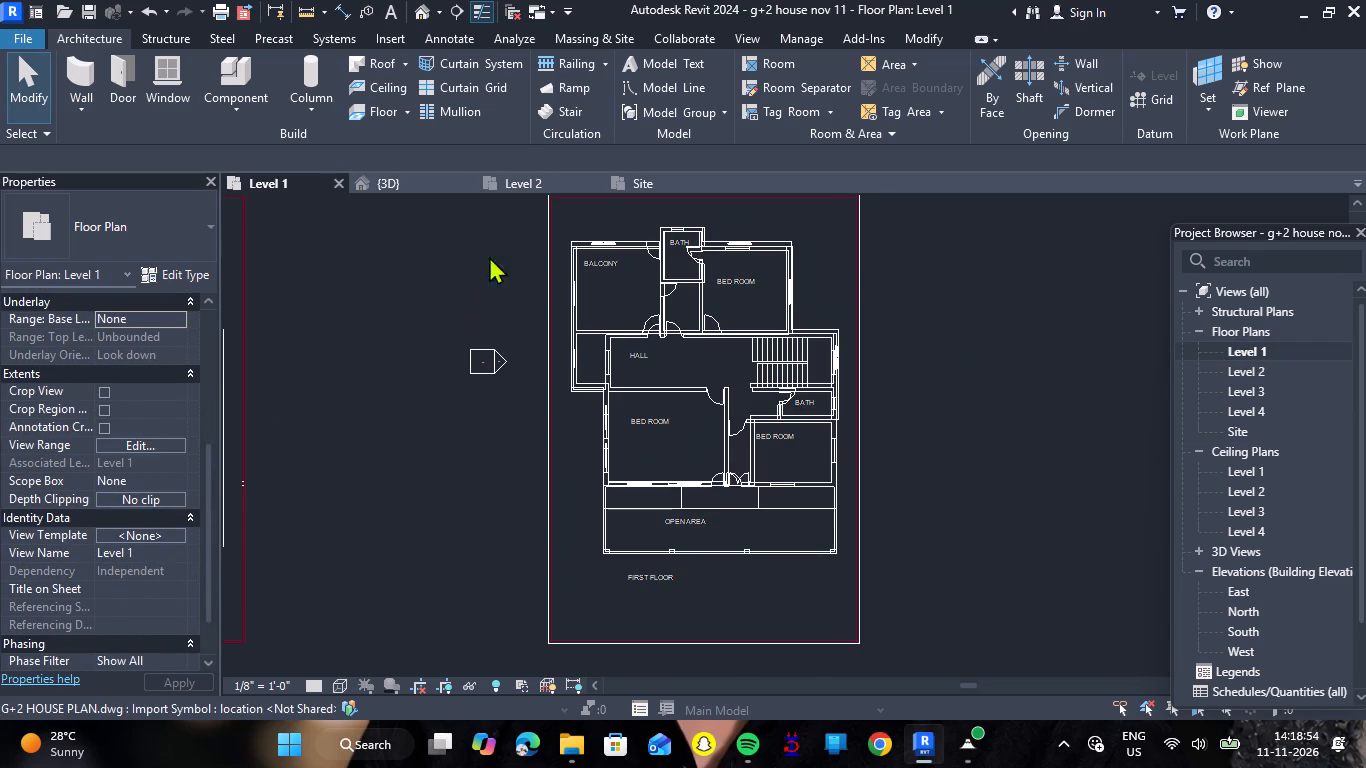
pyautogui.click(529, 179)
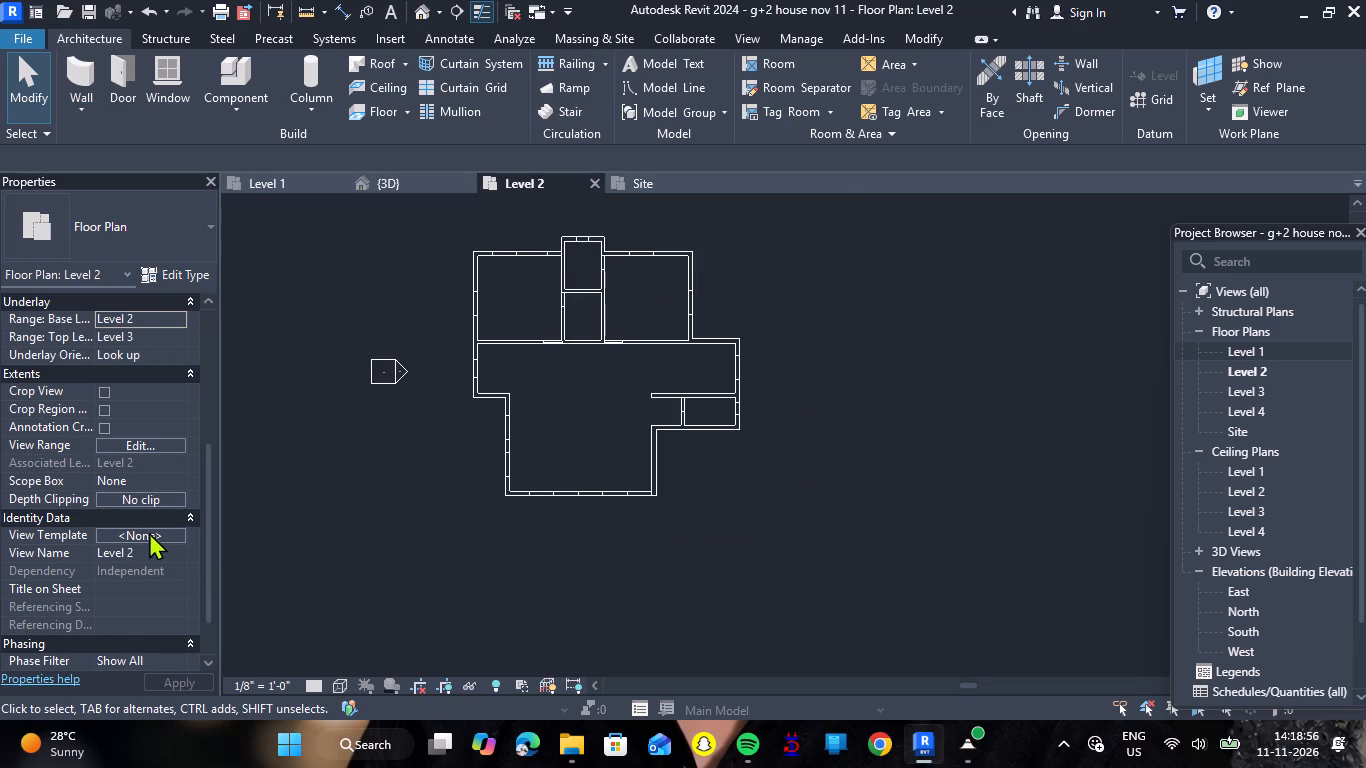
pyautogui.scroll(1, 146, 495)
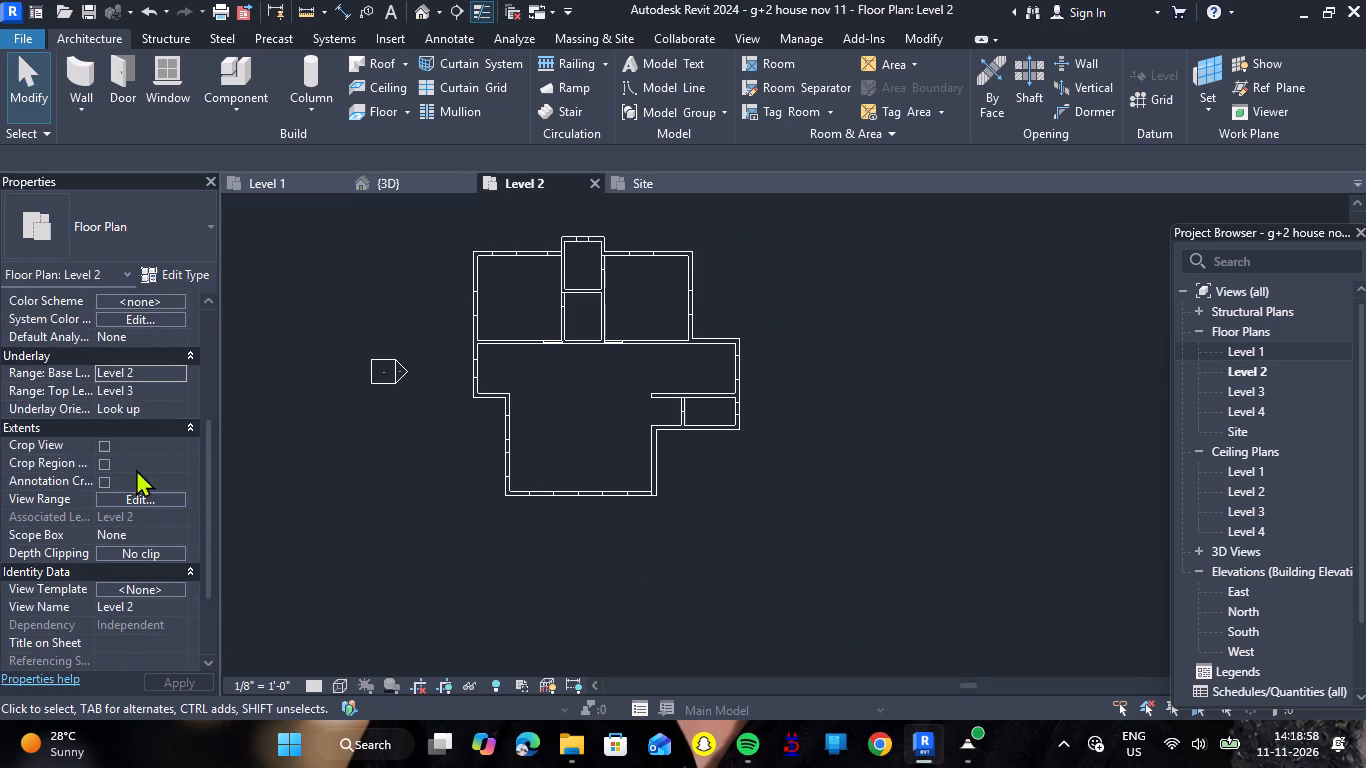
pyautogui.scroll(1, 98, 398)
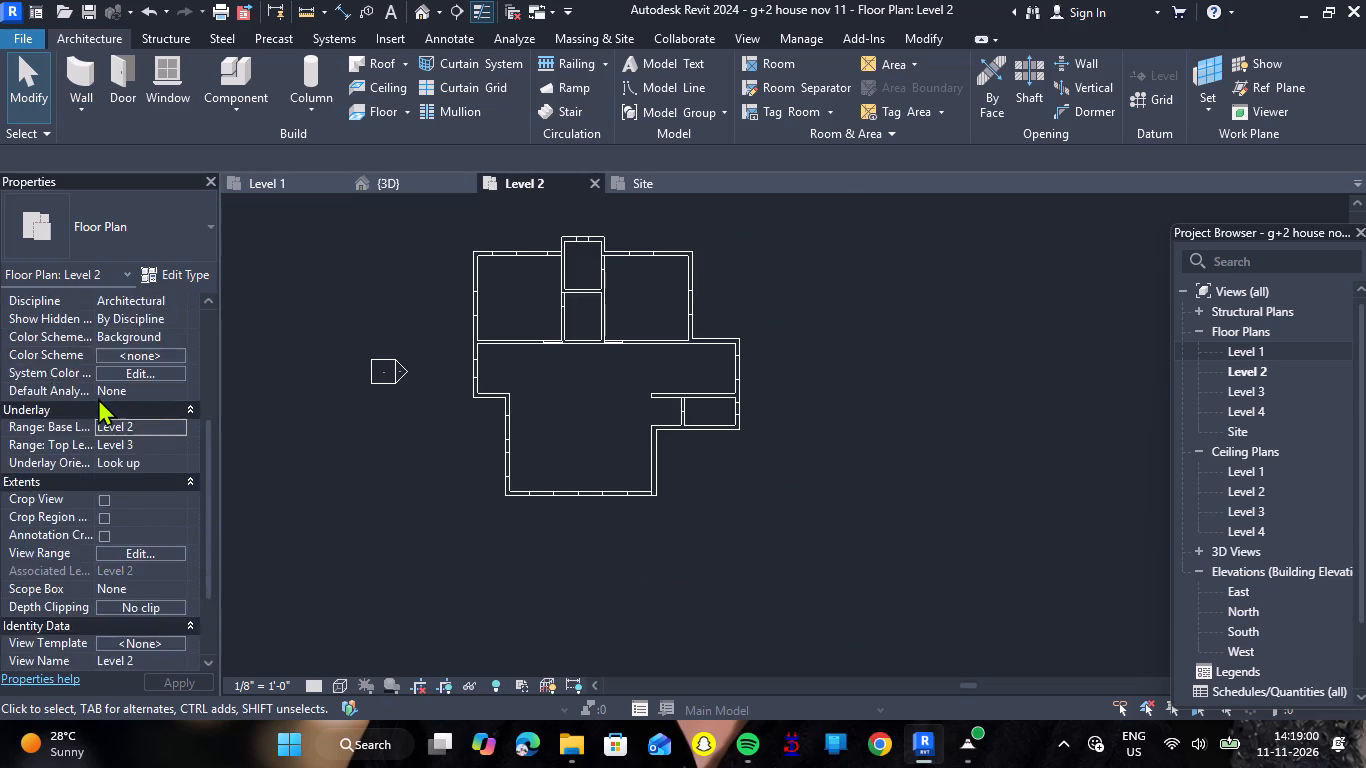
pyautogui.scroll(6, 98, 398)
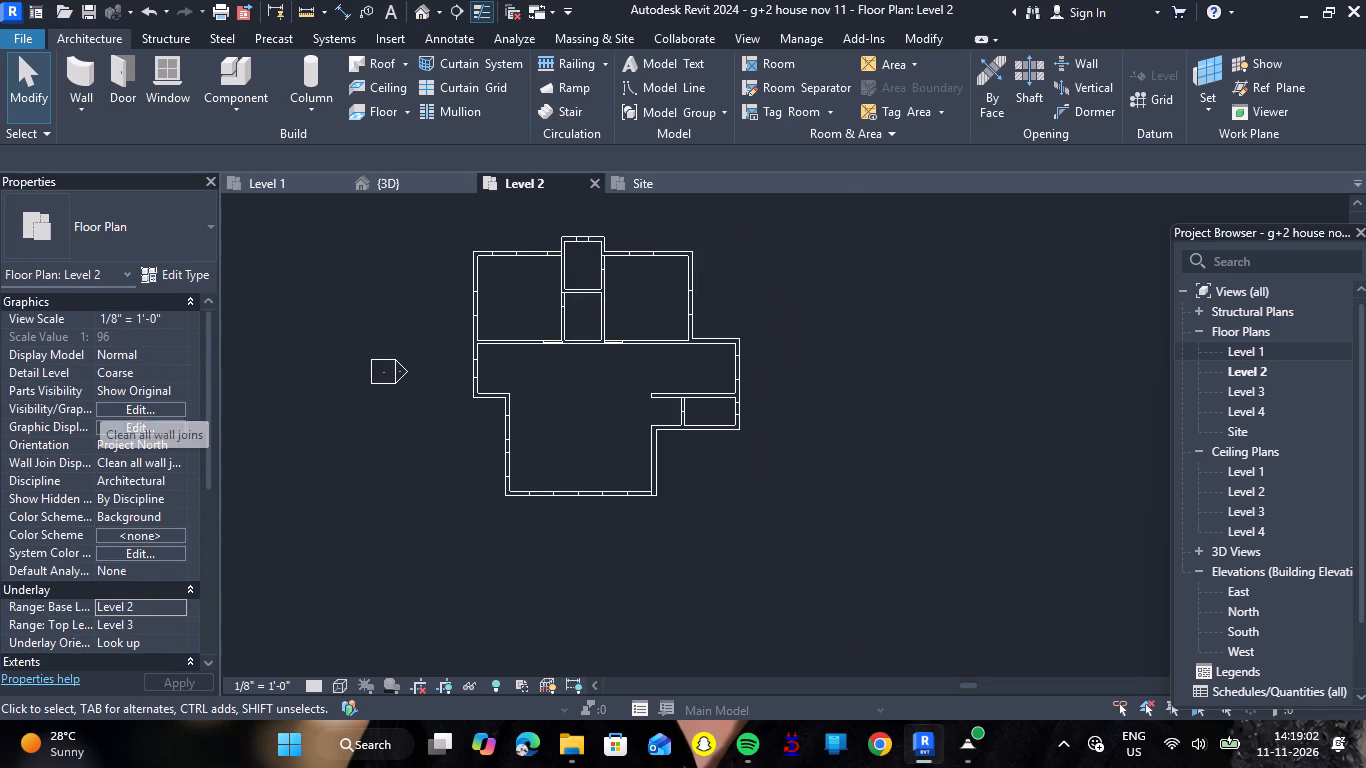
pyautogui.scroll(-1, 91, 471)
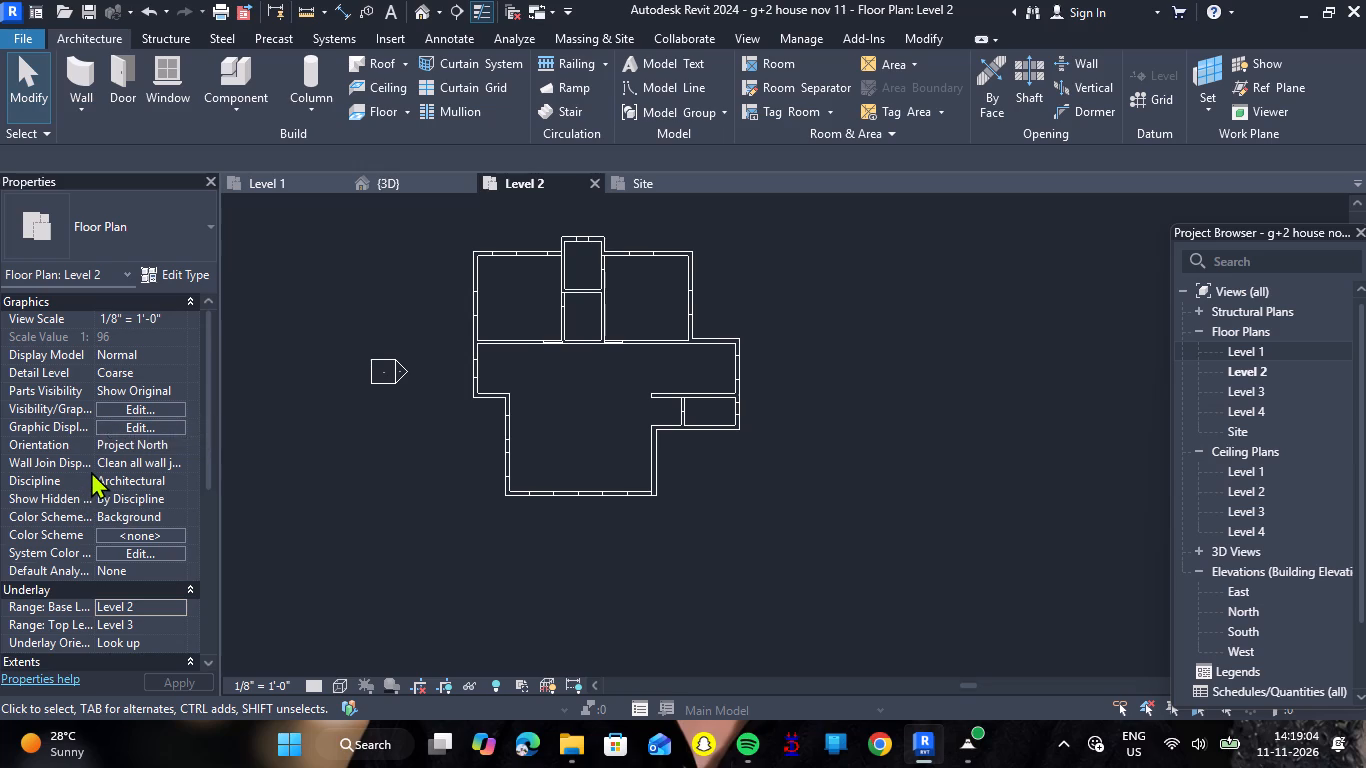
pyautogui.scroll(-2, 91, 471)
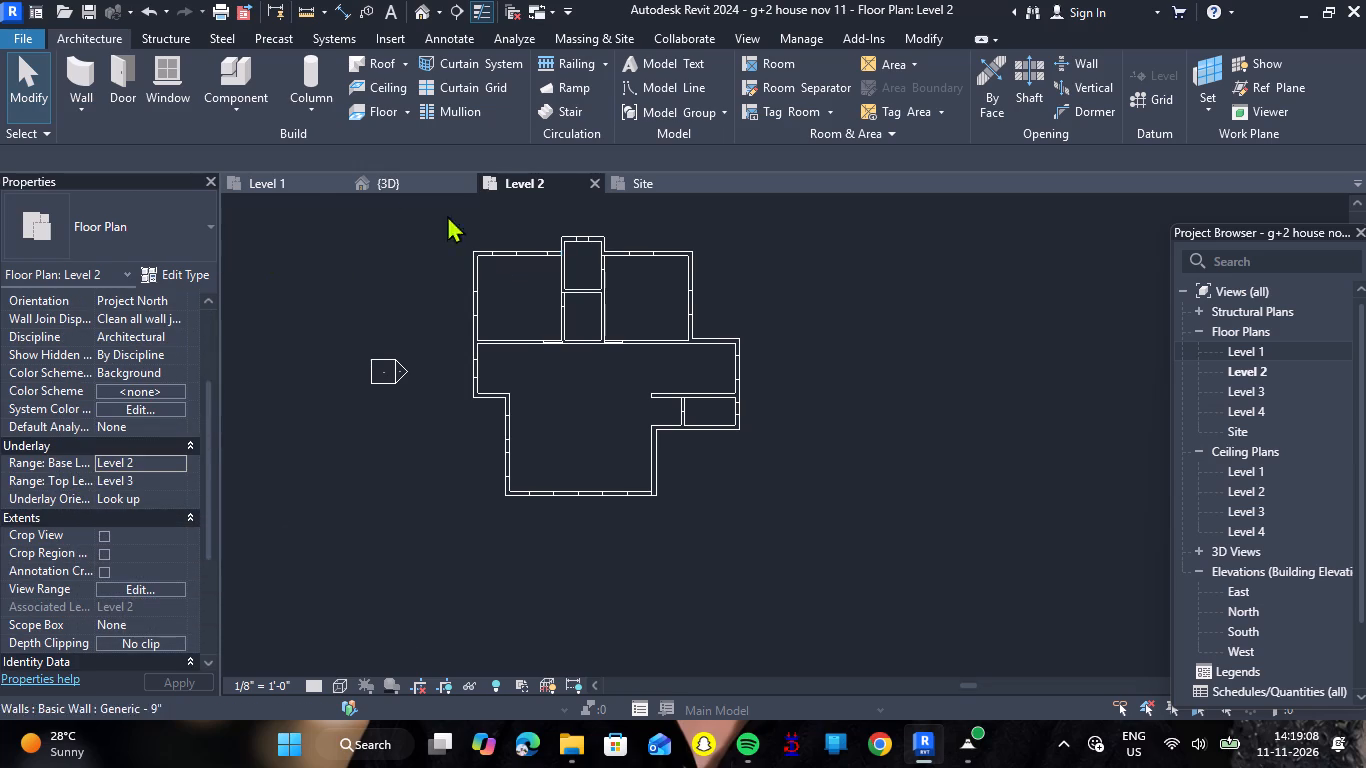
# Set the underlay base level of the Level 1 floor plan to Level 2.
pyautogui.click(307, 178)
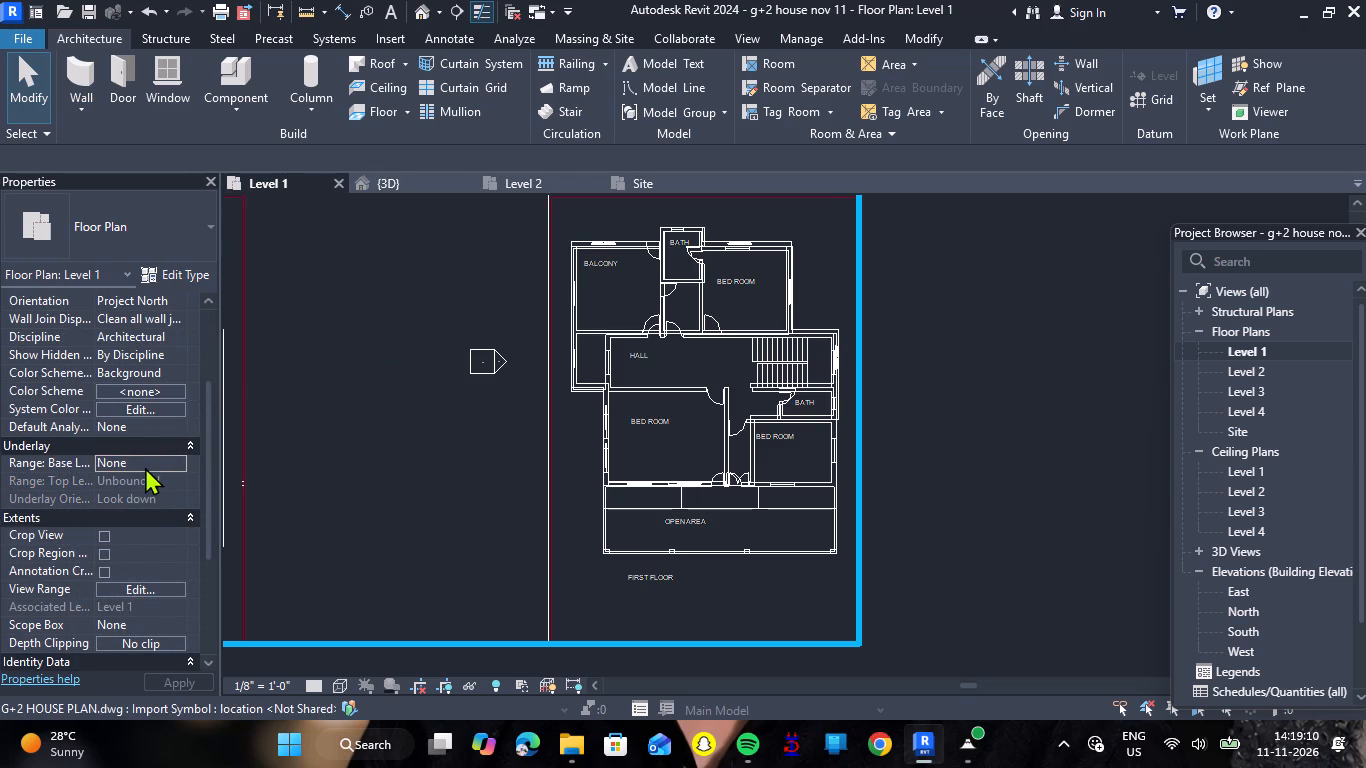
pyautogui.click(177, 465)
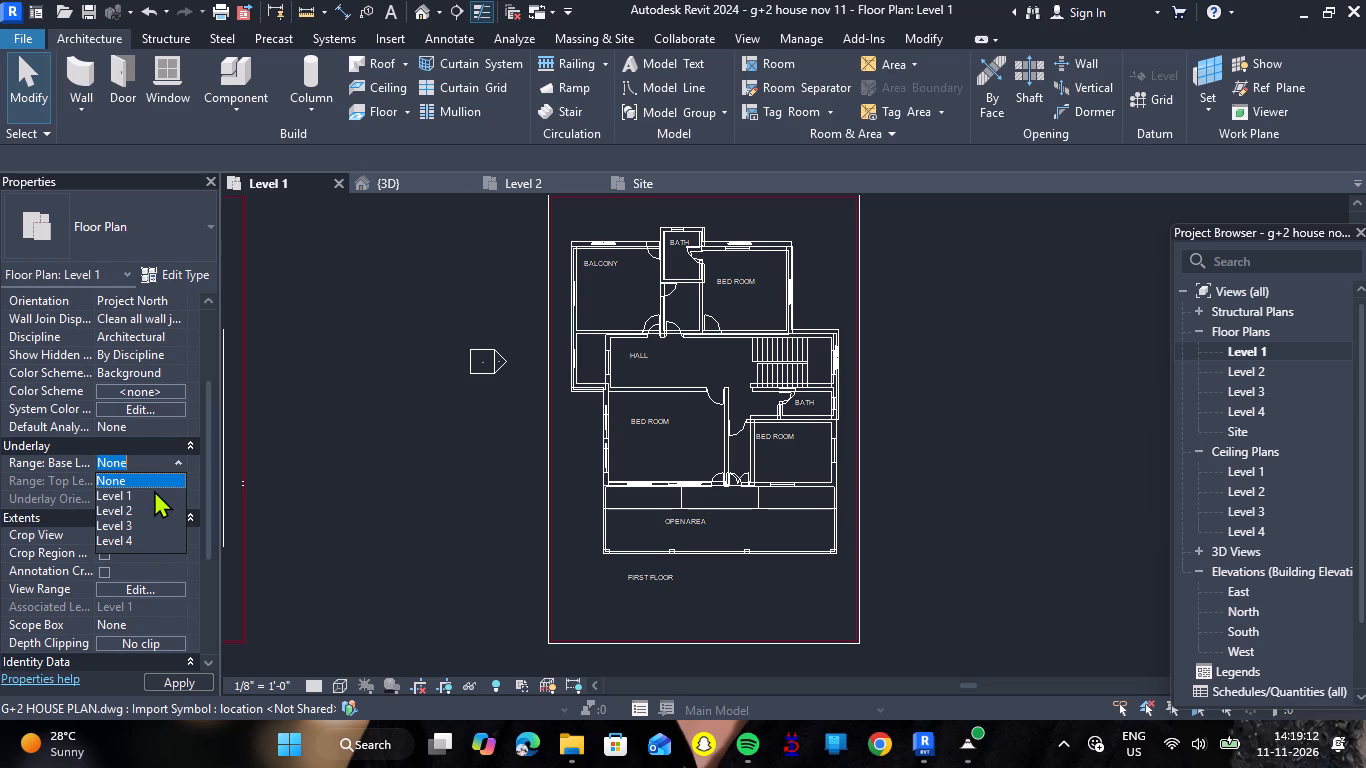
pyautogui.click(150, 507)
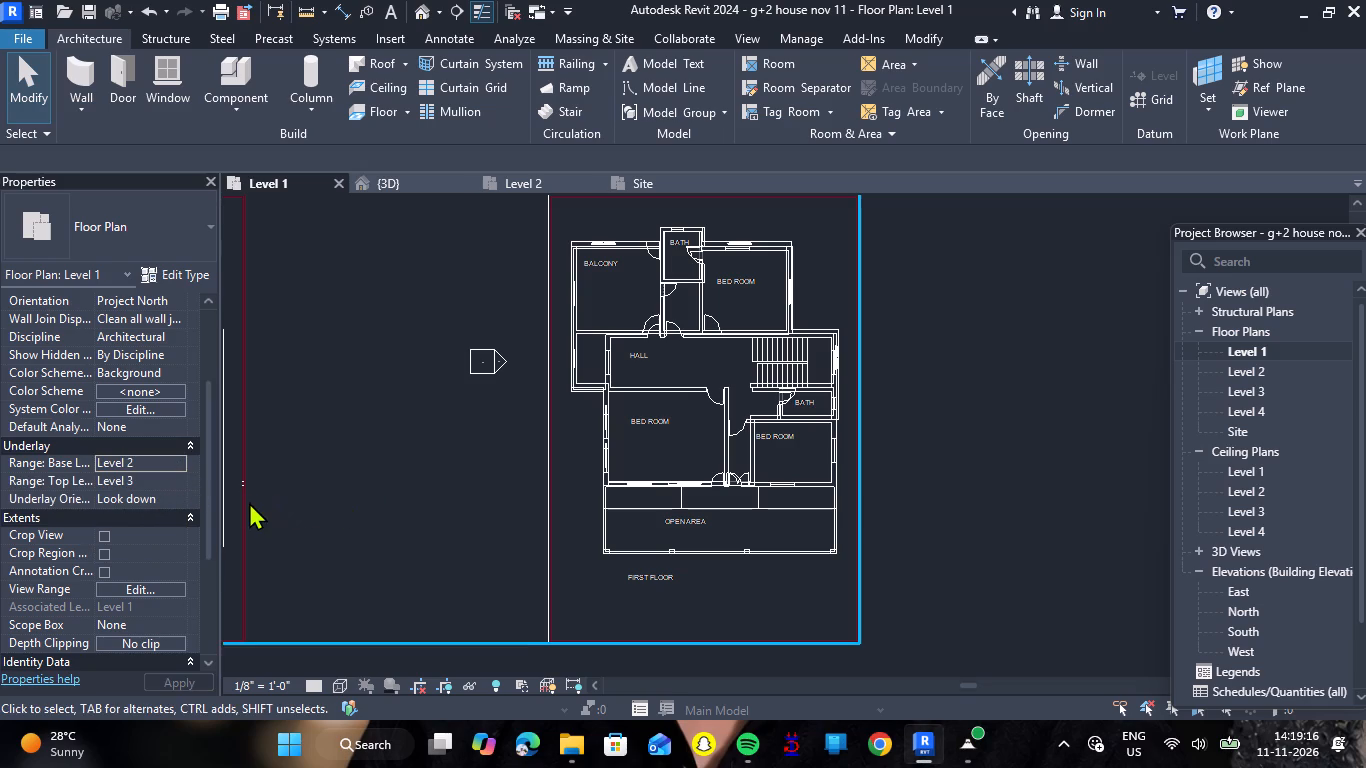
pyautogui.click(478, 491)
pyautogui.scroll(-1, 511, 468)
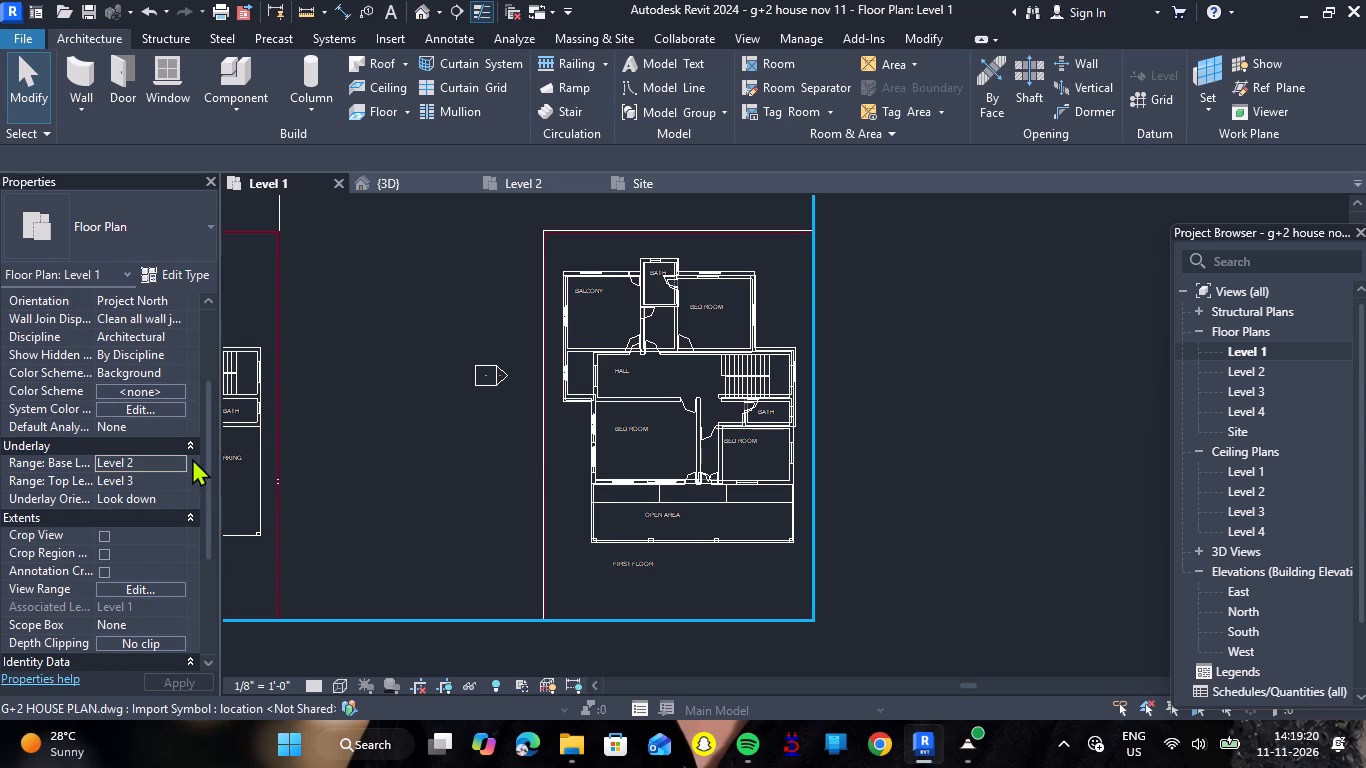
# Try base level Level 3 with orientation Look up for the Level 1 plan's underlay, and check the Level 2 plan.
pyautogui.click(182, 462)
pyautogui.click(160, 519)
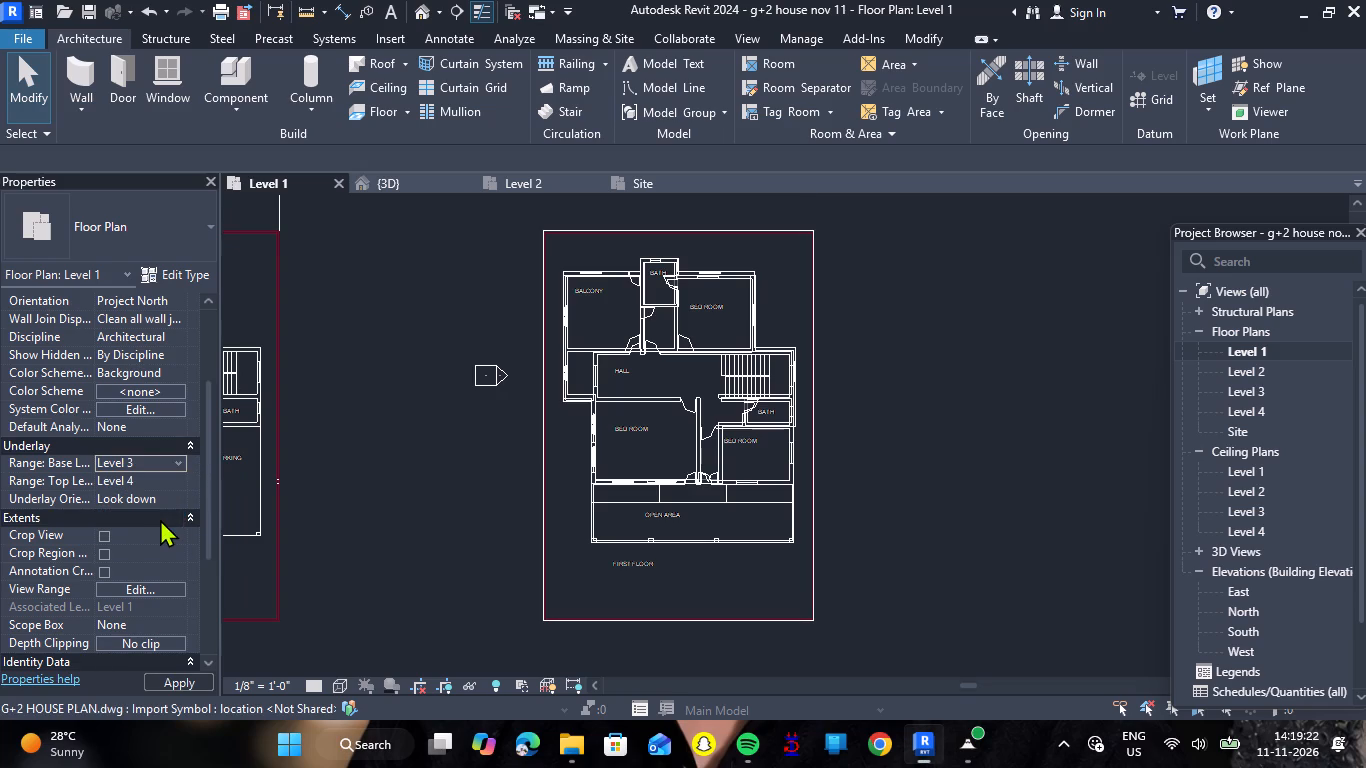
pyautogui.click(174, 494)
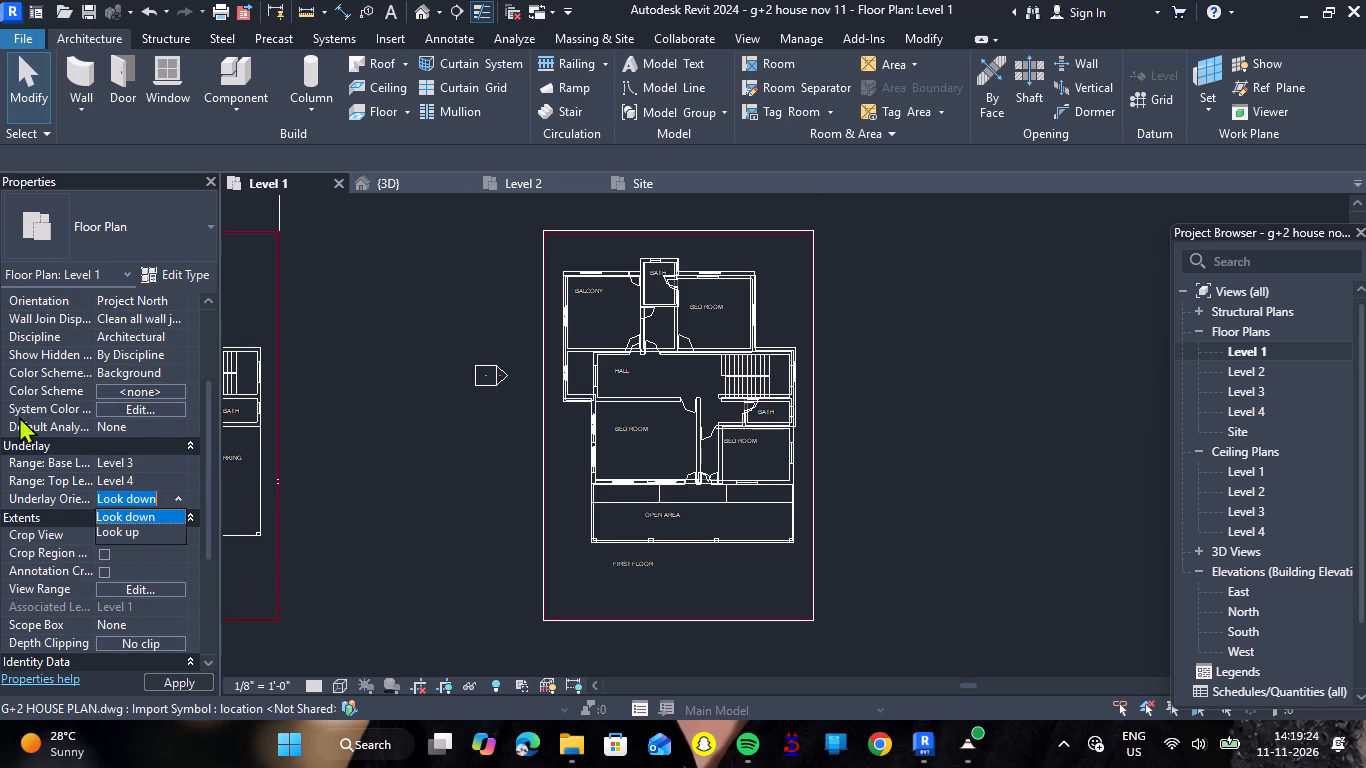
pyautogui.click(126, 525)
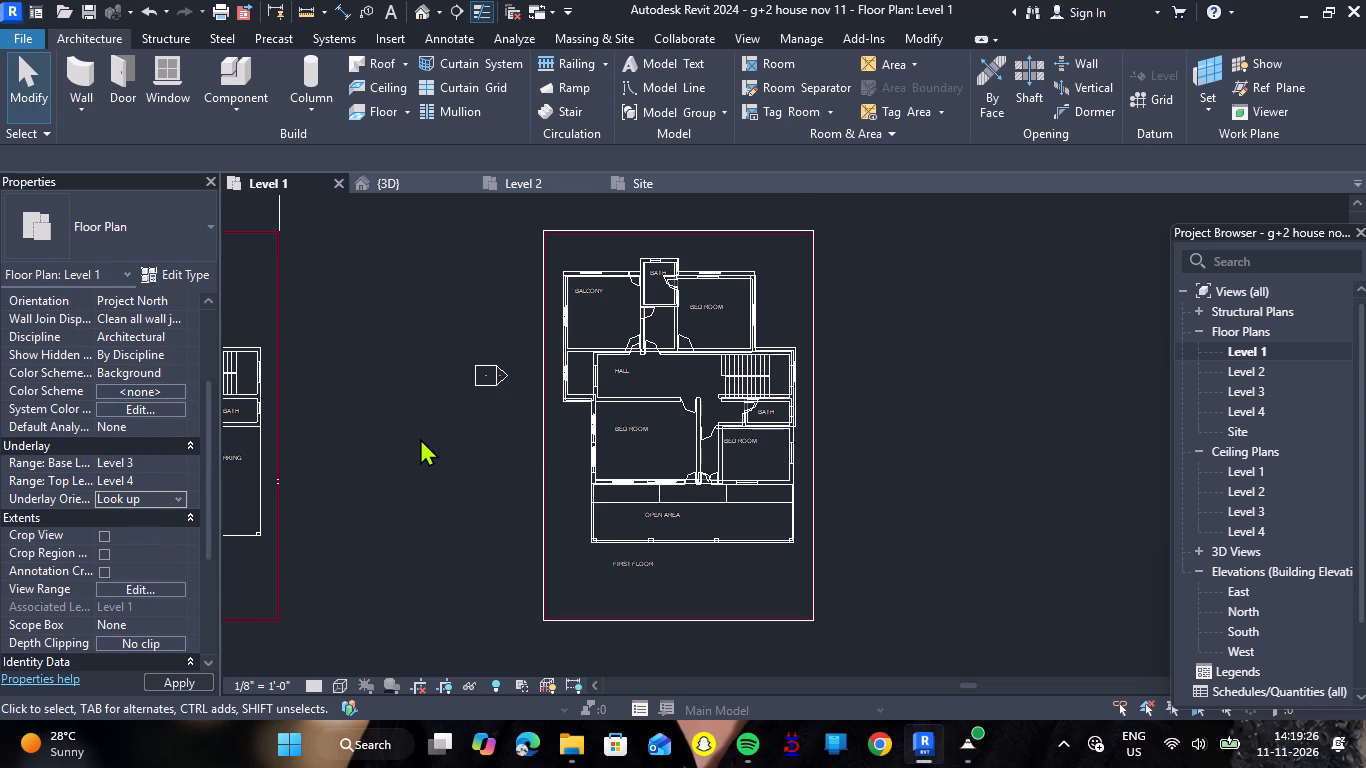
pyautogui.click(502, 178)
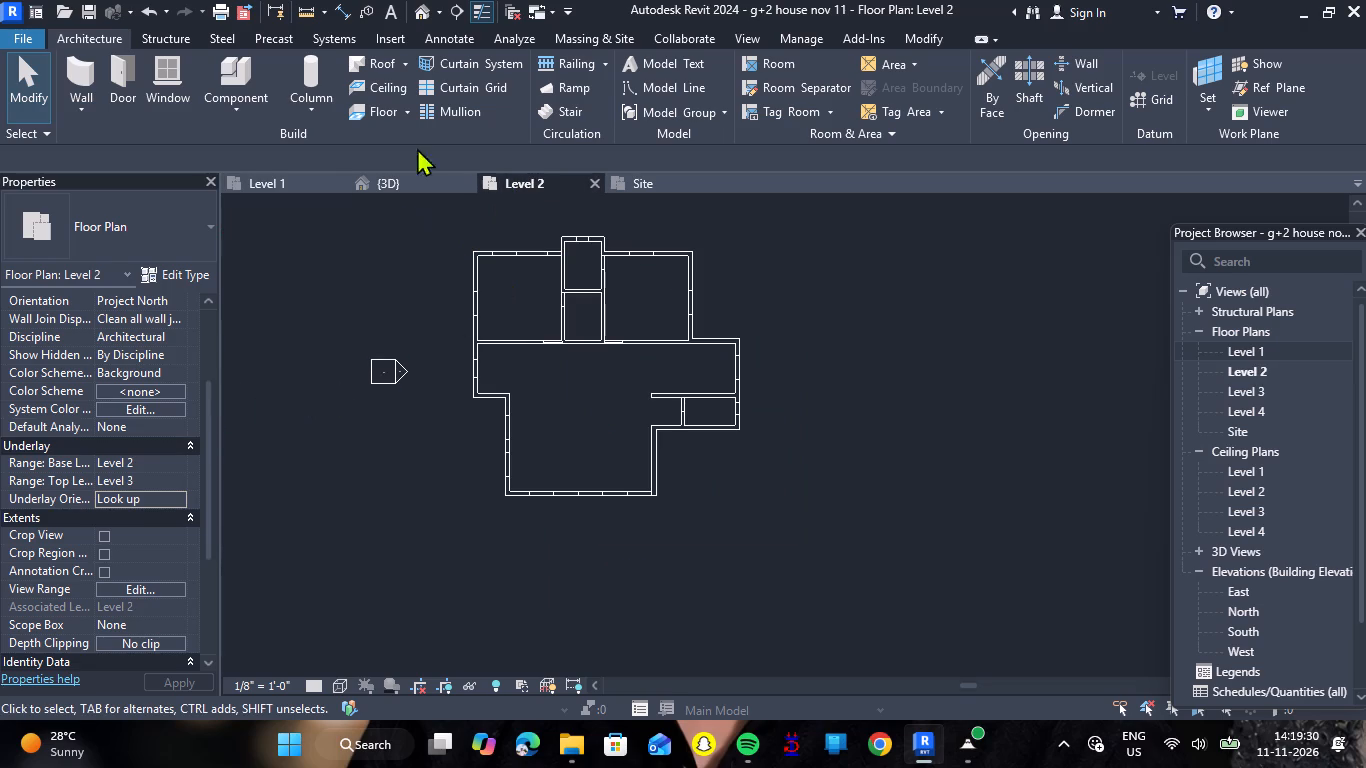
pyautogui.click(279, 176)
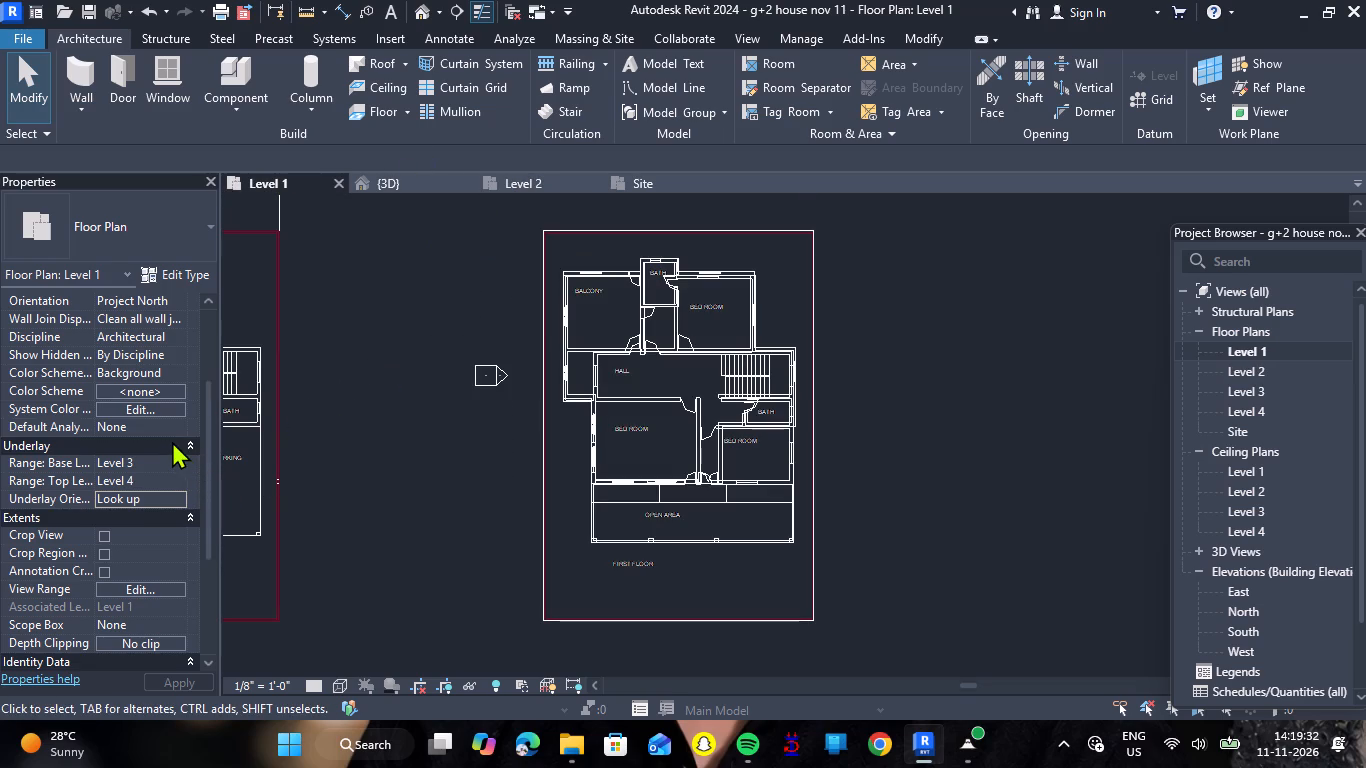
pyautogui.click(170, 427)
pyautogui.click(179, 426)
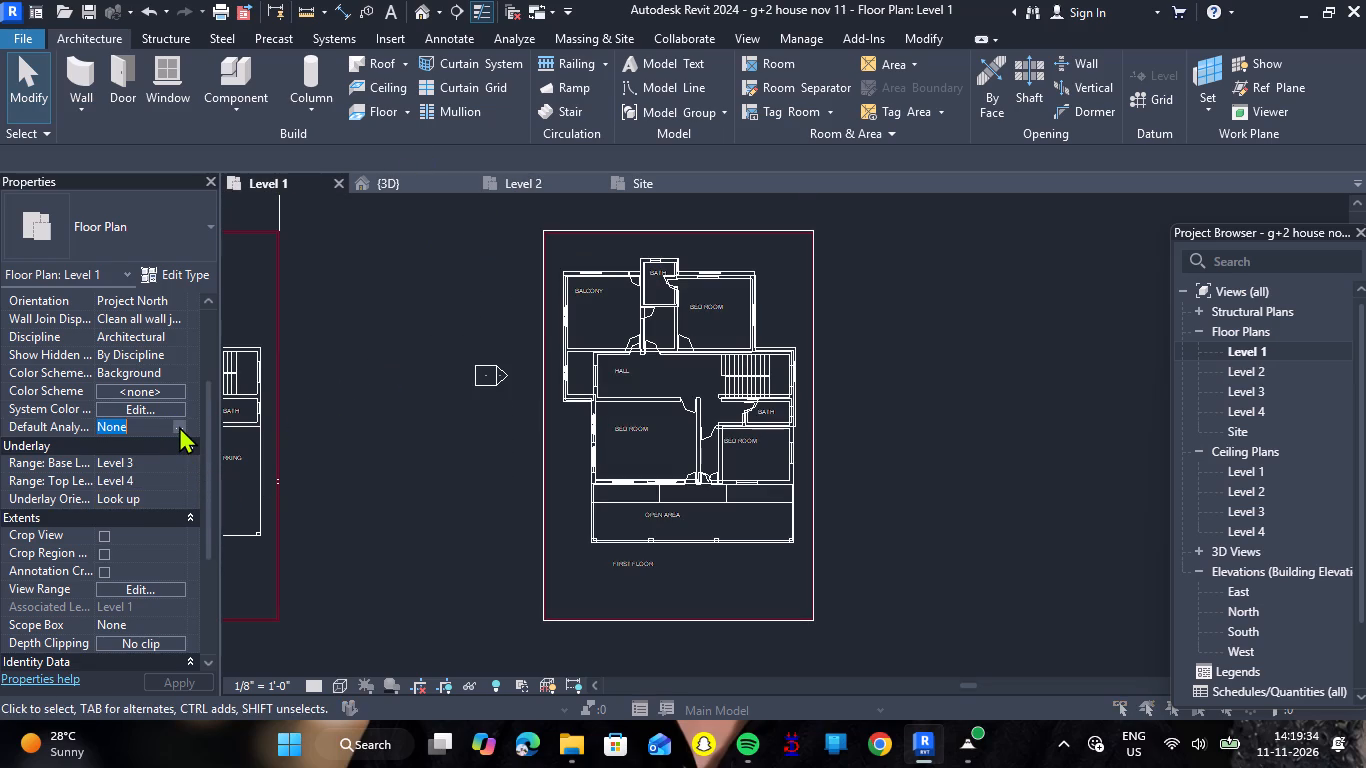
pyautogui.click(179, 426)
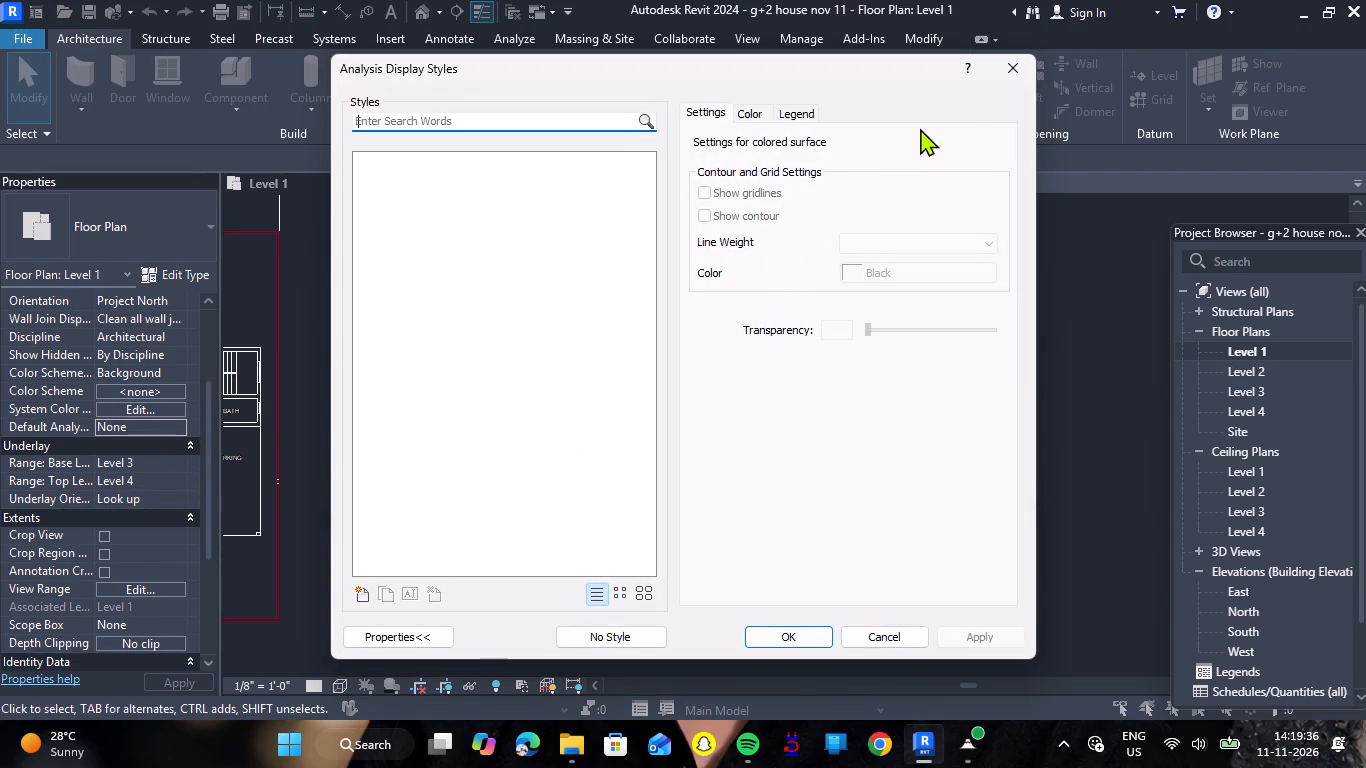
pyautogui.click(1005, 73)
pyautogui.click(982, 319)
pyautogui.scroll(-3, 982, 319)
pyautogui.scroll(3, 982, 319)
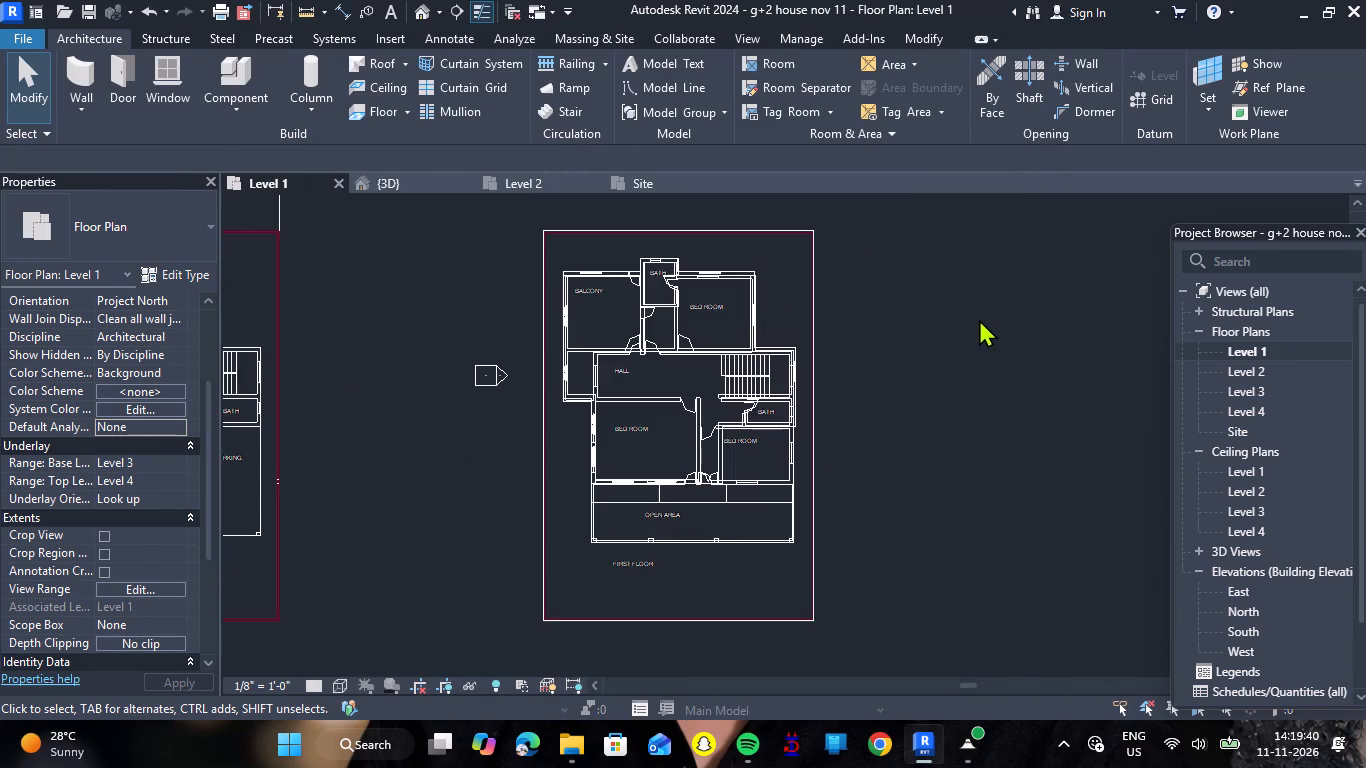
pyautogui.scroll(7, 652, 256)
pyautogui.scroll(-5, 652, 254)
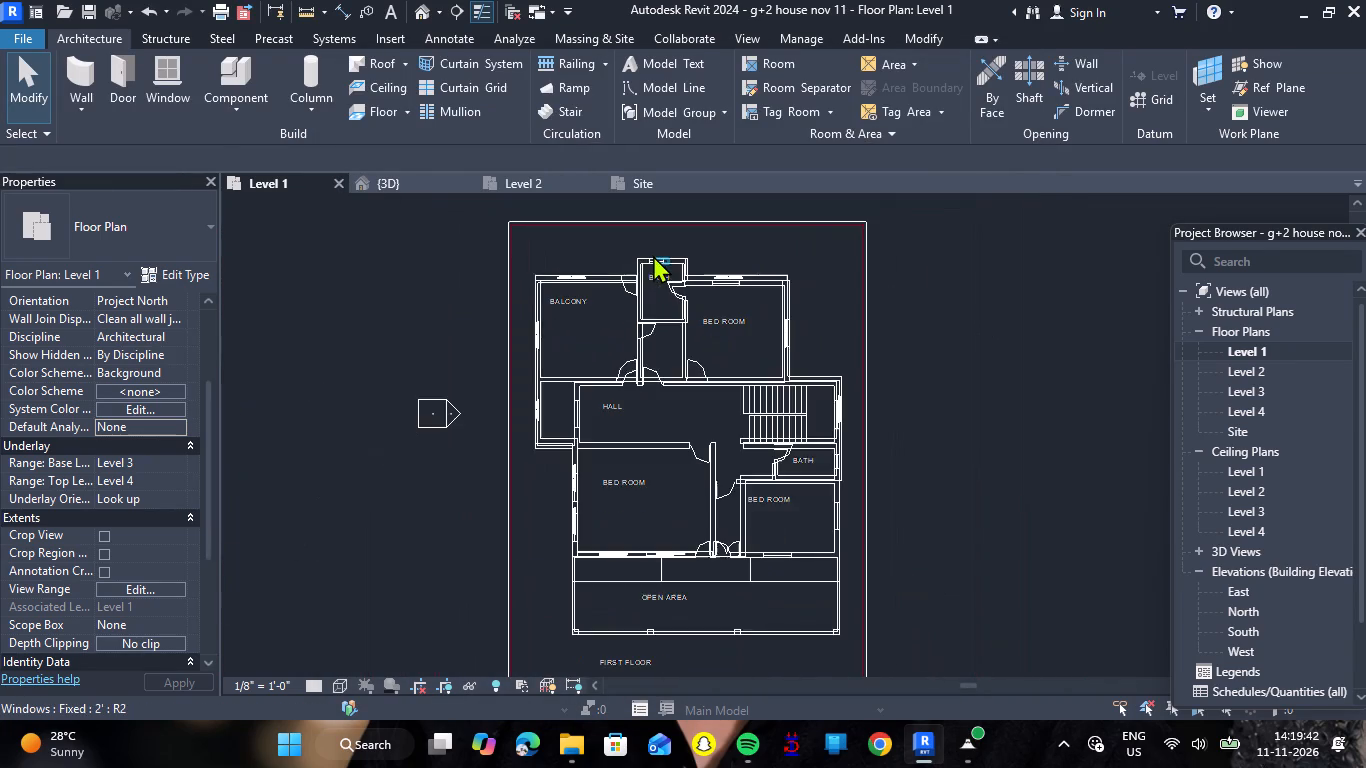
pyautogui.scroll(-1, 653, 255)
# Examine the Level 3 floor plan and the Level 3 structural plan, and close both views.
pyautogui.doubleClick(1276, 393)
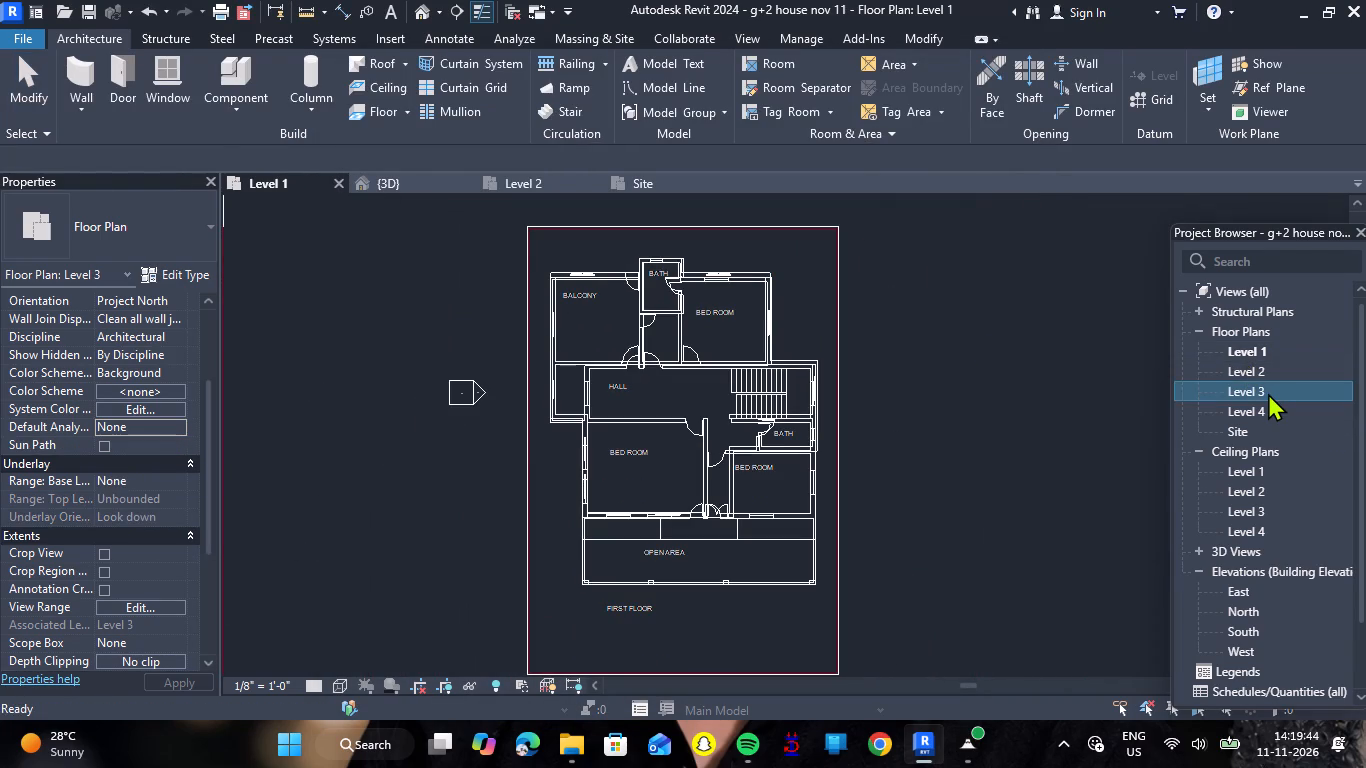
pyautogui.scroll(-5, 1267, 385)
pyautogui.scroll(-10, 750, 372)
pyautogui.scroll(2, 860, 364)
pyautogui.scroll(3, 1279, 319)
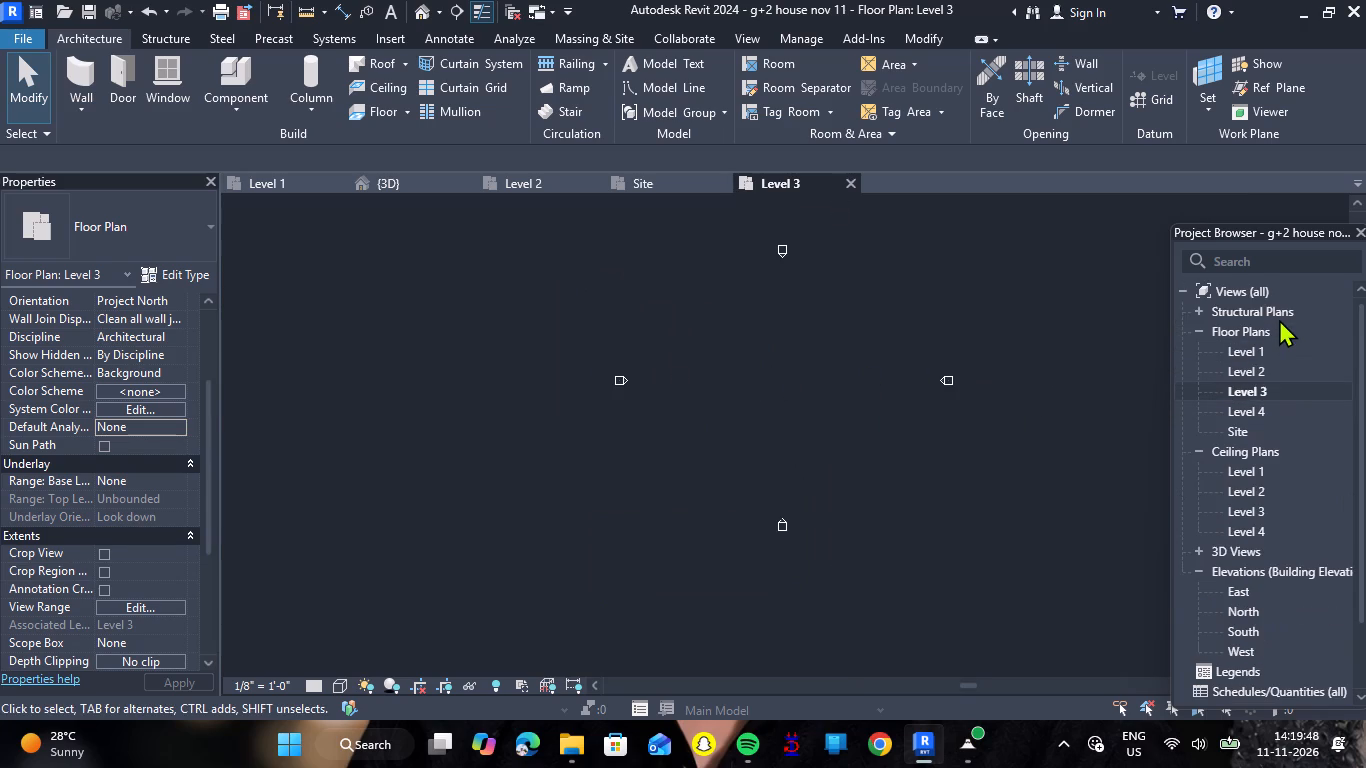
pyautogui.click(1192, 306)
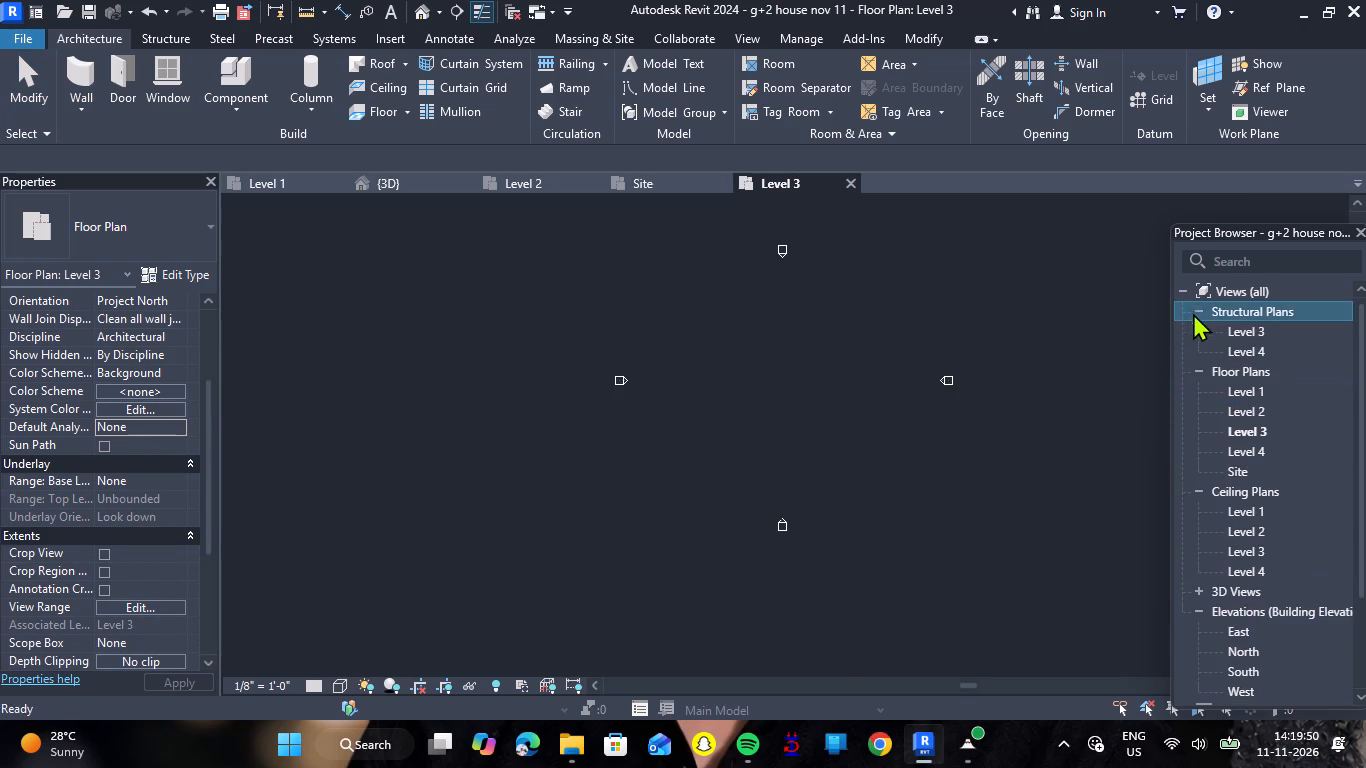
pyautogui.doubleClick(1229, 333)
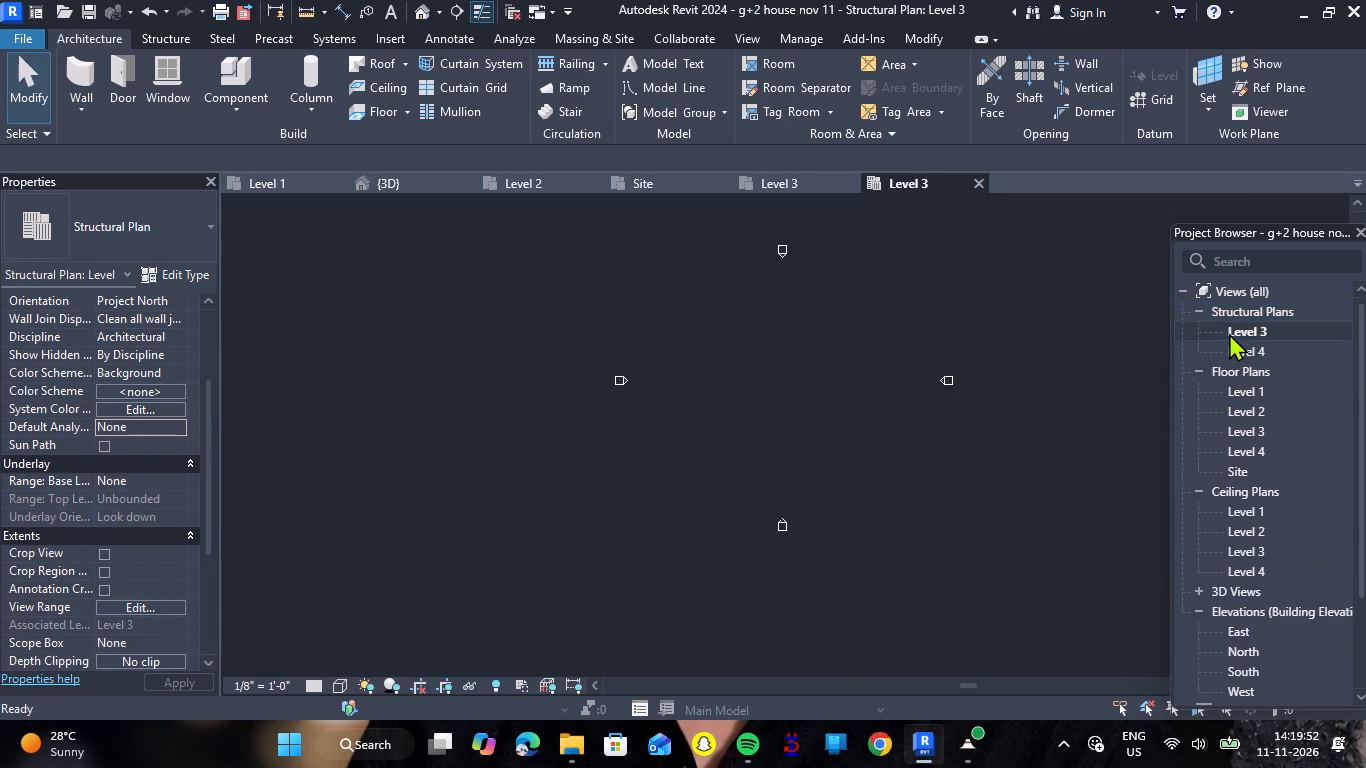
pyautogui.click(977, 181)
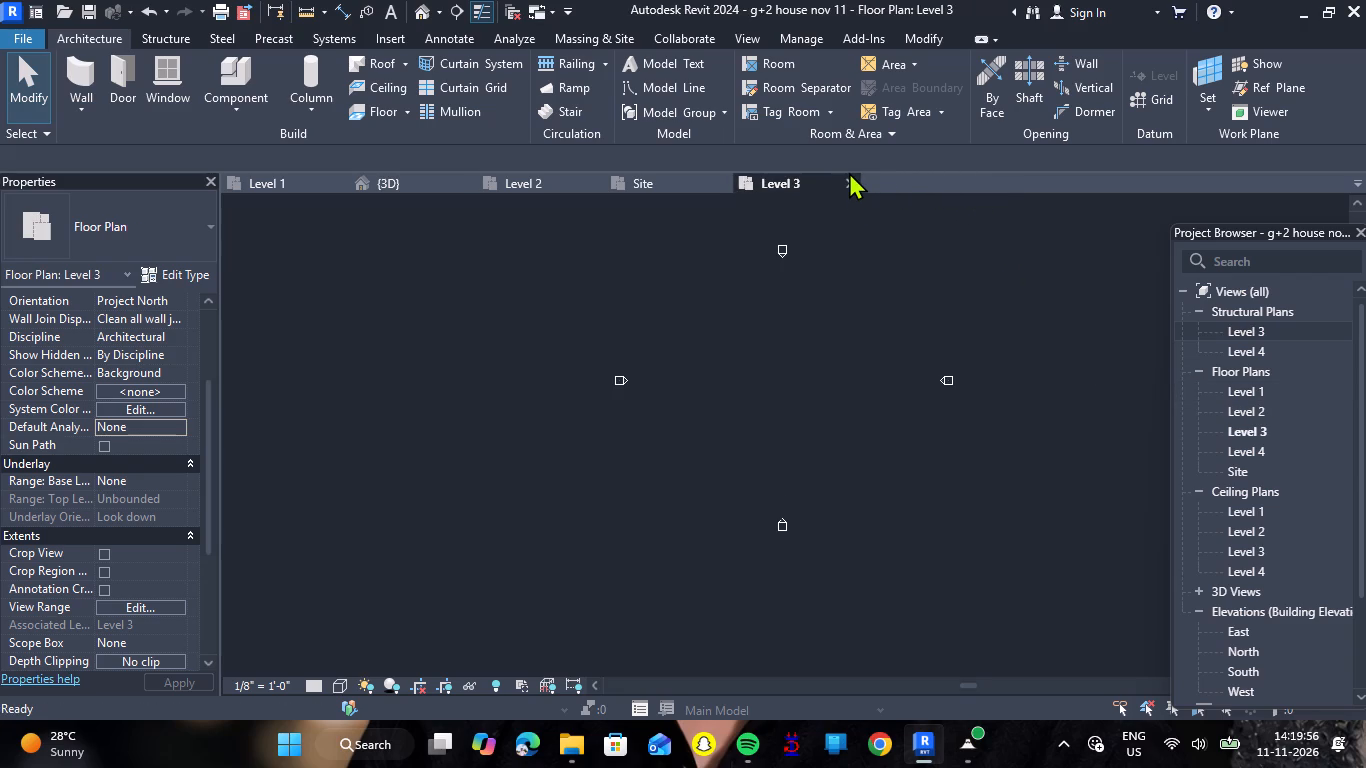
pyautogui.click(849, 172)
pyautogui.click(848, 180)
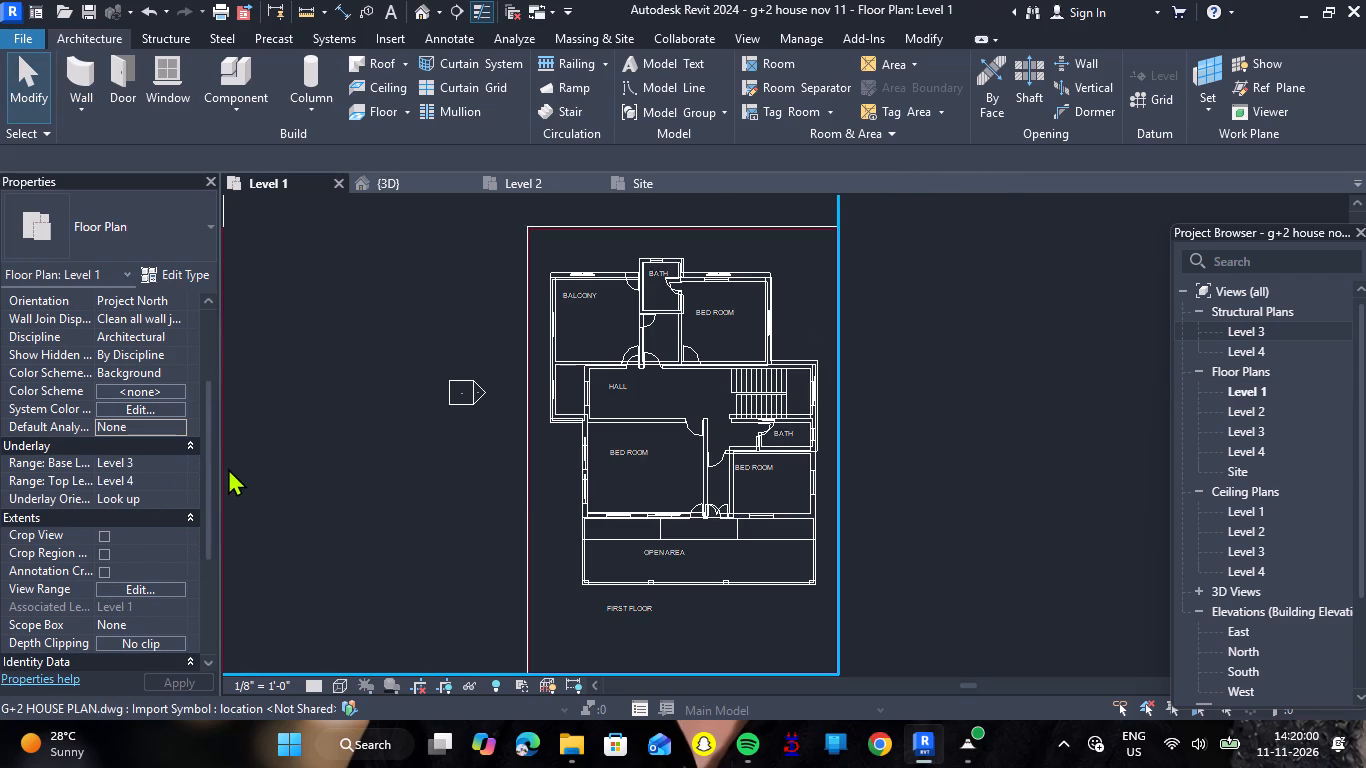
# Set the Level 1 plan's underlay range to base level Level 2 and top level Unbounded.
pyautogui.click(183, 464)
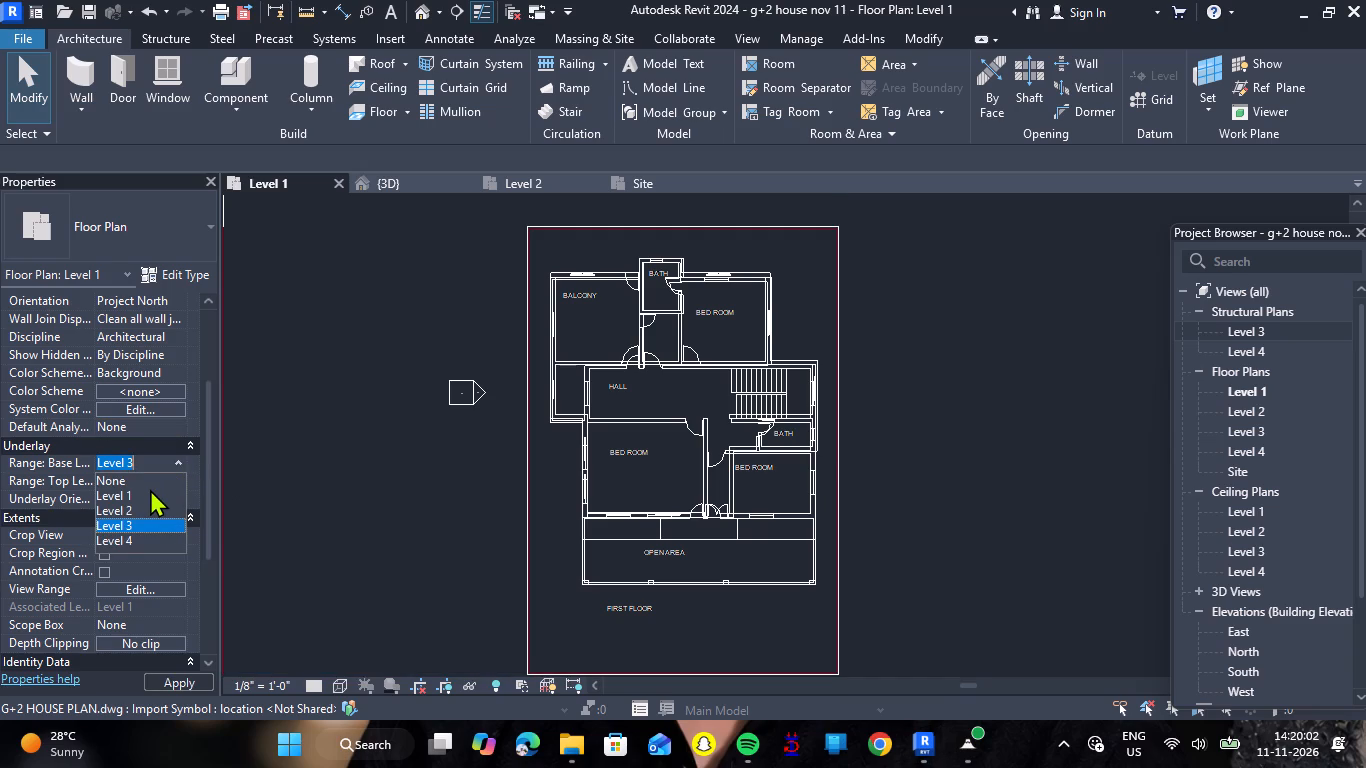
pyautogui.click(144, 513)
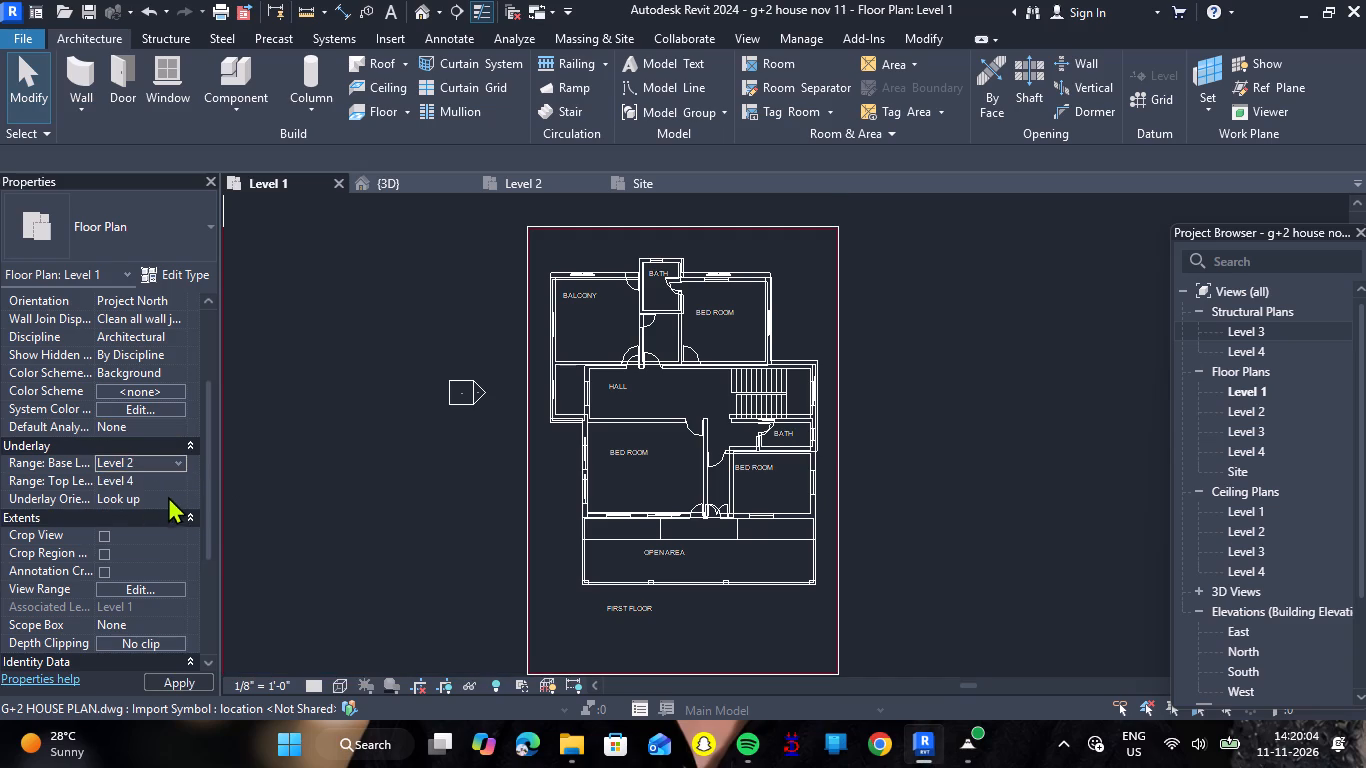
pyautogui.click(183, 479)
pyautogui.click(134, 504)
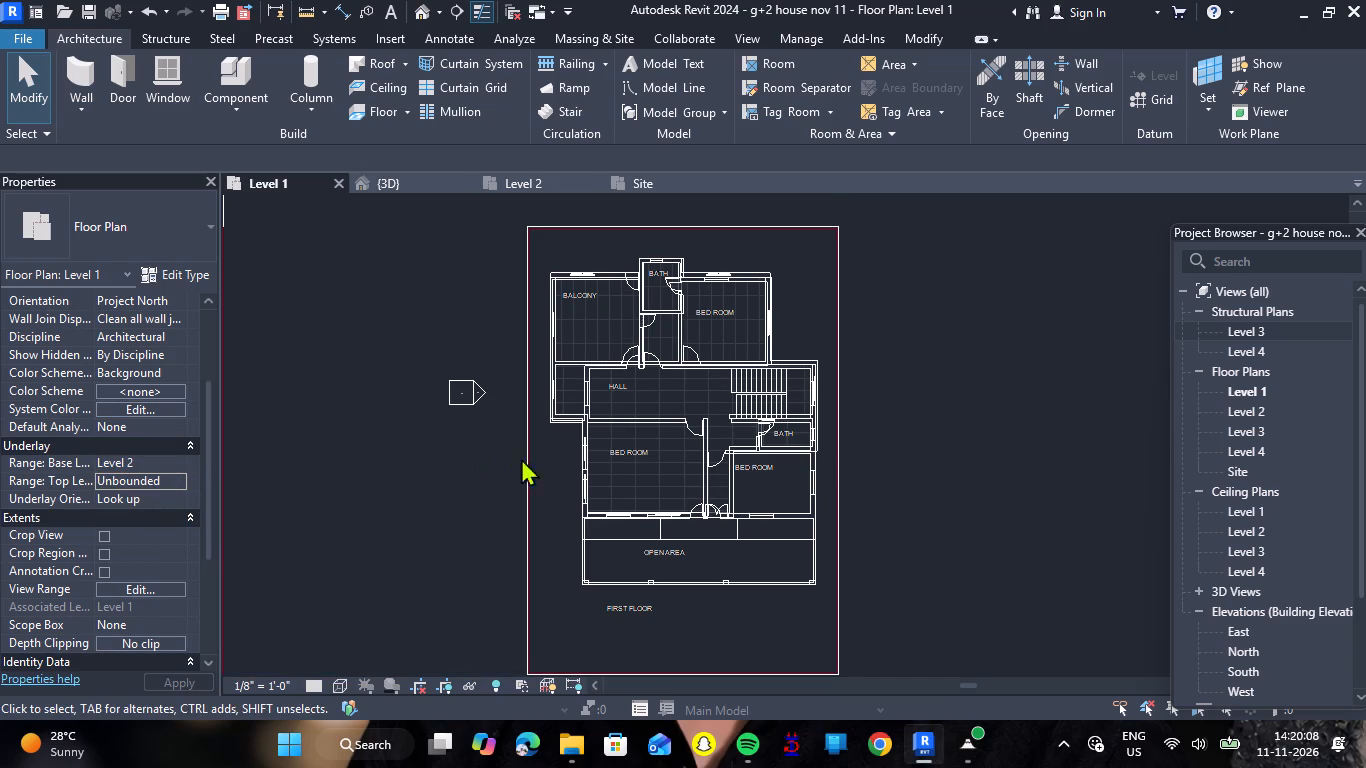
pyautogui.click(485, 513)
pyautogui.scroll(1, 683, 298)
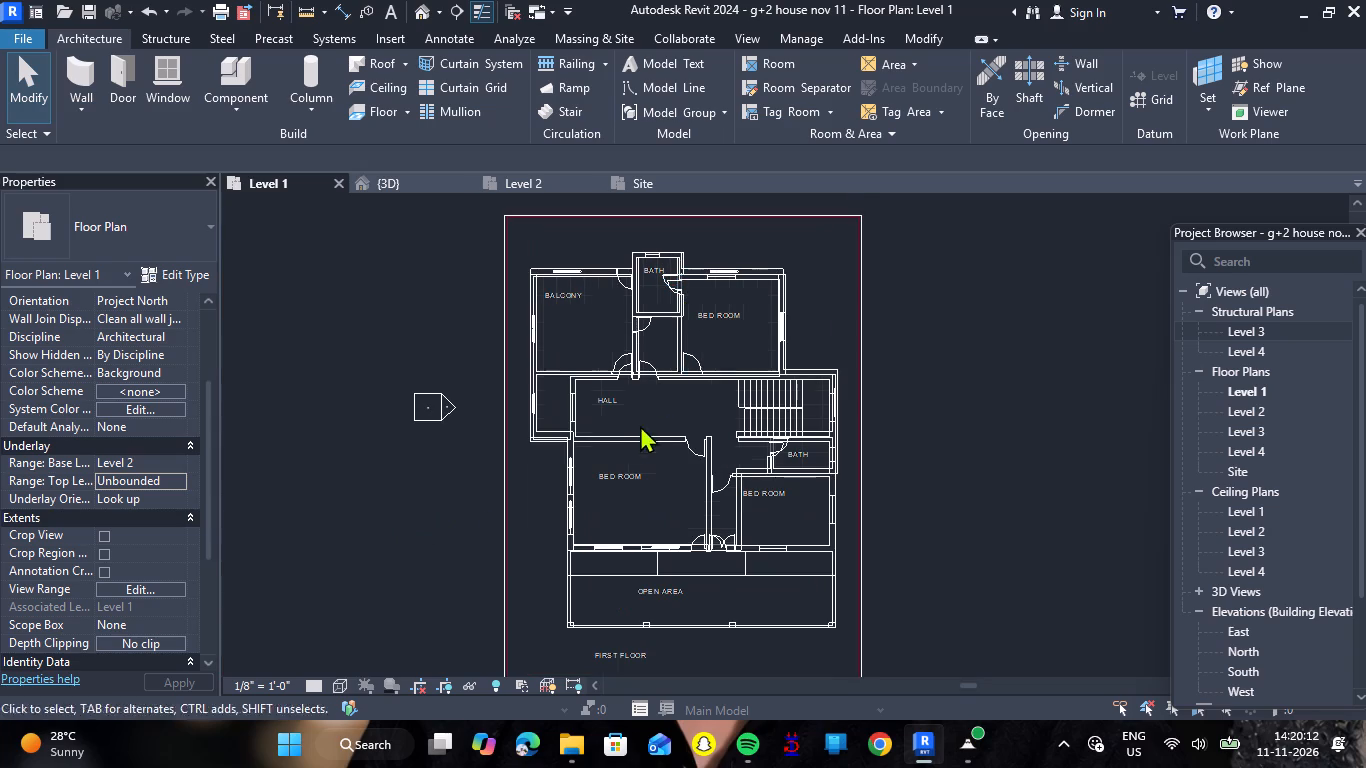
pyautogui.scroll(2, 677, 390)
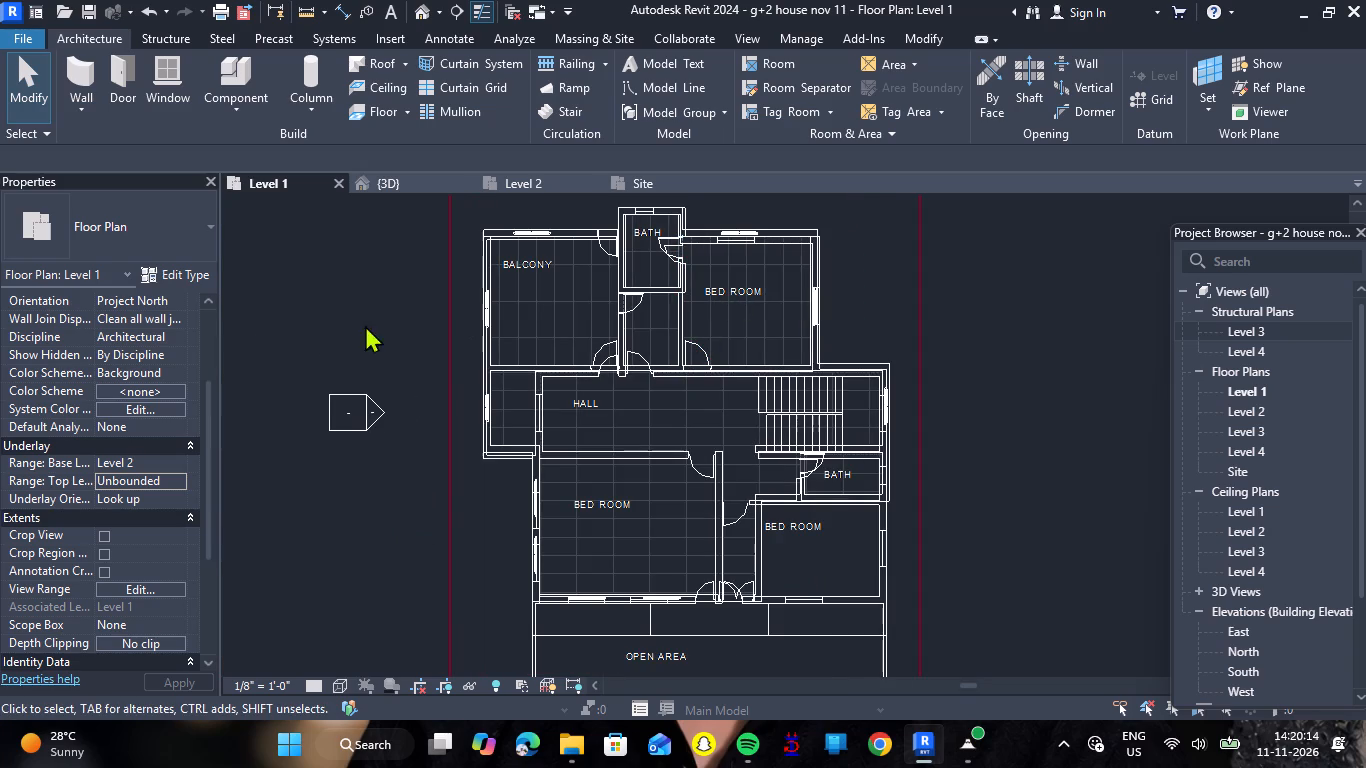
# Set the Level 1 plan's underlay orientation to Look down.
pyautogui.click(174, 495)
pyautogui.click(155, 519)
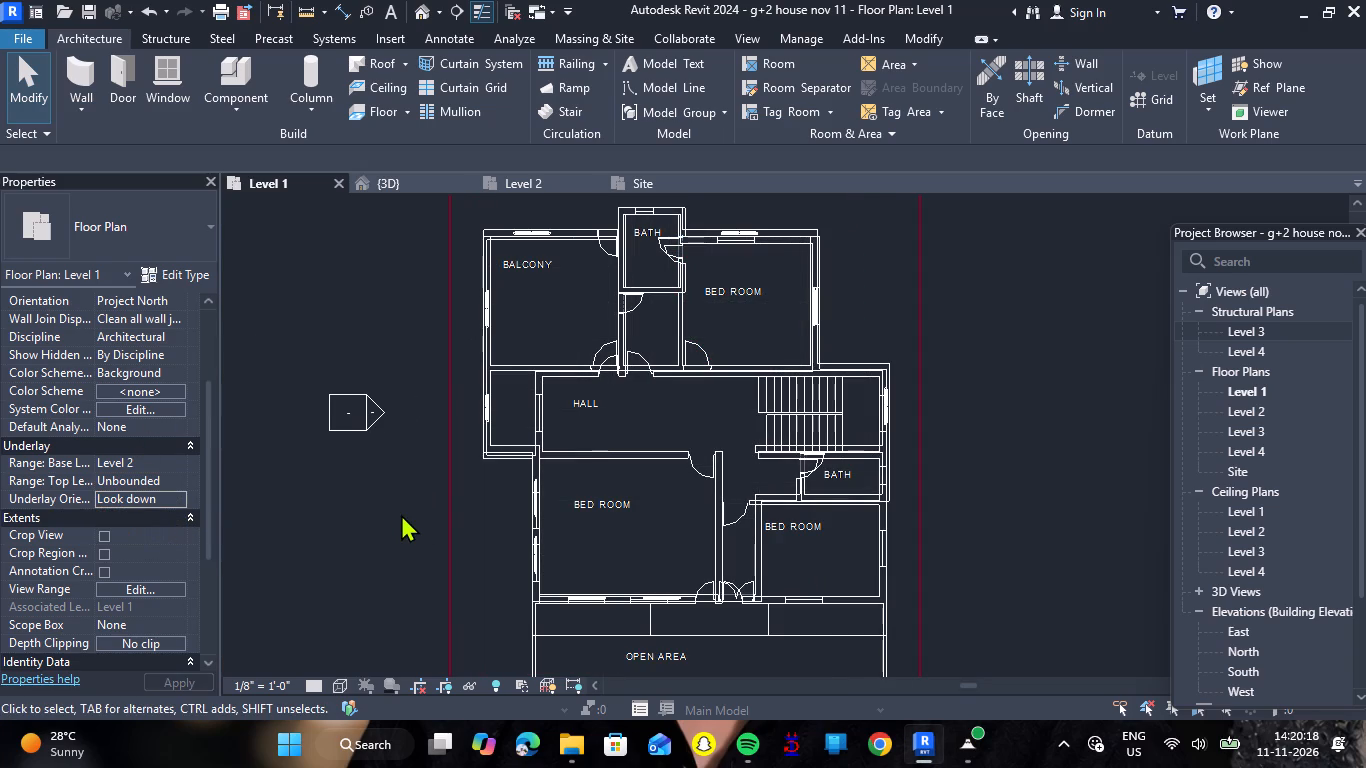
# Set the Level 1 plan's underlay orientation to Look up and its range top level to Level 3.
pyautogui.click(178, 498)
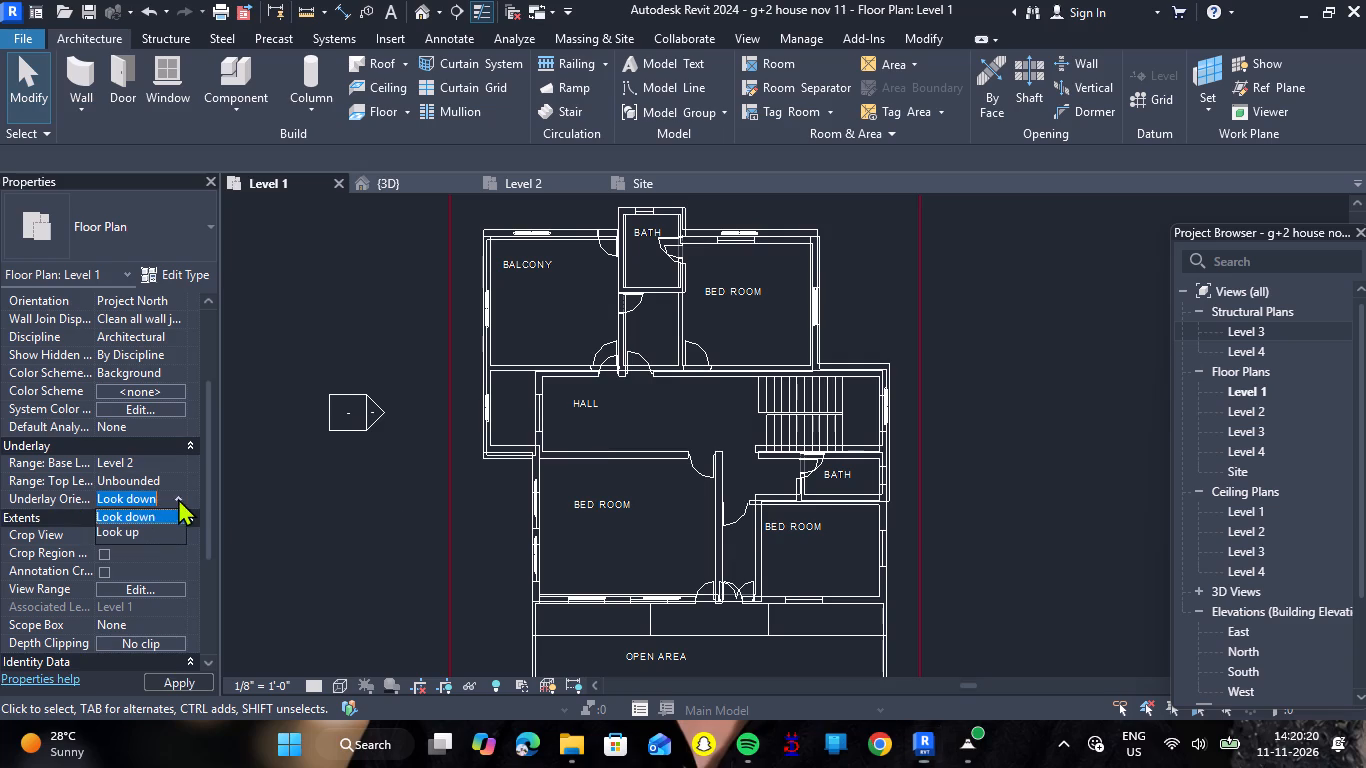
pyautogui.click(134, 524)
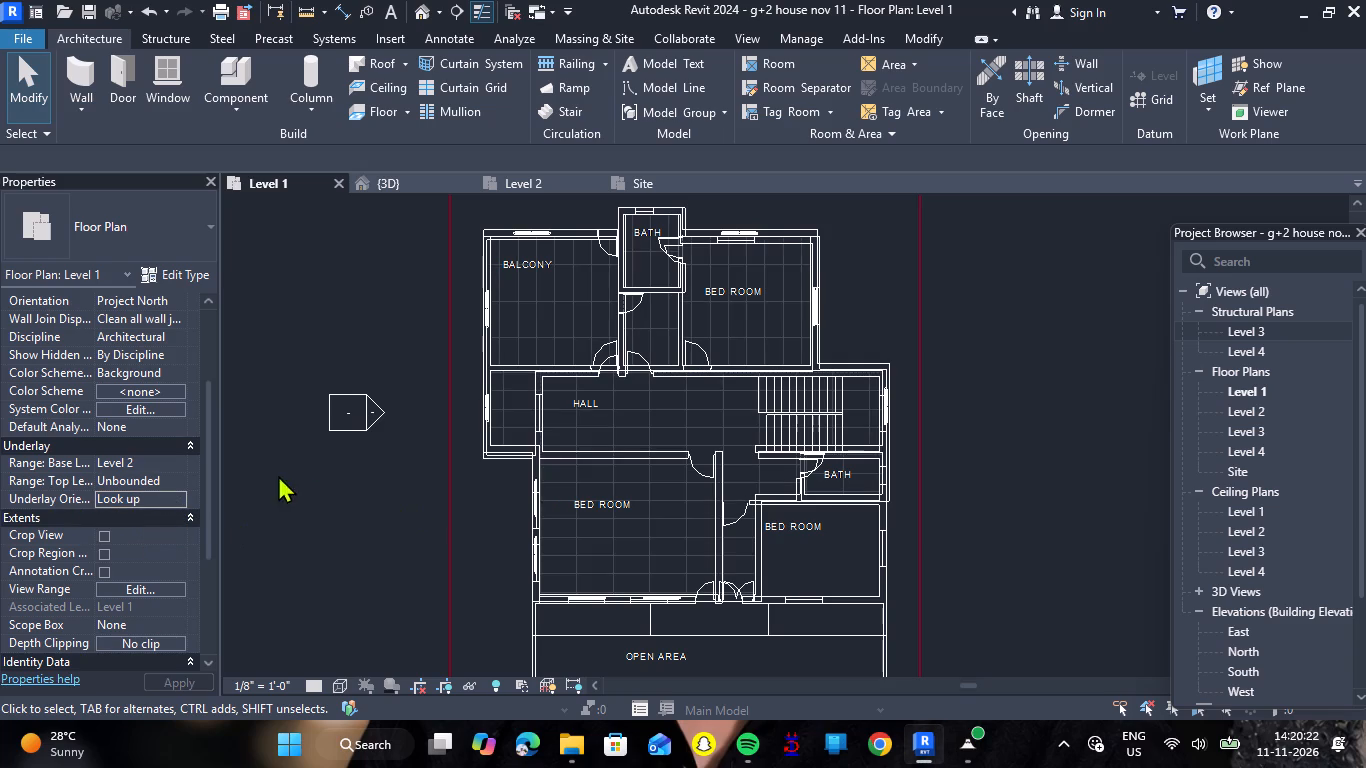
pyautogui.scroll(-3, 302, 300)
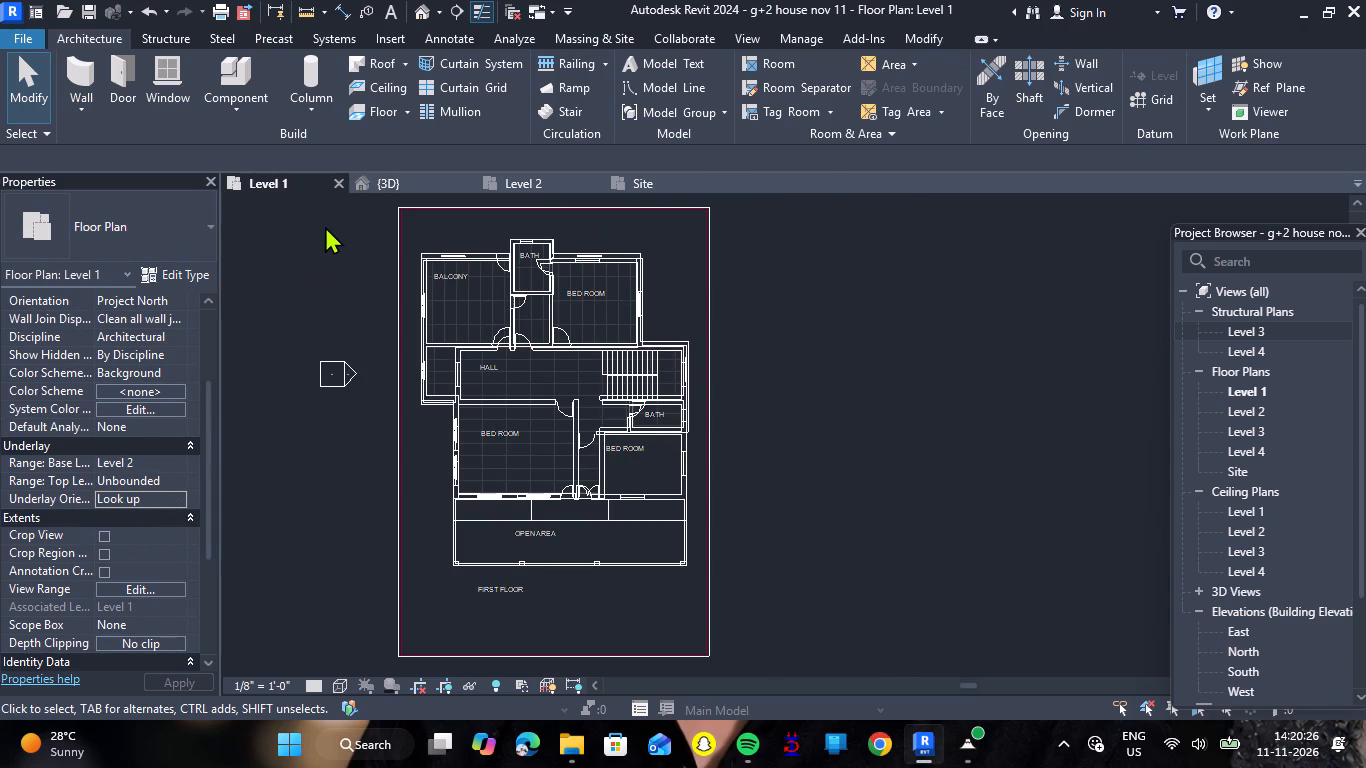
pyautogui.click(172, 480)
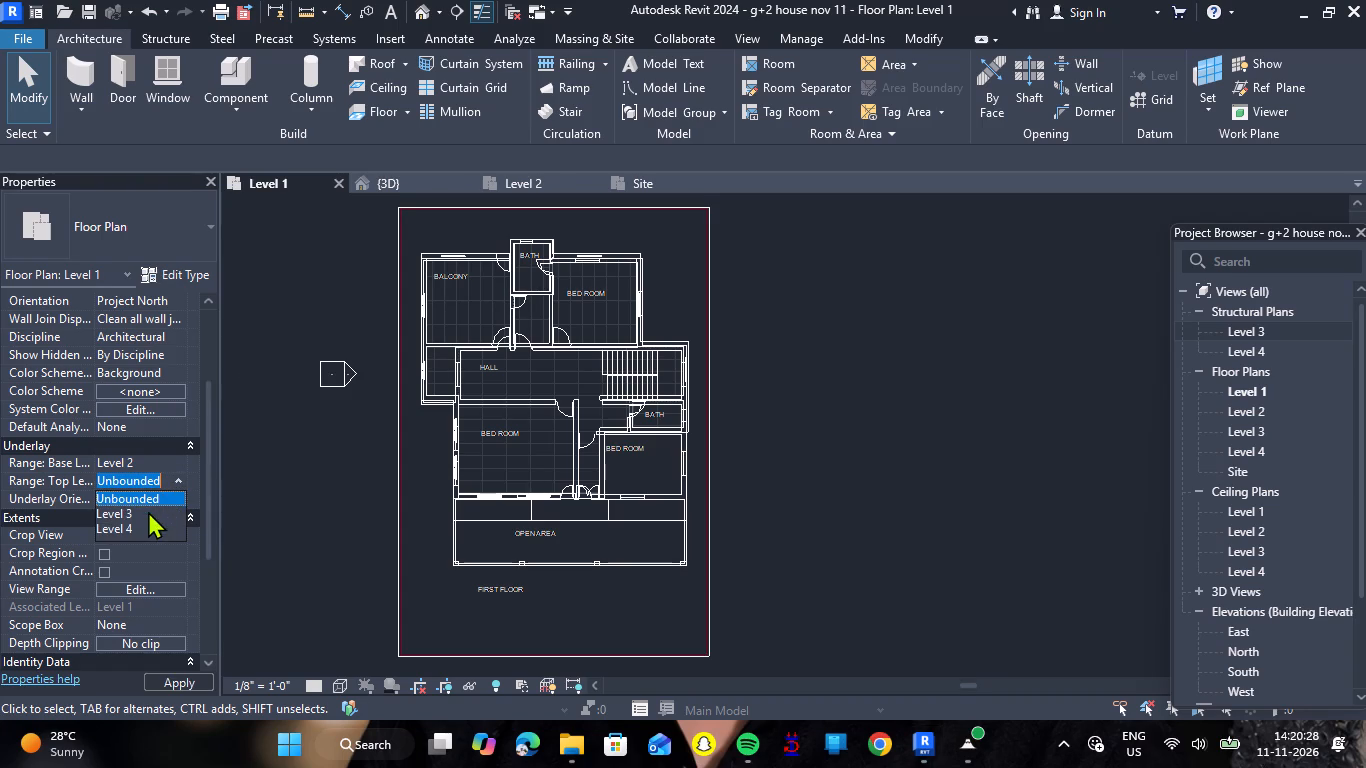
pyautogui.click(148, 509)
pyautogui.click(252, 476)
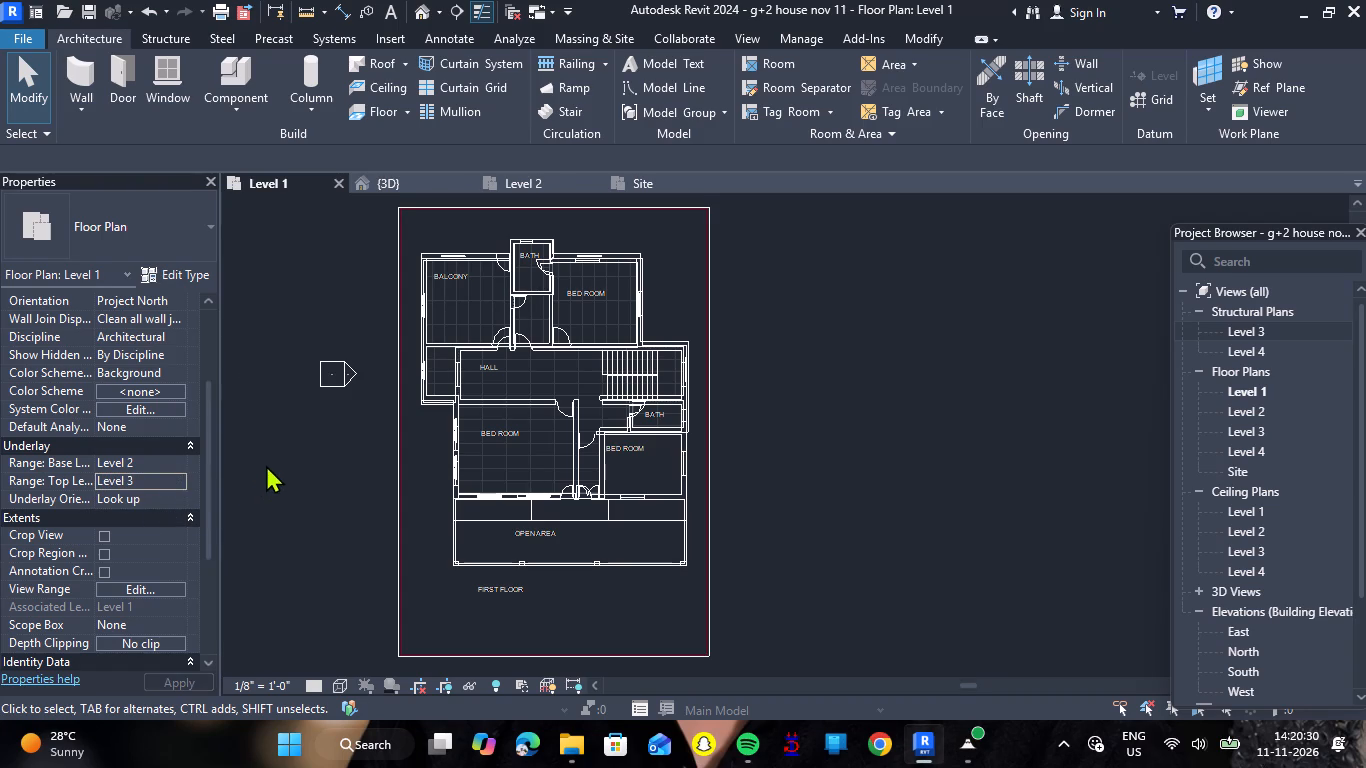
# Set the Level 2 floor plan's underlay top level to Unbounded, keeping the orientation at Look up.
pyautogui.click(535, 185)
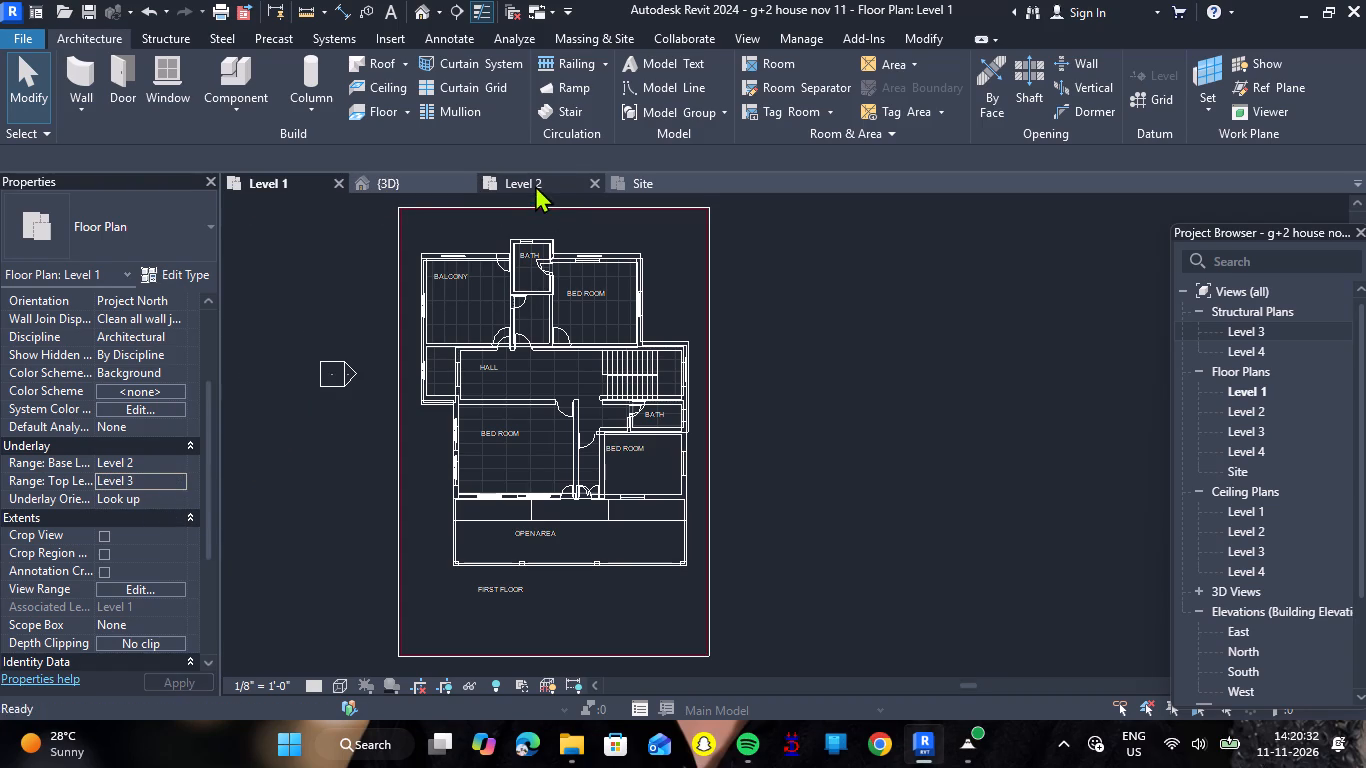
pyautogui.click(173, 478)
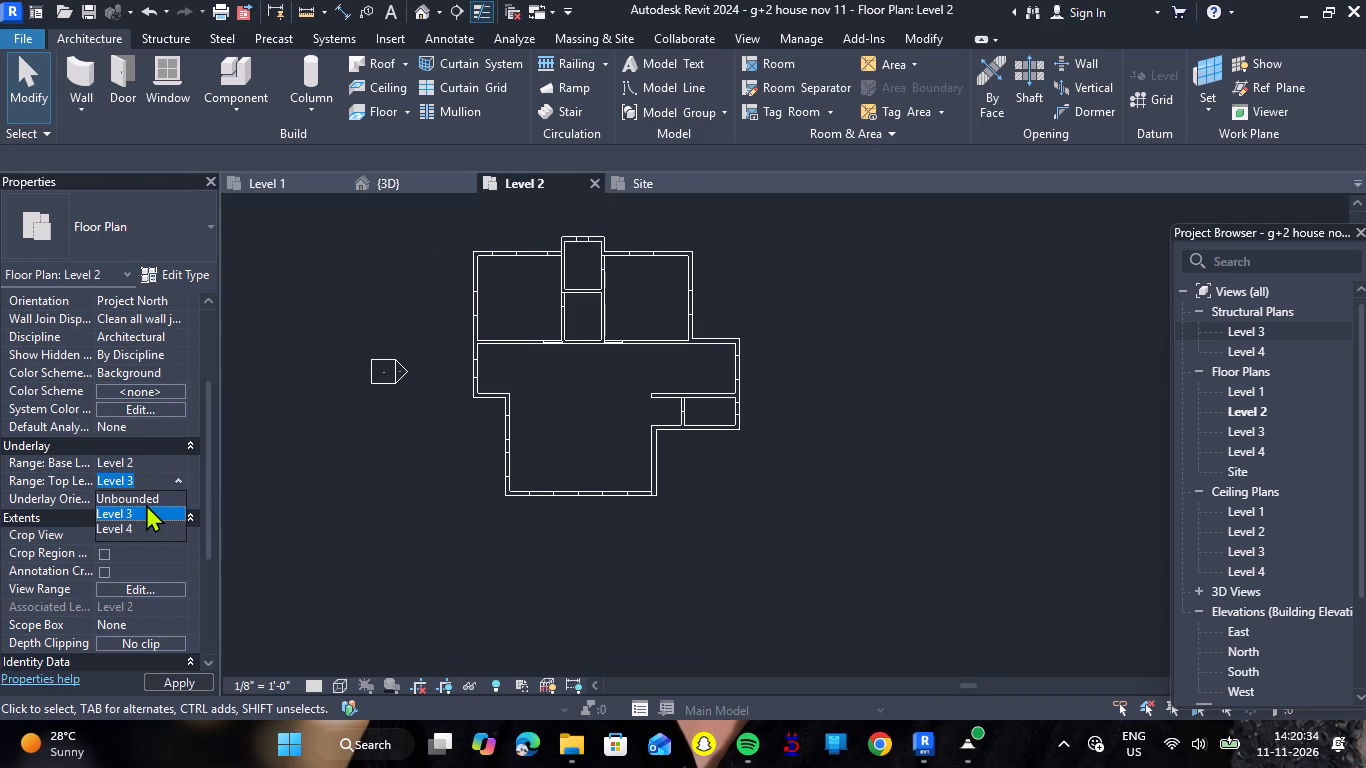
pyautogui.click(148, 497)
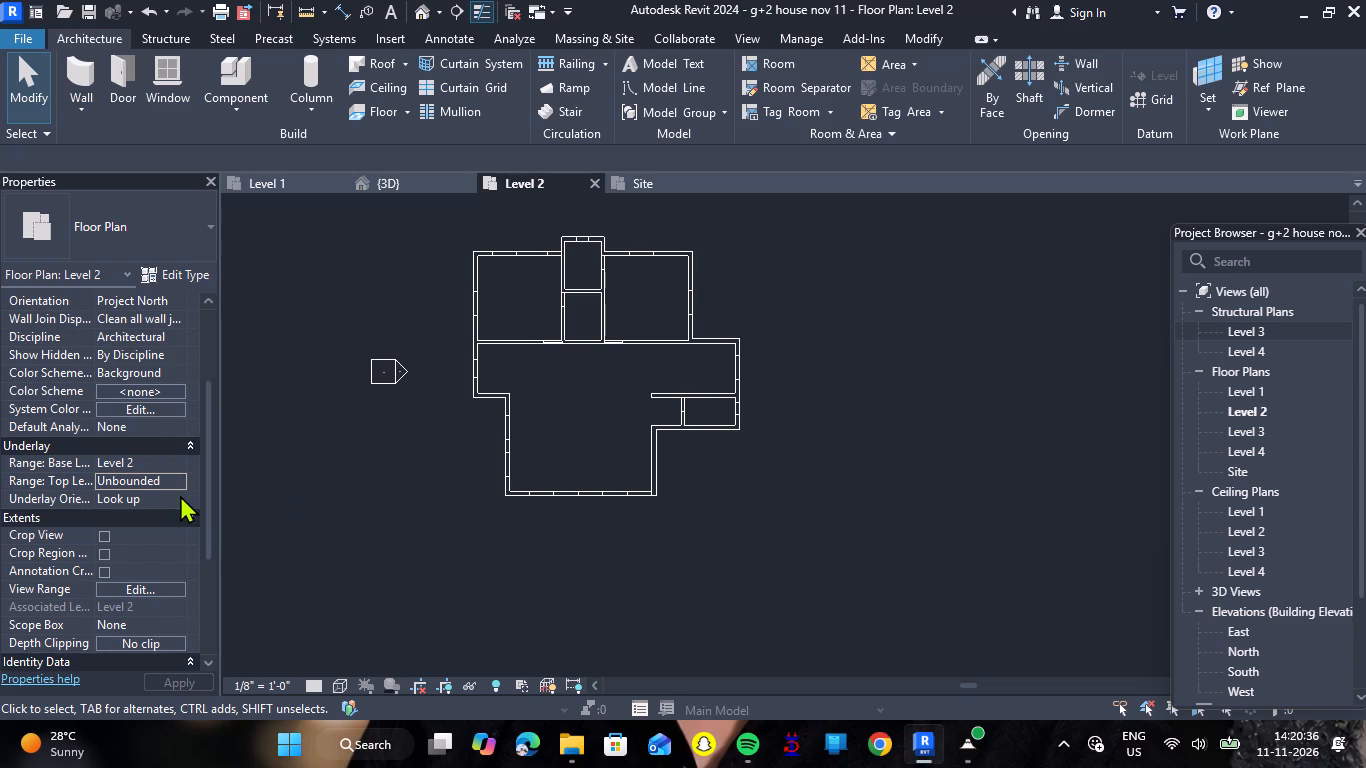
pyautogui.click(179, 495)
pyautogui.click(295, 490)
pyautogui.click(295, 490)
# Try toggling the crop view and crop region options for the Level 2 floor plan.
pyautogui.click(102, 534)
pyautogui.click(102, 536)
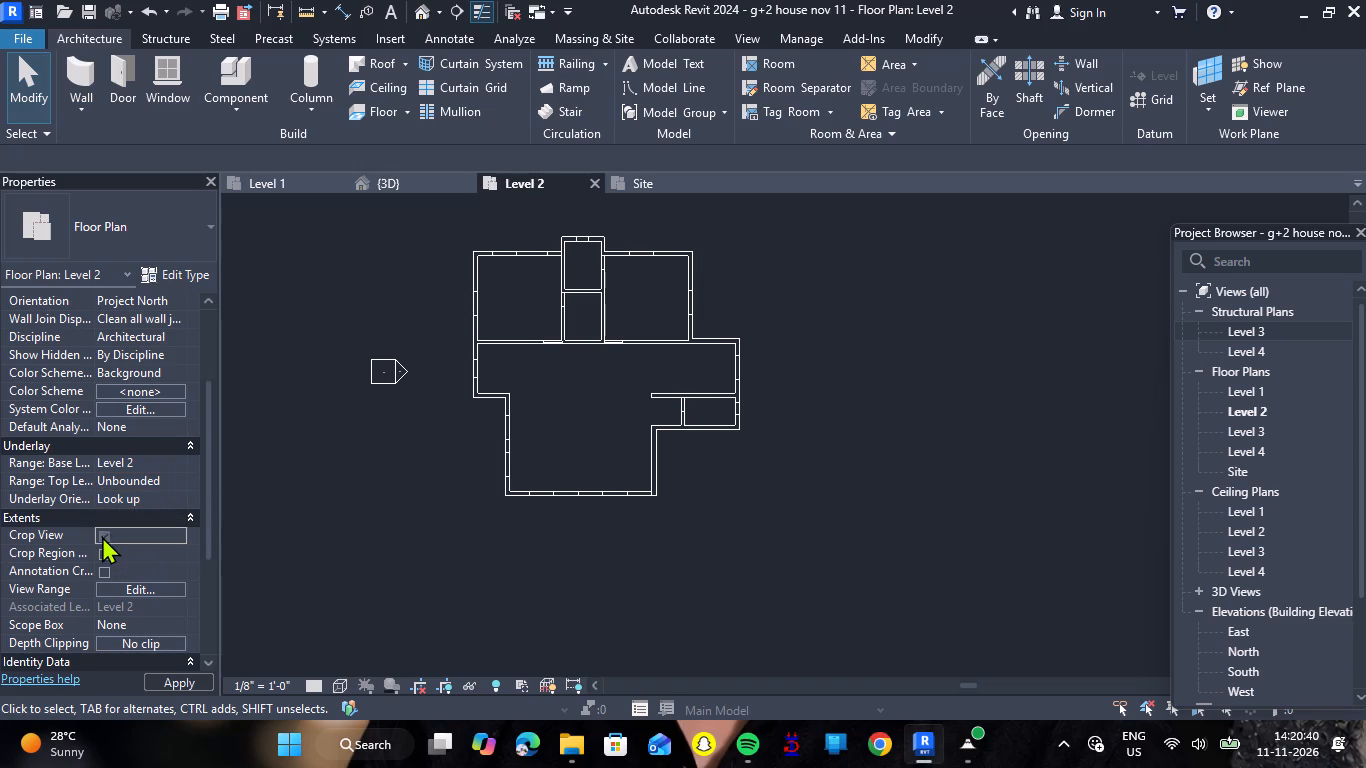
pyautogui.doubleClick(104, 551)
# Examine the Level 2 floor plan's view range, remaining view properties, graphic display options and visibility/graphic overrides.
pyautogui.click(115, 589)
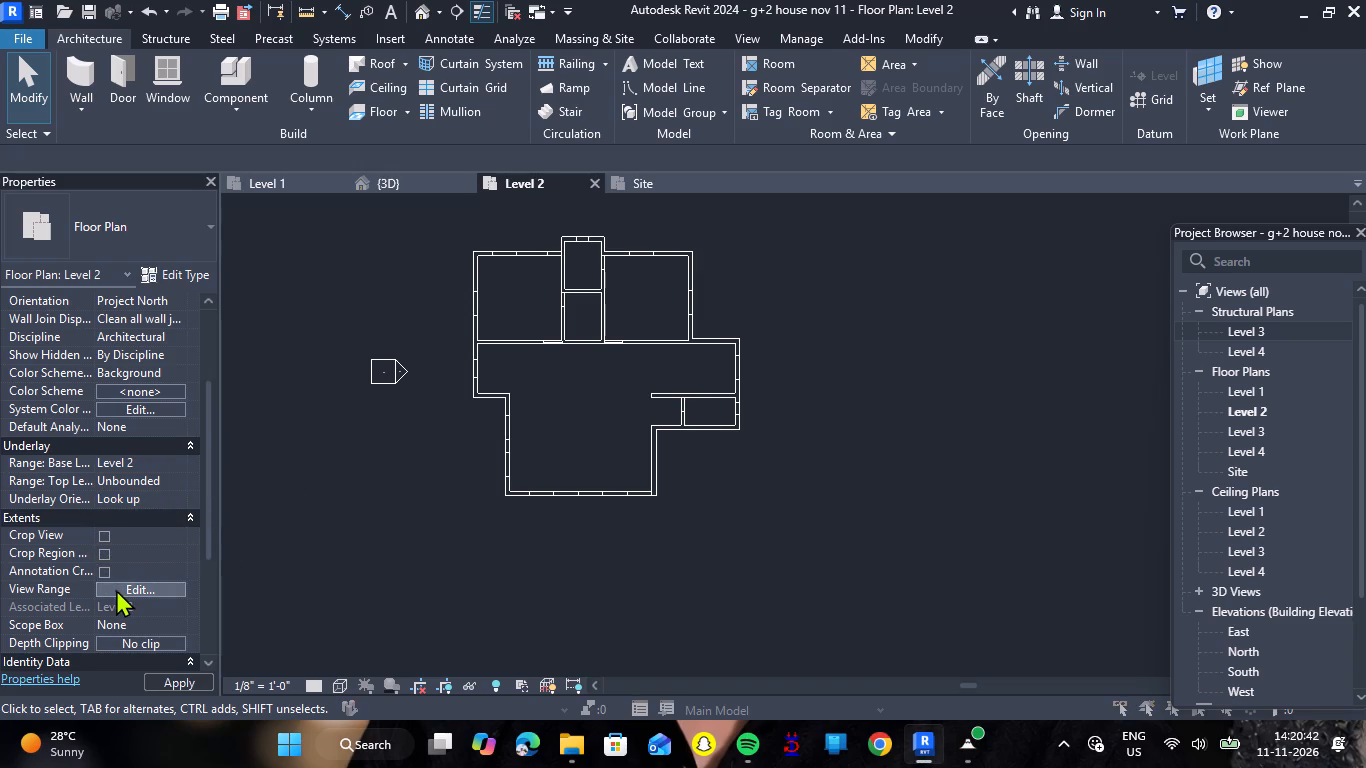
pyautogui.click(1135, 241)
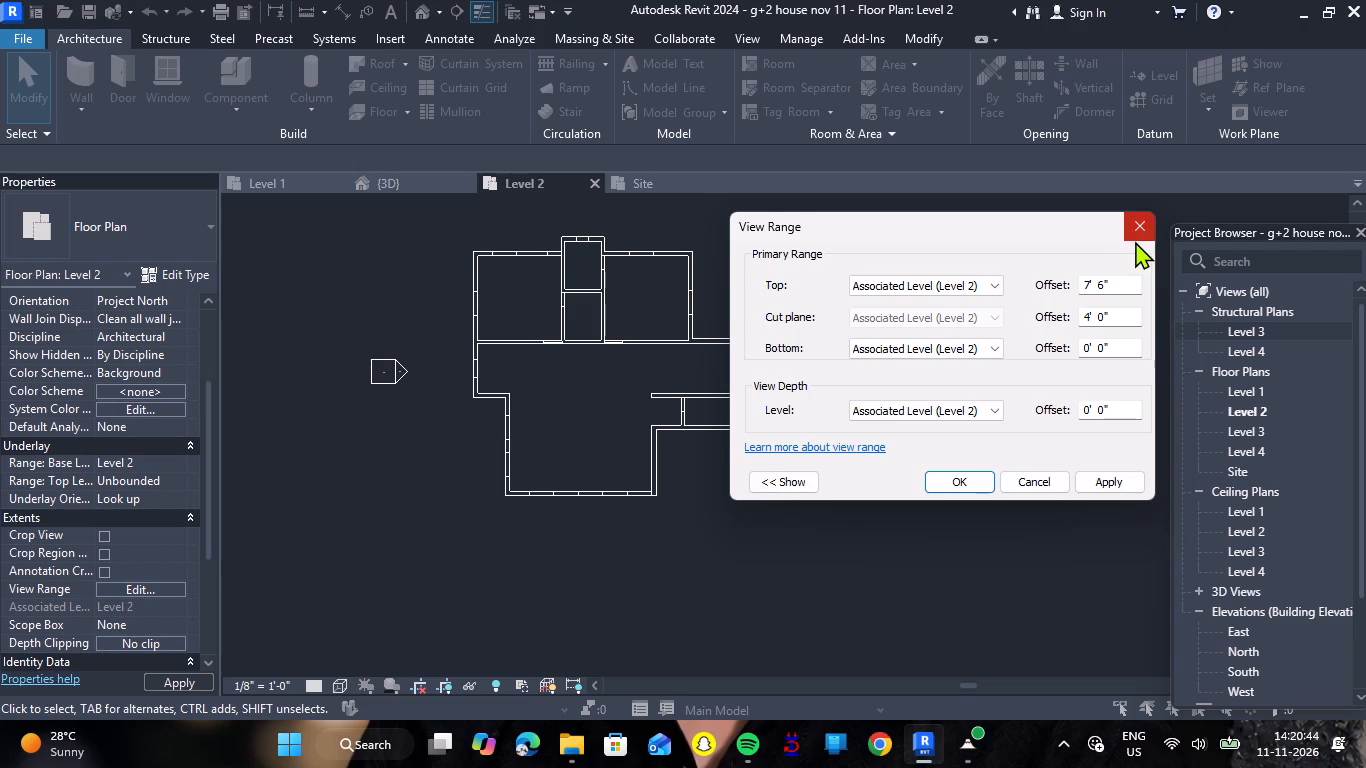
pyautogui.scroll(-2, 192, 529)
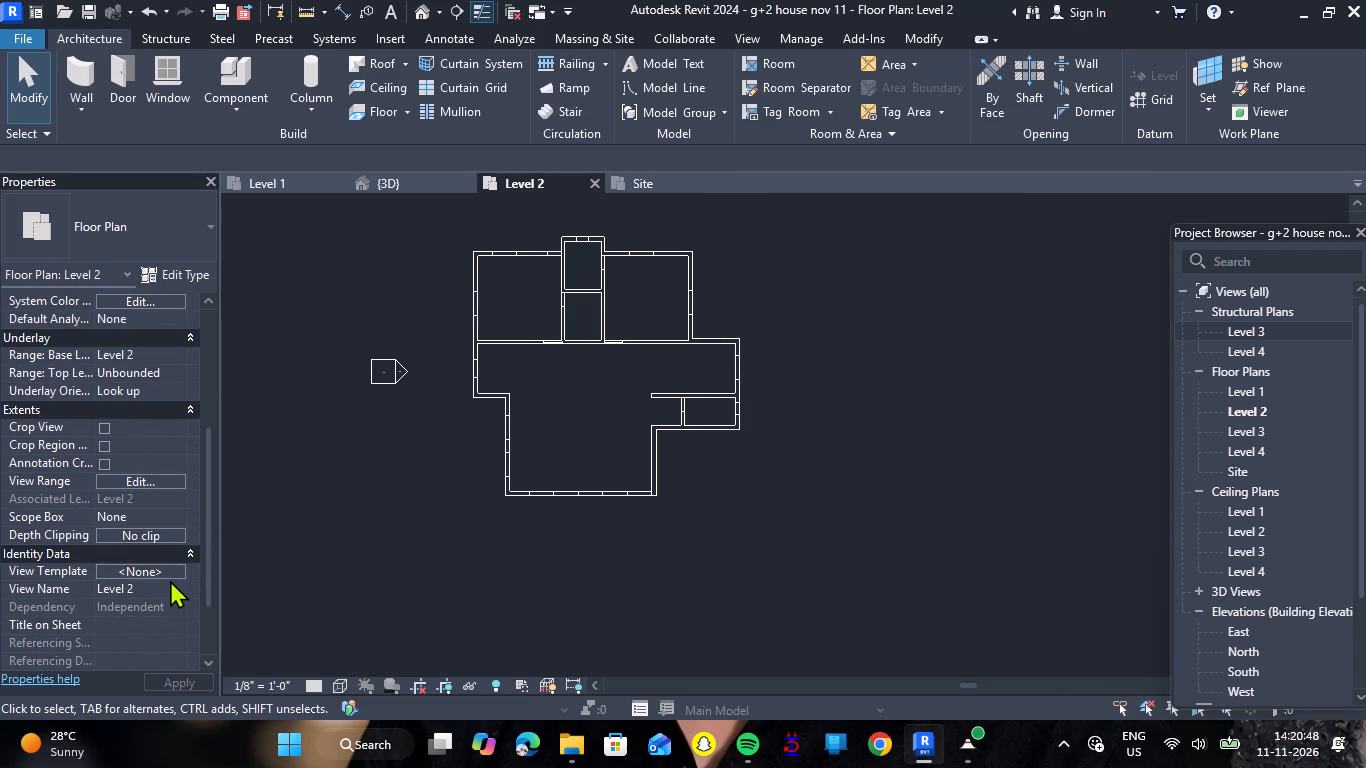
pyautogui.scroll(-4, 168, 580)
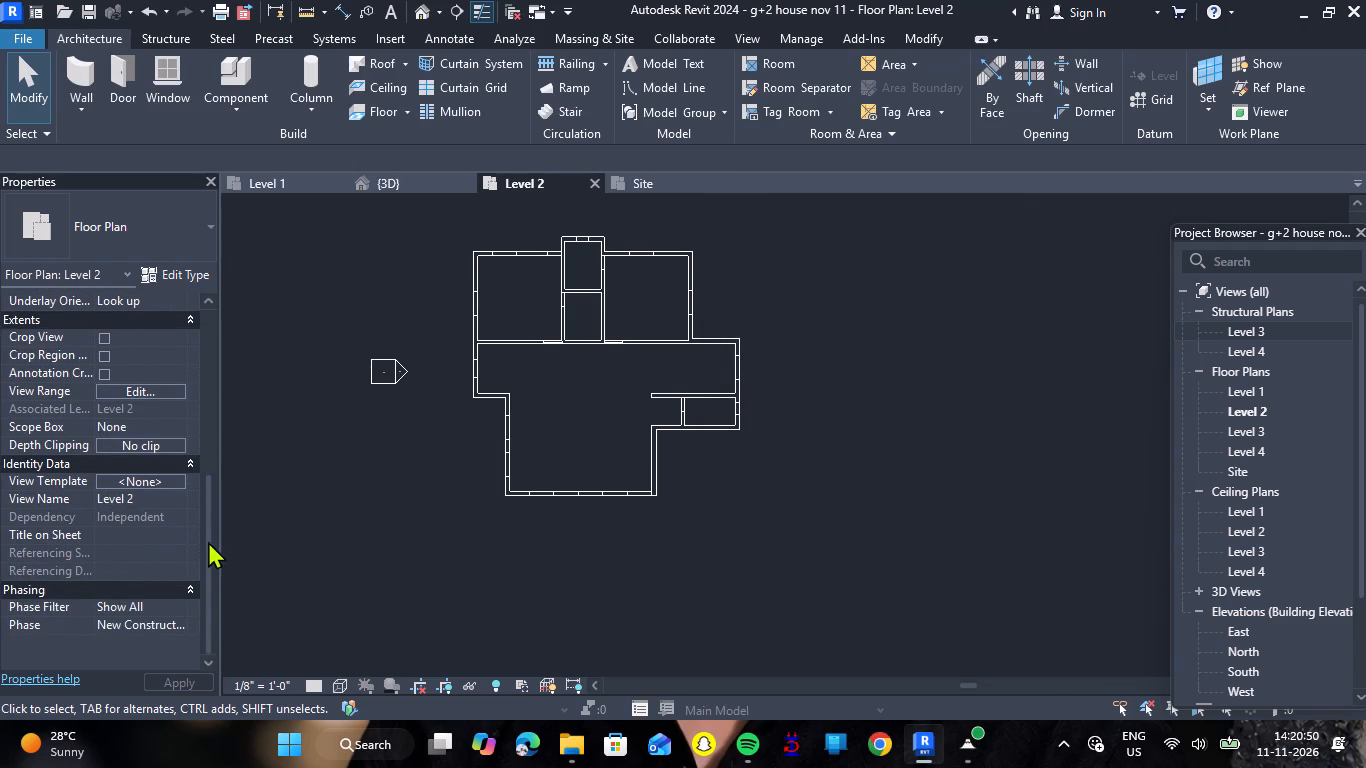
pyautogui.scroll(4, 173, 525)
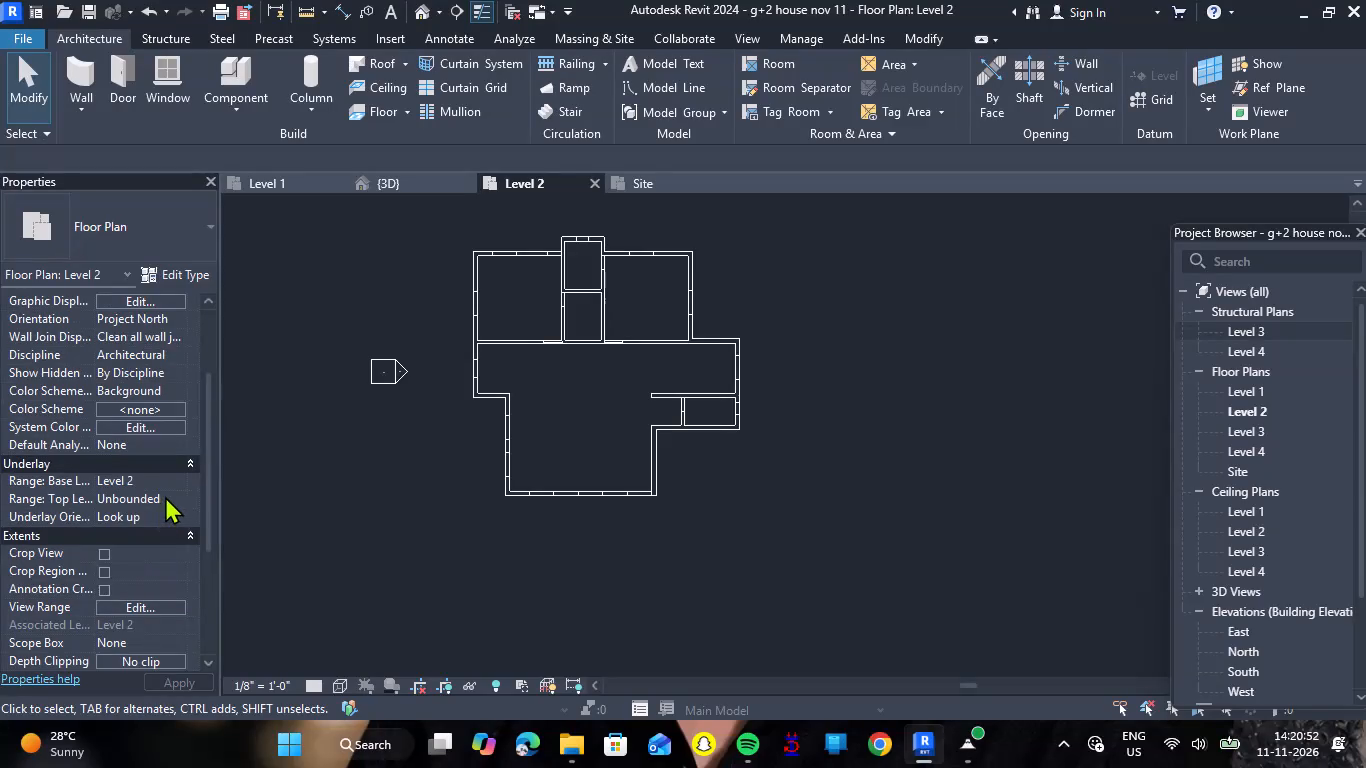
pyautogui.scroll(1, 163, 411)
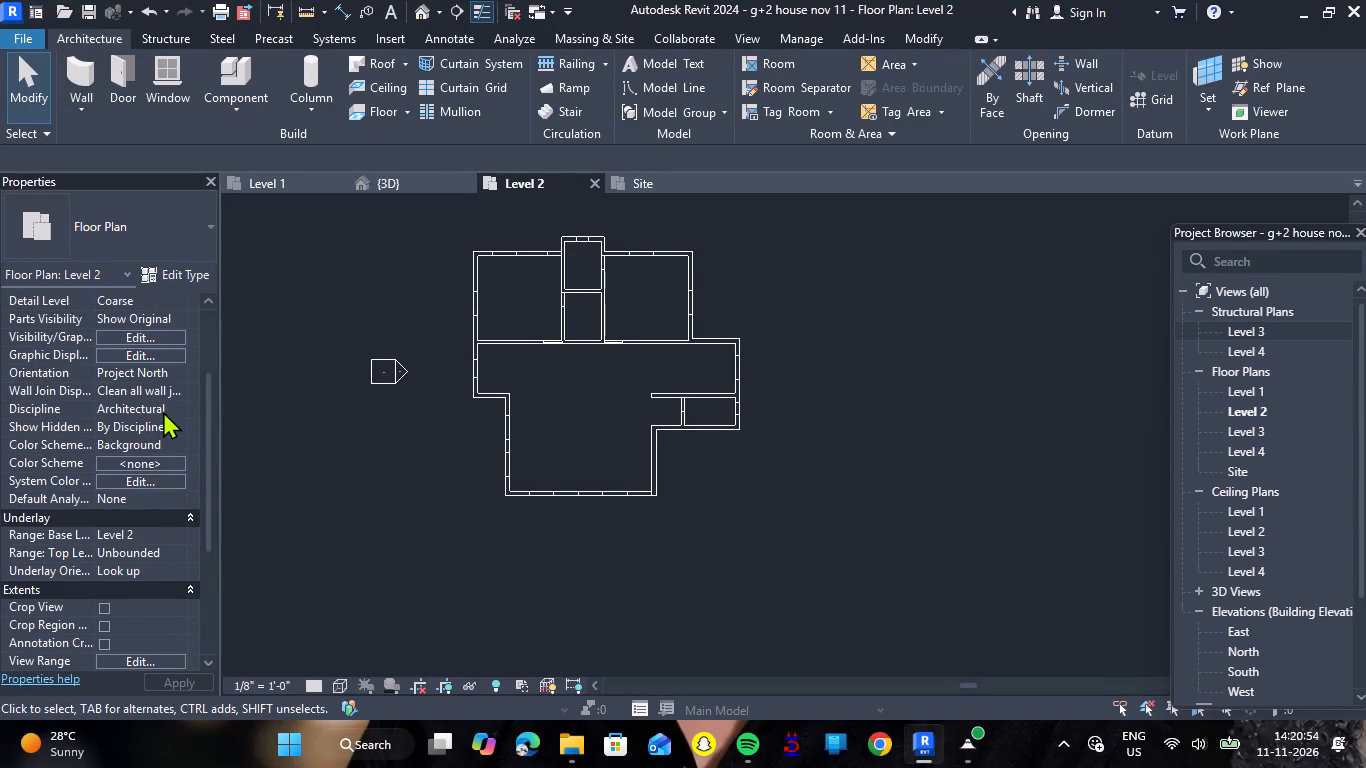
pyautogui.scroll(1, 163, 411)
pyautogui.click(163, 410)
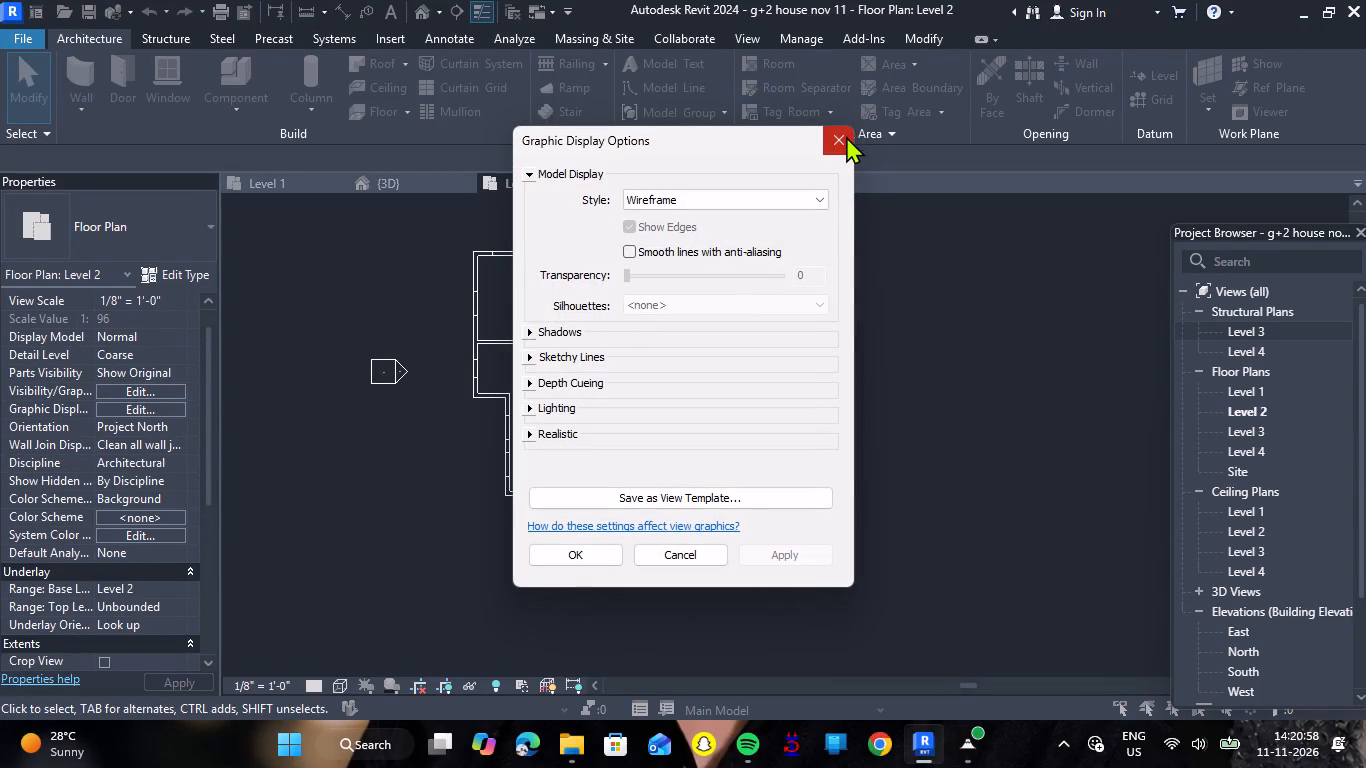
pyautogui.click(846, 136)
pyautogui.click(135, 396)
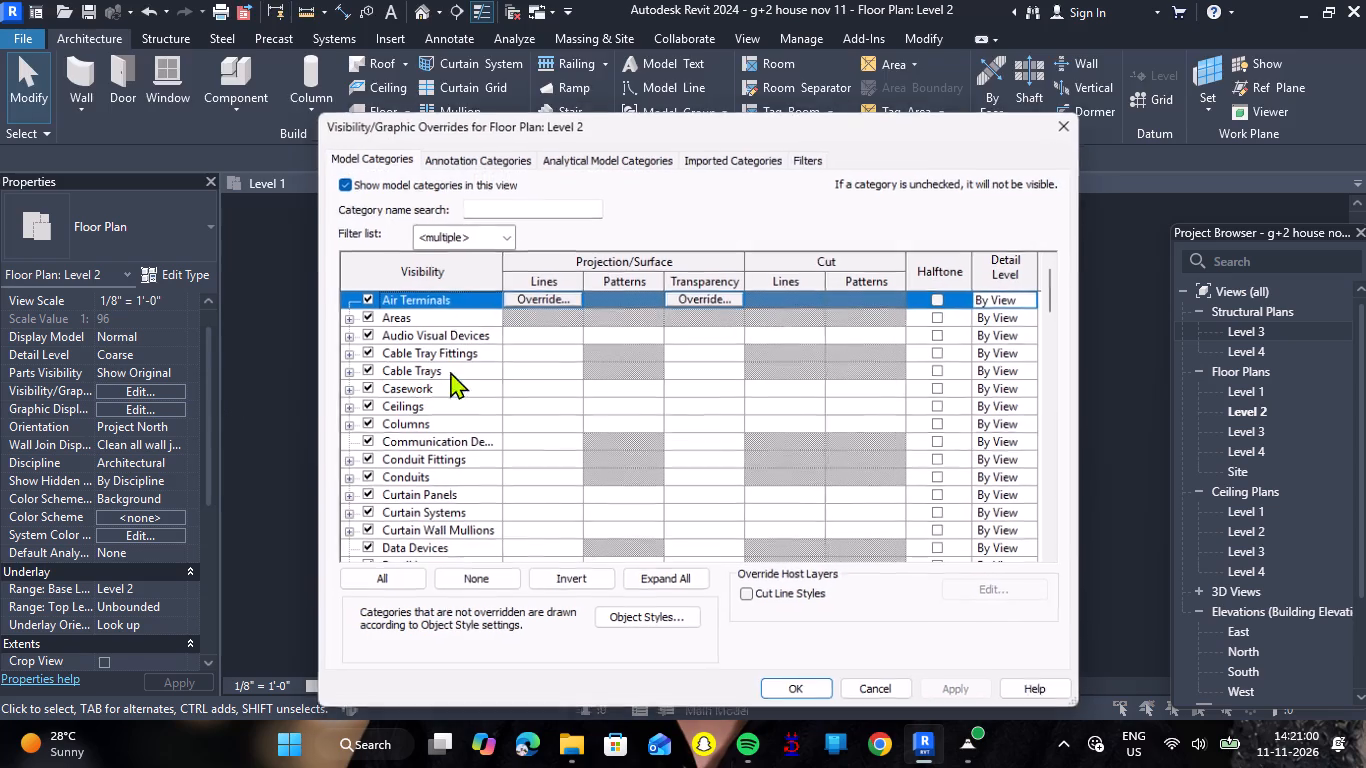
pyautogui.click(1072, 125)
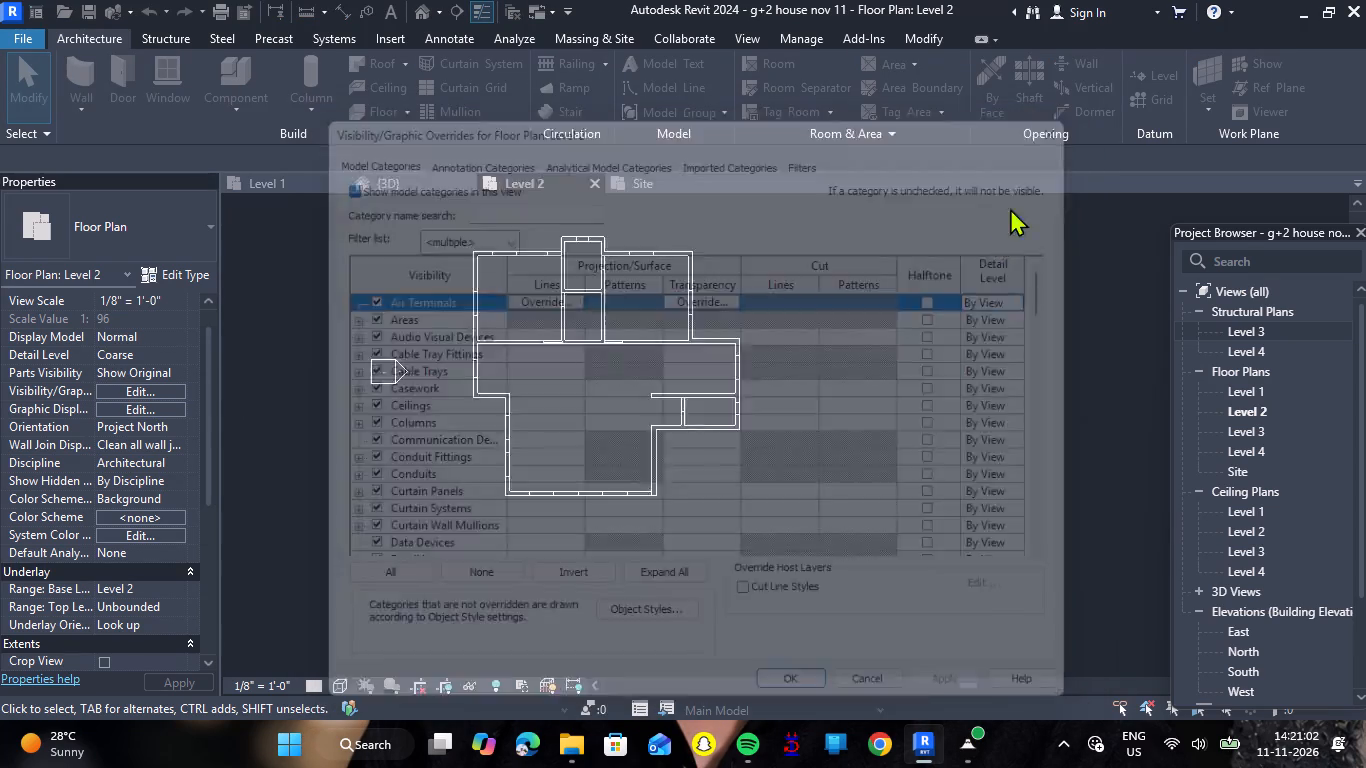
pyautogui.scroll(-1, 707, 351)
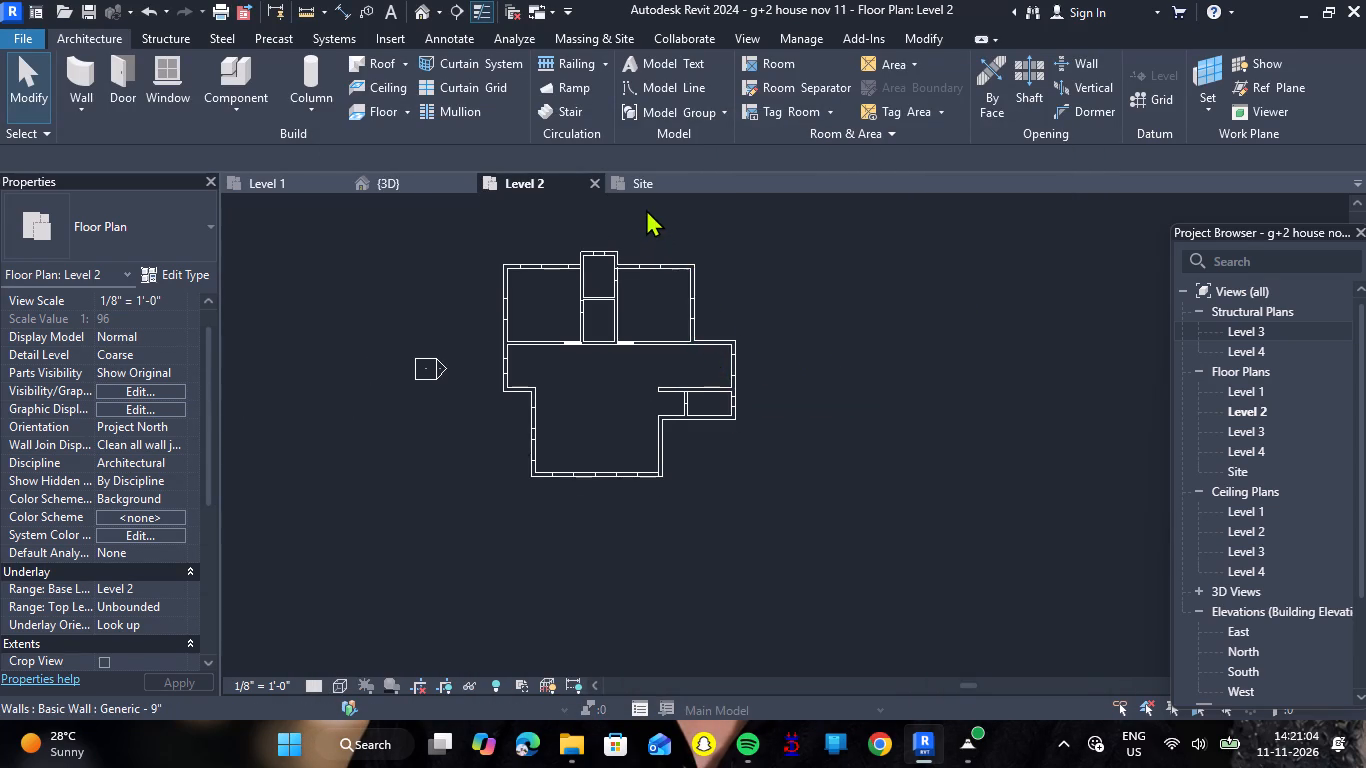
pyautogui.scroll(3, 646, 209)
# Set the Site plan's underlay to base level Level 2 with orientation Look up, and check the first-floor drawing.
pyautogui.click(629, 187)
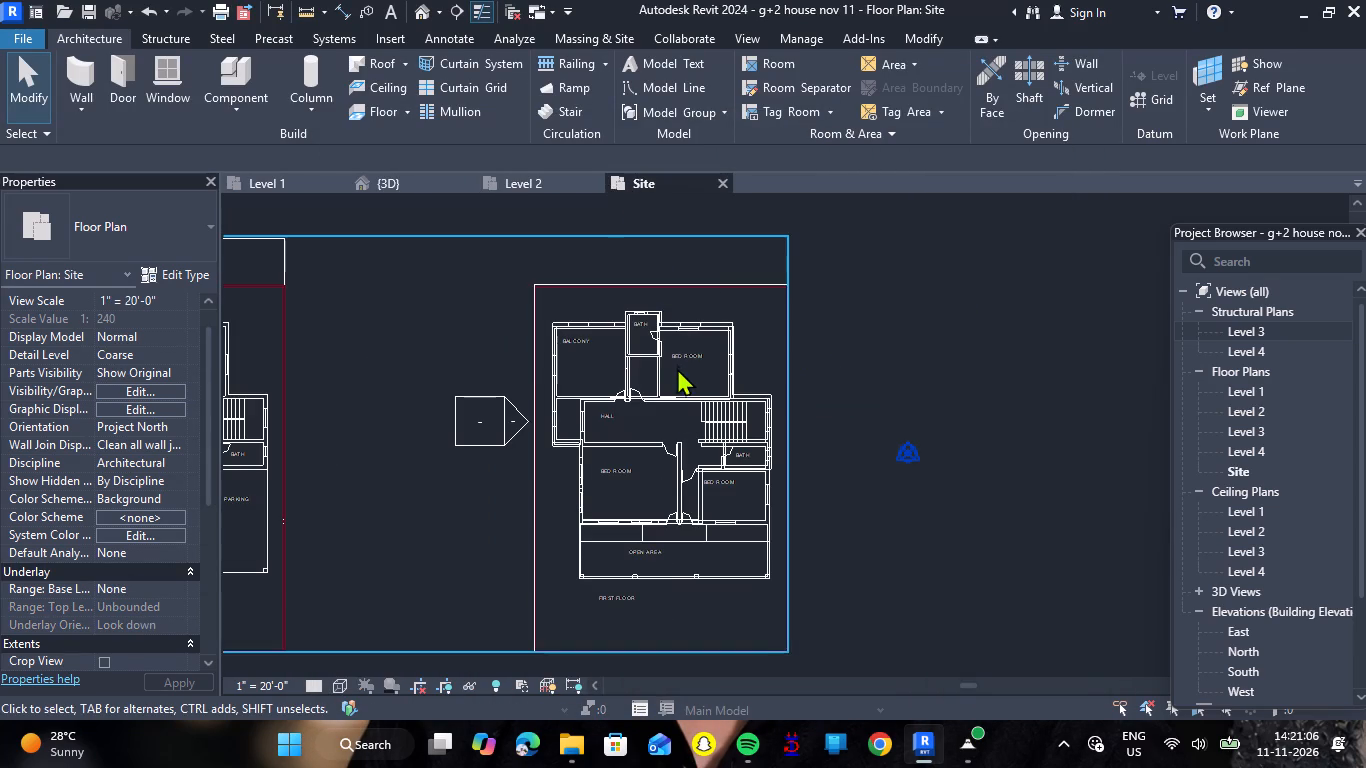
pyautogui.scroll(-1, 132, 557)
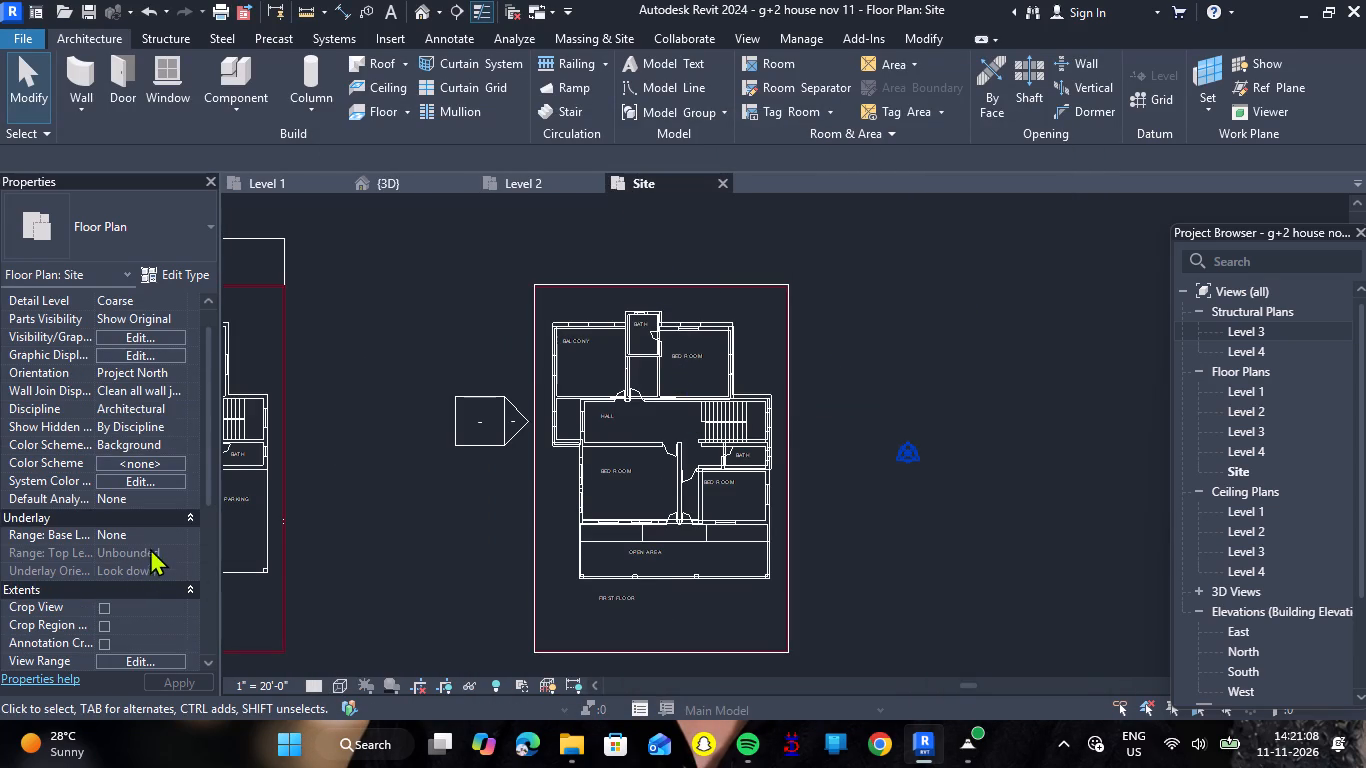
pyautogui.click(179, 535)
pyautogui.click(134, 585)
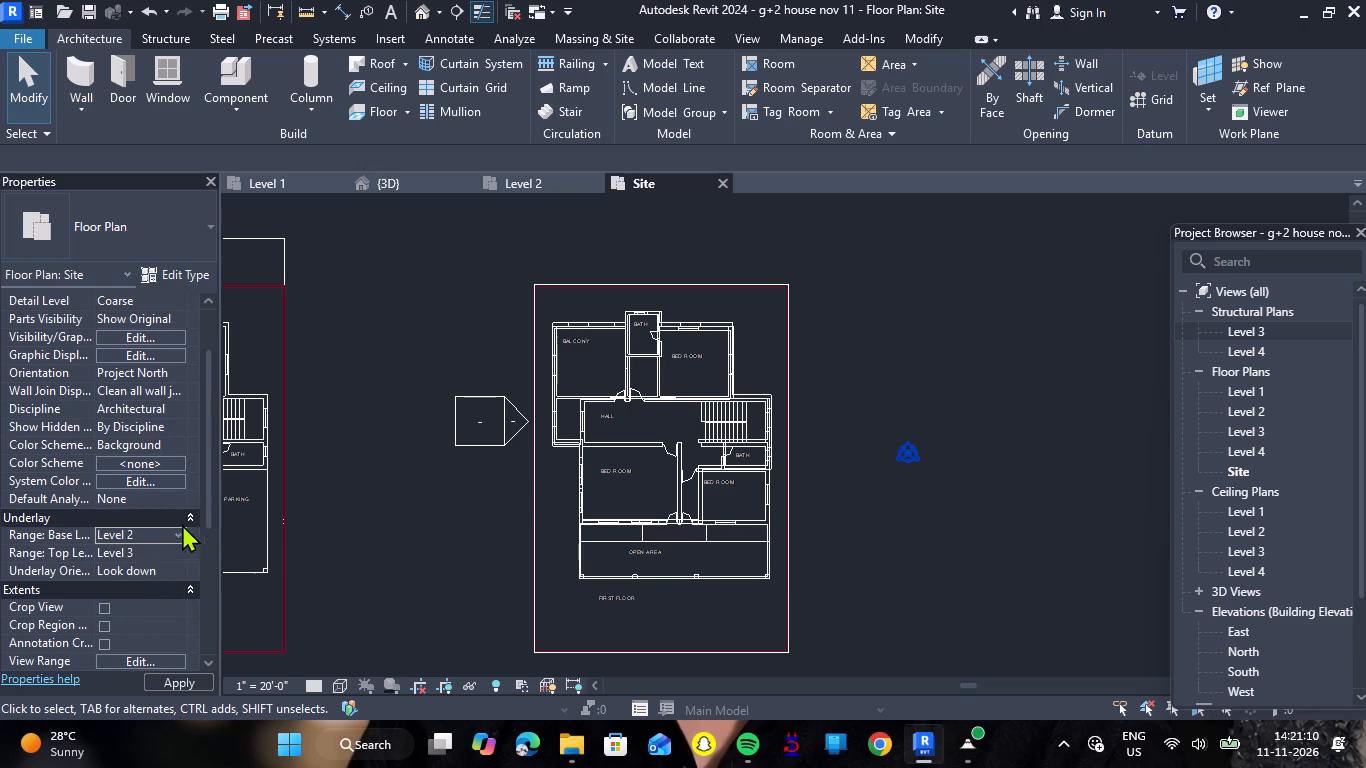
pyautogui.click(175, 567)
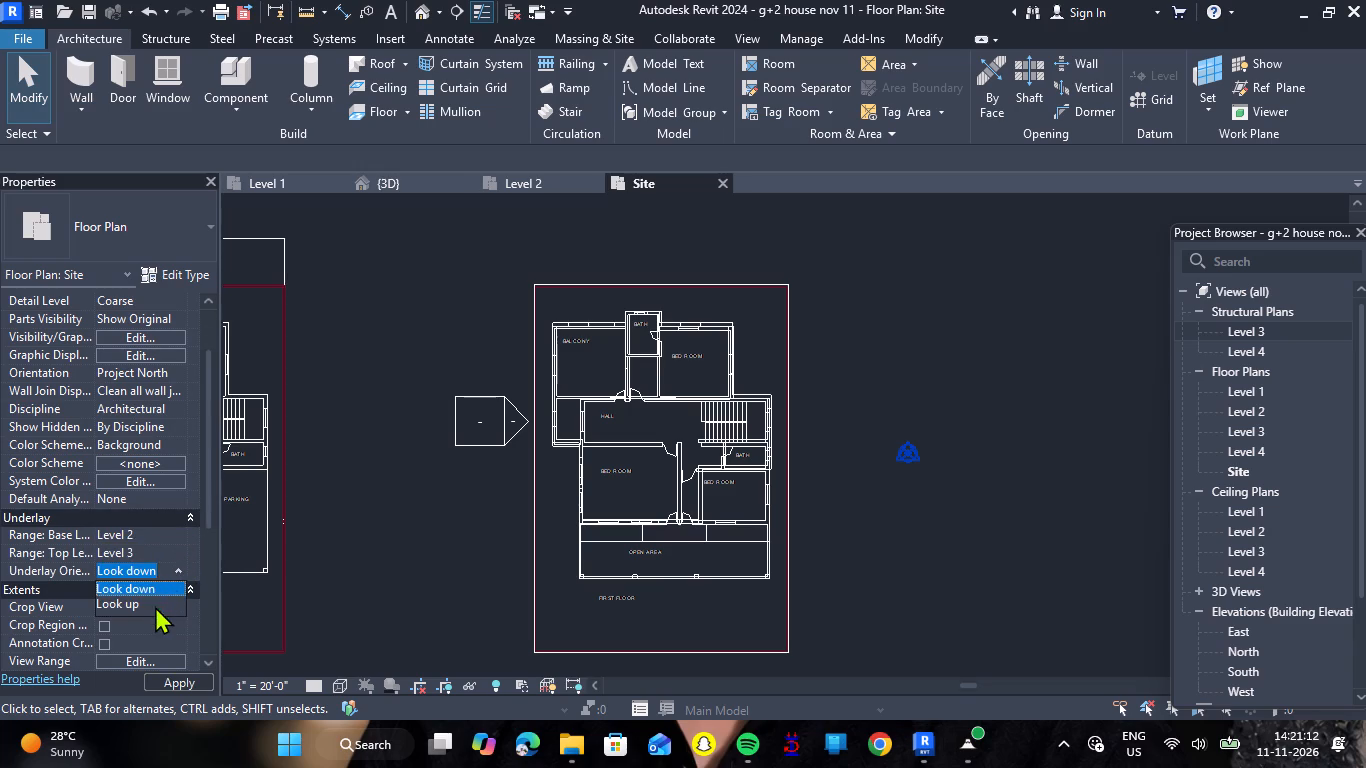
pyautogui.click(155, 606)
pyautogui.scroll(2, 814, 464)
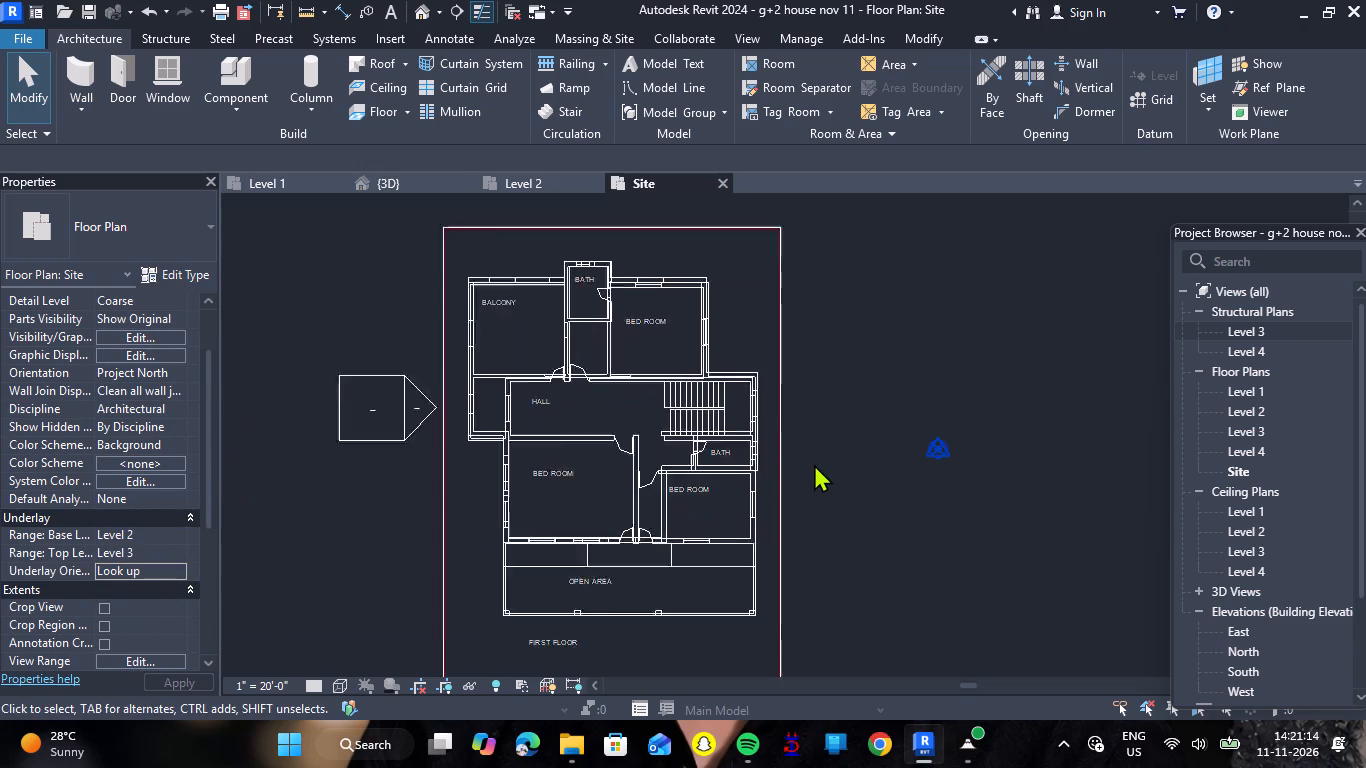
pyautogui.scroll(5, 814, 464)
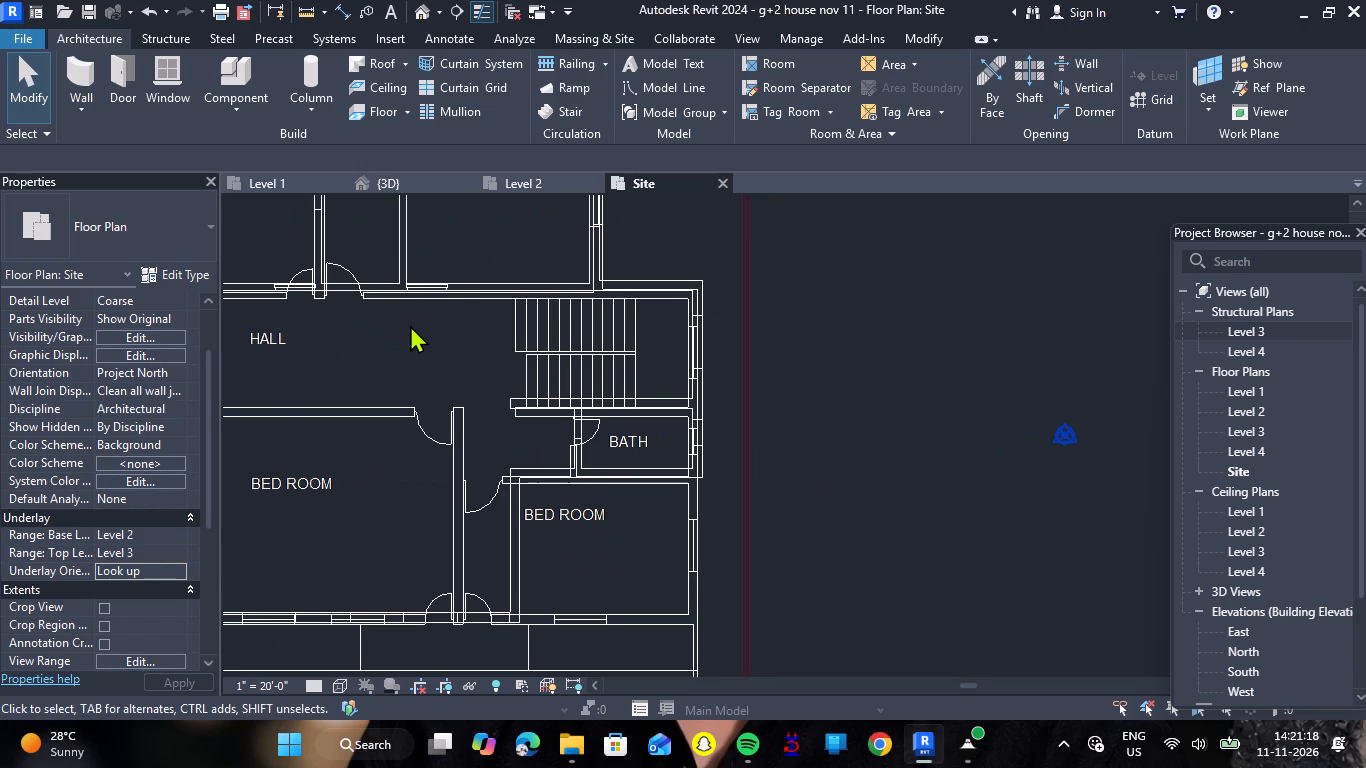
# Examine the Level 2 and Level 3 floor plans and the Level 2 and Level 1 ceiling plans, and close the Level 1 ceiling plan.
pyautogui.click(474, 196)
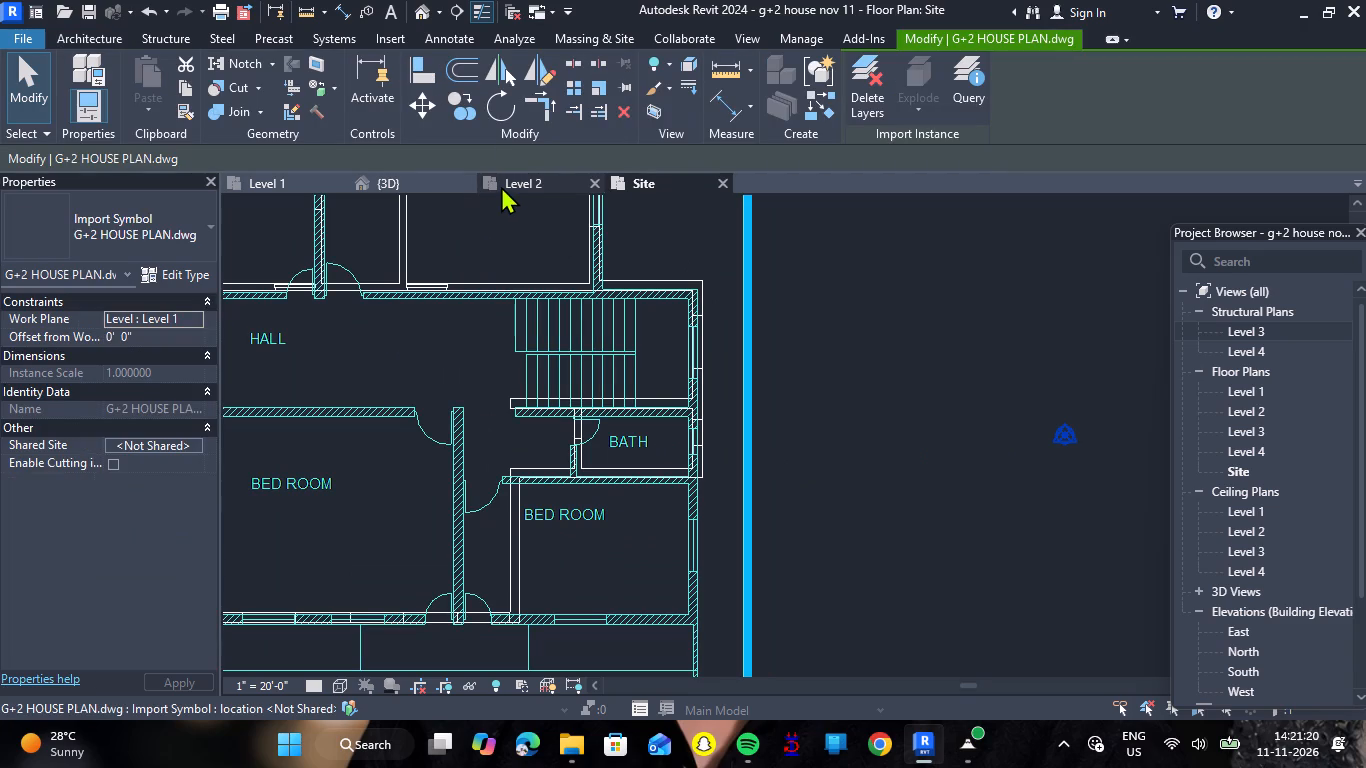
pyautogui.doubleClick(517, 184)
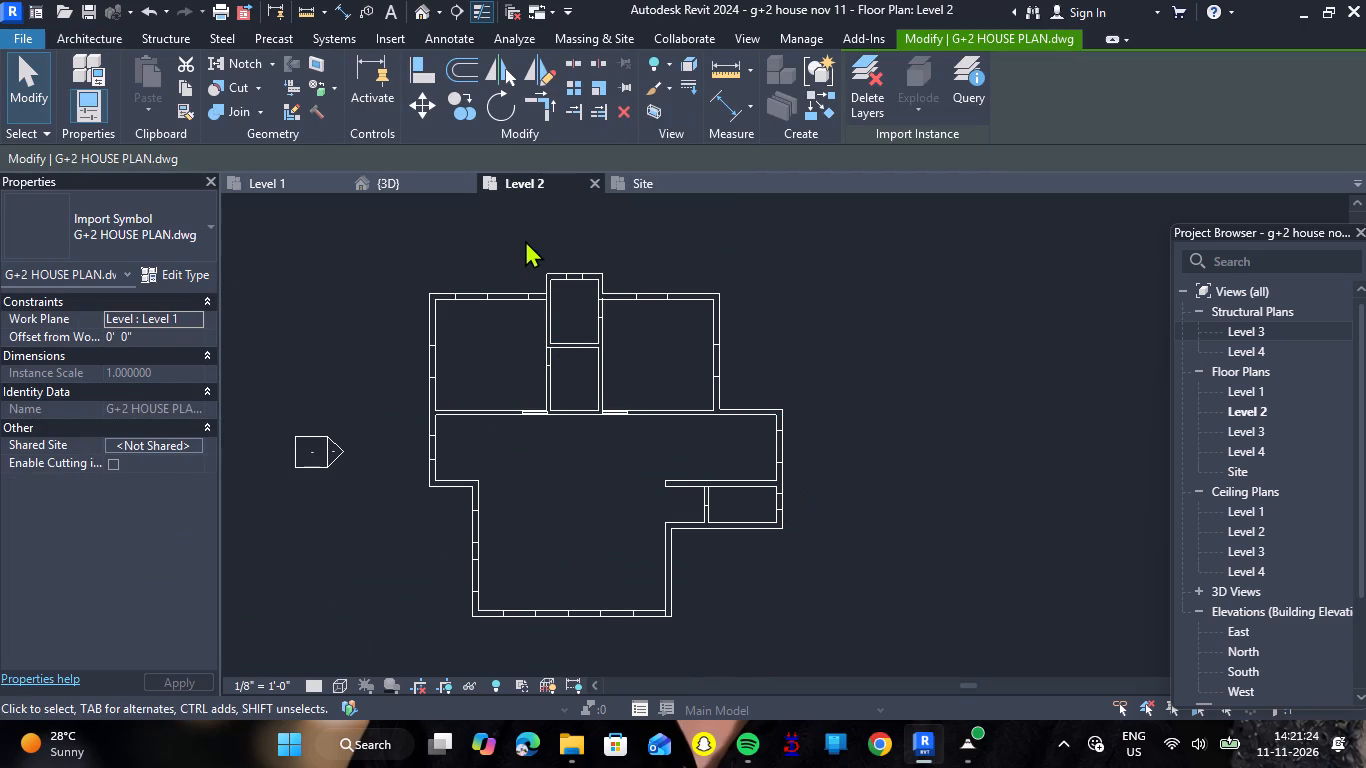
pyautogui.doubleClick(1238, 431)
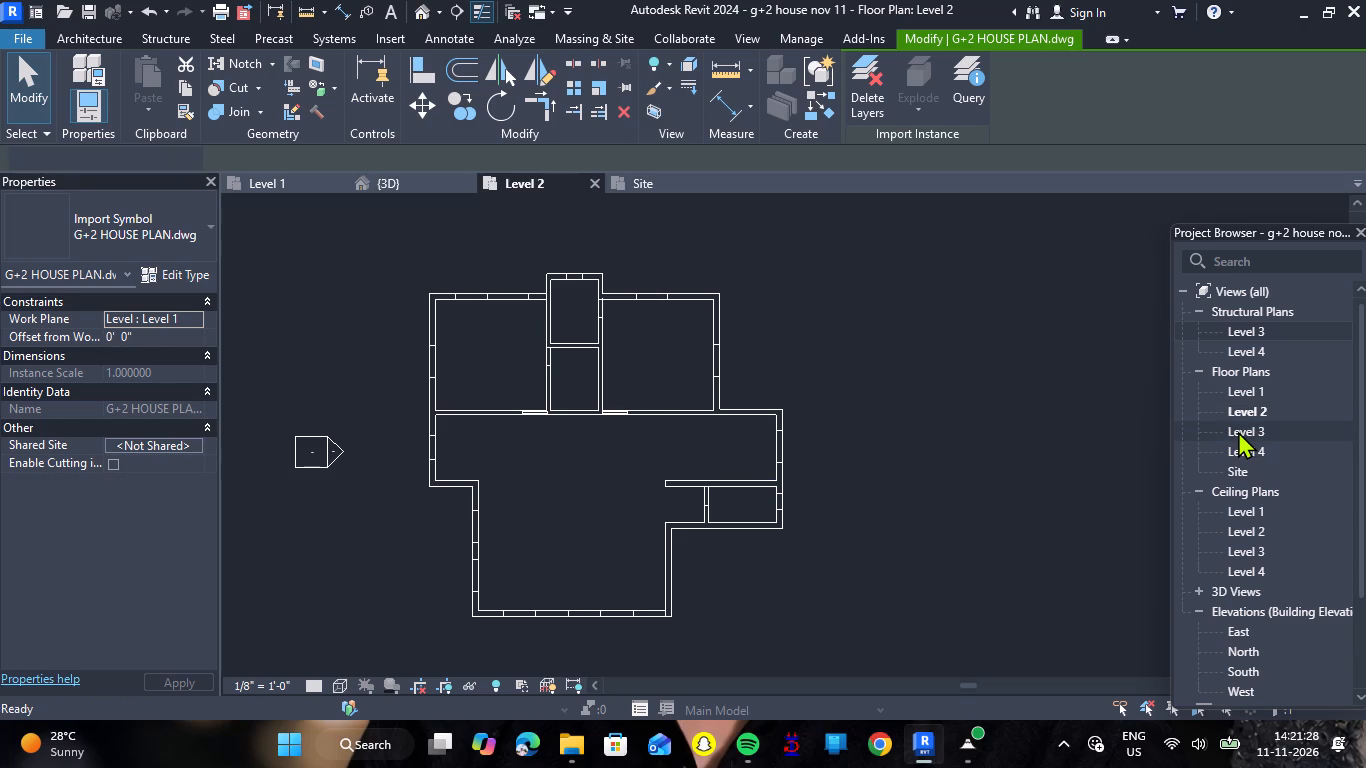
pyautogui.scroll(-6, 661, 434)
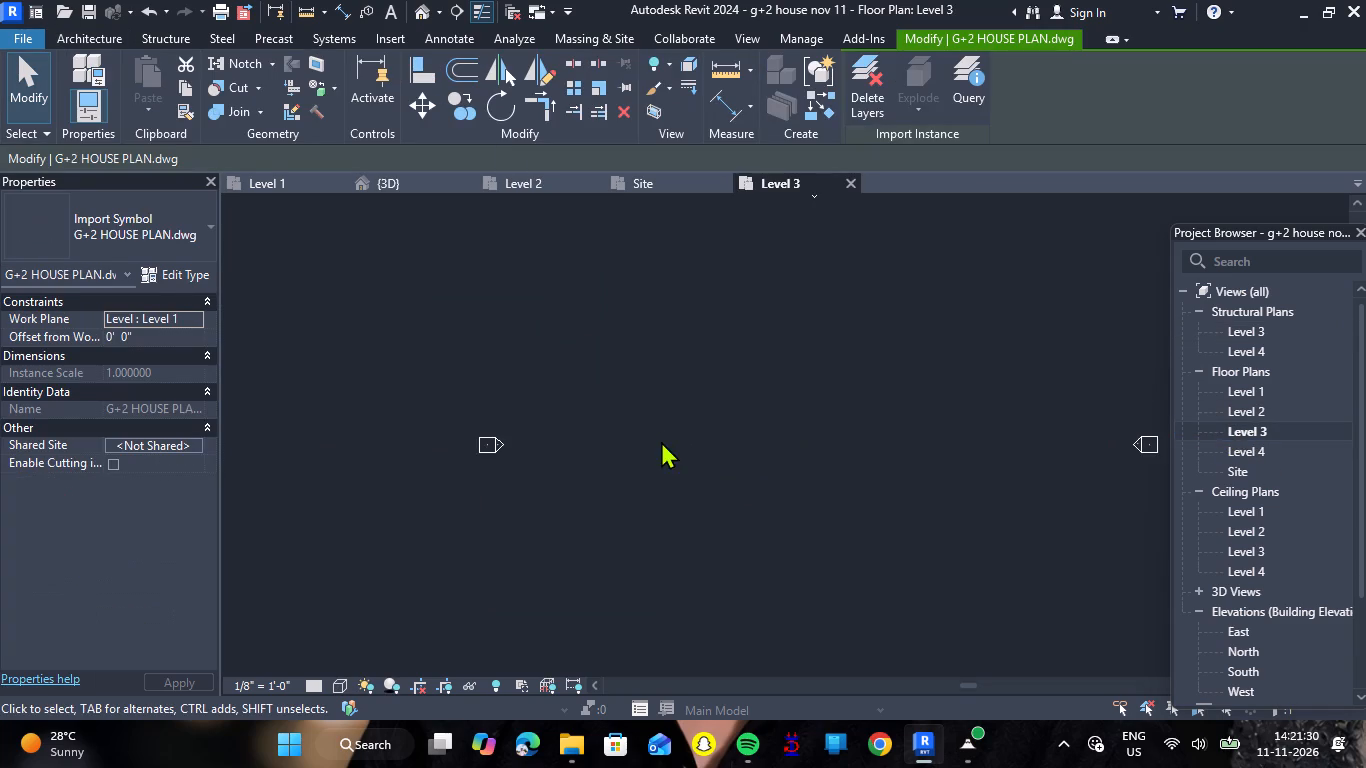
pyautogui.doubleClick(1273, 532)
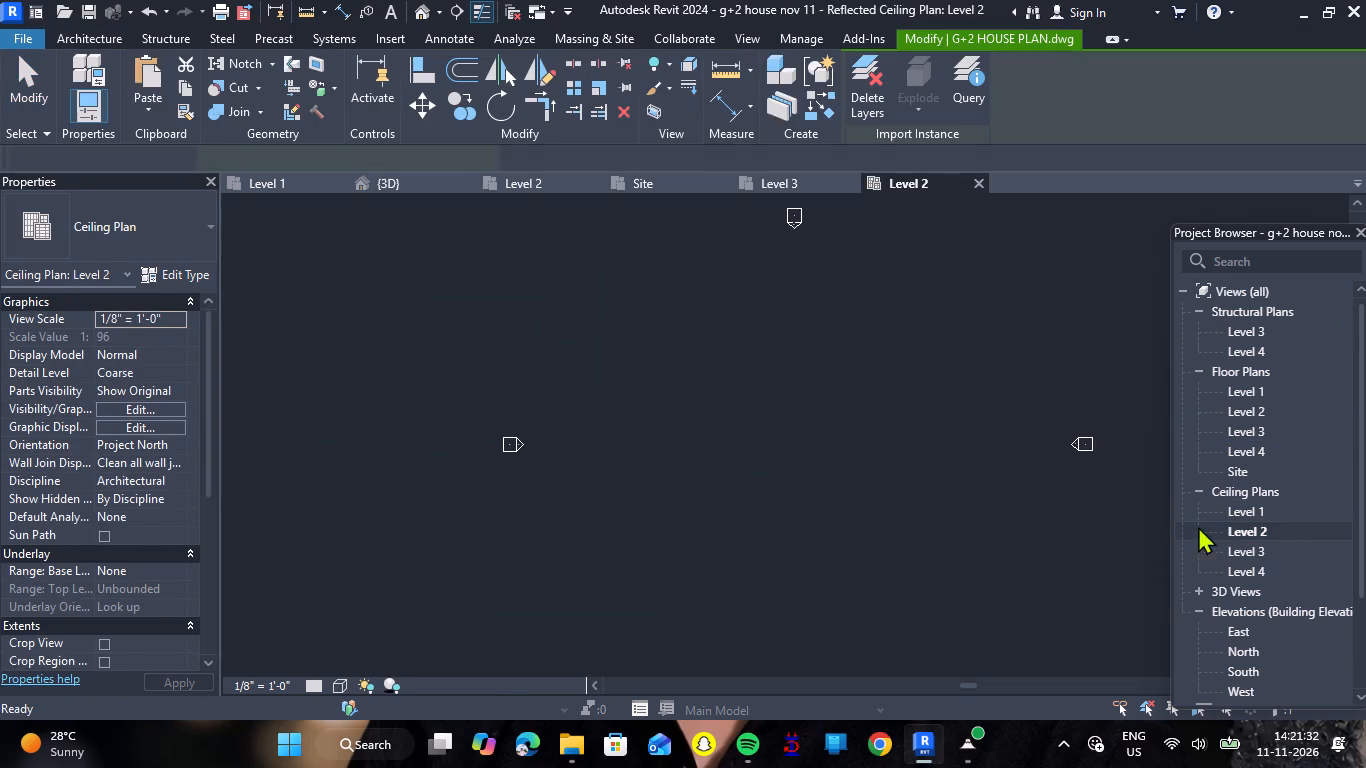
pyautogui.scroll(-4, 637, 402)
pyautogui.doubleClick(1295, 509)
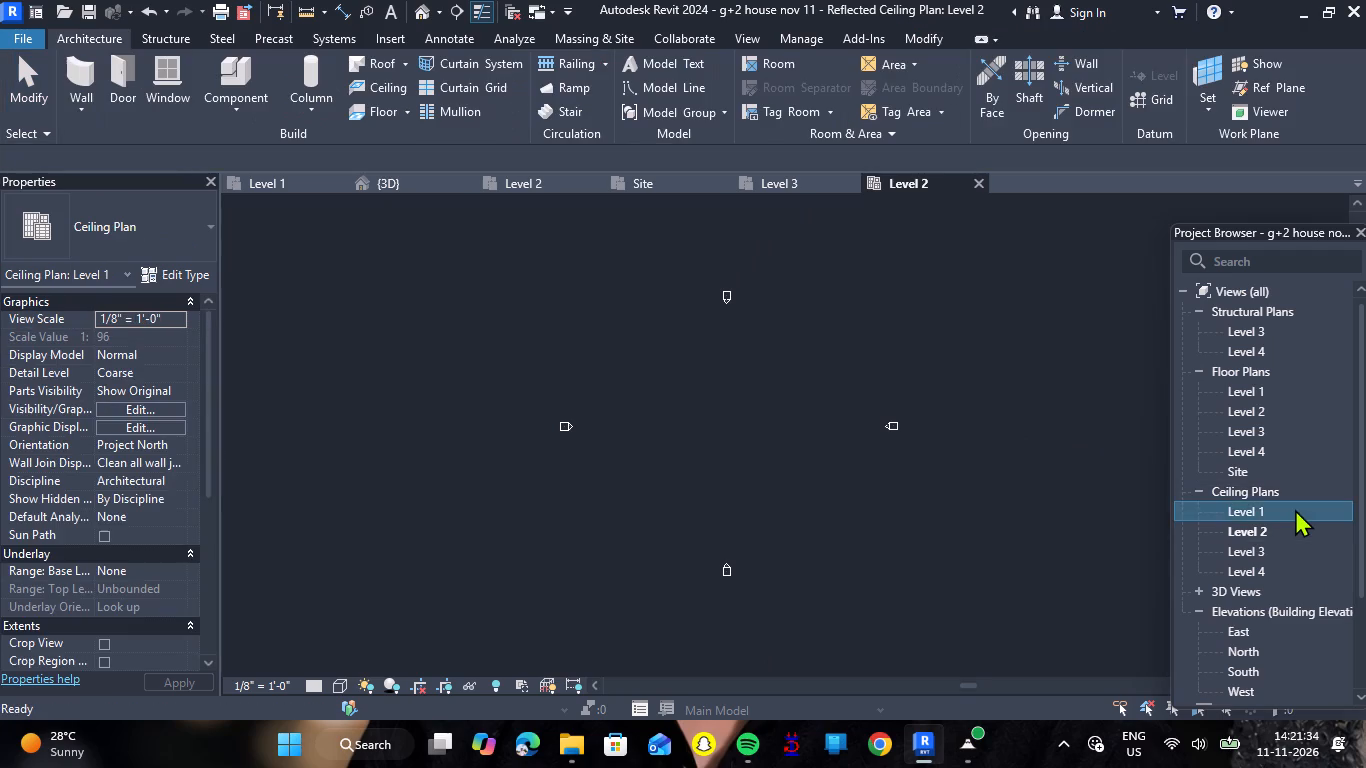
pyautogui.scroll(6, 628, 420)
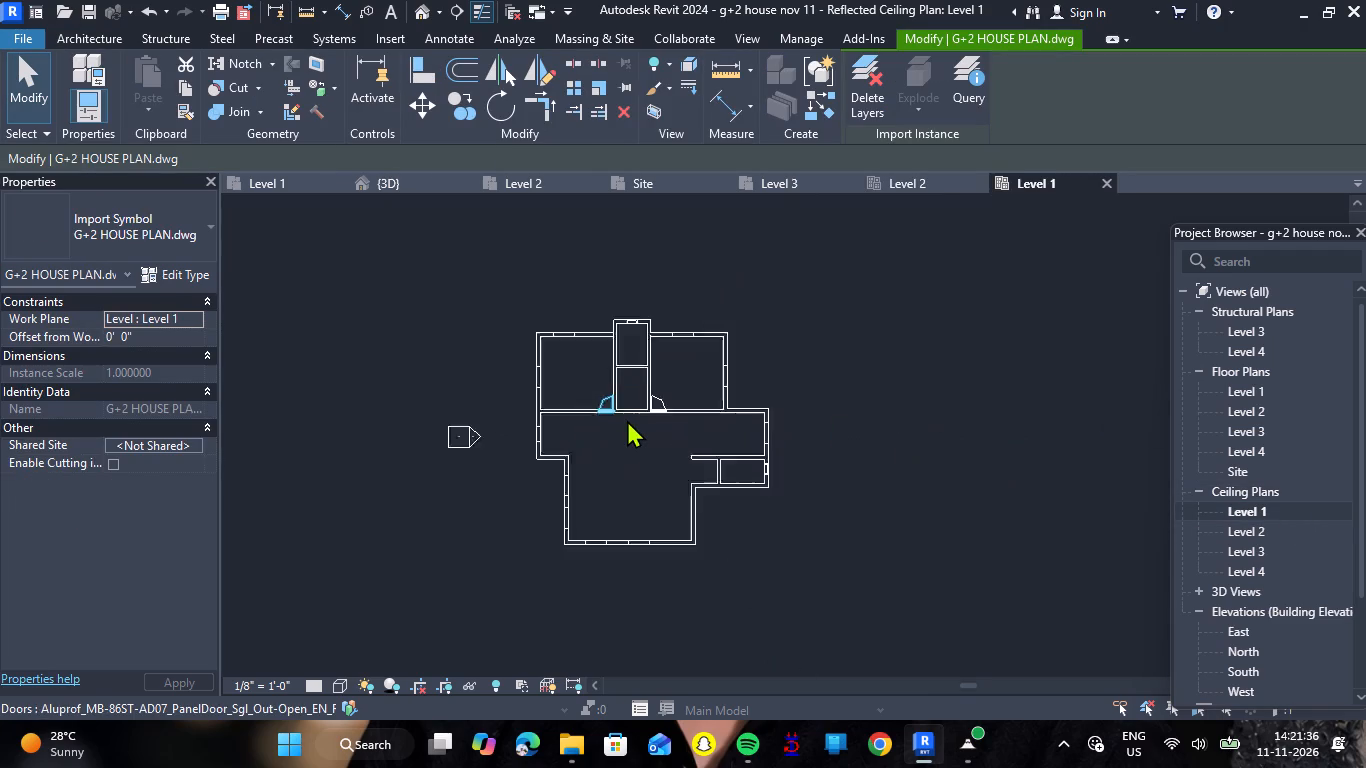
pyautogui.scroll(2, 627, 420)
pyautogui.scroll(-4, 625, 420)
pyautogui.scroll(5, 625, 420)
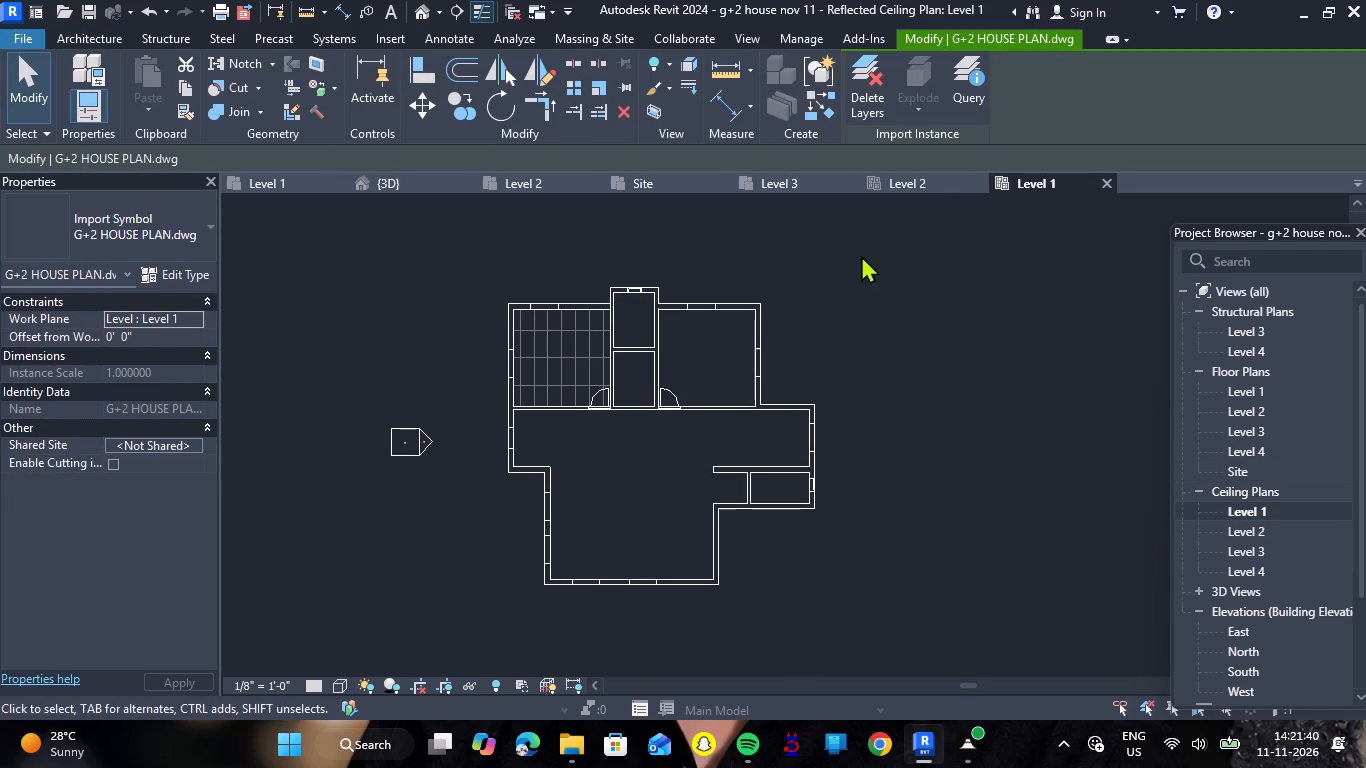
pyautogui.click(1107, 182)
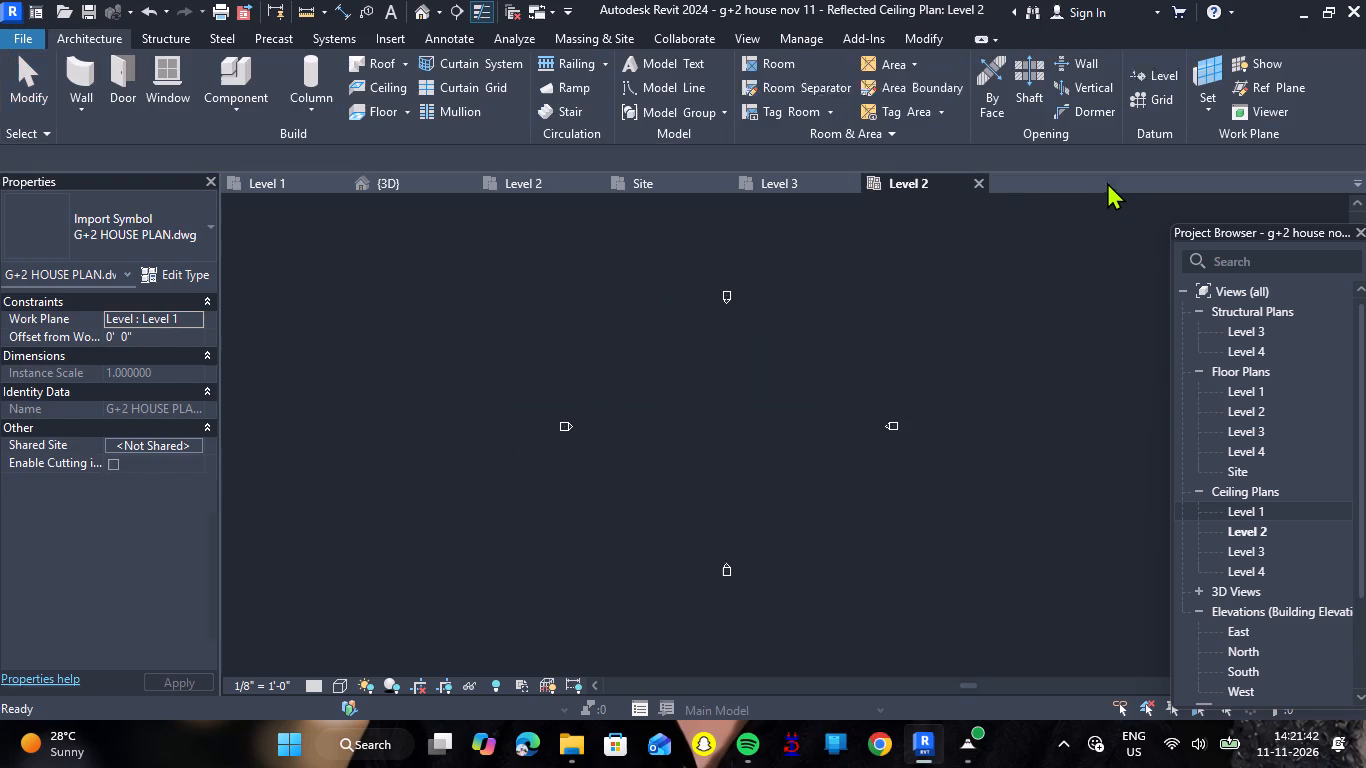
# Close the Level 2 ceiling plan and the Level 3 floor plan, and check the Level 2 floor plan.
pyautogui.click(980, 180)
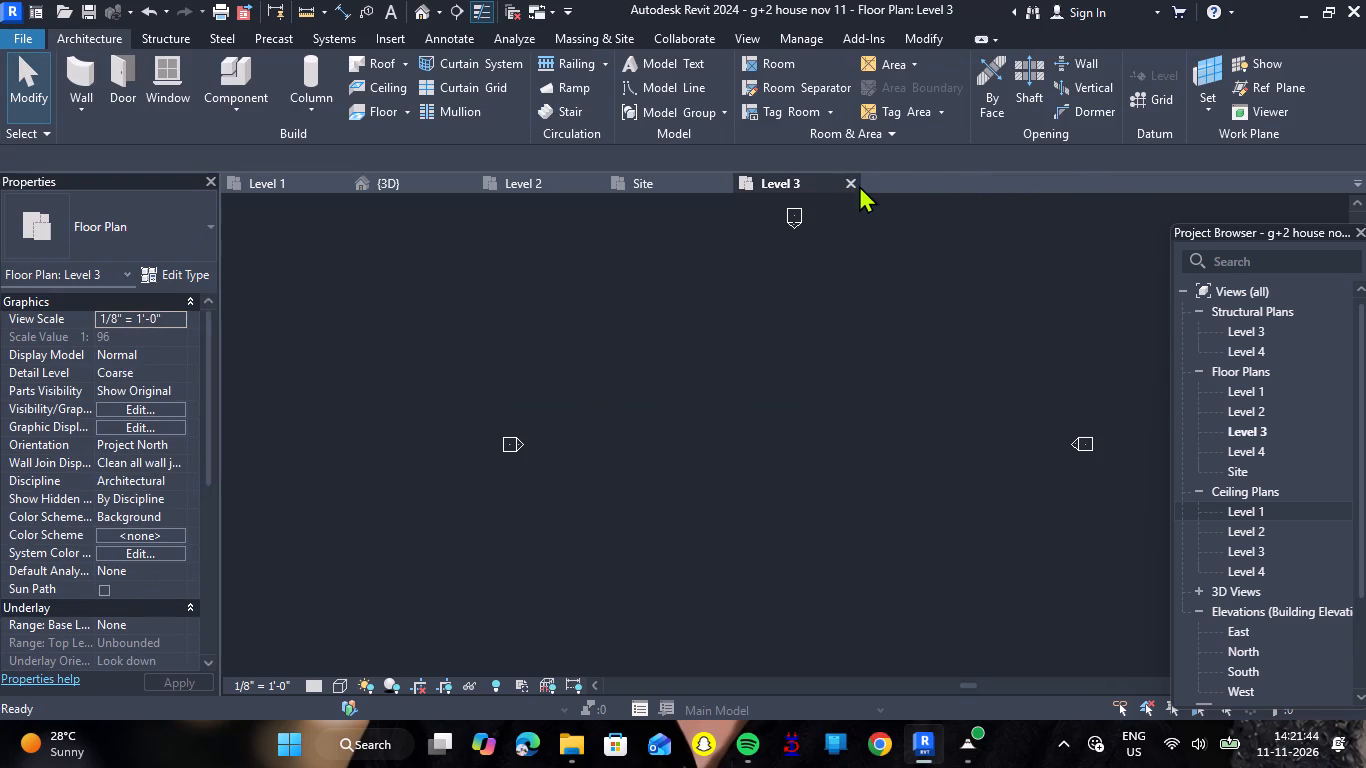
pyautogui.click(842, 178)
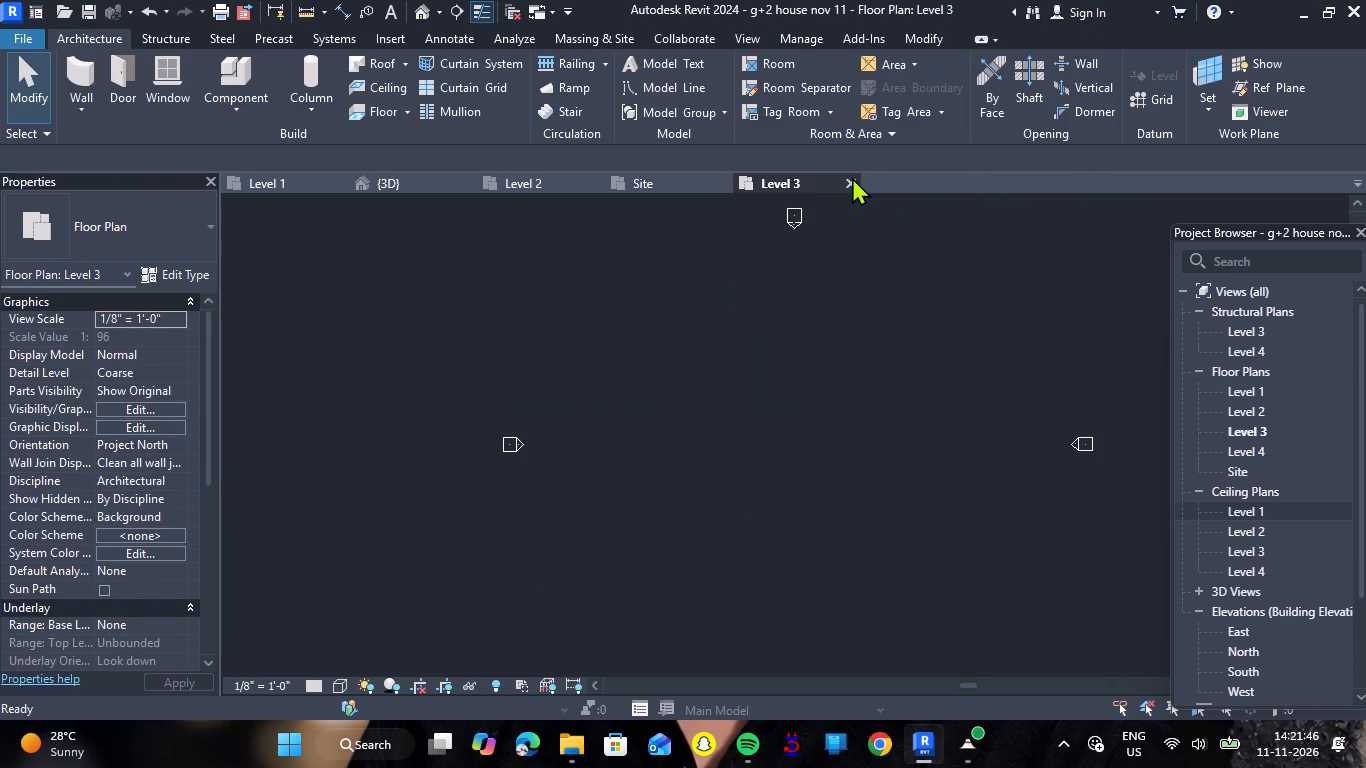
pyautogui.click(852, 177)
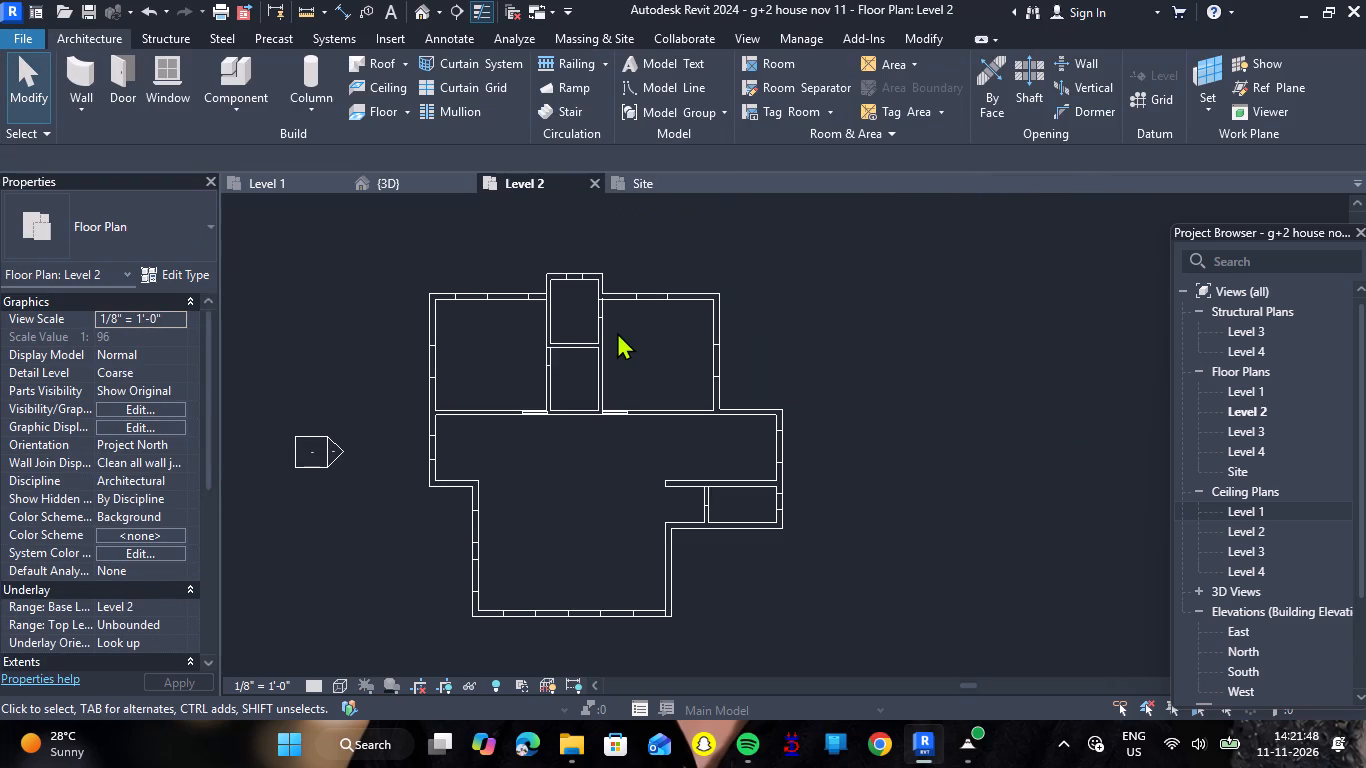
pyautogui.scroll(-1, 608, 357)
pyautogui.scroll(1, 491, 212)
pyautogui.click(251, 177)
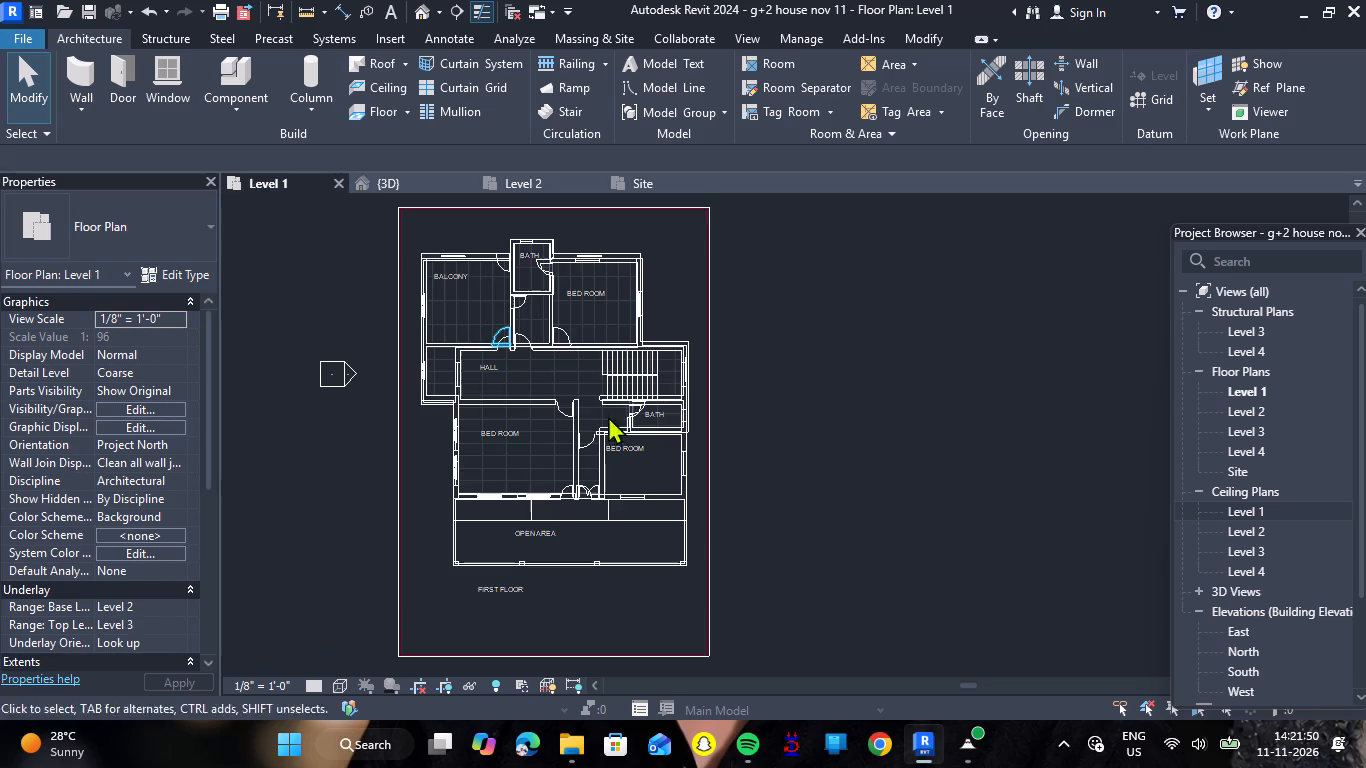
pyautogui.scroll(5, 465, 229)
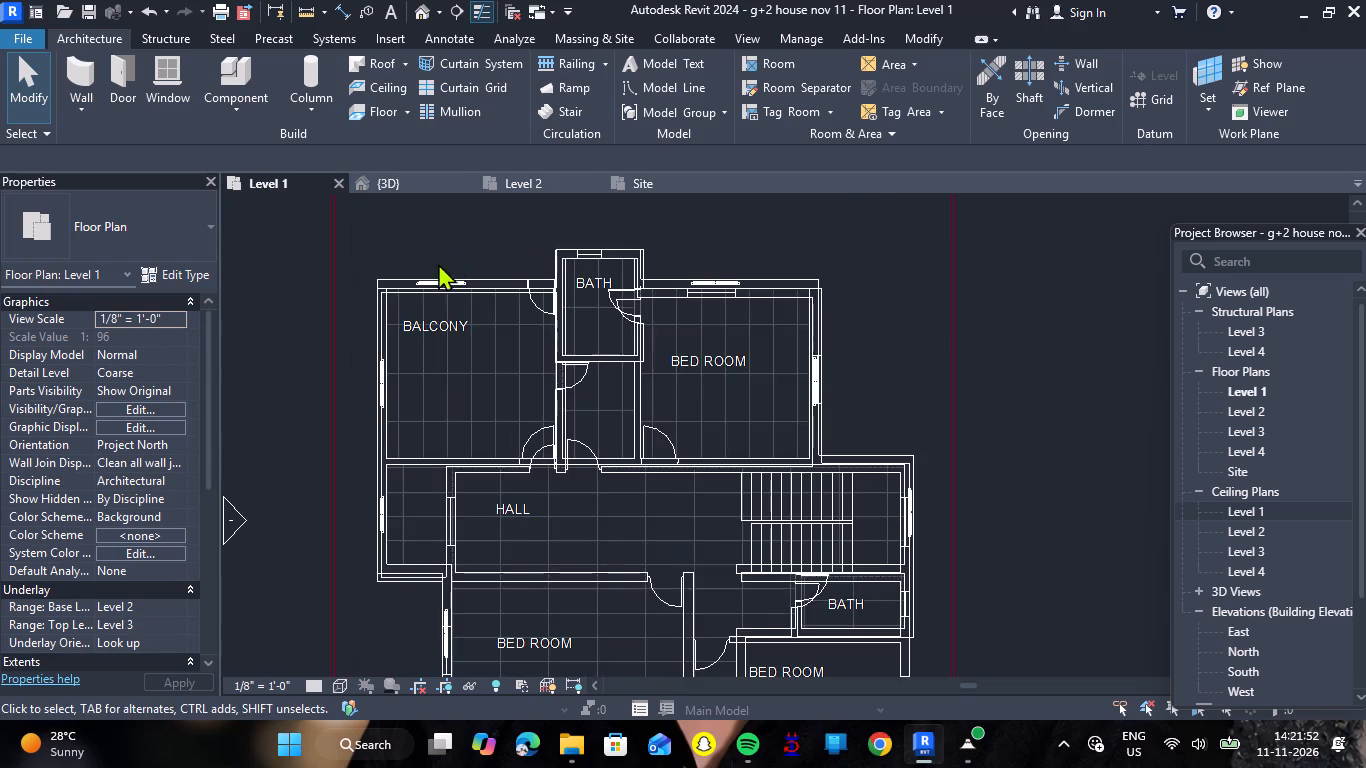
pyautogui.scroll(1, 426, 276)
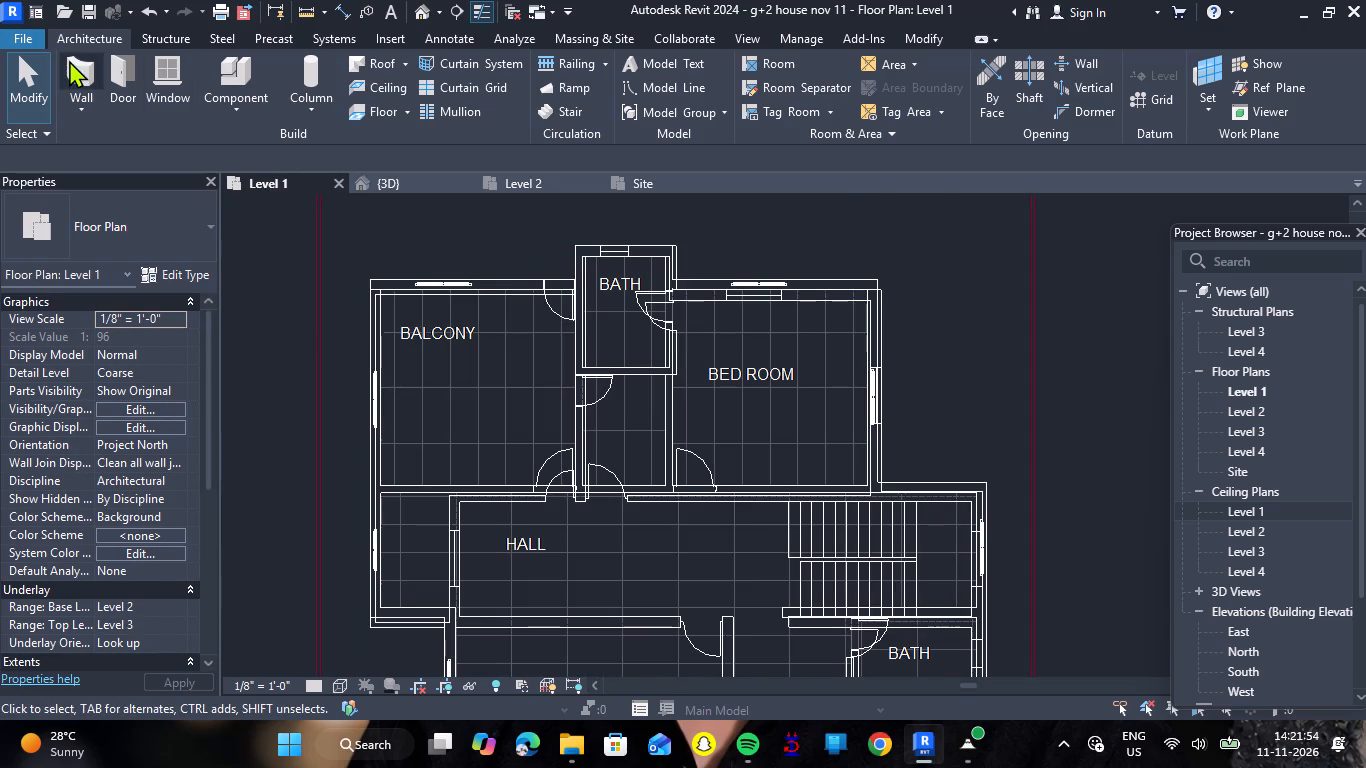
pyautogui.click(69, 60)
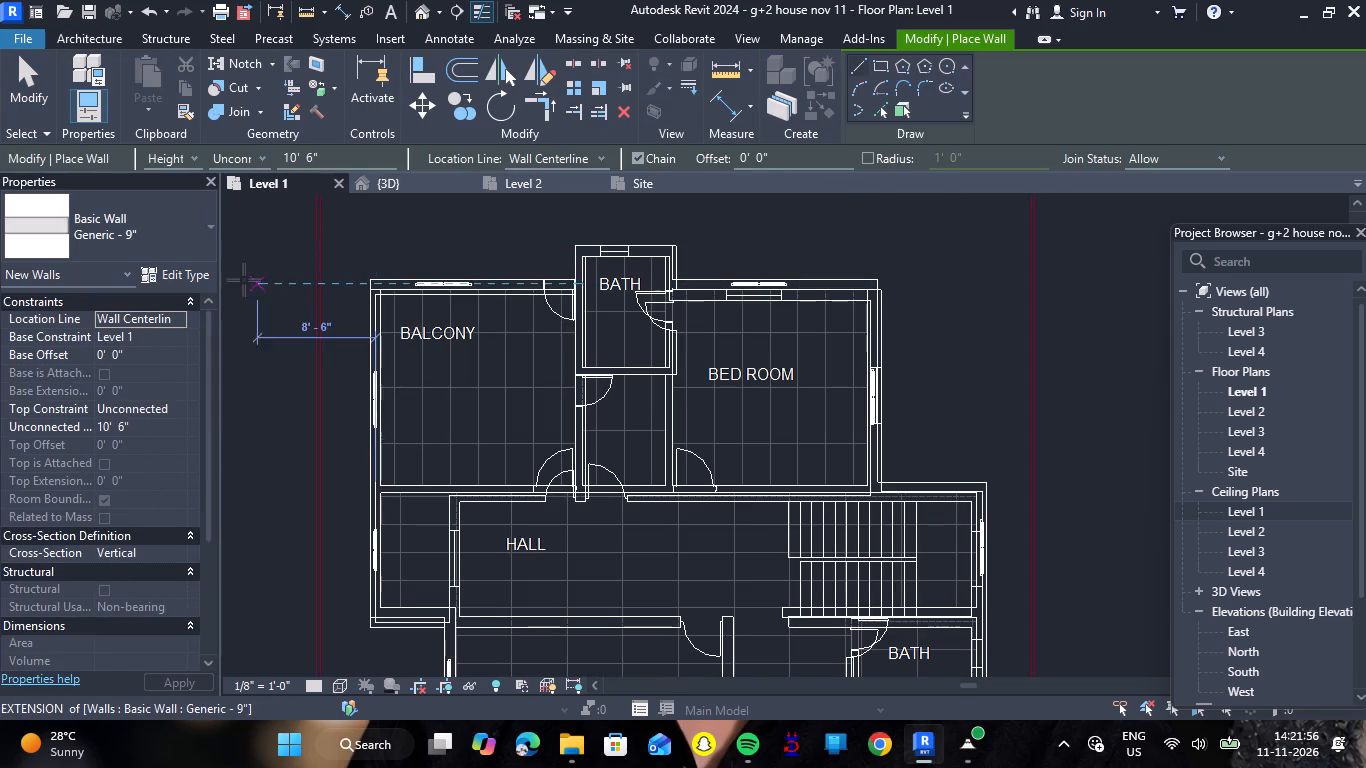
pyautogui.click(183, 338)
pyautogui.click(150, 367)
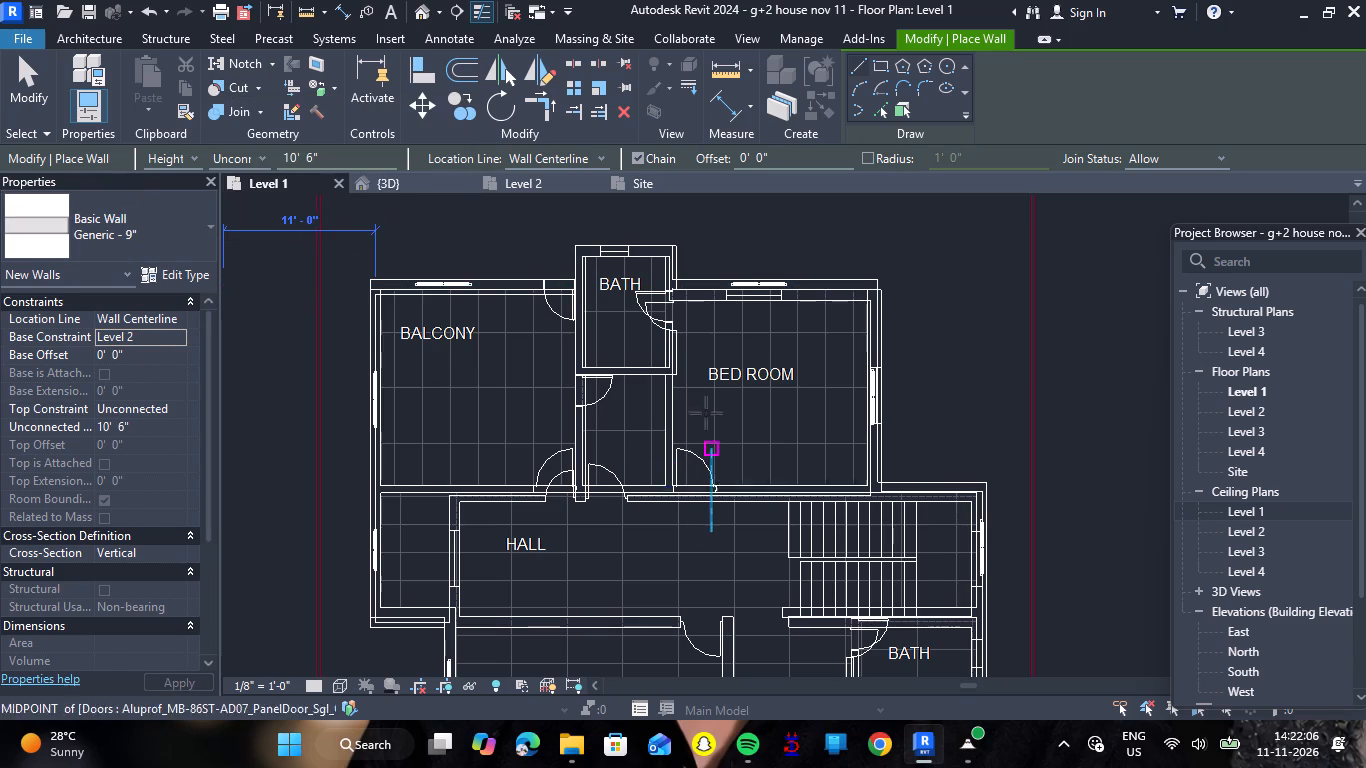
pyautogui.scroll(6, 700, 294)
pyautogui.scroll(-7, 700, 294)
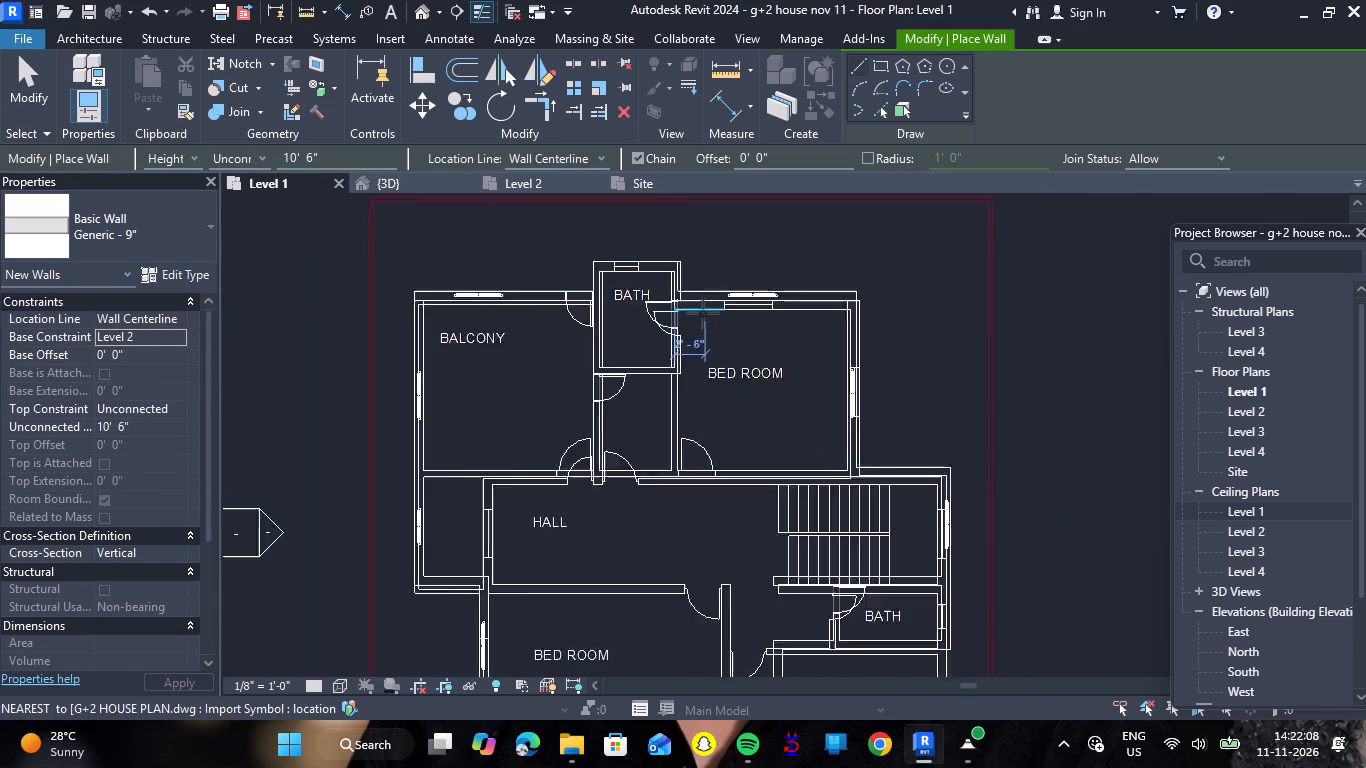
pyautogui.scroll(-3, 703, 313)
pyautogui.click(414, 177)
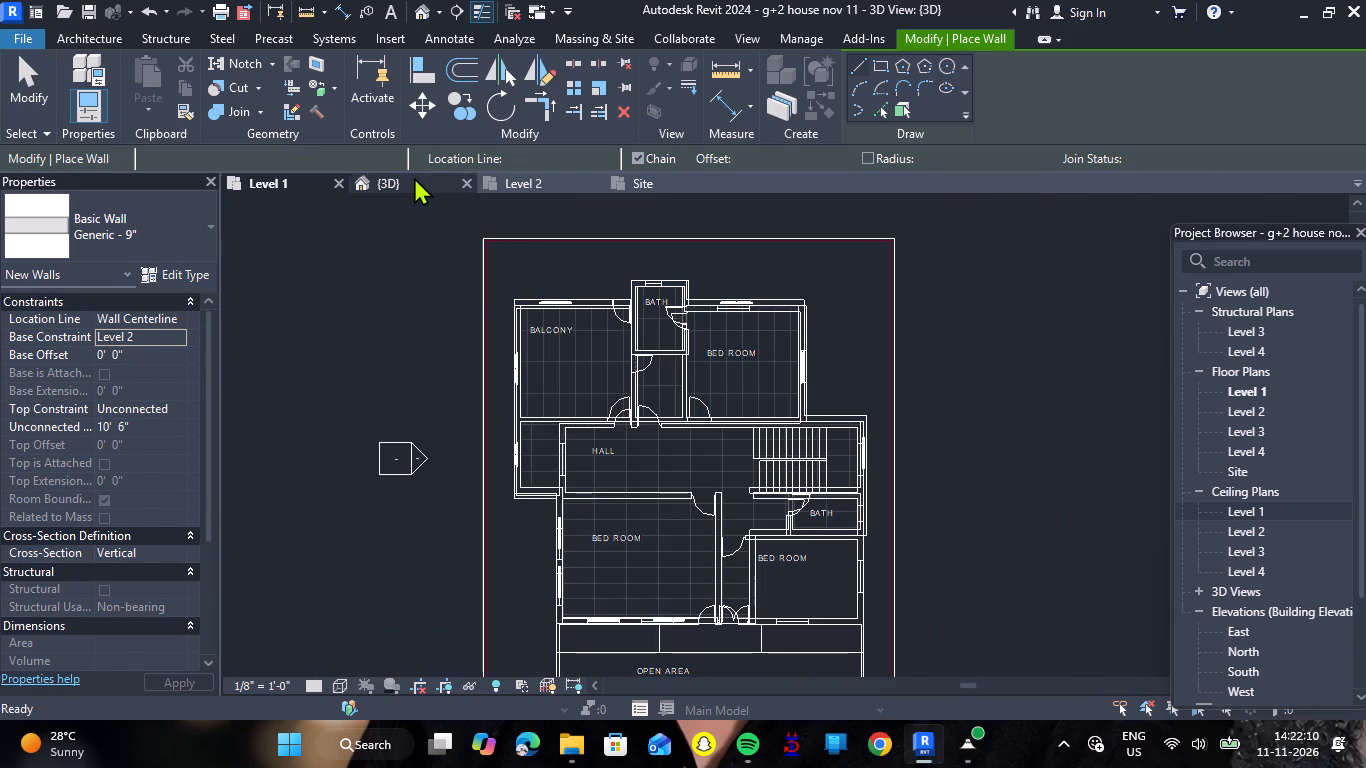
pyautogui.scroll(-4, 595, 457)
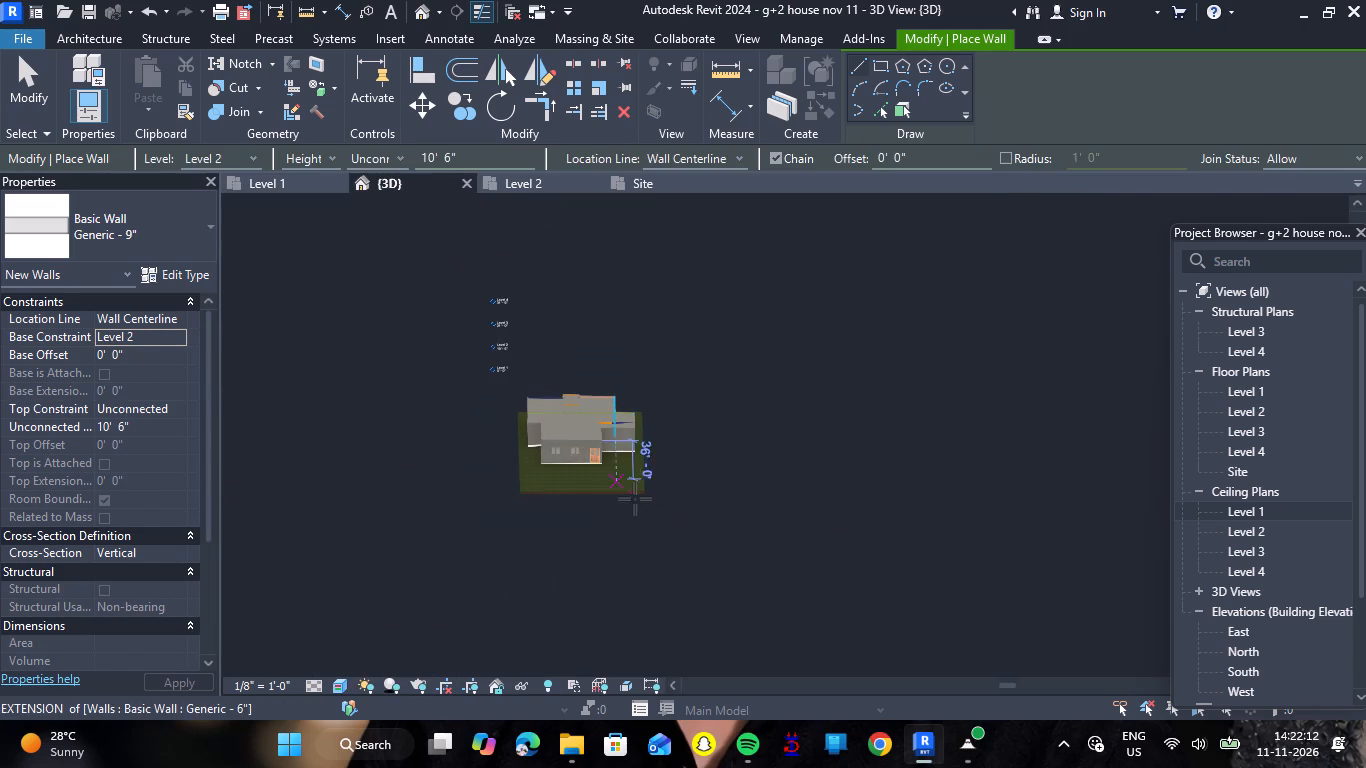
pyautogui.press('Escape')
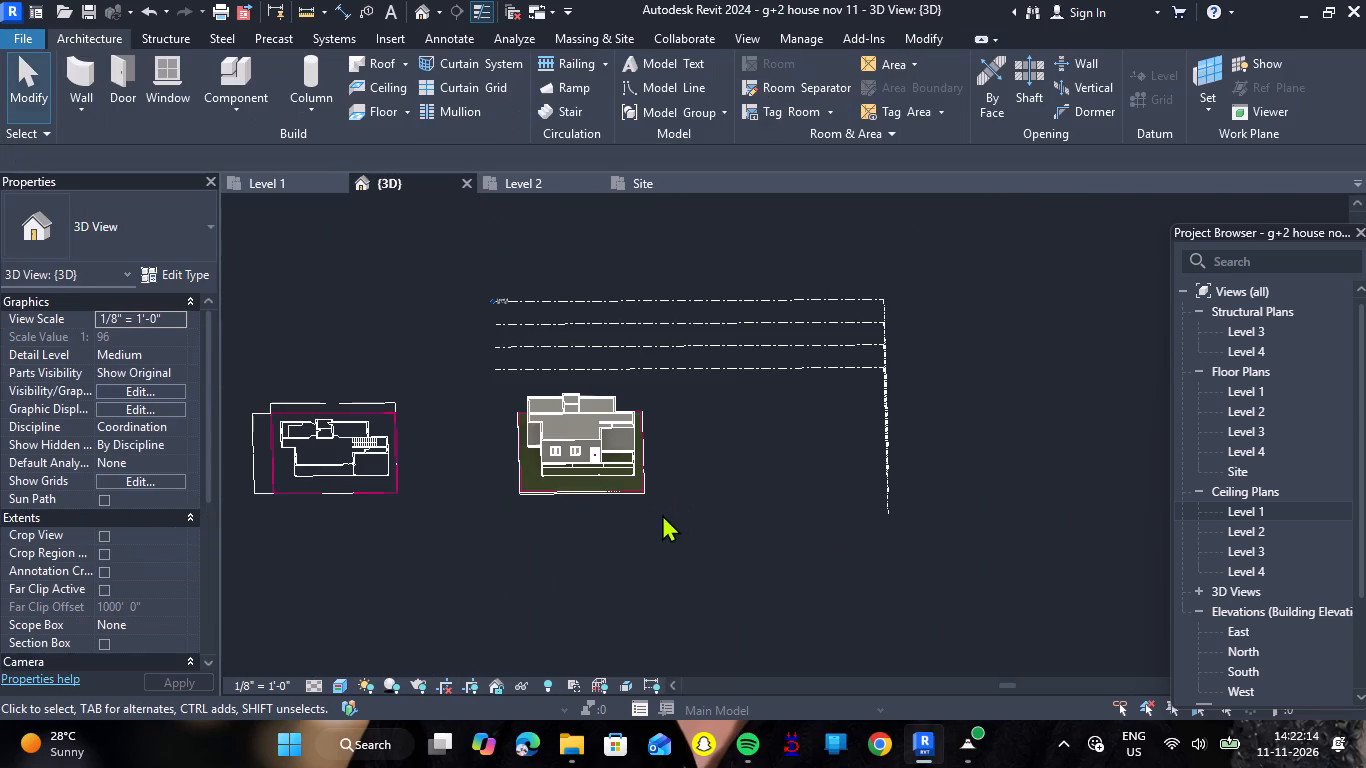
# Temporarily hide the house model and imported drawing in the 3D view, and check the Level 2 floor plan.
pyautogui.doubleClick(656, 496)
pyautogui.moveTo(663, 495); pyautogui.dragTo(520, 385)
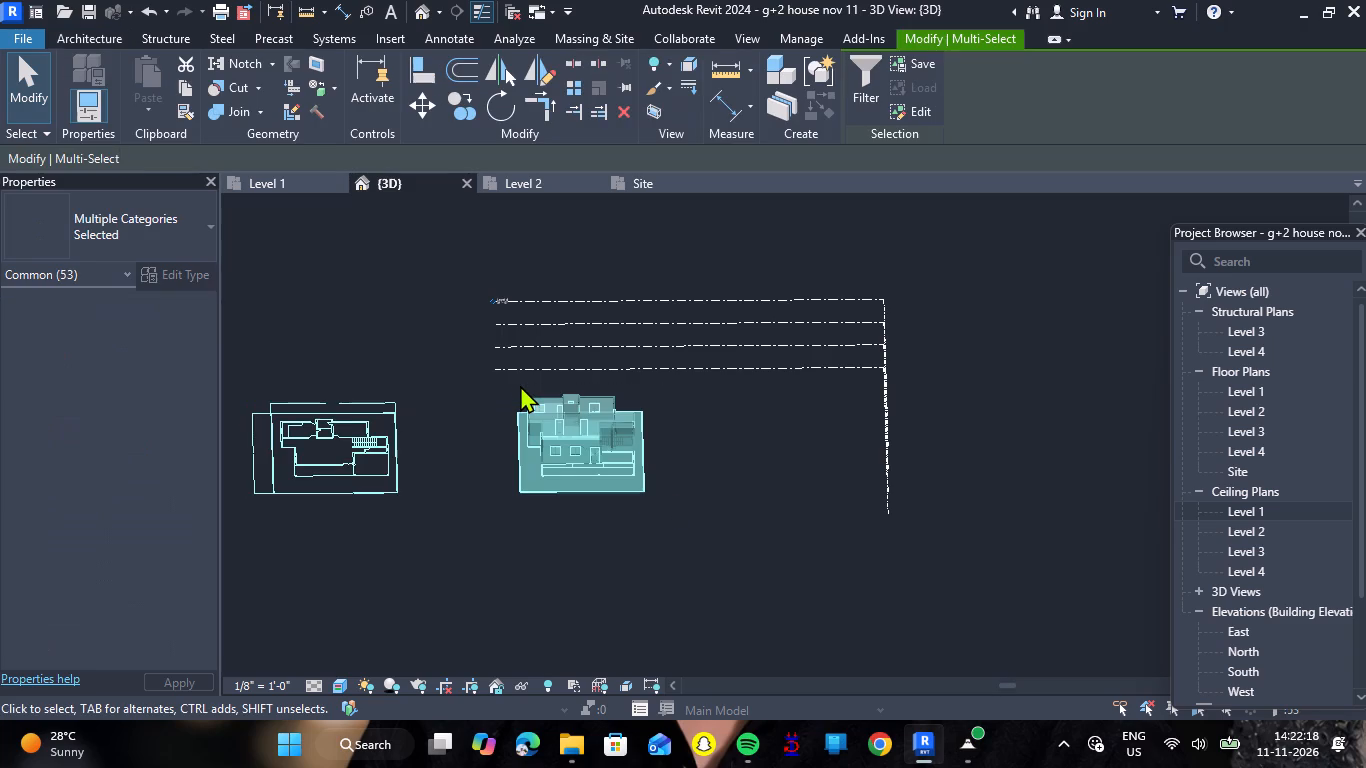
pyautogui.write('hh')
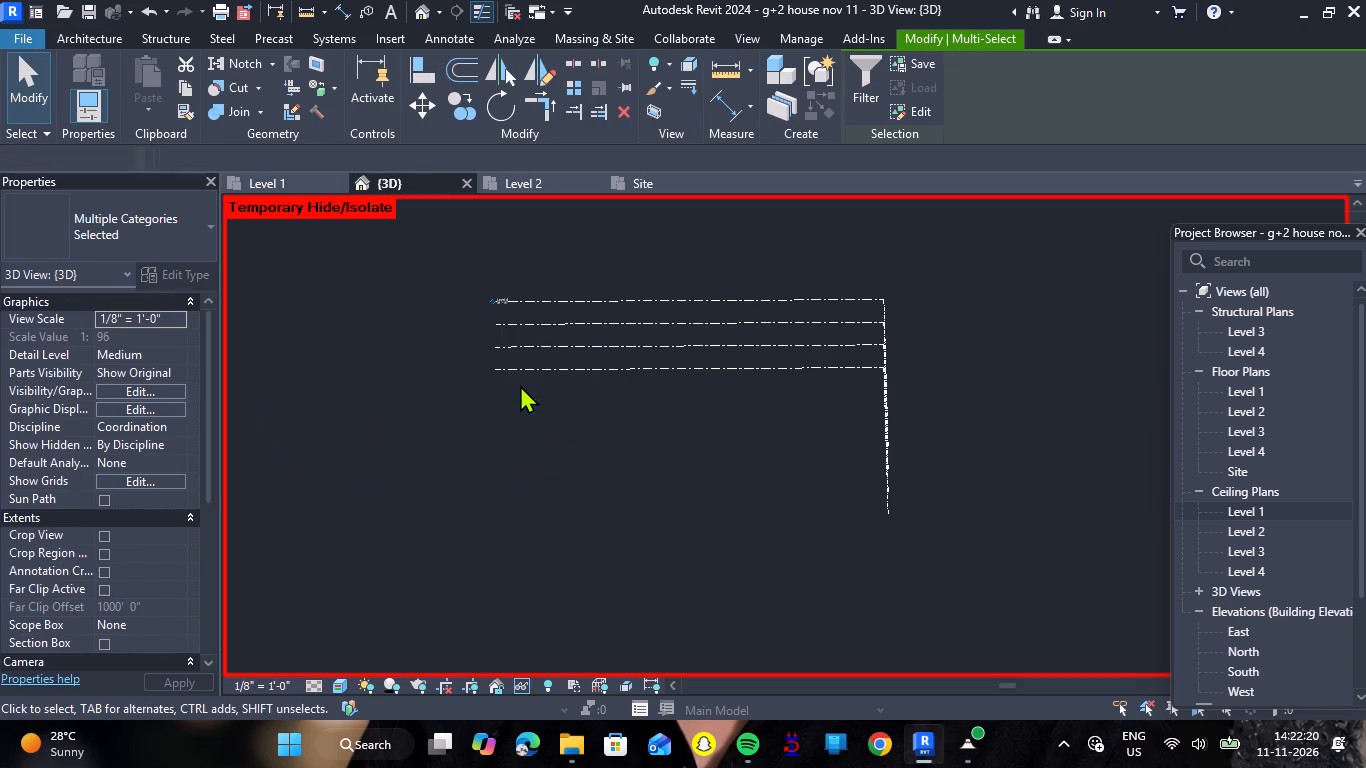
pyautogui.click(560, 187)
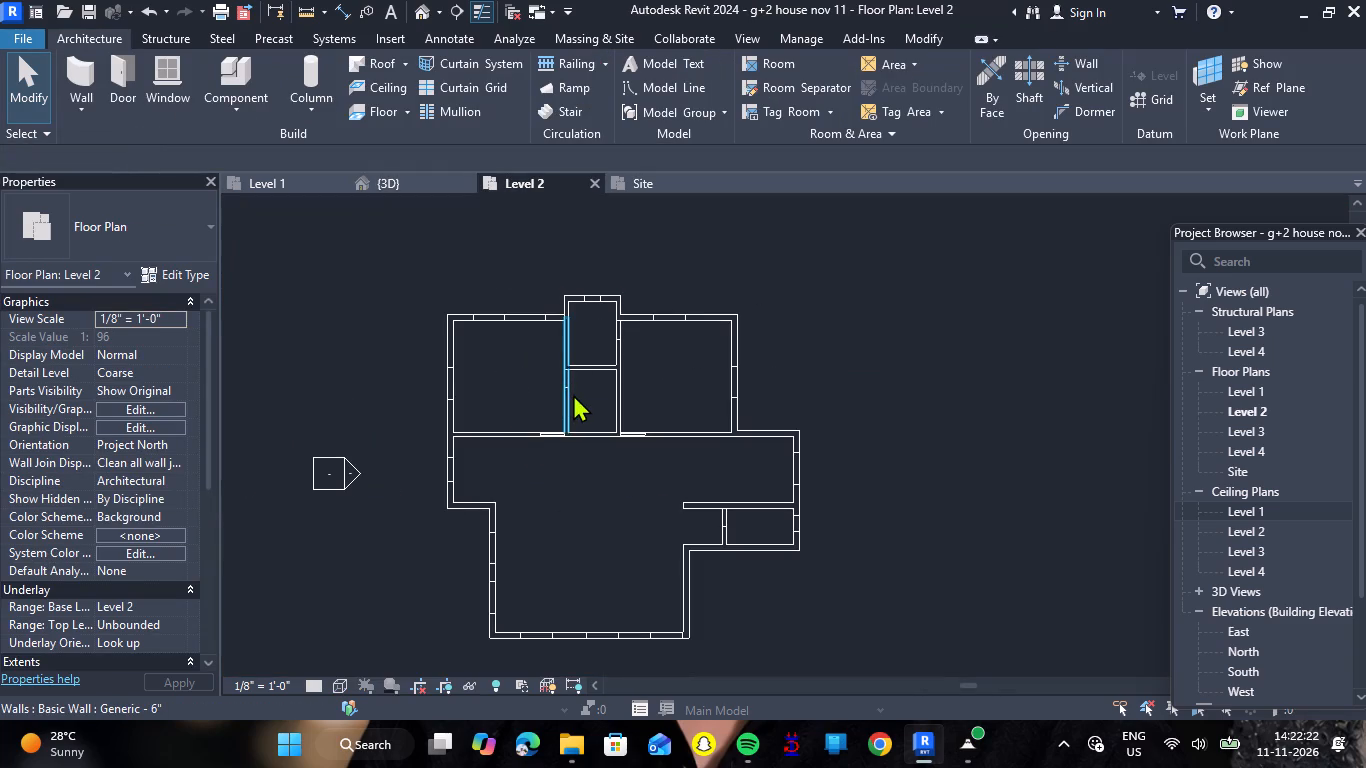
pyautogui.scroll(-3, 567, 383)
pyautogui.scroll(3, 567, 382)
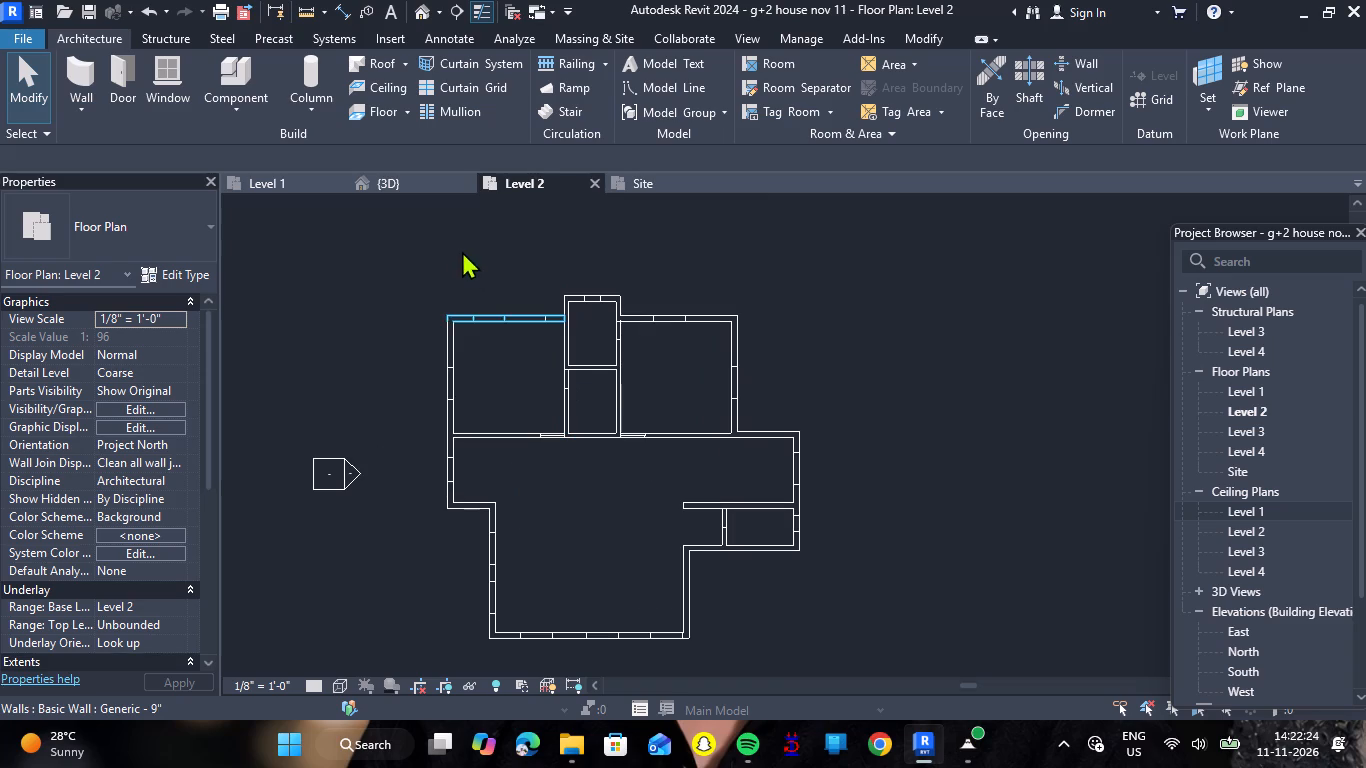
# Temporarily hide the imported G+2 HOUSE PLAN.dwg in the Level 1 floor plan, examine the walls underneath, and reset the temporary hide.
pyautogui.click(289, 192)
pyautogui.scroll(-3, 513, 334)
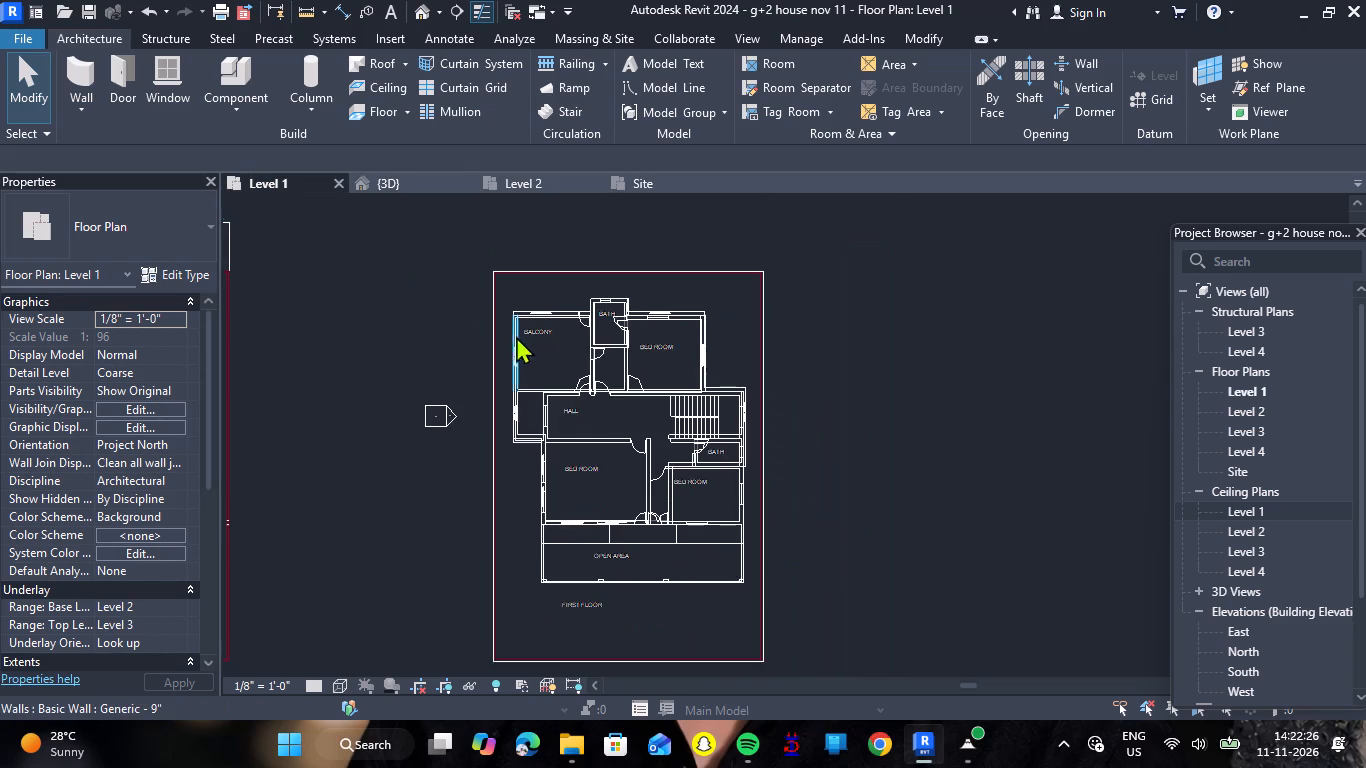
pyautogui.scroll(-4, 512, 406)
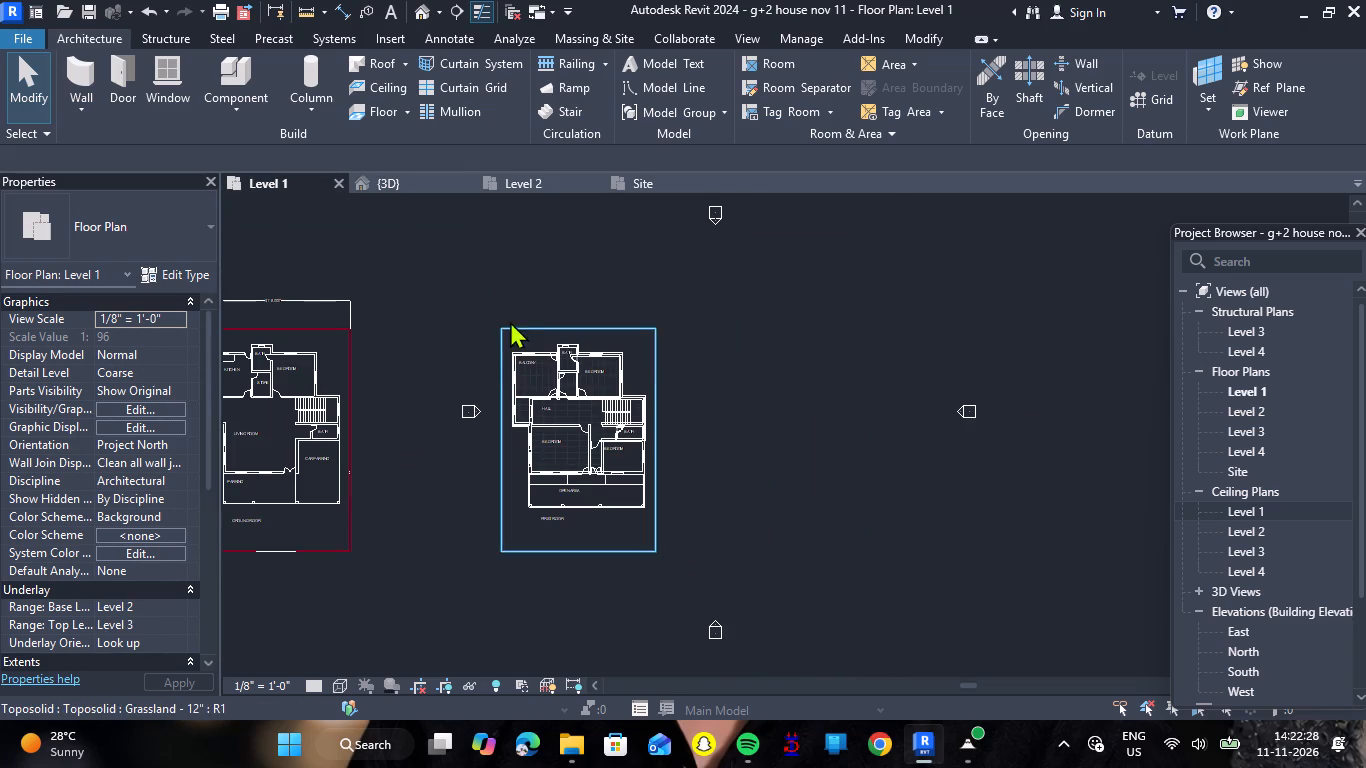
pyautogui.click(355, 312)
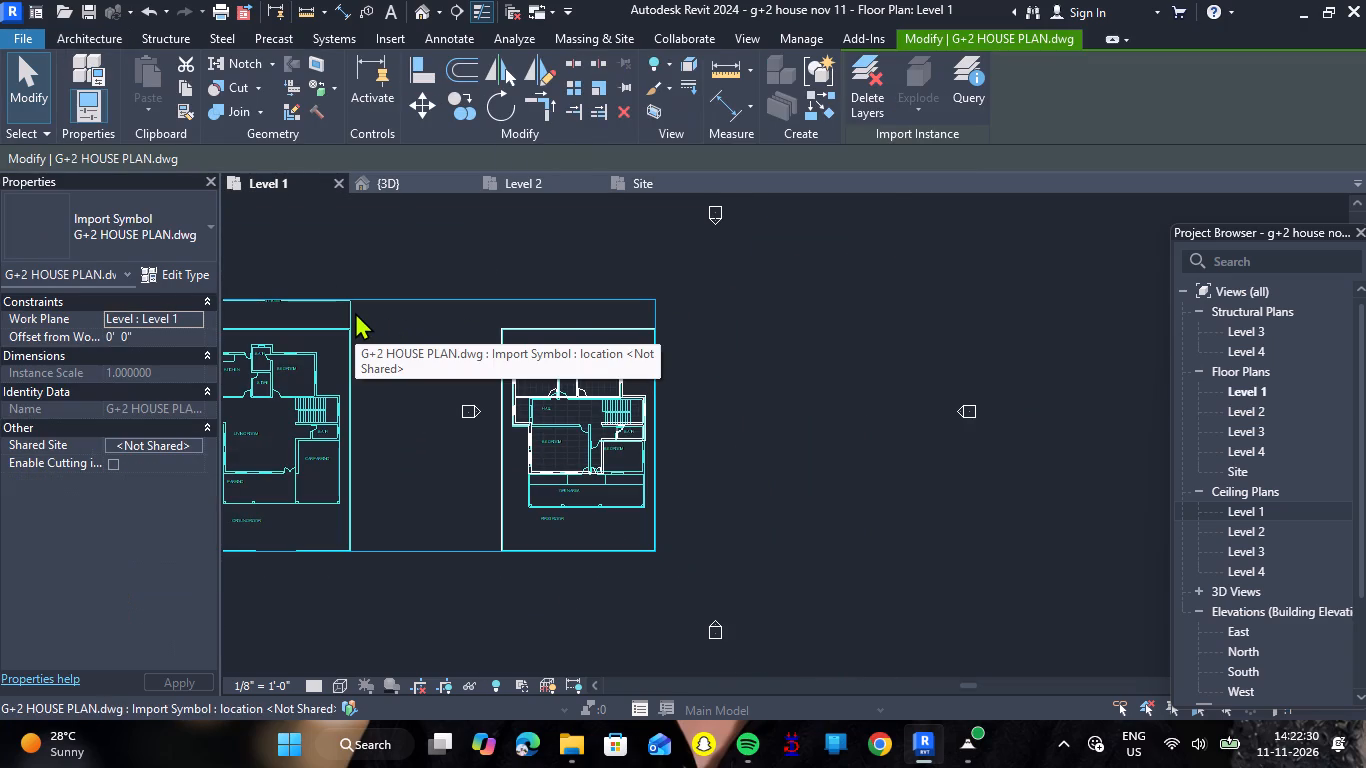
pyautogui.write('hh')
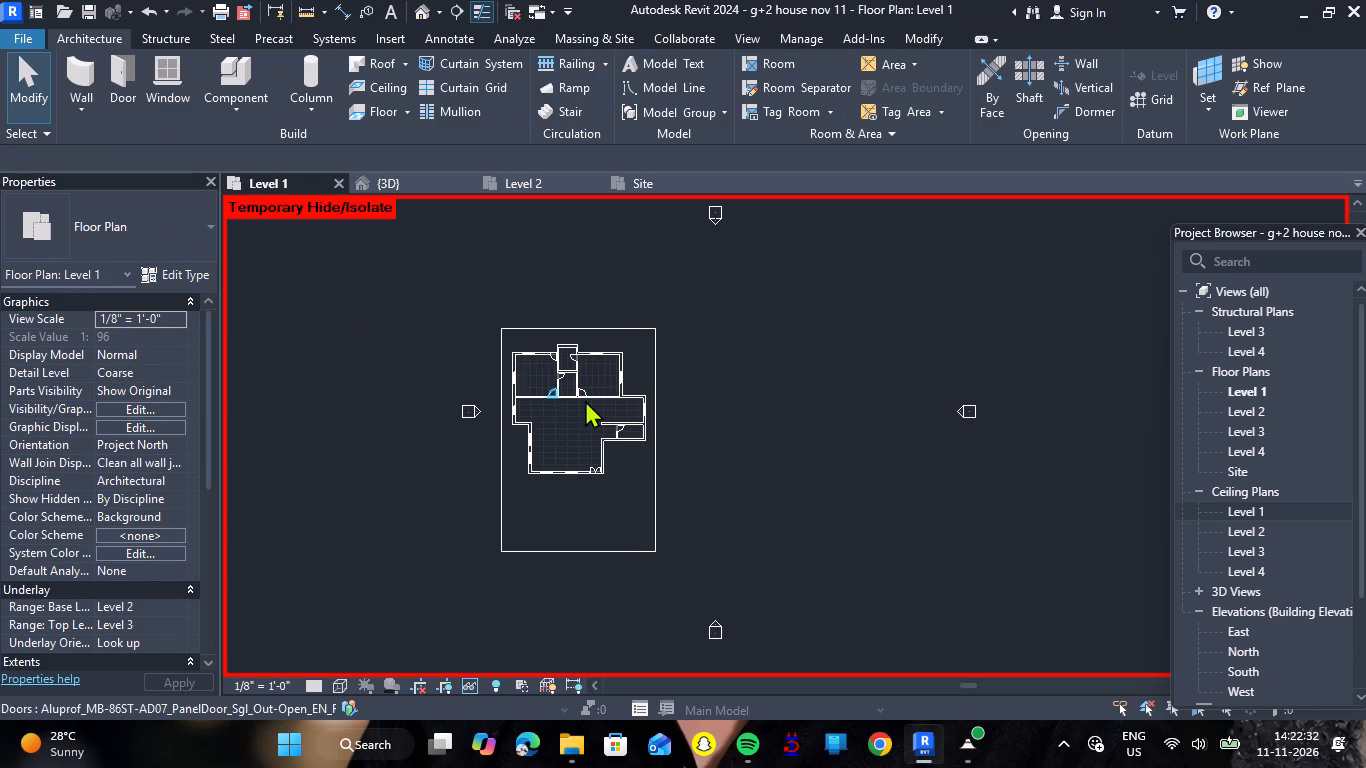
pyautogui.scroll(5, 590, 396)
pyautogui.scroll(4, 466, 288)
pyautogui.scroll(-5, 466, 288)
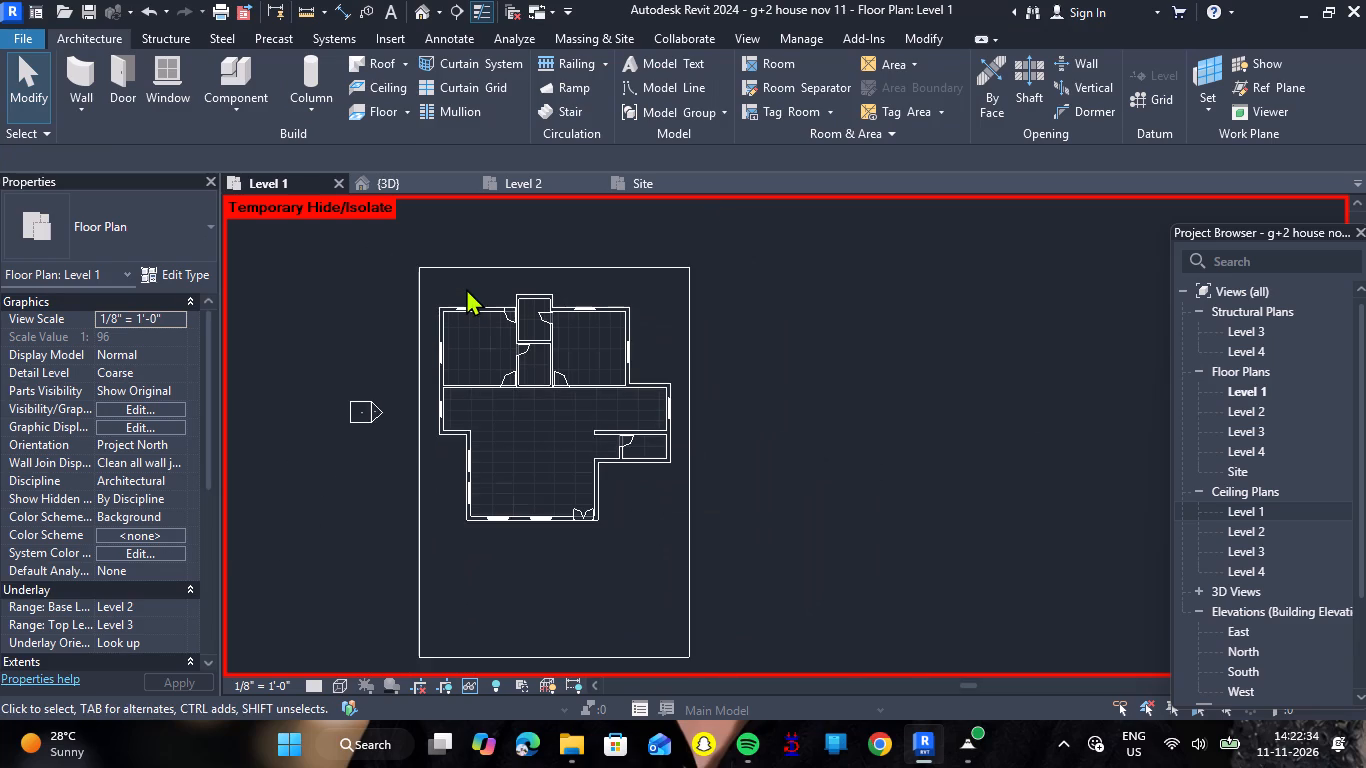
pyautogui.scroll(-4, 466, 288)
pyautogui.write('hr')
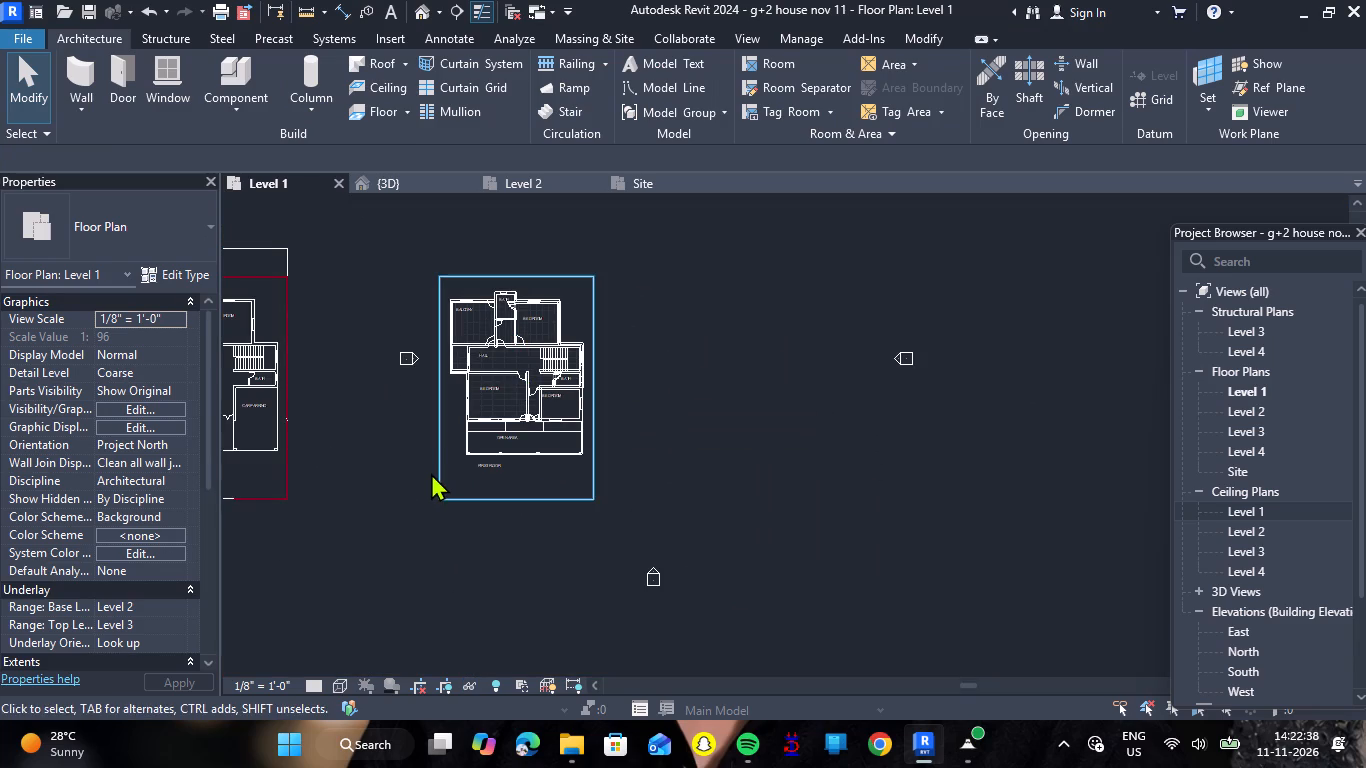
# Start a Generic - 12" floor on Level 1 and pick boundary lines along the first-floor plan's open-area front edge and adjoining left outer edge.
pyautogui.scroll(-4, 429, 473)
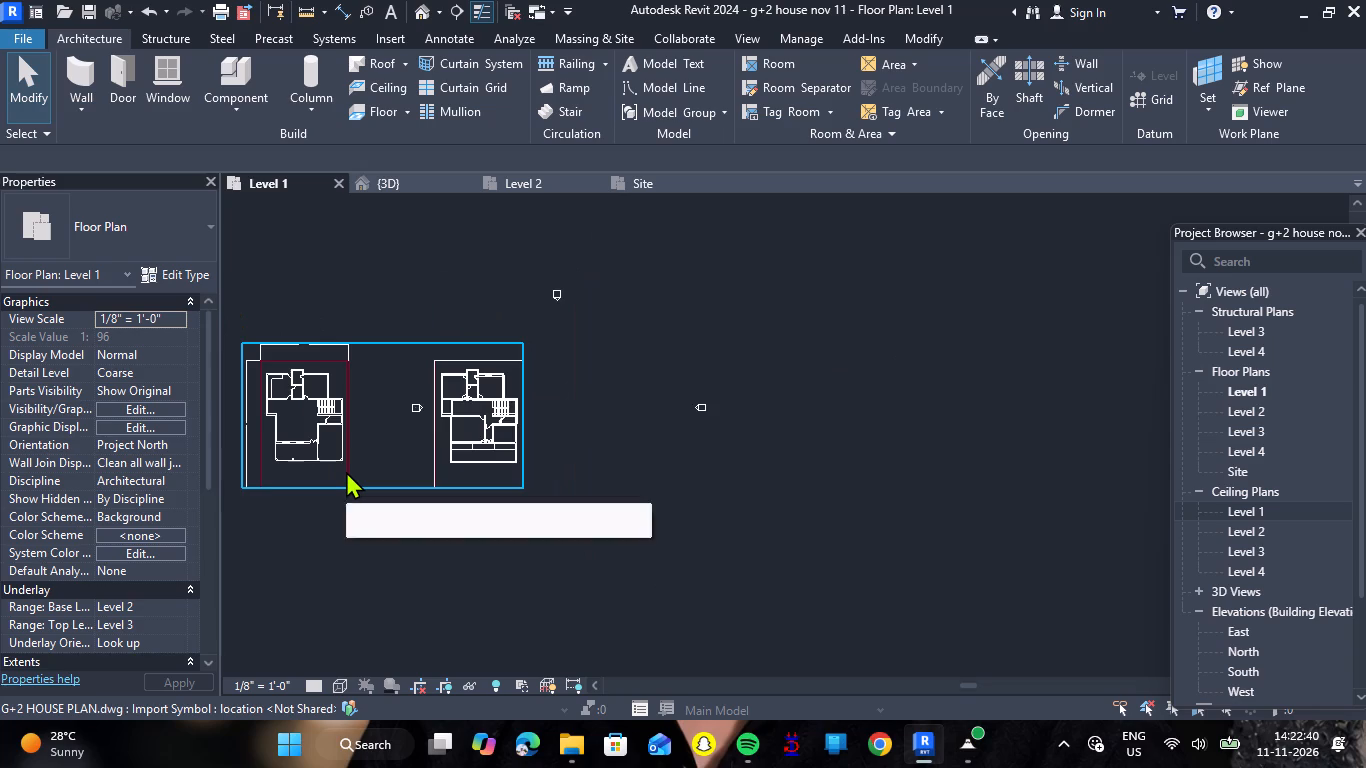
pyautogui.scroll(-2, 346, 471)
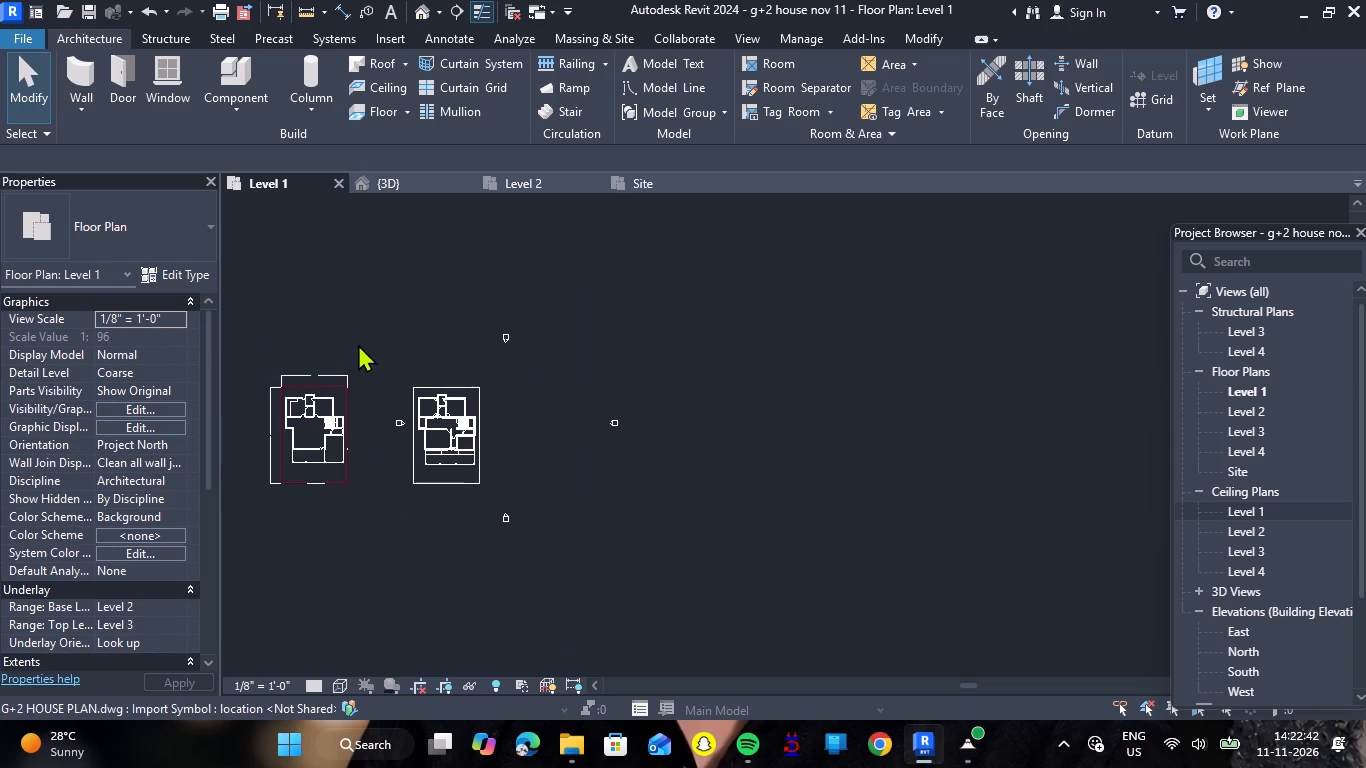
pyautogui.scroll(4, 251, 420)
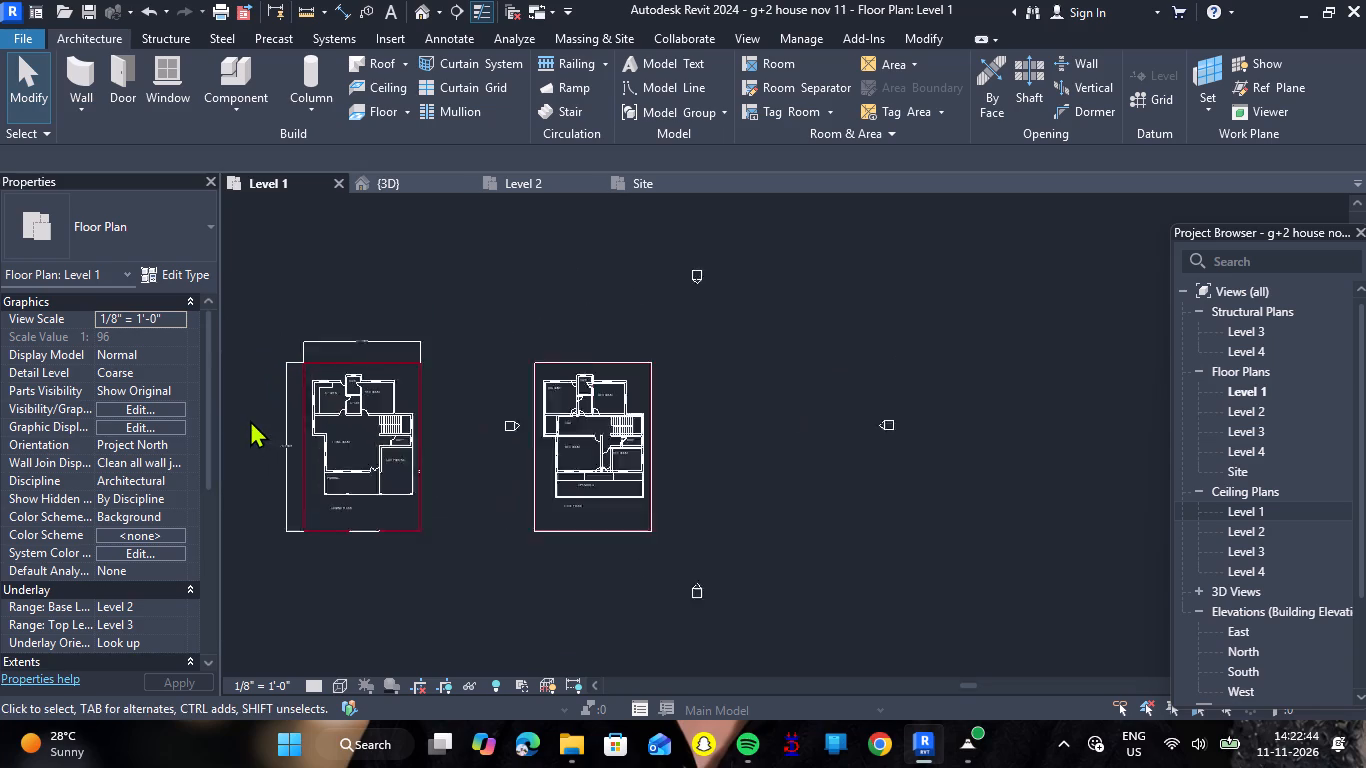
pyautogui.scroll(3, 250, 420)
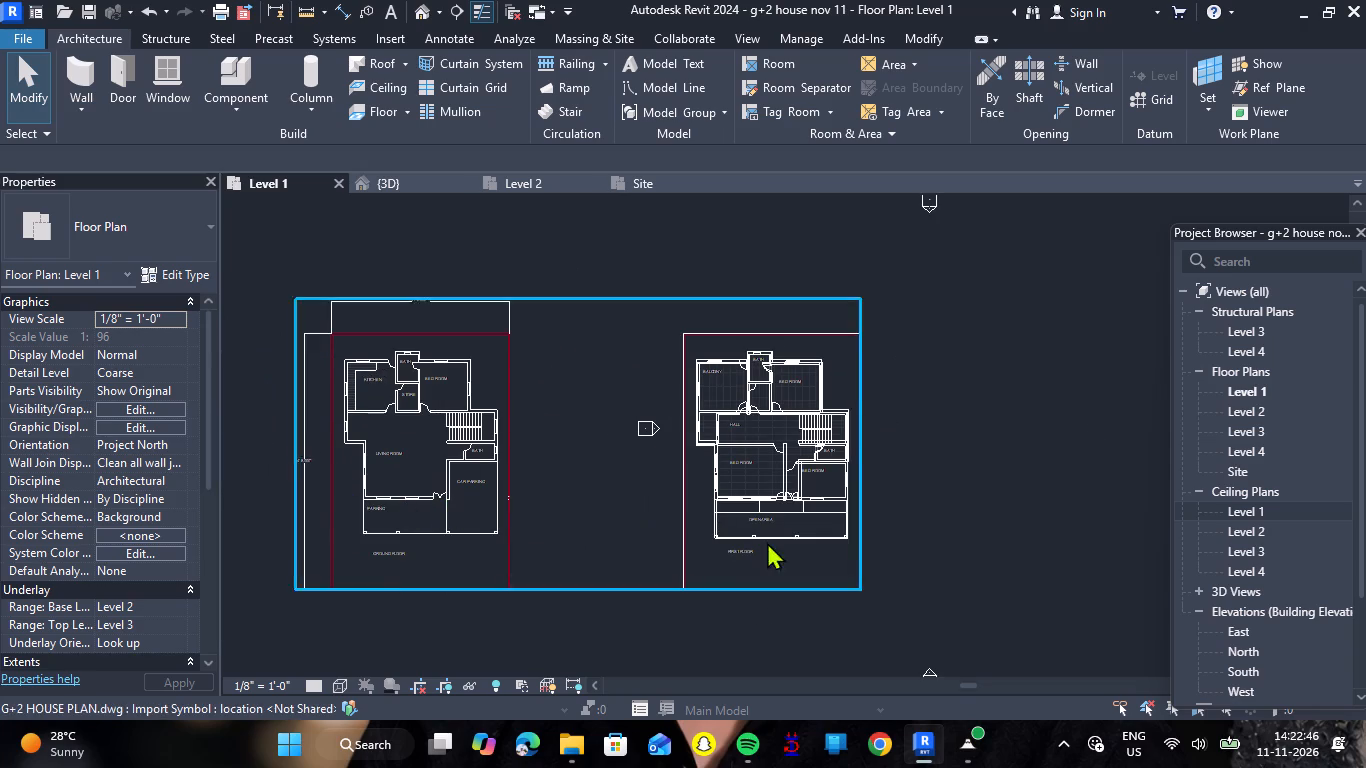
pyautogui.scroll(7, 906, 535)
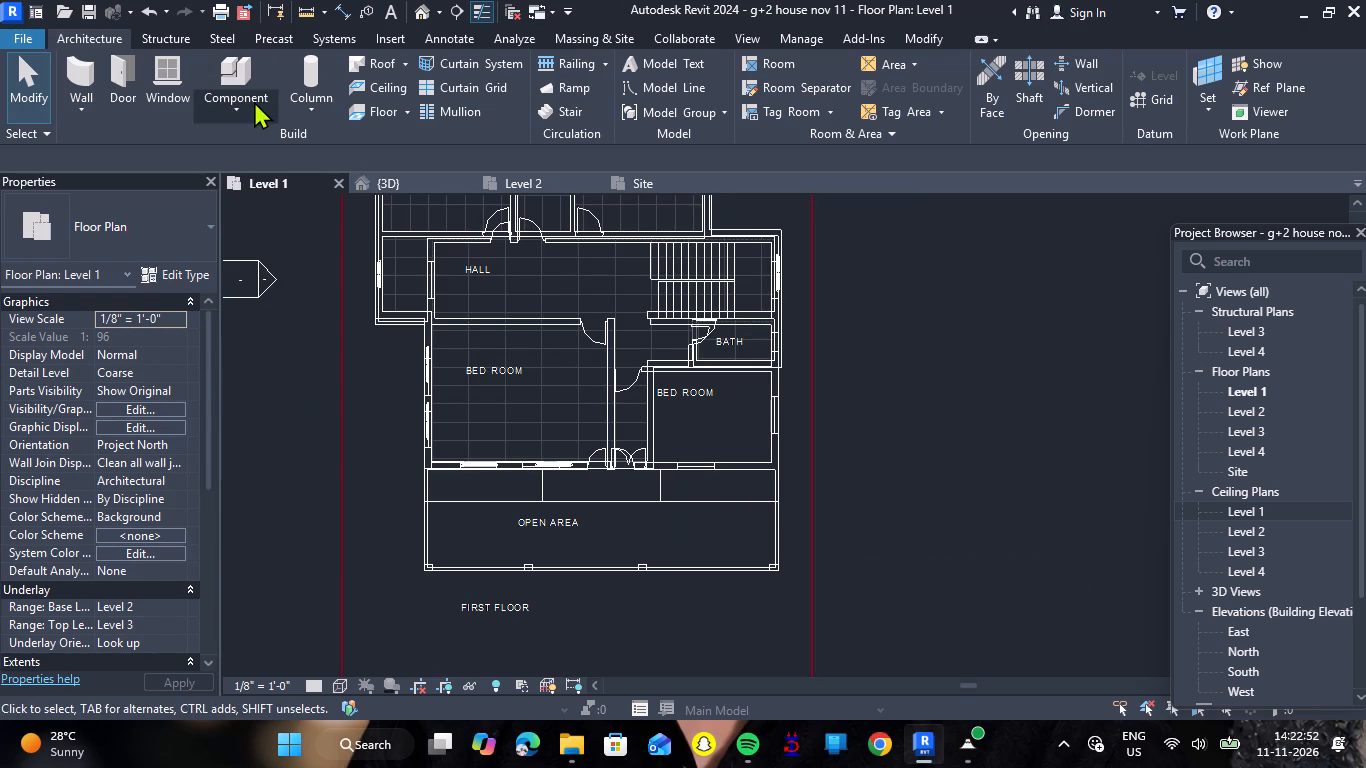
pyautogui.click(360, 111)
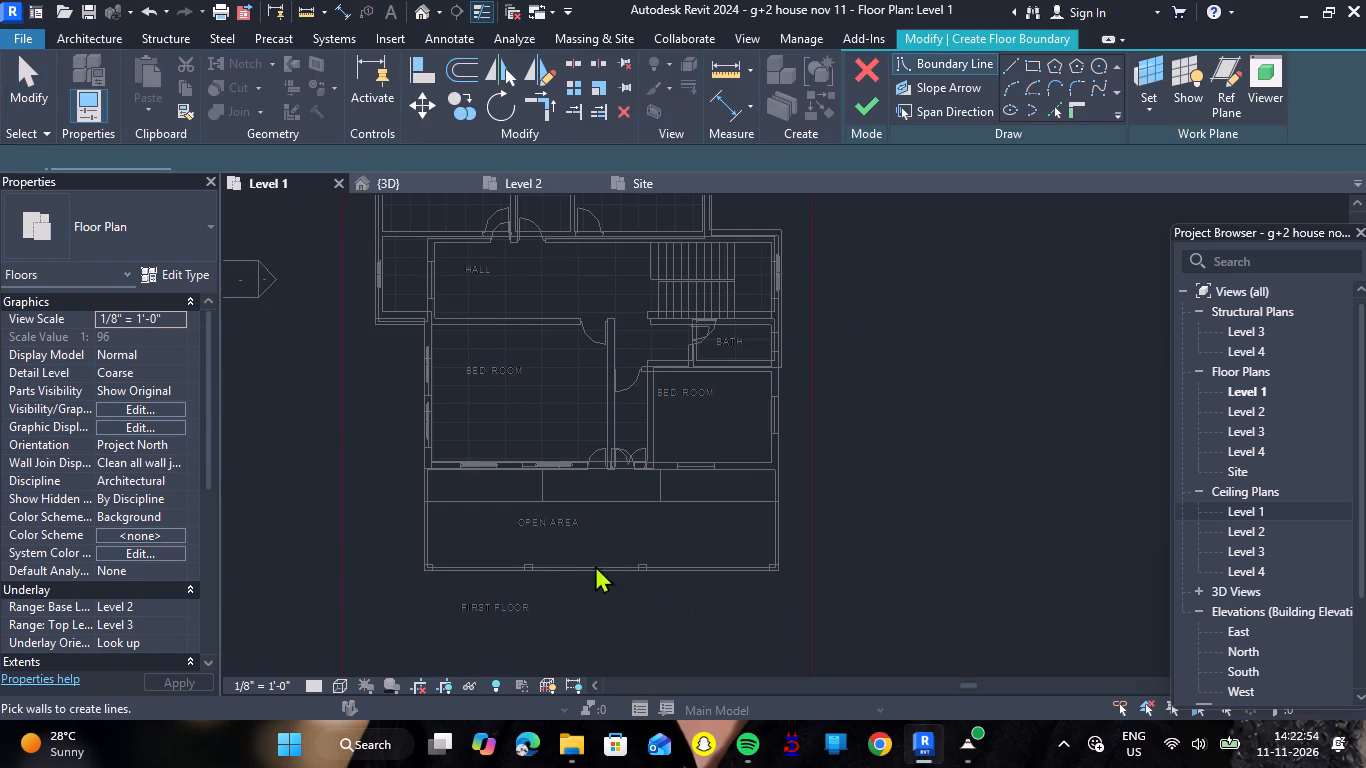
pyautogui.click(1045, 108)
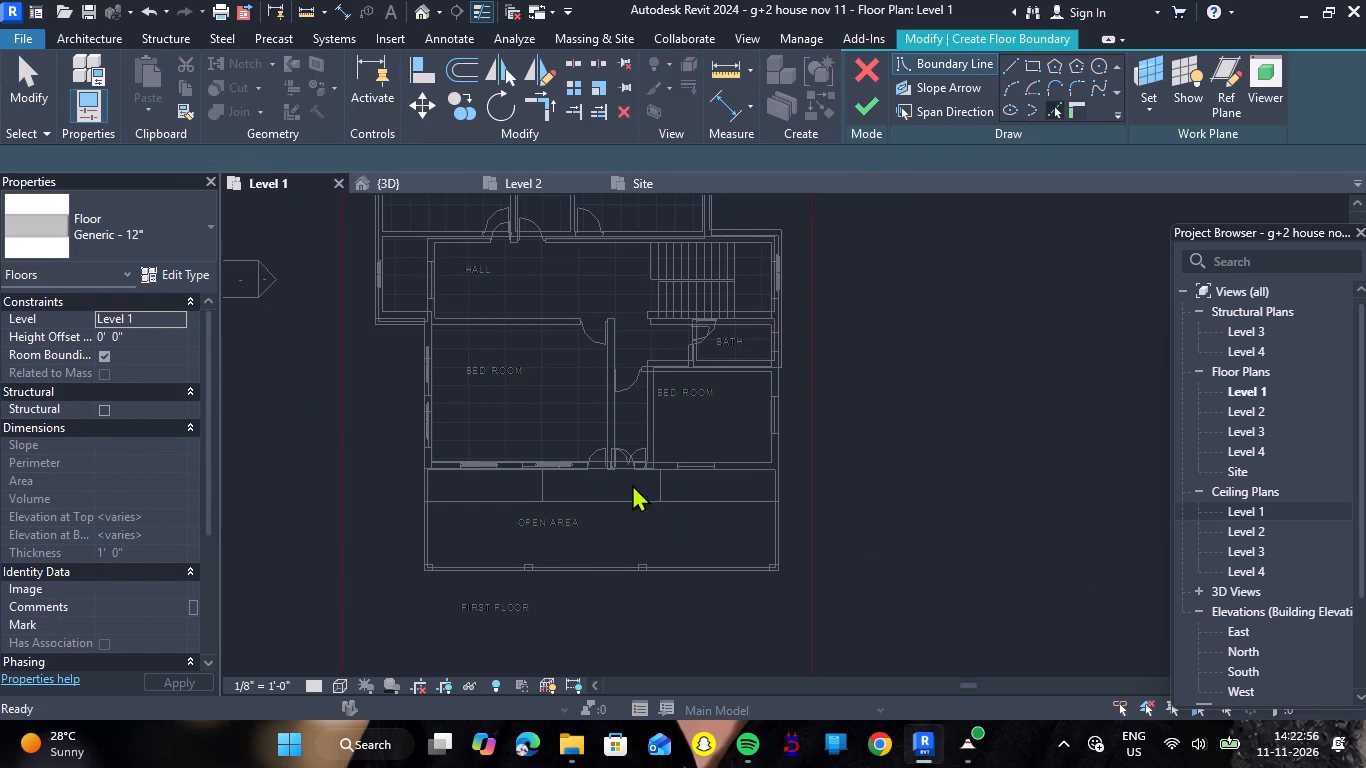
pyautogui.click(544, 577)
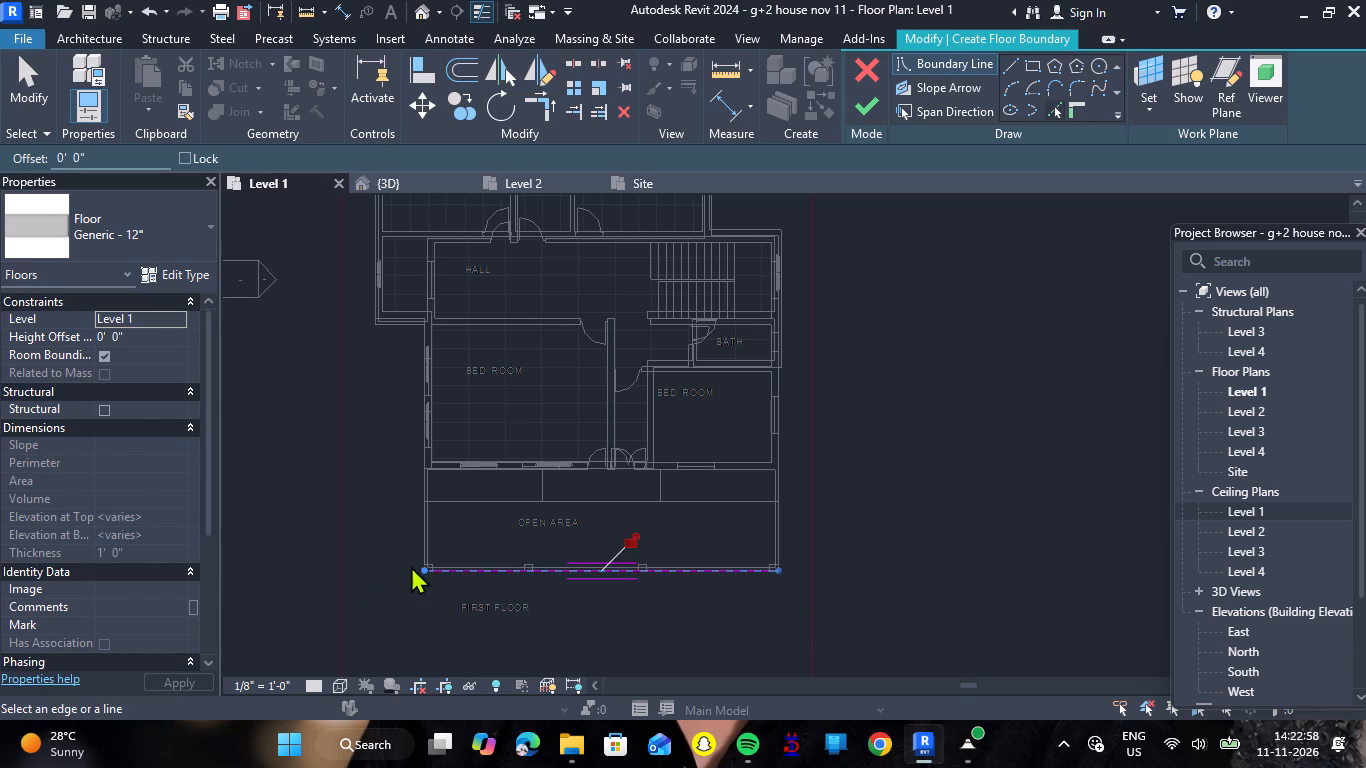
pyautogui.scroll(5, 408, 558)
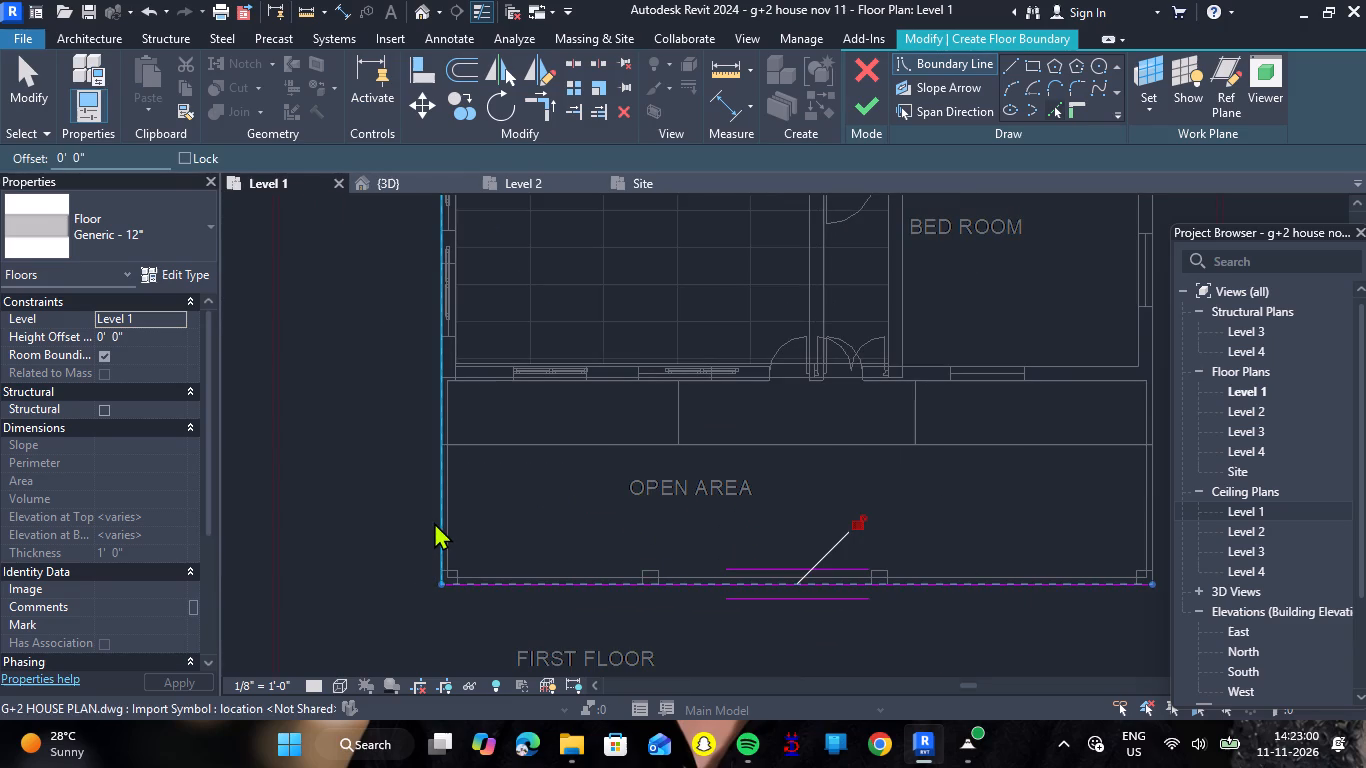
pyautogui.click(434, 522)
# Pick floor boundary lines along the outer left wall of the hall and balcony and the short return beside the left bedroom.
pyautogui.scroll(-7, 419, 424)
pyautogui.scroll(7, 402, 250)
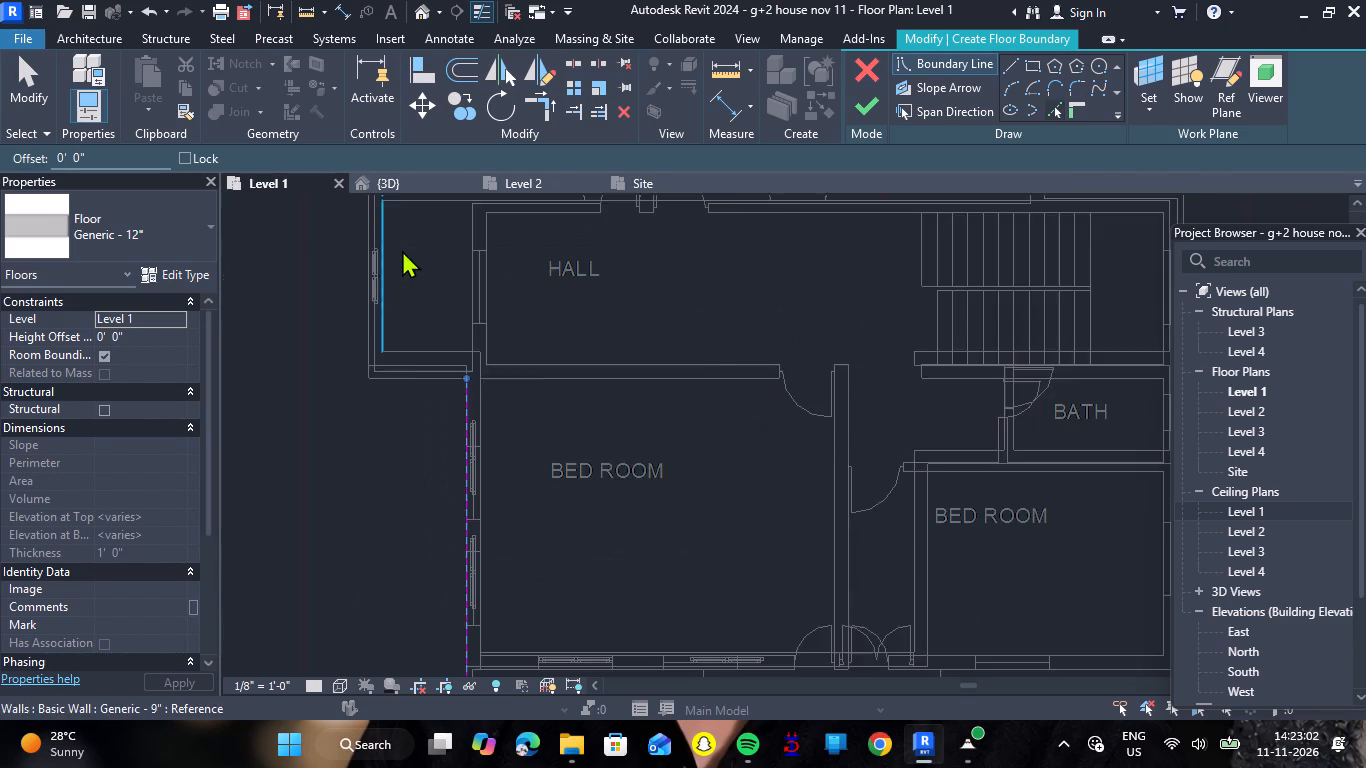
pyautogui.scroll(8, 401, 341)
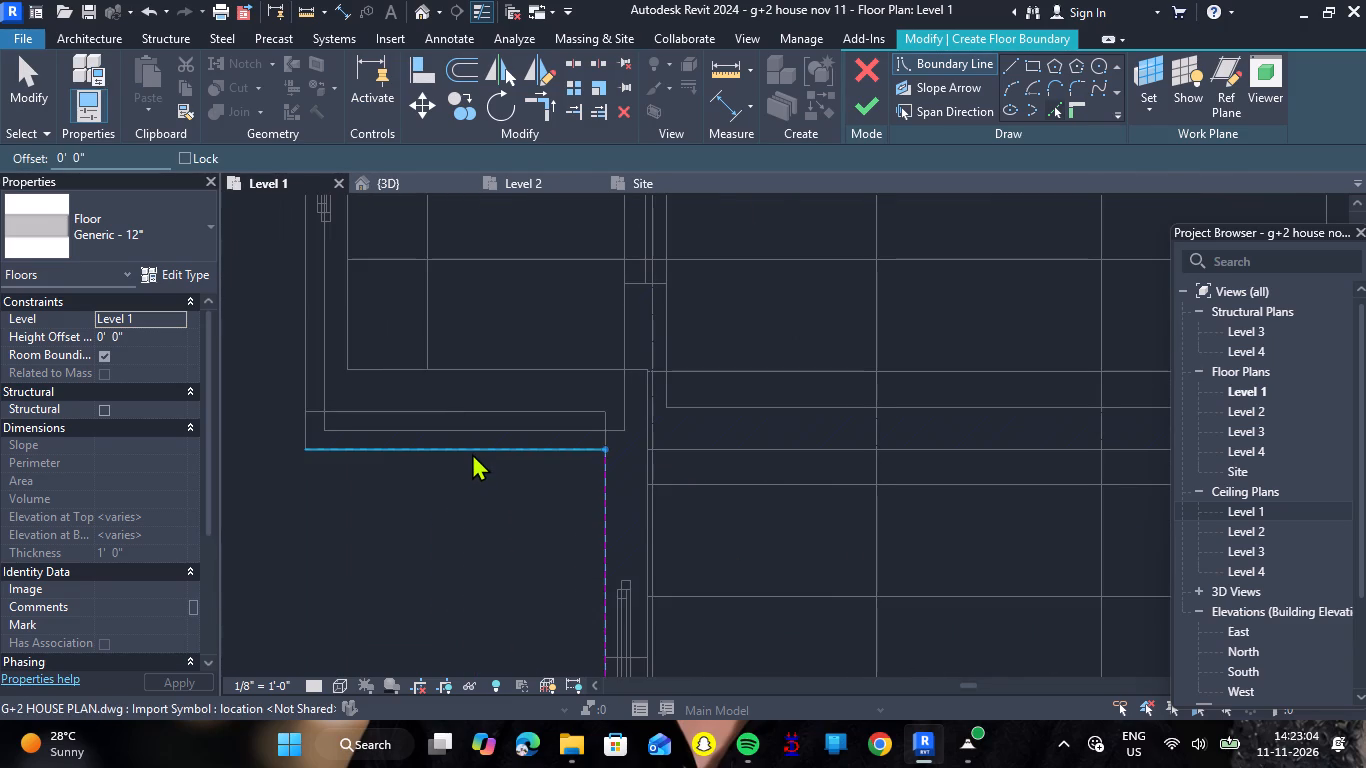
pyautogui.scroll(-1, 472, 453)
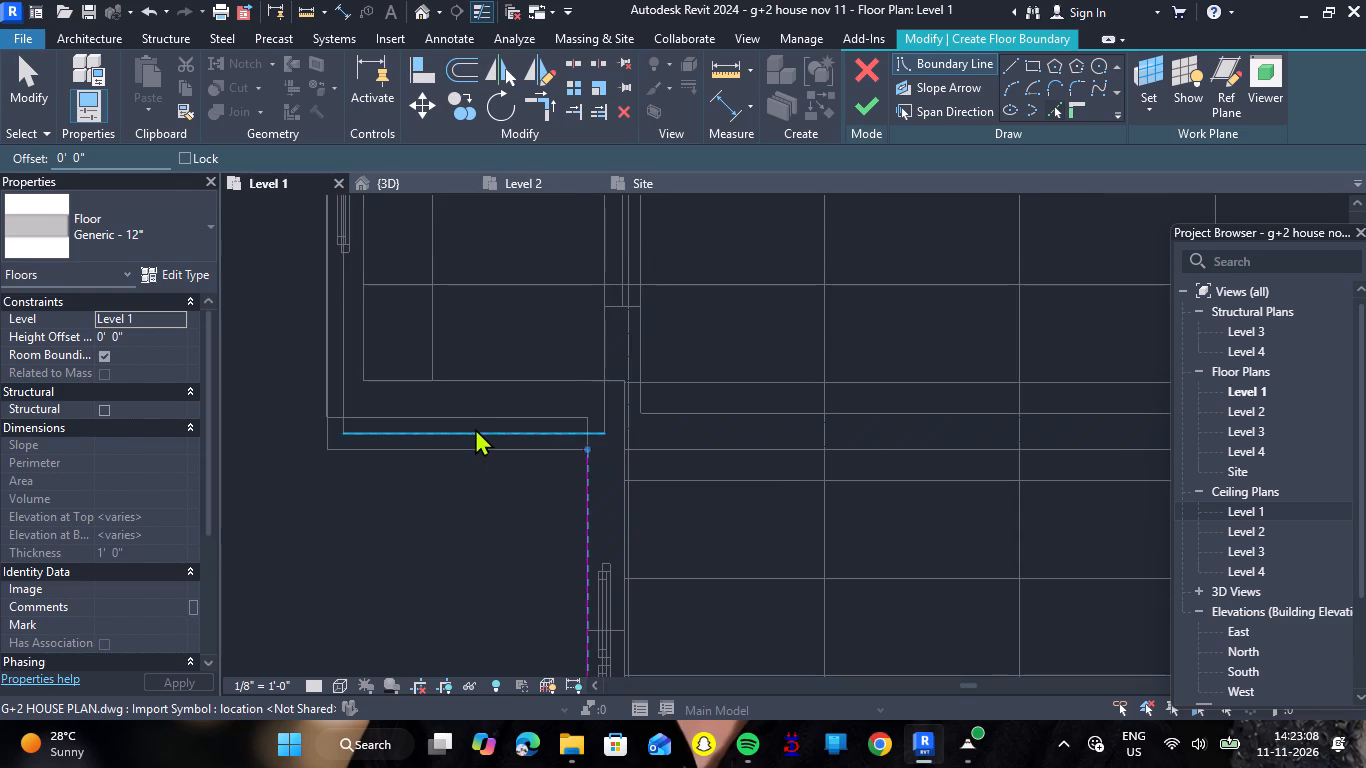
pyautogui.scroll(-7, 471, 377)
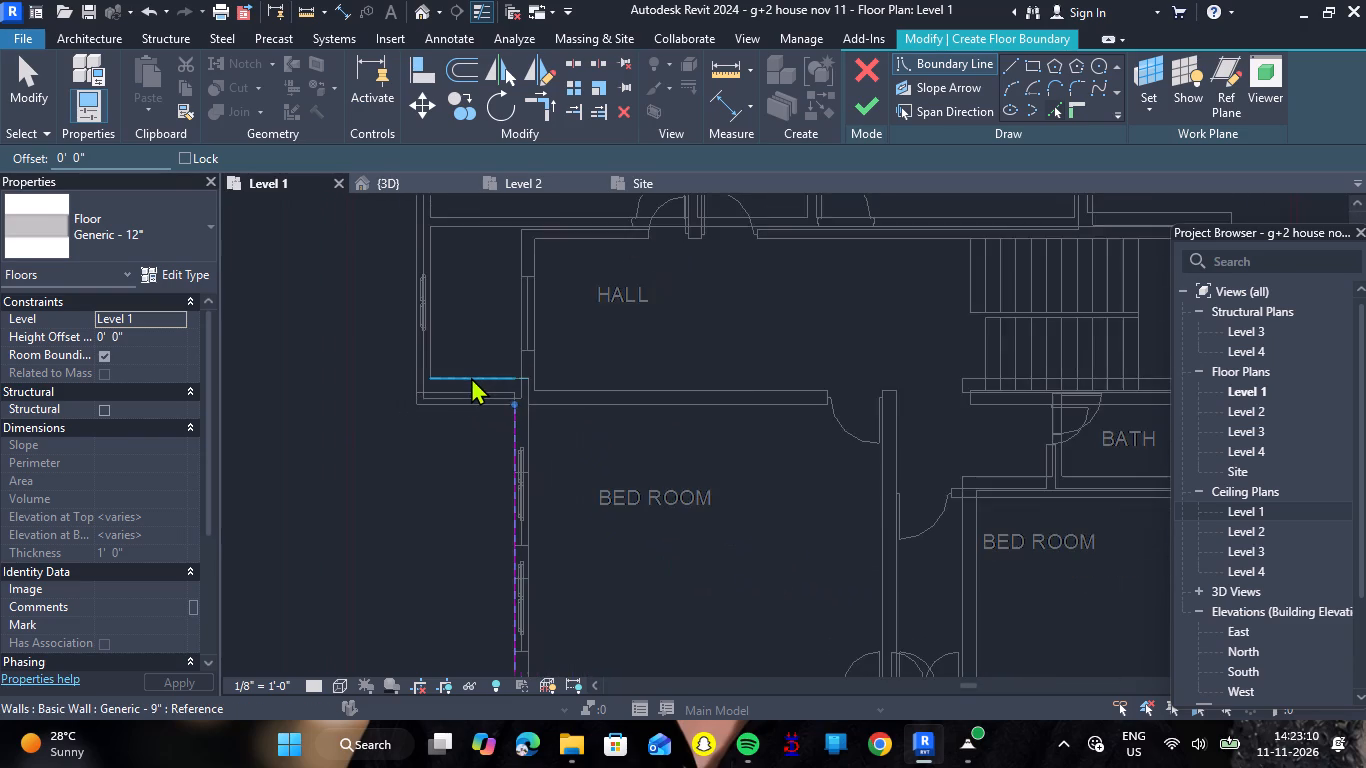
pyautogui.scroll(-8, 471, 377)
pyautogui.scroll(3, 489, 285)
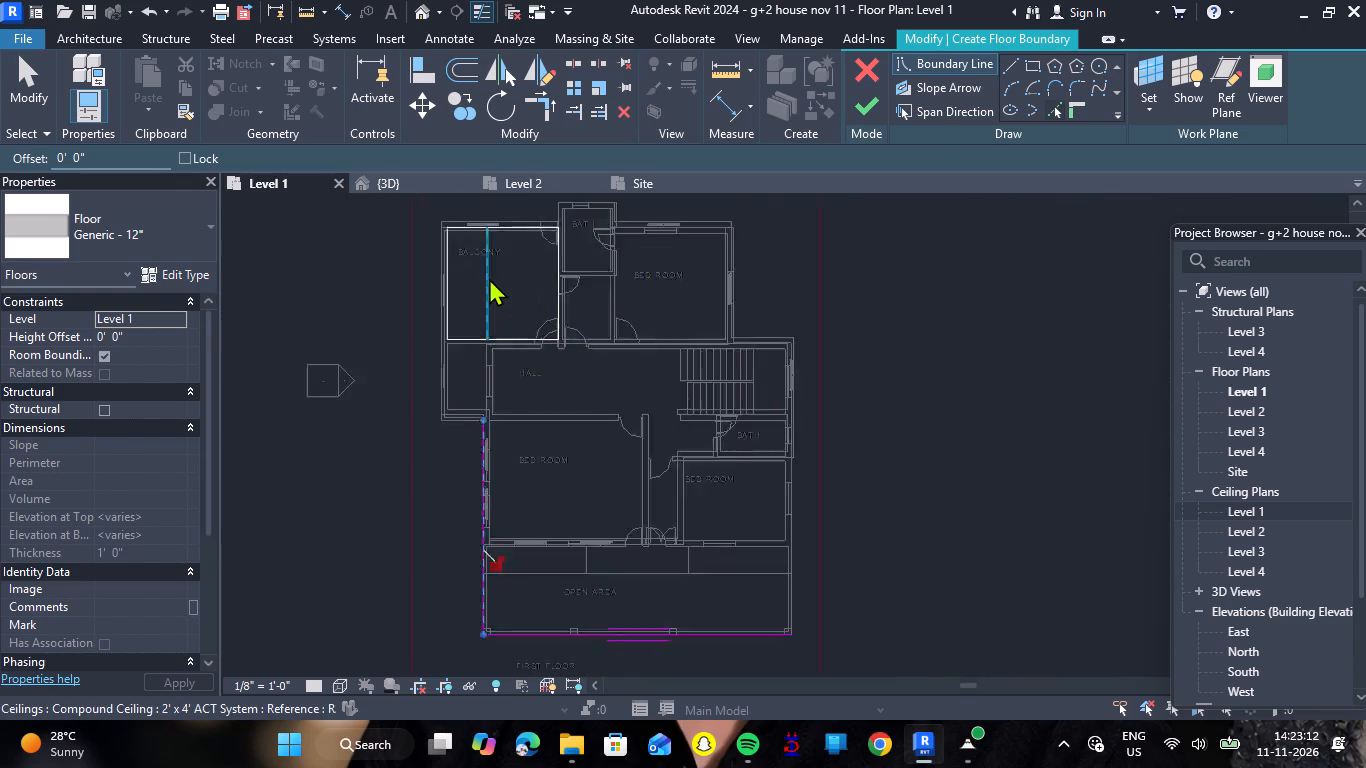
pyautogui.scroll(3, 489, 278)
pyautogui.scroll(4, 390, 569)
pyautogui.scroll(-1, 485, 339)
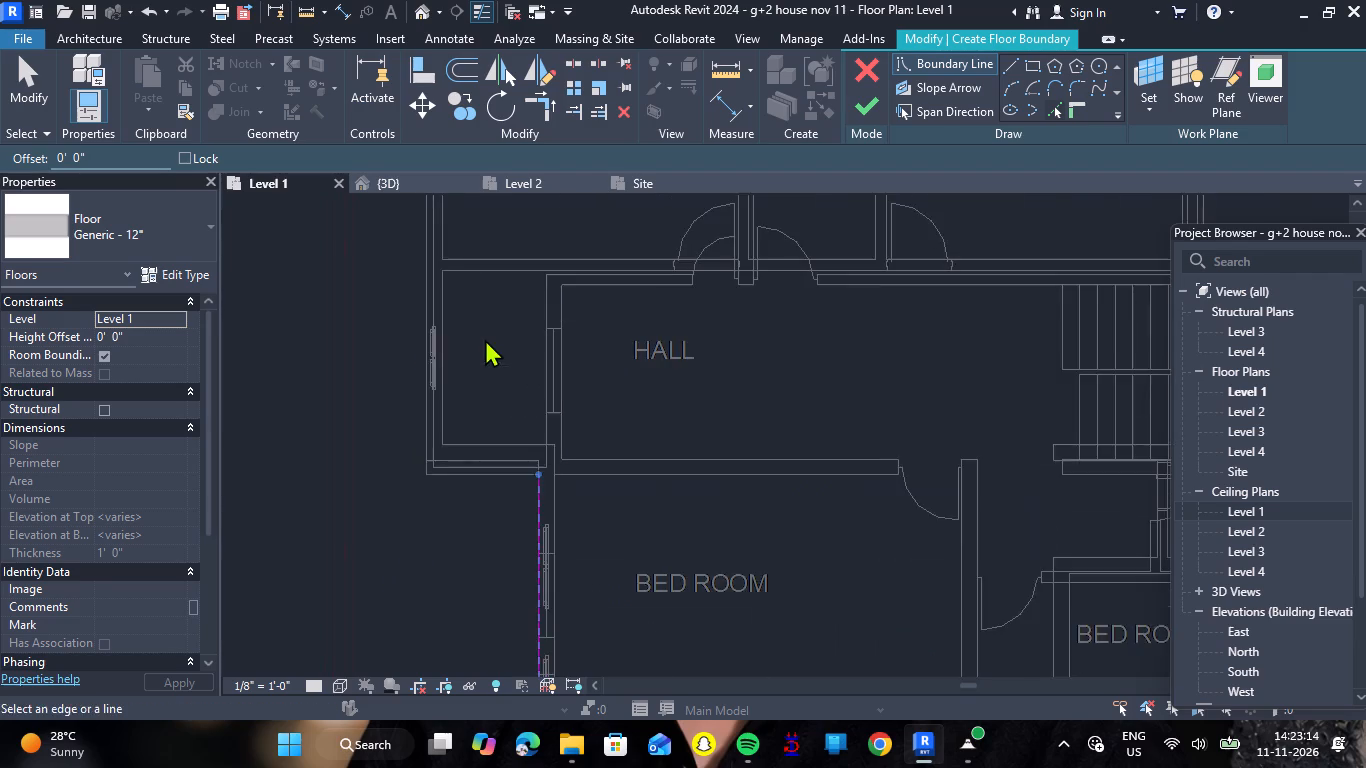
pyautogui.scroll(-5, 485, 339)
pyautogui.scroll(3, 476, 346)
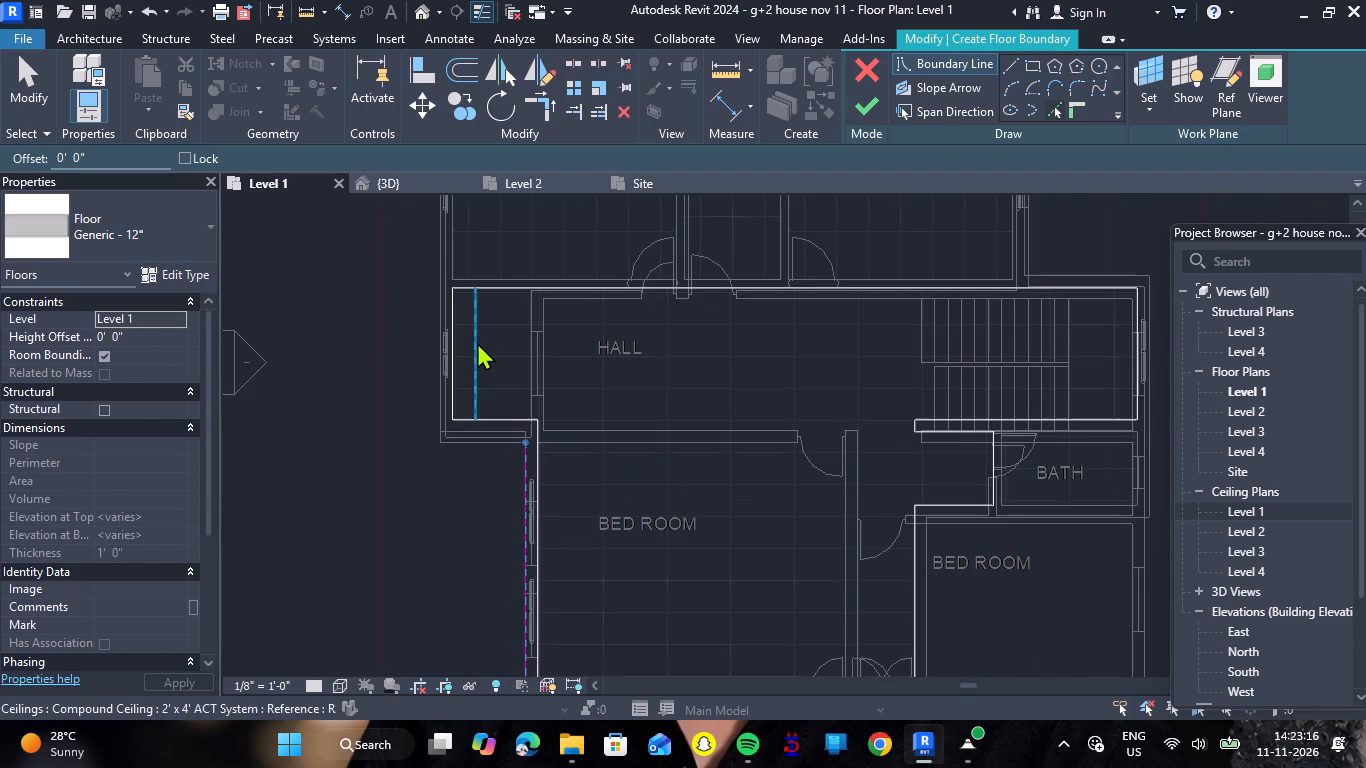
pyautogui.scroll(1, 477, 342)
pyautogui.scroll(-3, 477, 342)
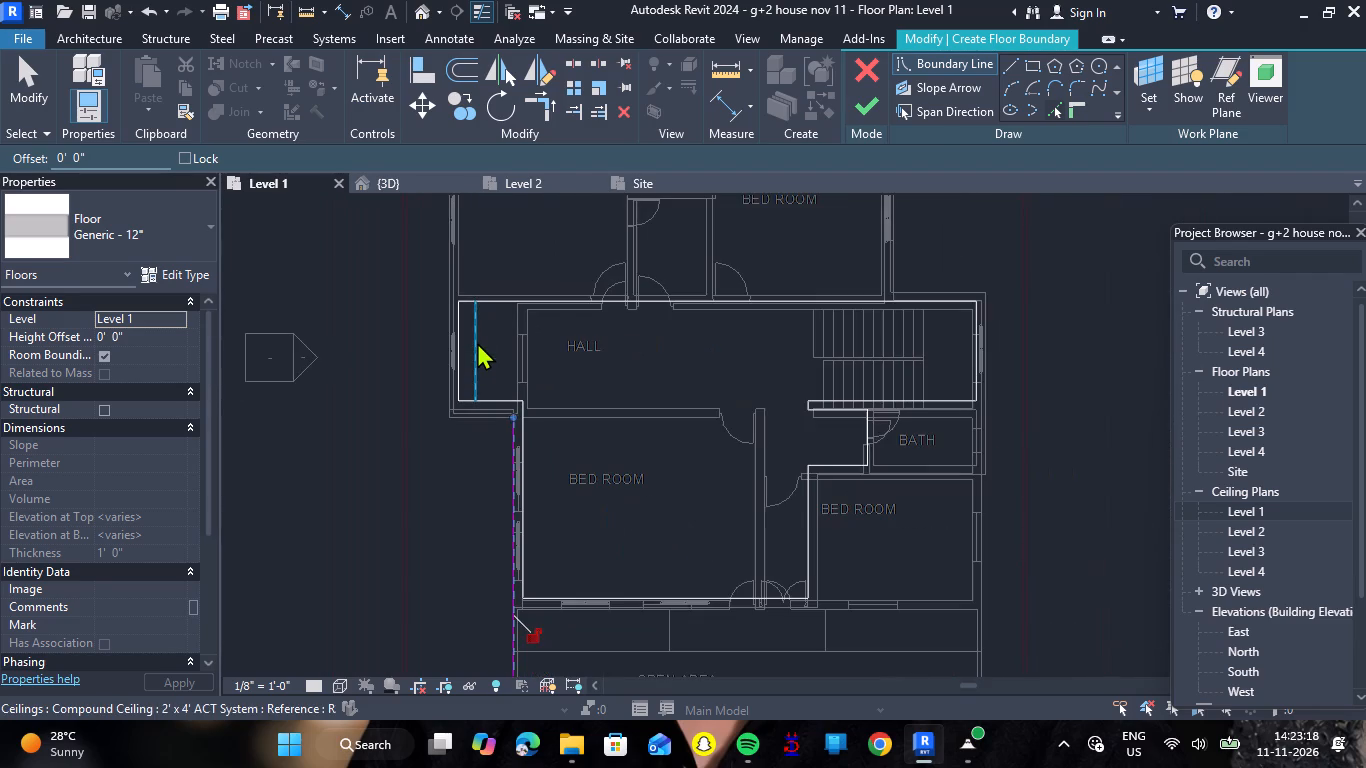
pyautogui.scroll(5, 485, 330)
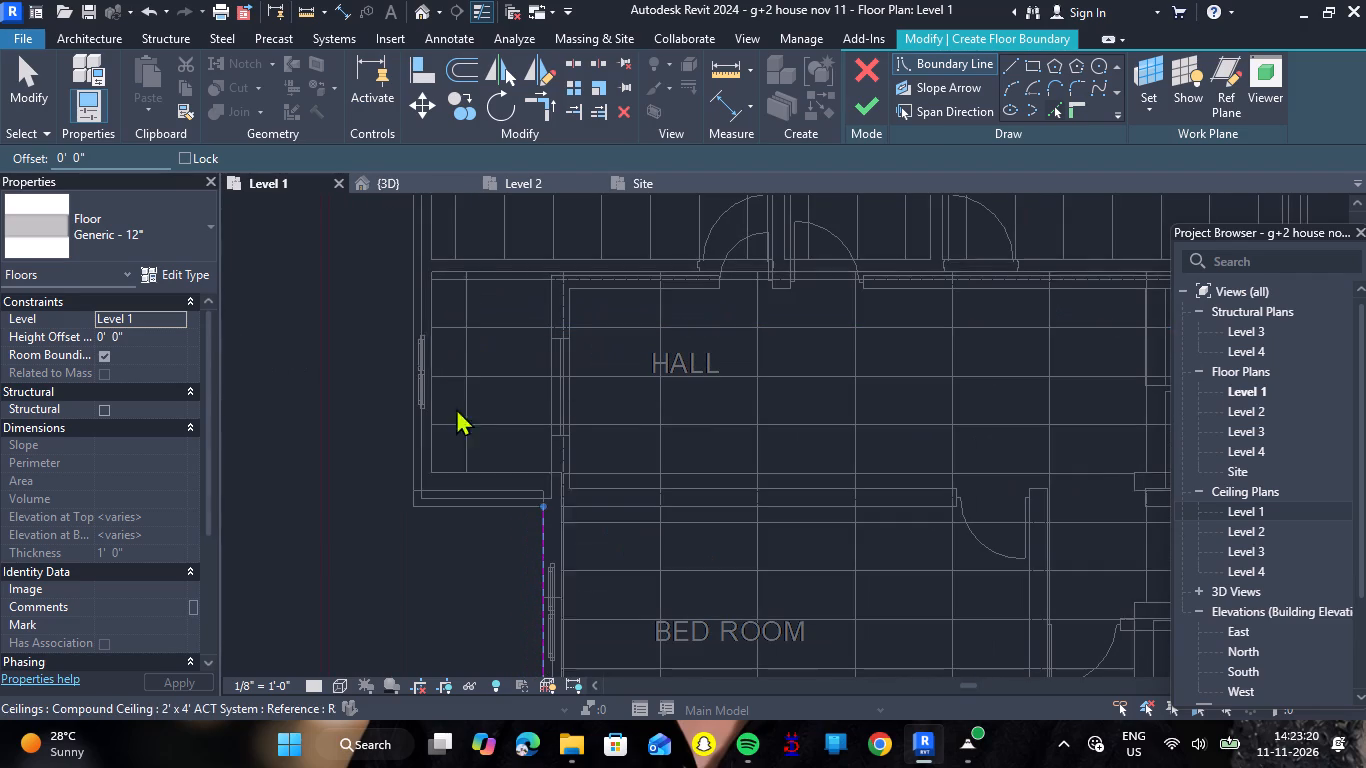
pyautogui.scroll(10, 515, 521)
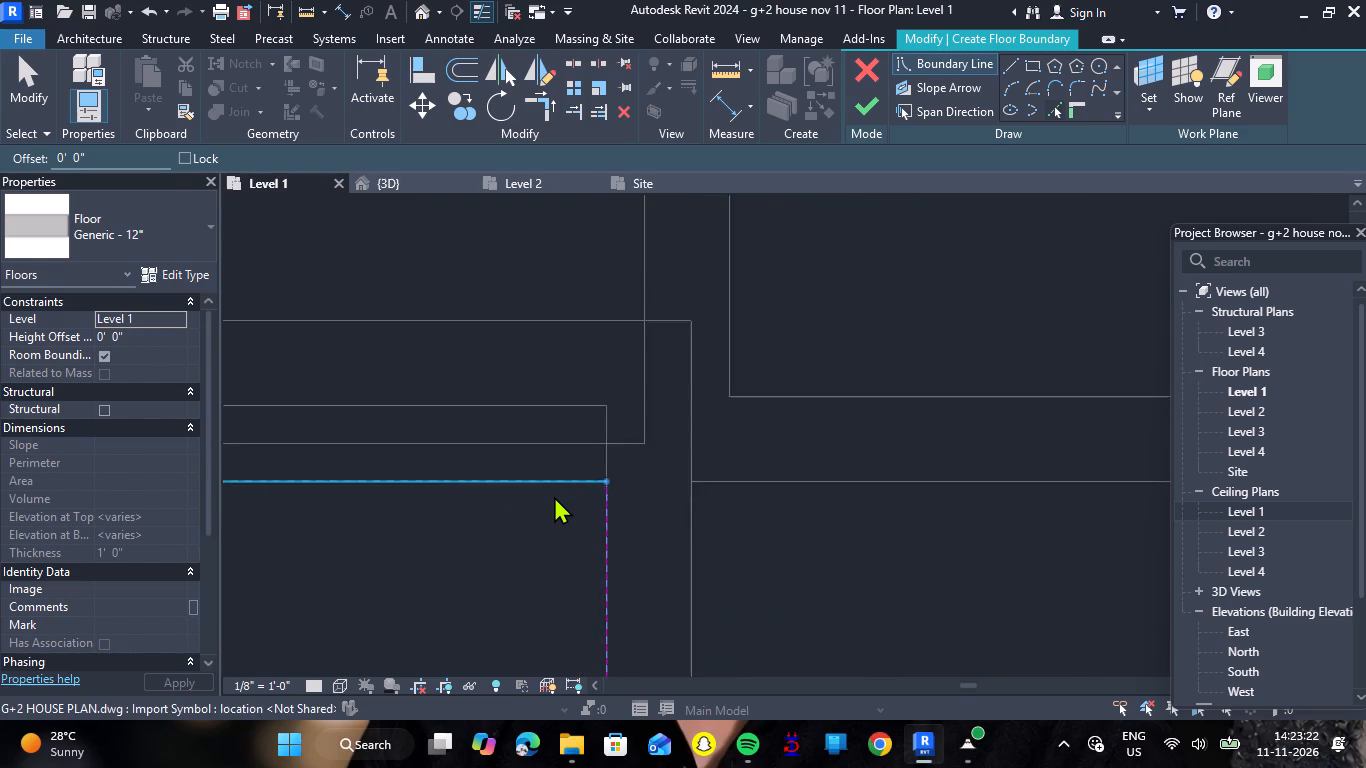
pyautogui.scroll(3, 554, 496)
pyautogui.scroll(-1, 554, 496)
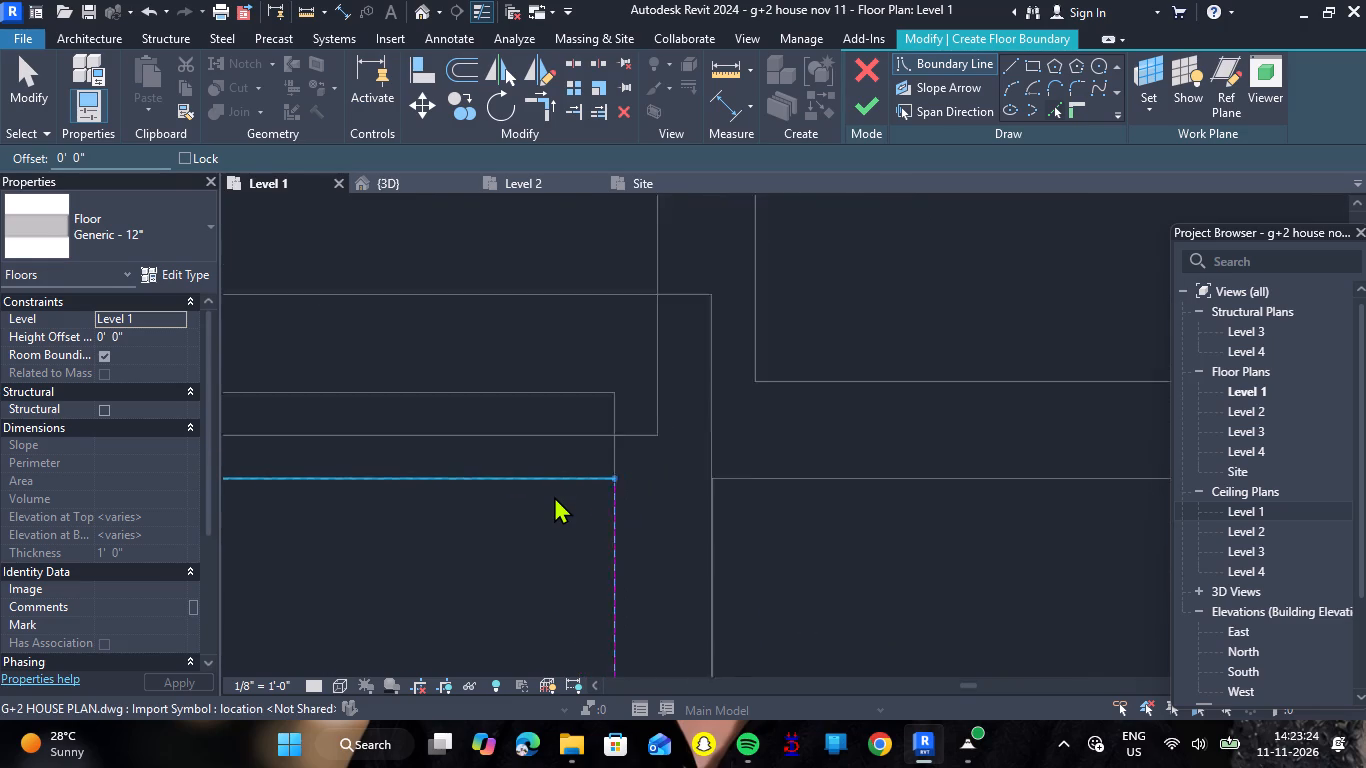
pyautogui.scroll(-9, 554, 496)
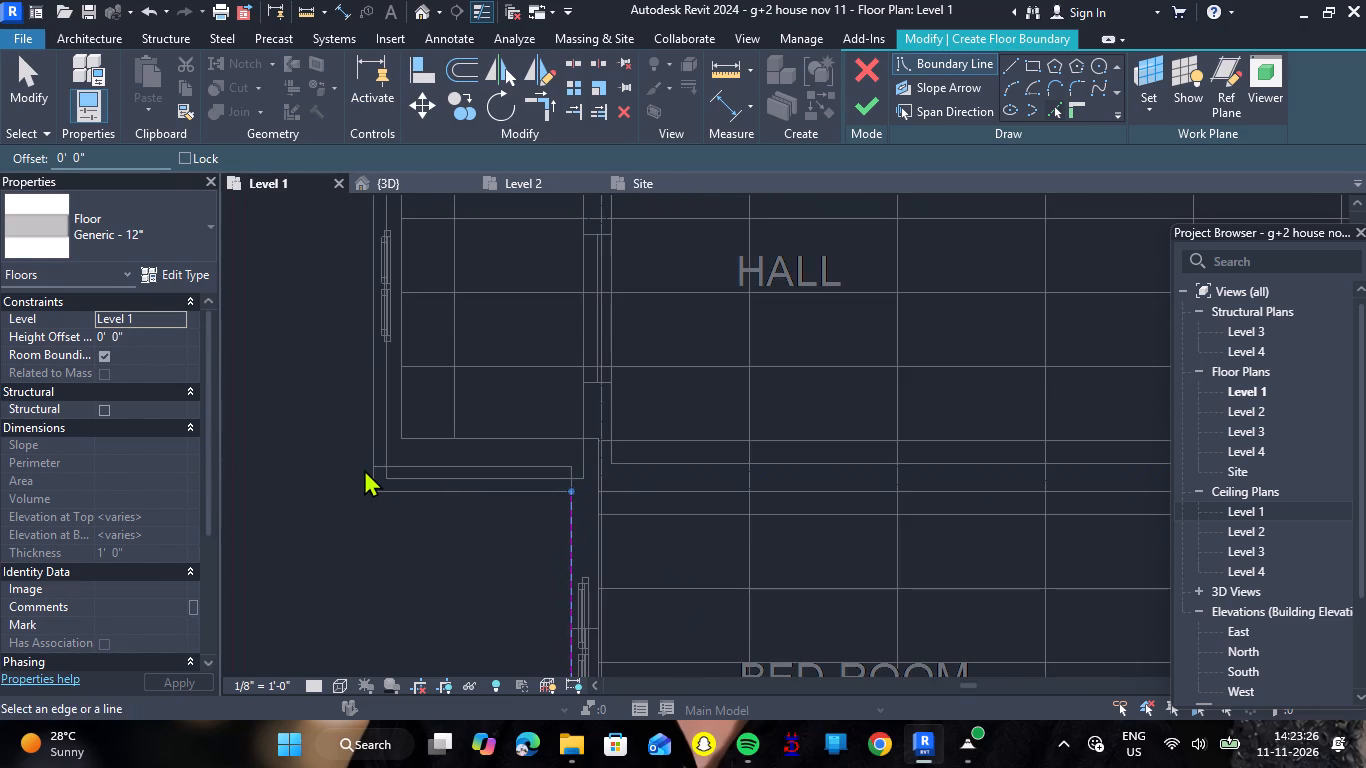
pyautogui.click(372, 480)
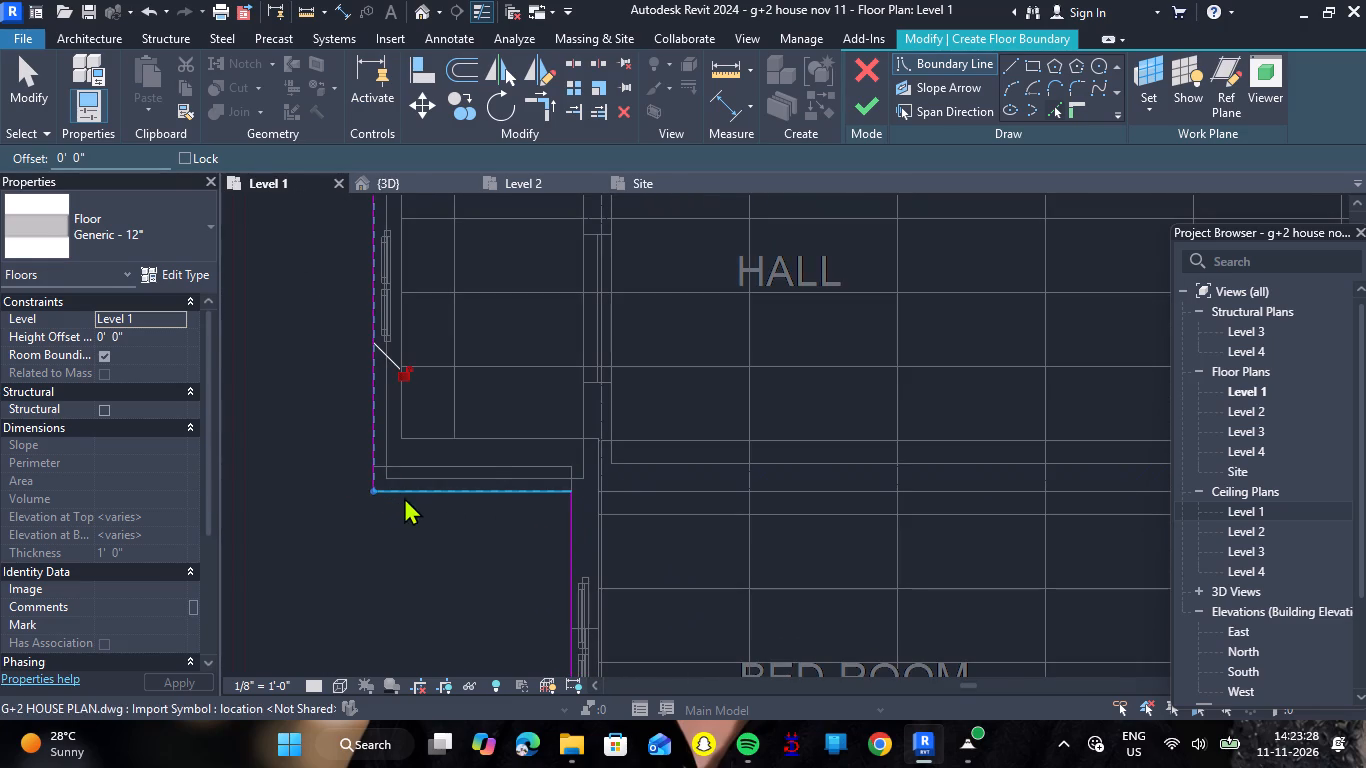
pyautogui.click(404, 497)
# Pick a floor boundary line along the balcony's upper edge in the imported first-floor plan.
pyautogui.scroll(-12, 381, 446)
pyautogui.scroll(14, 385, 275)
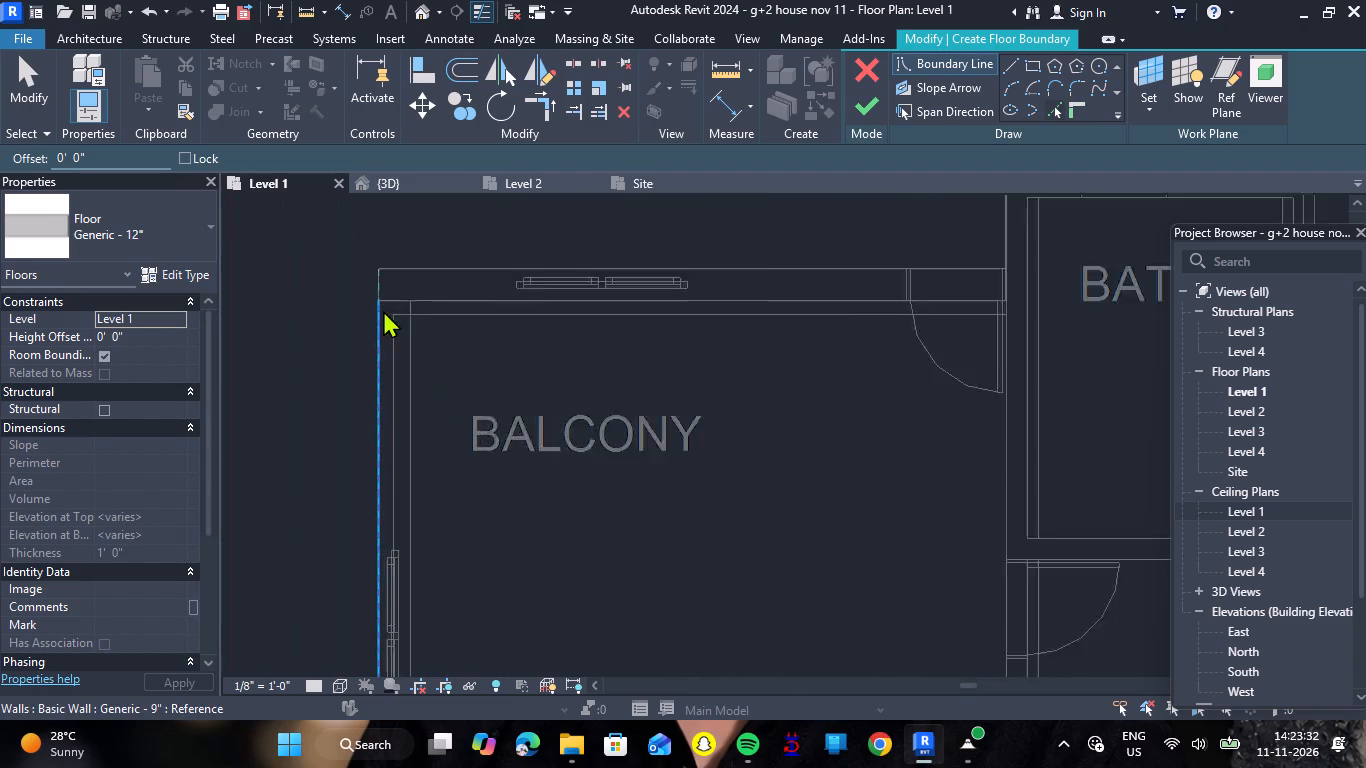
pyautogui.scroll(1, 383, 310)
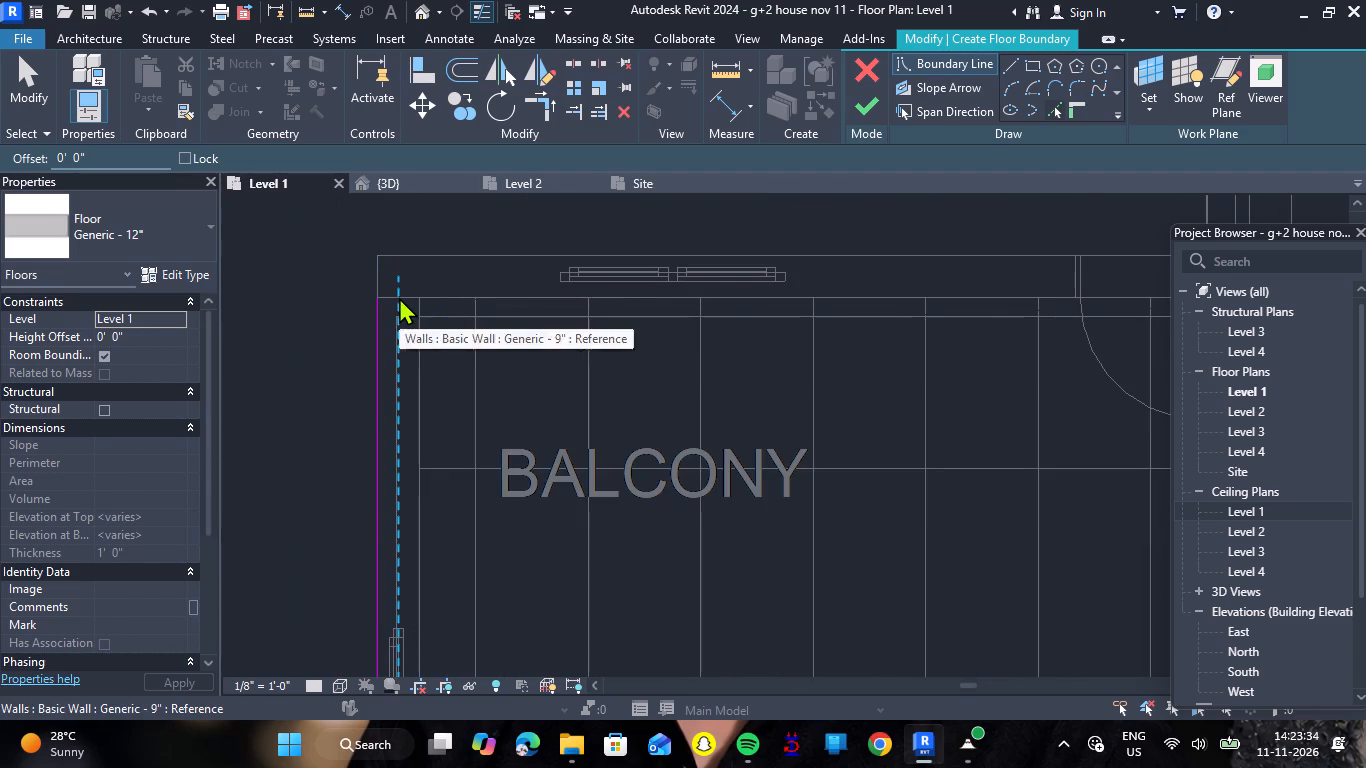
pyautogui.scroll(7, 399, 297)
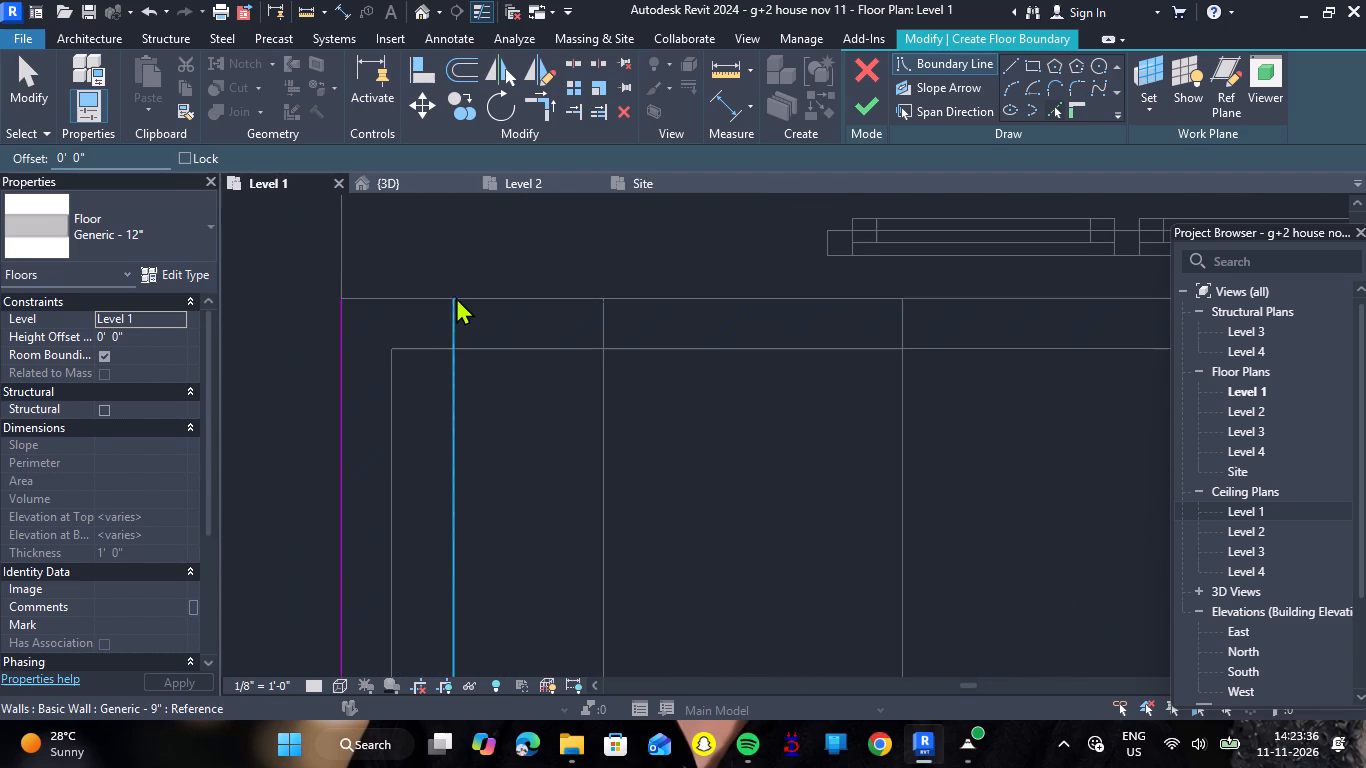
pyautogui.click(388, 298)
# Pick floor boundary lines along the three outer edges of the bath projecting between the balcony and the upper bedroom.
pyautogui.scroll(-6, 435, 304)
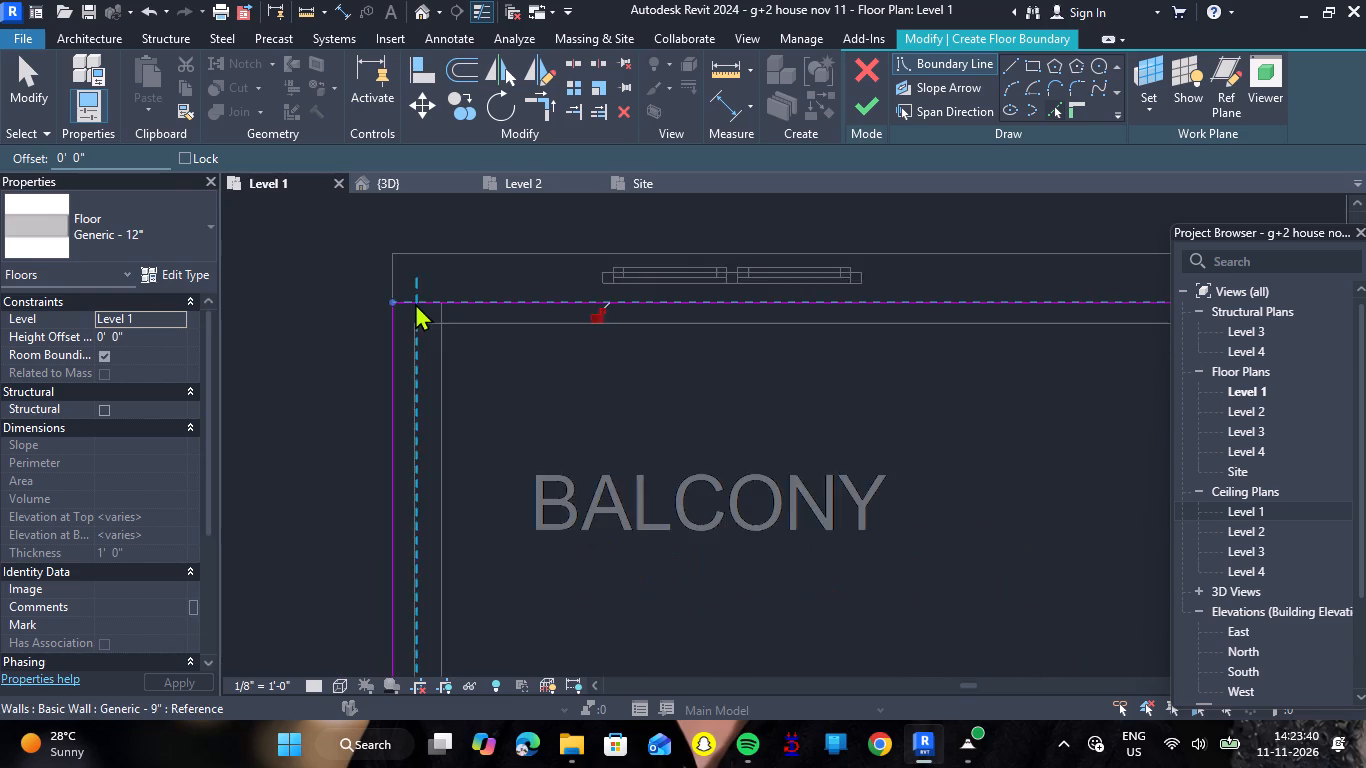
pyautogui.scroll(-5, 415, 302)
pyautogui.scroll(8, 895, 280)
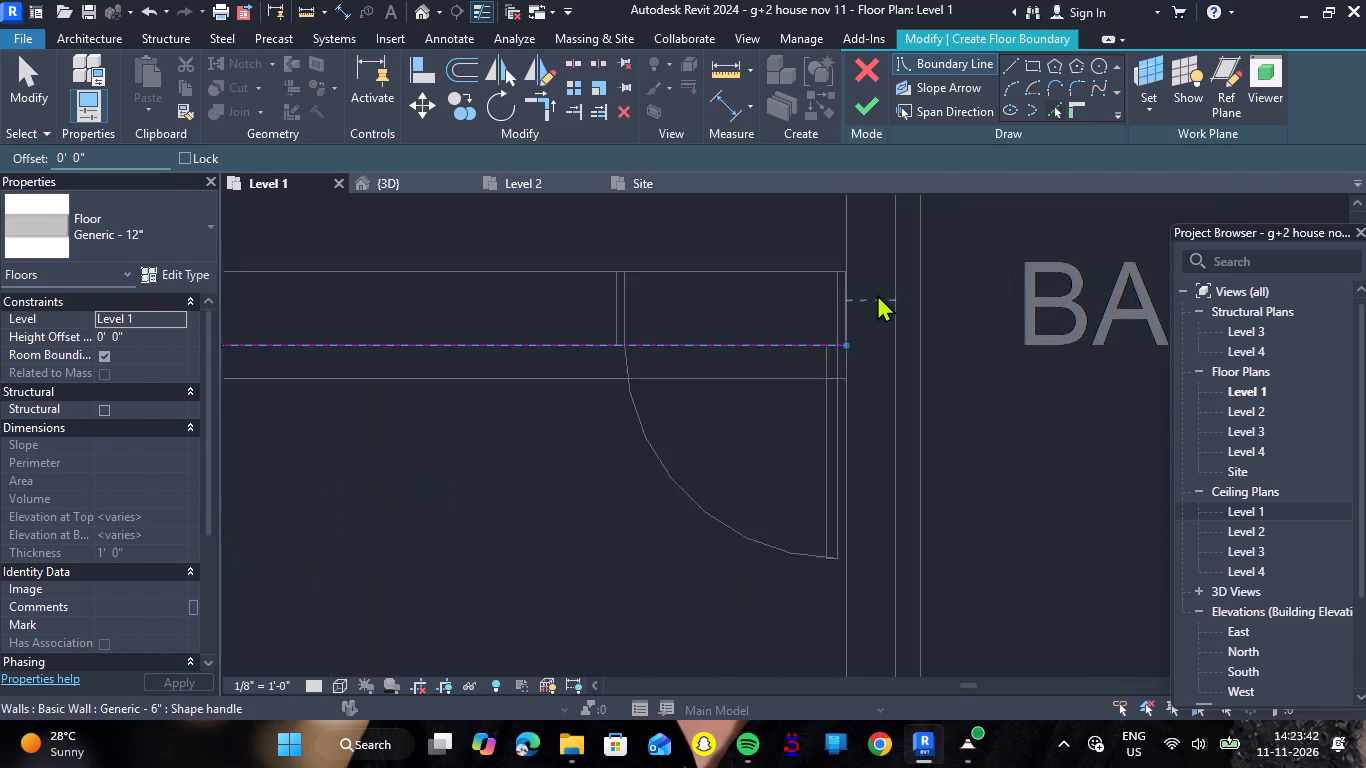
pyautogui.scroll(5, 877, 294)
pyautogui.scroll(-7, 821, 321)
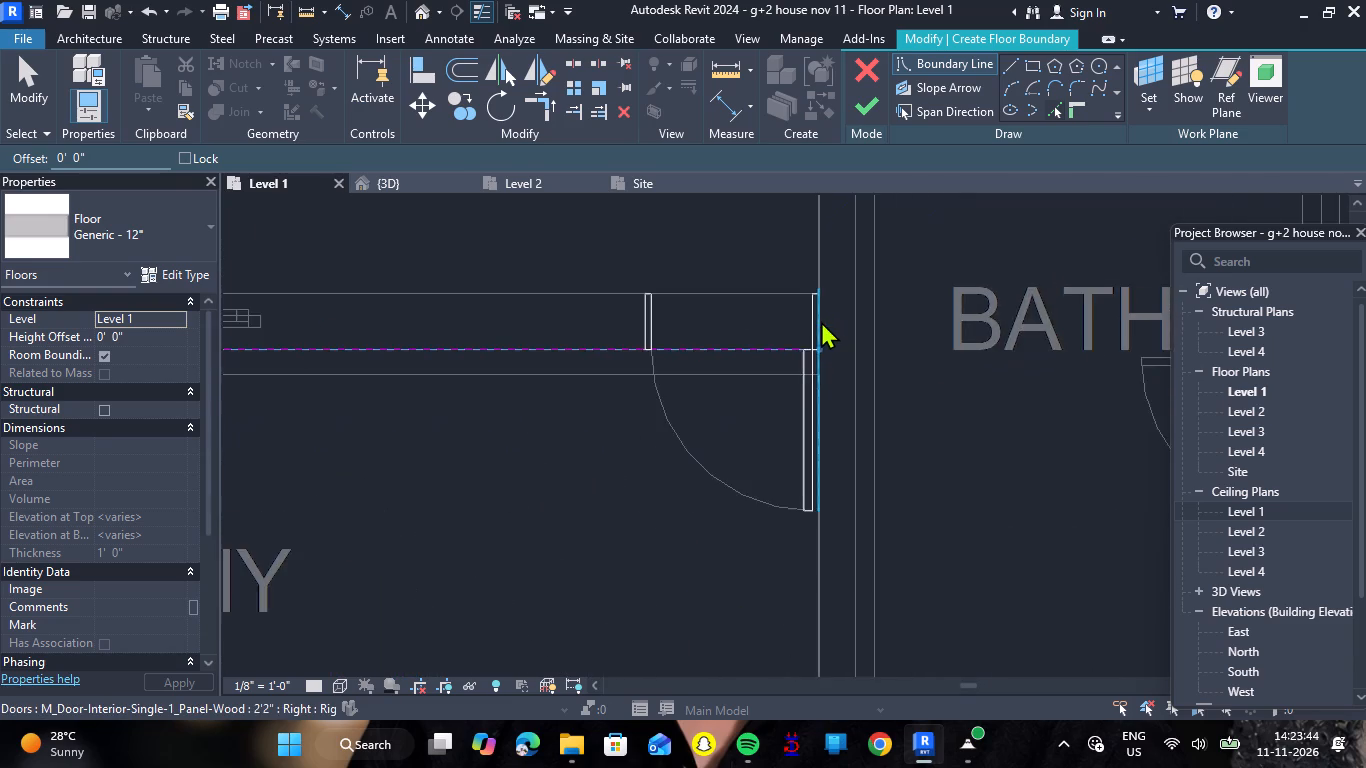
pyautogui.scroll(-7, 825, 318)
pyautogui.scroll(5, 821, 224)
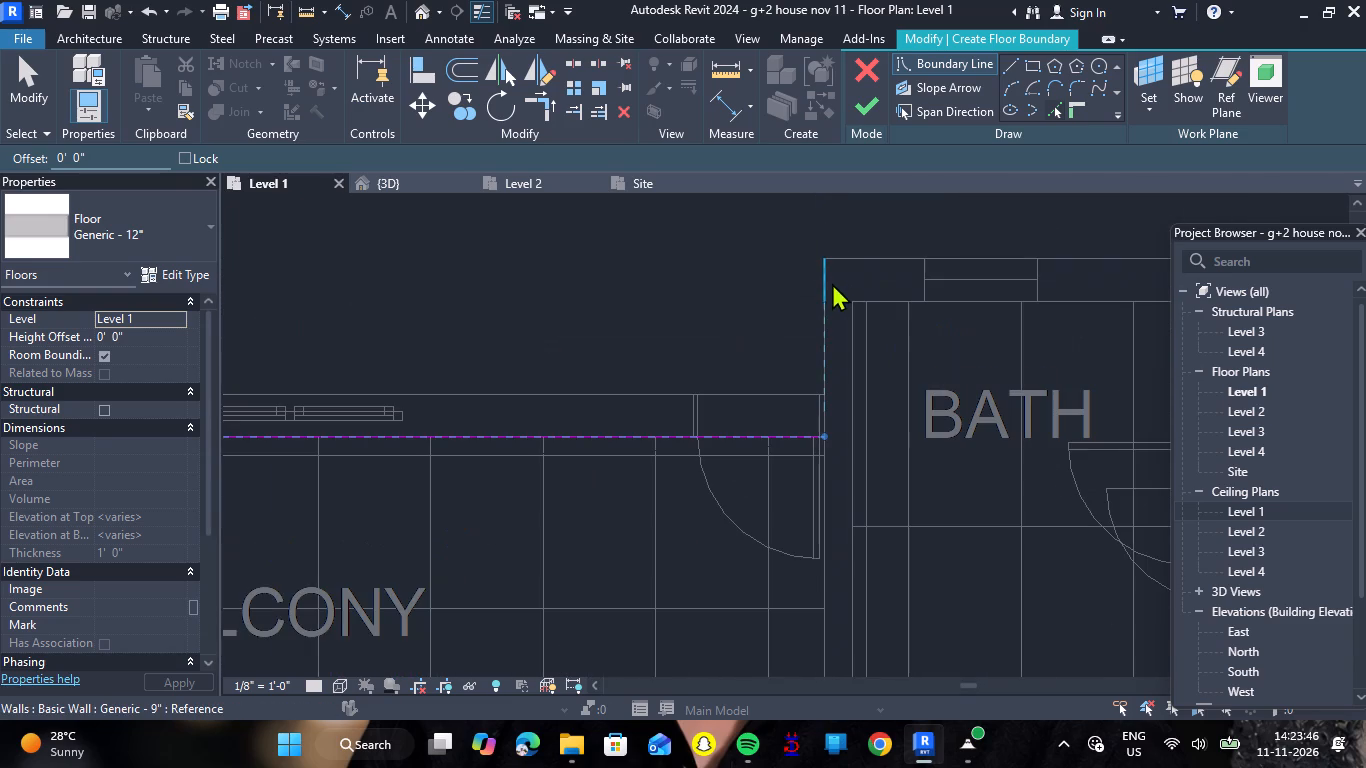
pyautogui.click(827, 290)
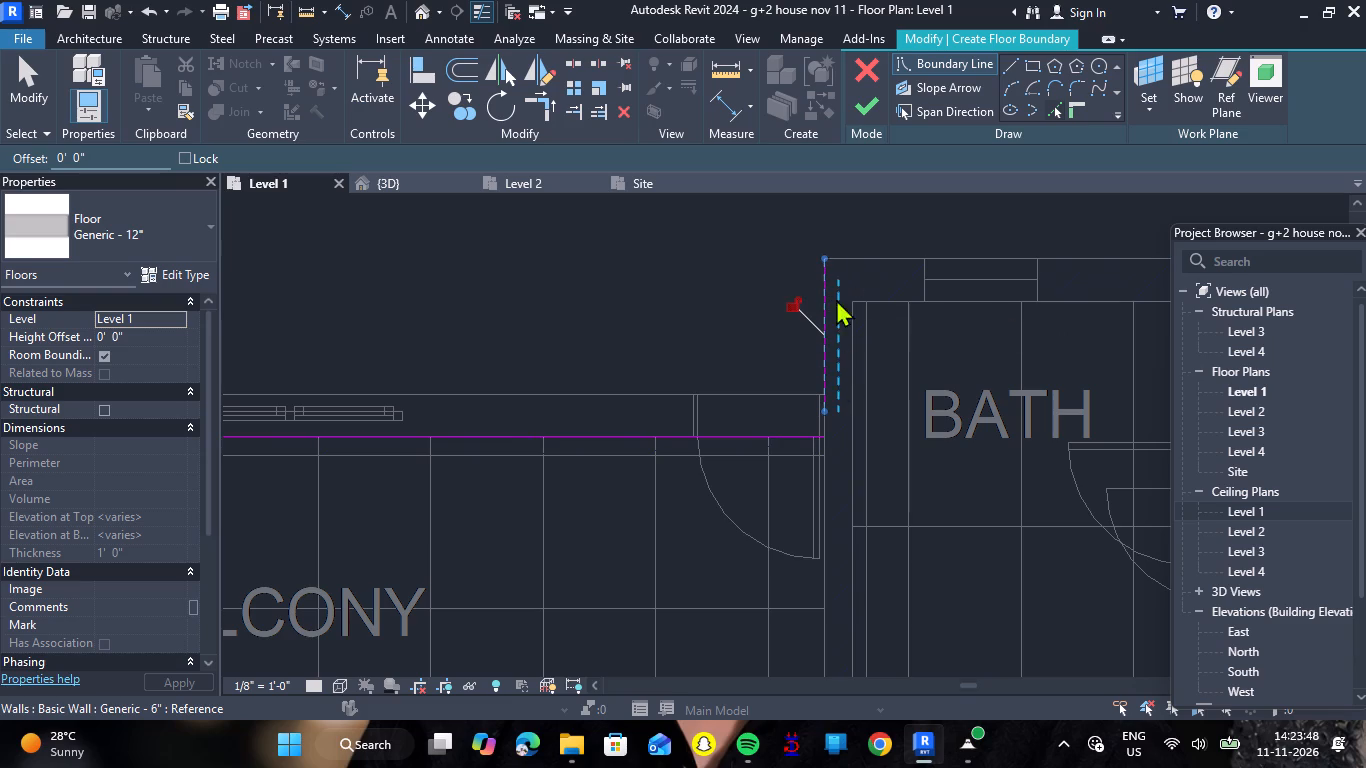
pyautogui.click(853, 257)
pyautogui.scroll(-8, 813, 271)
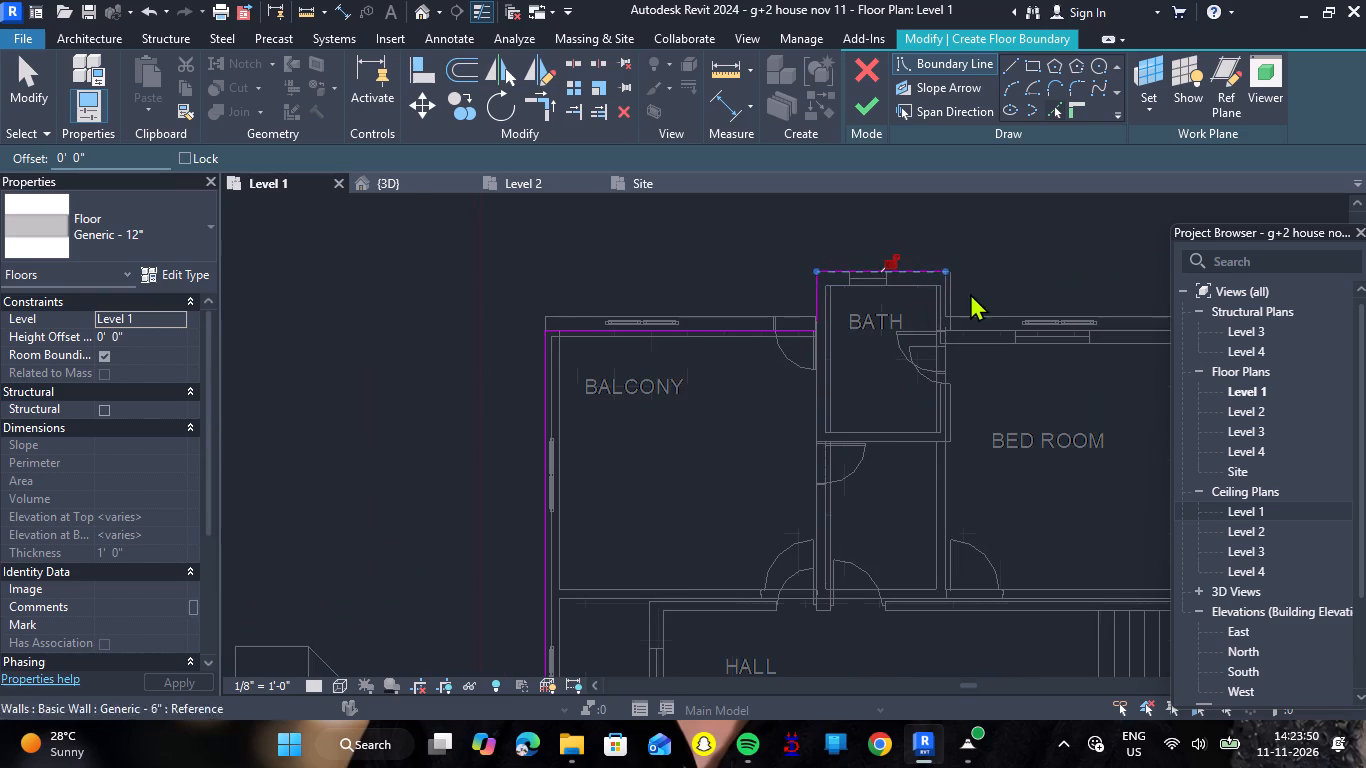
pyautogui.scroll(6, 961, 294)
pyautogui.scroll(-2, 942, 273)
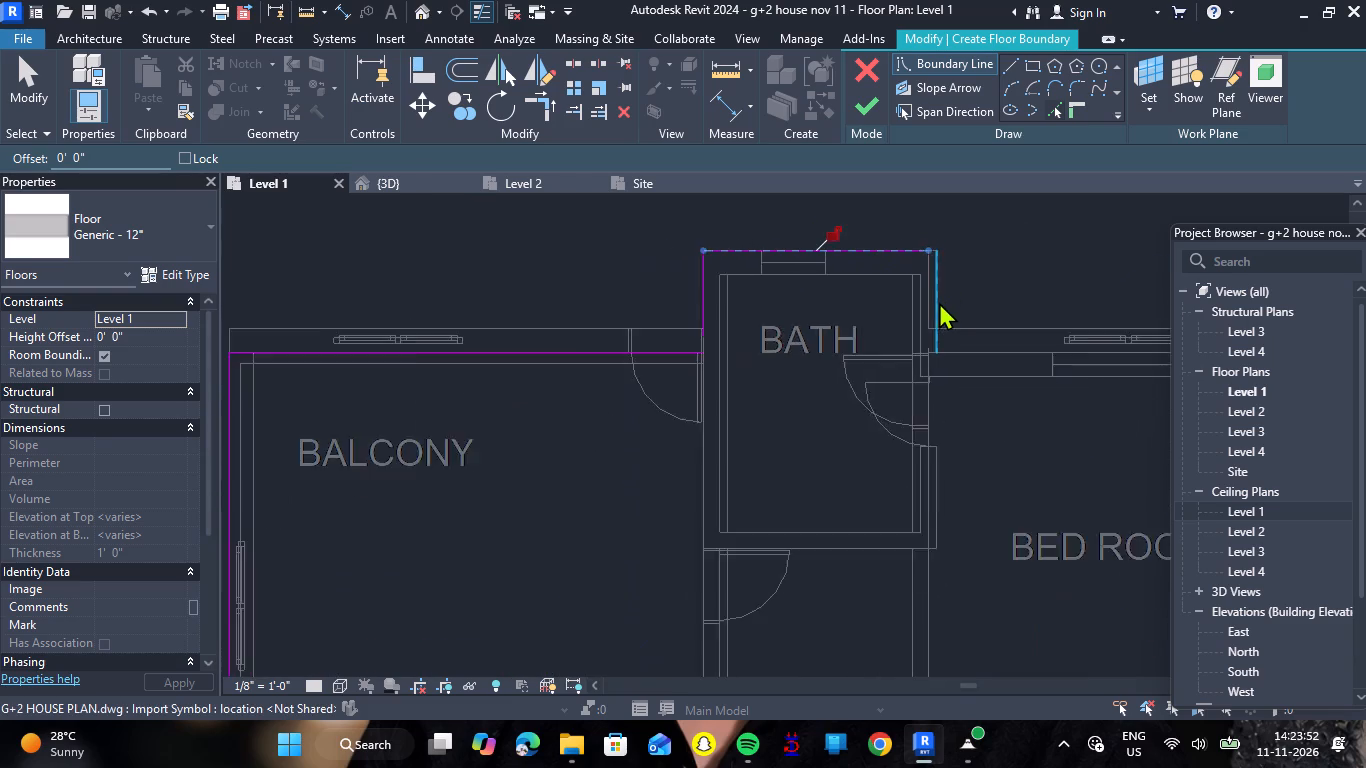
pyautogui.scroll(-4, 939, 302)
pyautogui.scroll(5, 960, 352)
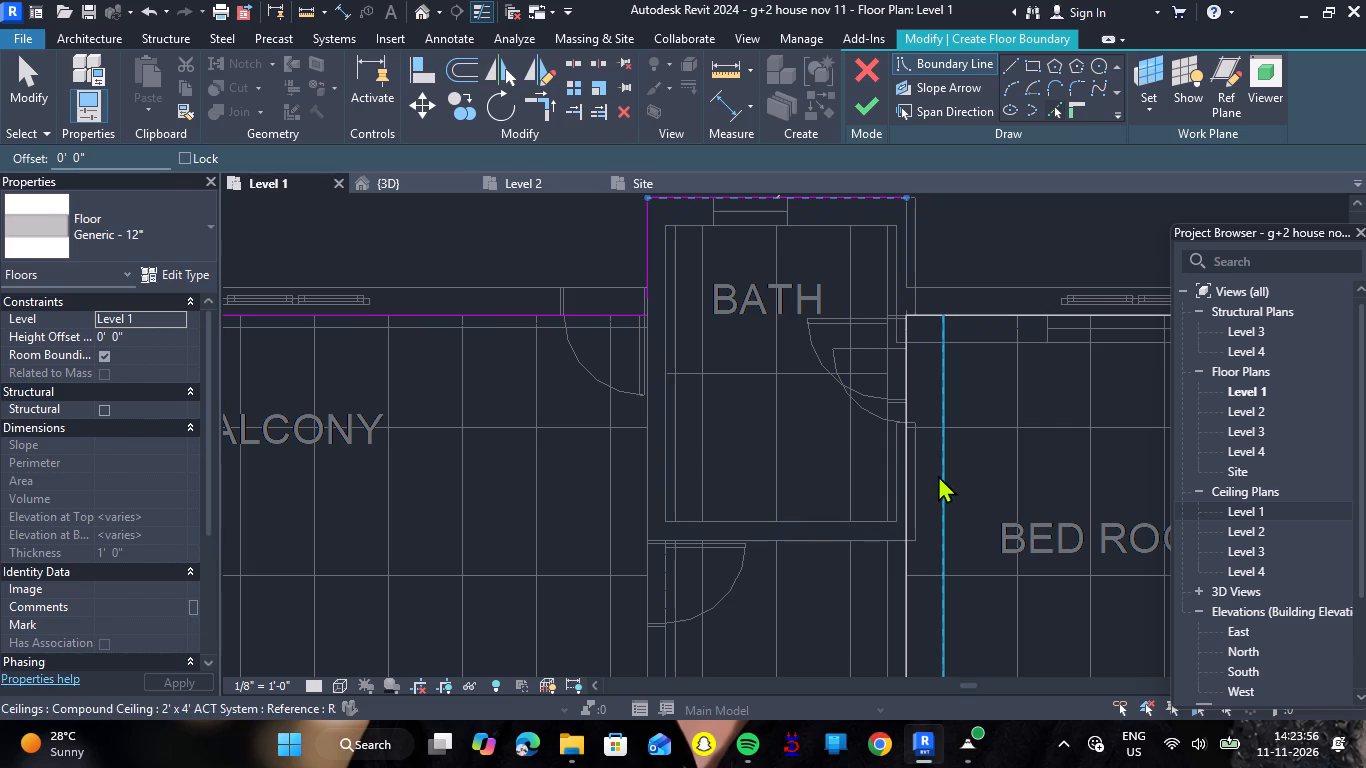
pyautogui.click(921, 244)
# Pick floor boundary lines along the upper edge and outer right edge of the upper bedroom.
pyautogui.click(935, 311)
pyautogui.scroll(-6, 858, 363)
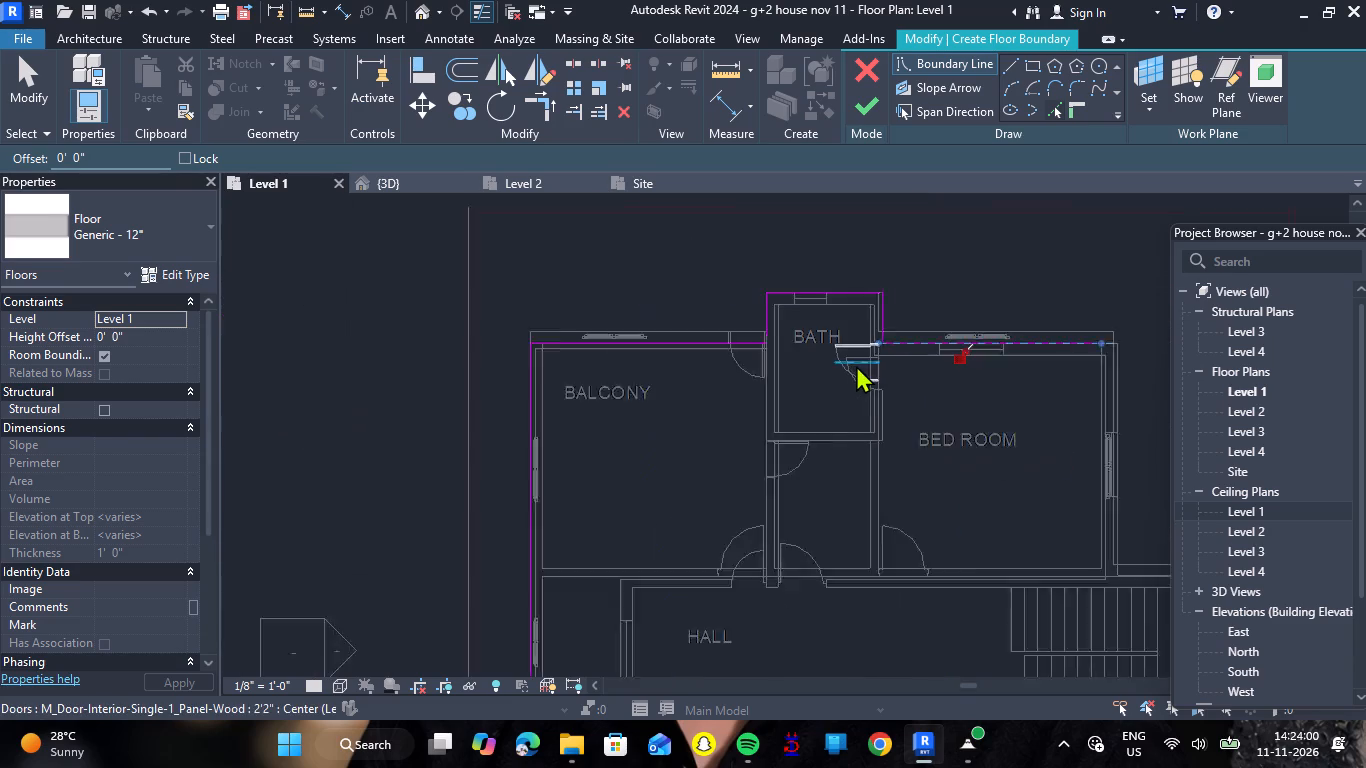
pyautogui.scroll(-1, 856, 365)
pyautogui.scroll(11, 1104, 358)
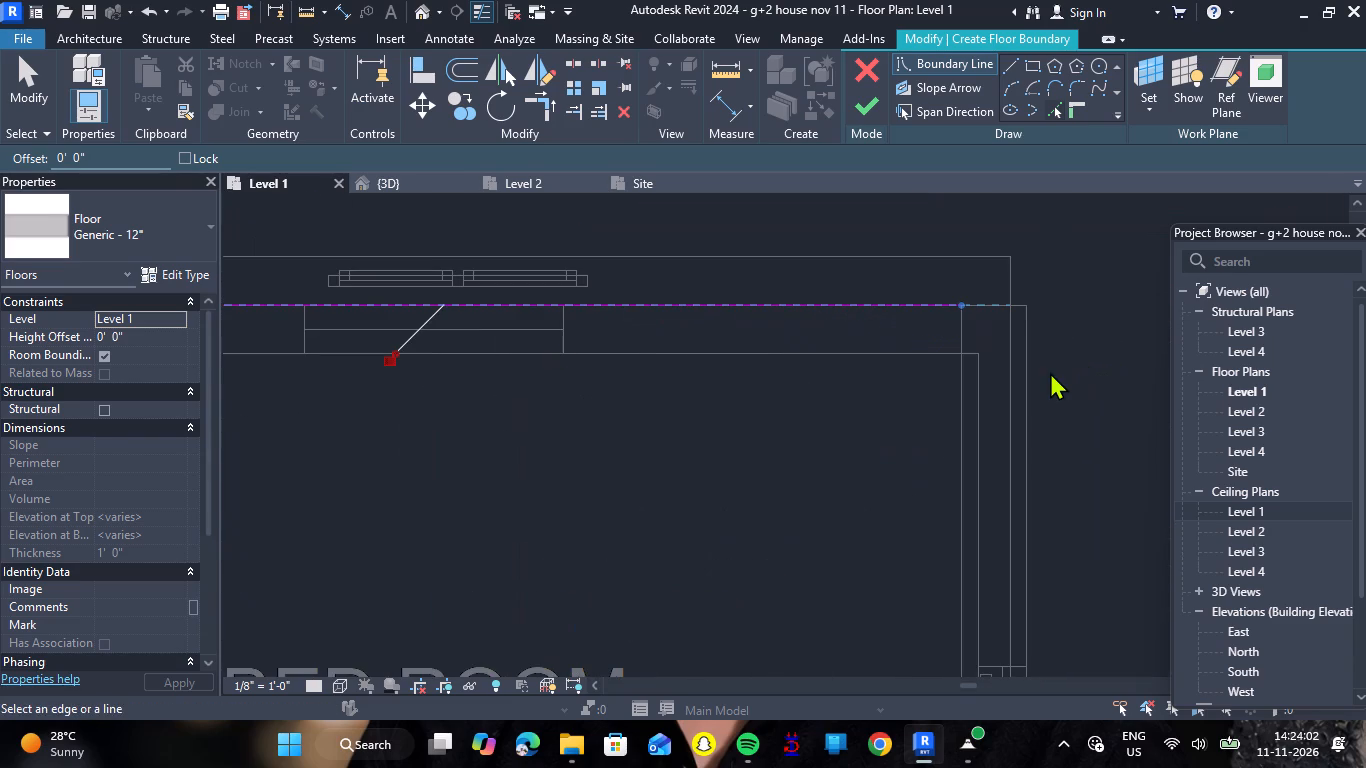
pyautogui.click(1021, 387)
# Pick a floor boundary line along the short outer edge above the staircase, beside the upper bedroom's lower corner.
pyautogui.scroll(-10, 1052, 365)
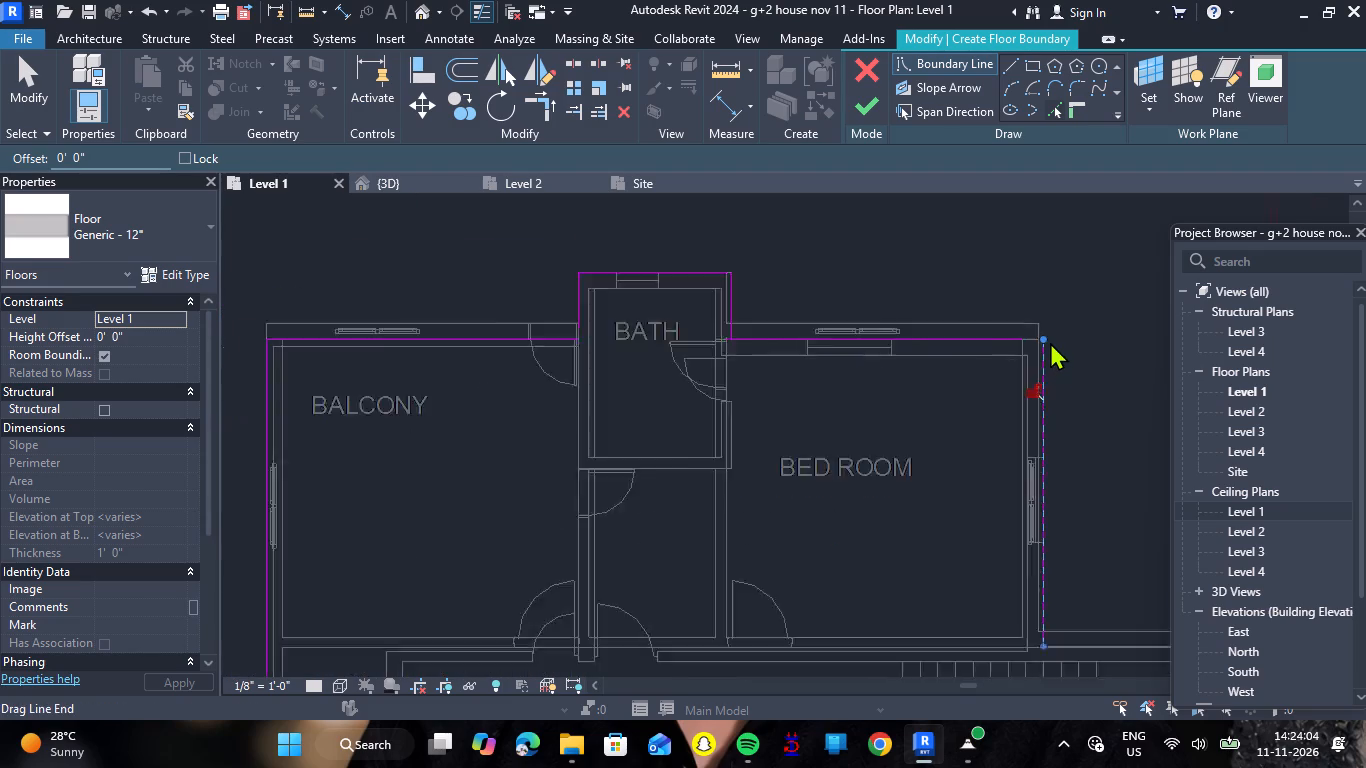
pyautogui.scroll(-2, 1050, 342)
pyautogui.scroll(11, 1088, 511)
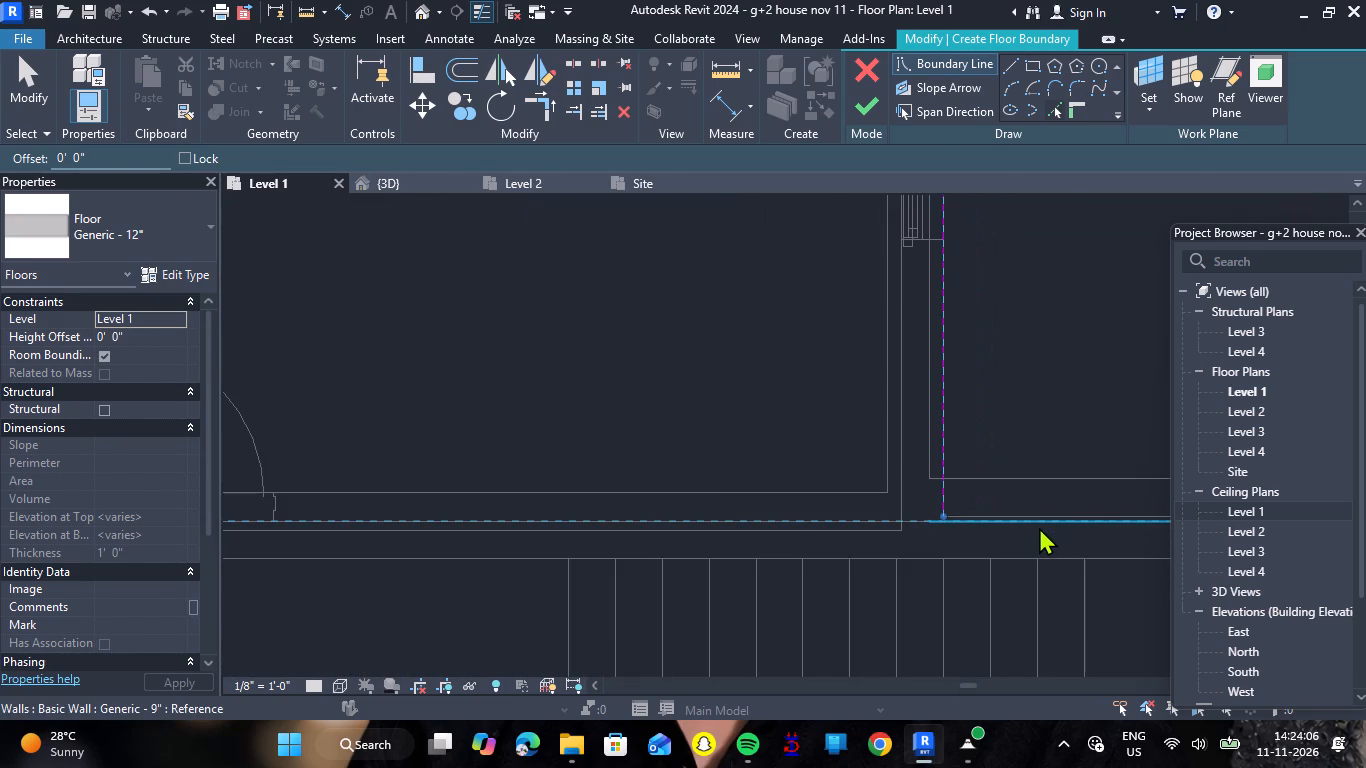
pyautogui.scroll(-8, 944, 476)
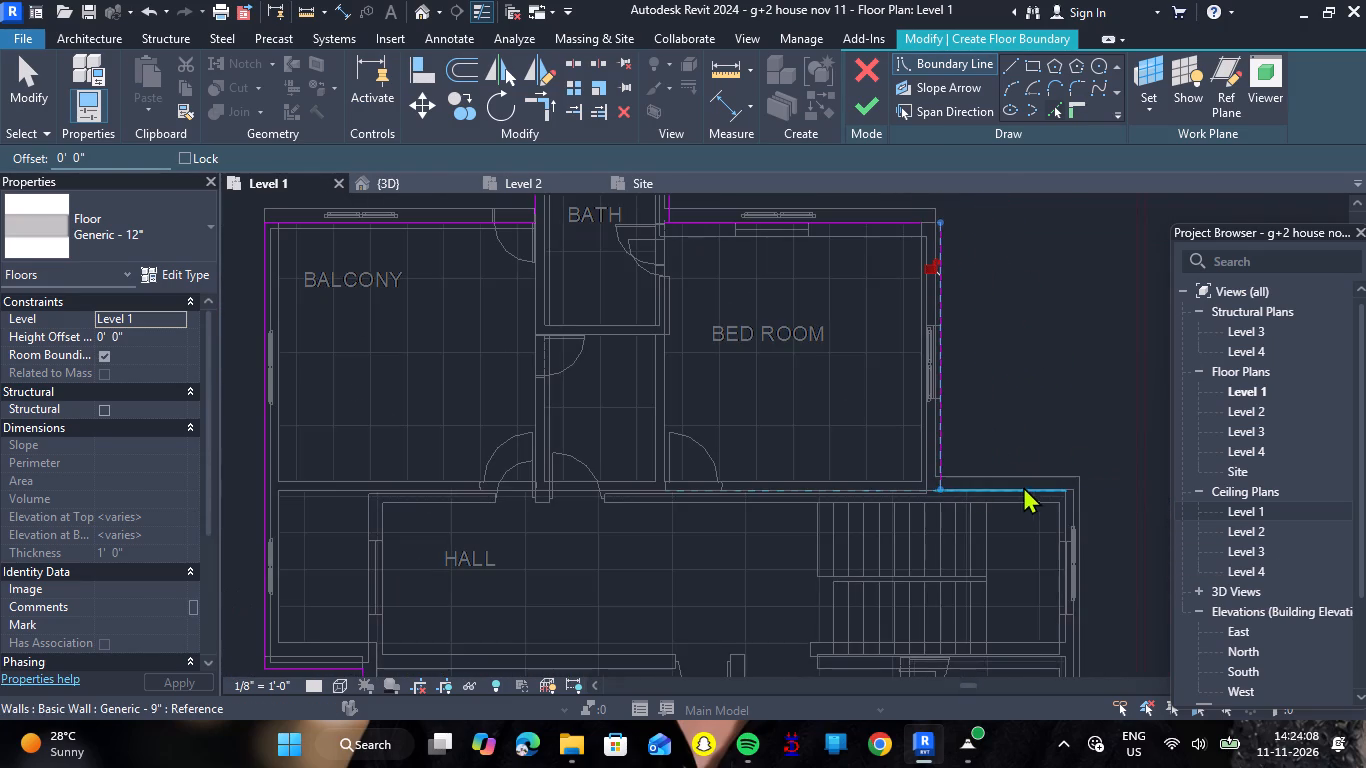
pyautogui.scroll(8, 1027, 488)
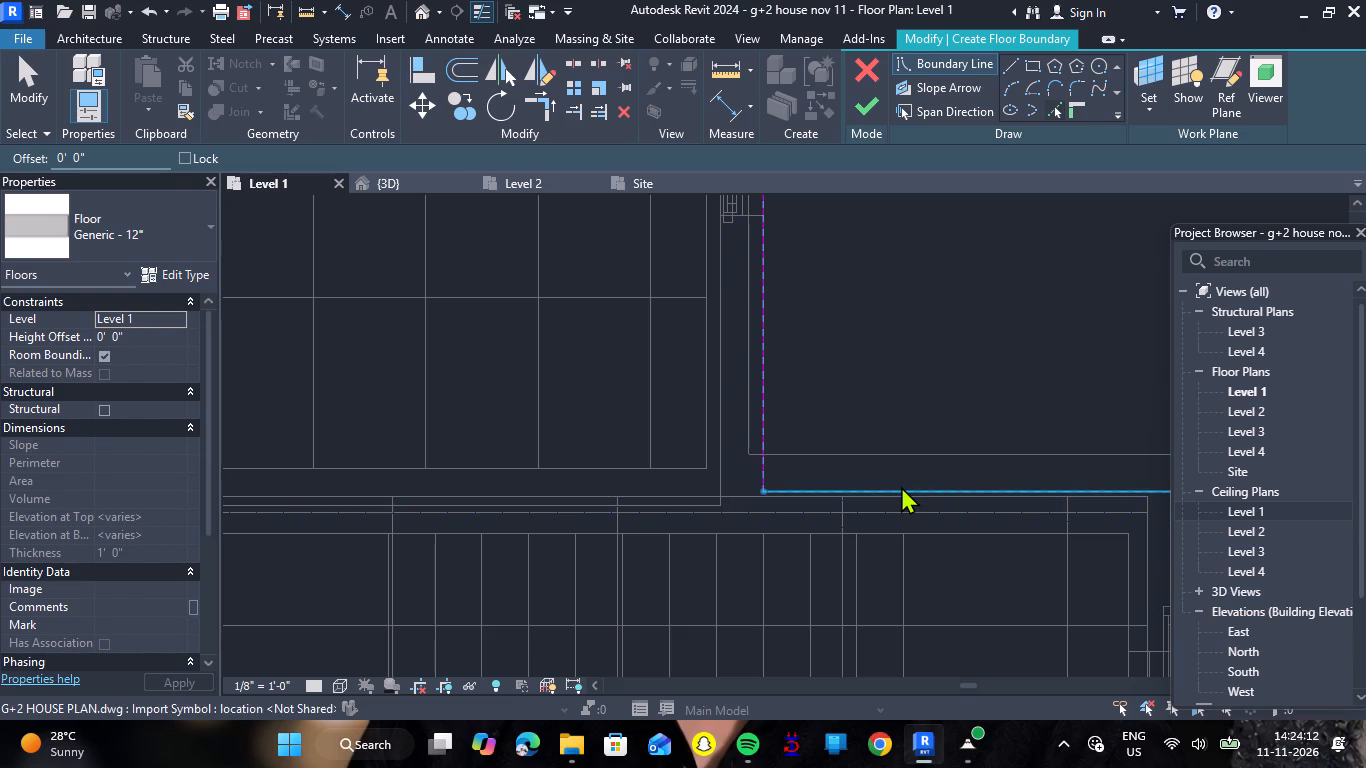
pyautogui.click(900, 486)
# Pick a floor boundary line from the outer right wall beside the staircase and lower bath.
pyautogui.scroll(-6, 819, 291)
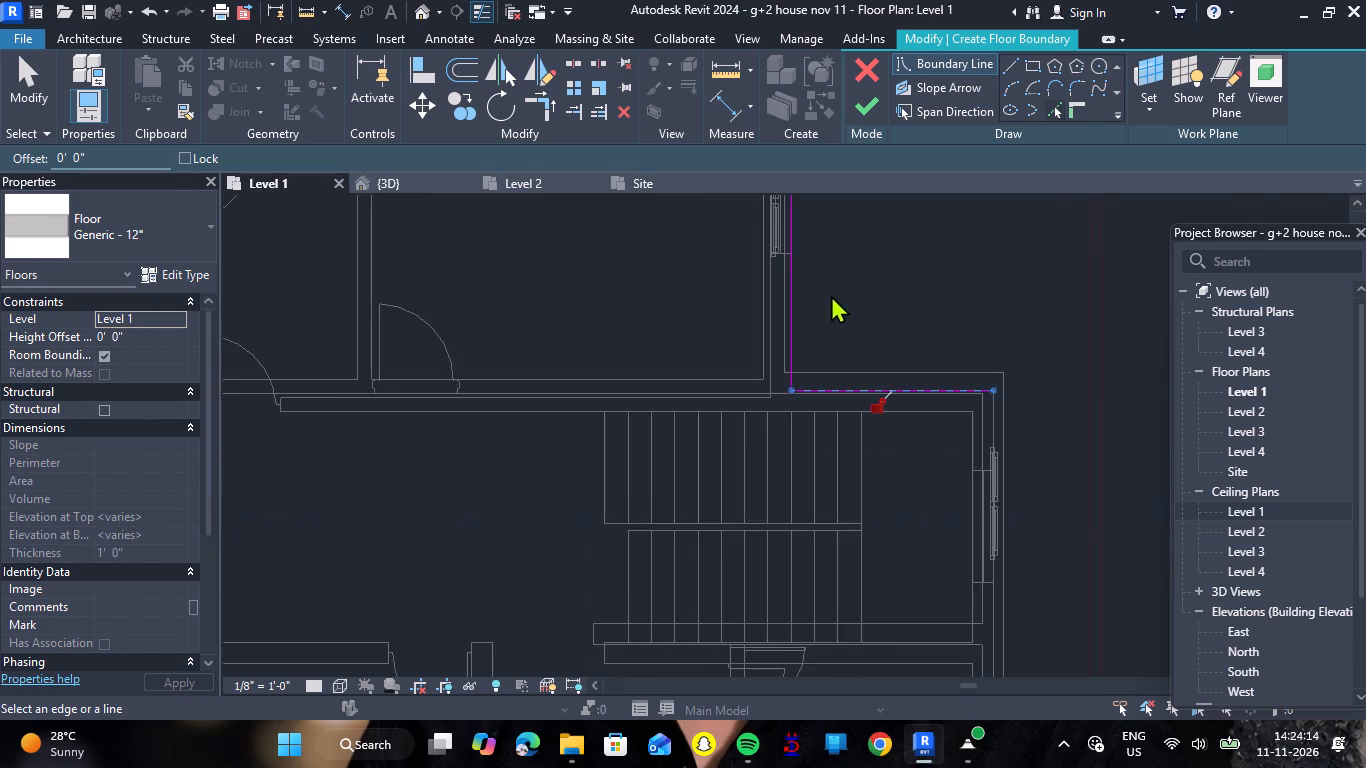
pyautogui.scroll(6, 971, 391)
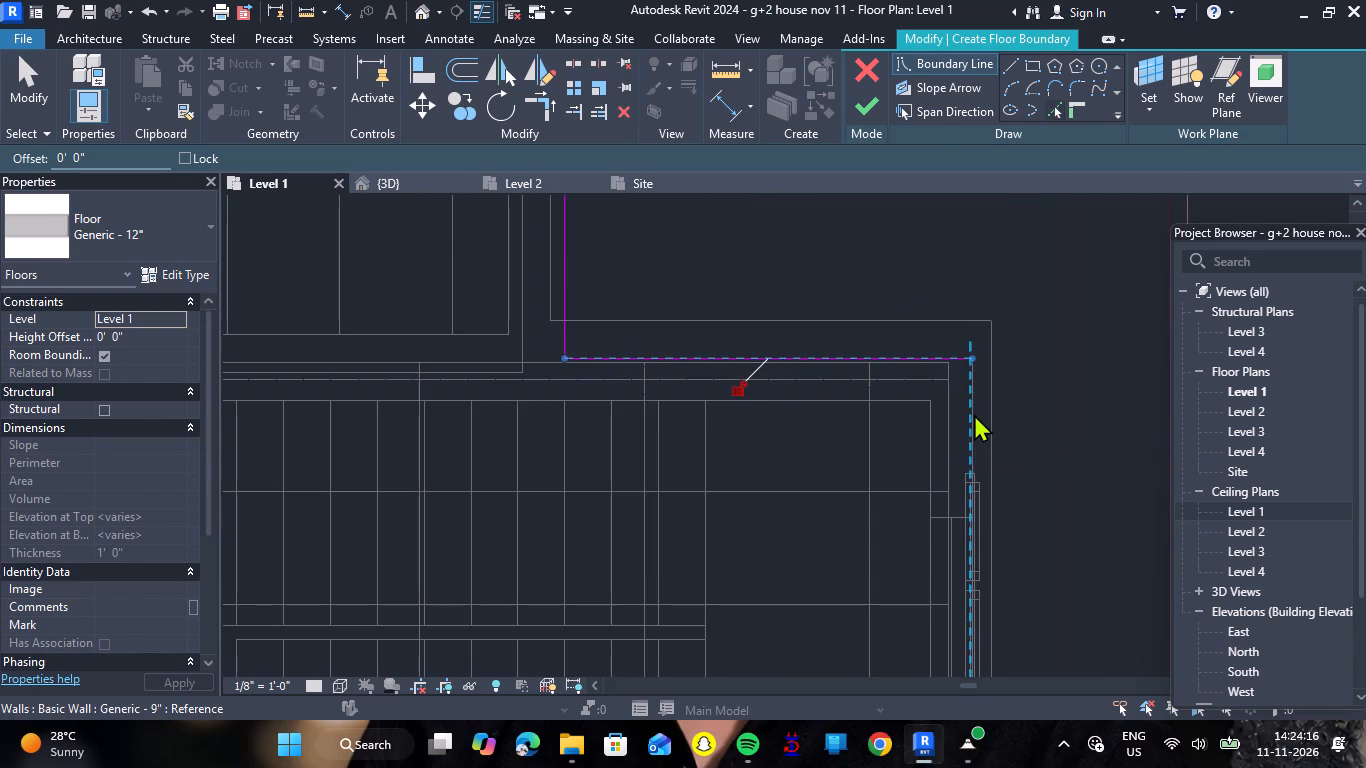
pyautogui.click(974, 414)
# Examine where the staircase-side boundary line ends relative to the plan's wall edges at the lower bath corner.
pyautogui.scroll(-14, 973, 343)
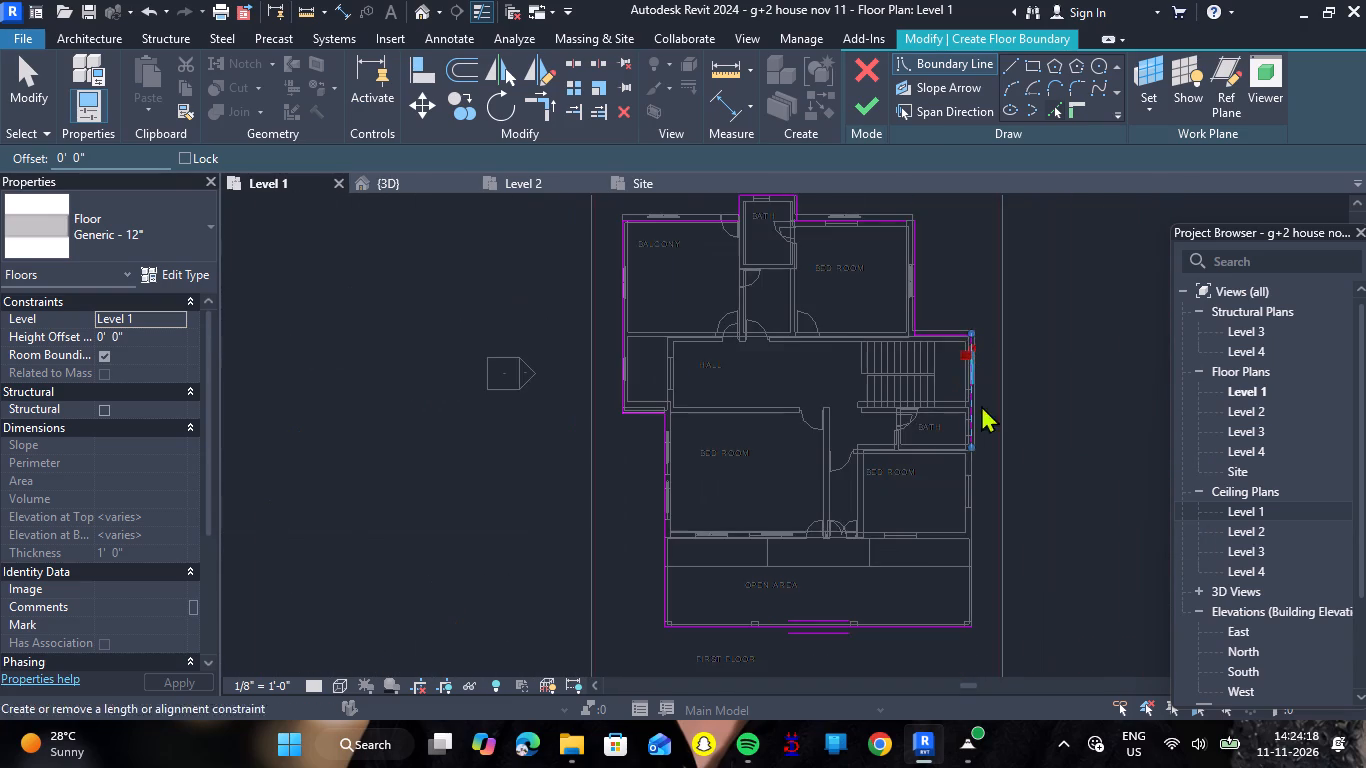
pyautogui.scroll(7, 979, 471)
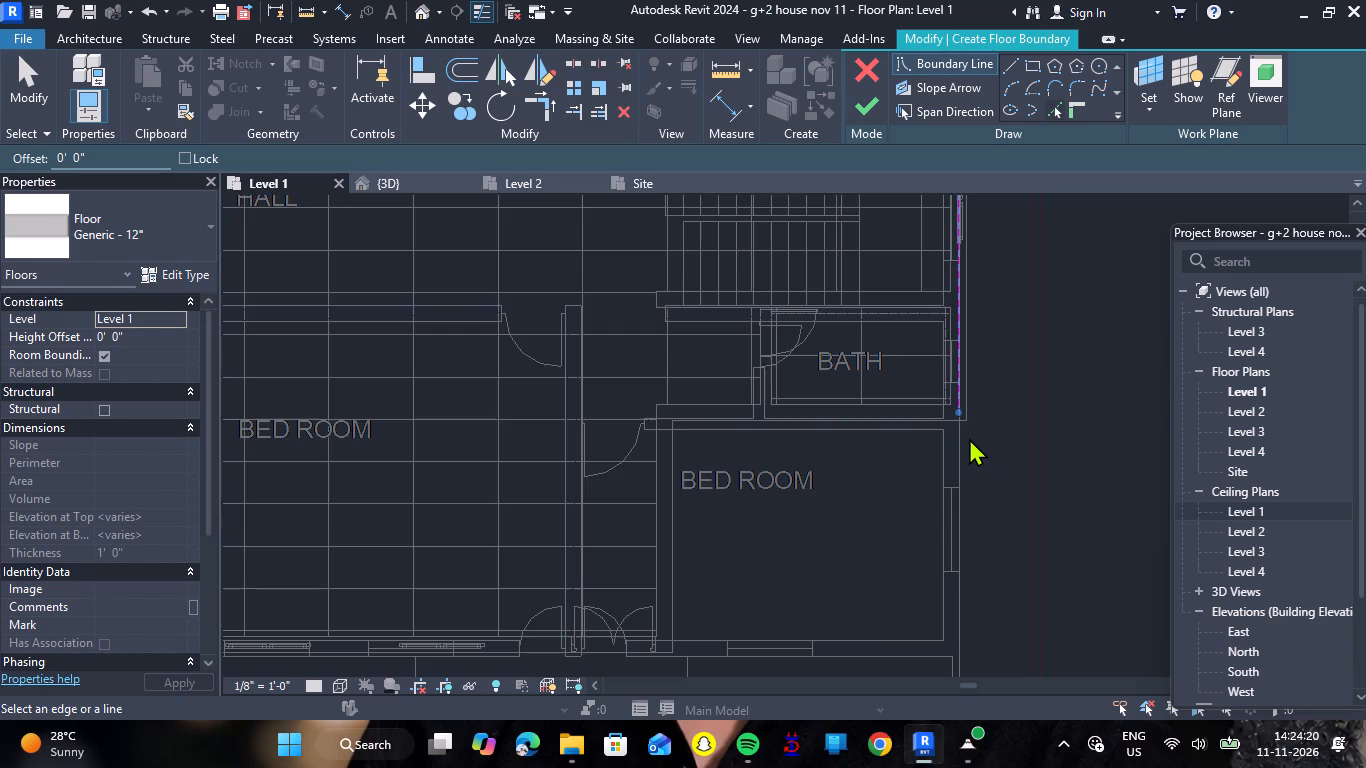
pyautogui.scroll(13, 965, 438)
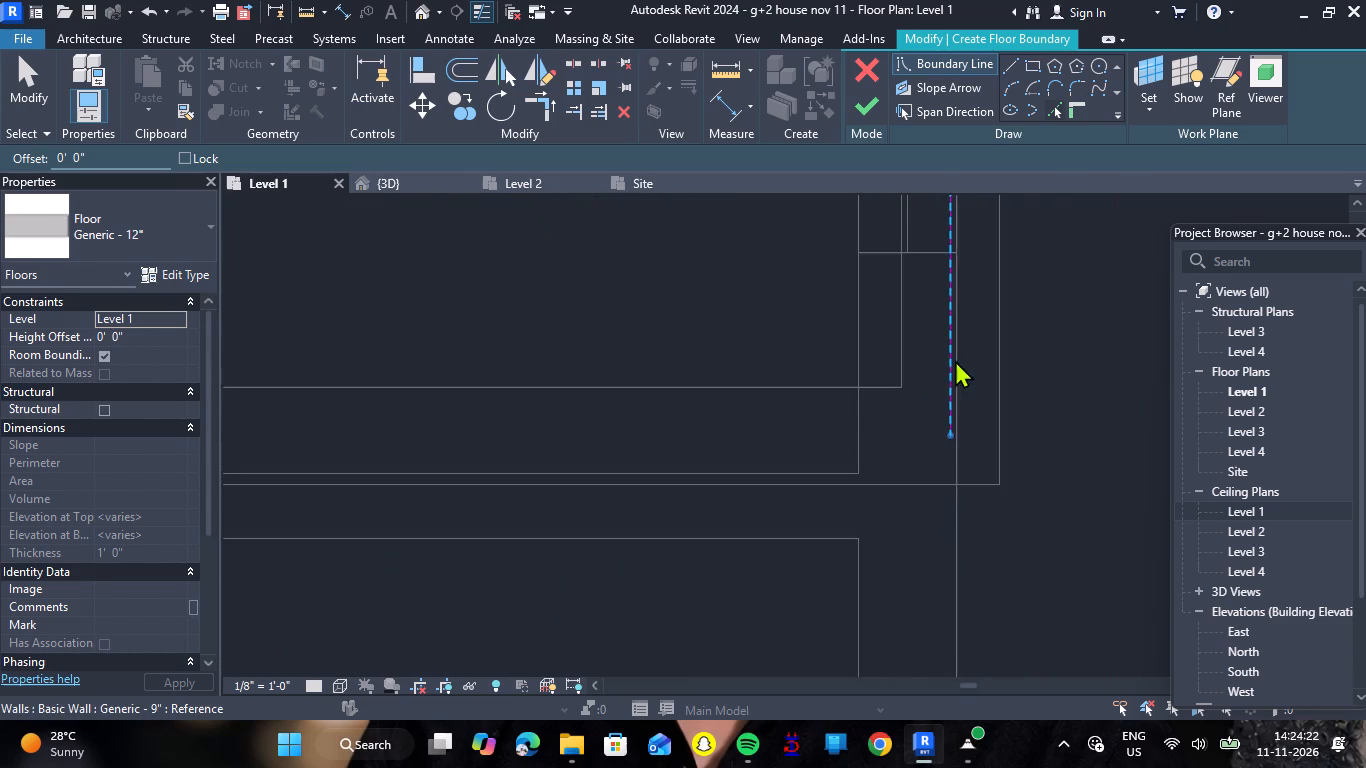
pyautogui.scroll(6, 947, 399)
pyautogui.scroll(-8, 981, 474)
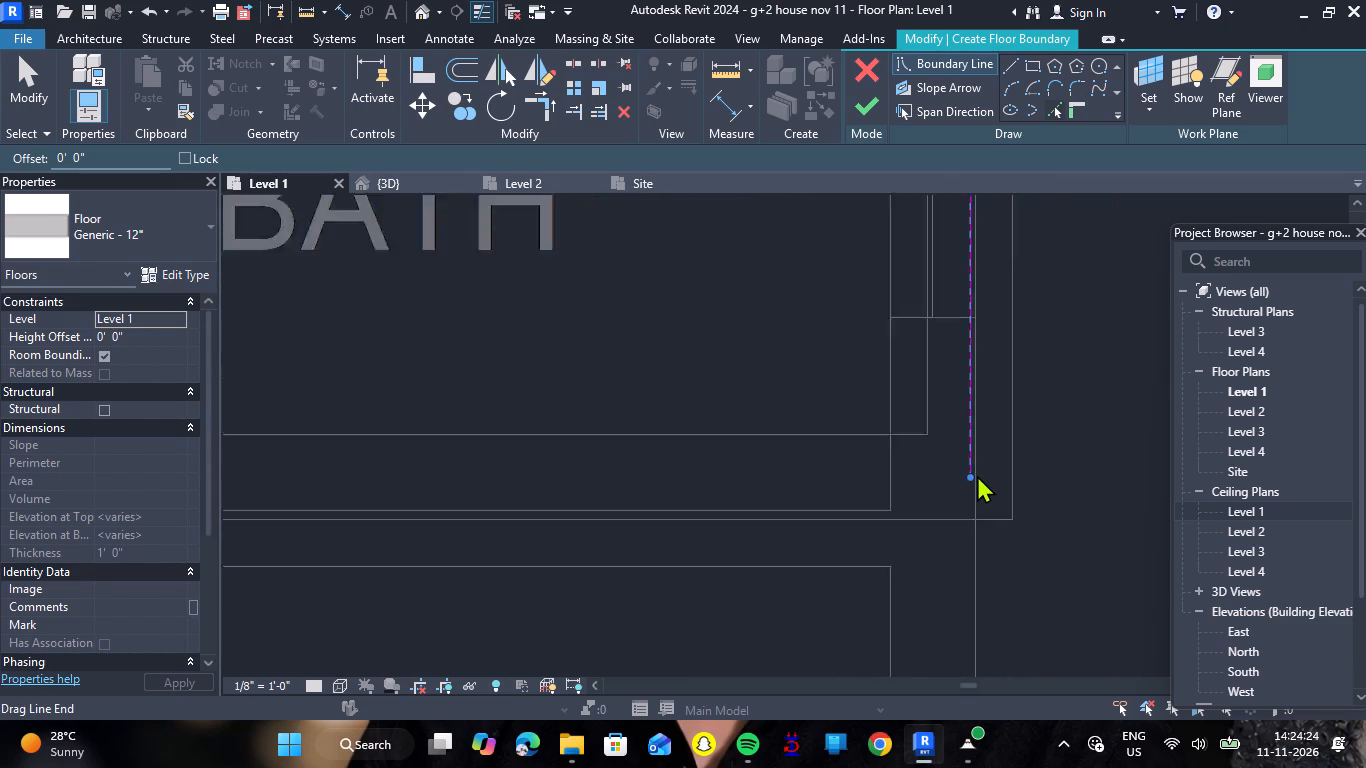
pyautogui.scroll(-9, 977, 475)
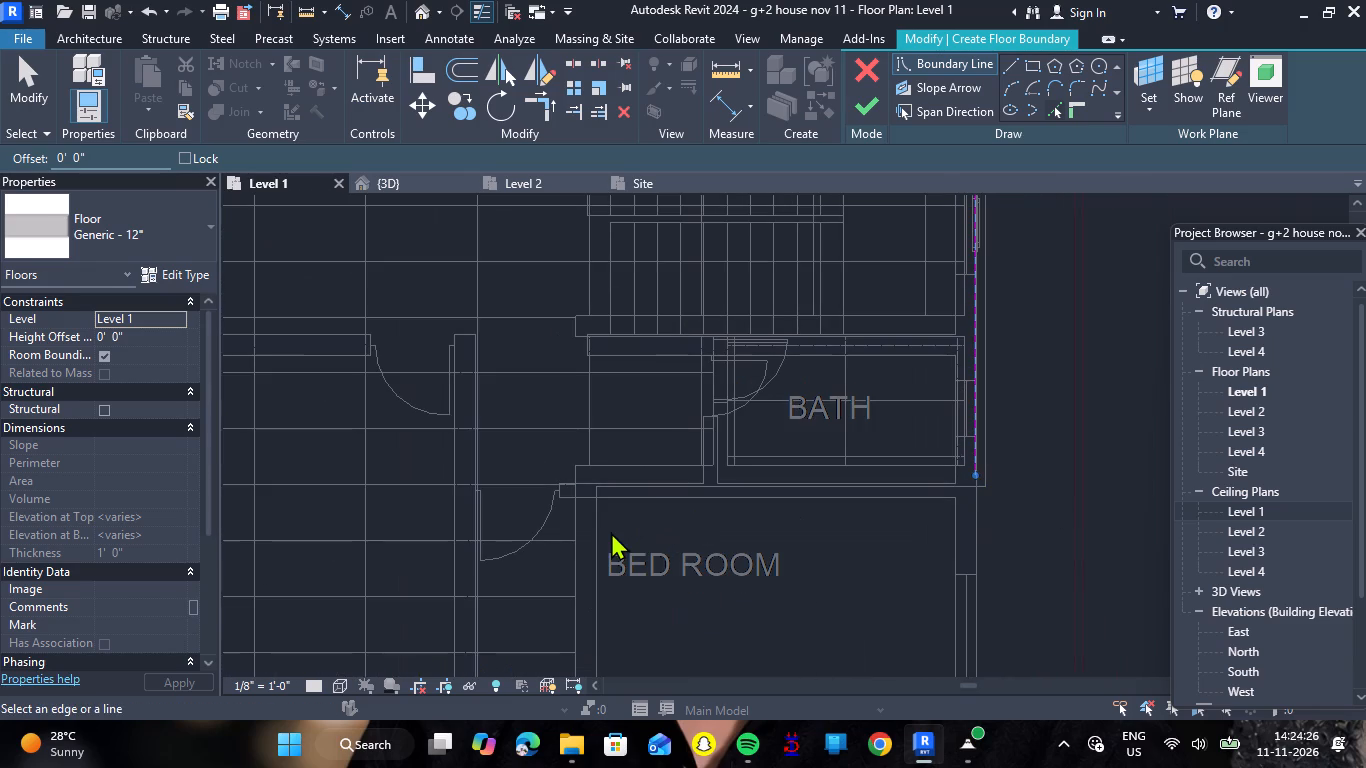
pyautogui.scroll(5, 635, 492)
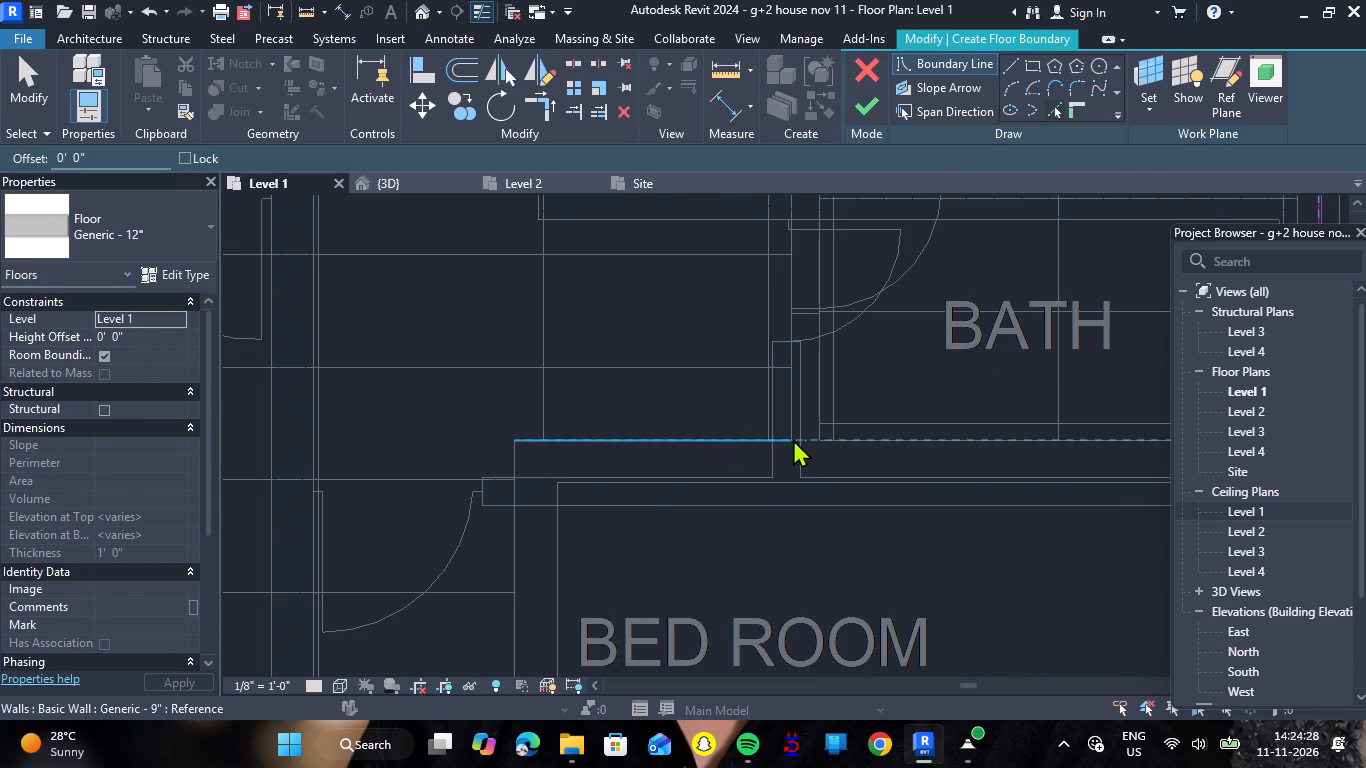
pyautogui.scroll(-6, 797, 439)
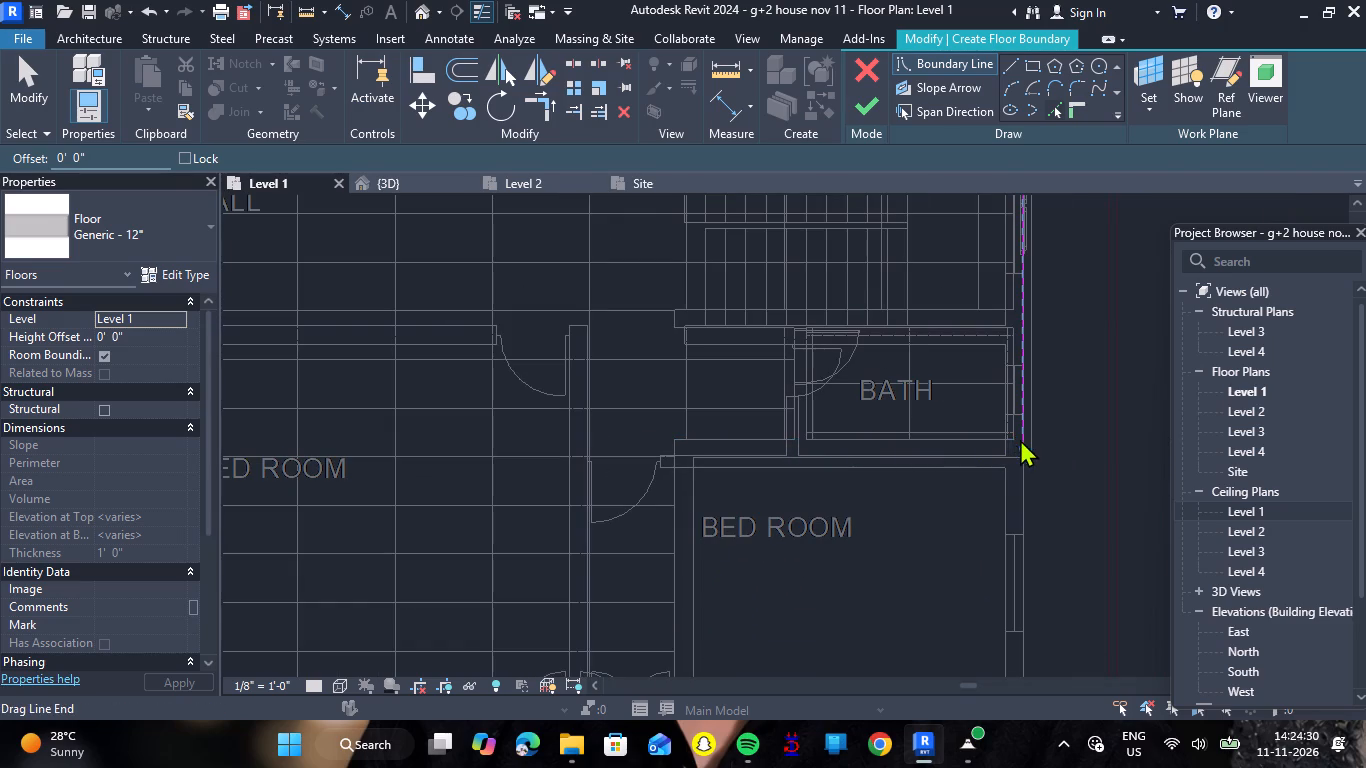
pyautogui.scroll(7, 1013, 291)
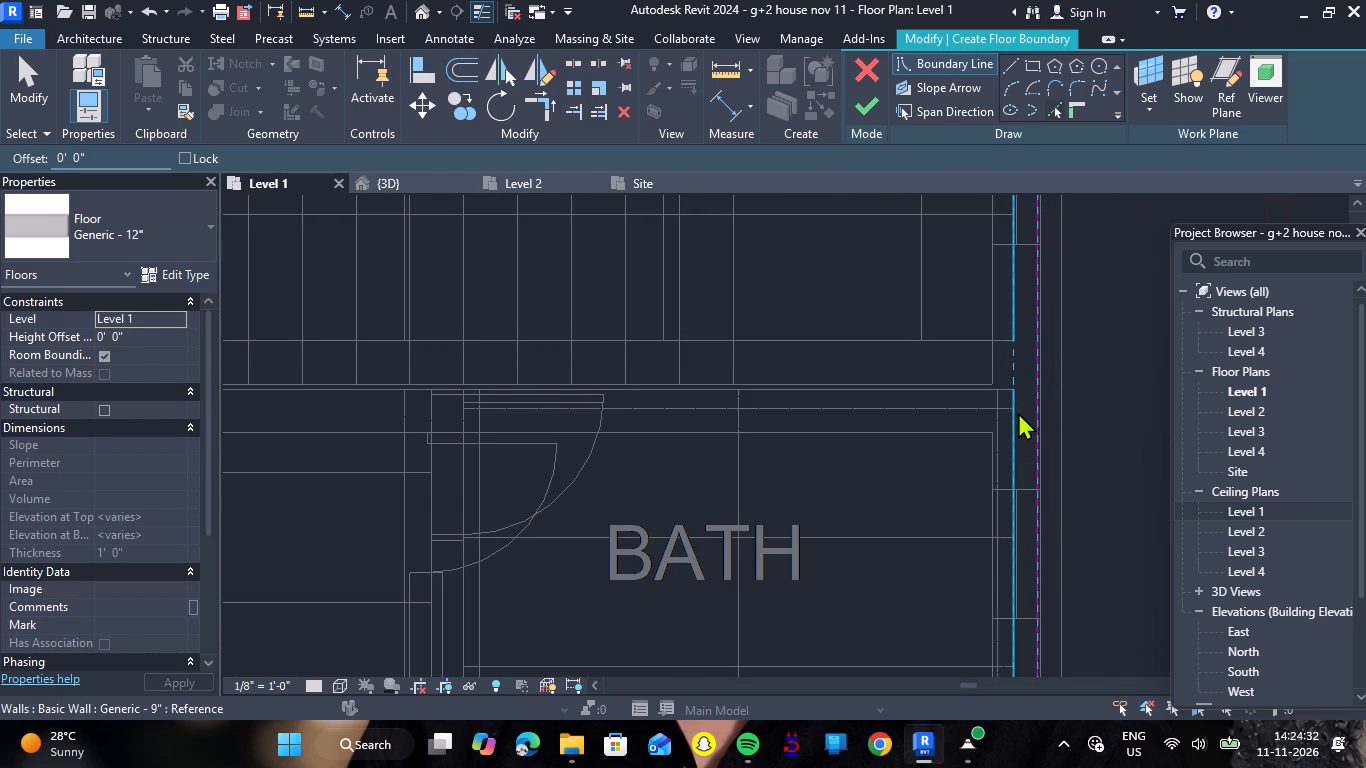
pyautogui.scroll(-9, 937, 406)
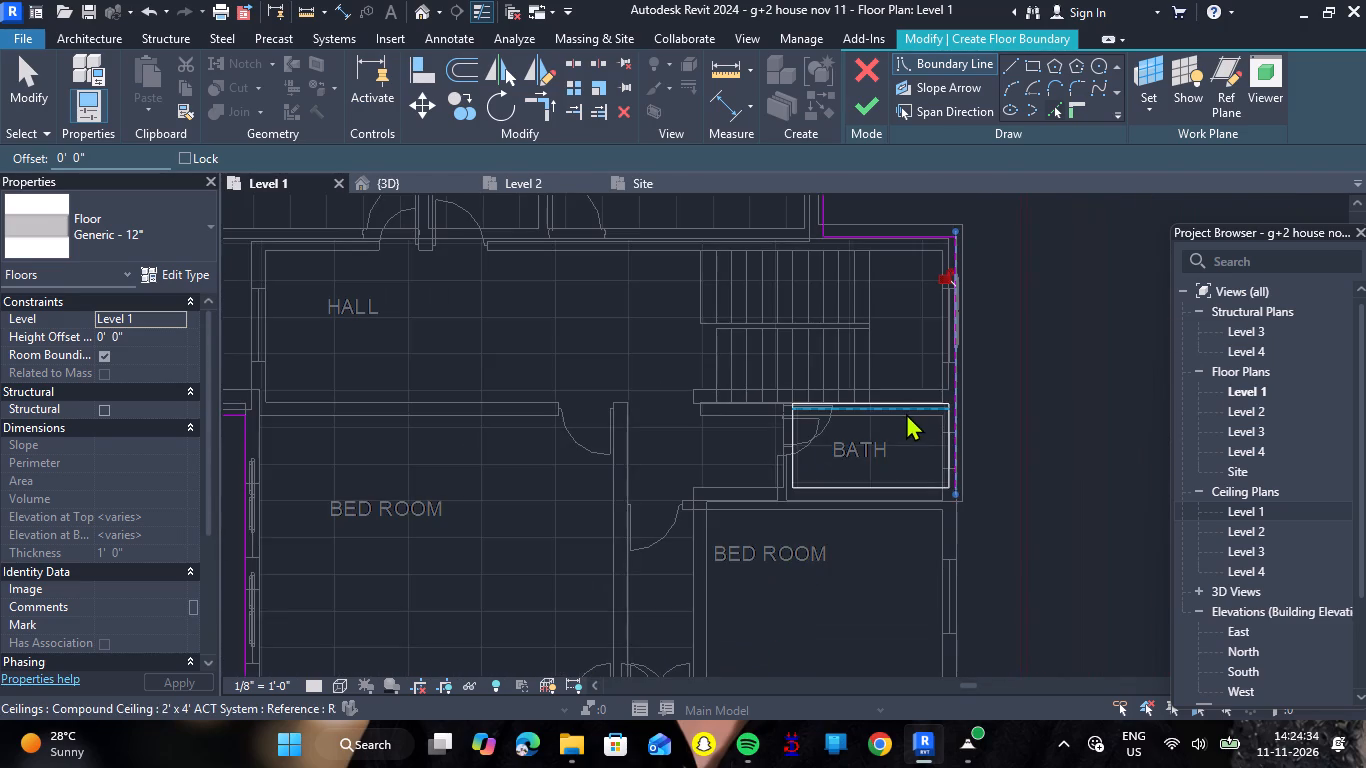
# Pick floor boundary lines along the open area's right edge and the outer right edge running up past the lower right bedroom.
pyautogui.scroll(-9, 906, 413)
pyautogui.scroll(6, 899, 549)
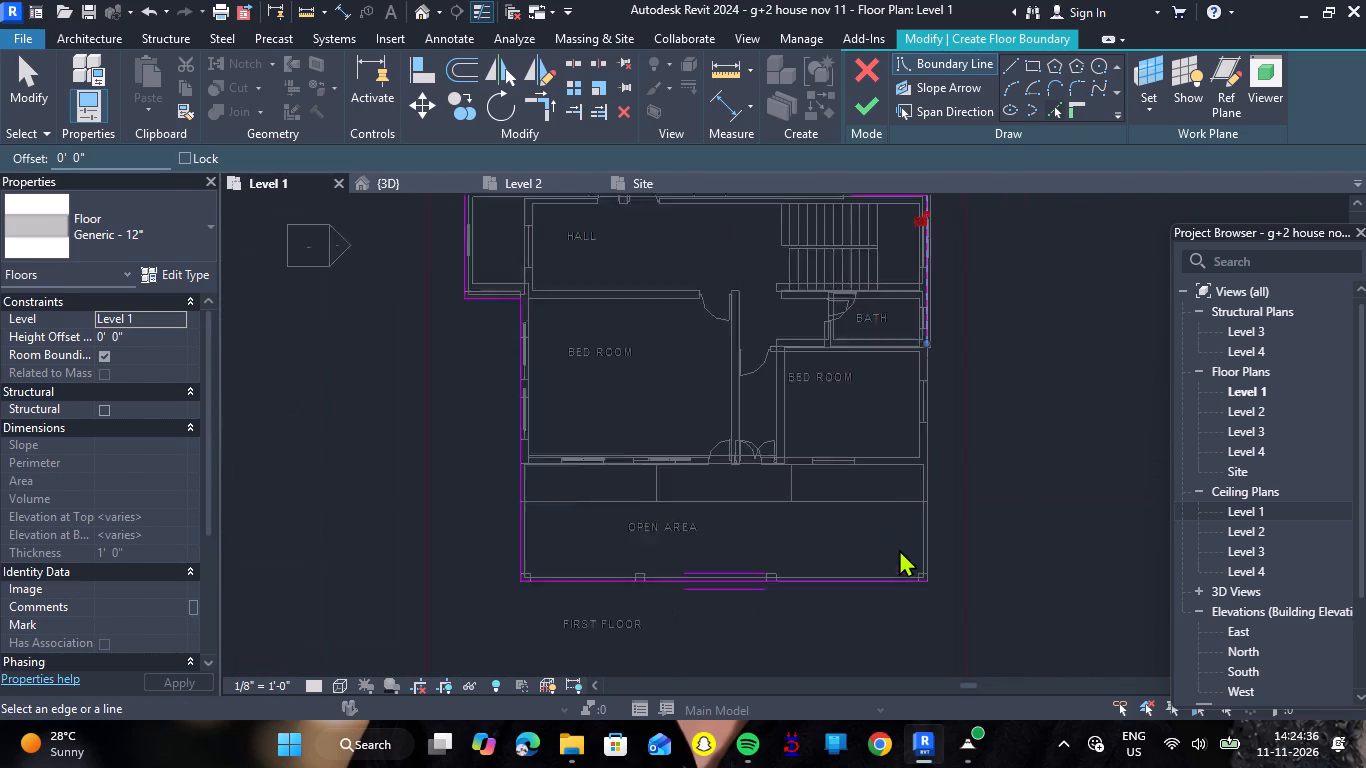
pyautogui.scroll(6, 932, 539)
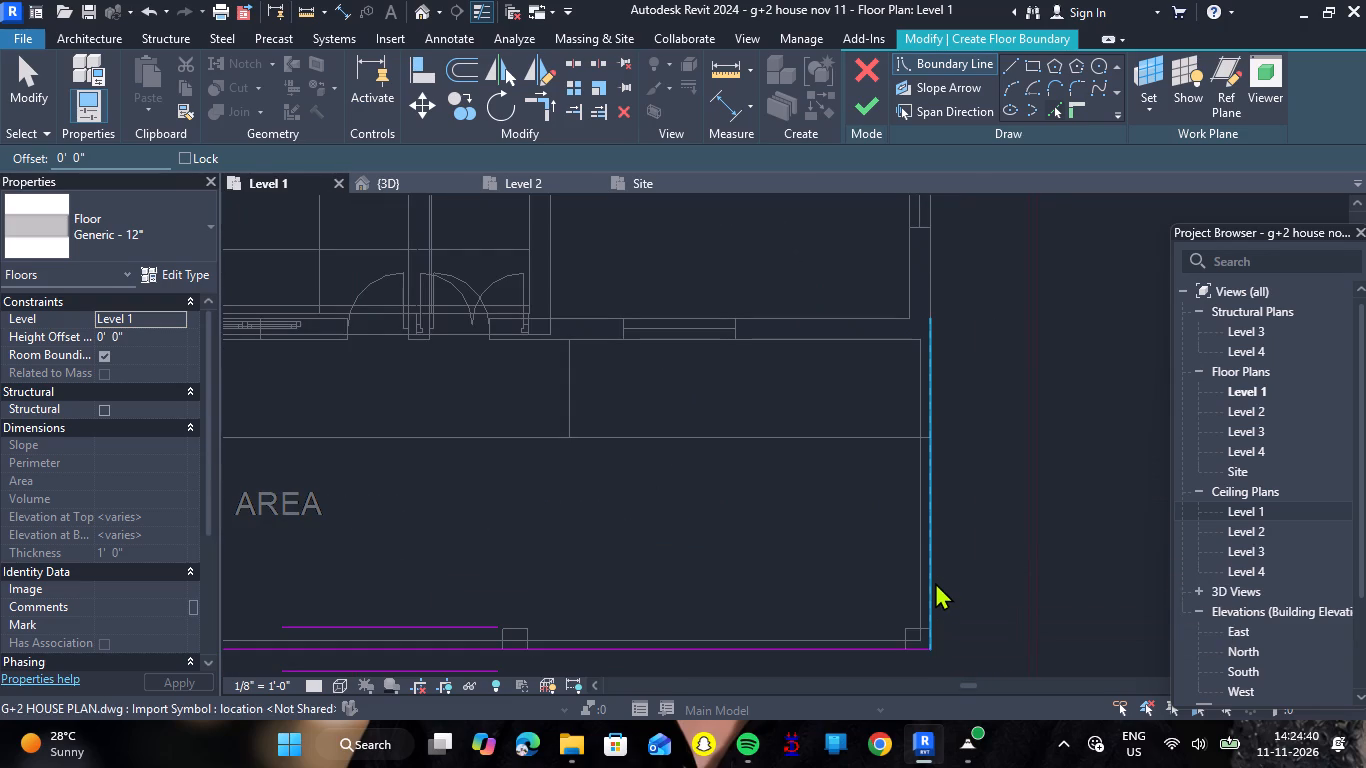
pyautogui.click(935, 582)
pyautogui.scroll(-4, 953, 564)
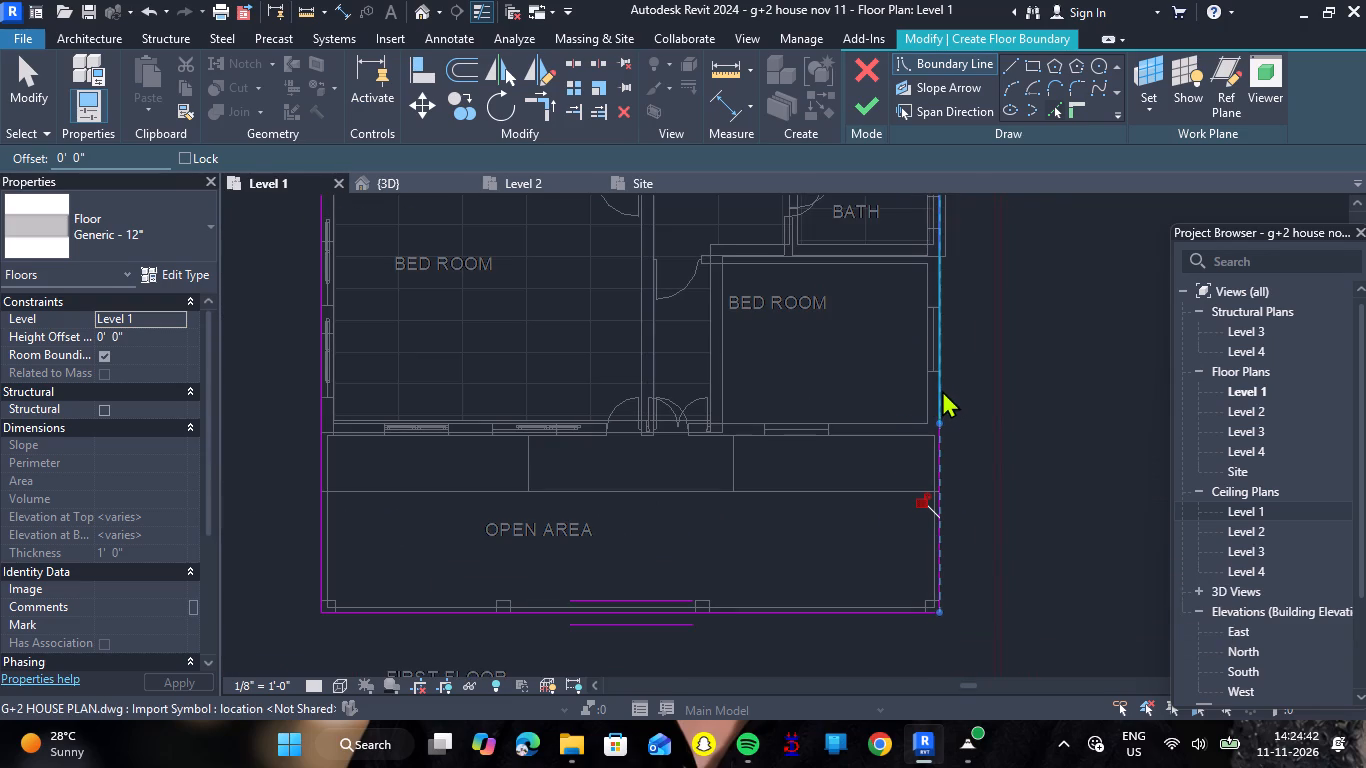
pyautogui.click(942, 388)
pyautogui.scroll(-5, 989, 323)
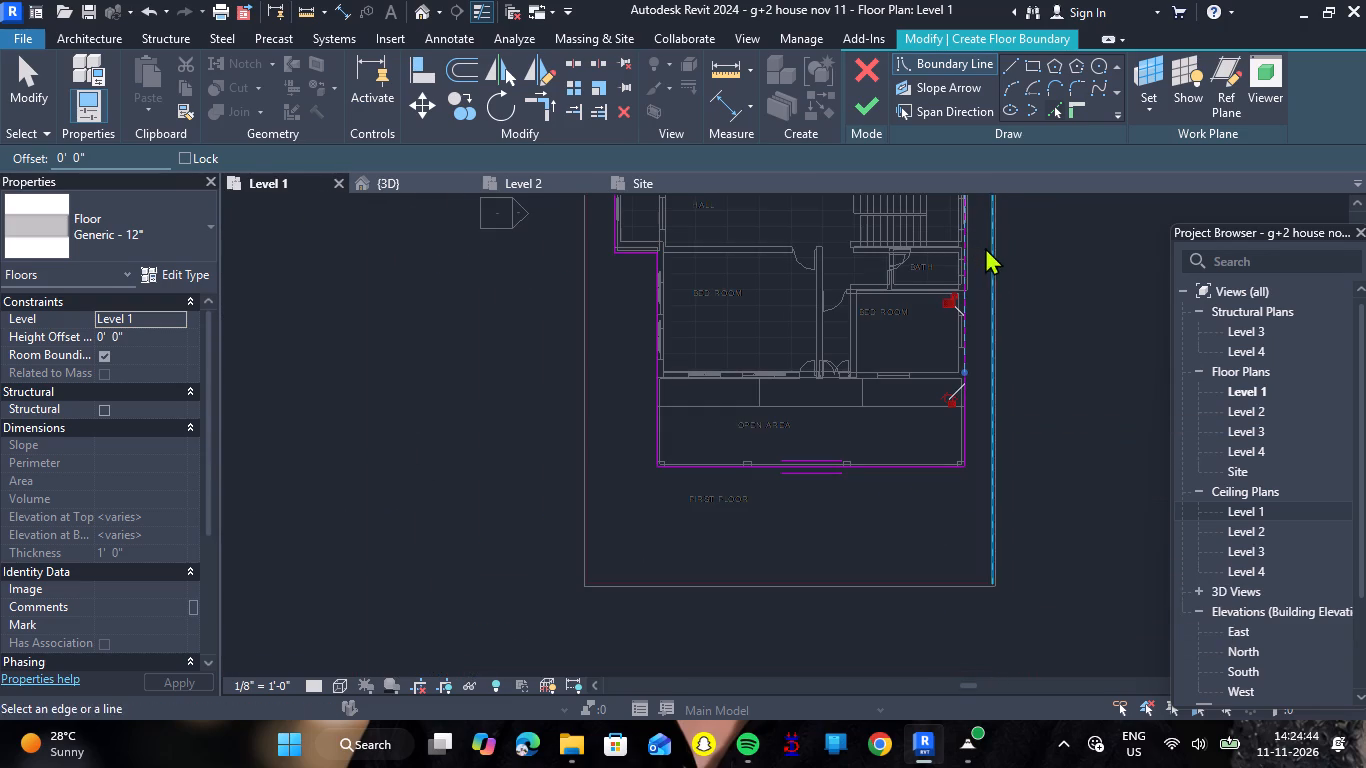
pyautogui.scroll(-5, 944, 536)
pyautogui.scroll(8, 961, 369)
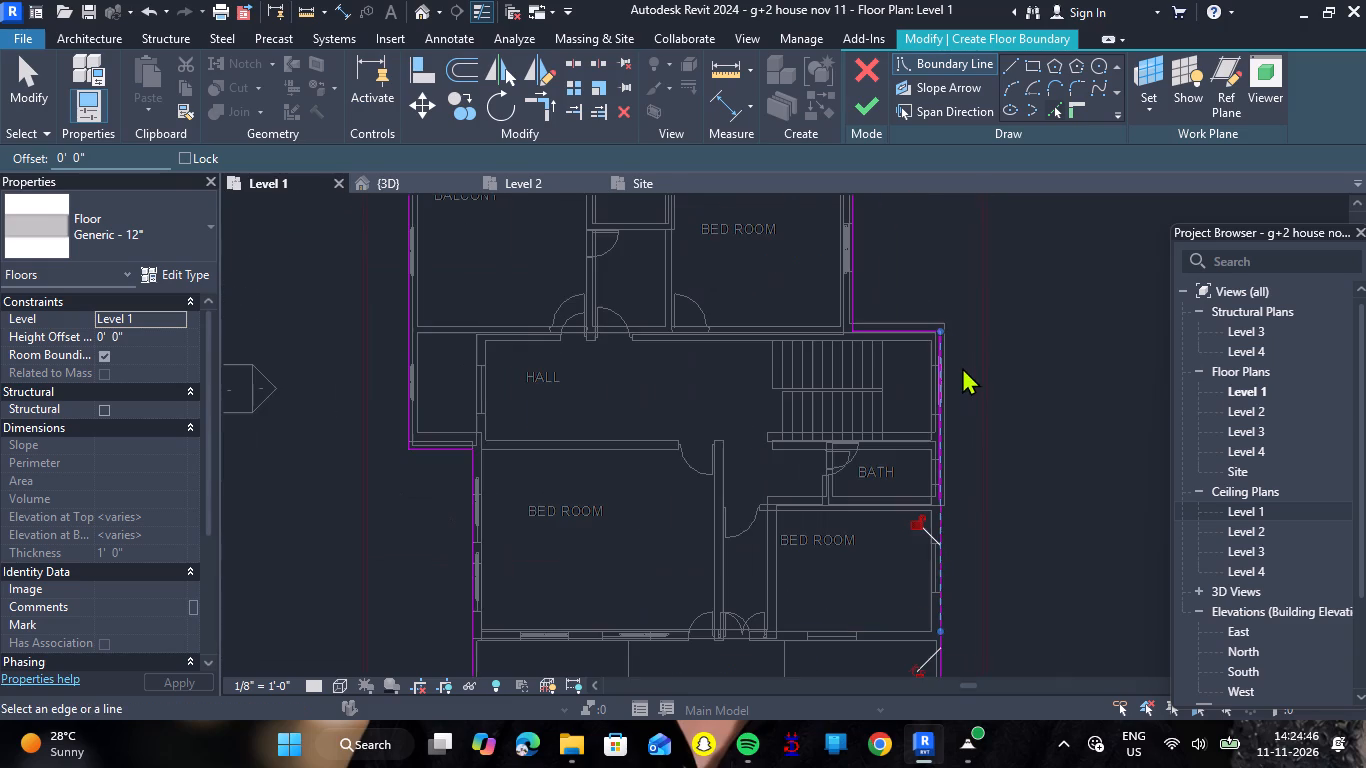
# Delete the duplicate inner boundary line running beside the staircase and lower bath.
pyautogui.press('Escape')
pyautogui.scroll(14, 960, 496)
pyautogui.press('Escape')
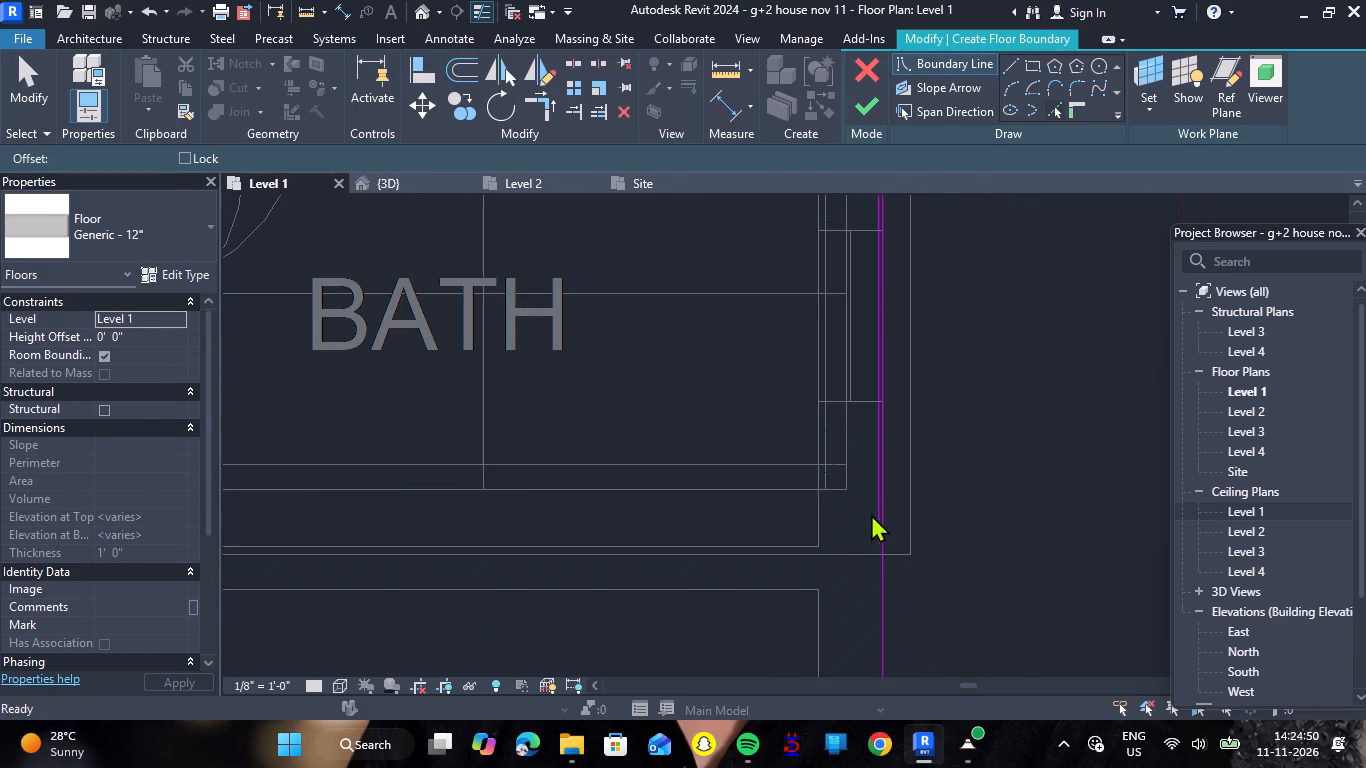
pyautogui.scroll(7, 869, 508)
pyautogui.click(888, 523)
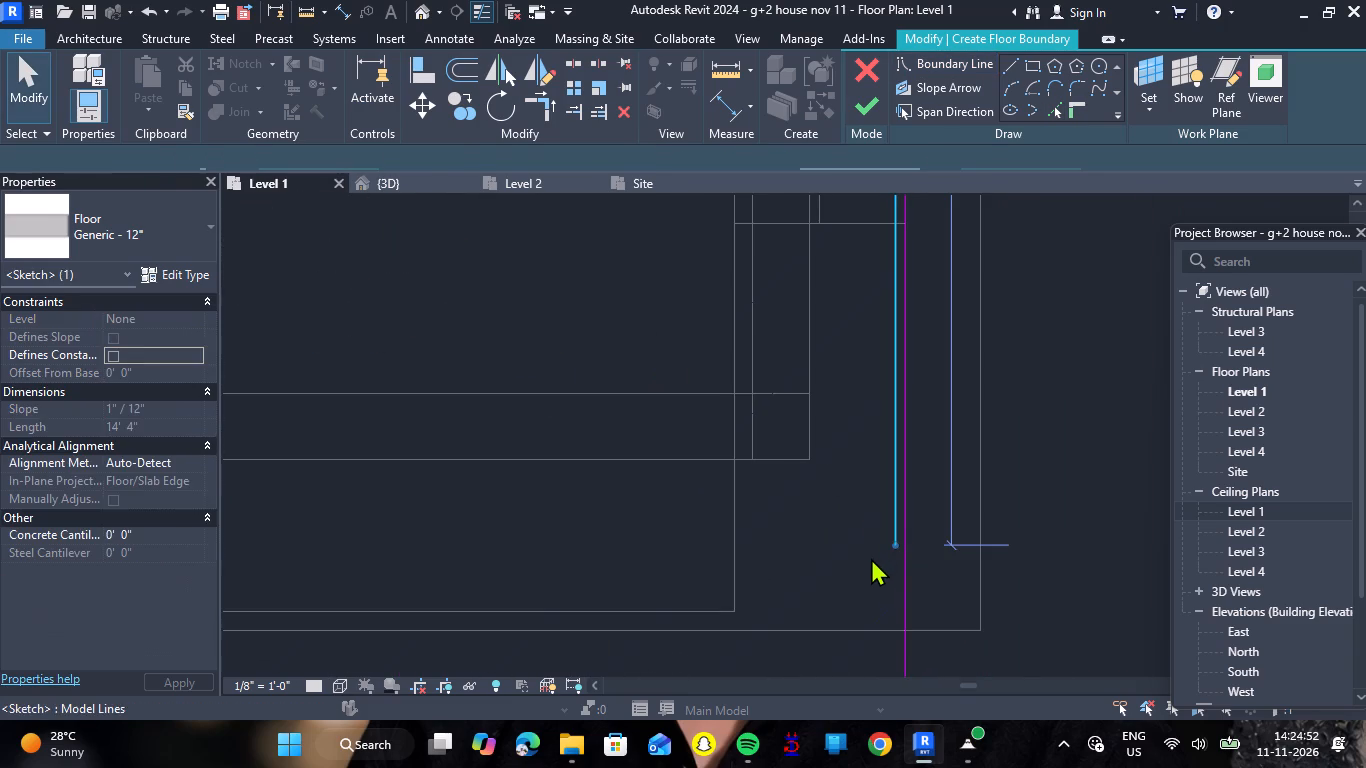
pyautogui.press('Delete')
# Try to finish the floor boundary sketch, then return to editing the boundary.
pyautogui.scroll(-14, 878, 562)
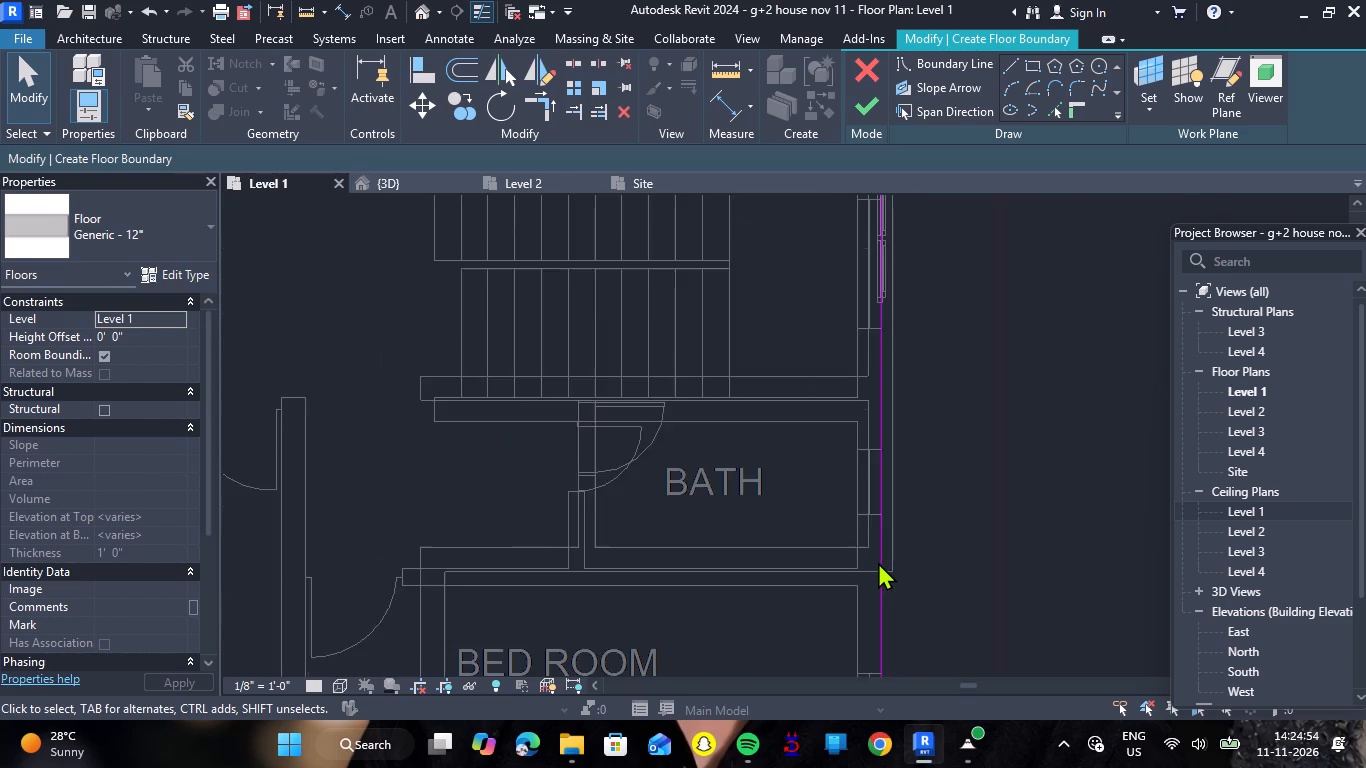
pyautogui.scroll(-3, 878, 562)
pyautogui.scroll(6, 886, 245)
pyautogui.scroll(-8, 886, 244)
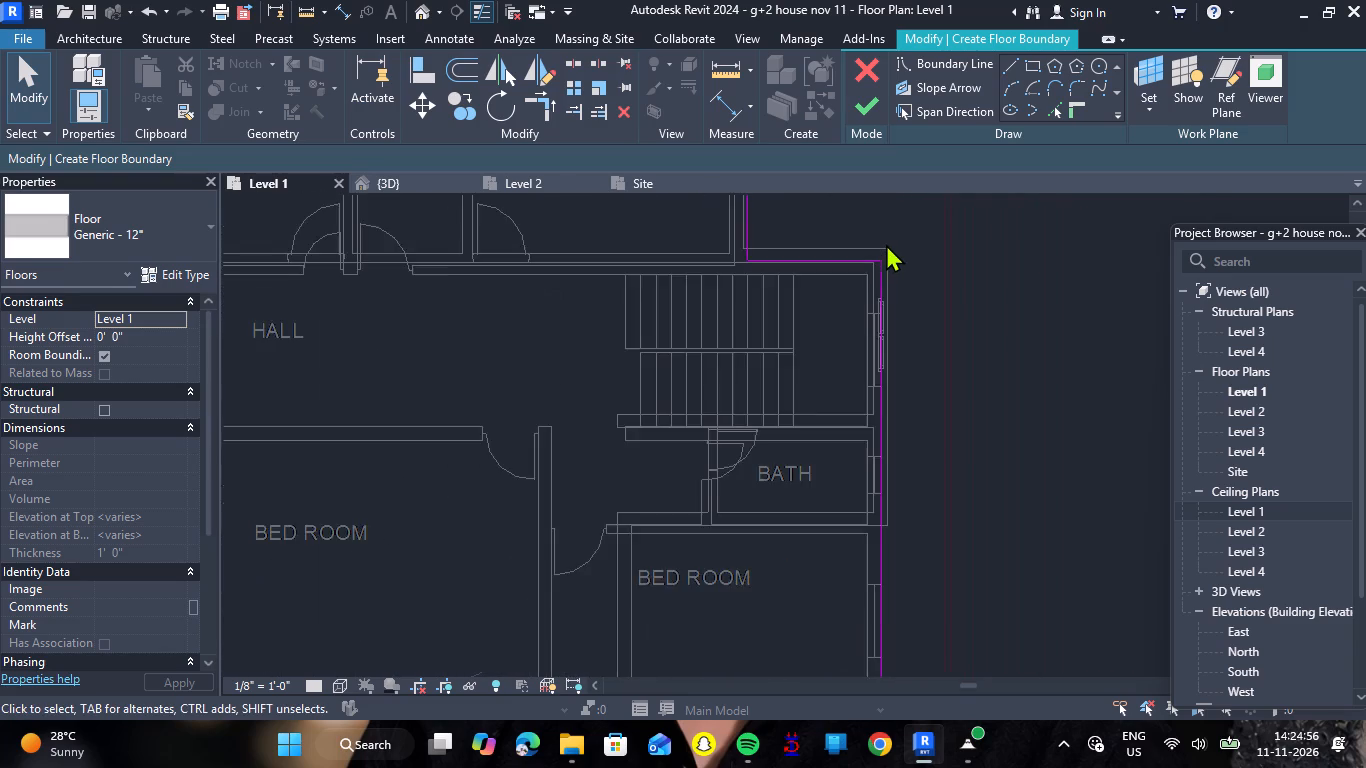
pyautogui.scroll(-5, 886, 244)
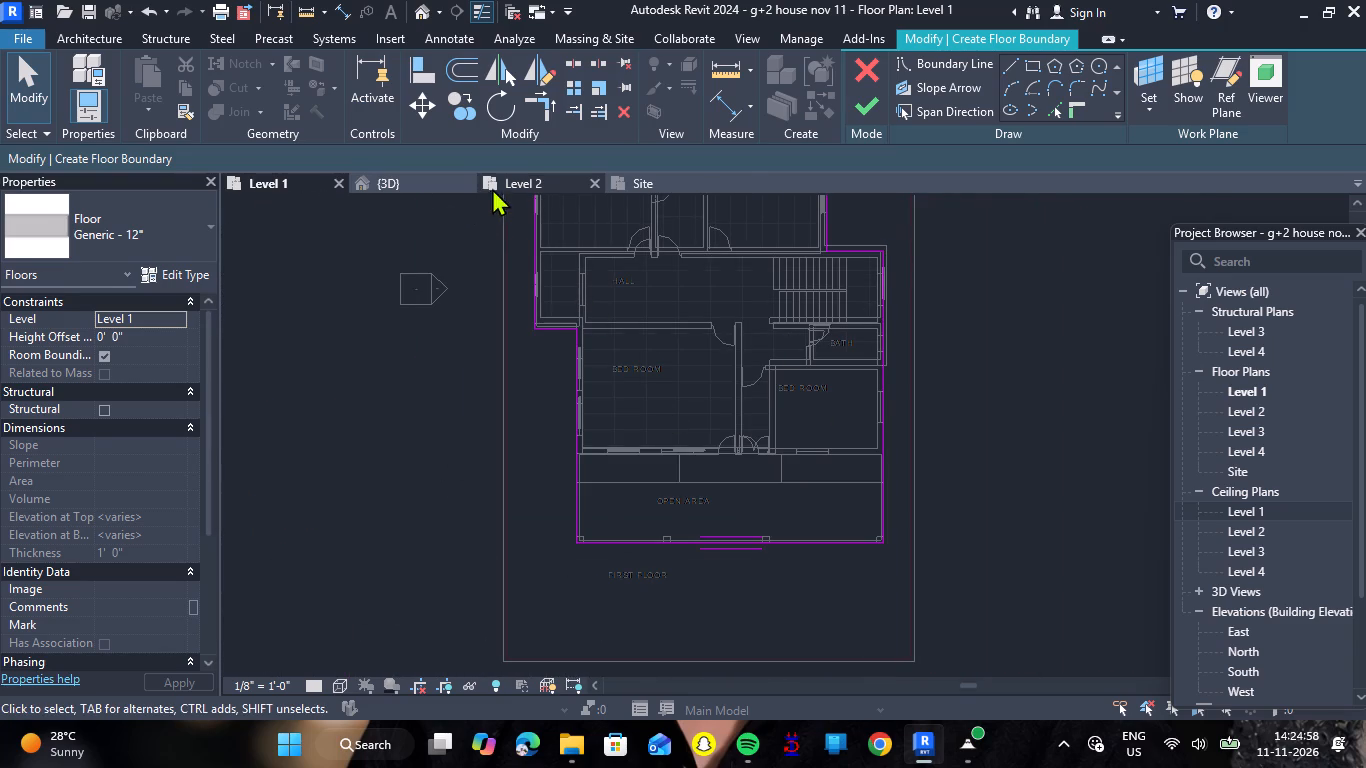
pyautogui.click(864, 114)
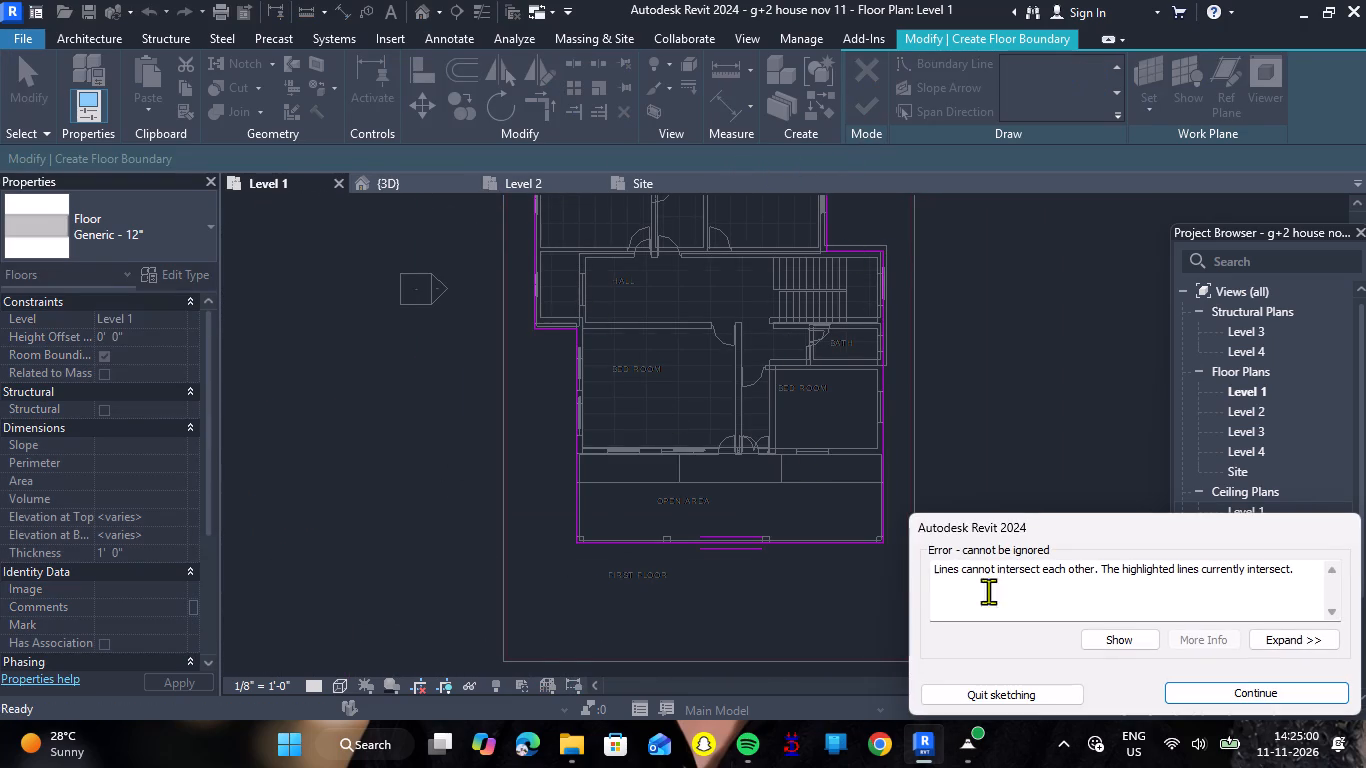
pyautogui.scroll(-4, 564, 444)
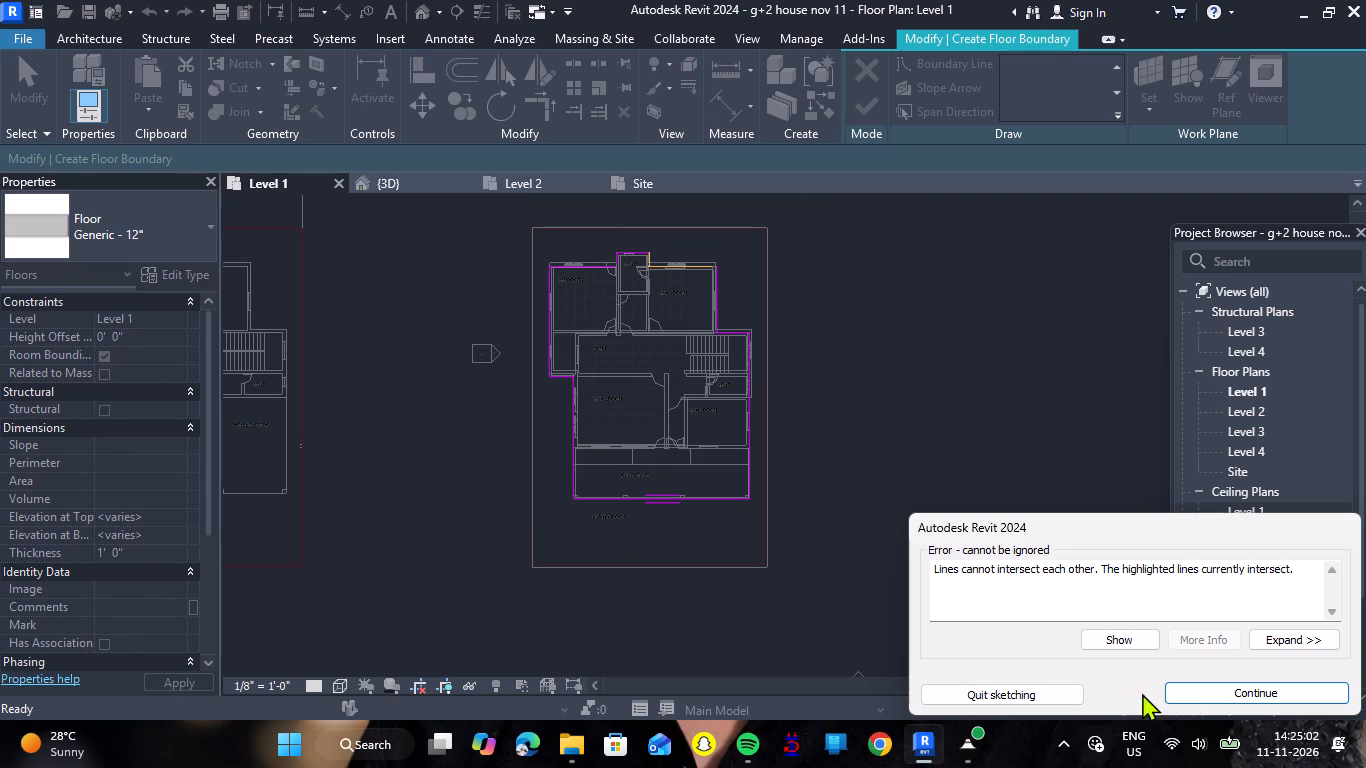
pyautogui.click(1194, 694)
# Trim the projecting bath's right boundary line and the upper bedroom's upper boundary line to a clean corner.
pyautogui.scroll(7, 633, 231)
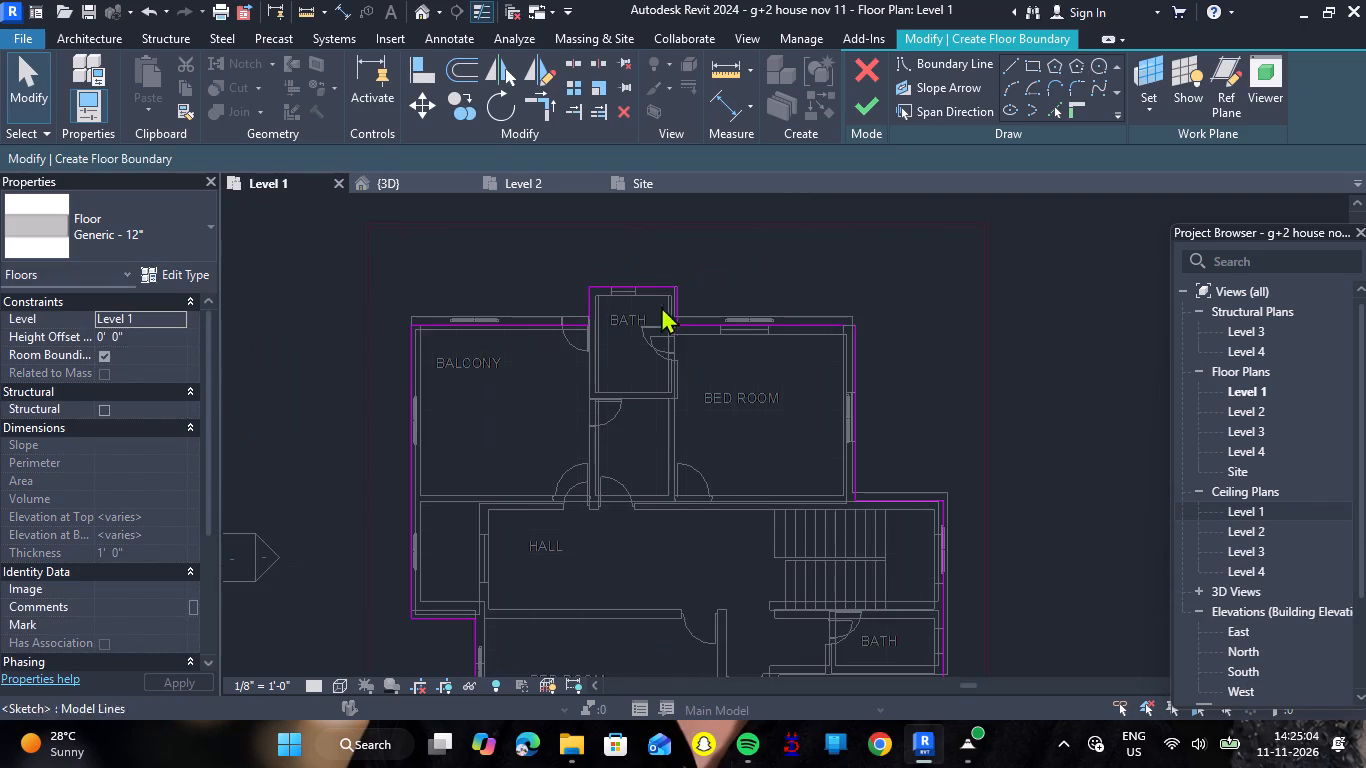
pyautogui.scroll(18, 672, 311)
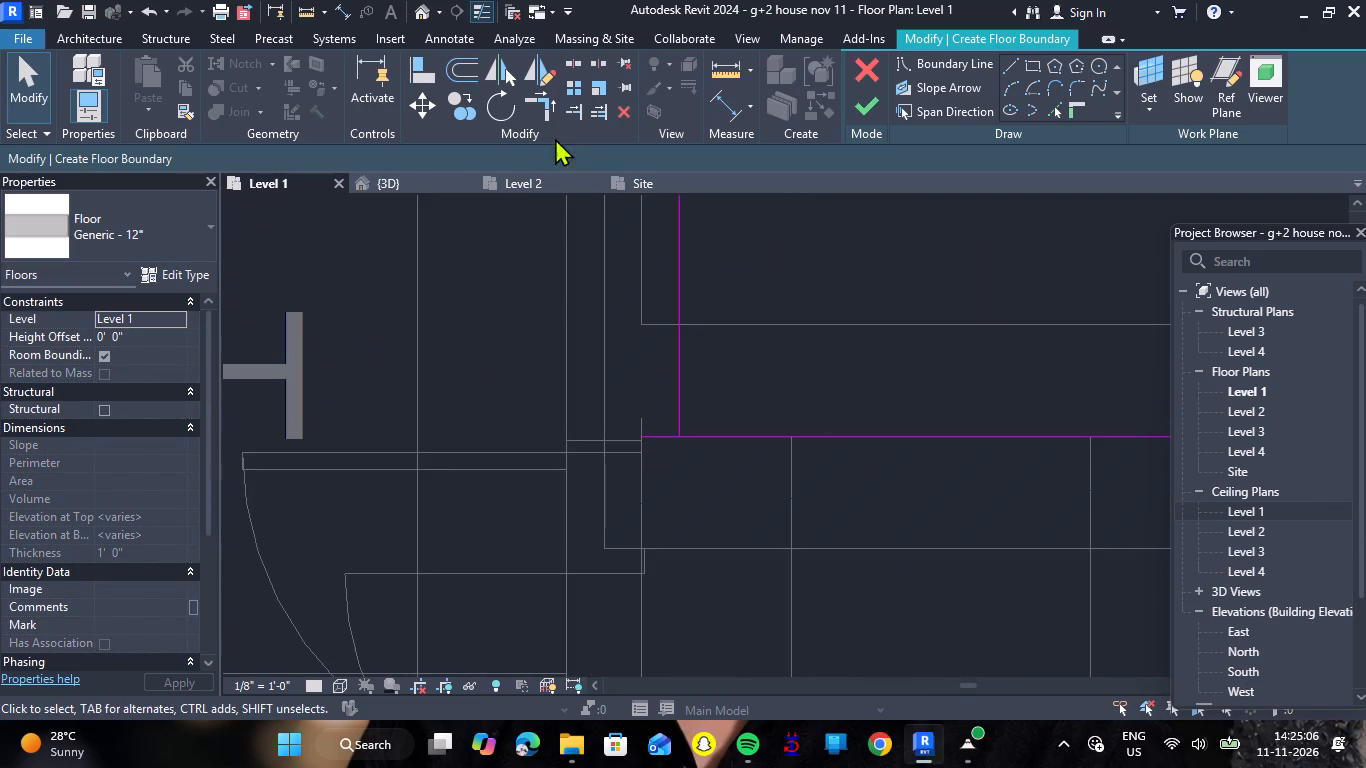
pyautogui.click(532, 113)
pyautogui.click(679, 402)
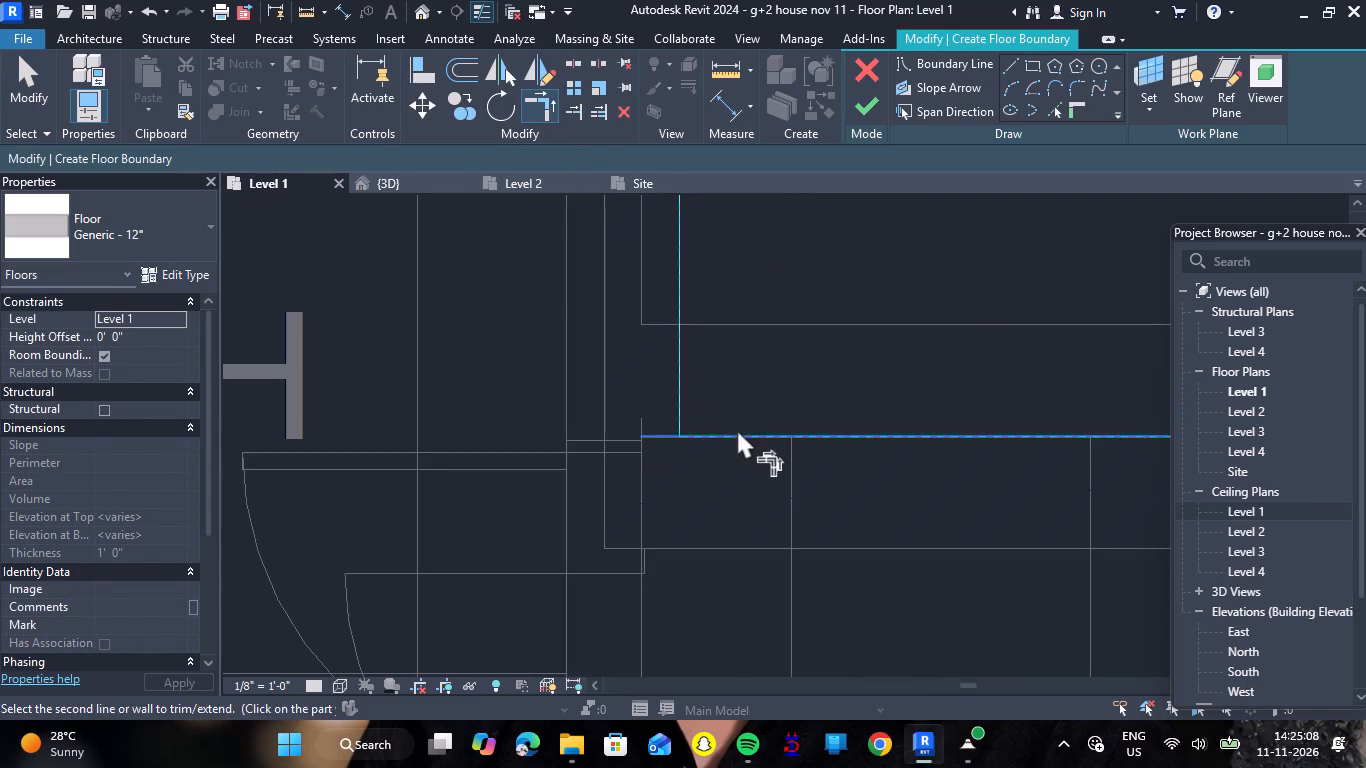
pyautogui.click(737, 429)
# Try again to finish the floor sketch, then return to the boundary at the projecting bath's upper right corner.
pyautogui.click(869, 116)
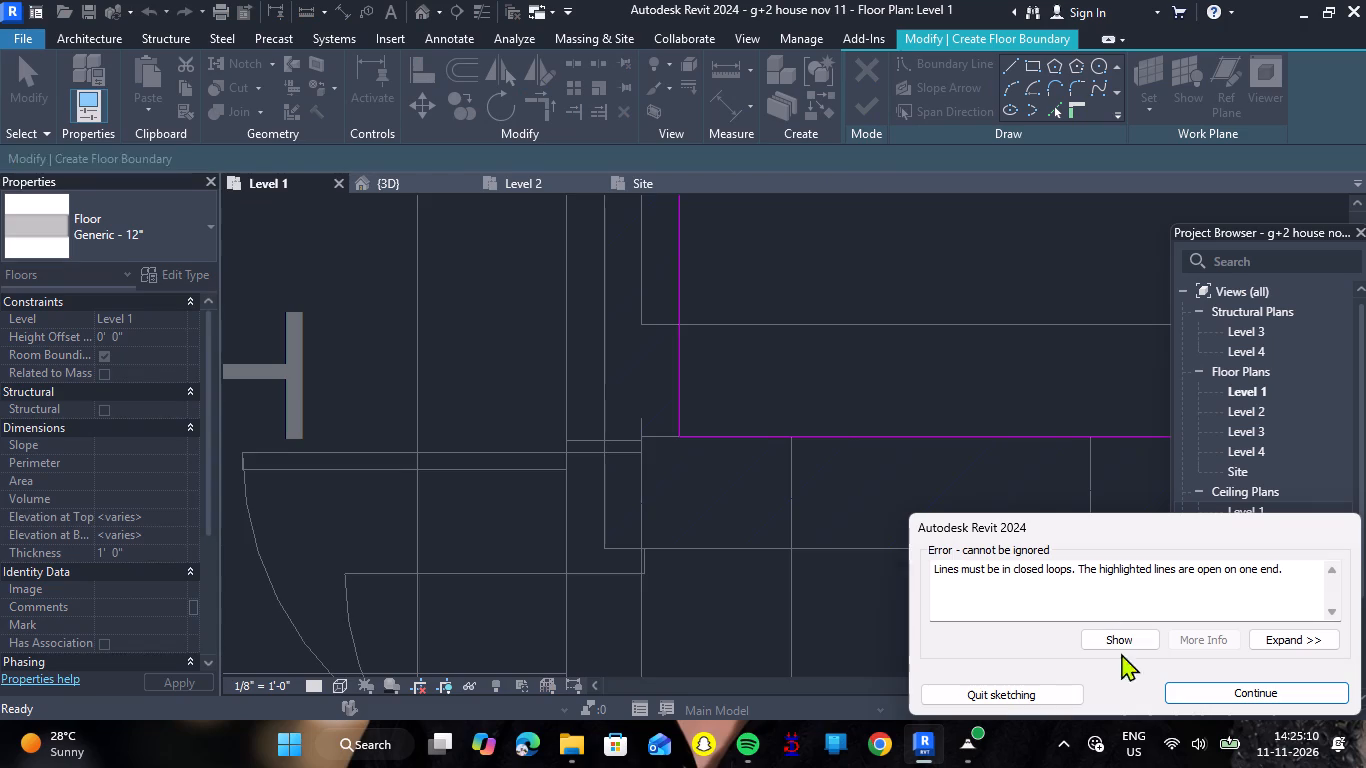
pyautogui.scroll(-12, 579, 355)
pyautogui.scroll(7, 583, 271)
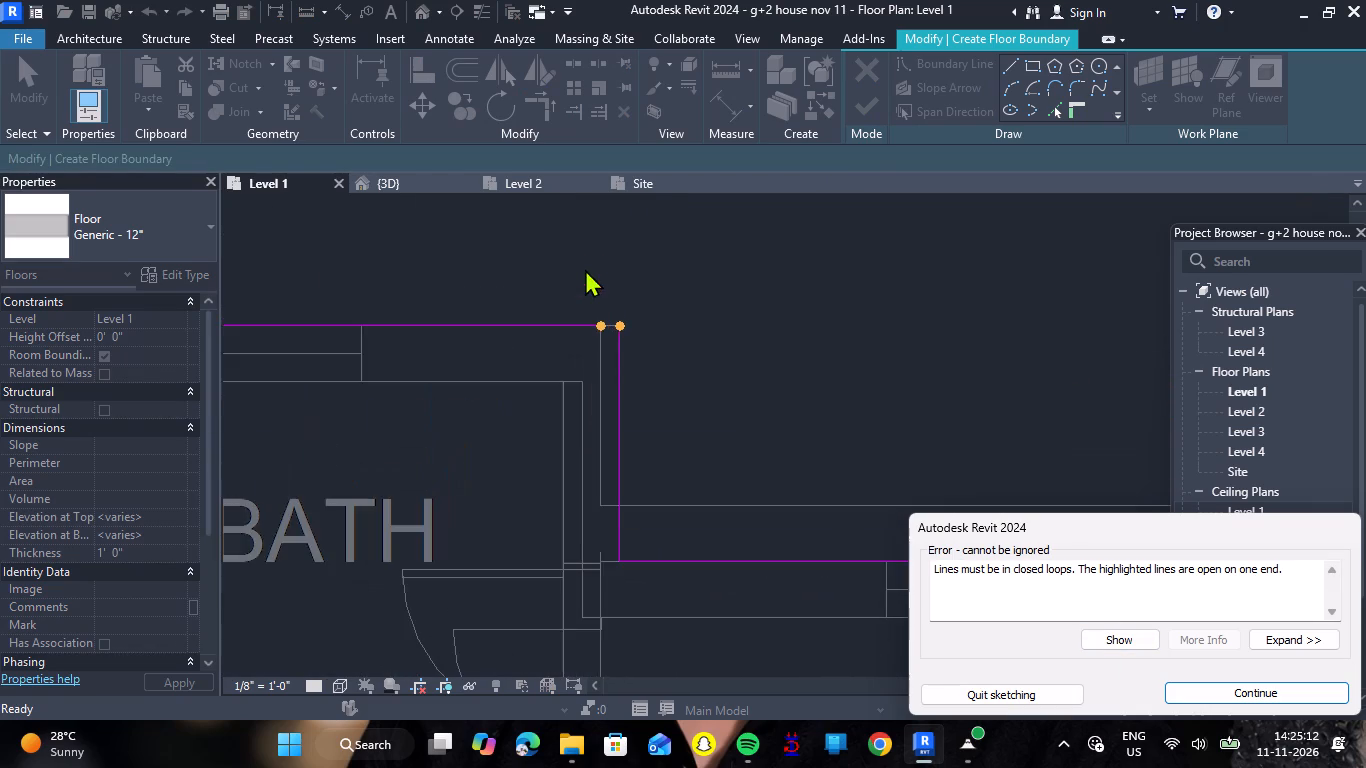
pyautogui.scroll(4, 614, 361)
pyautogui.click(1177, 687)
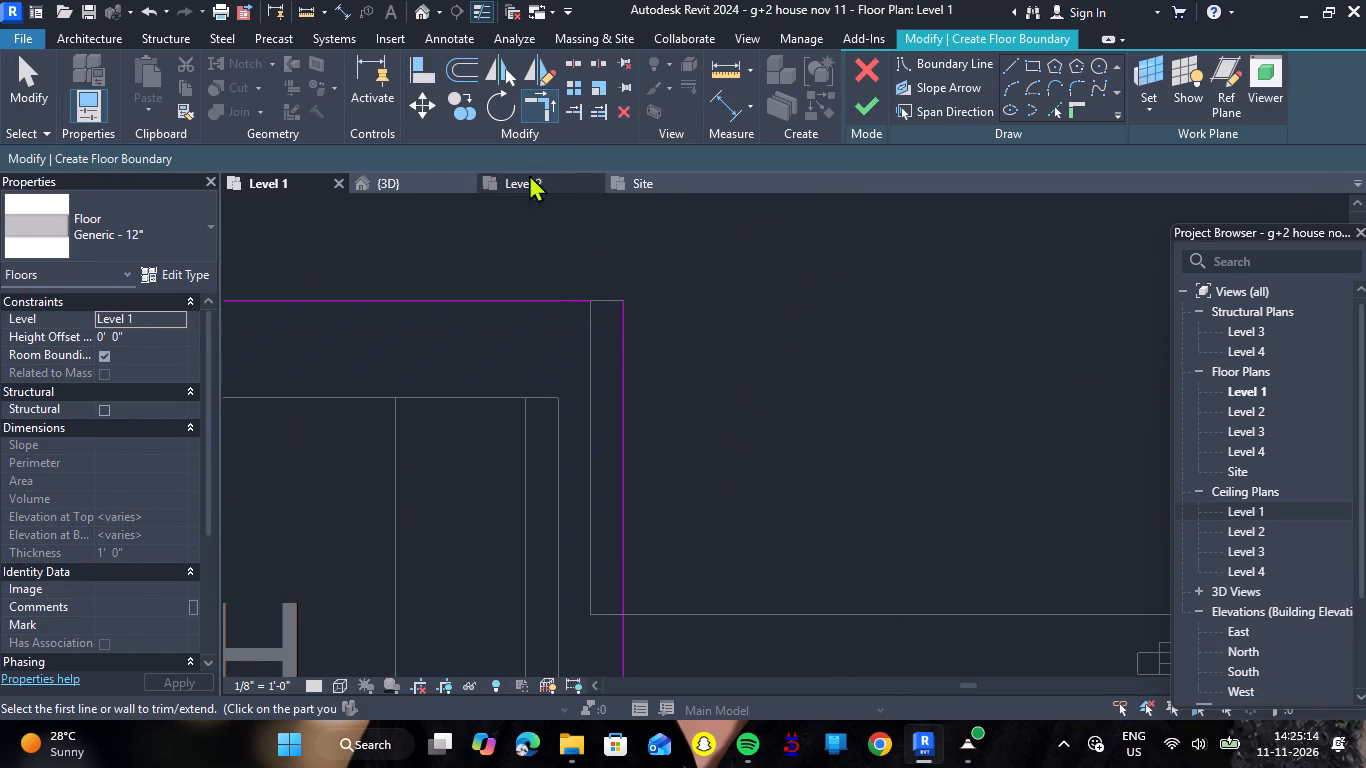
# Trim the boundary lines at the projecting bath's upper right and left corners and the adjoining bedroom's outer corner, and finish the floor sketch.
pyautogui.click(553, 289)
pyautogui.click(553, 297)
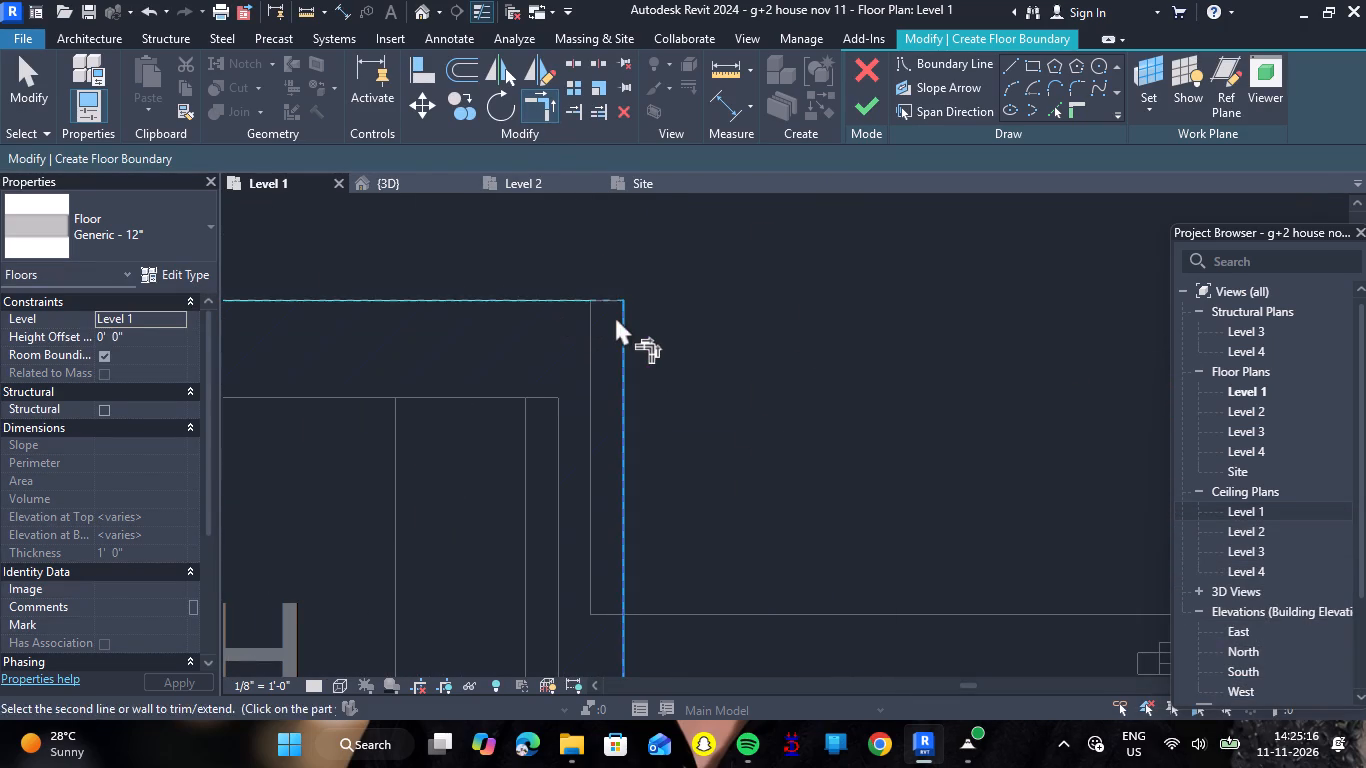
pyautogui.click(615, 316)
pyautogui.scroll(-7, 631, 318)
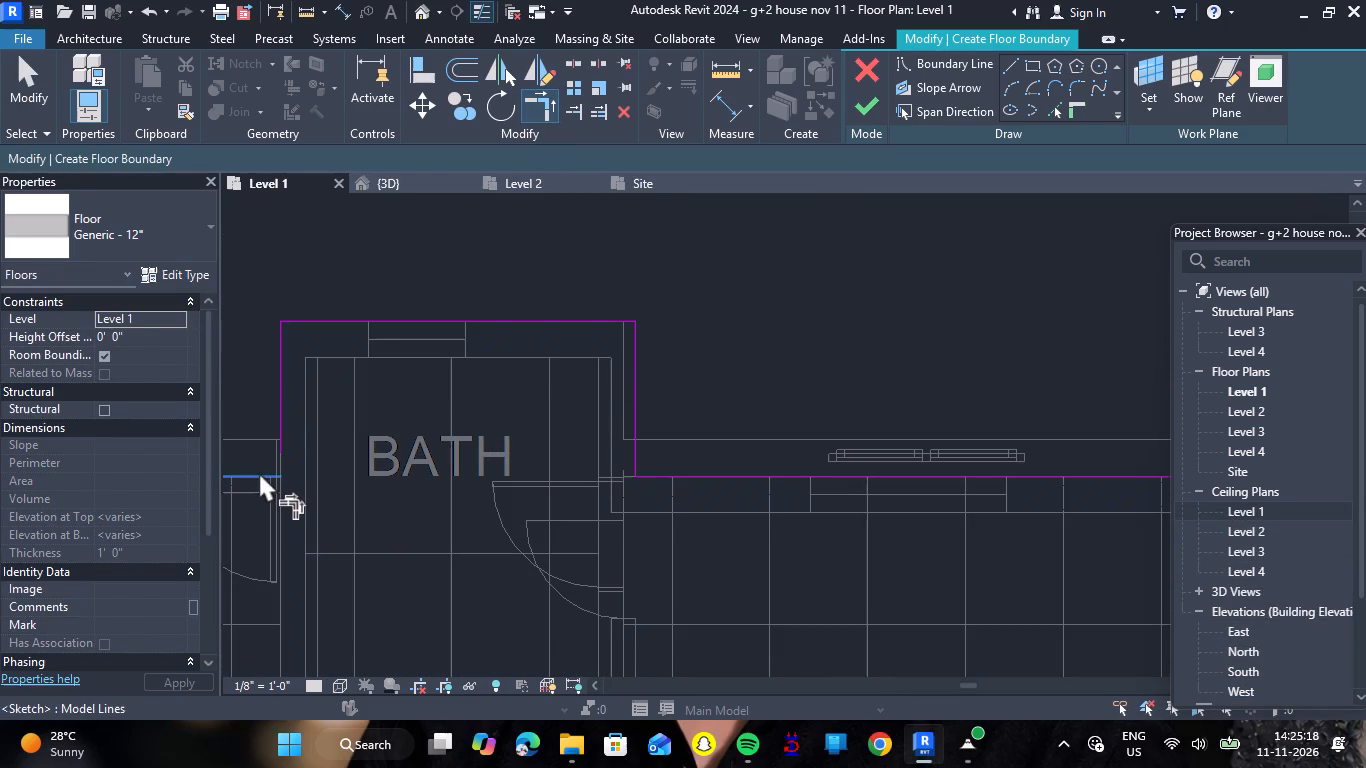
pyautogui.click(259, 472)
pyautogui.click(283, 417)
pyautogui.scroll(-4, 299, 411)
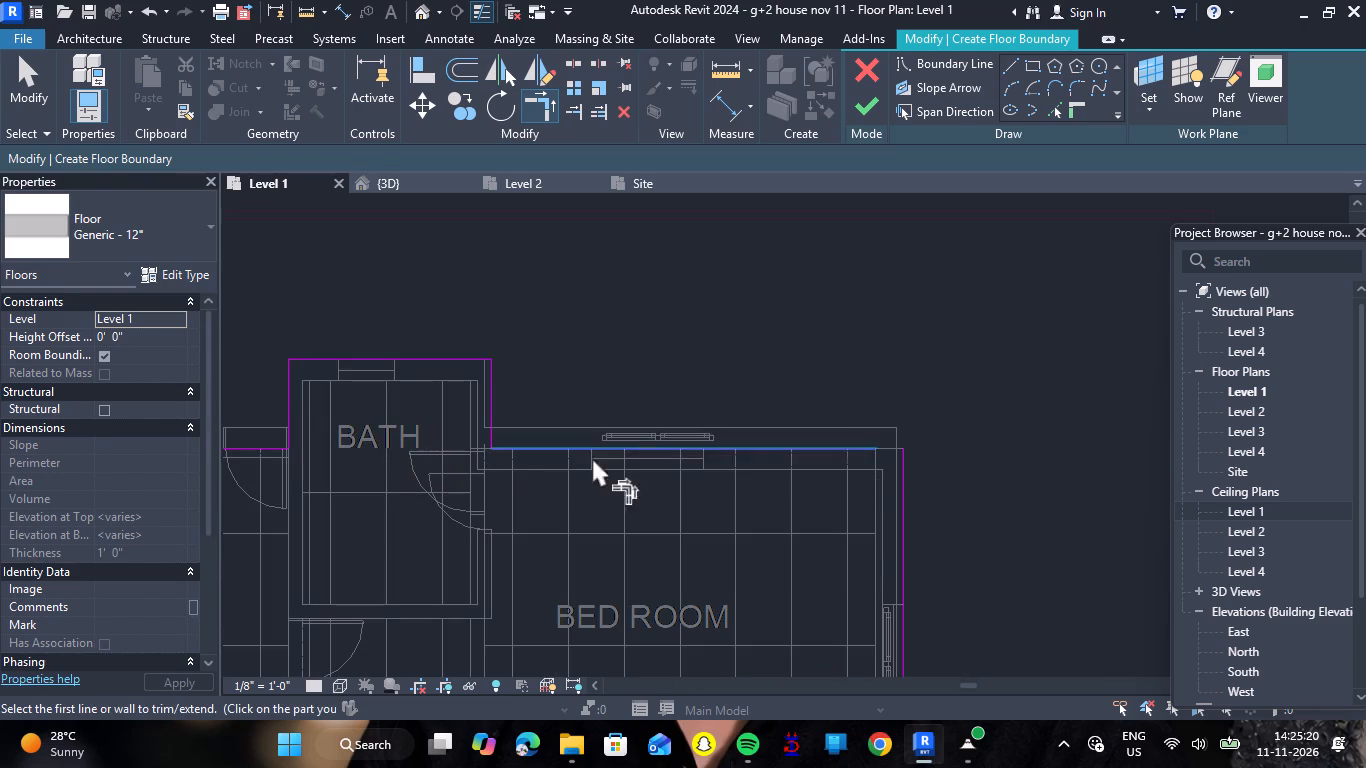
pyautogui.click(861, 441)
pyautogui.click(896, 457)
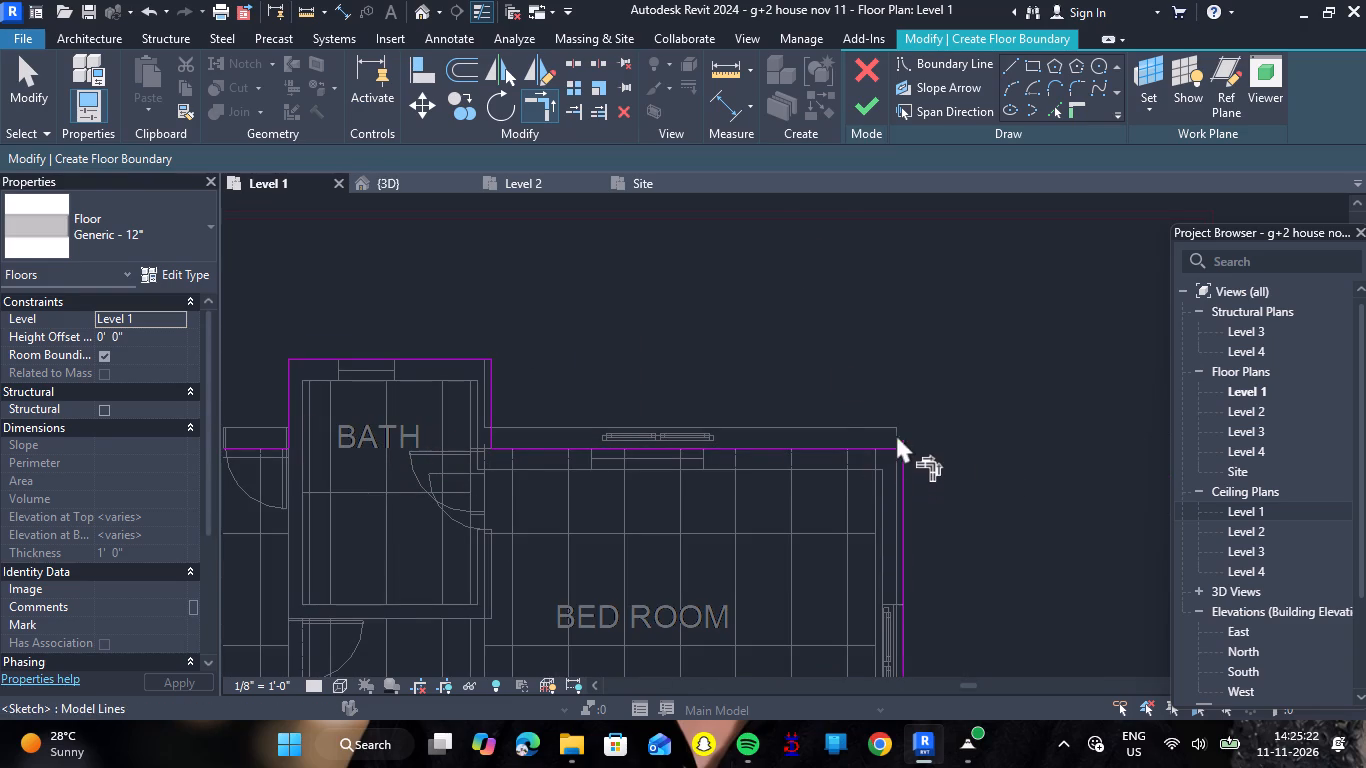
pyautogui.click(863, 106)
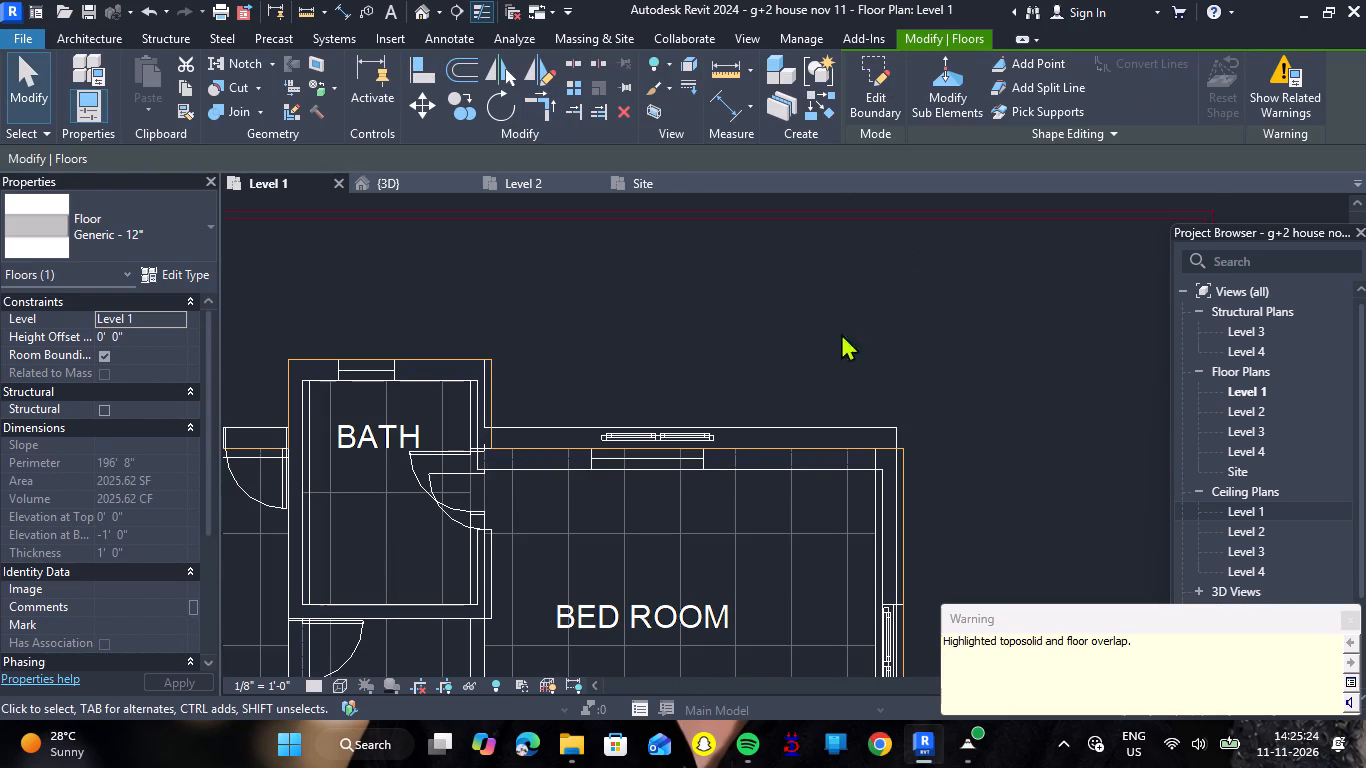
# Set the new floor slab's level constraint to Level 2.
pyautogui.click(177, 314)
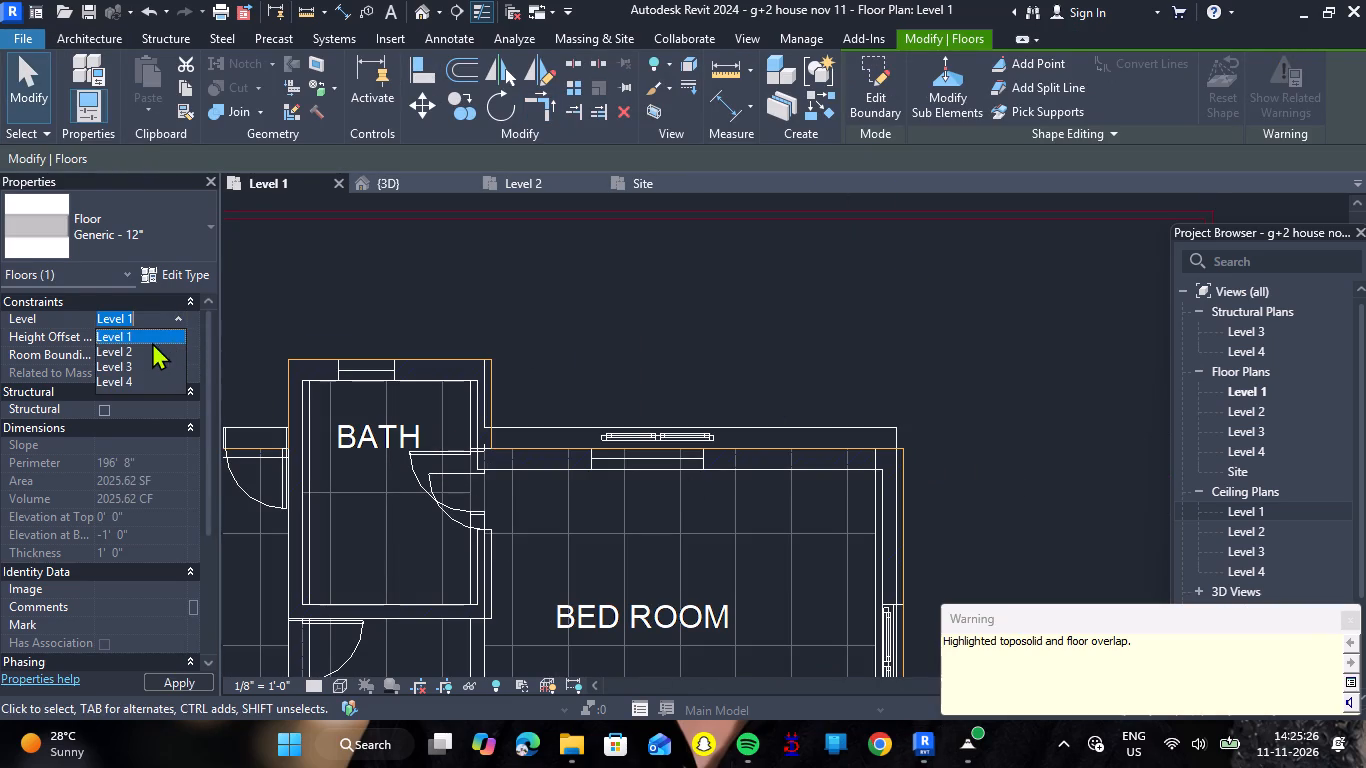
pyautogui.click(144, 353)
pyautogui.click(493, 327)
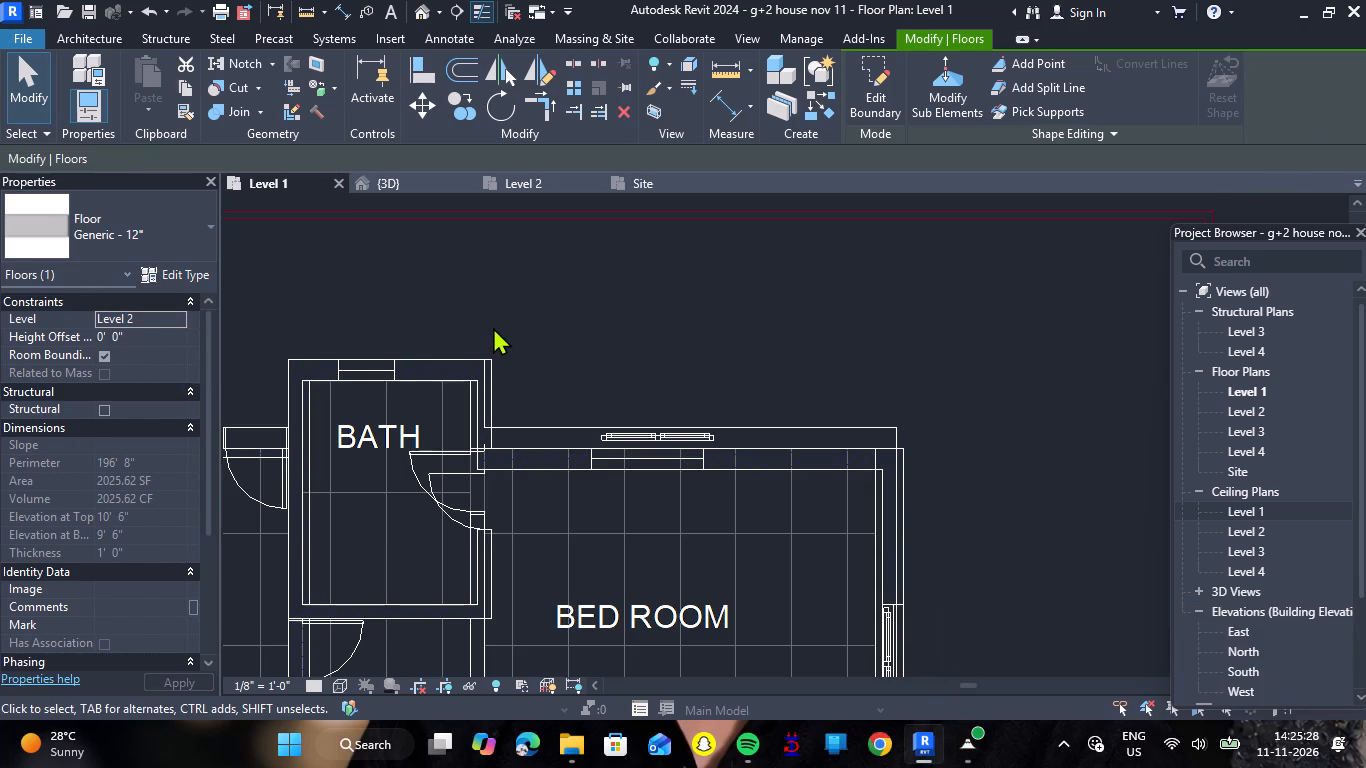
# Switch to the 3D view and reset the temporary hide/isolate so the whole house model shows.
pyautogui.click(395, 174)
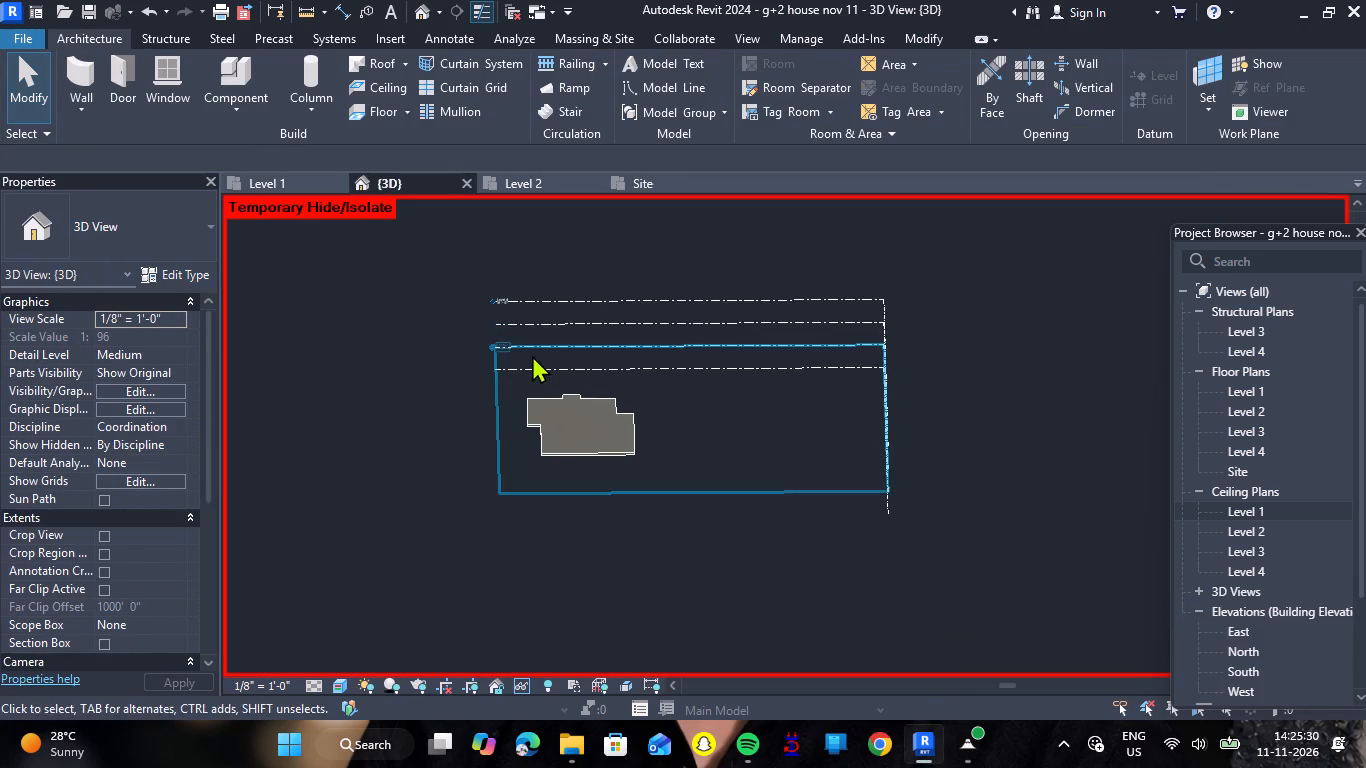
pyautogui.scroll(-1, 535, 376)
pyautogui.scroll(7, 596, 438)
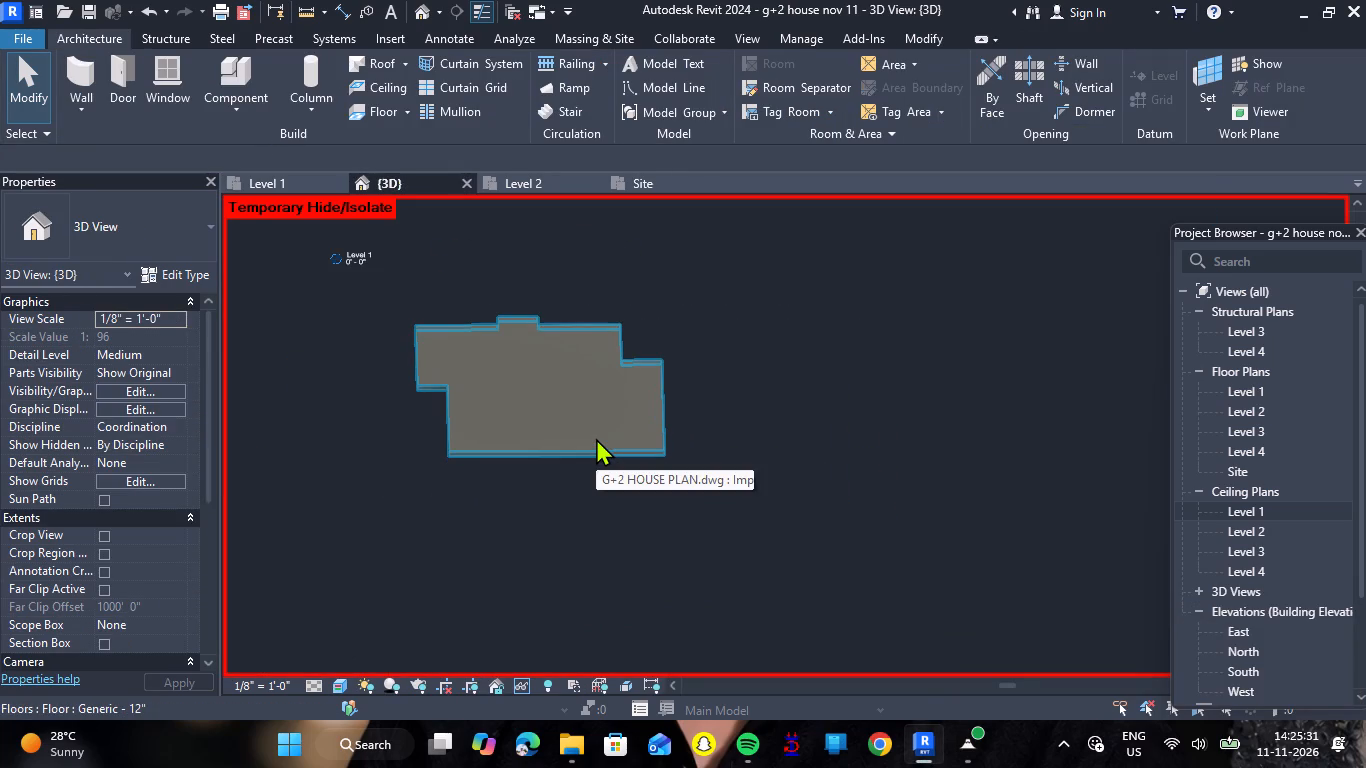
pyautogui.write('hr')
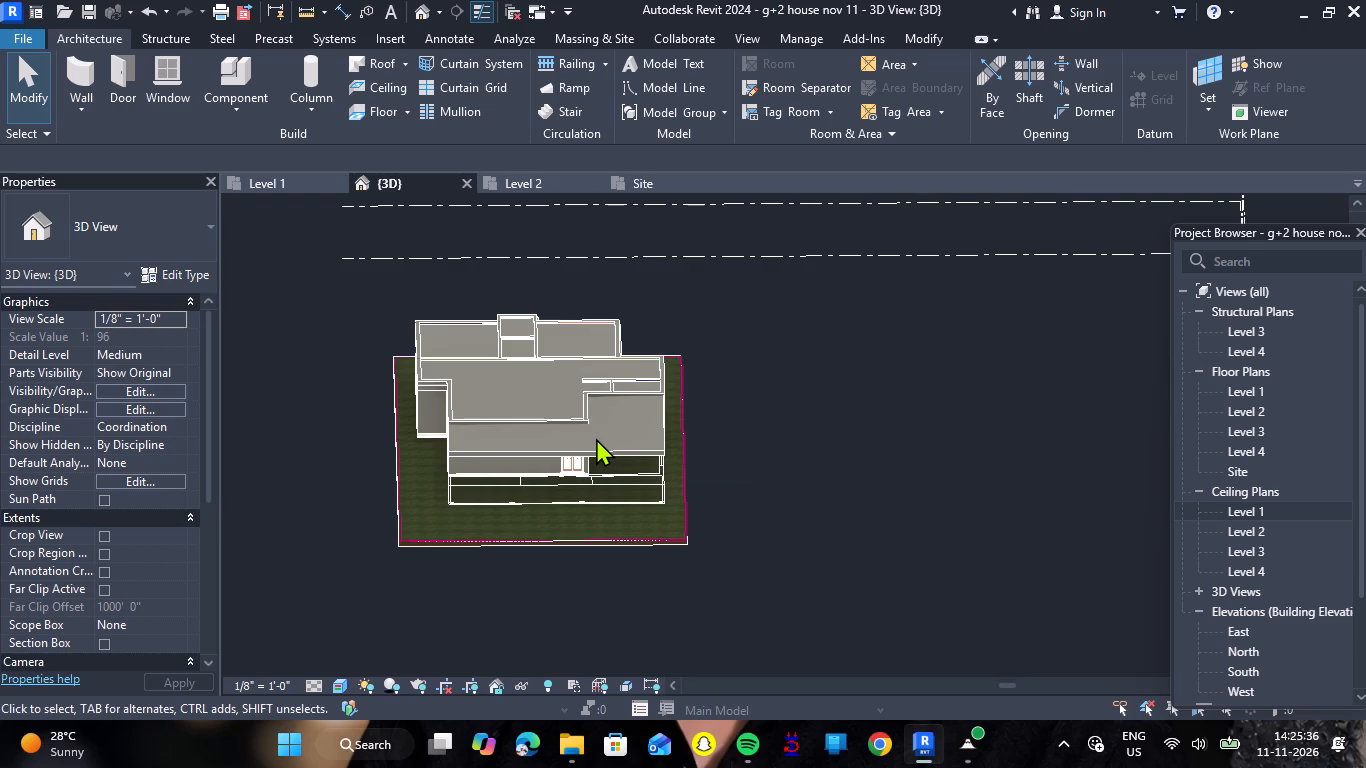
# Select the Level 2 floor slab in the 3D view and change its type to Generic - 6".
pyautogui.scroll(-4, 596, 438)
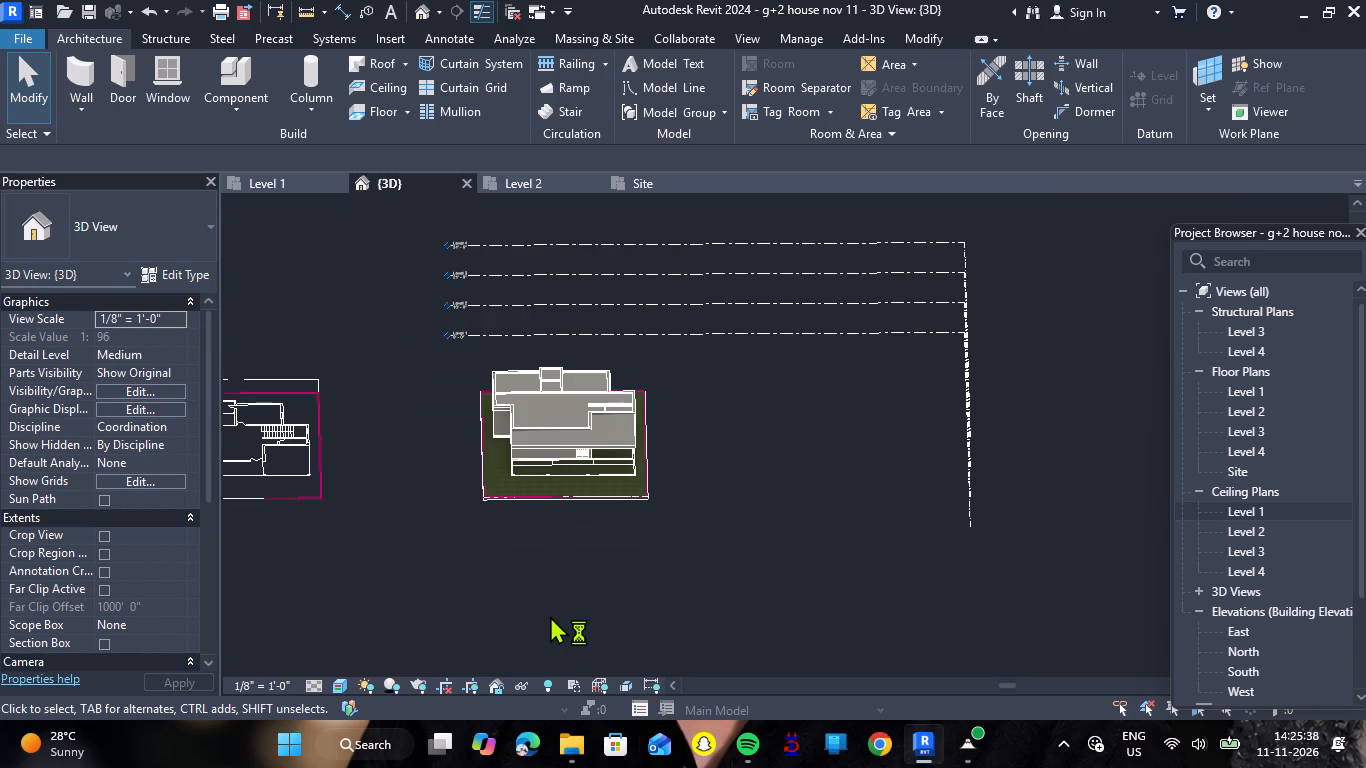
pyautogui.keyDown('shift'); pyautogui.moveTo(549, 617); pyautogui.dragTo(617, 431, button='right'); pyautogui.keyUp('shift')
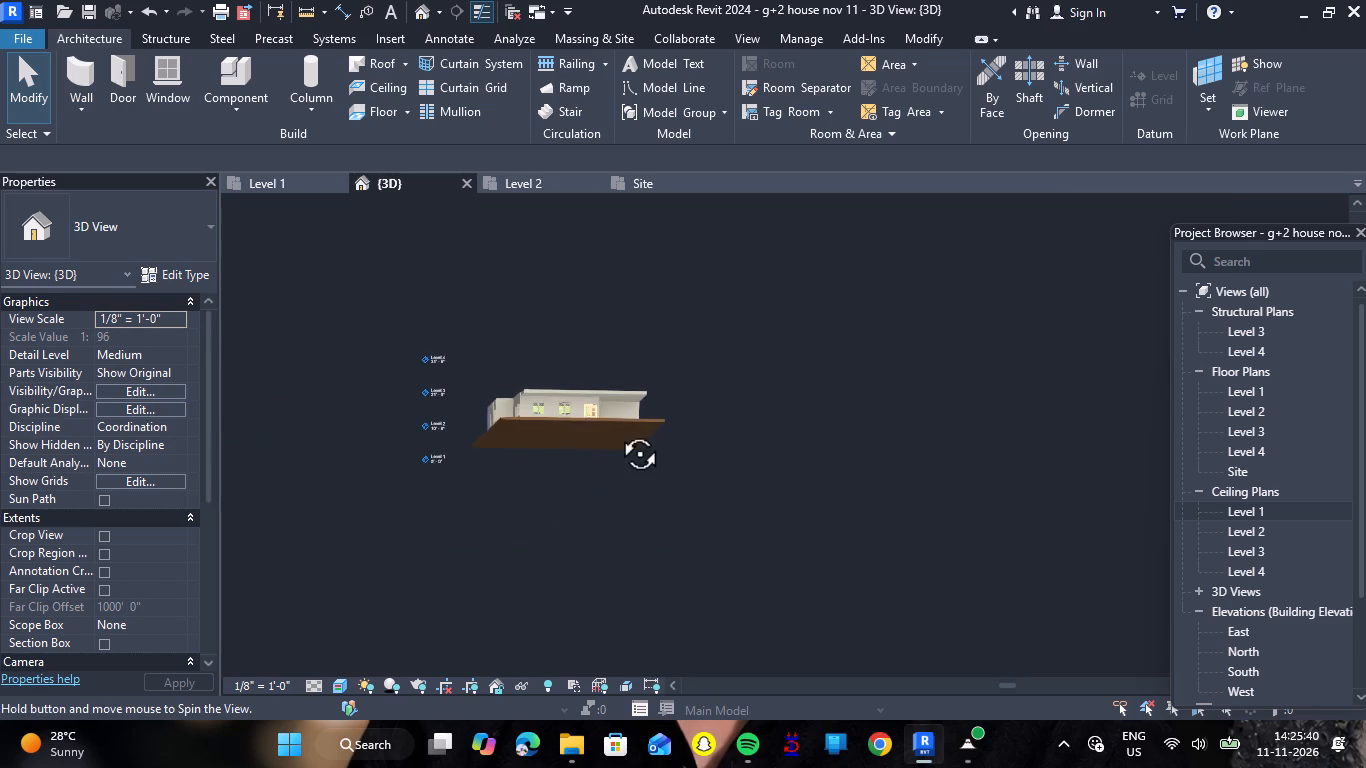
pyautogui.keyDown('shift'); pyautogui.moveTo(617, 431); pyautogui.dragTo(778, 569, button='right'); pyautogui.keyUp('shift')
pyautogui.scroll(7, 915, 546)
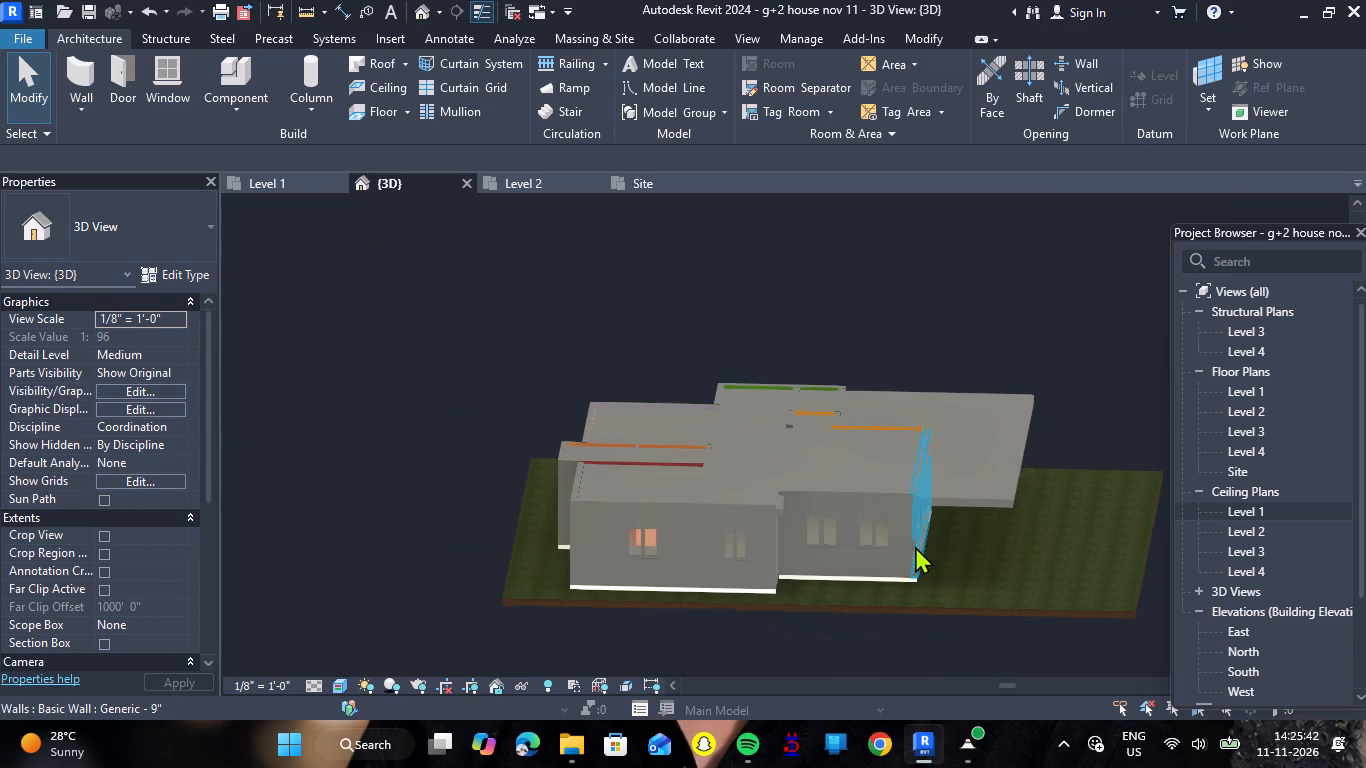
pyautogui.scroll(4, 794, 388)
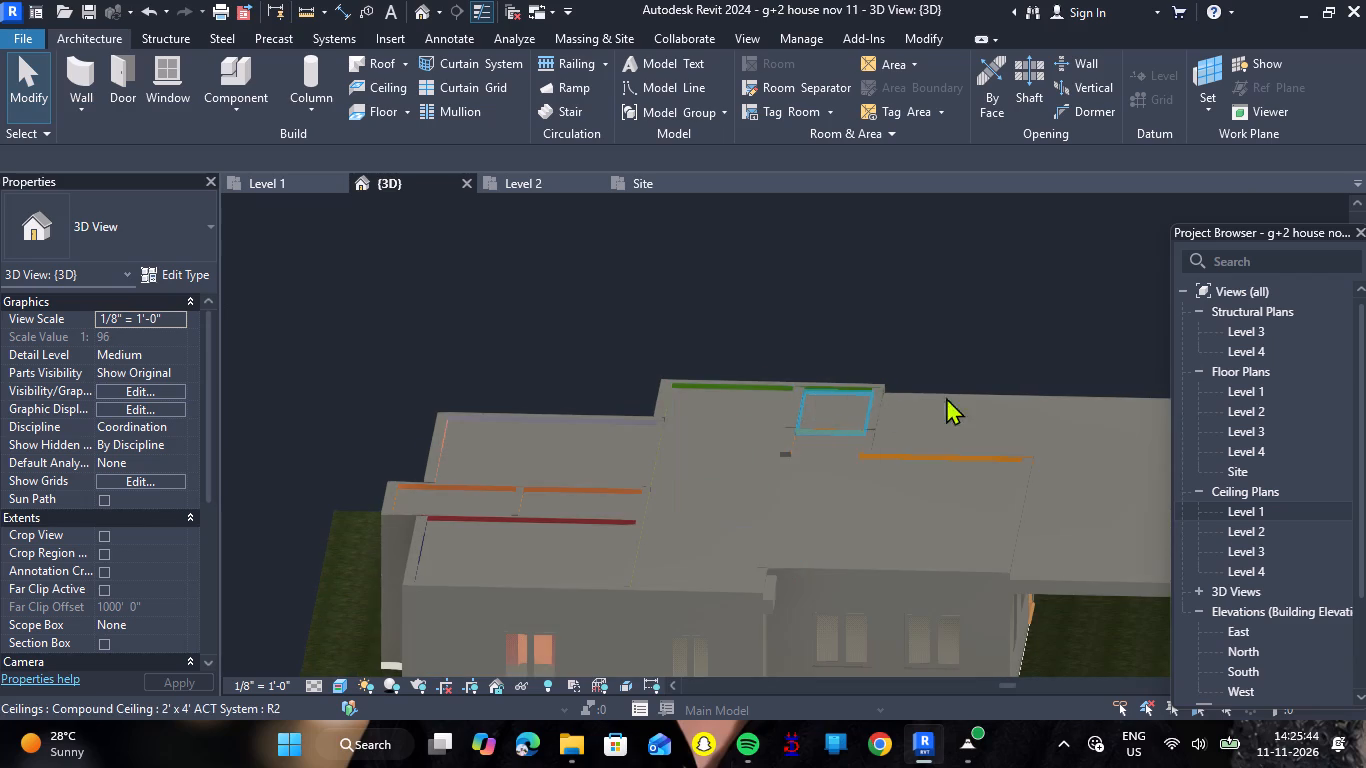
pyautogui.click(976, 397)
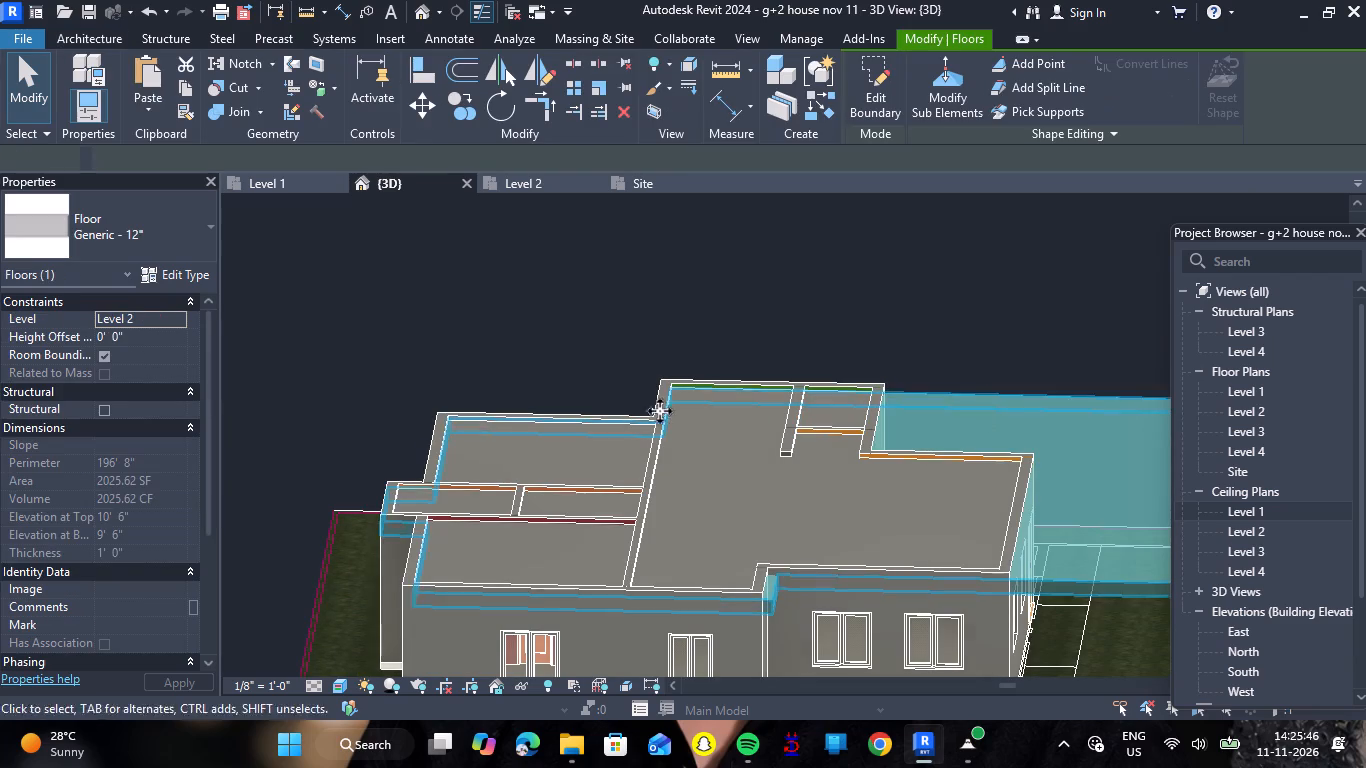
pyautogui.scroll(-4, 635, 416)
pyautogui.keyDown('shift'); pyautogui.moveTo(1081, 621); pyautogui.dragTo(859, 603, button='right'); pyautogui.keyUp('shift')
pyautogui.scroll(4, 805, 575)
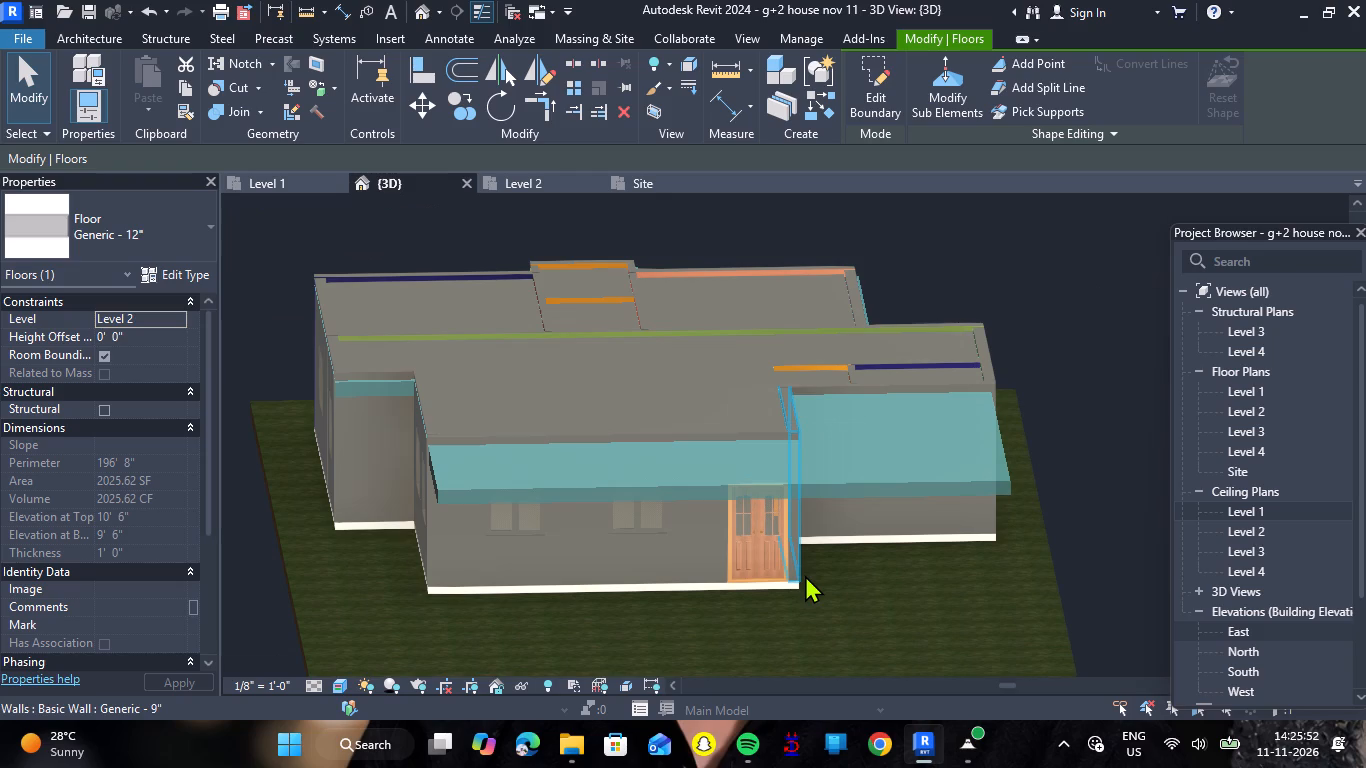
pyautogui.click(209, 222)
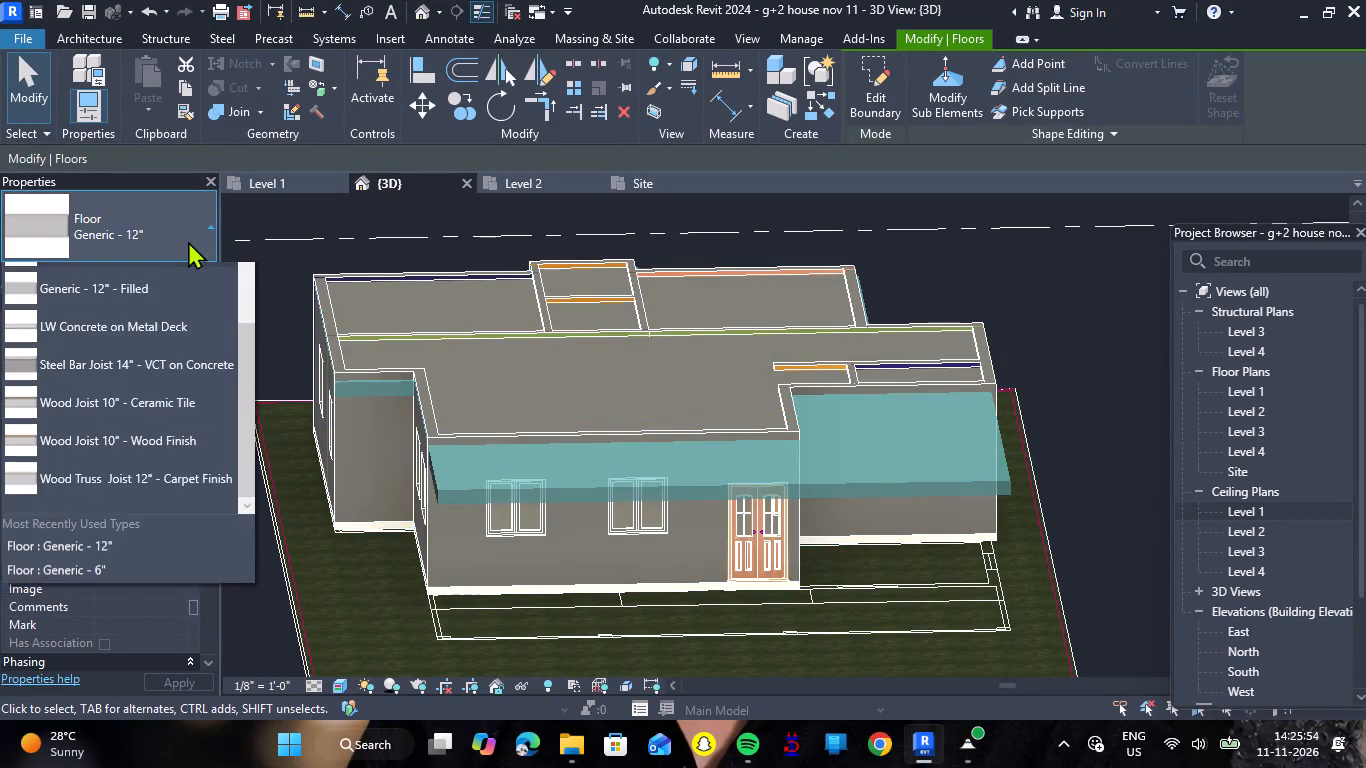
pyautogui.scroll(6, 128, 357)
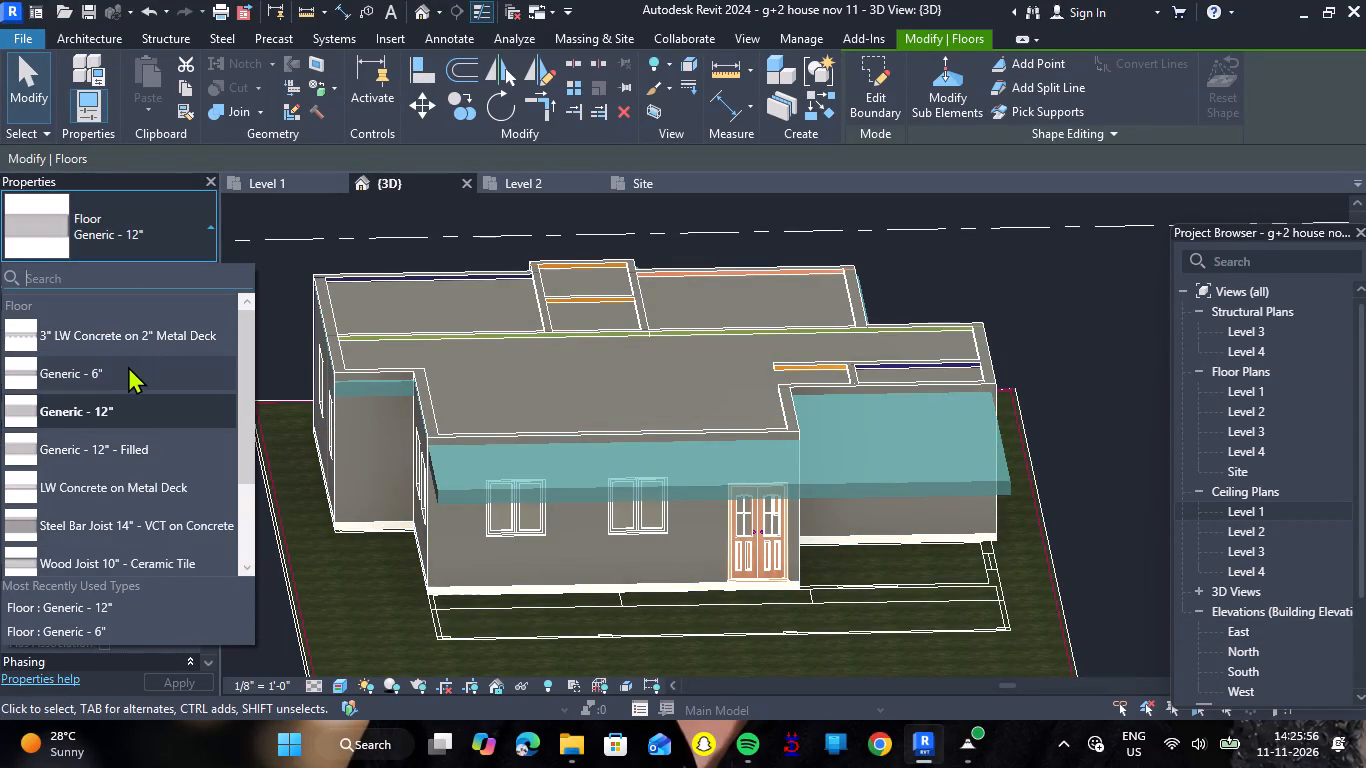
pyautogui.click(128, 366)
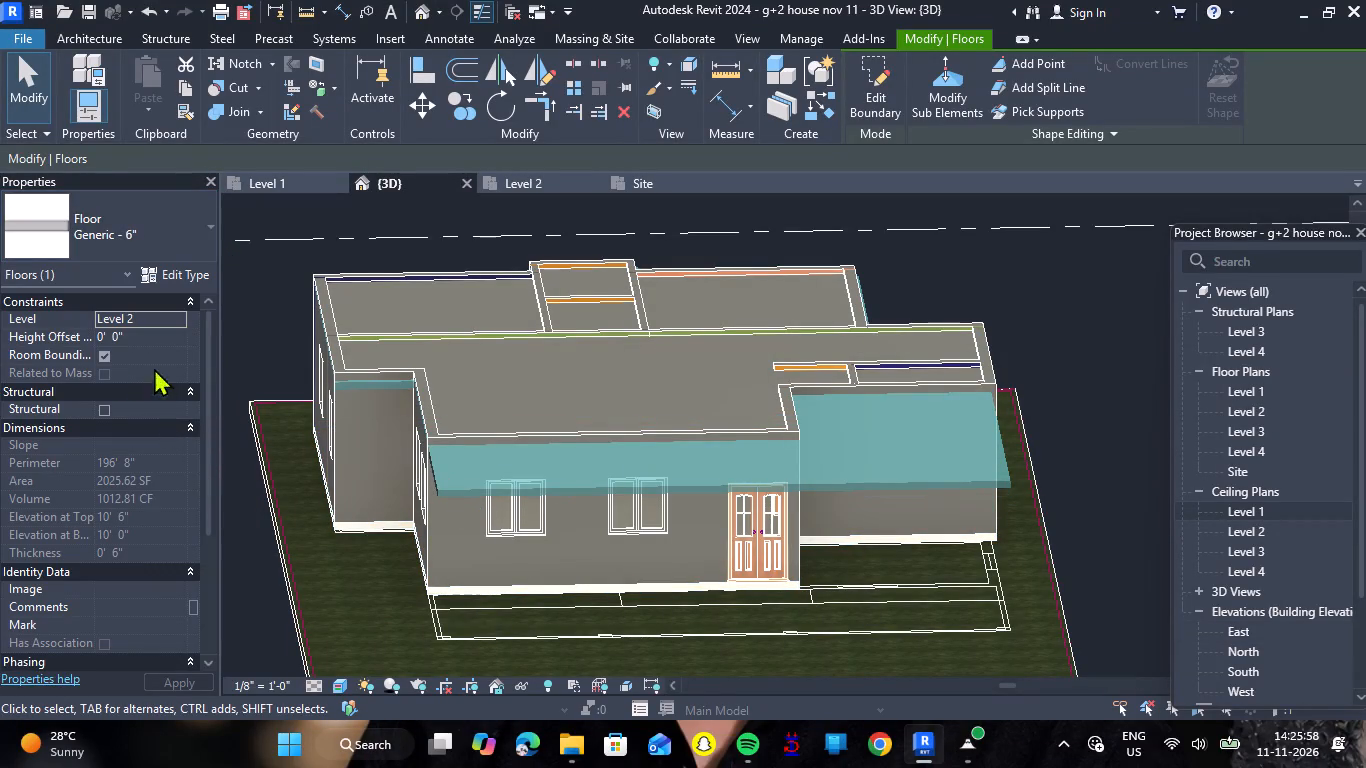
# Set the slab's height offset from level to 12".
pyautogui.click(151, 340)
pyautogui.write('12"')
pyautogui.press('Return')
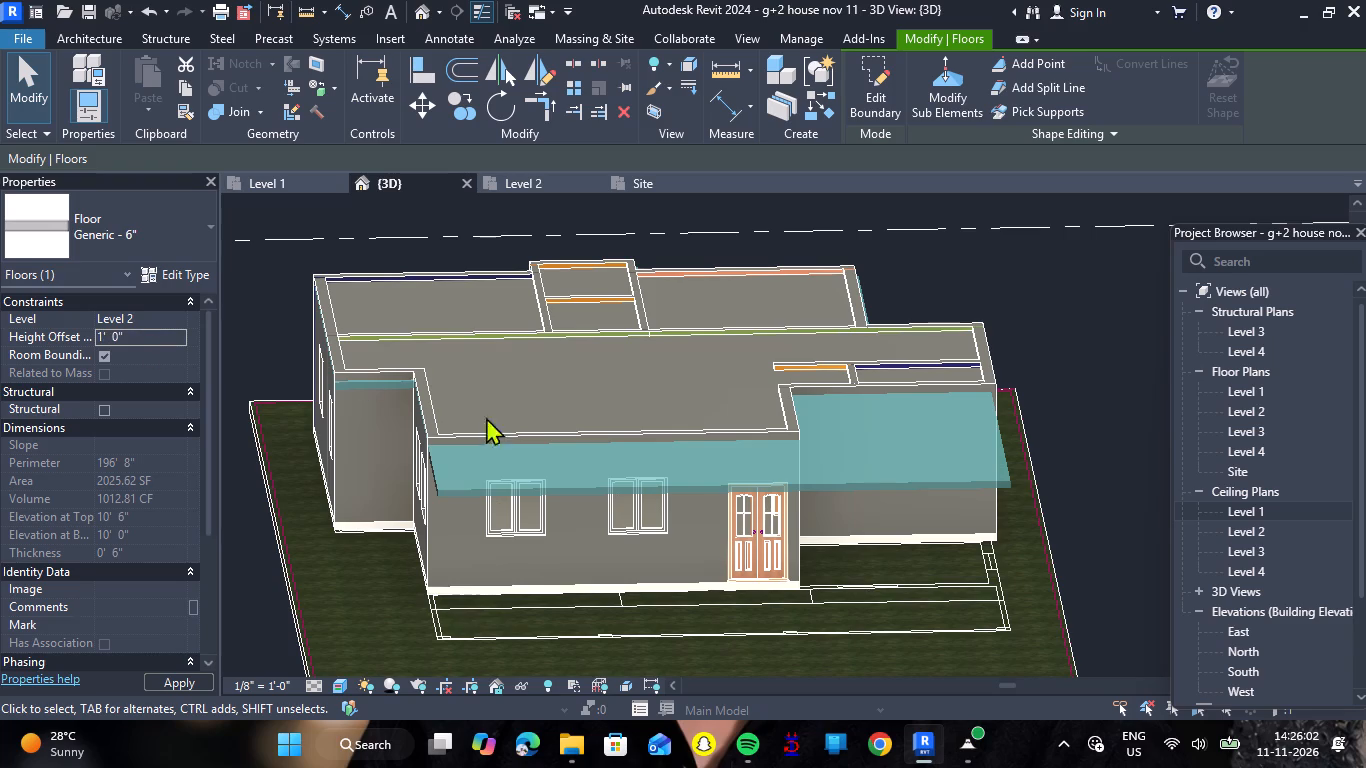
pyautogui.click(1068, 362)
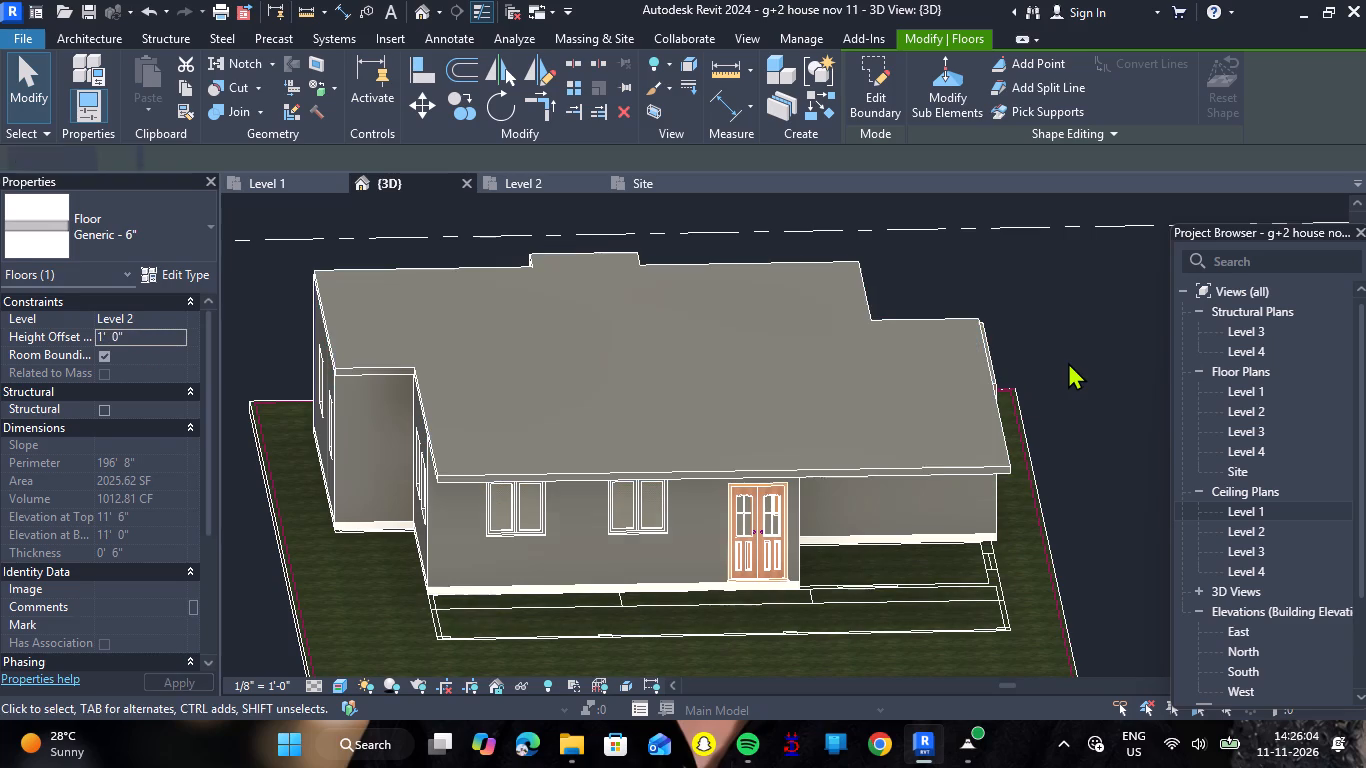
# Examine from several sides how the slab edges line up with the outer faces of the house walls.
pyautogui.scroll(2, 1068, 362)
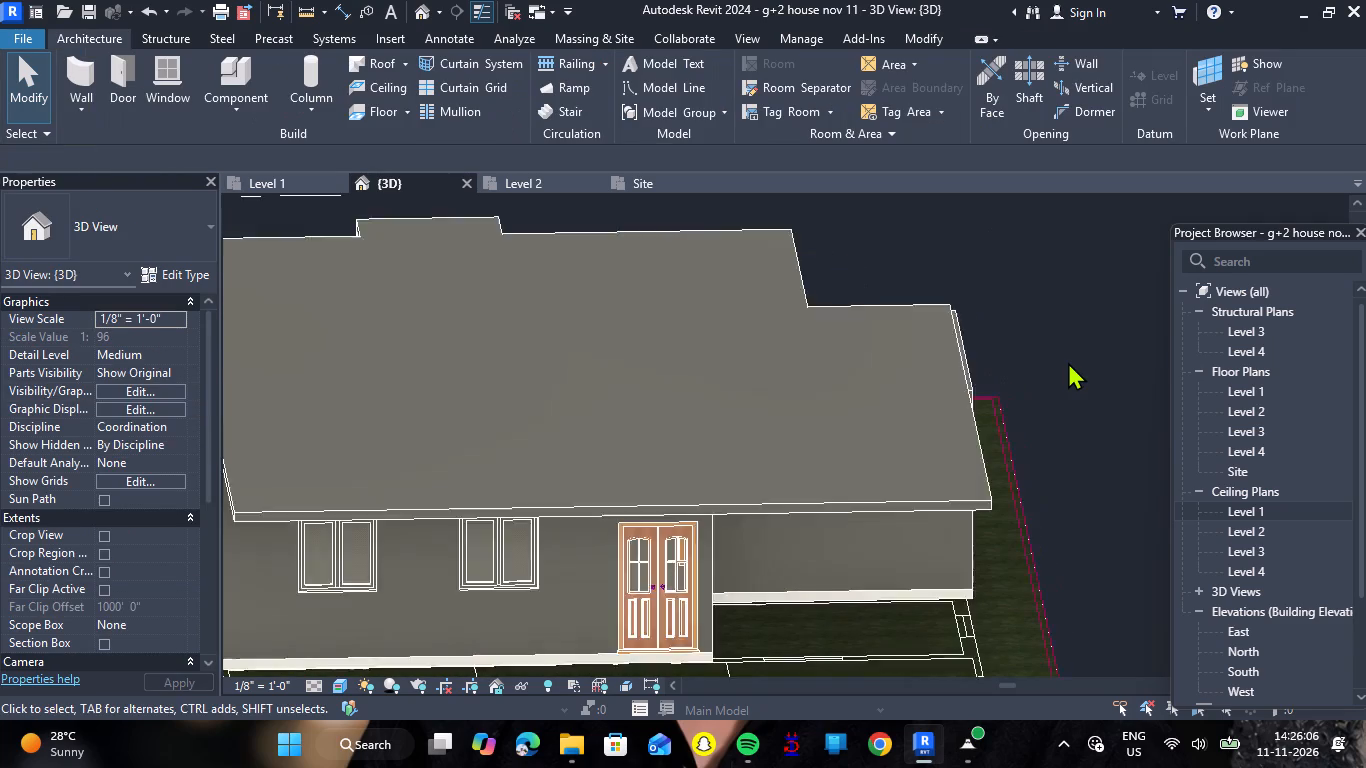
pyautogui.scroll(-1, 1068, 362)
pyautogui.keyDown('shift'); pyautogui.moveTo(1061, 391); pyautogui.dragTo(627, 395, button='right'); pyautogui.keyUp('shift')
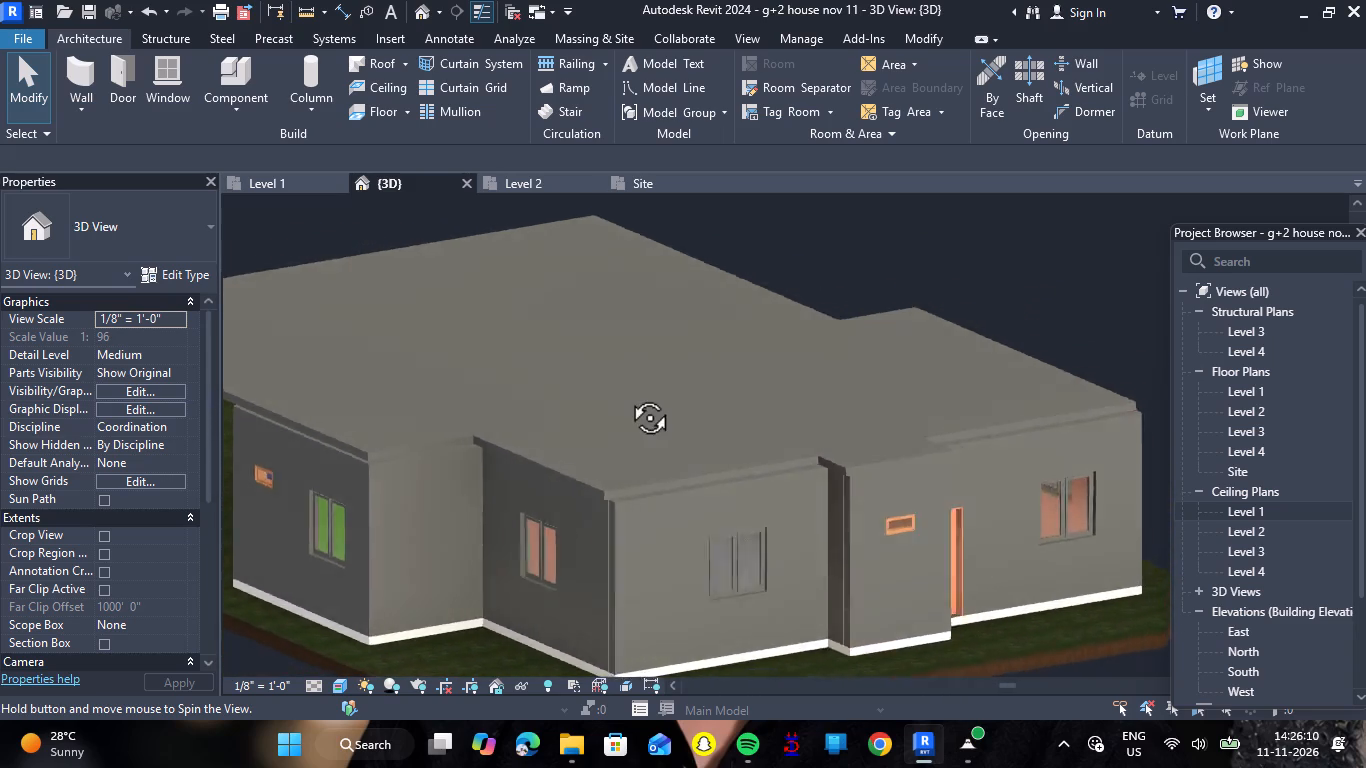
pyautogui.keyDown('shift'); pyautogui.moveTo(627, 395); pyautogui.dragTo(603, 396, button='right'); pyautogui.keyUp('shift')
pyautogui.scroll(3, 513, 494)
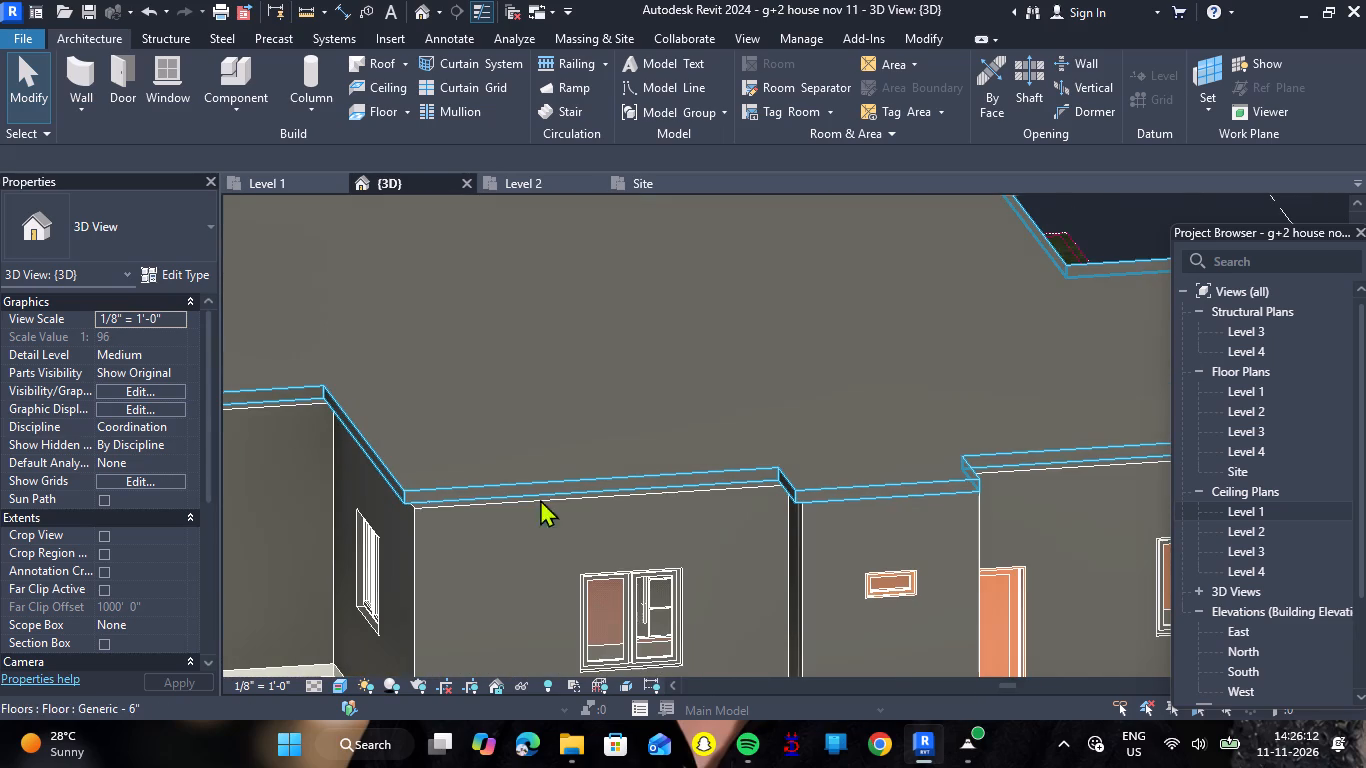
pyautogui.keyDown('shift'); pyautogui.moveTo(542, 489); pyautogui.dragTo(583, 527, button='right'); pyautogui.keyUp('shift')
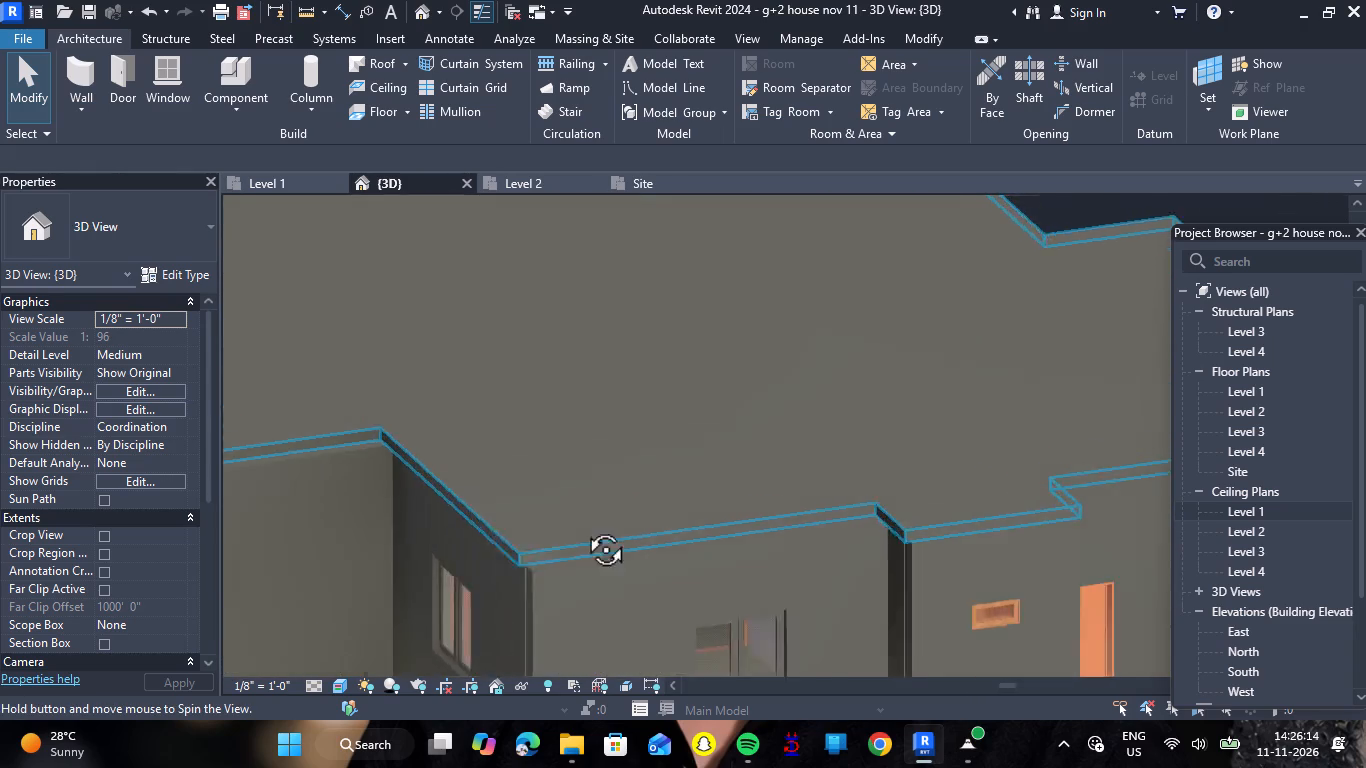
pyautogui.keyDown('shift'); pyautogui.moveTo(583, 527); pyautogui.dragTo(615, 531, button='right'); pyautogui.keyUp('shift')
pyautogui.scroll(-4, 663, 446)
pyautogui.keyDown('shift'); pyautogui.moveTo(683, 480); pyautogui.dragTo(696, 484, button='right'); pyautogui.keyUp('shift')
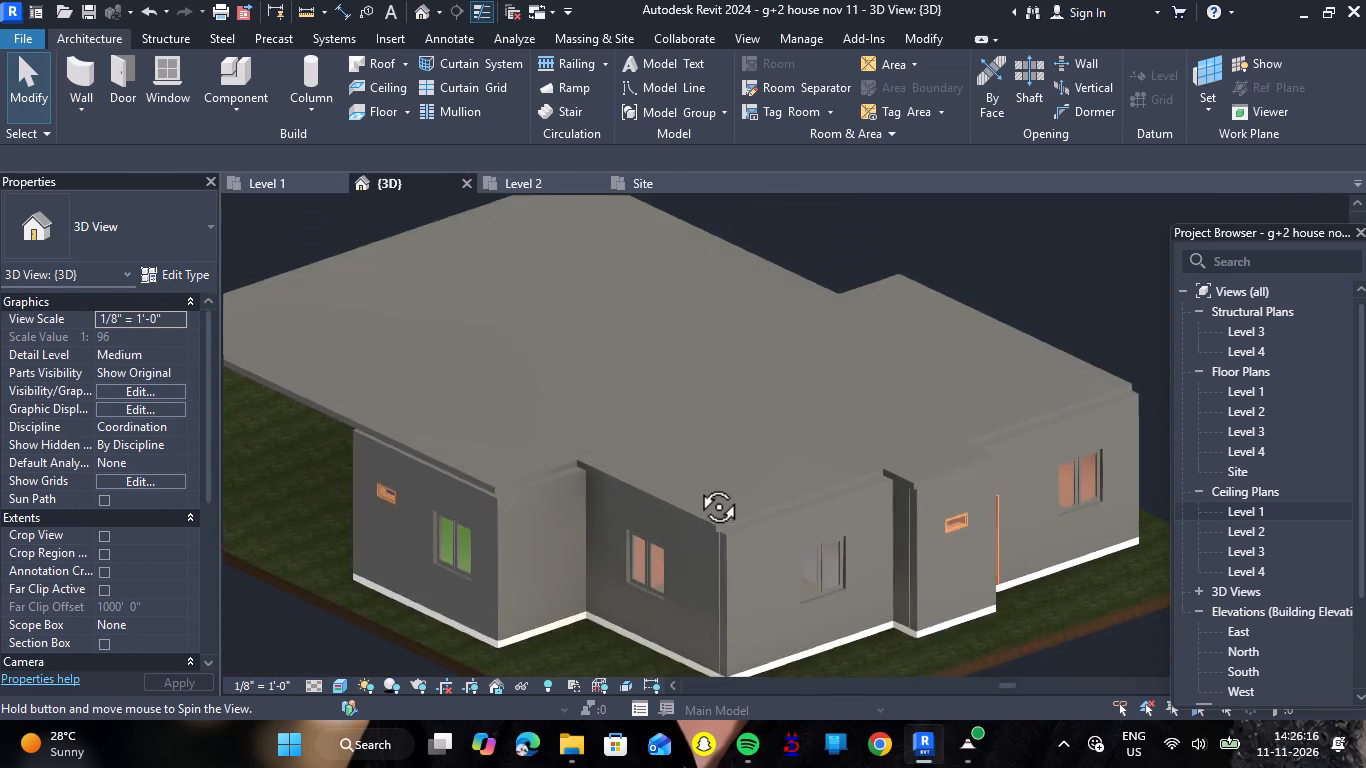
pyautogui.keyDown('shift'); pyautogui.moveTo(696, 484); pyautogui.dragTo(790, 519, button='right'); pyautogui.keyUp('shift')
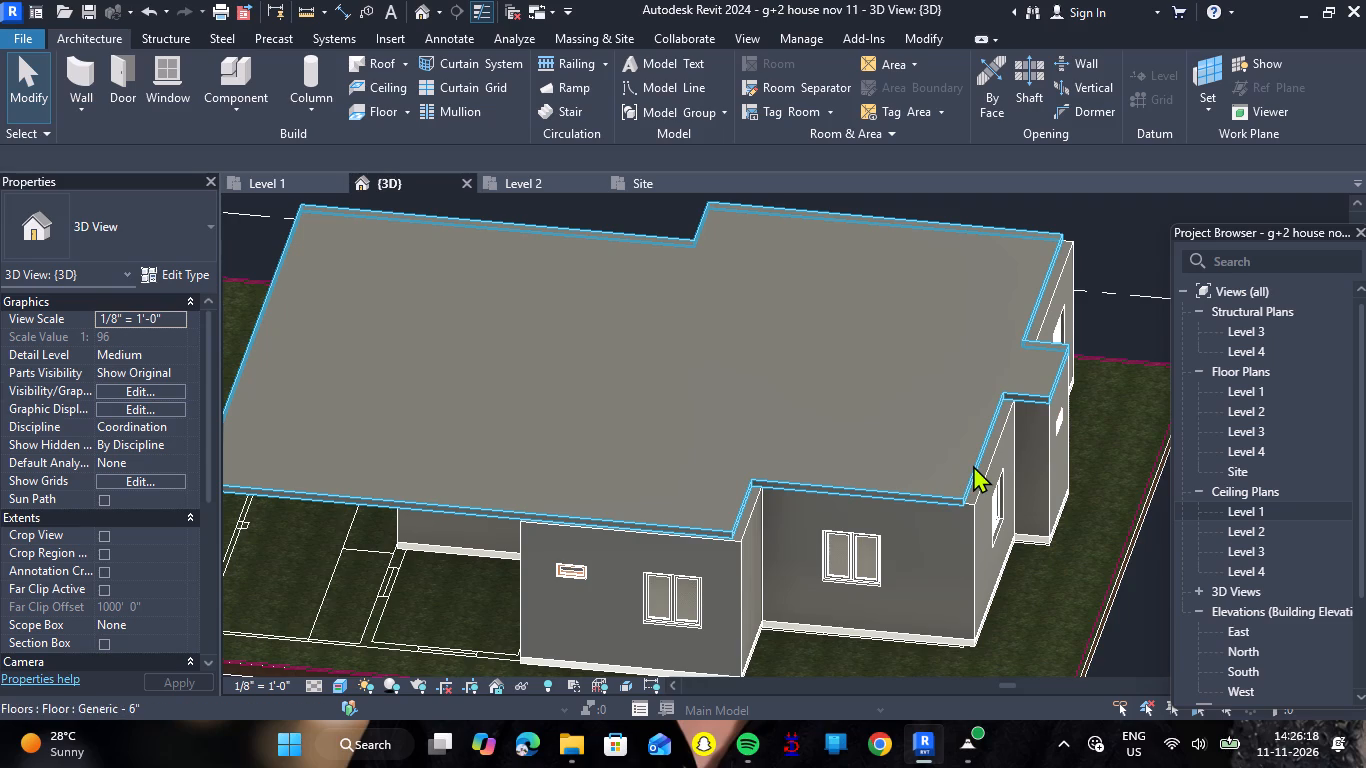
# Reopen the slab's boundary for editing and nudge the short edge line above the end bedroom's window wall outward toward the wall's outer face.
pyautogui.doubleClick(973, 465)
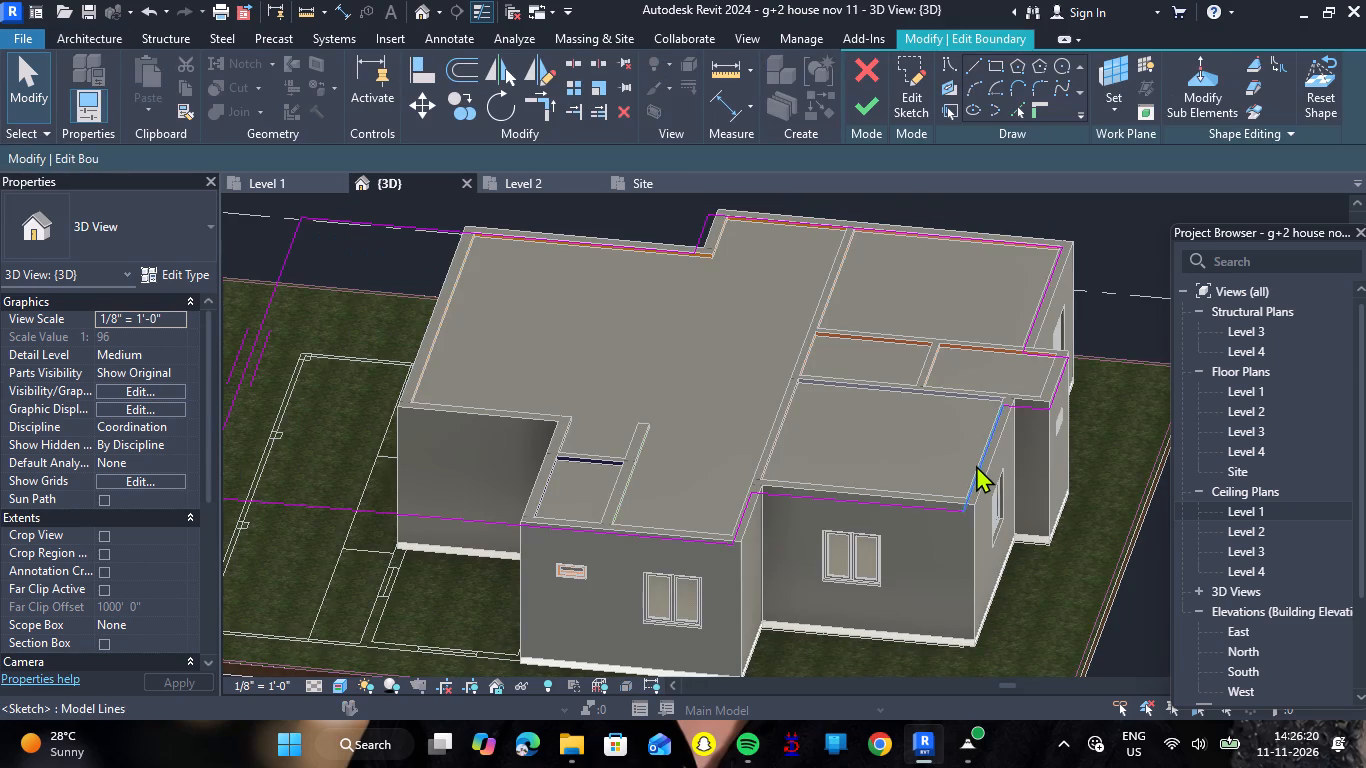
pyautogui.click(976, 465)
pyautogui.press('Right')
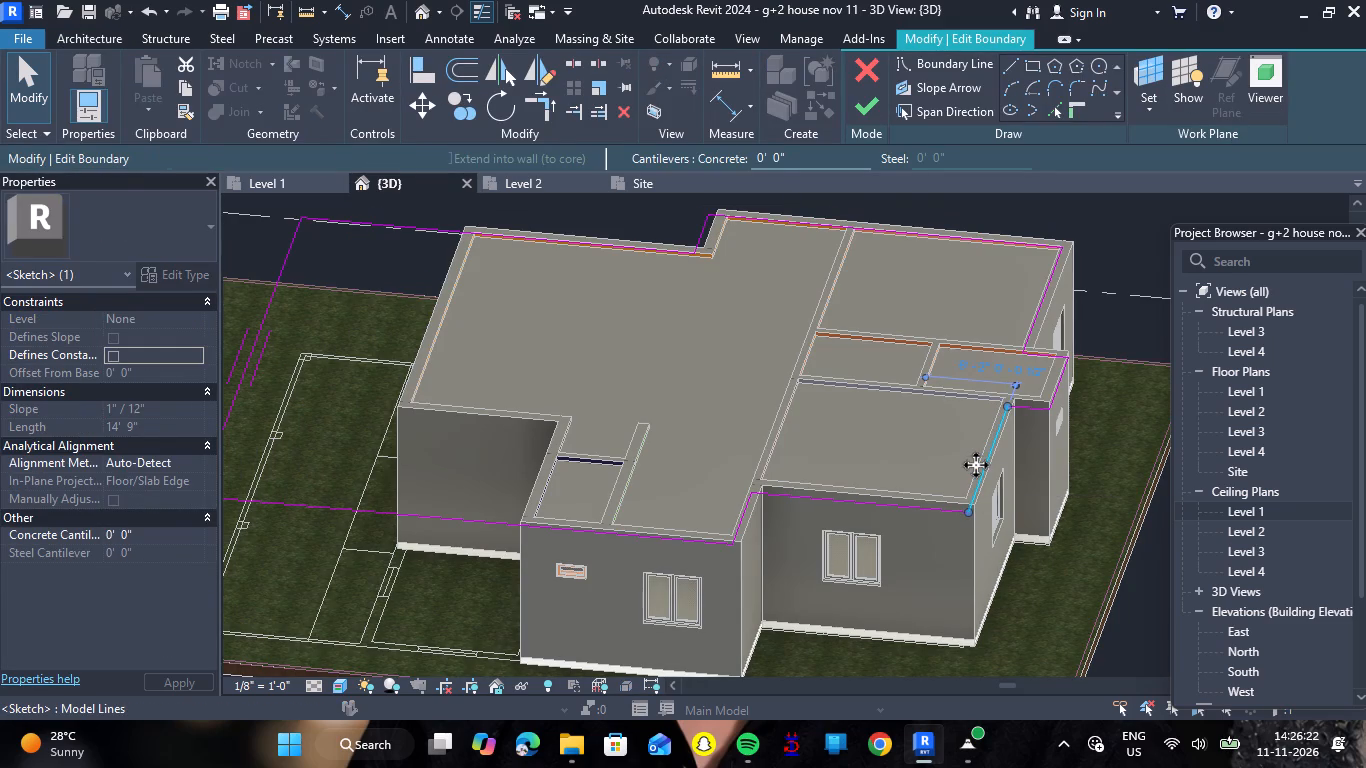
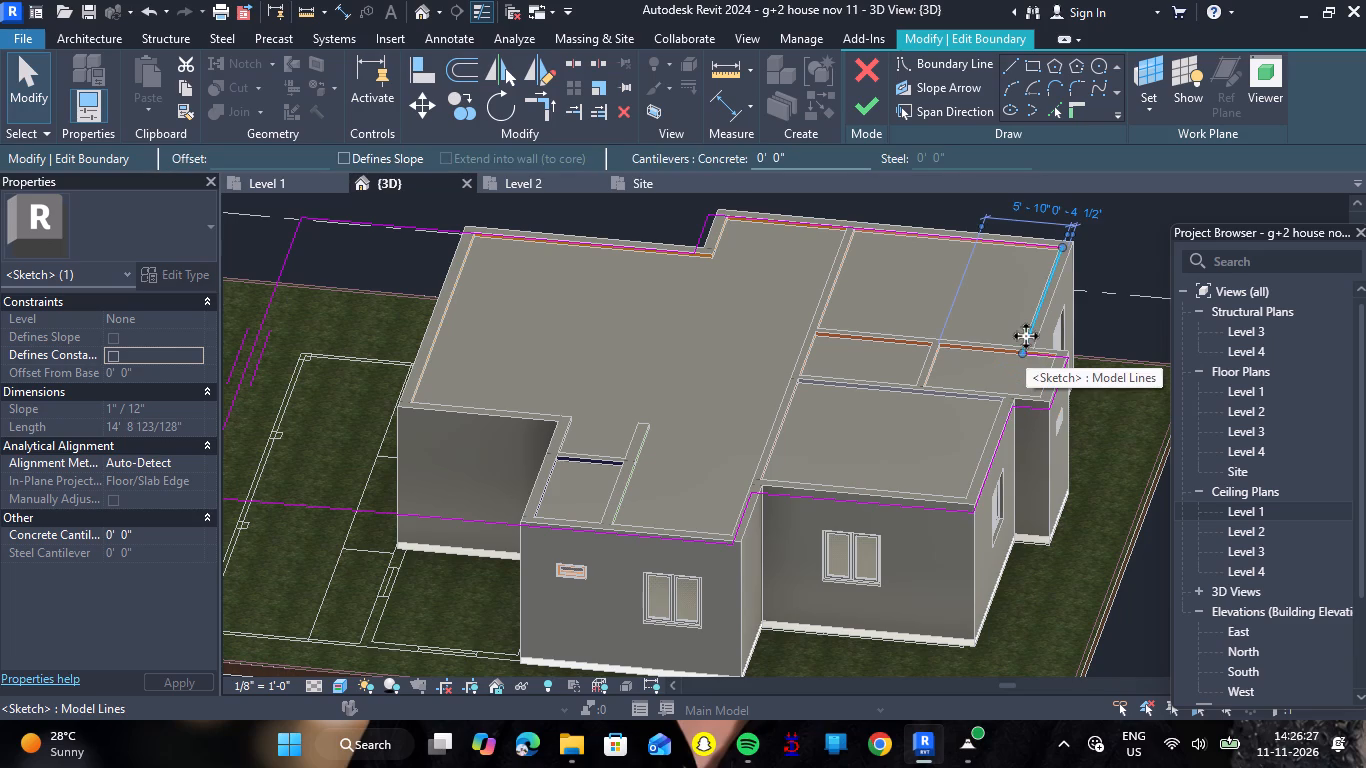
# Nudge the selected slab edge line above the end bedroom's window wall further outward to the wall's outer face.
pyautogui.press('Right')
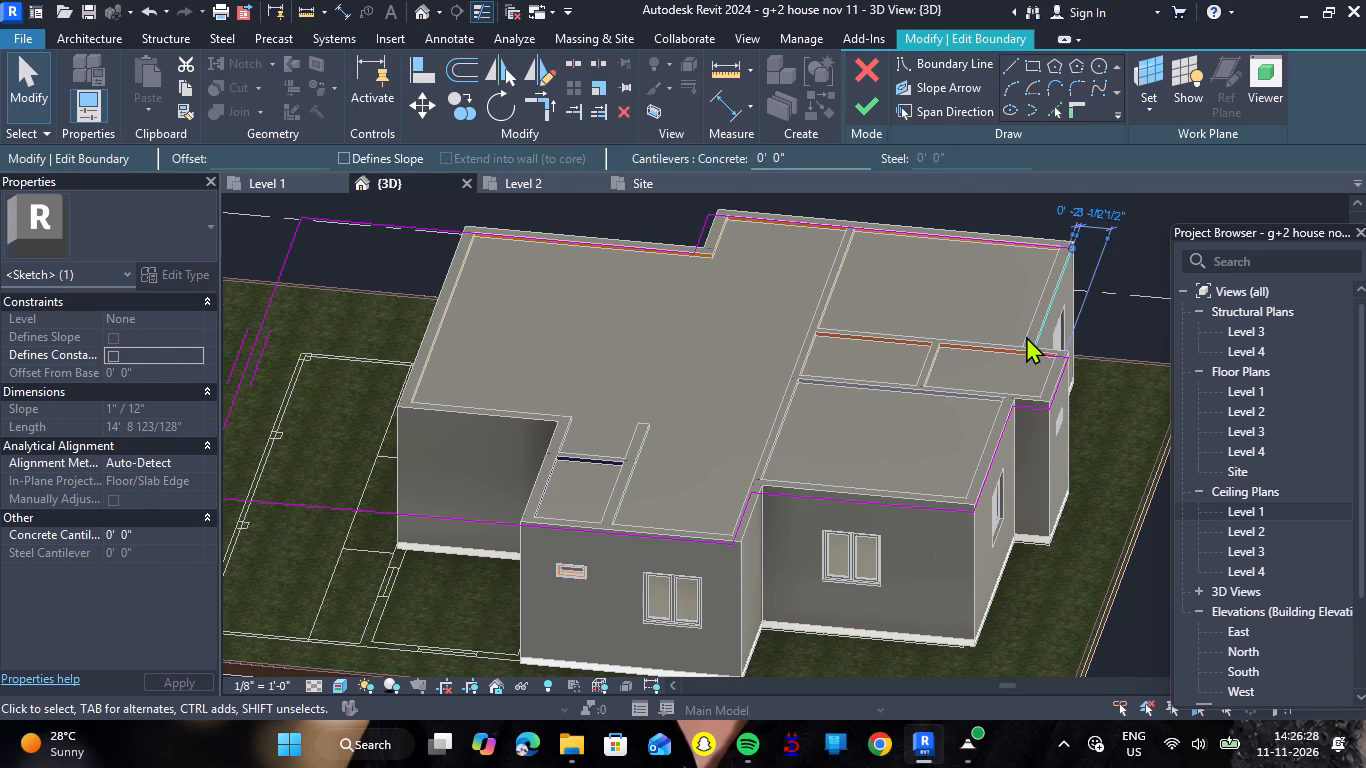
# Nudge the short slab boundary line at the jog between the two windowed side walls outward toward the outer face of its wall.
pyautogui.keyDown('shift'); pyautogui.moveTo(718, 424); pyautogui.dragTo(727, 450, button='right'); pyautogui.keyUp('shift')
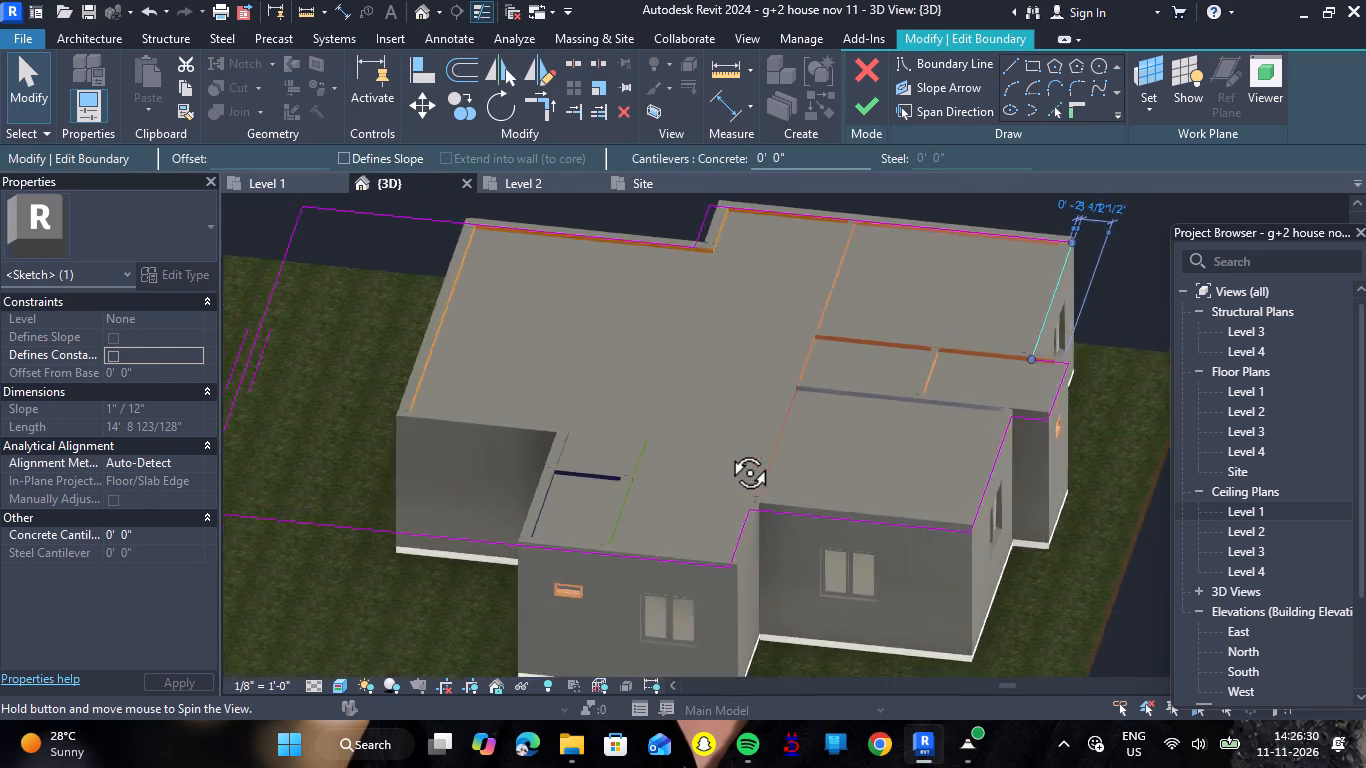
pyautogui.keyDown('shift'); pyautogui.moveTo(727, 450); pyautogui.dragTo(944, 463, button='right'); pyautogui.keyUp('shift')
pyautogui.scroll(-3, 940, 466)
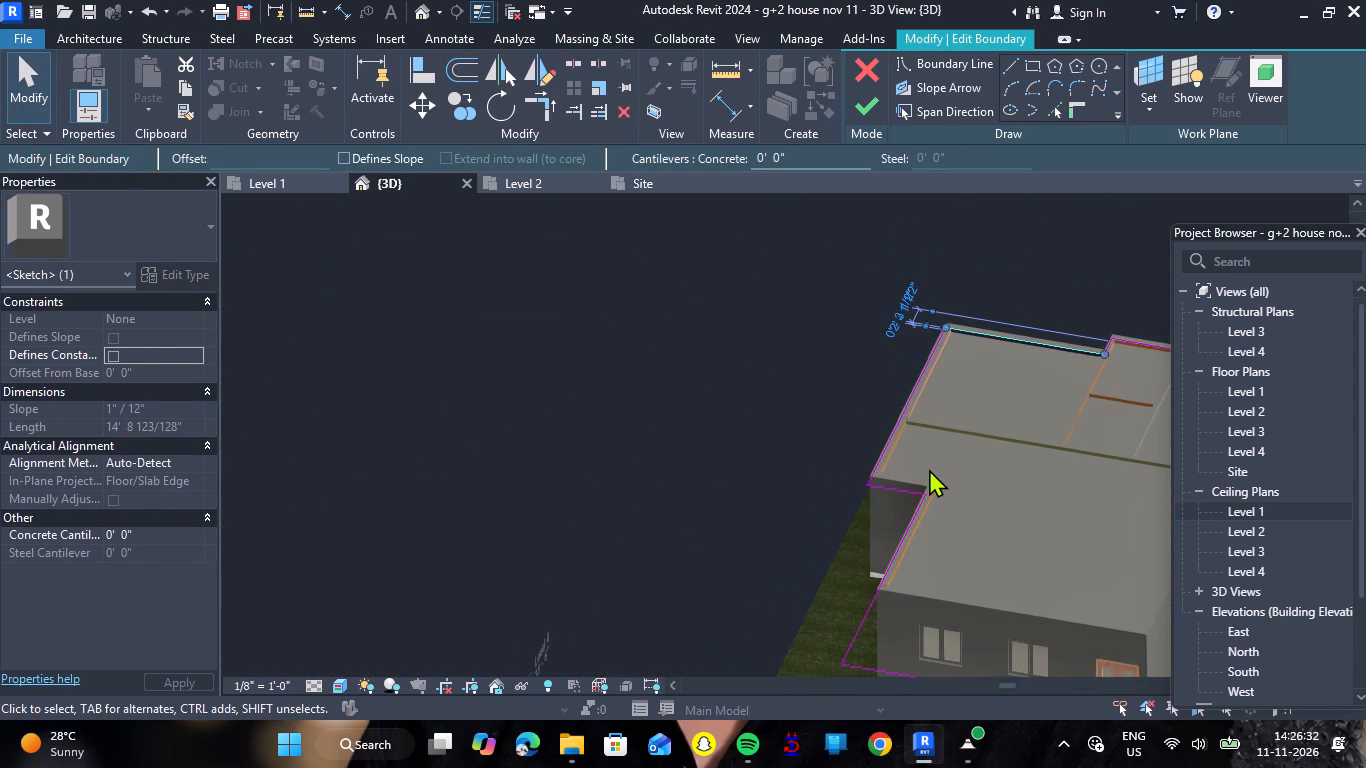
pyautogui.moveTo(967, 454); pyautogui.dragTo(757, 429, button='right')
pyautogui.scroll(-5, 728, 434)
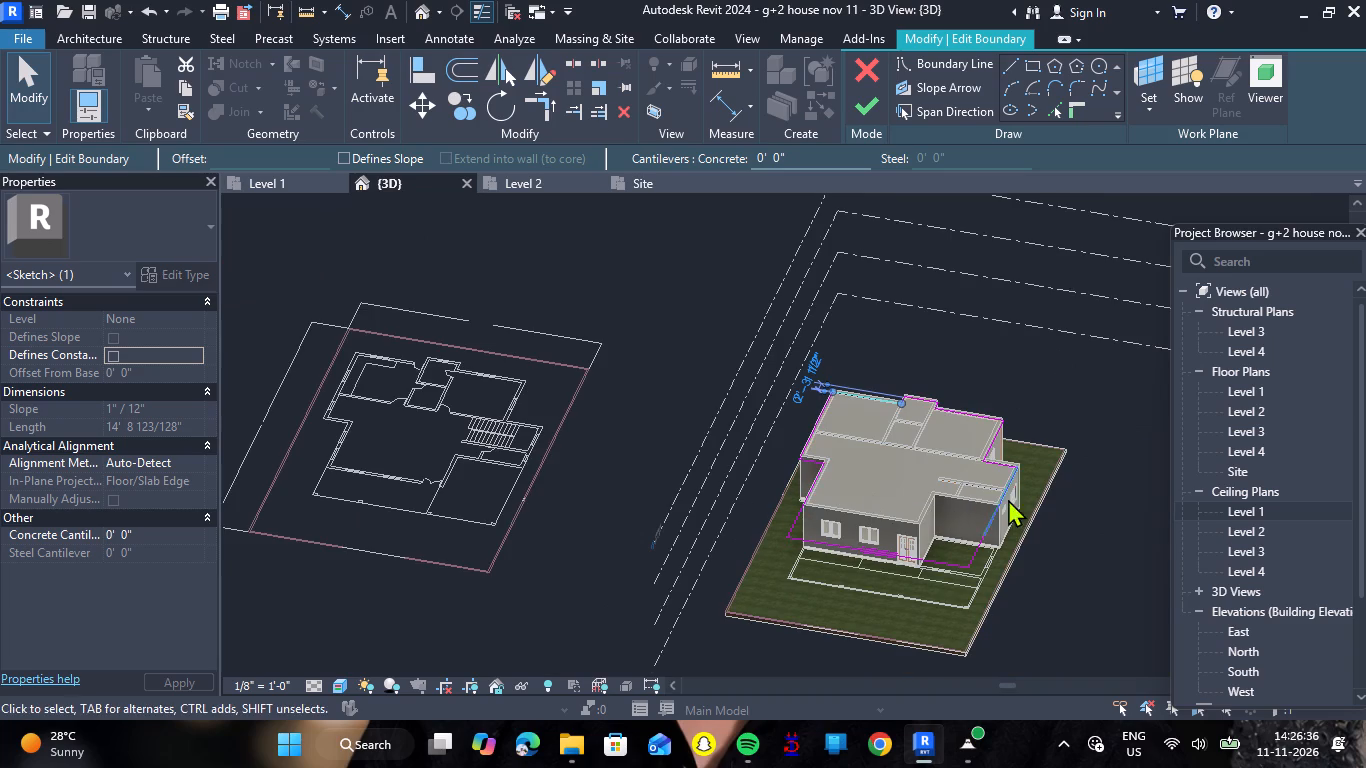
pyautogui.scroll(11, 1015, 487)
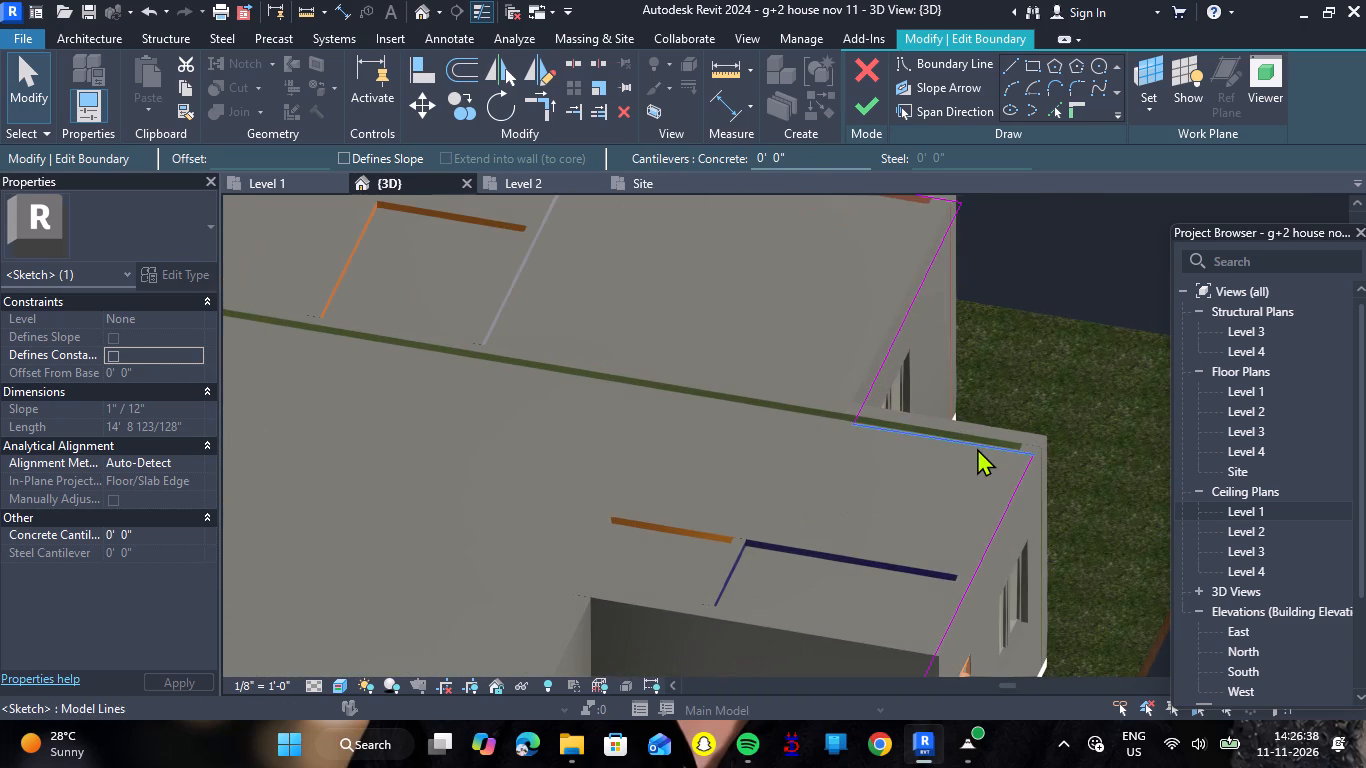
pyautogui.click(982, 442)
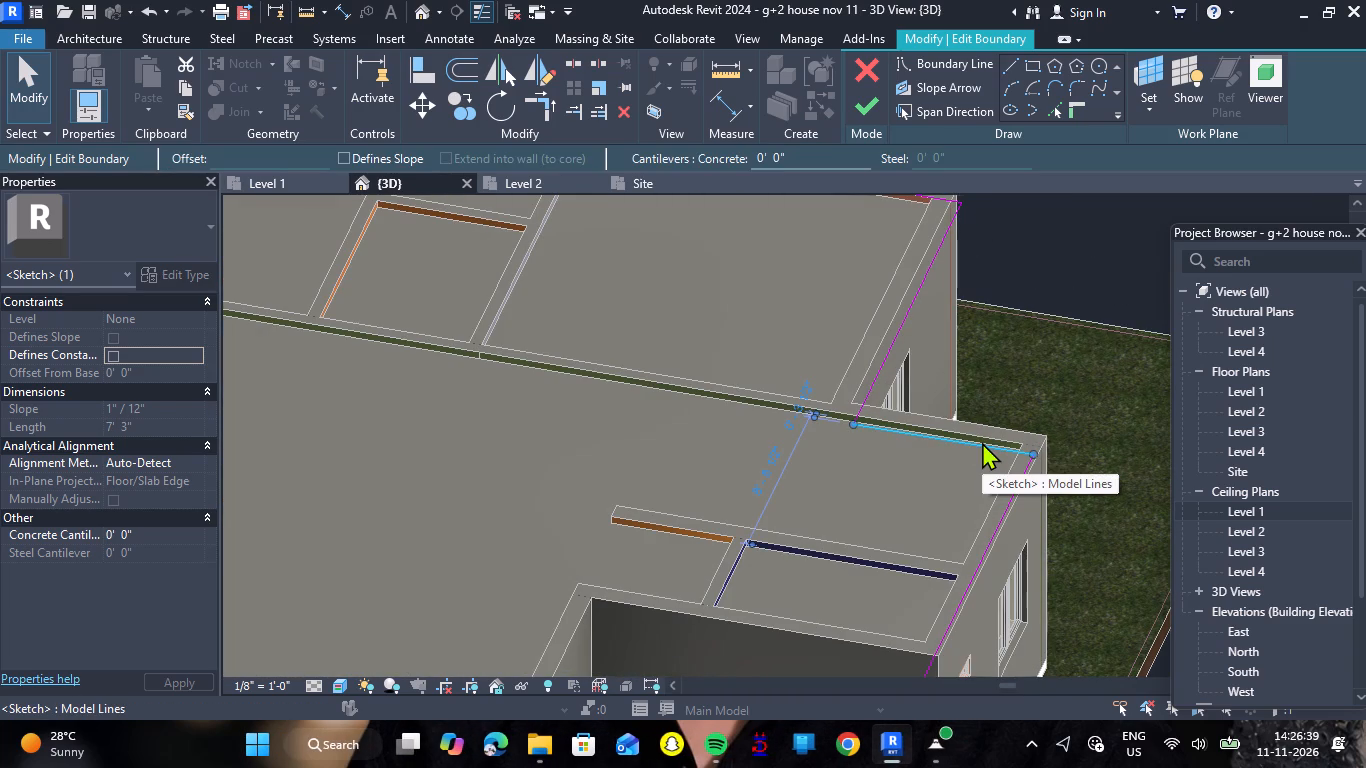
pyautogui.press('Up')
pyautogui.press('Up')
pyautogui.press('Up')
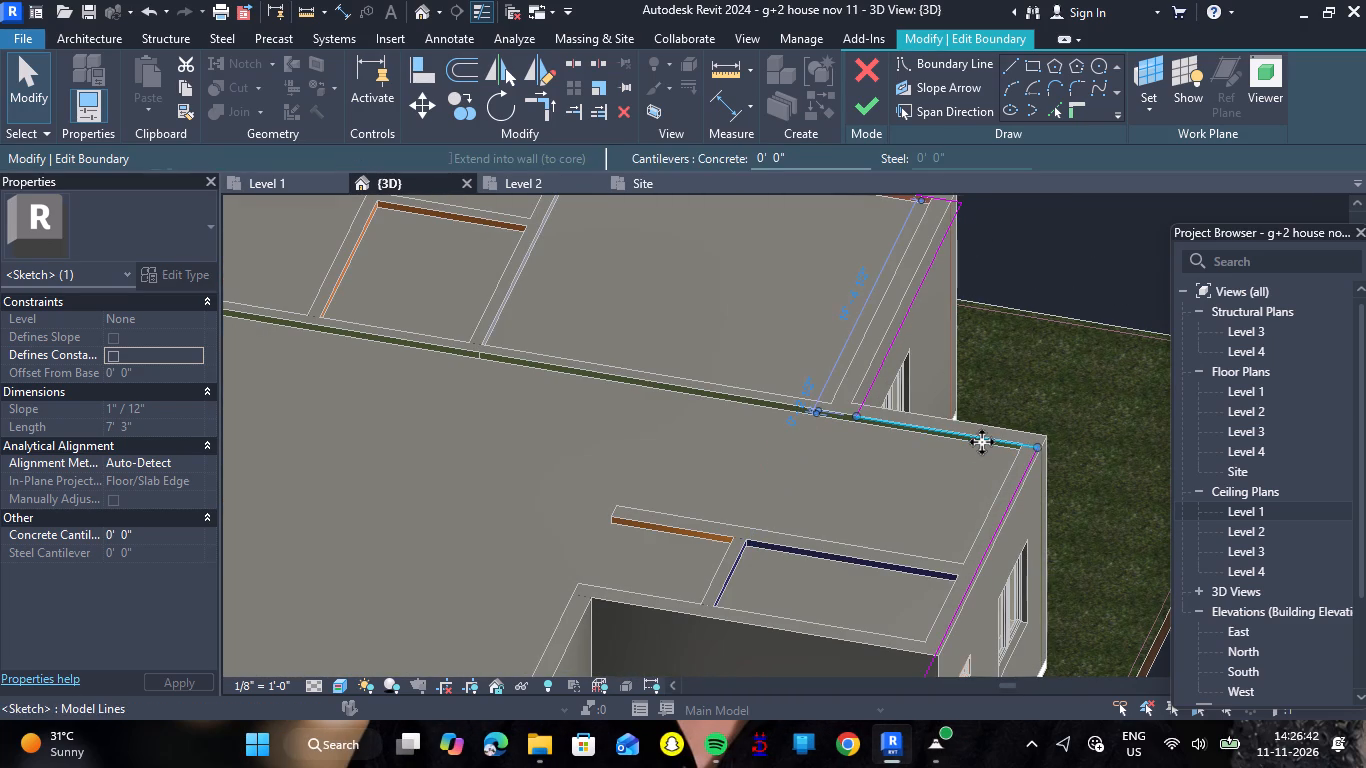
pyautogui.press('Up')
pyautogui.press('Up')
pyautogui.press('Up')
pyautogui.press('Up')
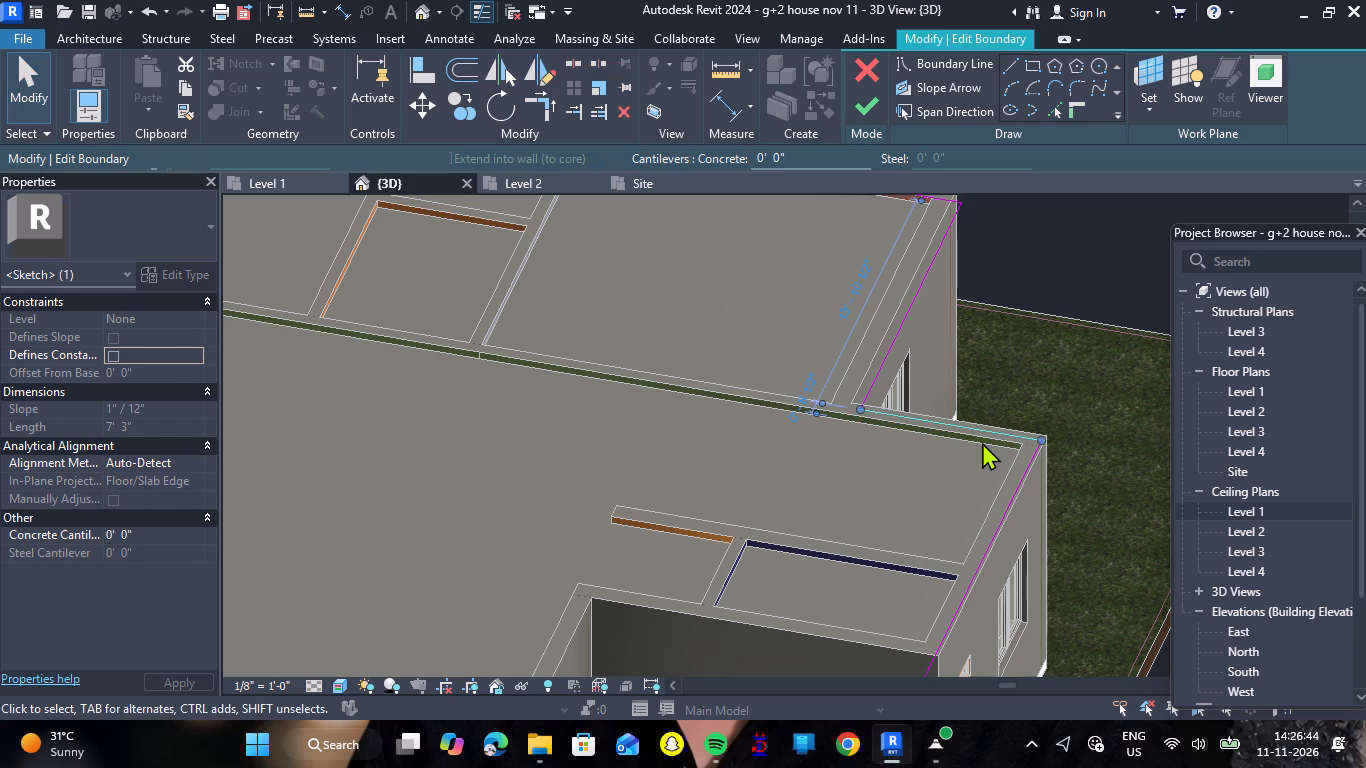
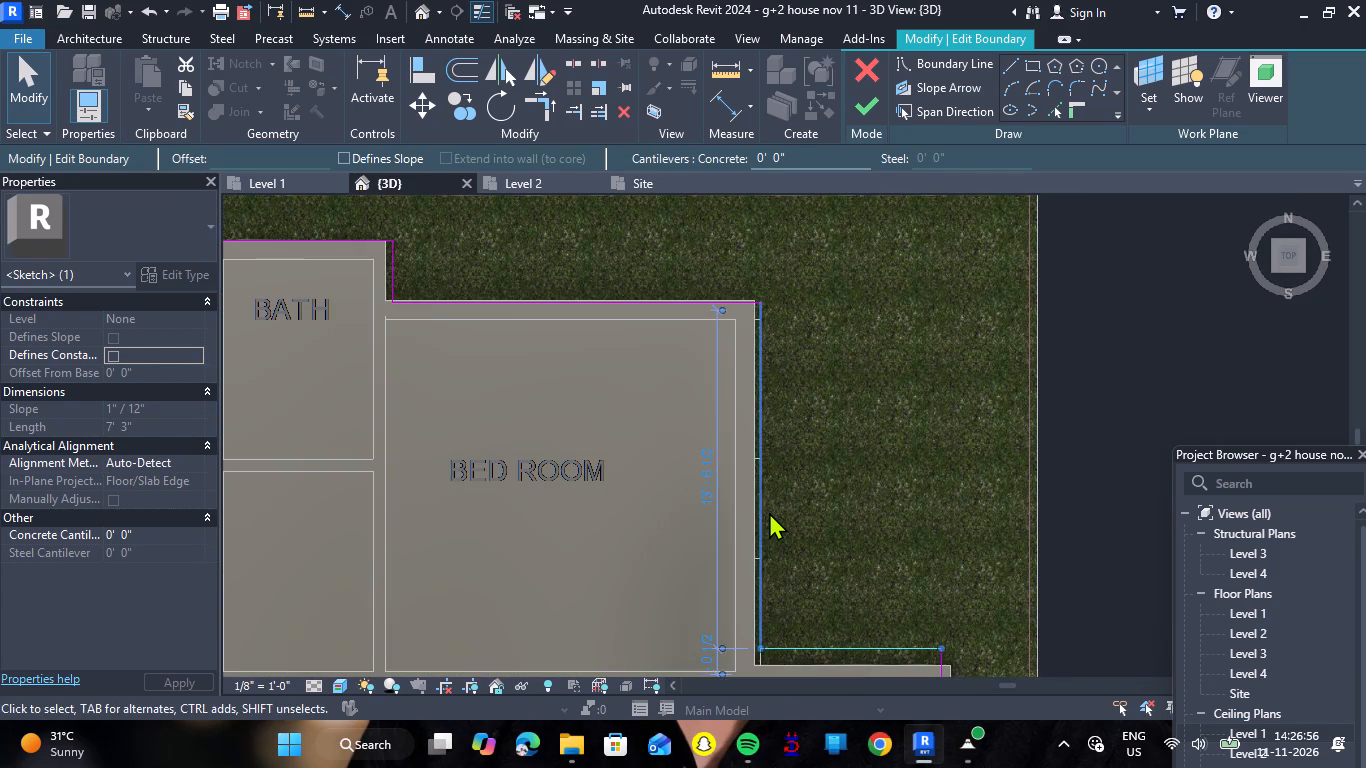
# Nudge the selected 7' 3" slab boundary line outside the bedroom's south-east corner southward toward the edge of the adjoining wall.
pyautogui.press('Down')
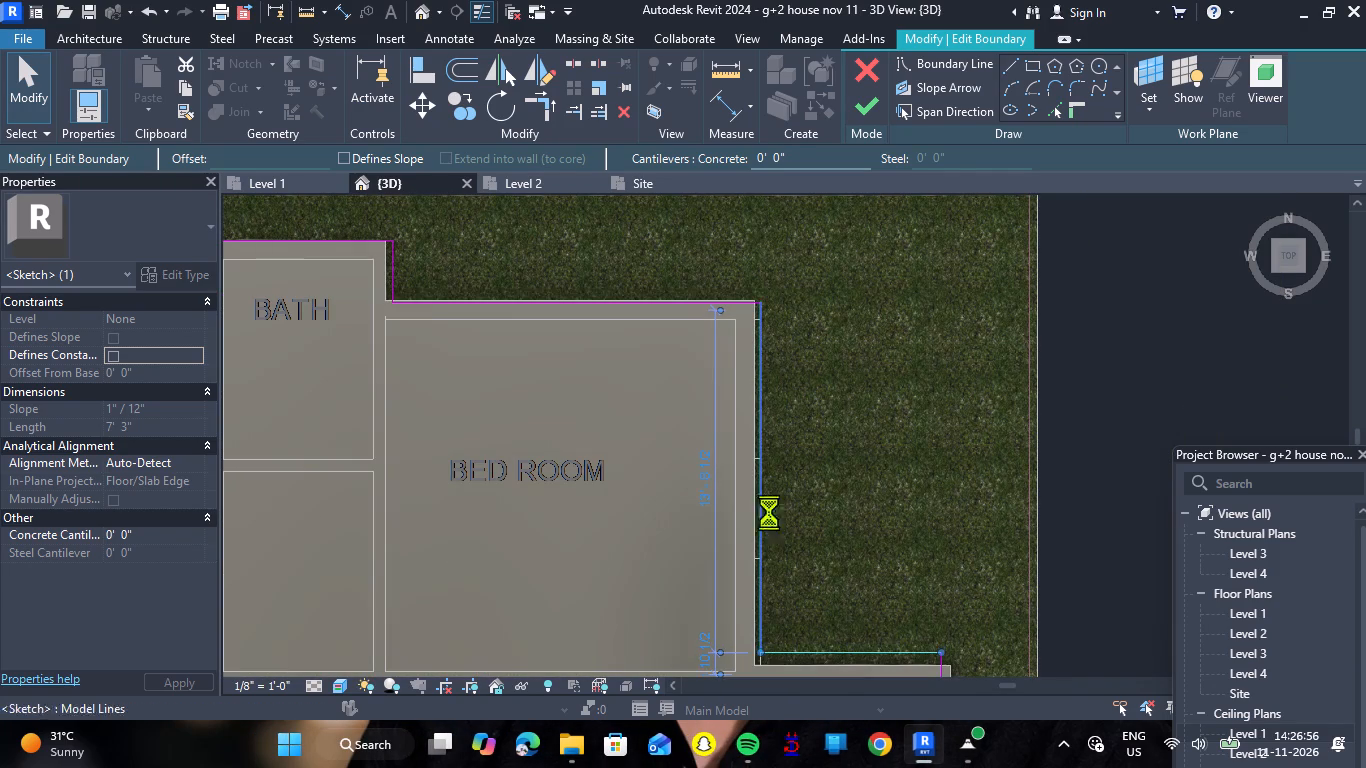
pyautogui.press('Down')
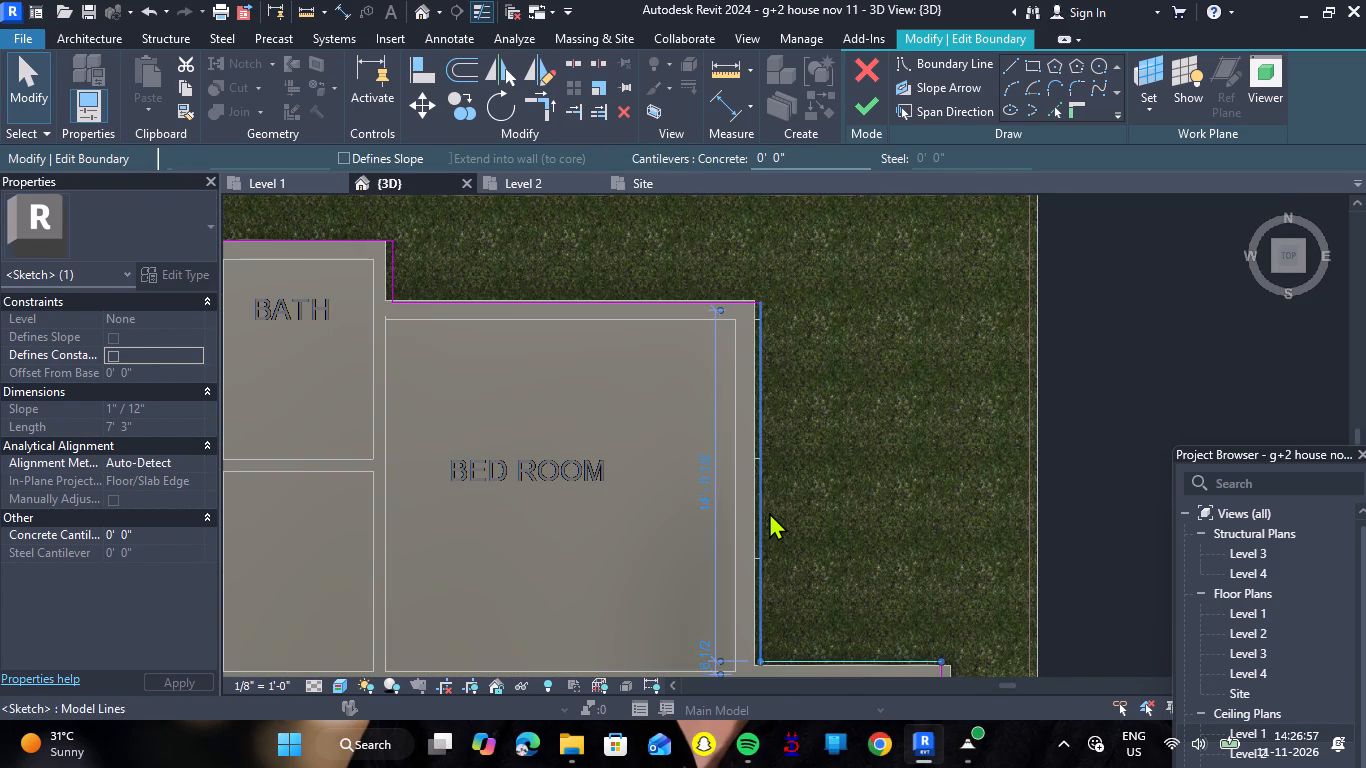
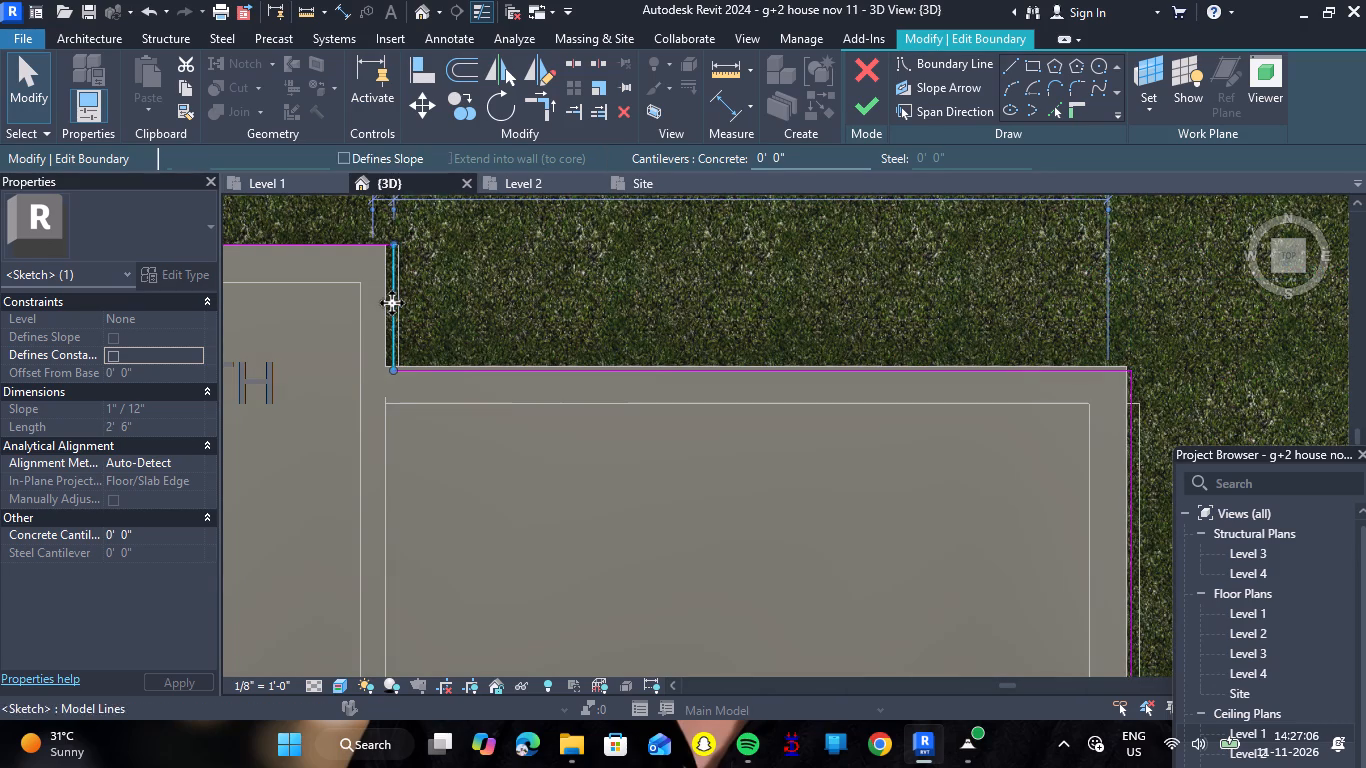
# Nudge the selected 2' 6" slab boundary line on the north bath's east side westward to the wall edge and finish the boundary edit.
pyautogui.press('Left')
pyautogui.press('Left')
pyautogui.scroll(-6, 414, 375)
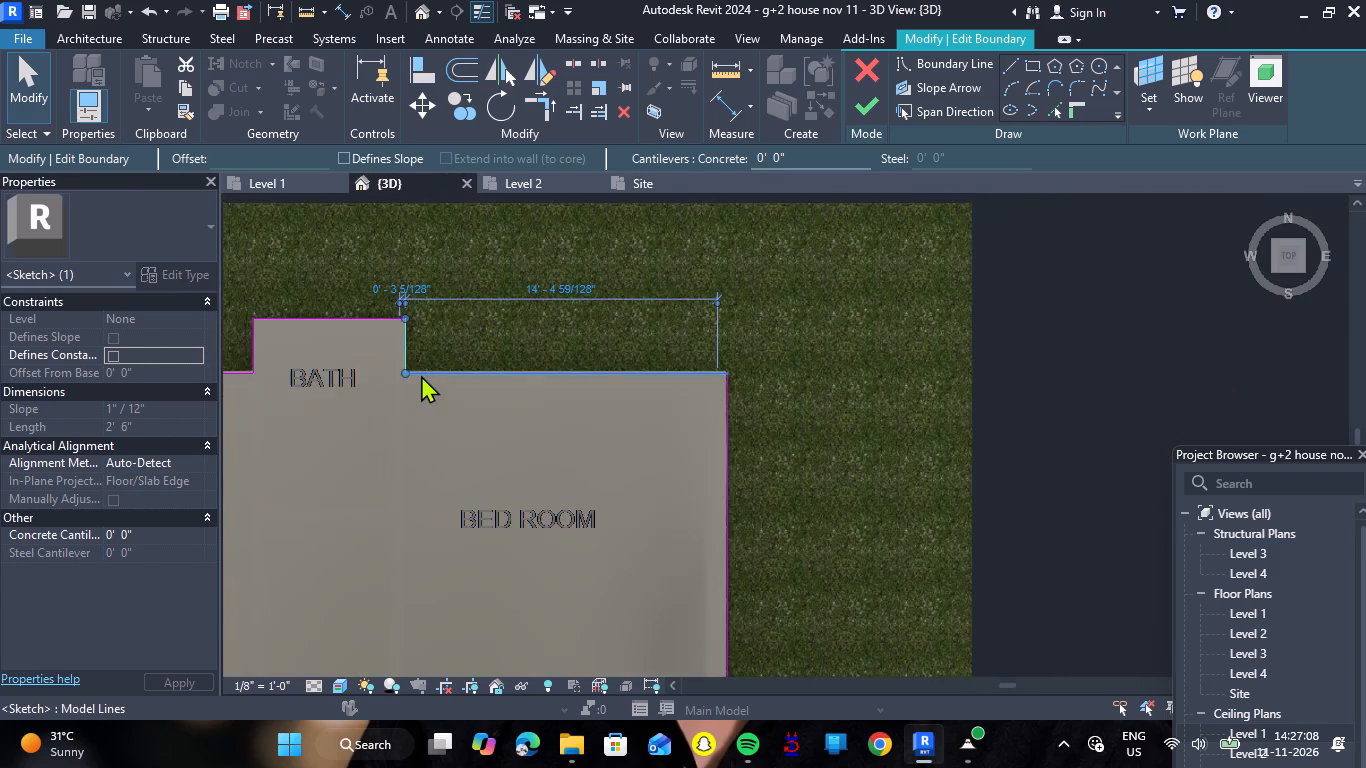
pyautogui.scroll(-8, 418, 378)
pyautogui.scroll(-1, 355, 490)
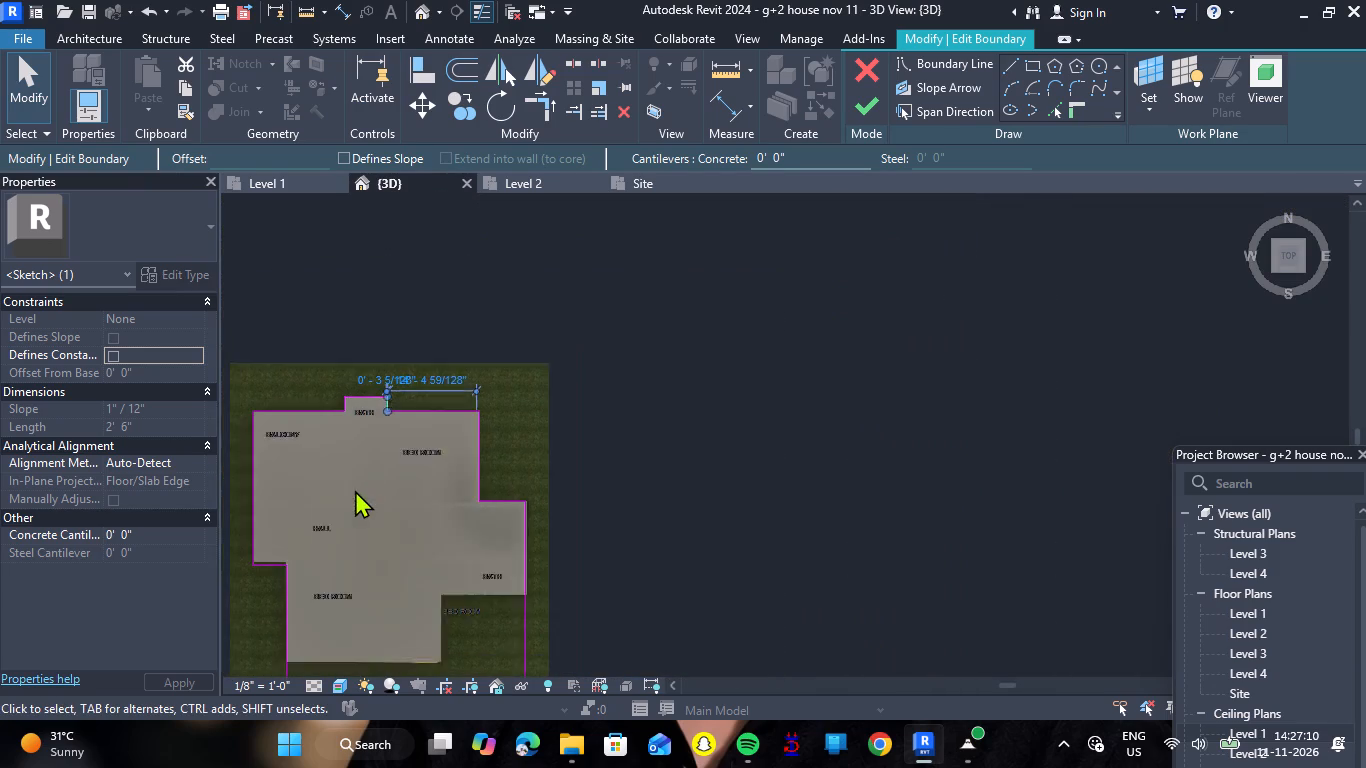
pyautogui.scroll(-1, 355, 490)
pyautogui.scroll(7, 263, 571)
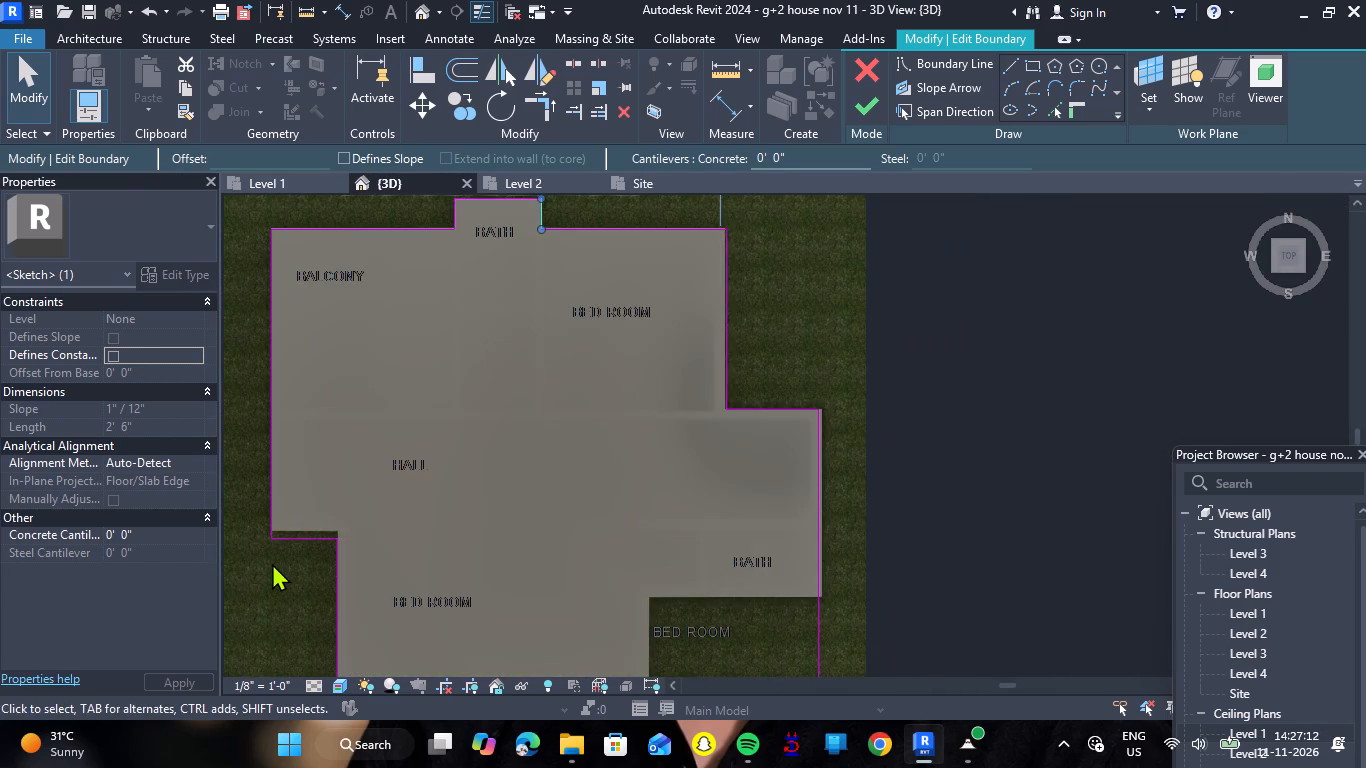
pyautogui.scroll(-4, 292, 554)
pyautogui.click(864, 114)
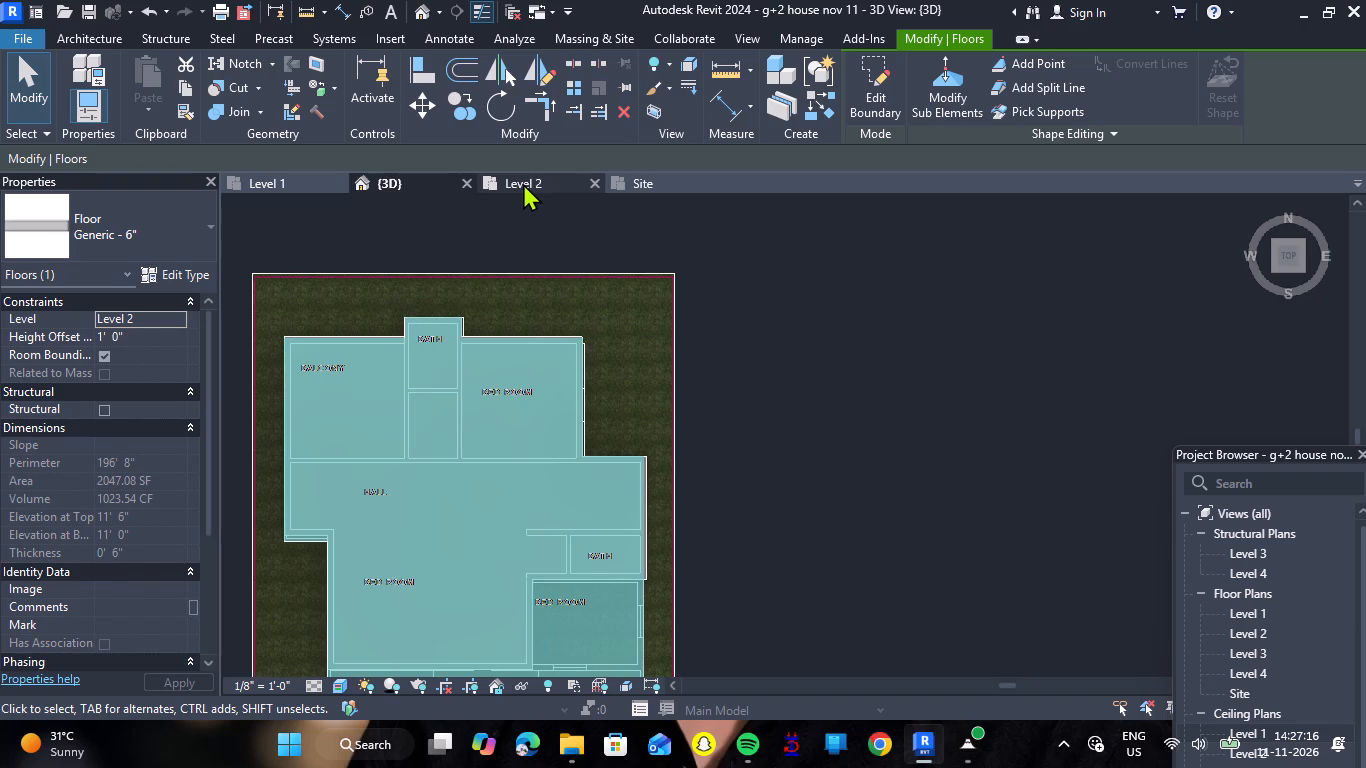
# Edit the Generic - 6" floor's boundary, shifting the 25' 6" east edge beside the stair-side bath eastward onto the outer wall face.
pyautogui.scroll(6, 591, 638)
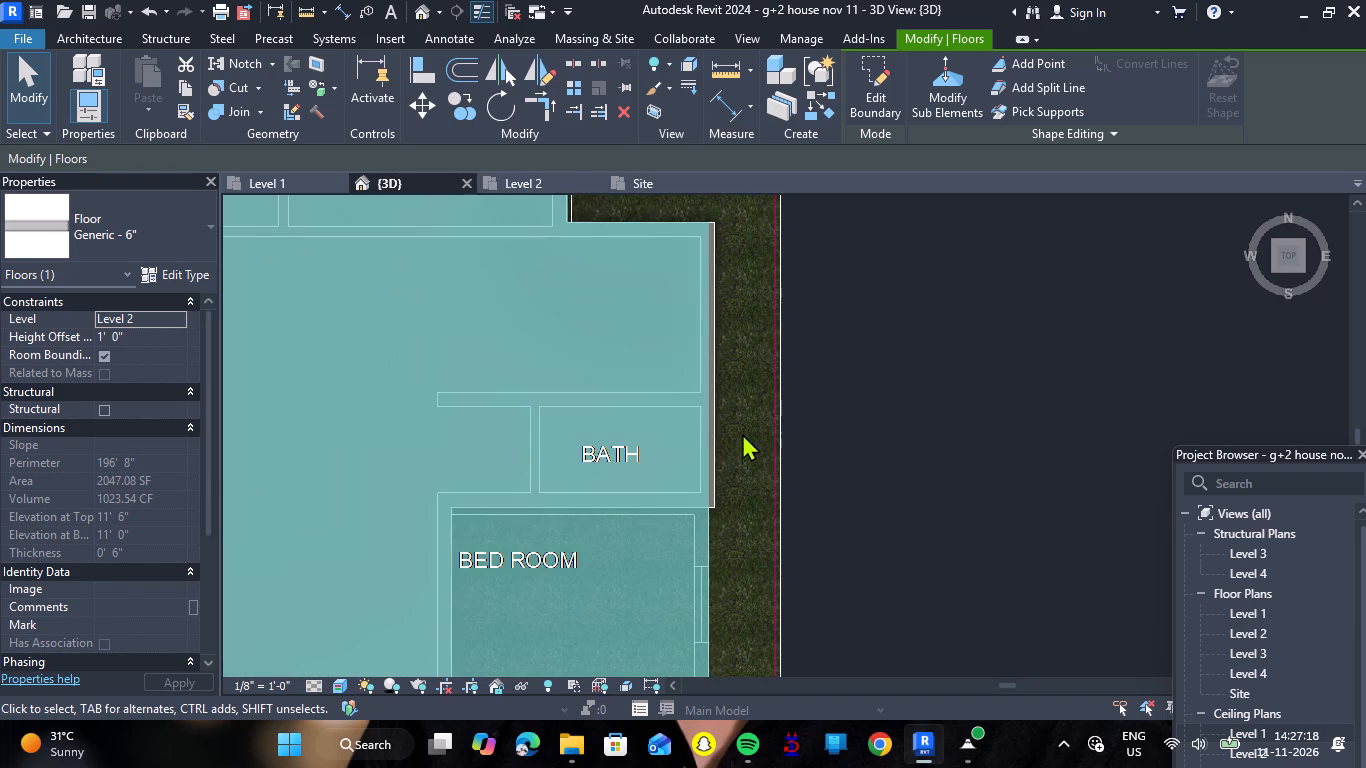
pyautogui.press('Escape')
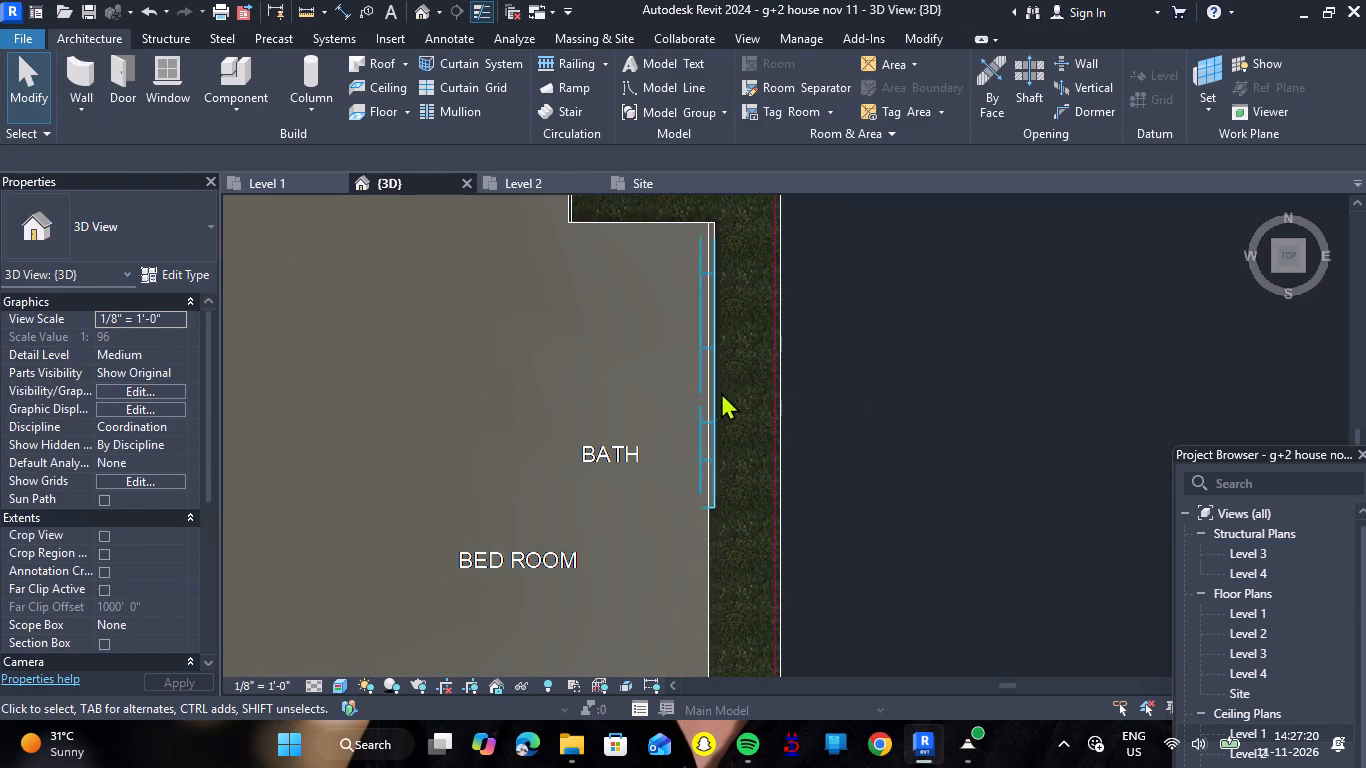
pyautogui.click(701, 407)
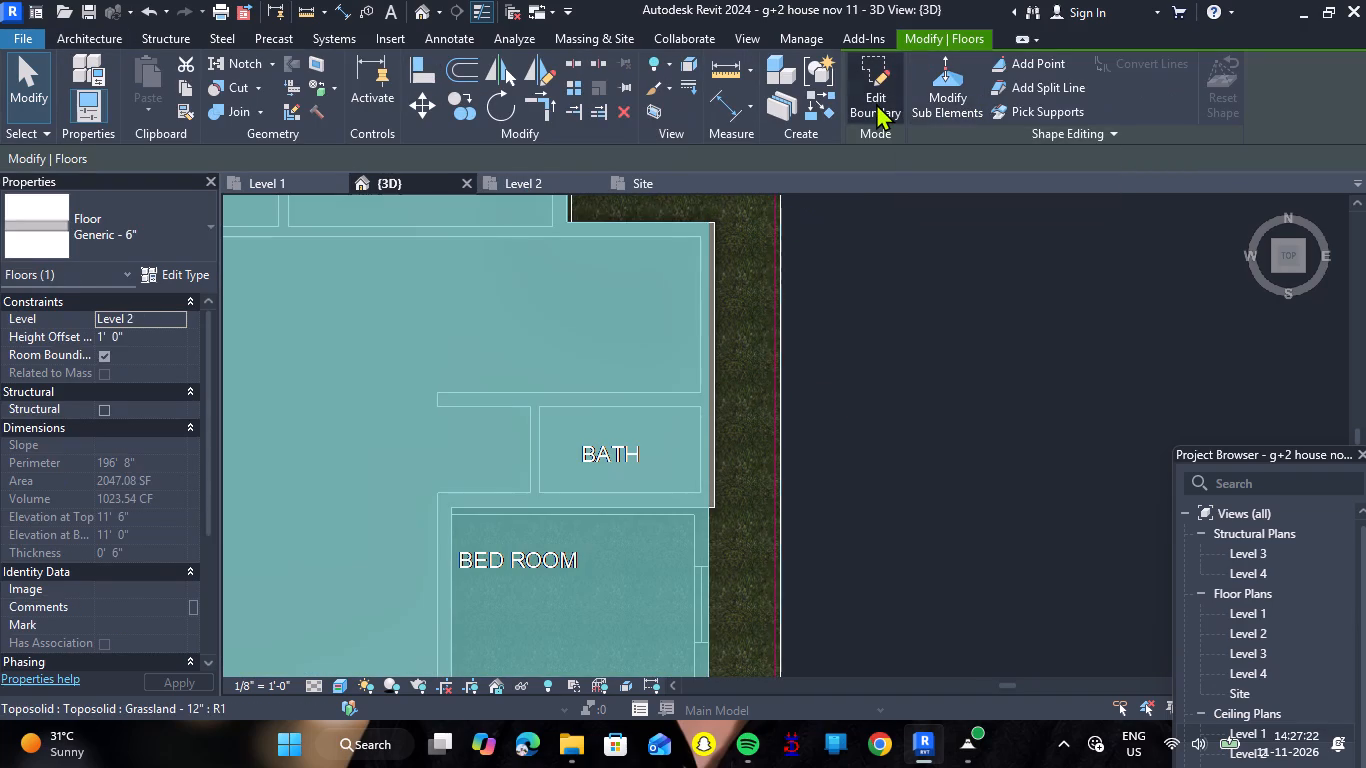
pyautogui.click(876, 103)
pyautogui.click(709, 408)
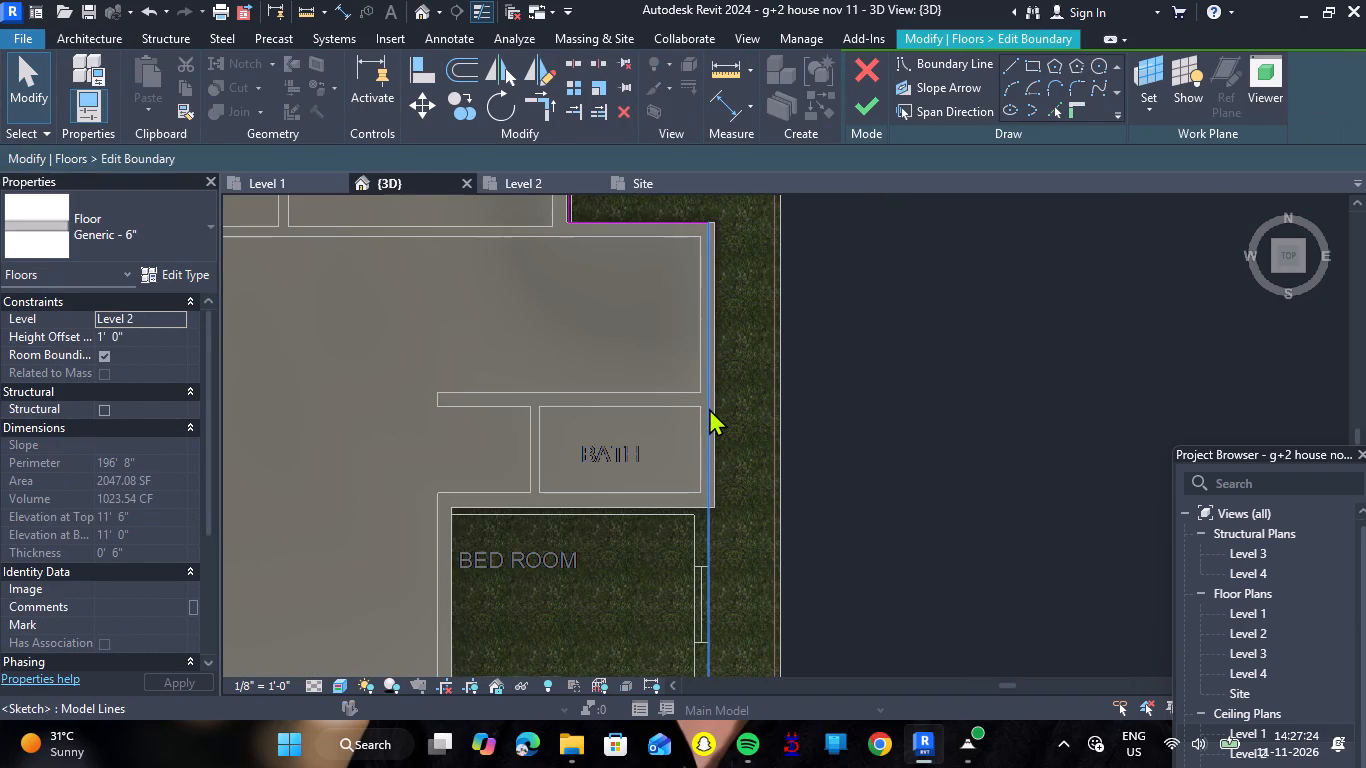
pyautogui.press('Right')
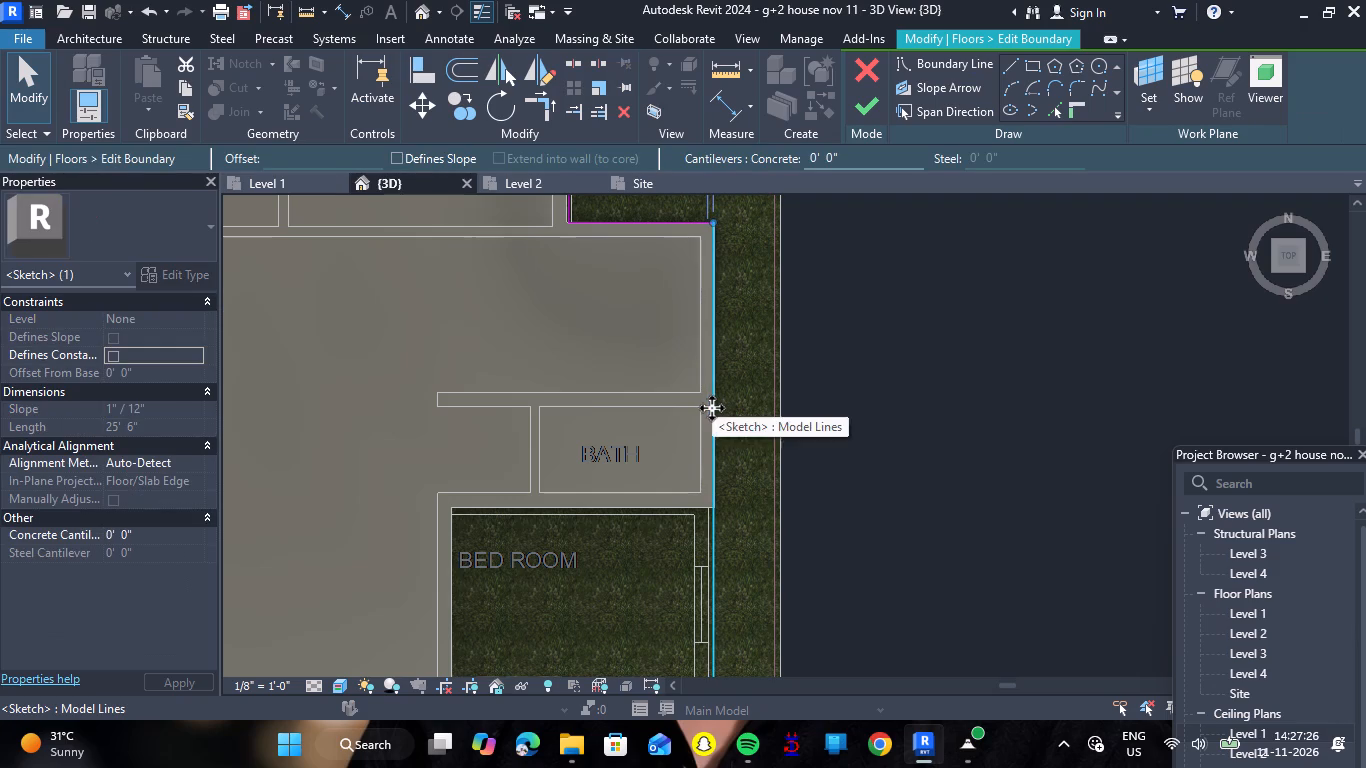
pyautogui.click(857, 119)
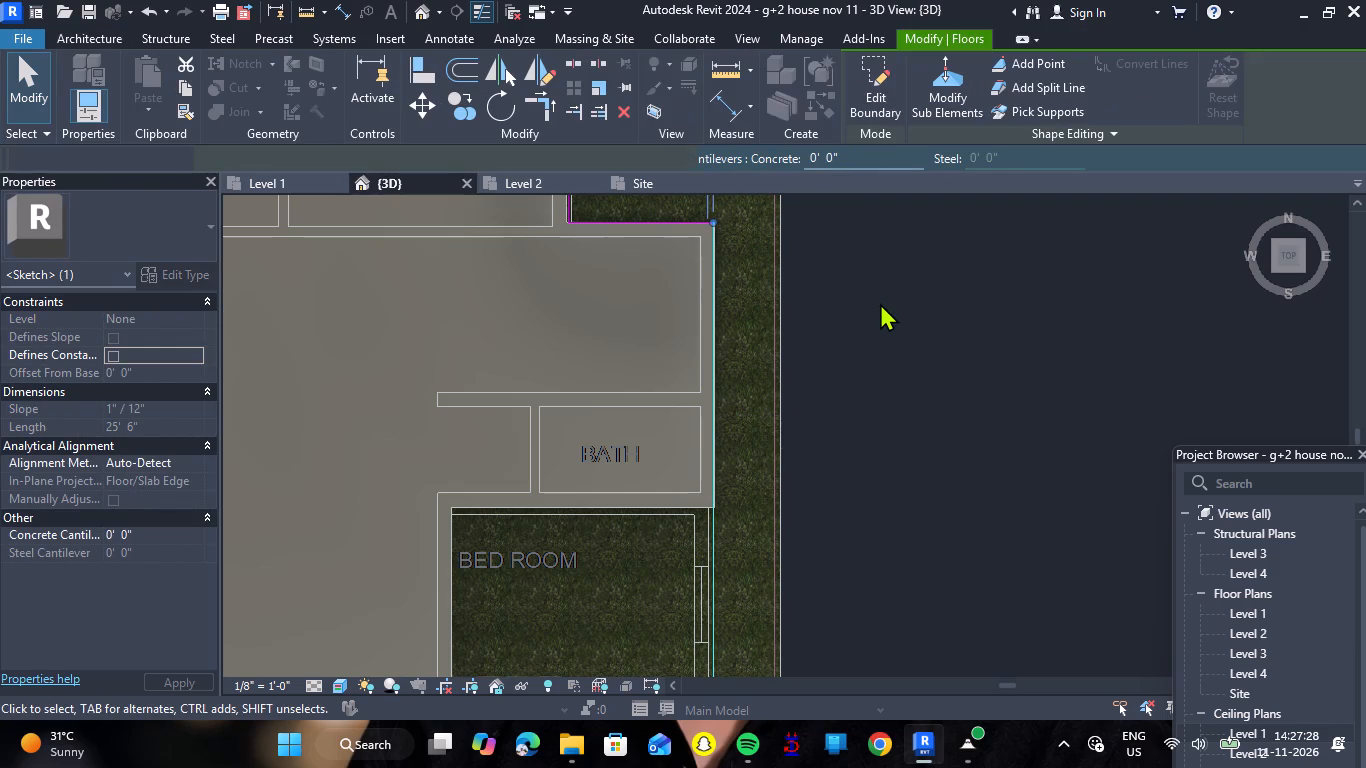
pyautogui.scroll(6, 753, 370)
pyautogui.scroll(-6, 732, 418)
pyautogui.click(1060, 350)
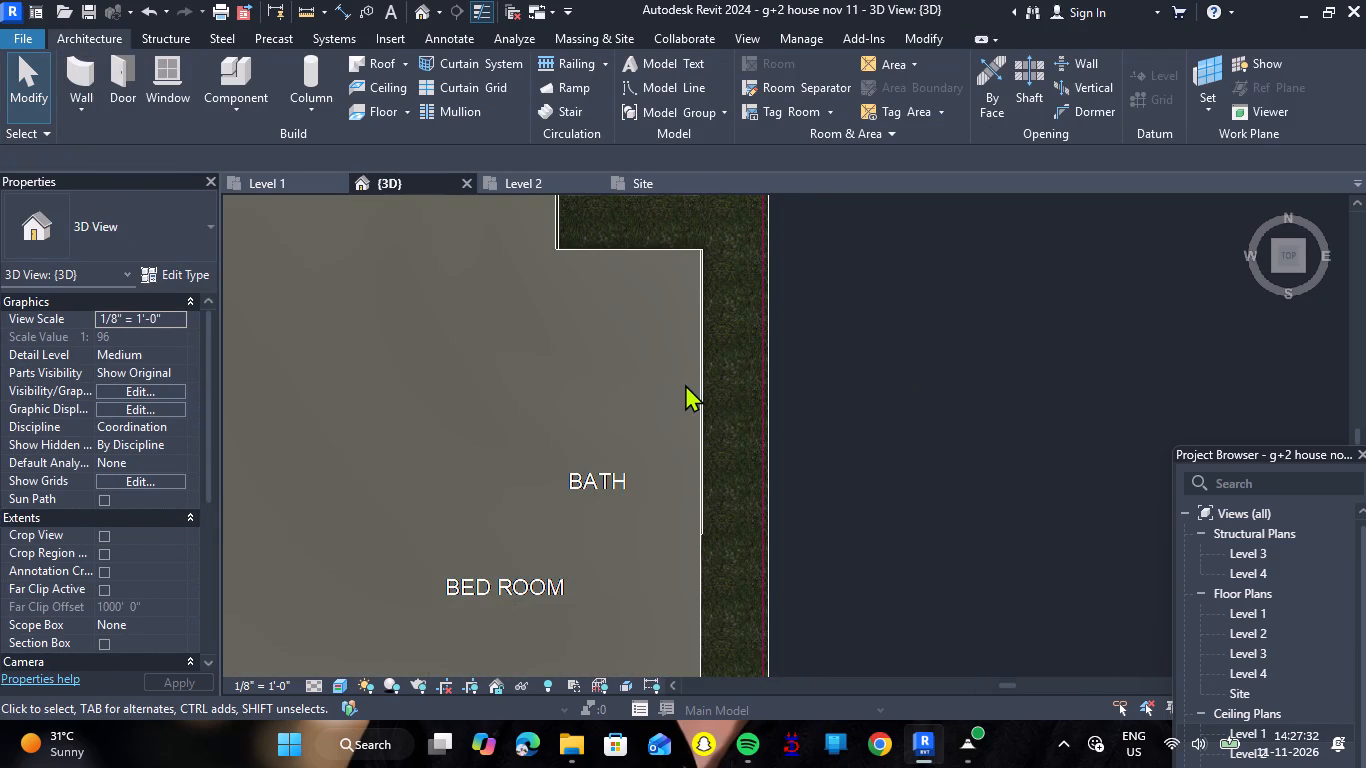
# Inspect the revised slab on the whole house from above and from the front in 3D.
pyautogui.scroll(3, 685, 384)
pyautogui.scroll(-13, 685, 384)
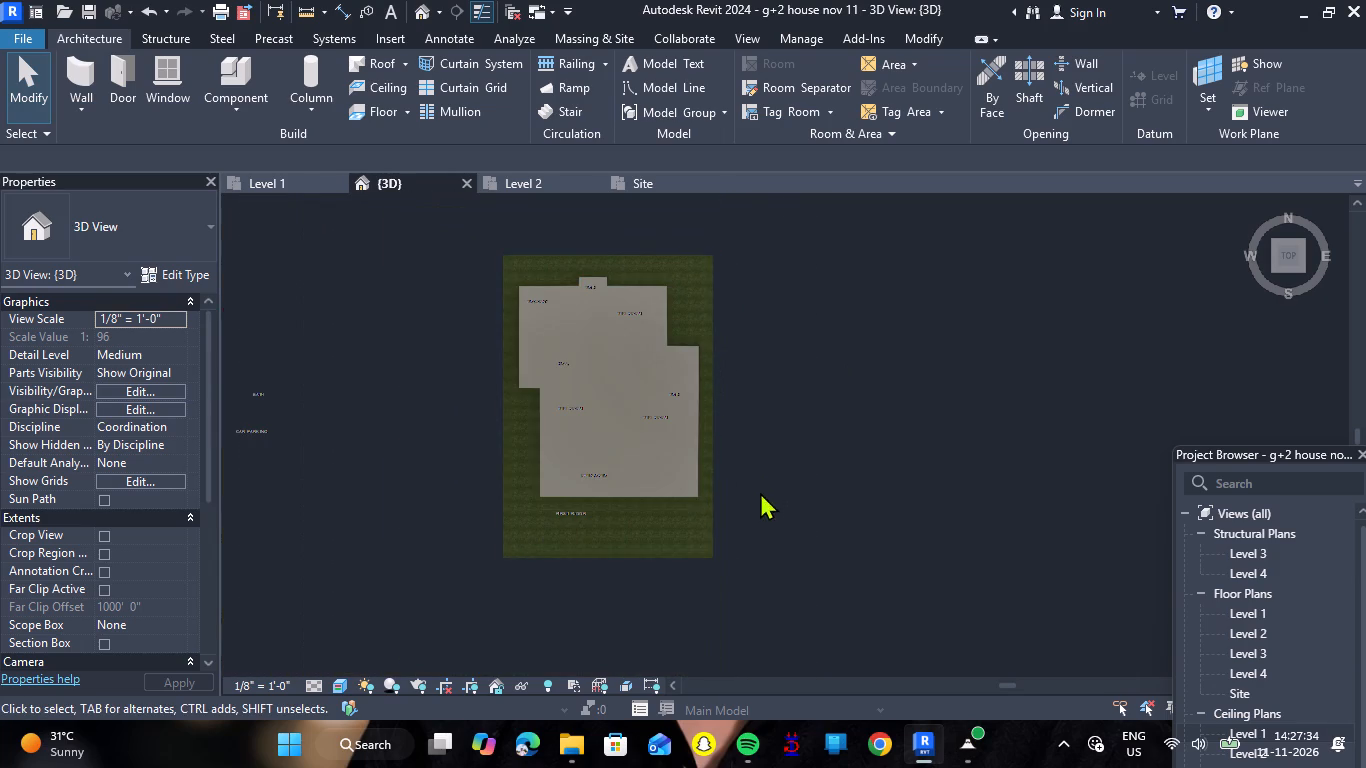
pyautogui.keyDown('shift'); pyautogui.moveTo(604, 585); pyautogui.dragTo(591, 468, button='right'); pyautogui.keyUp('shift')
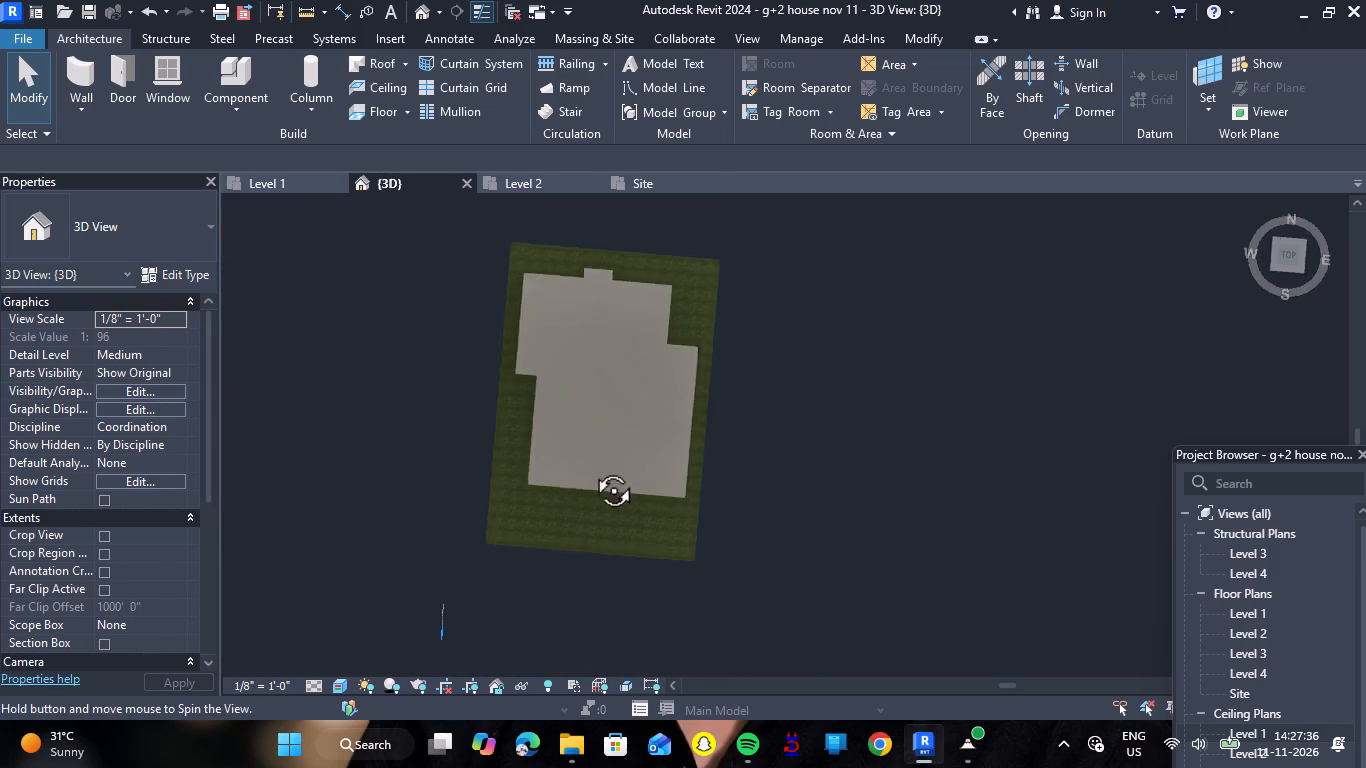
pyautogui.keyDown('shift'); pyautogui.moveTo(591, 468); pyautogui.dragTo(640, 139, button='right'); pyautogui.keyUp('shift')
pyautogui.keyDown('shift'); pyautogui.moveTo(658, 521); pyautogui.dragTo(652, 417, button='right'); pyautogui.keyUp('shift')
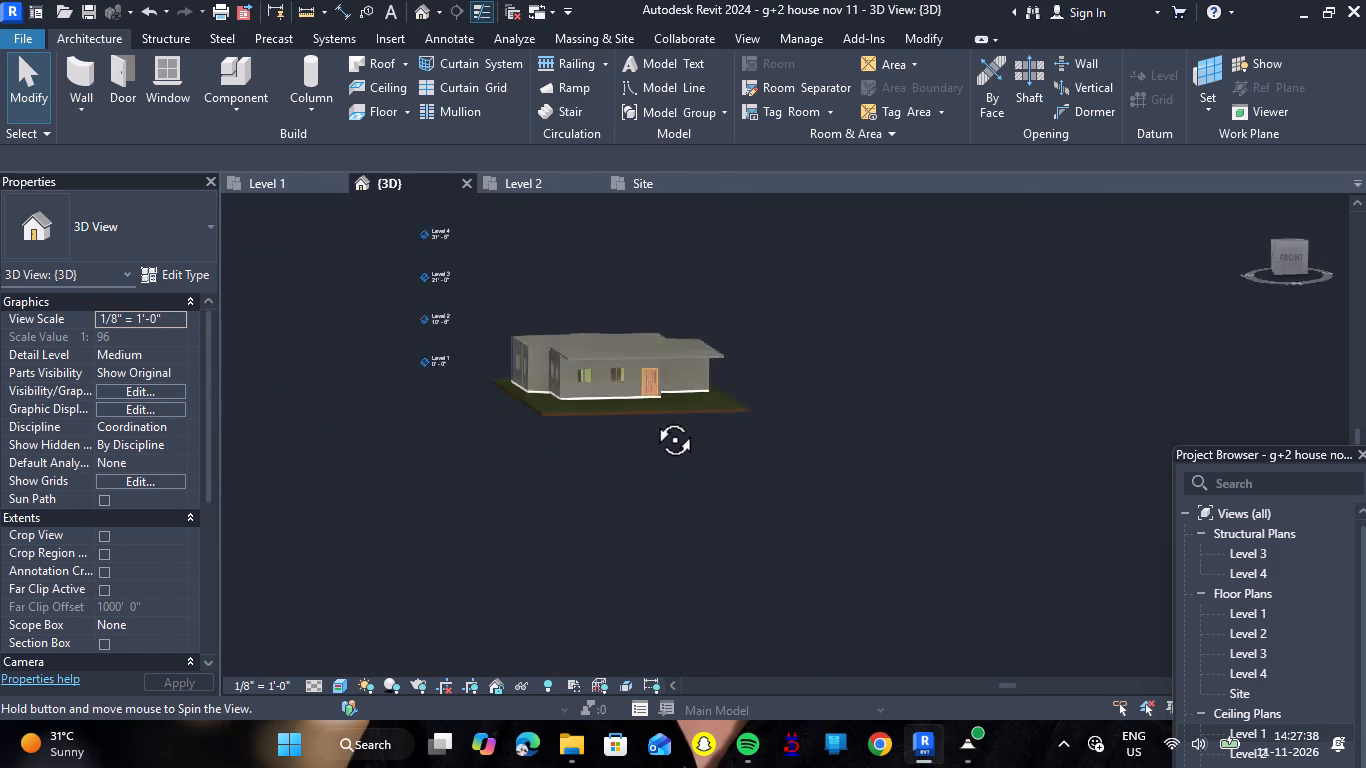
pyautogui.keyDown('shift'); pyautogui.moveTo(652, 417); pyautogui.dragTo(652, 424, button='right'); pyautogui.keyUp('shift')
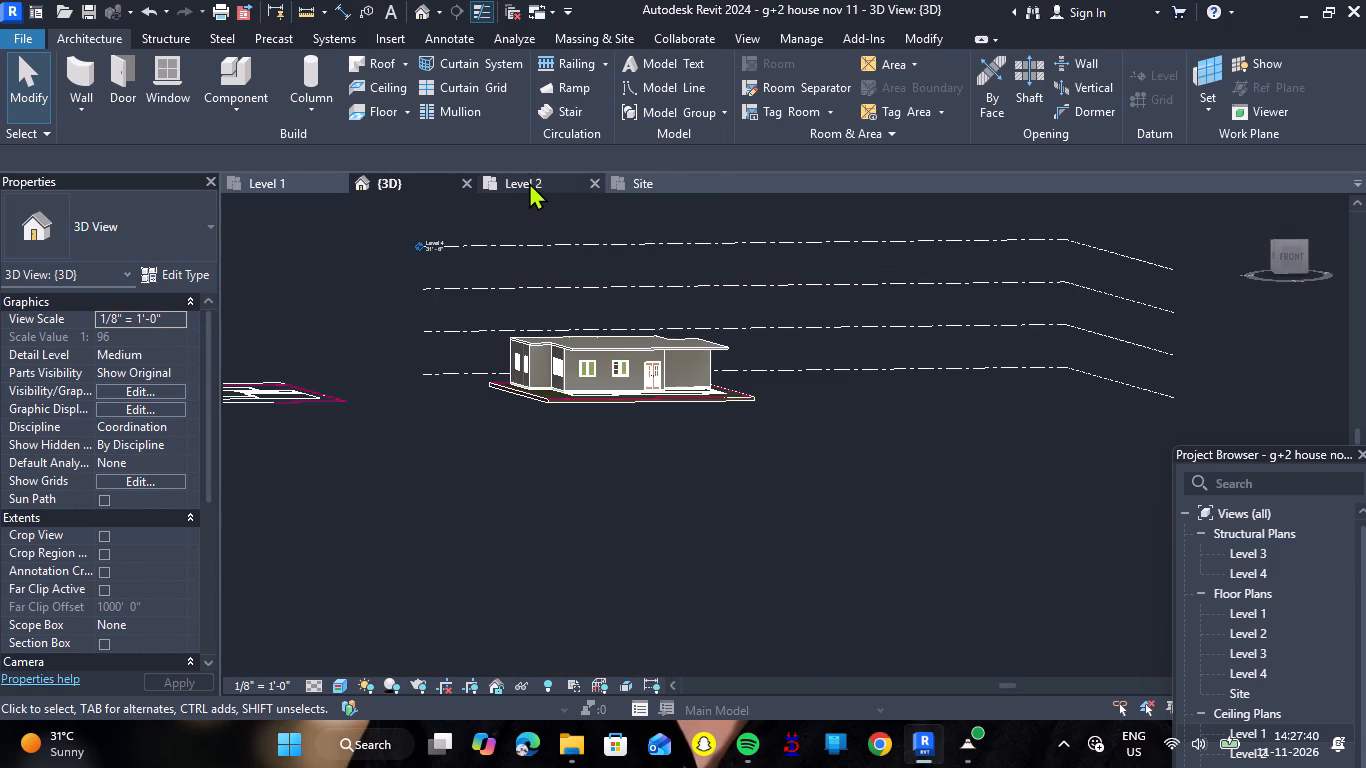
# Compare the Level 2, Level 1 and Site plan views, examining the first-floor layout against the imported house plan.
pyautogui.click(529, 182)
pyautogui.scroll(-5, 598, 353)
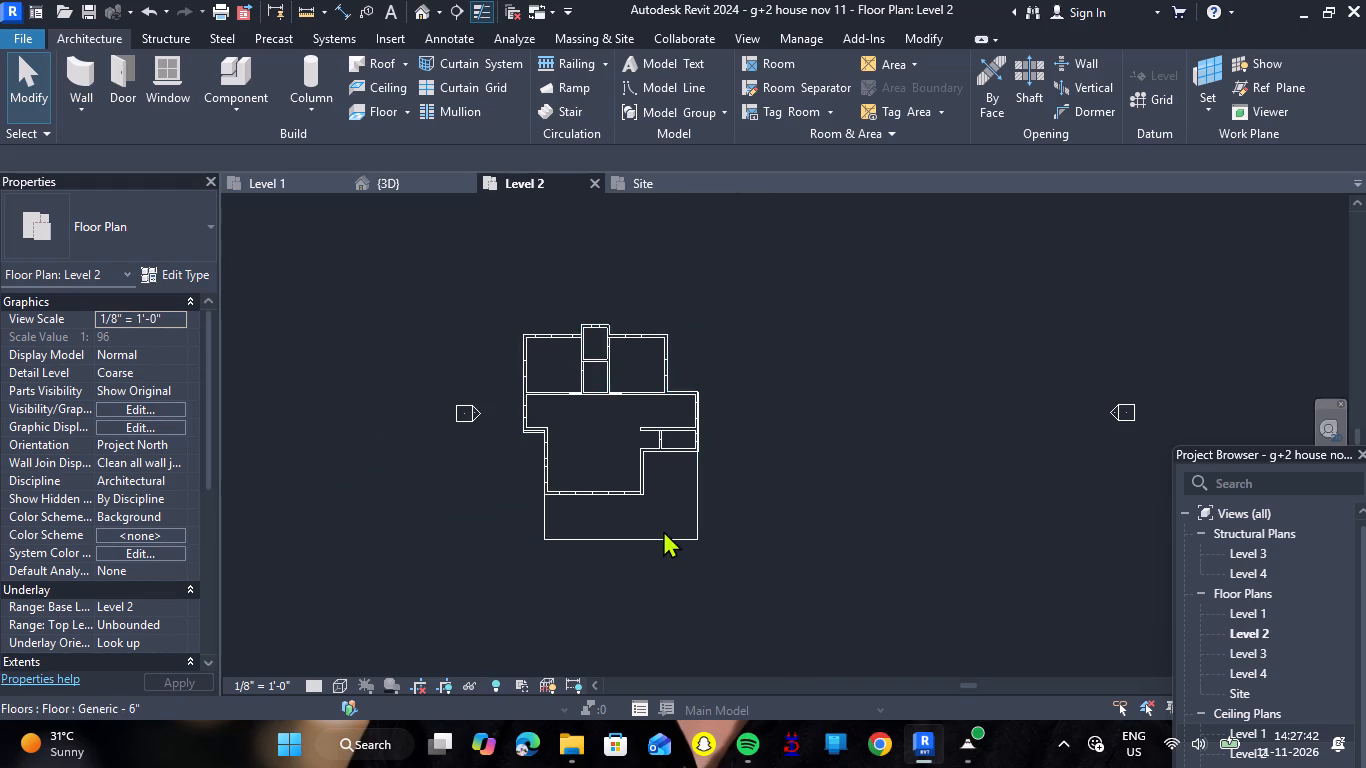
pyautogui.click(254, 174)
pyautogui.scroll(-7, 393, 403)
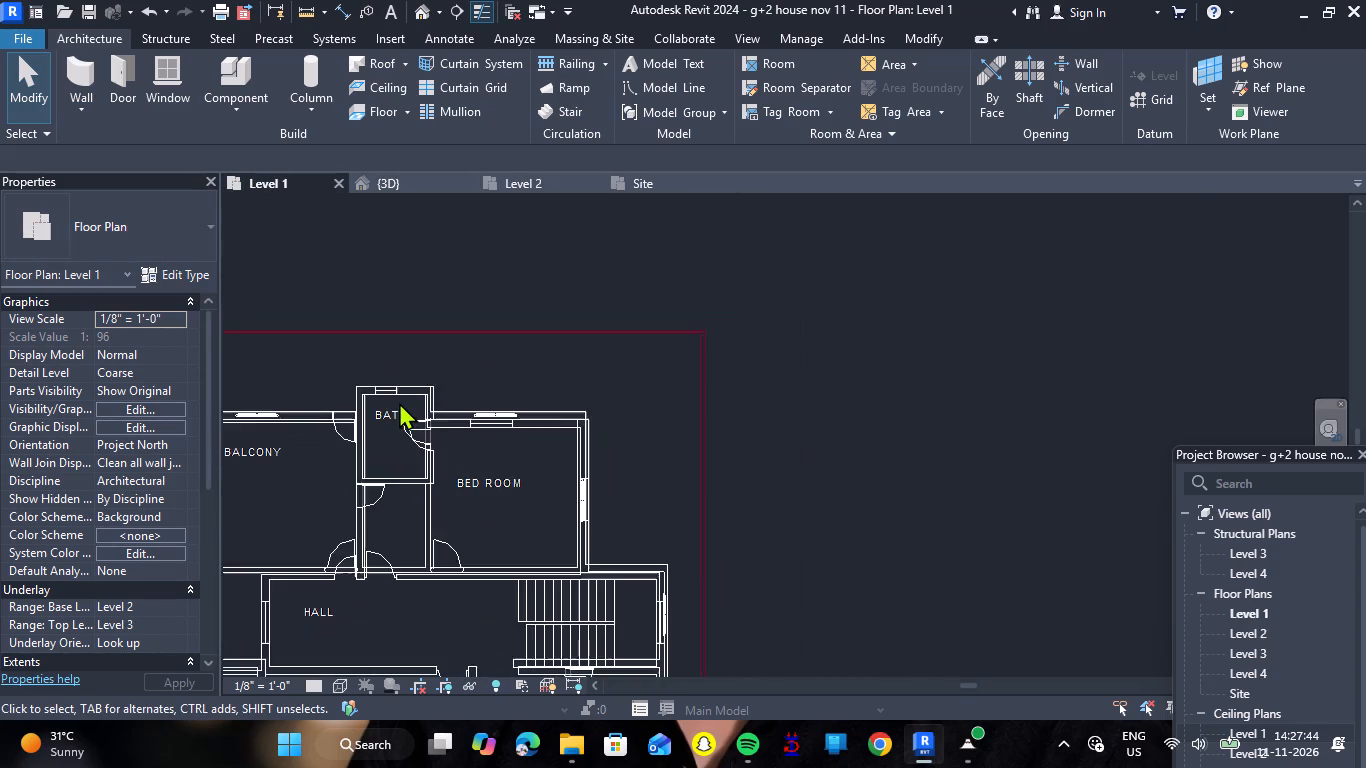
pyautogui.scroll(-18, 399, 402)
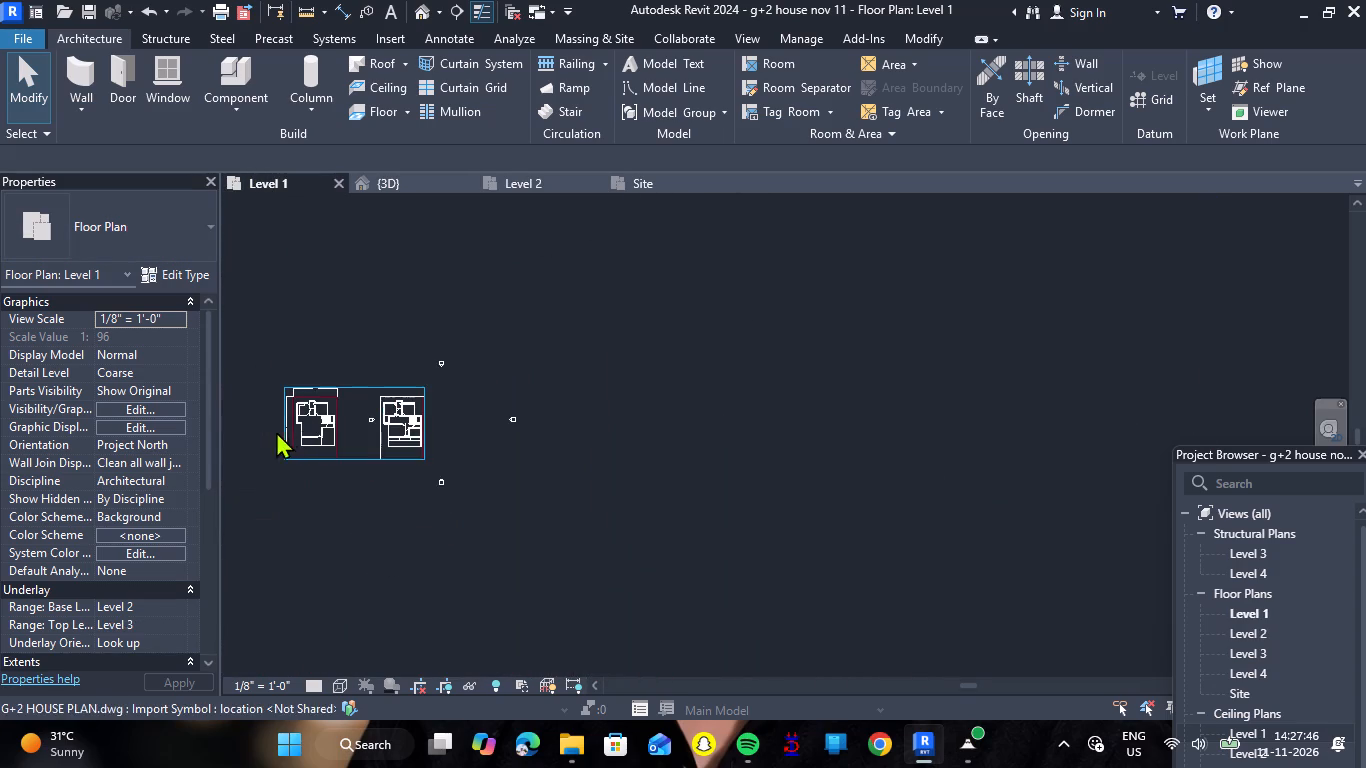
pyautogui.scroll(7, 275, 430)
pyautogui.scroll(6, 645, 502)
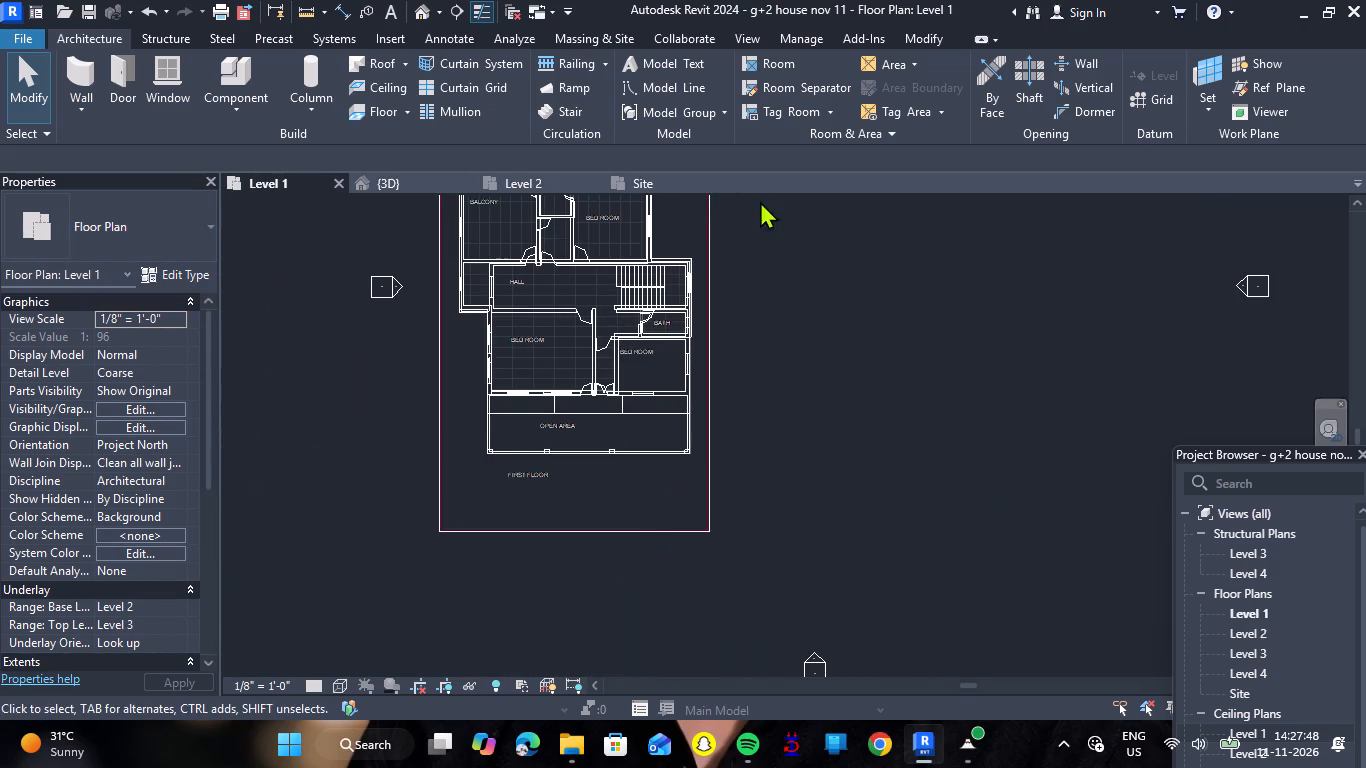
pyautogui.click(679, 187)
pyautogui.scroll(-12, 694, 376)
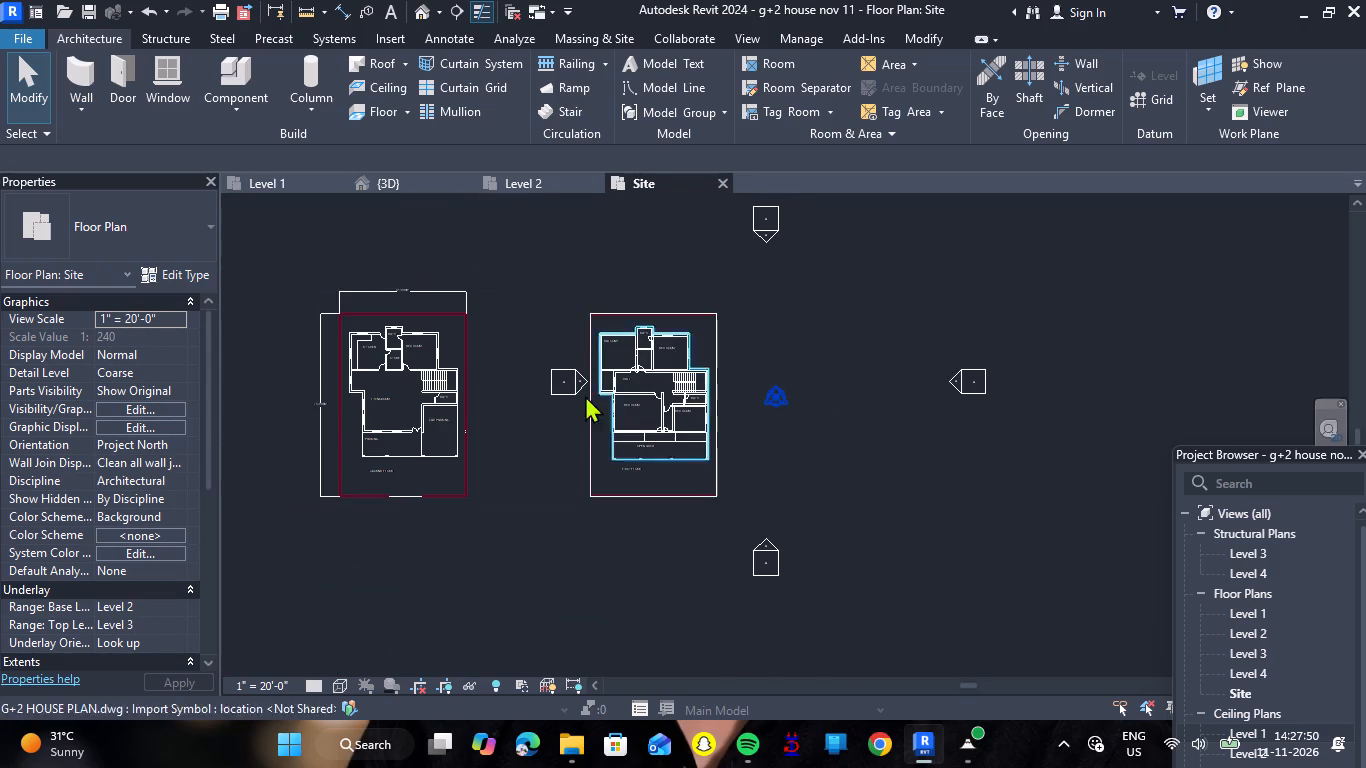
pyautogui.click(307, 192)
pyautogui.scroll(-4, 654, 430)
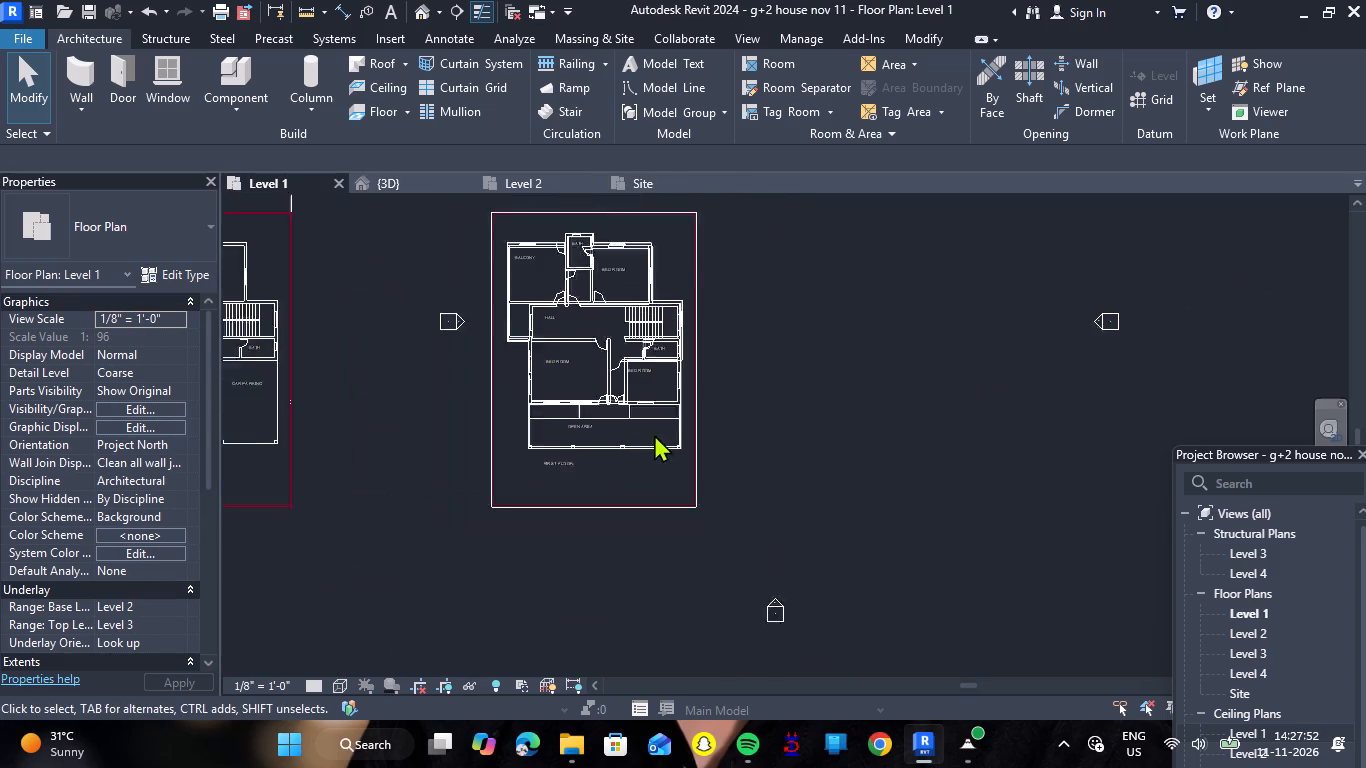
pyautogui.scroll(-2, 655, 434)
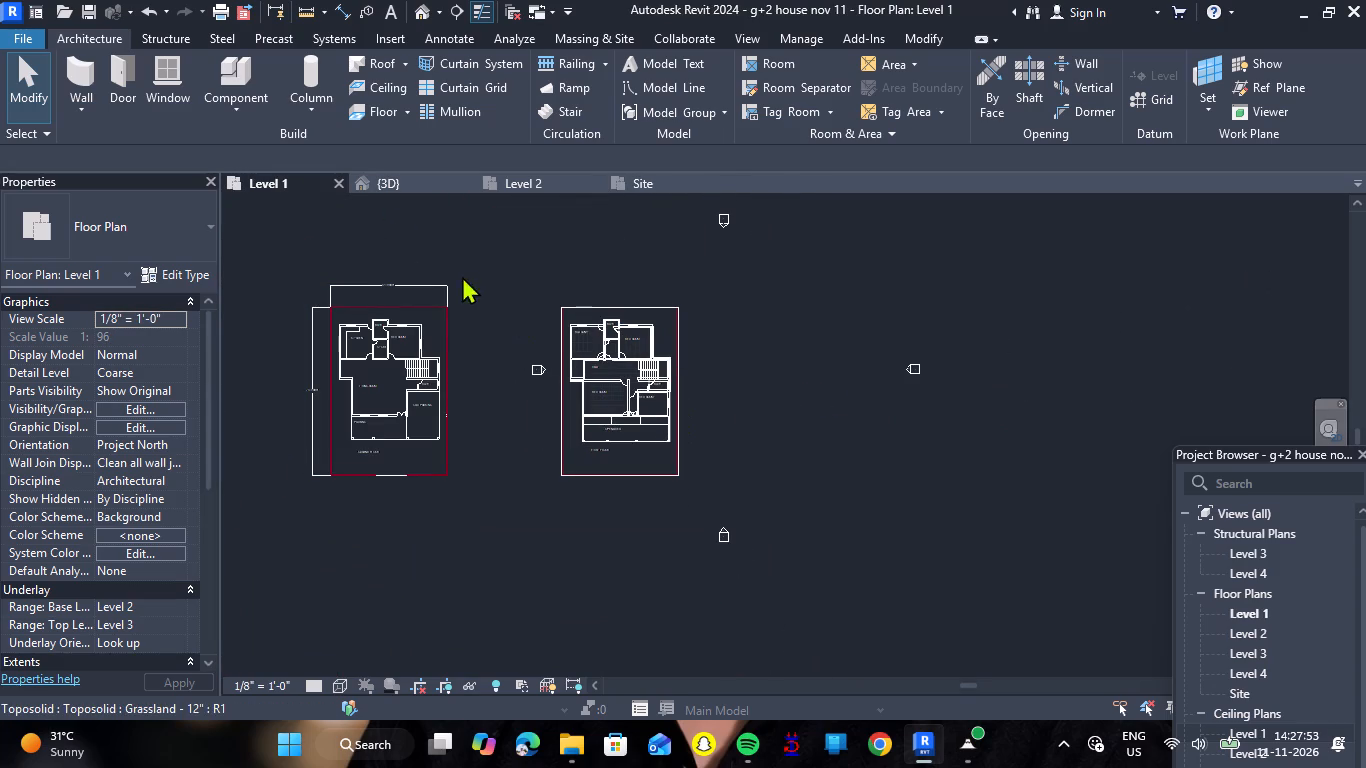
pyautogui.scroll(5, 636, 286)
pyautogui.scroll(2, 703, 406)
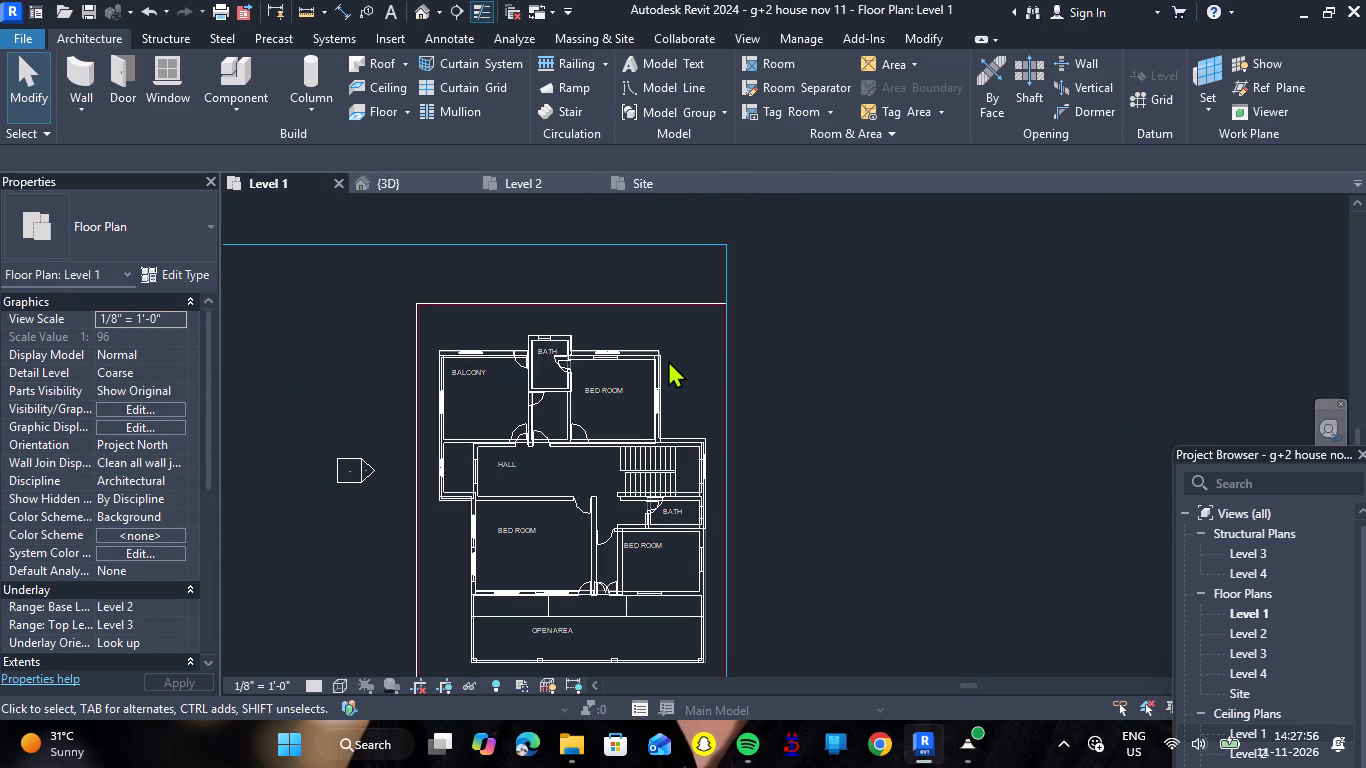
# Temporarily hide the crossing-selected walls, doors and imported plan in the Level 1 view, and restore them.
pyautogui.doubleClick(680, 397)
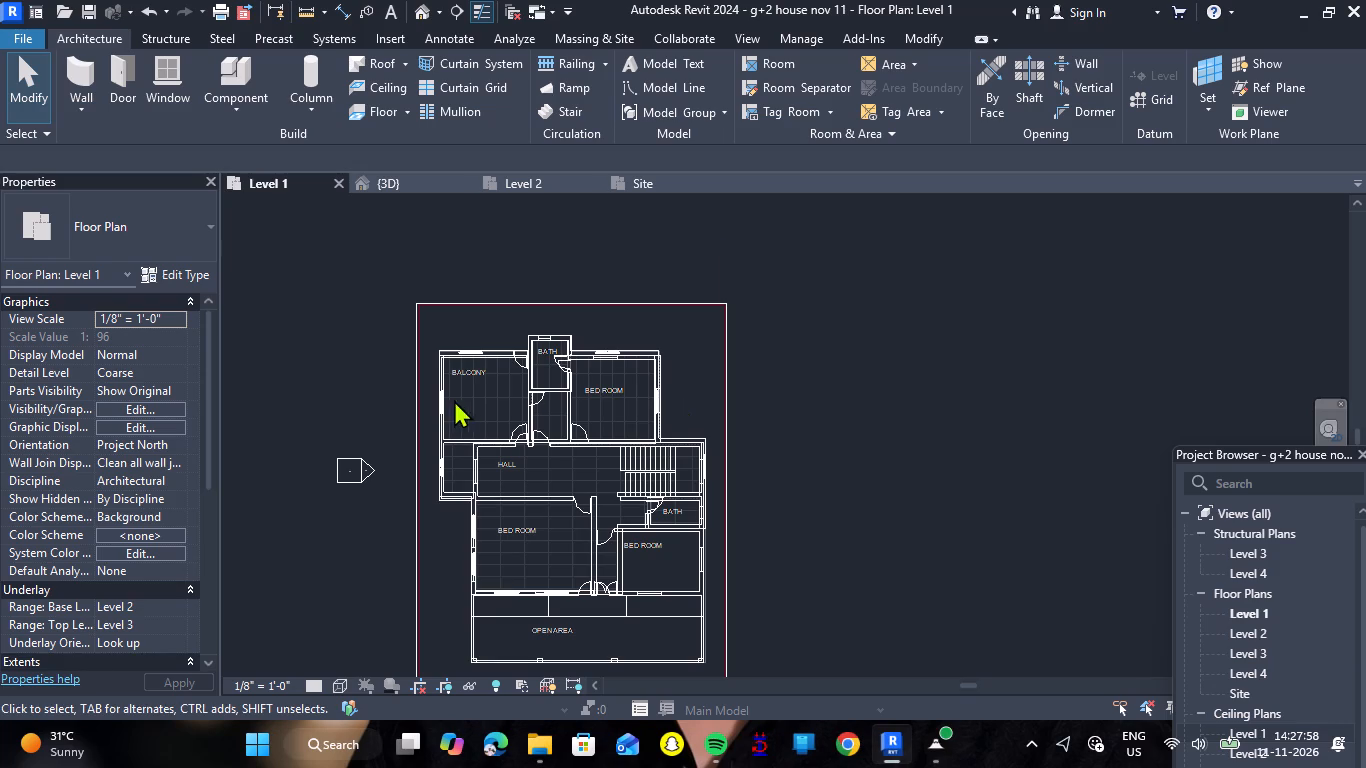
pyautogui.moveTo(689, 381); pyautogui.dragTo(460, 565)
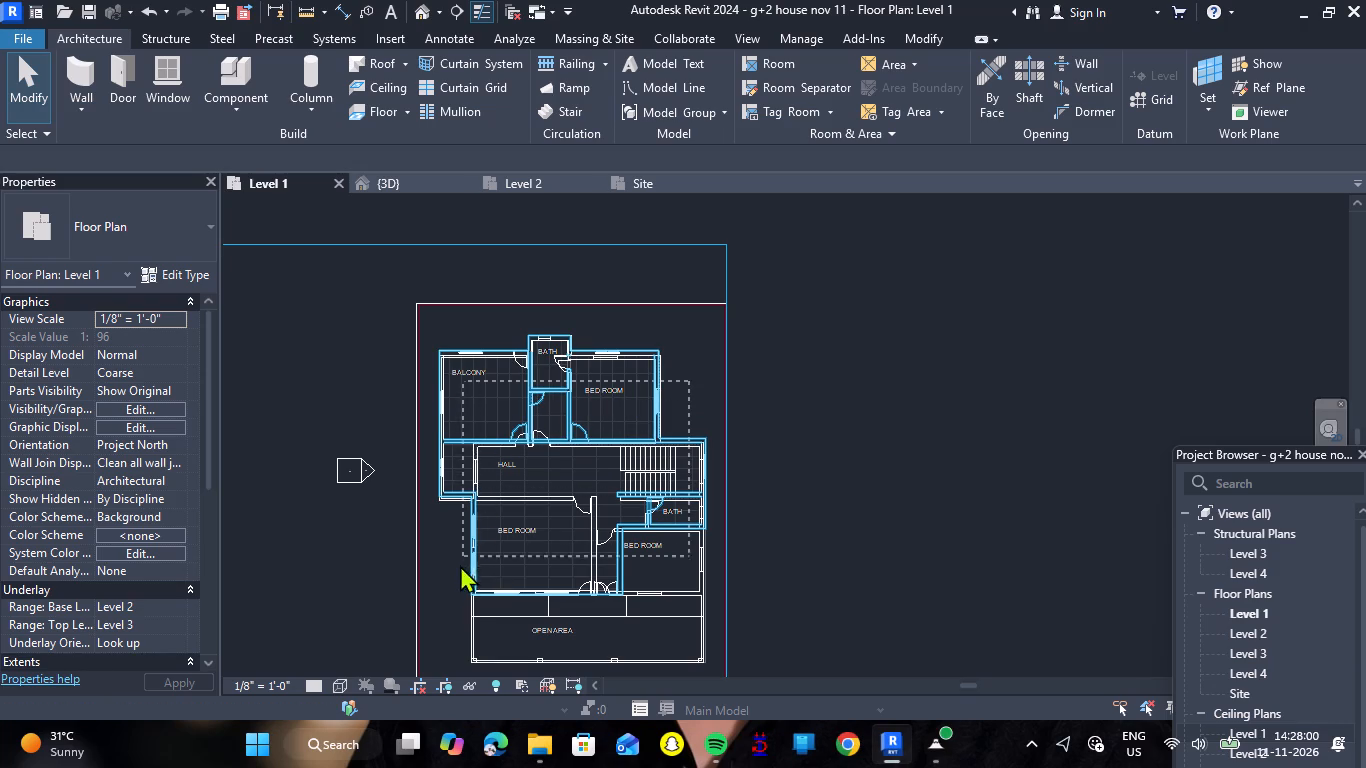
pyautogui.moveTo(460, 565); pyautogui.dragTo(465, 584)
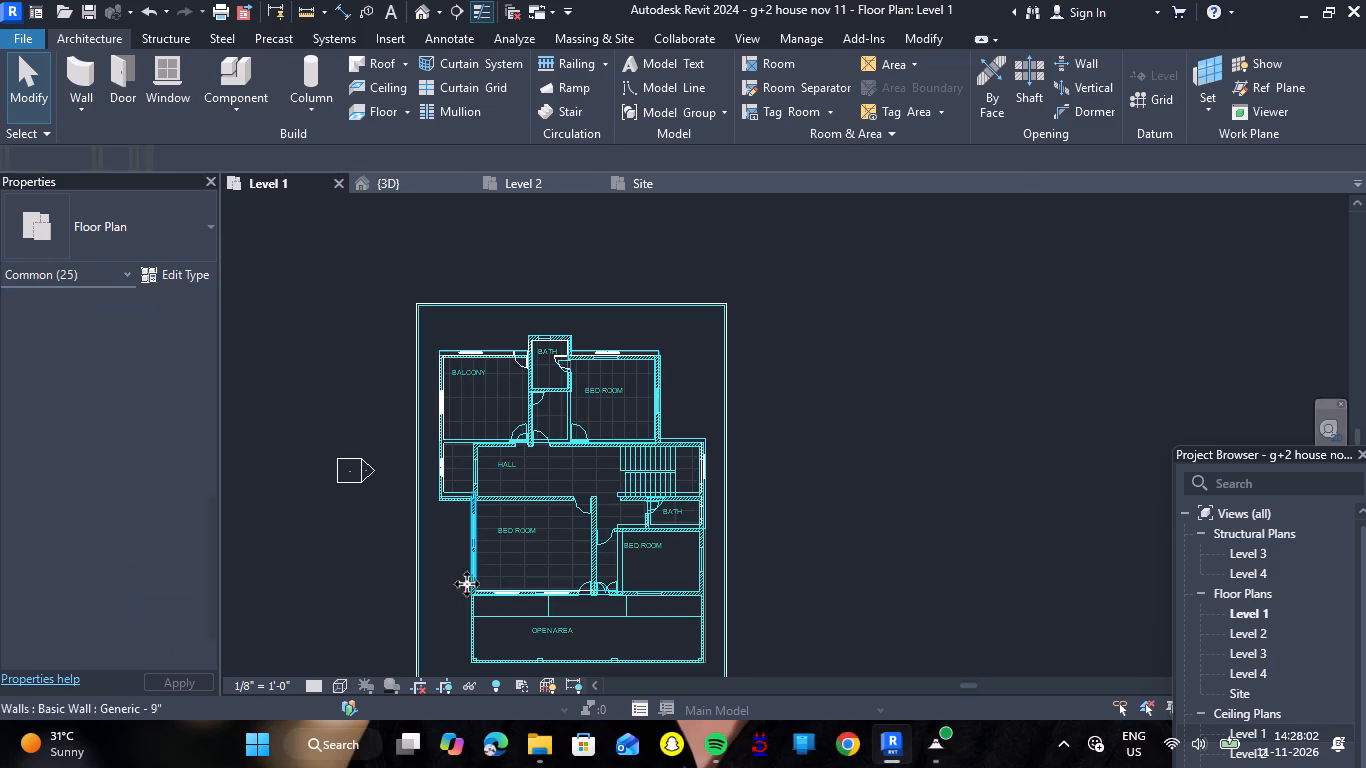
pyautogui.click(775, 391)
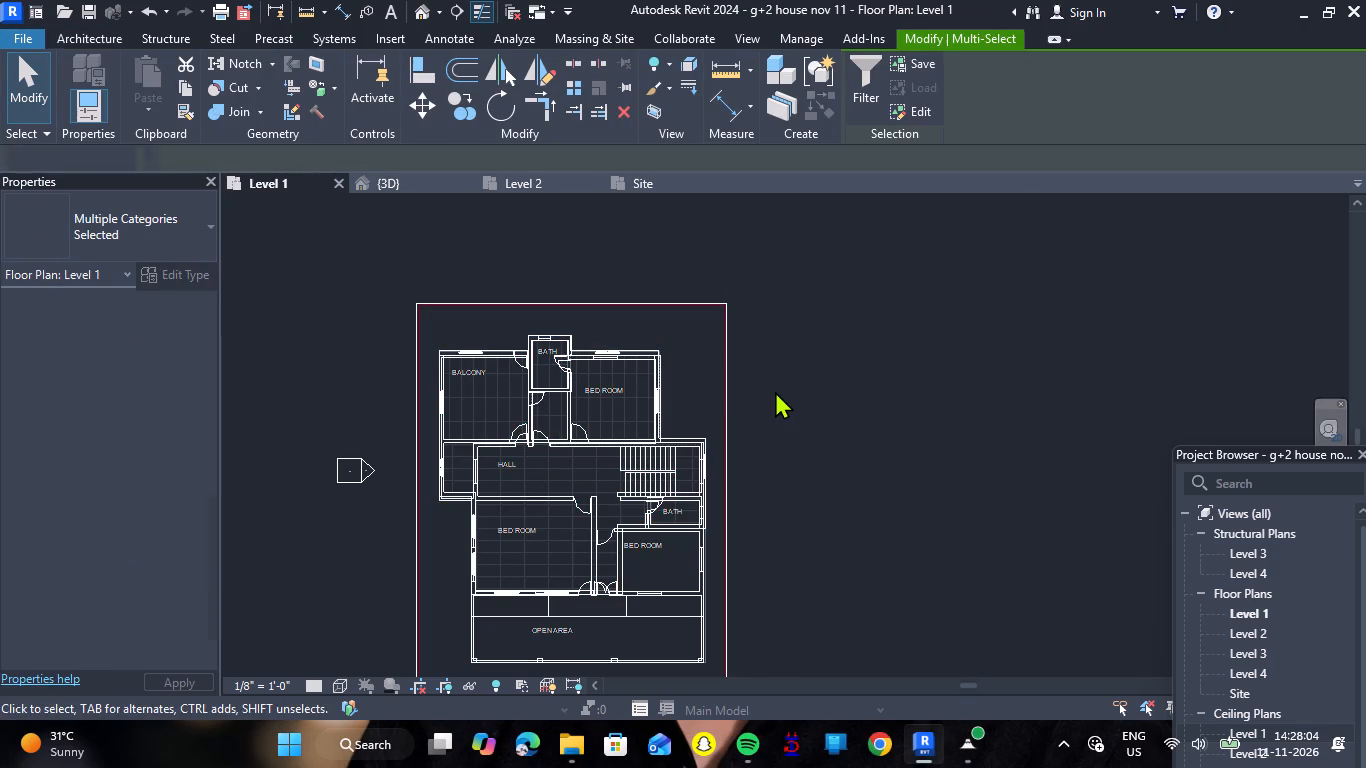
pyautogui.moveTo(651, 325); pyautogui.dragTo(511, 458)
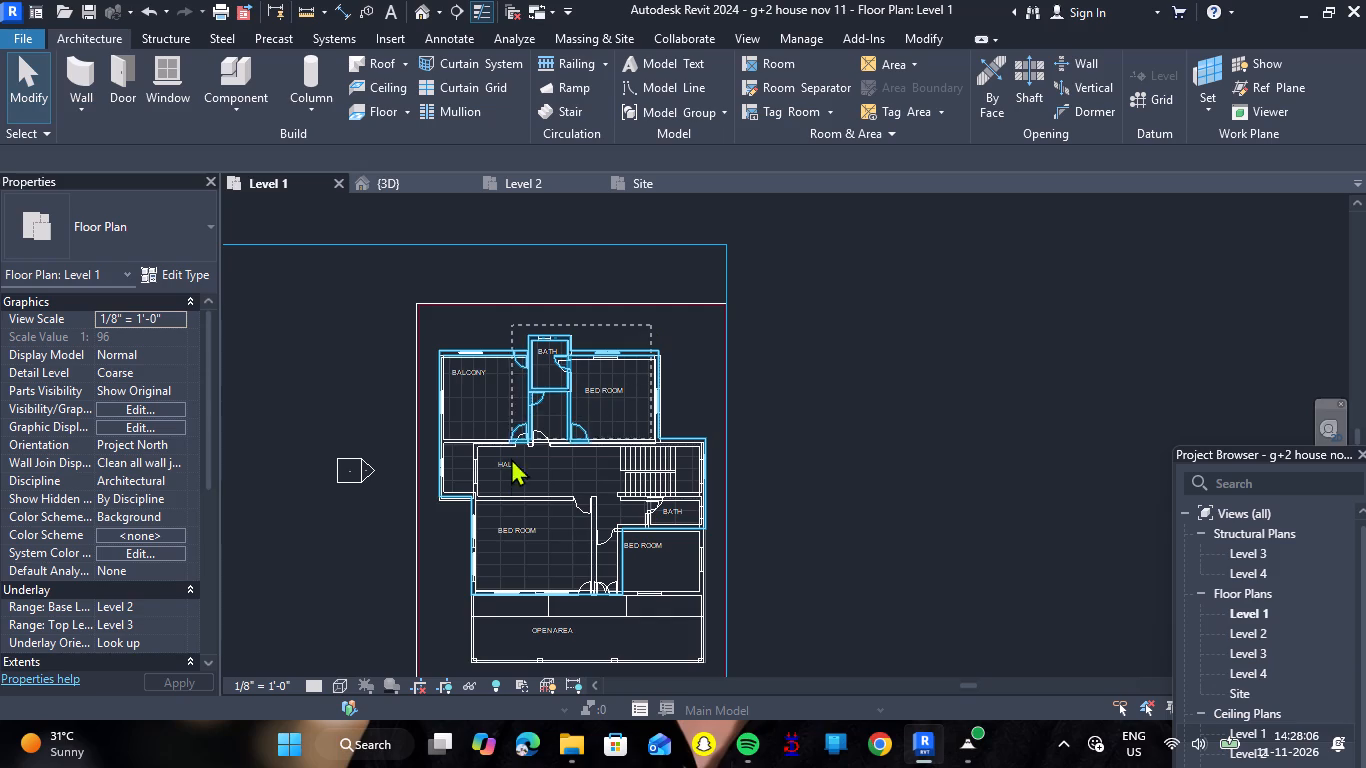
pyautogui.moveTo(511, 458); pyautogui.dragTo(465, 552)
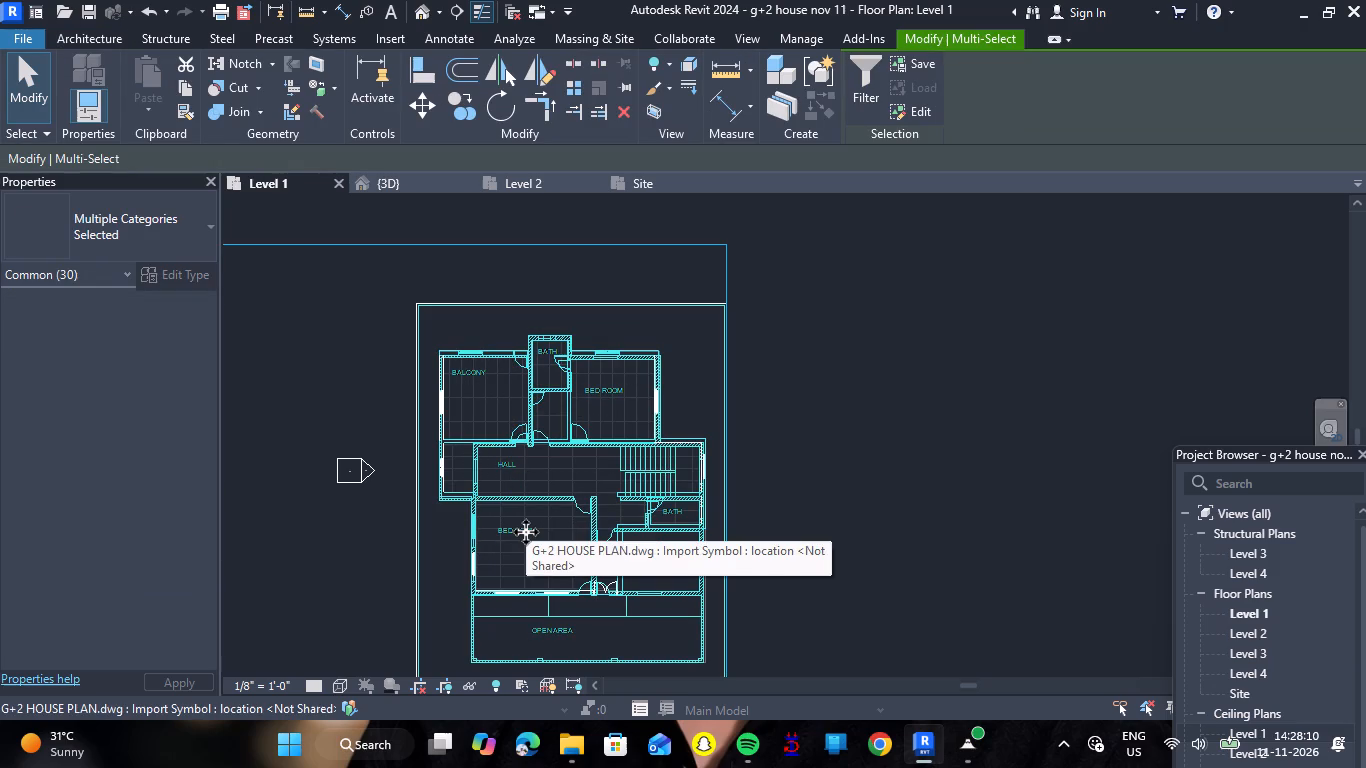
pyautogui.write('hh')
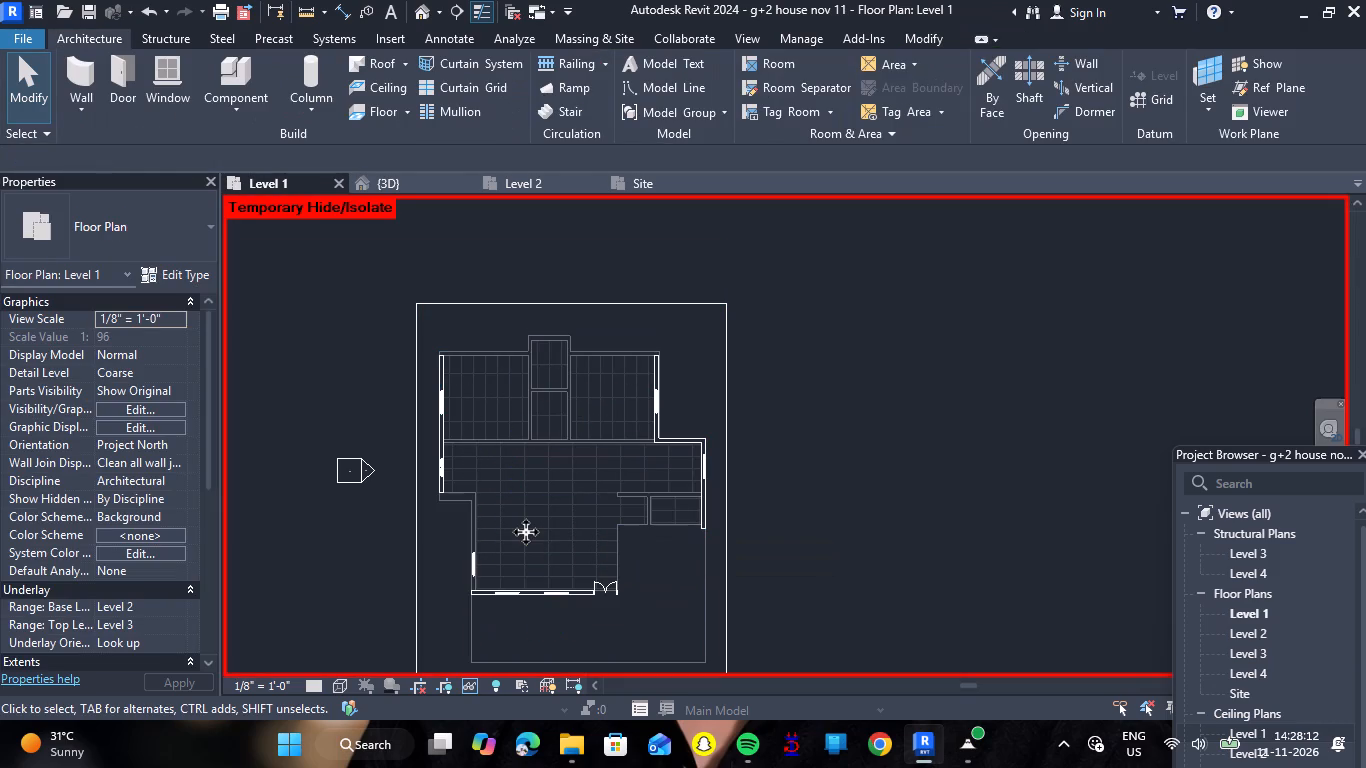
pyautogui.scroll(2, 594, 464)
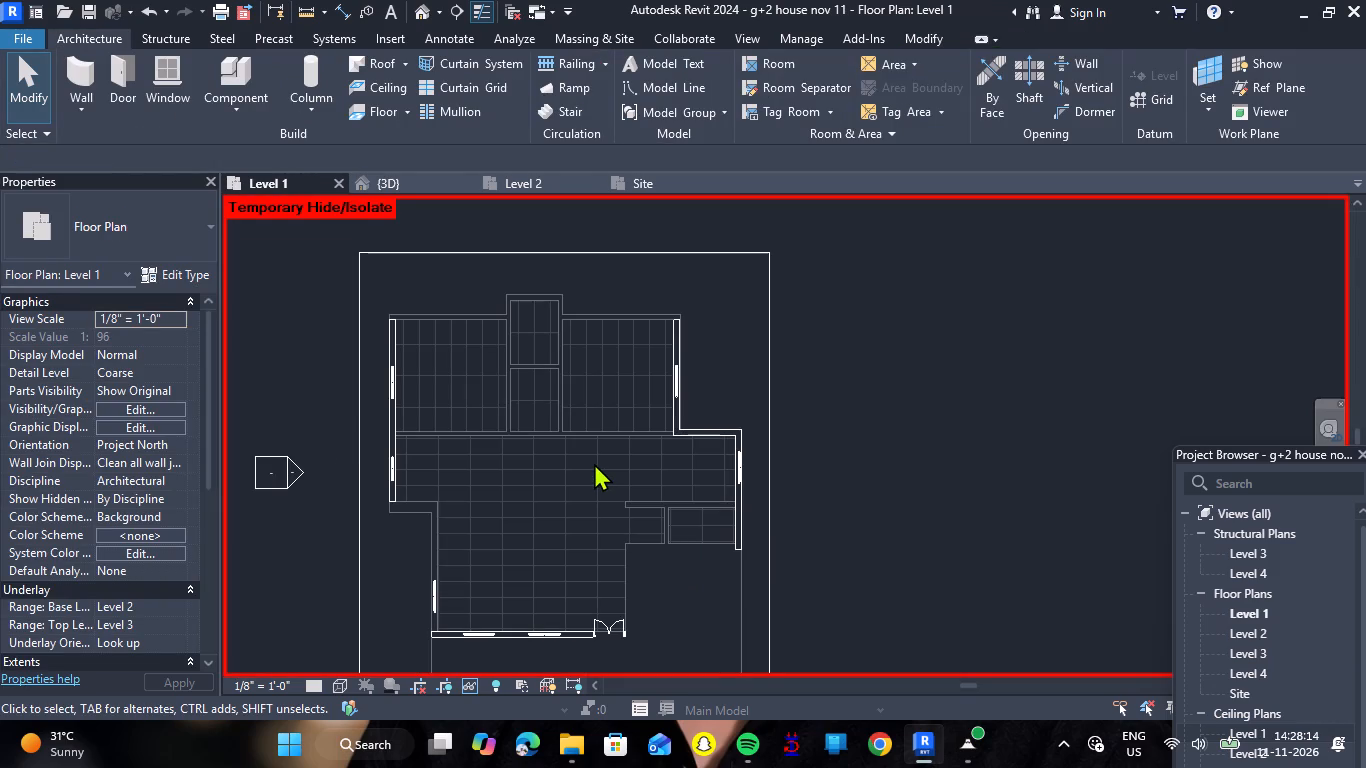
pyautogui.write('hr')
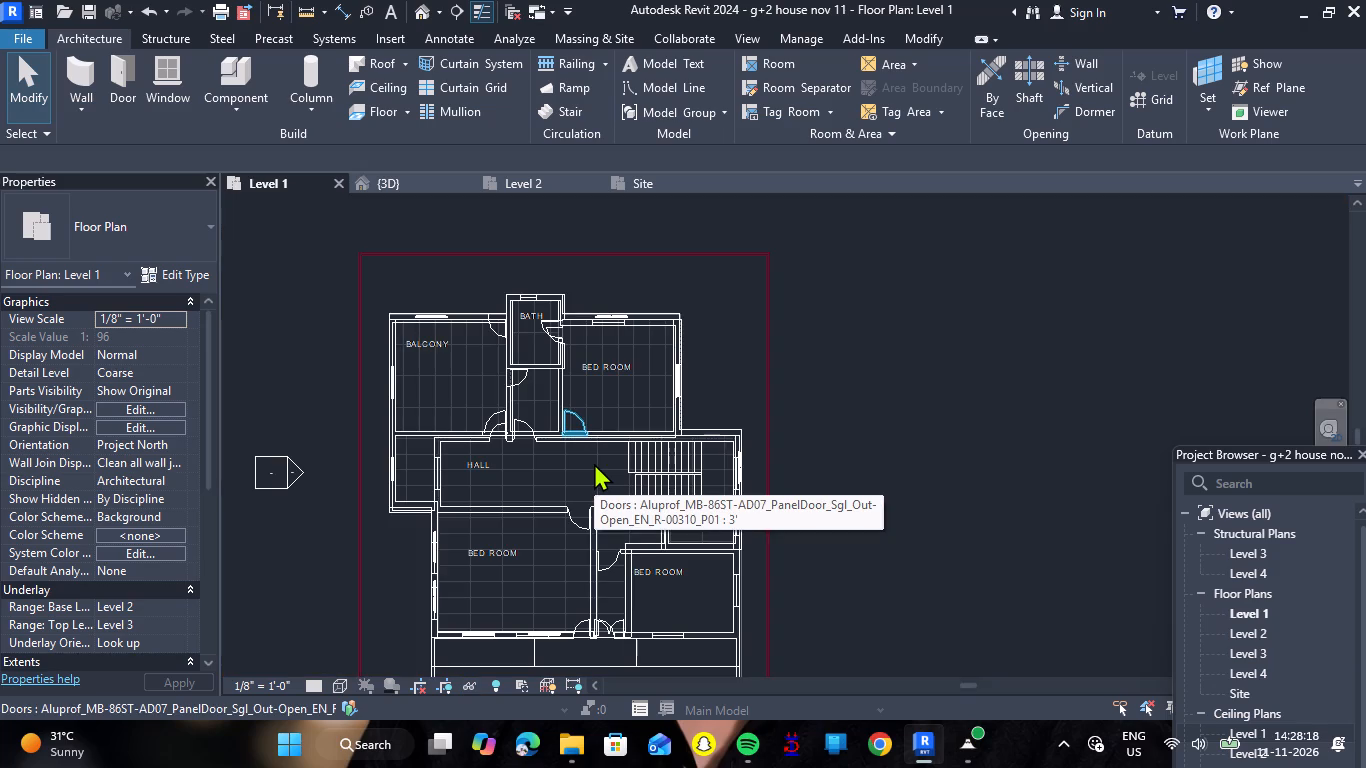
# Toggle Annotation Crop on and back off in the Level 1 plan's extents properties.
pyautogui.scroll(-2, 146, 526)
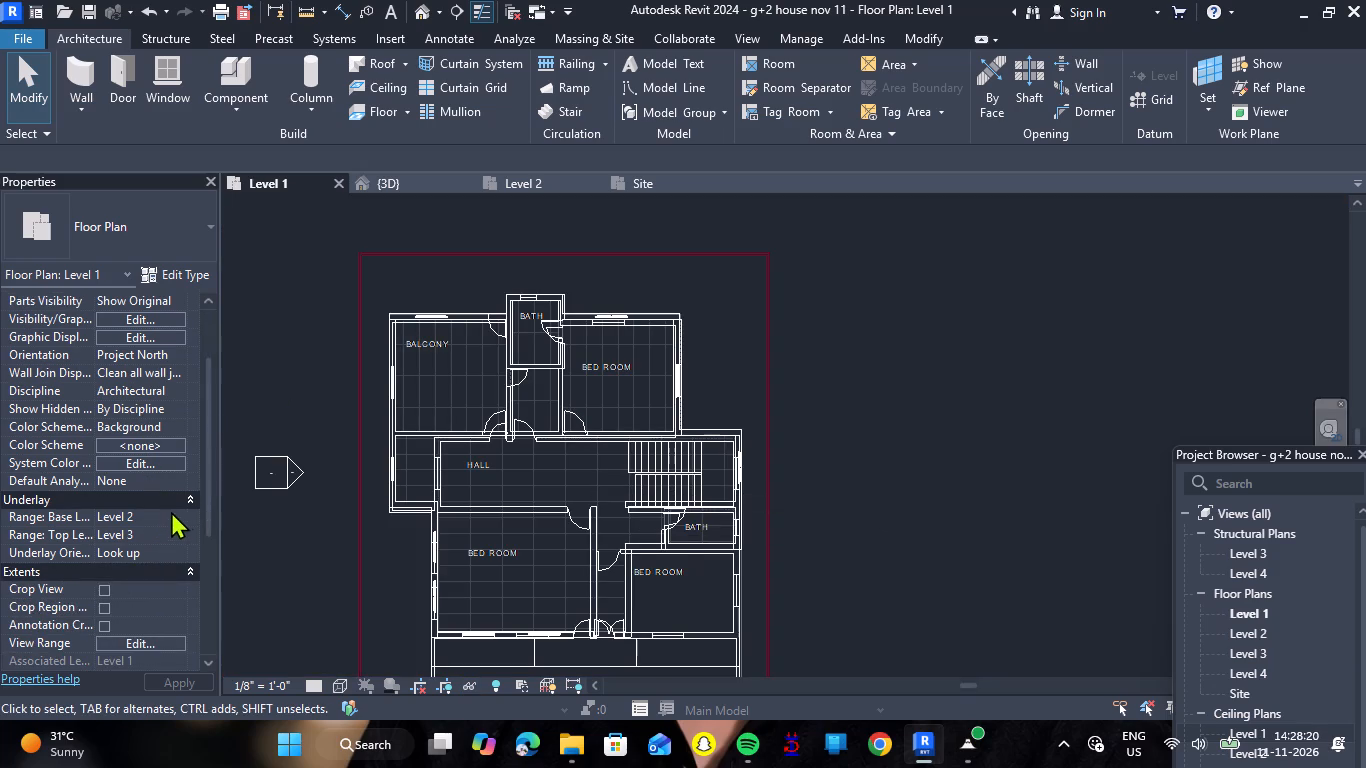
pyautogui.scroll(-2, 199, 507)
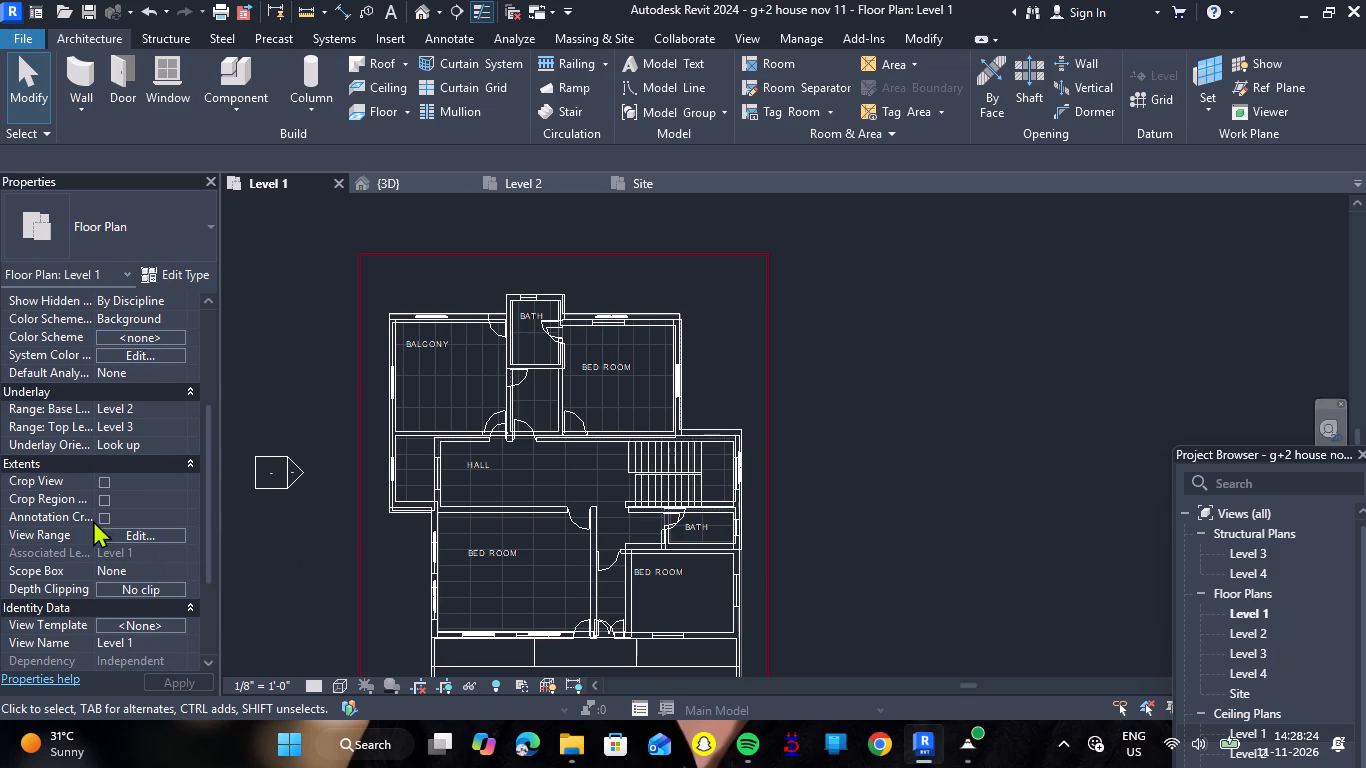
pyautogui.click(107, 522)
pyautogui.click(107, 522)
# Examine the walls and slab outline of the first floor in the Level 2 floor plan.
pyautogui.scroll(-3, 420, 616)
pyautogui.click(534, 187)
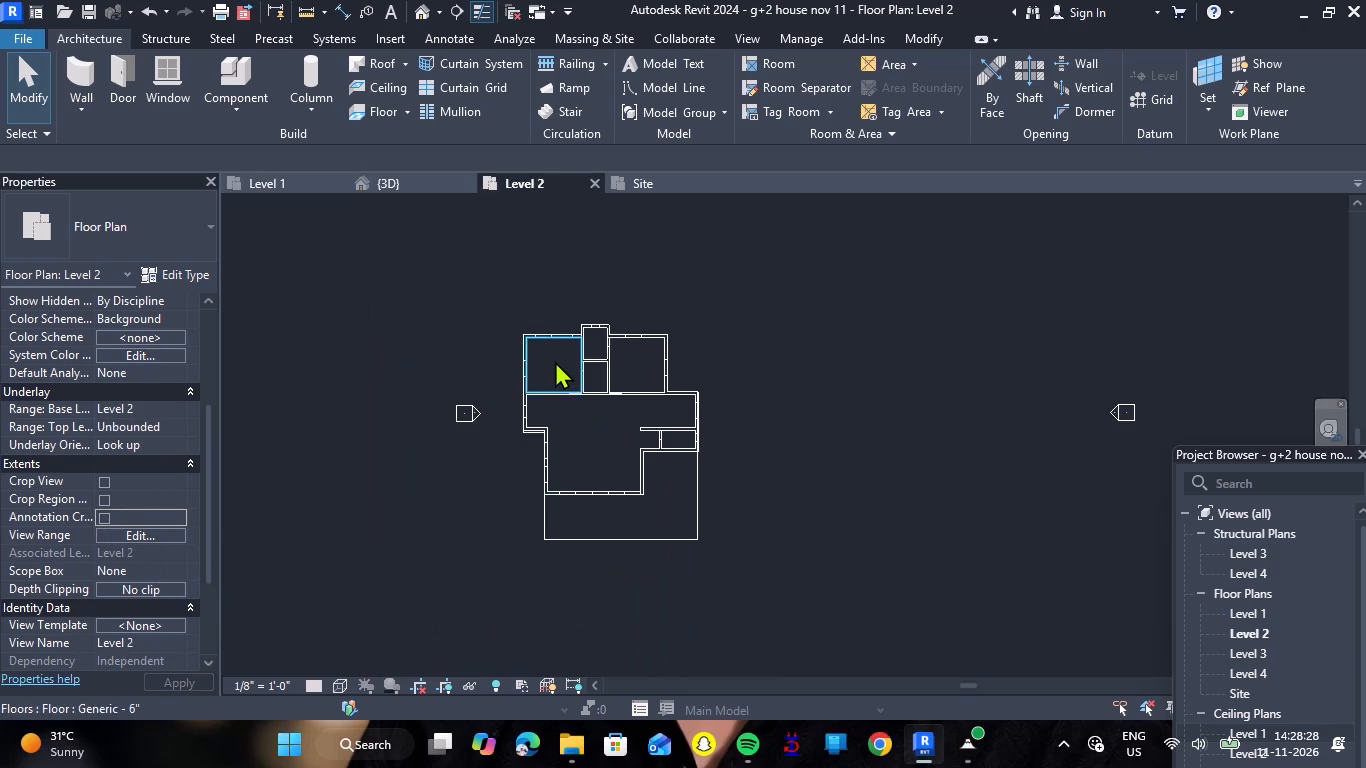
pyautogui.scroll(-2, 555, 361)
pyautogui.scroll(4, 628, 417)
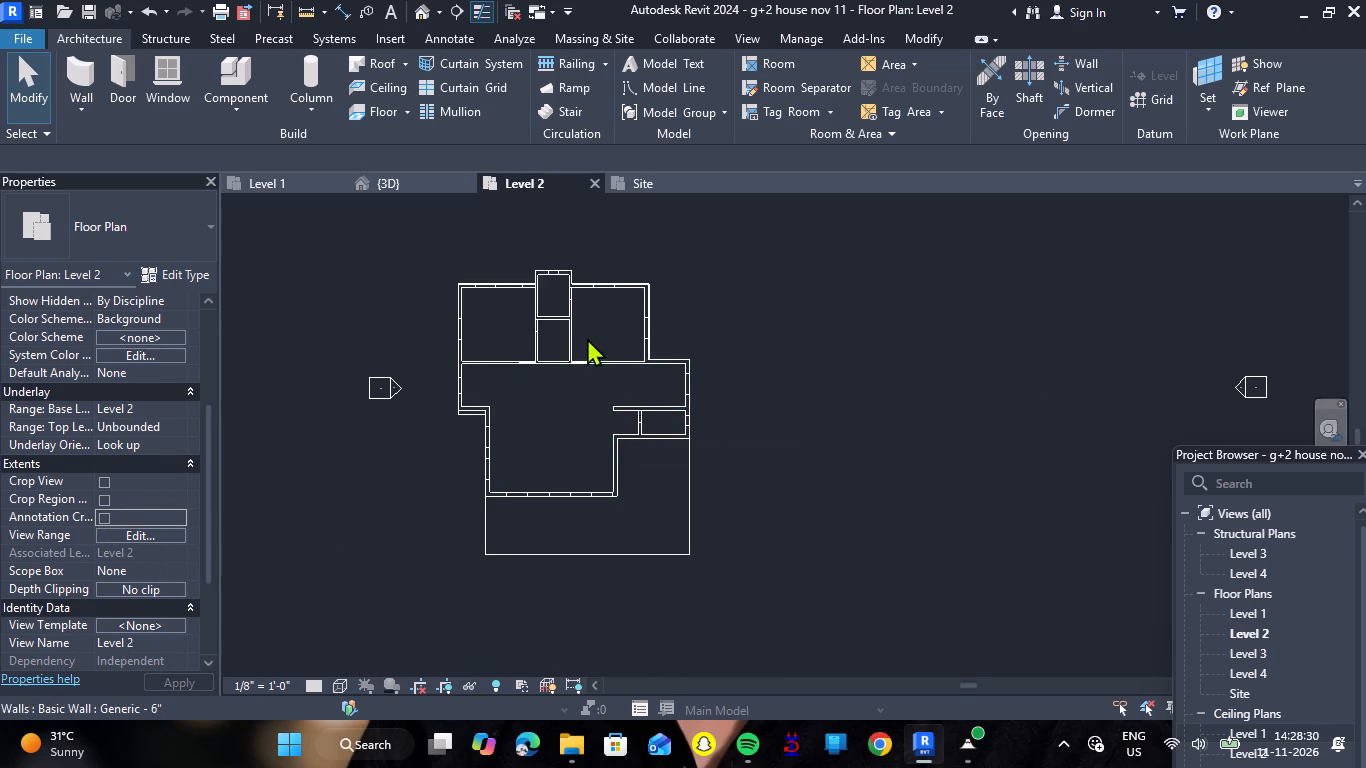
pyautogui.scroll(2, 595, 293)
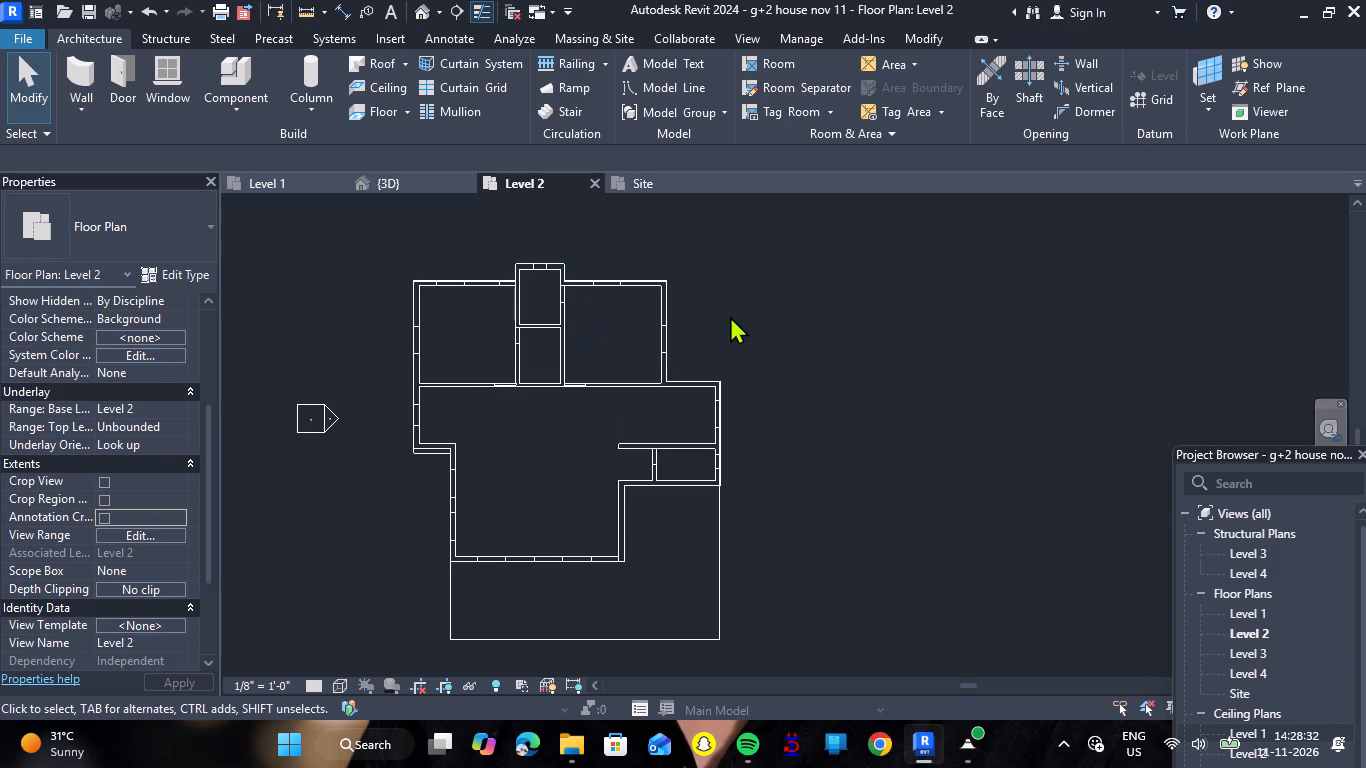
pyautogui.press('Escape')
pyautogui.press('Escape')
pyautogui.press('Escape')
pyautogui.press('Escape')
pyautogui.press('Escape')
pyautogui.press('Escape')
# Close the Level 2 floor plan view, reopen it, and examine its wall layout for the imported plan.
pyautogui.doubleClick(1266, 641)
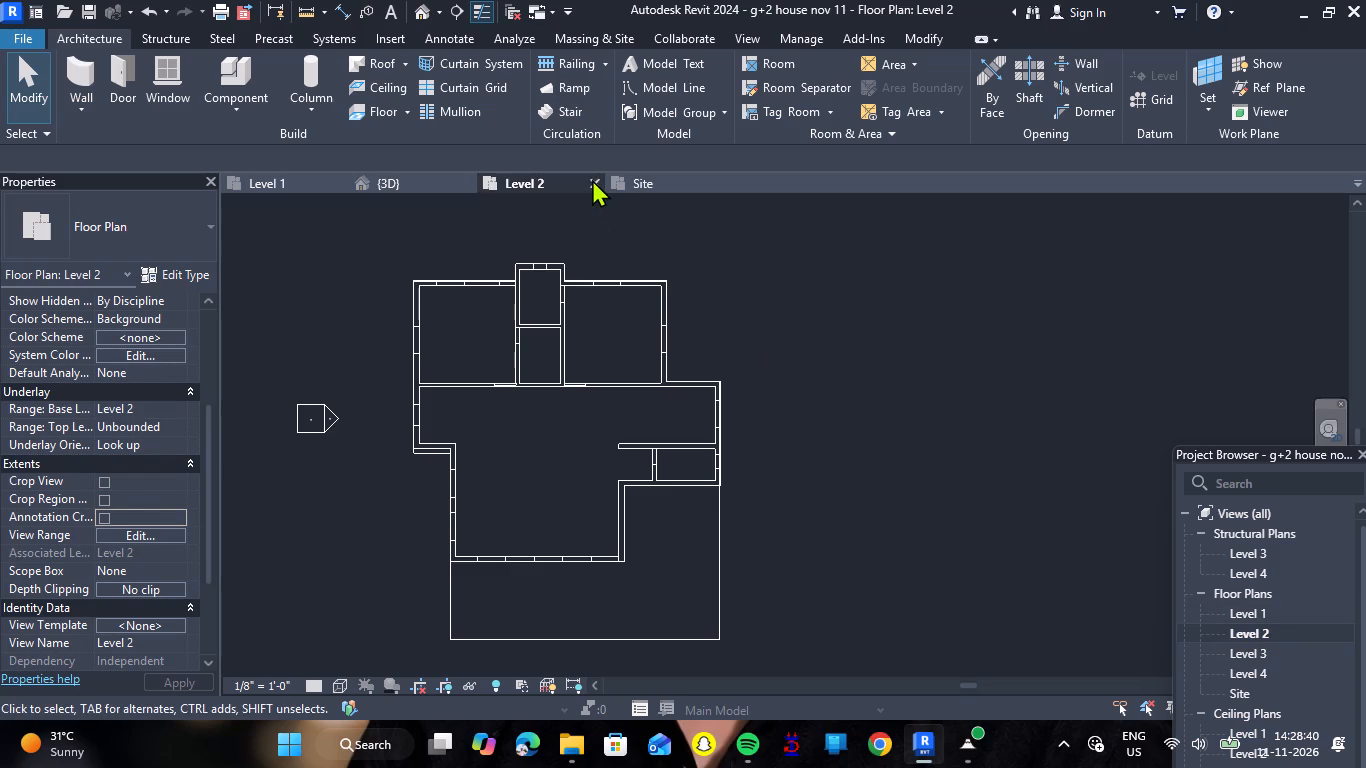
pyautogui.click(591, 178)
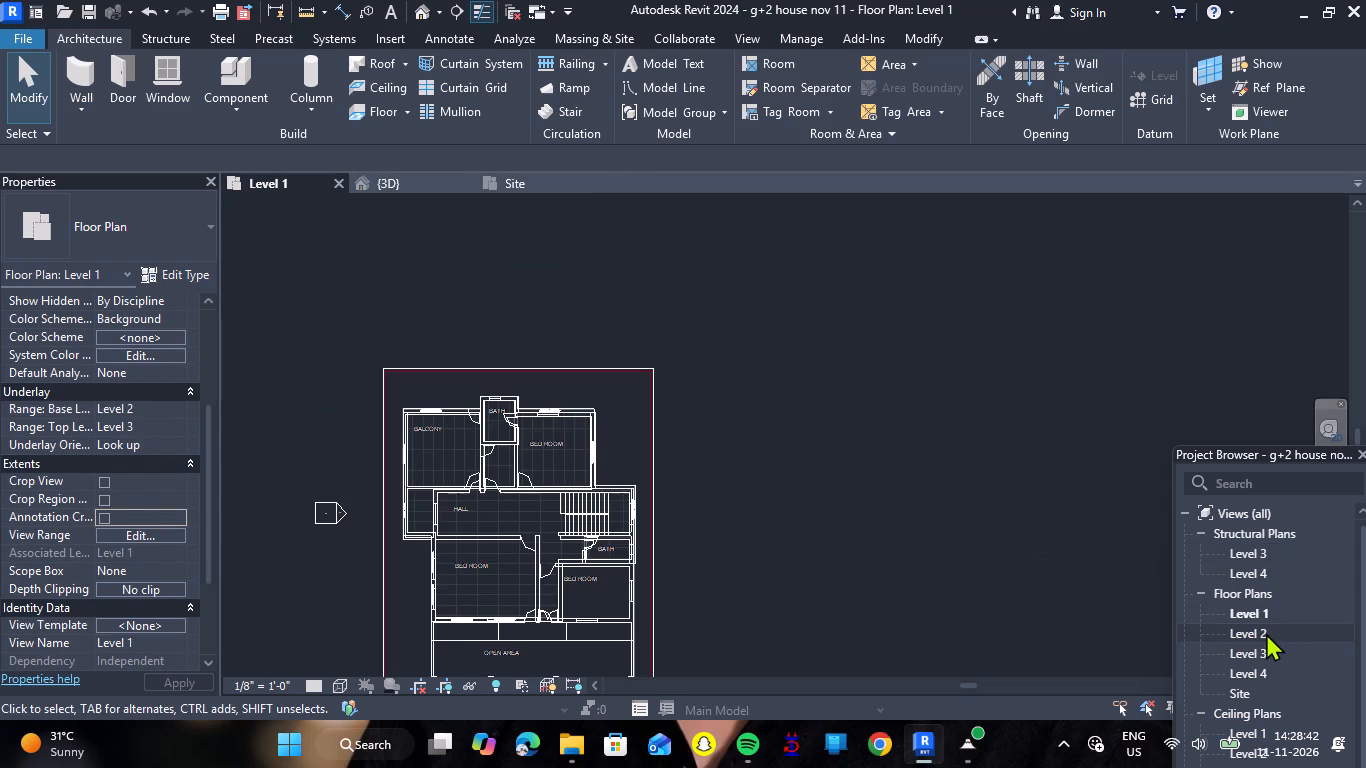
pyautogui.doubleClick(1266, 633)
pyautogui.scroll(-3, 558, 360)
pyautogui.scroll(2, 536, 458)
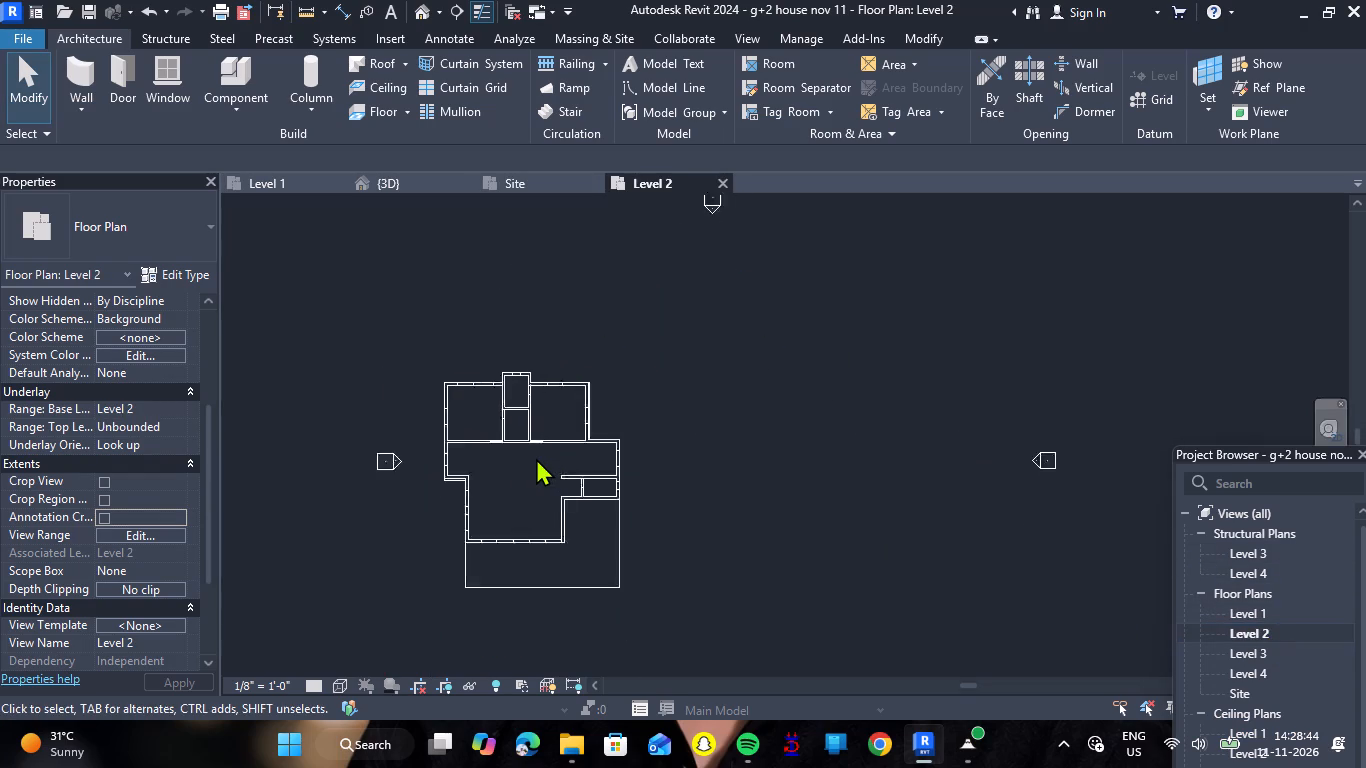
pyautogui.scroll(5, 536, 458)
pyautogui.scroll(2, 450, 226)
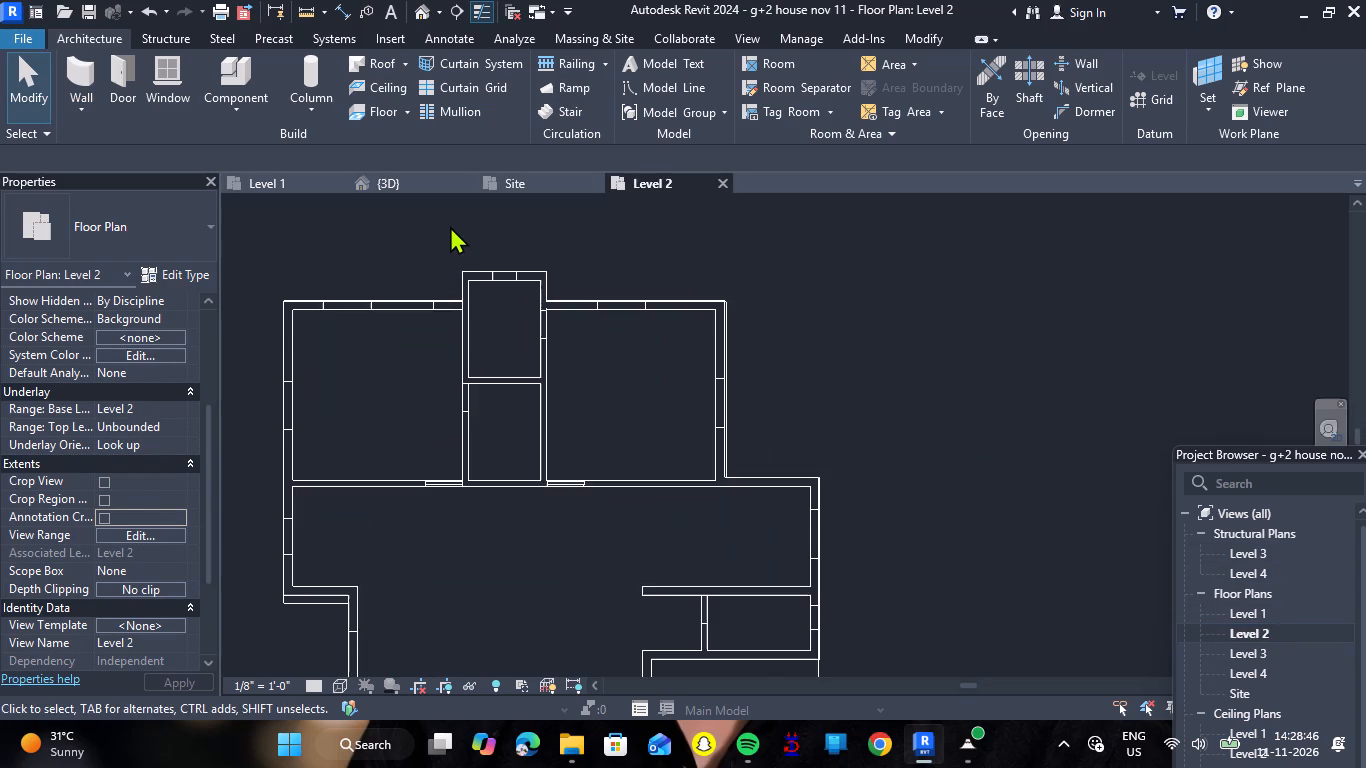
pyautogui.scroll(-5, 450, 226)
# Examine the imported first-floor drawing and the walls and doors over it in the Level 1 floor plan.
pyautogui.click(281, 192)
pyautogui.scroll(-3, 440, 365)
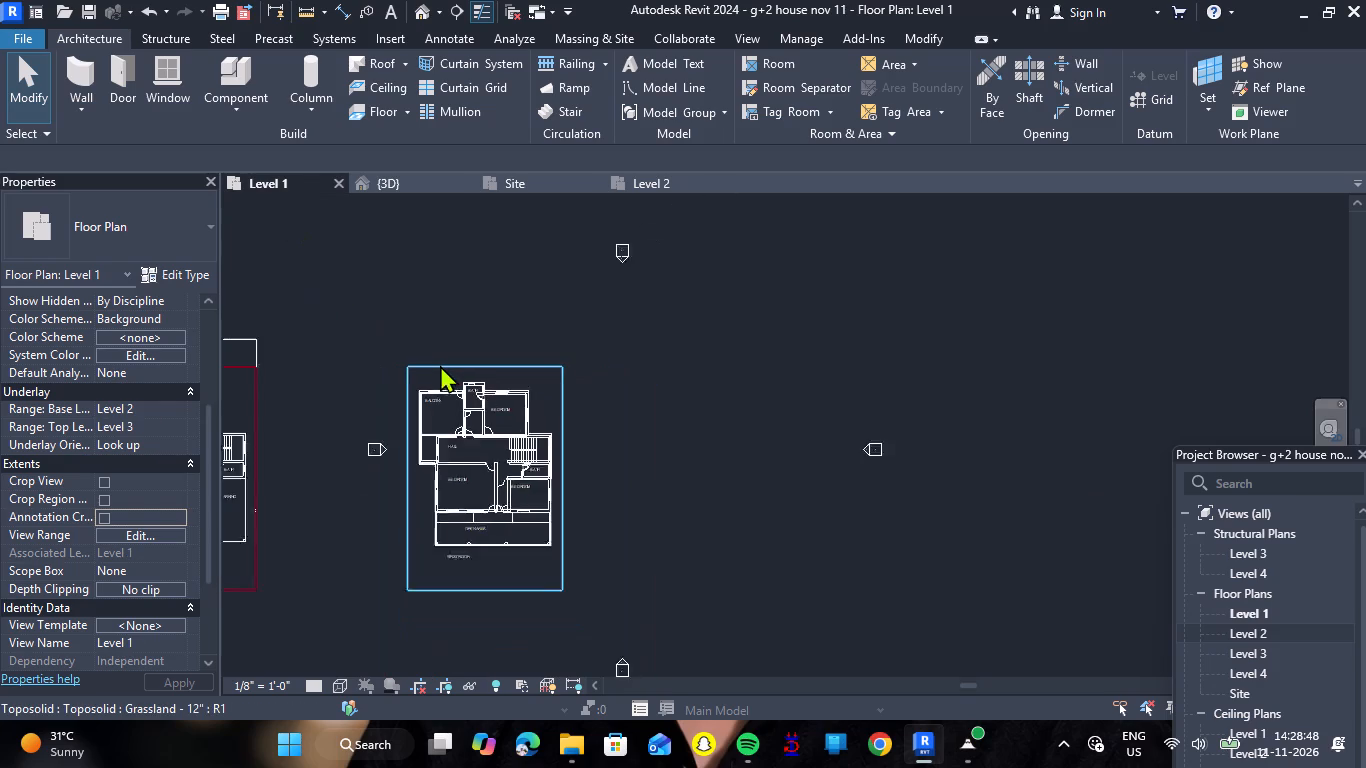
pyautogui.scroll(-4, 440, 365)
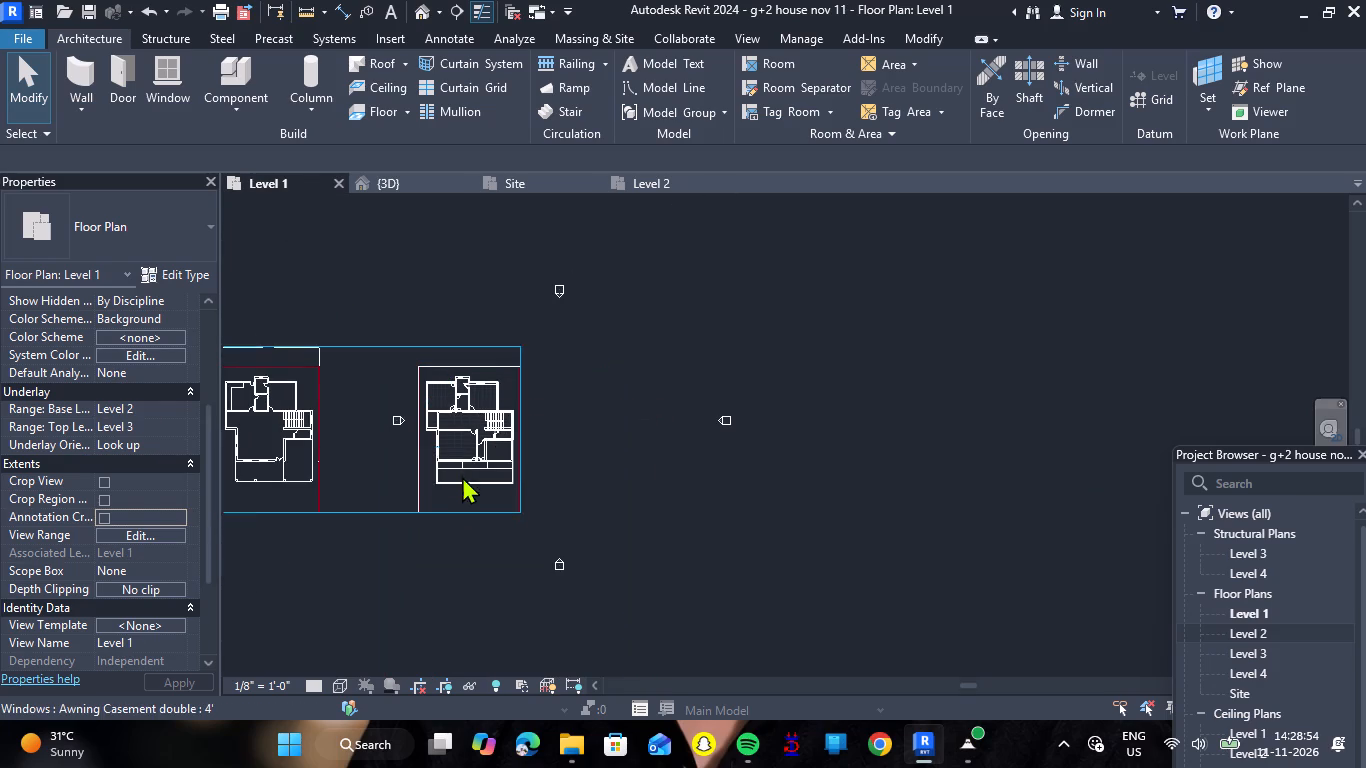
pyautogui.scroll(10, 458, 487)
pyautogui.scroll(2, 525, 374)
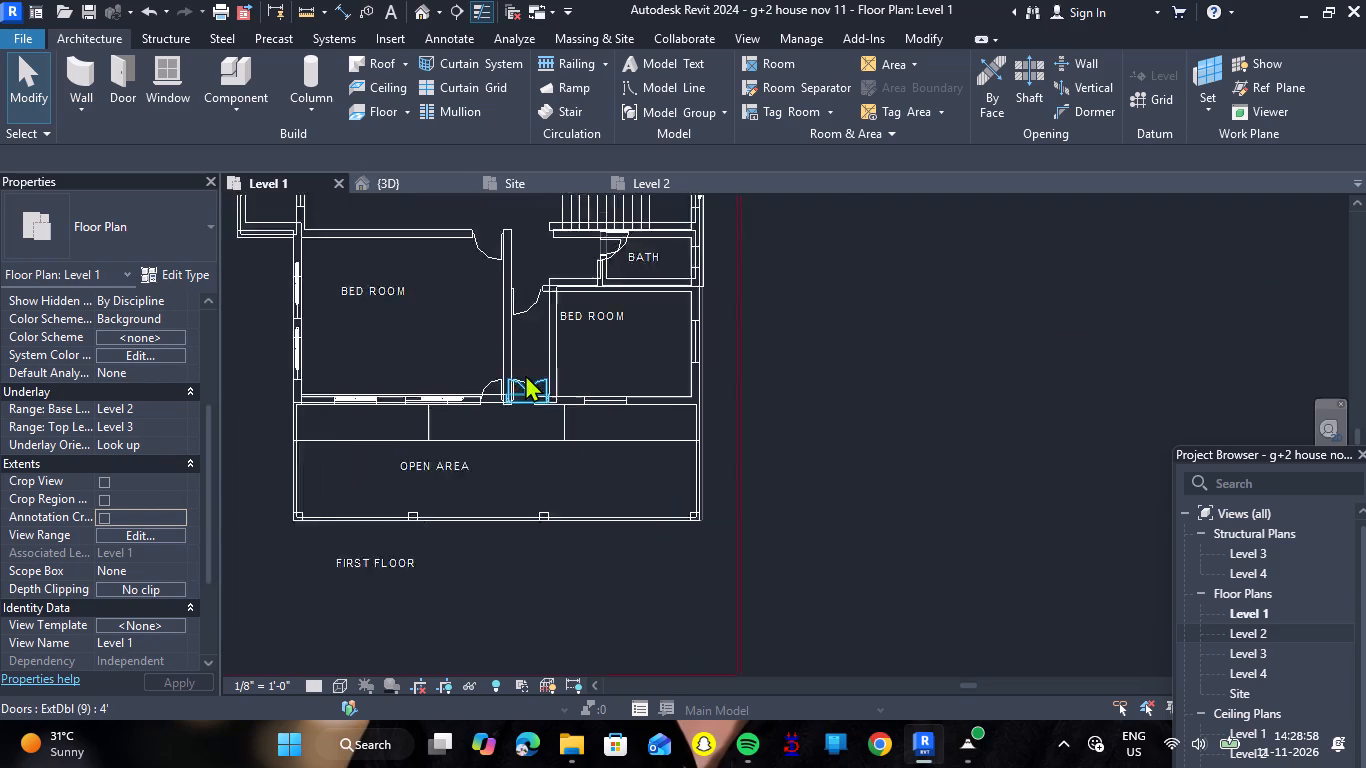
pyautogui.scroll(3, 525, 374)
pyautogui.scroll(-11, 527, 372)
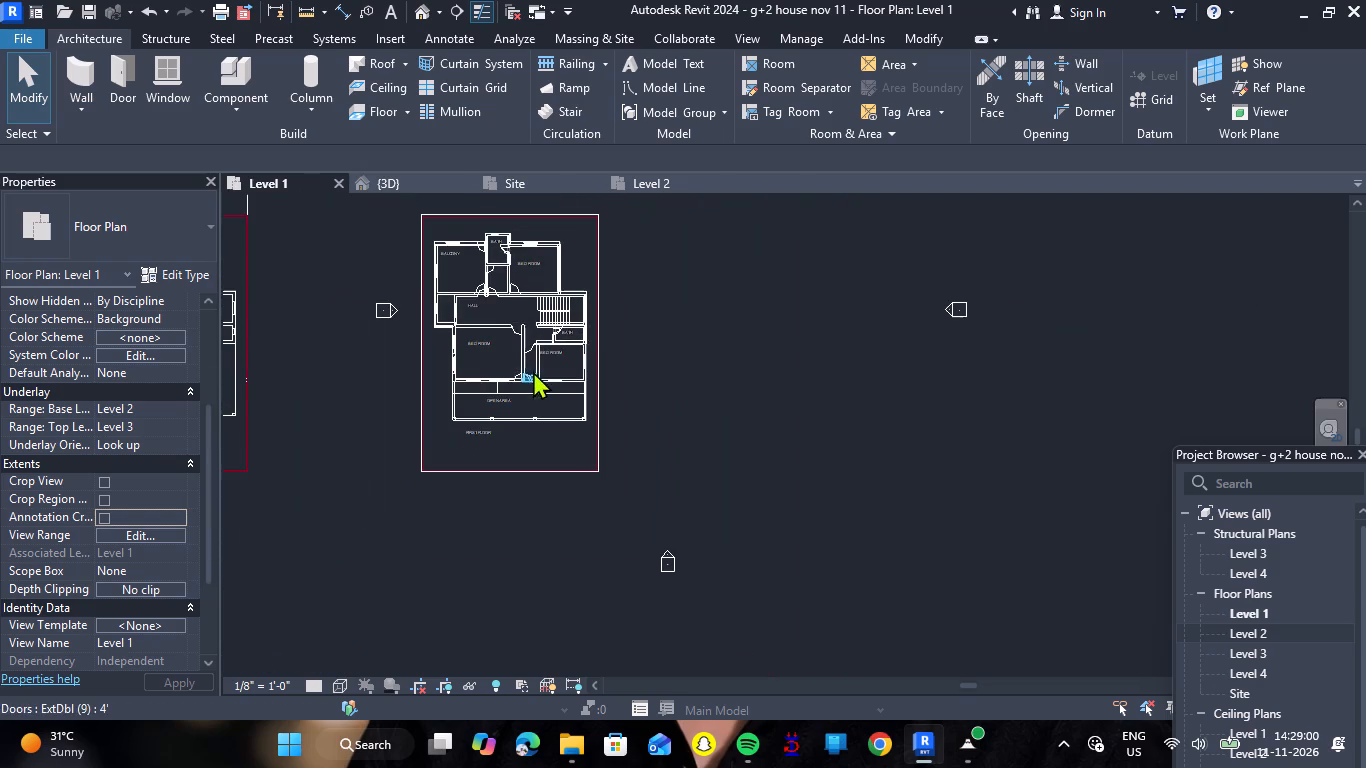
pyautogui.scroll(6, 480, 206)
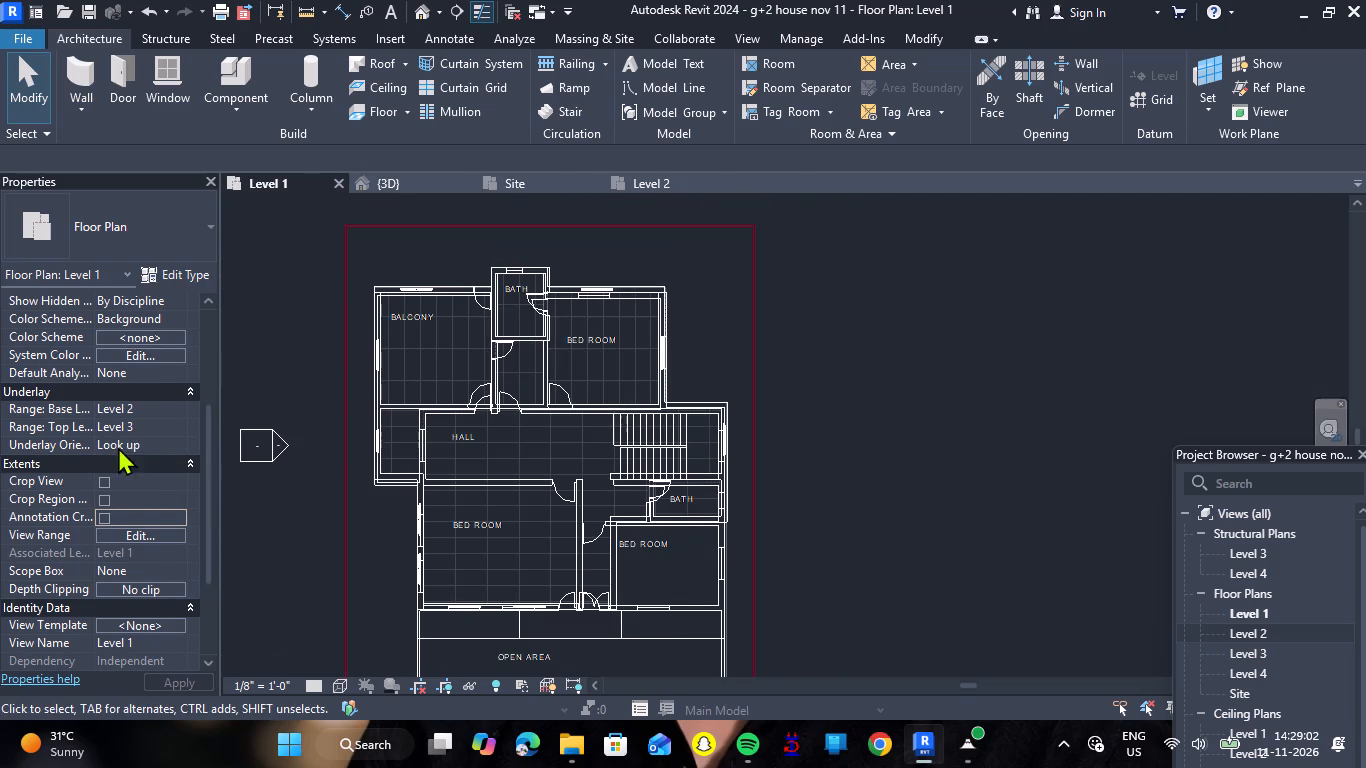
# Open the Visibility/Graphic Overrides of the Level 1 floor plan and look through the model categories and the filter list.
pyautogui.scroll(2, 124, 351)
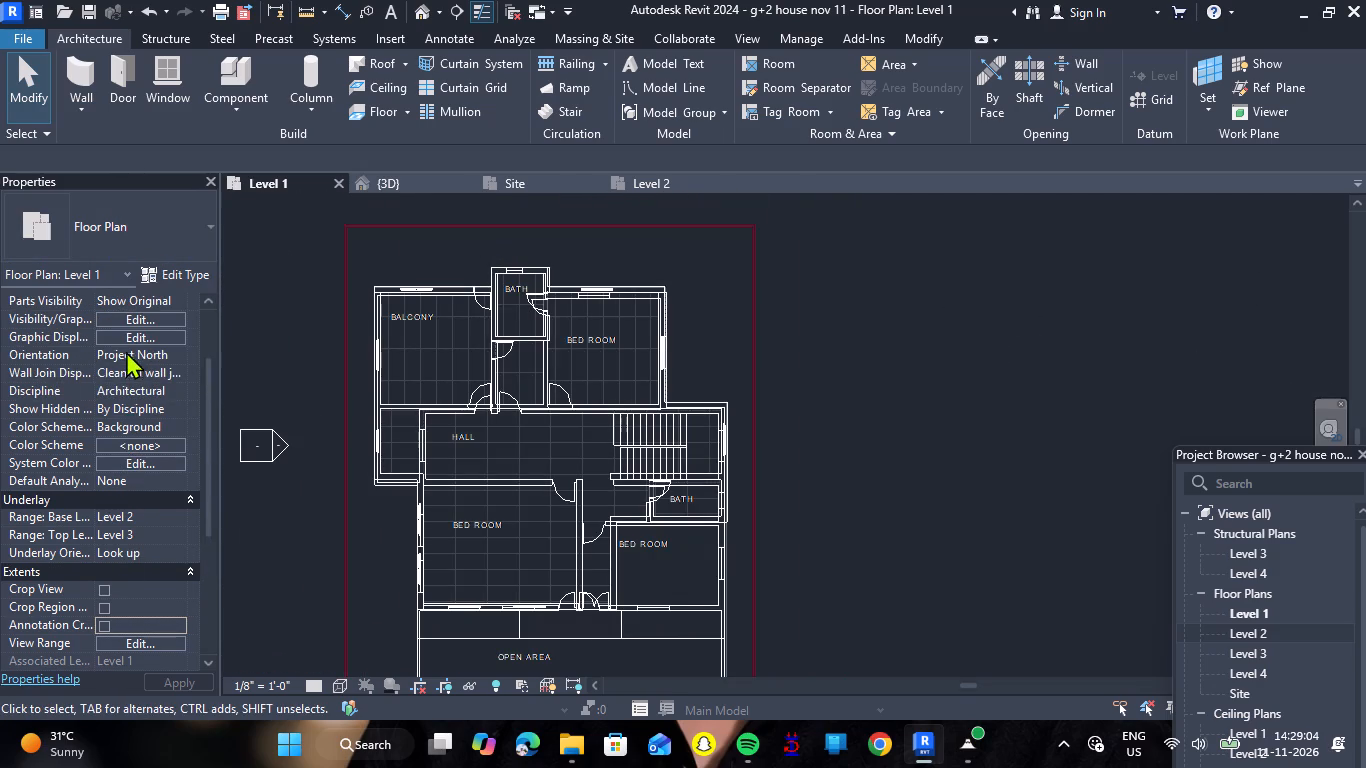
pyautogui.scroll(2, 159, 372)
pyautogui.click(158, 408)
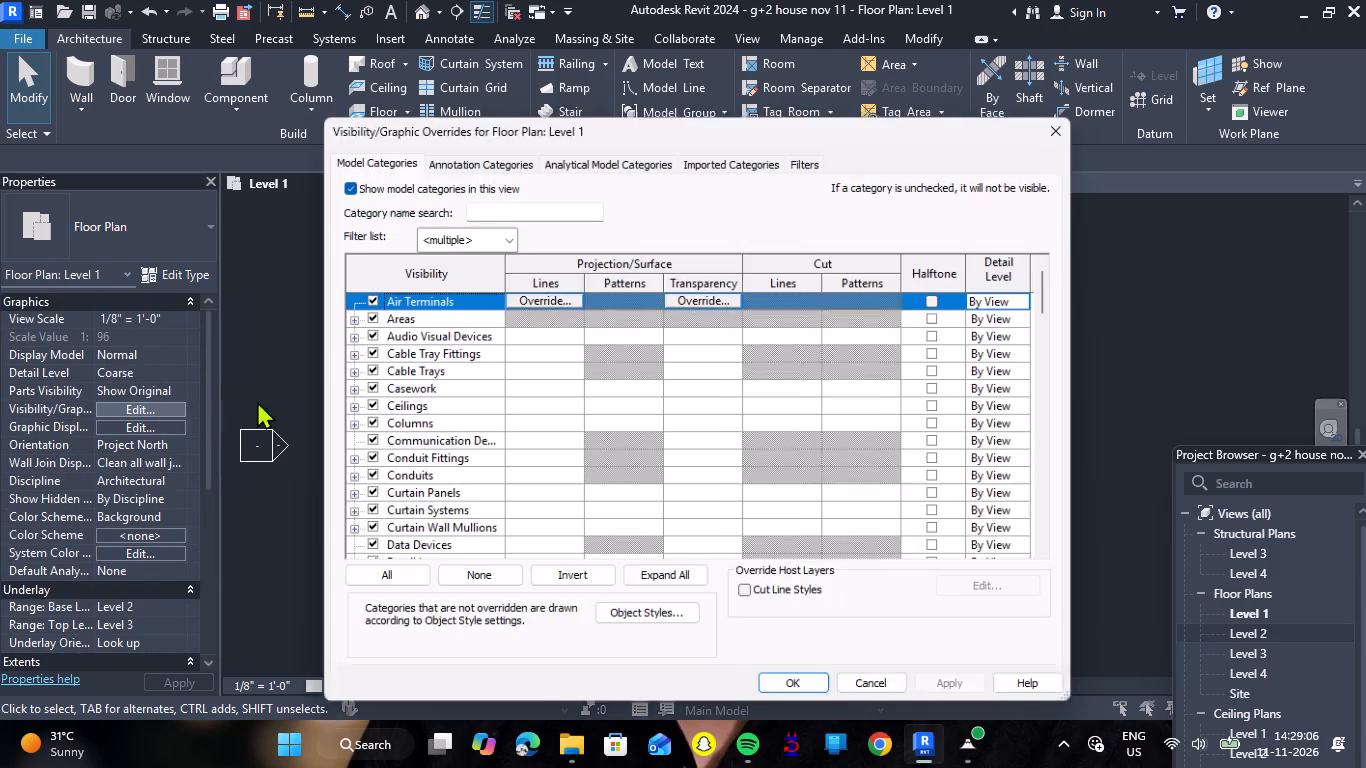
pyautogui.scroll(-2, 422, 414)
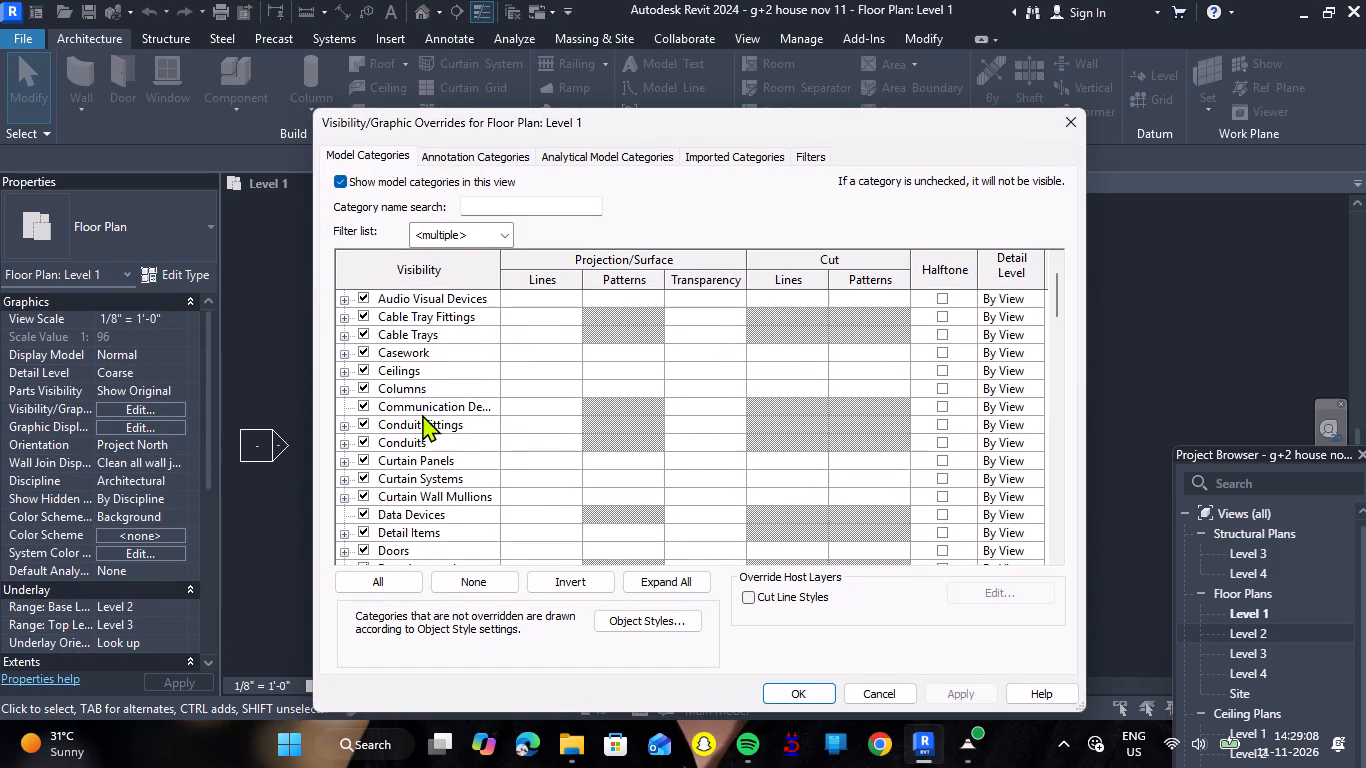
pyautogui.scroll(-7, 422, 414)
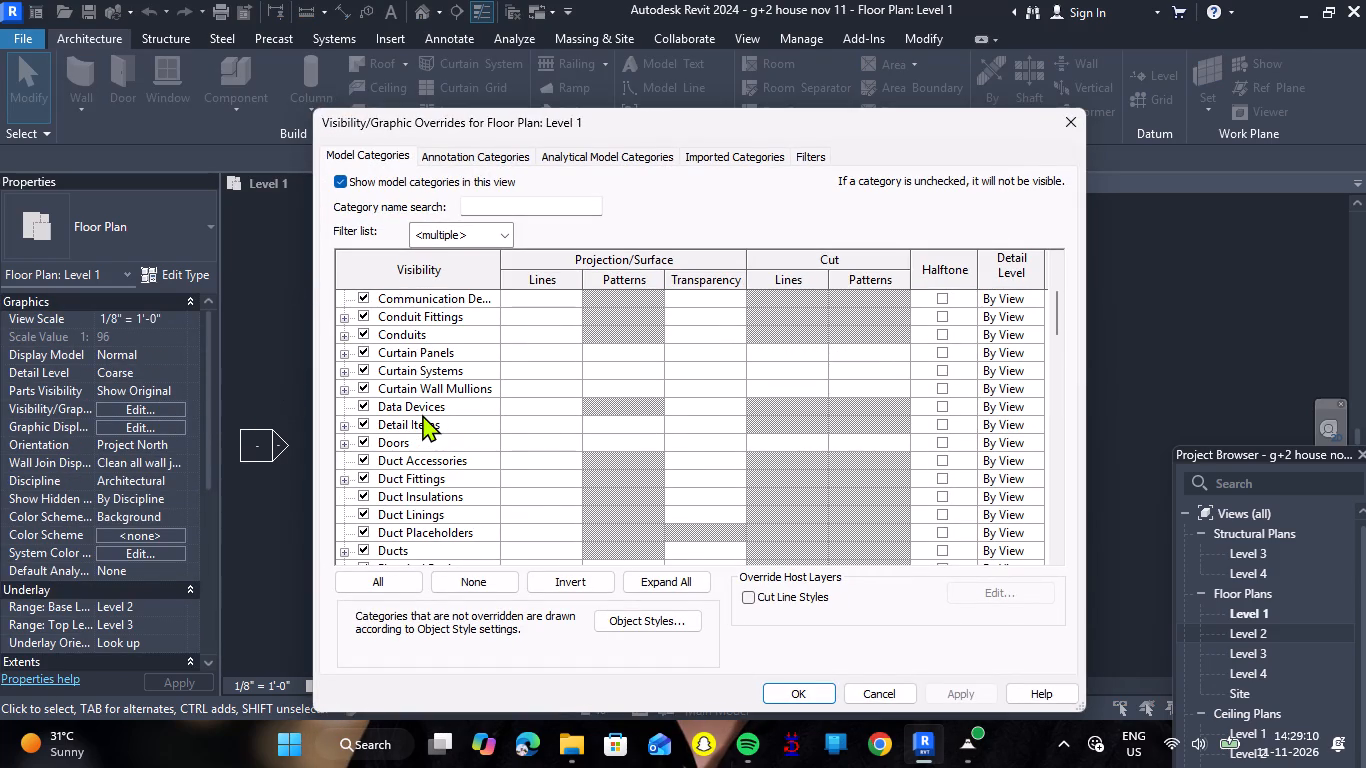
pyautogui.scroll(-10, 422, 414)
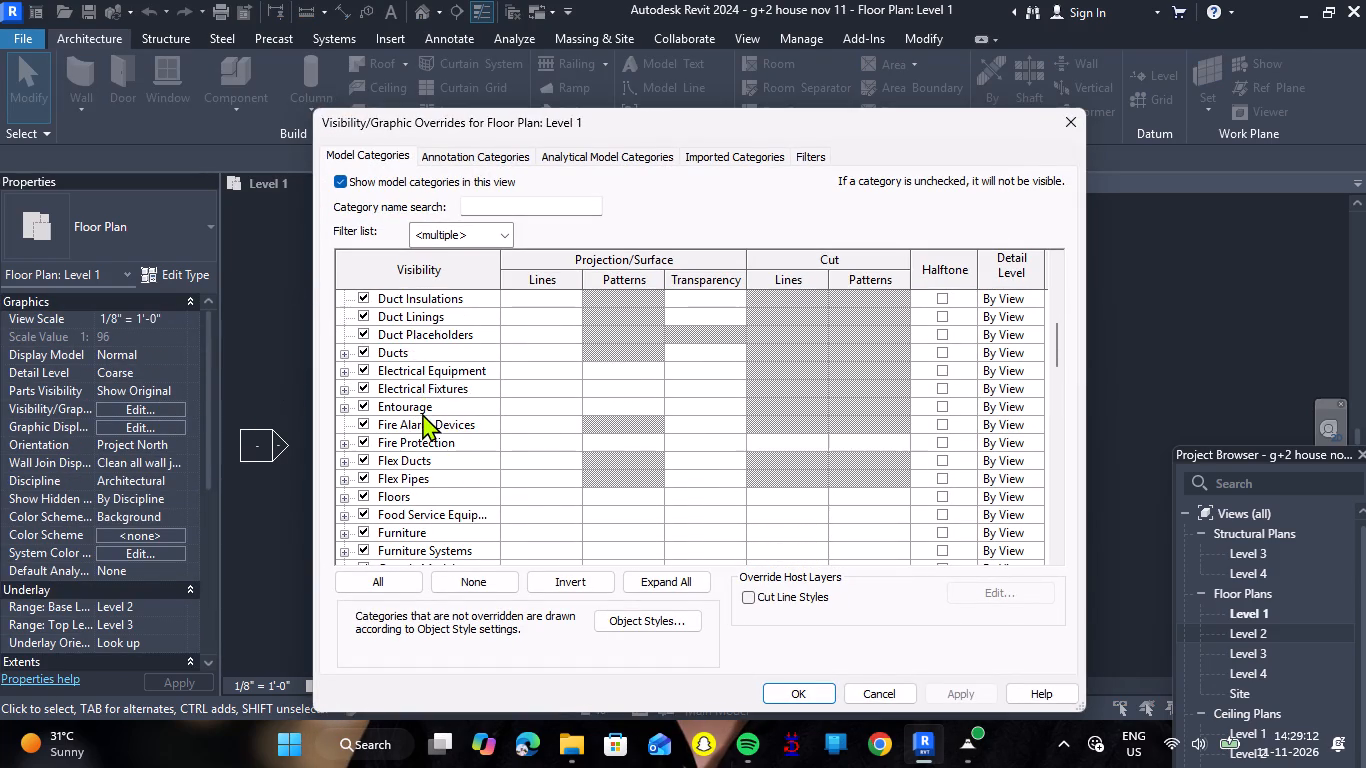
pyautogui.scroll(-5, 422, 413)
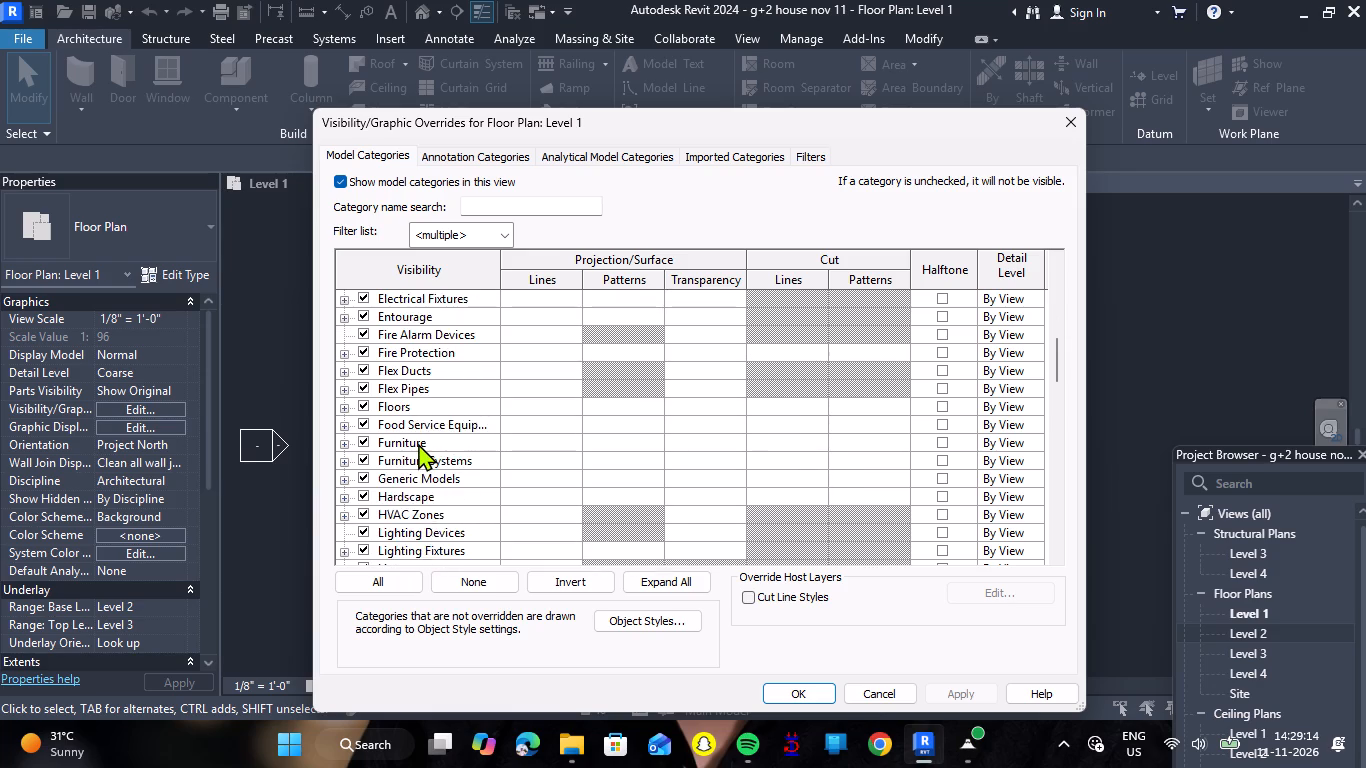
pyautogui.scroll(-6, 418, 443)
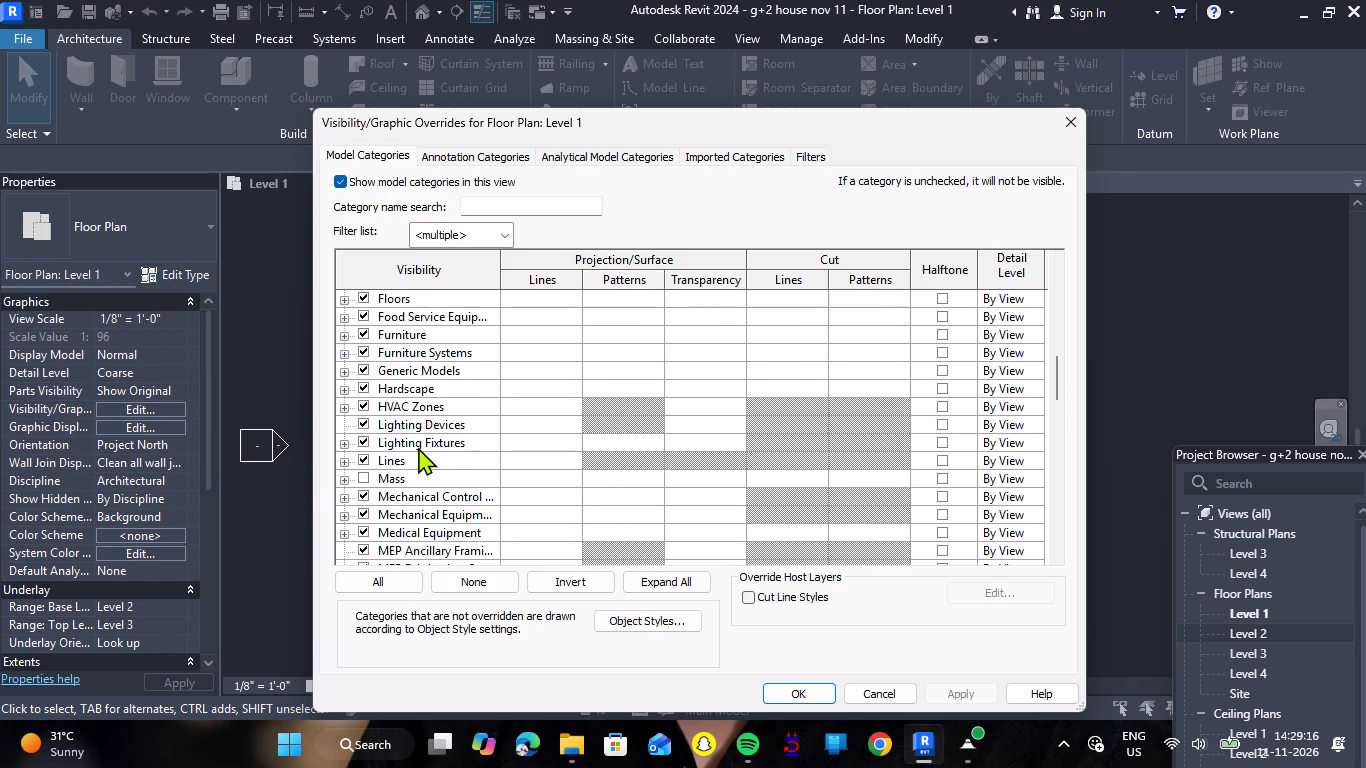
pyautogui.click(472, 239)
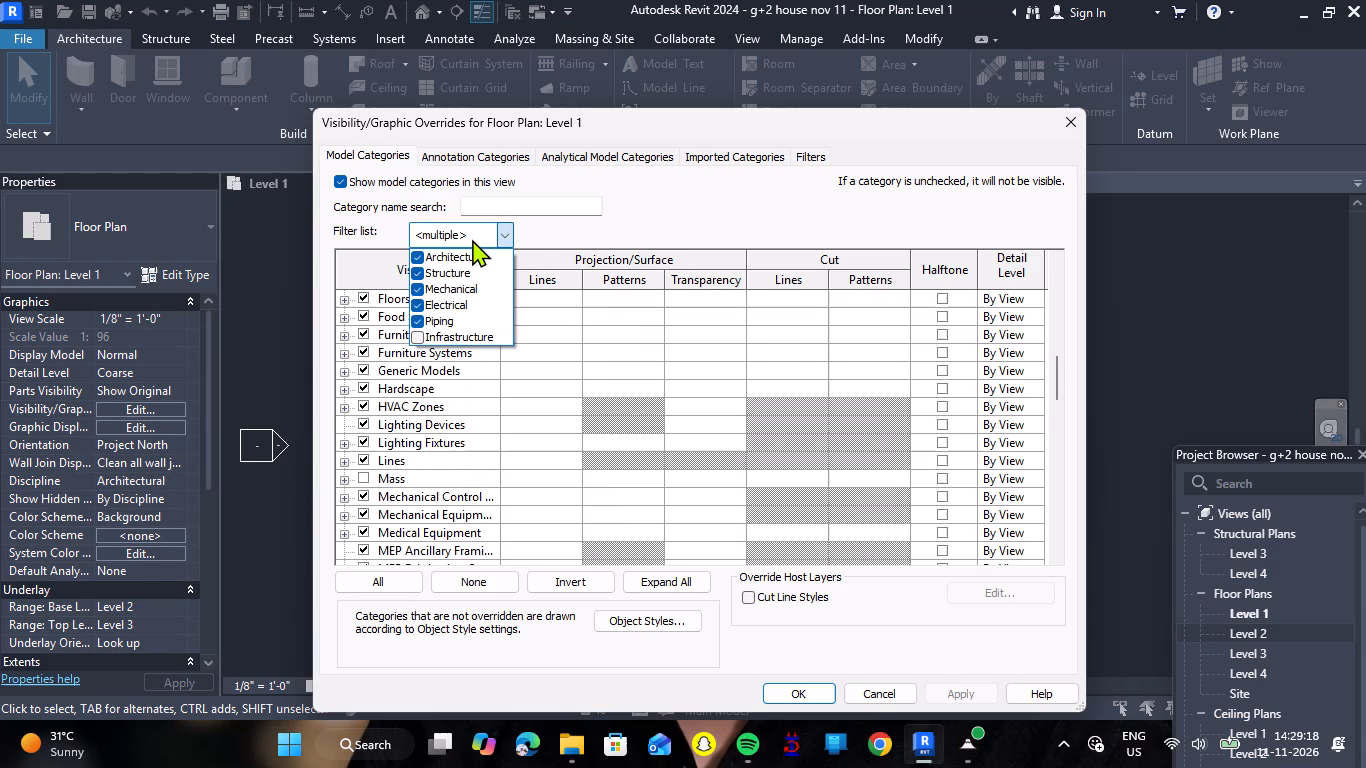
pyautogui.click(472, 239)
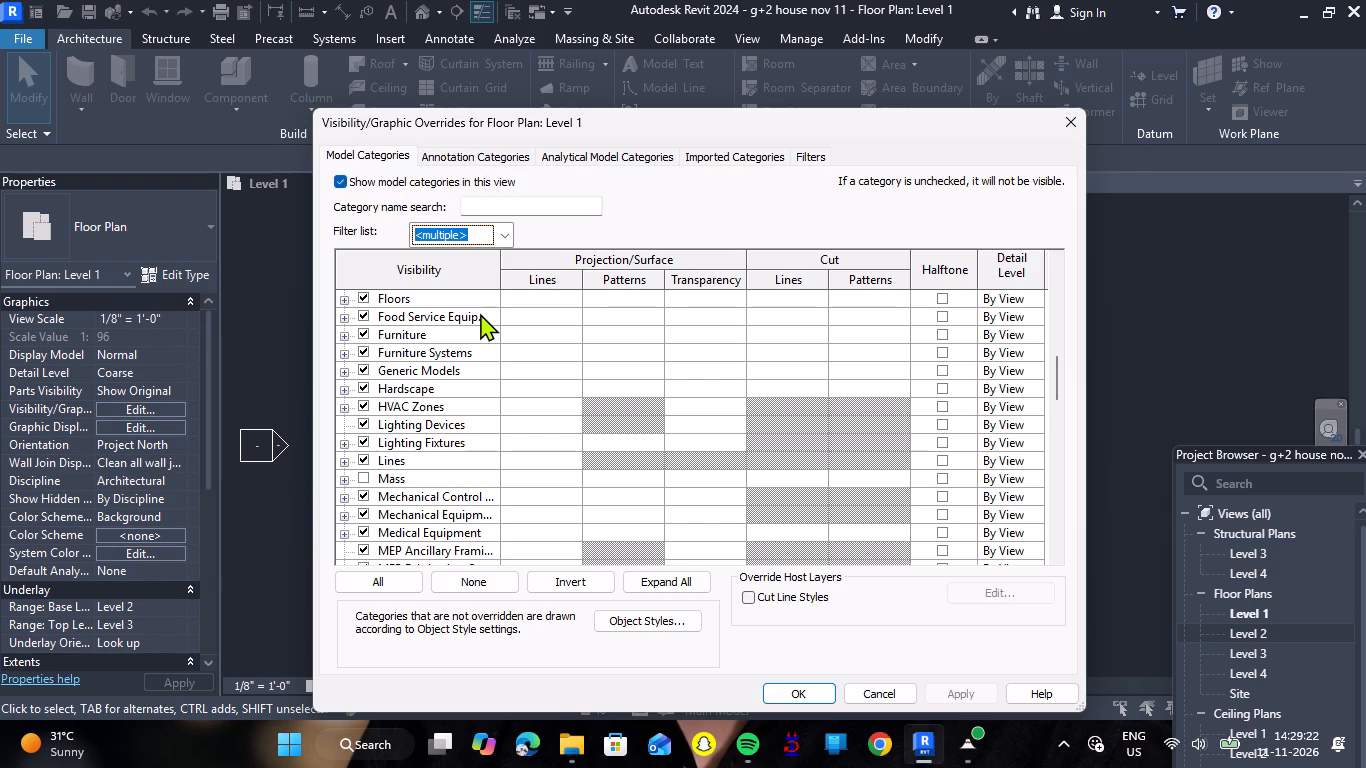
pyautogui.scroll(-7, 480, 317)
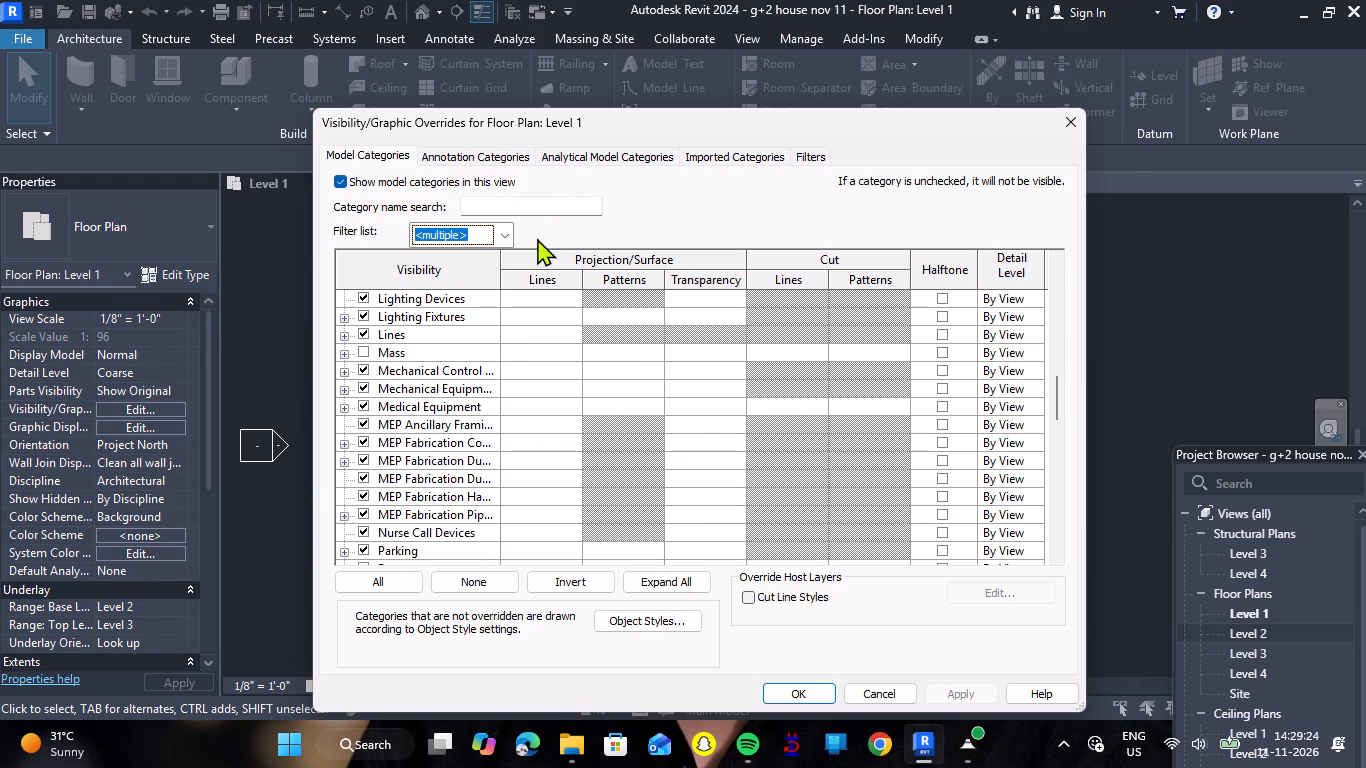
# Search the model categories for "gr" and for "plan".
pyautogui.click(550, 203)
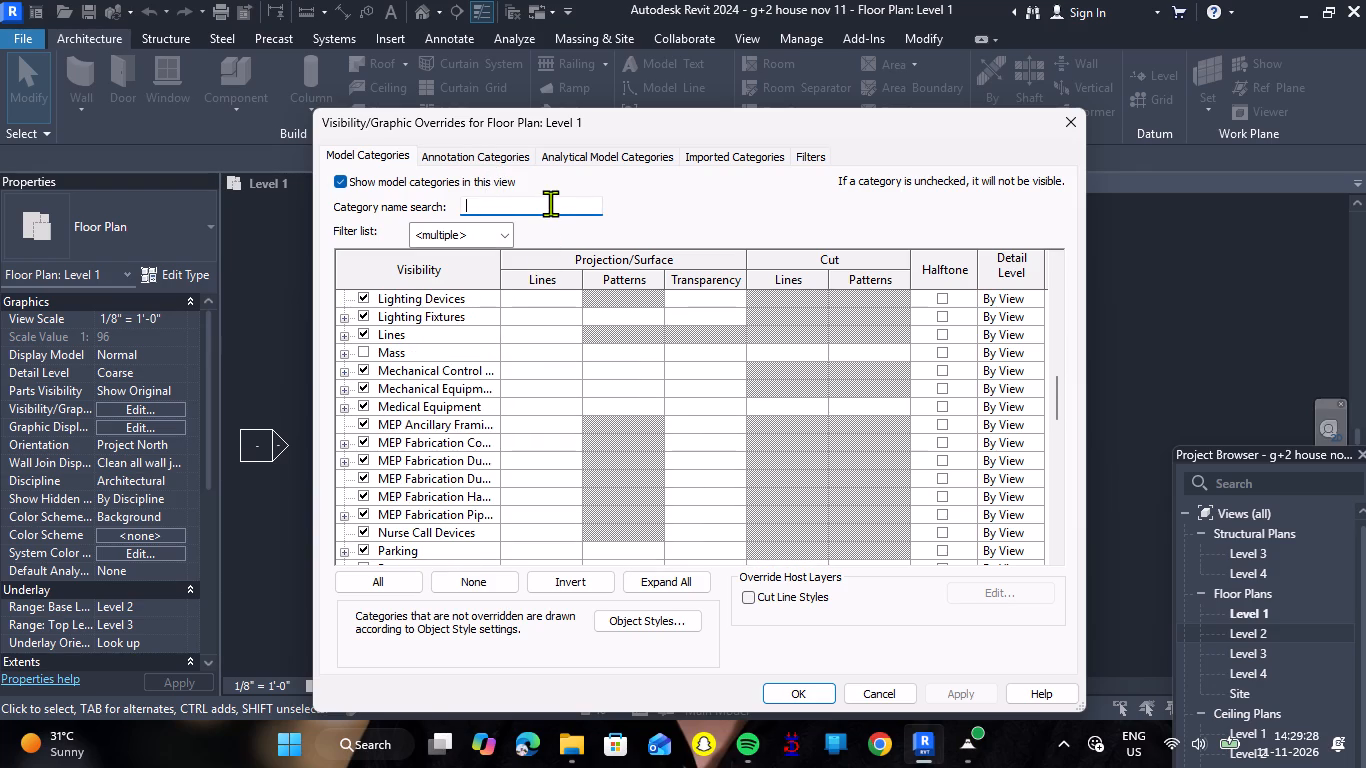
pyautogui.write('gr')
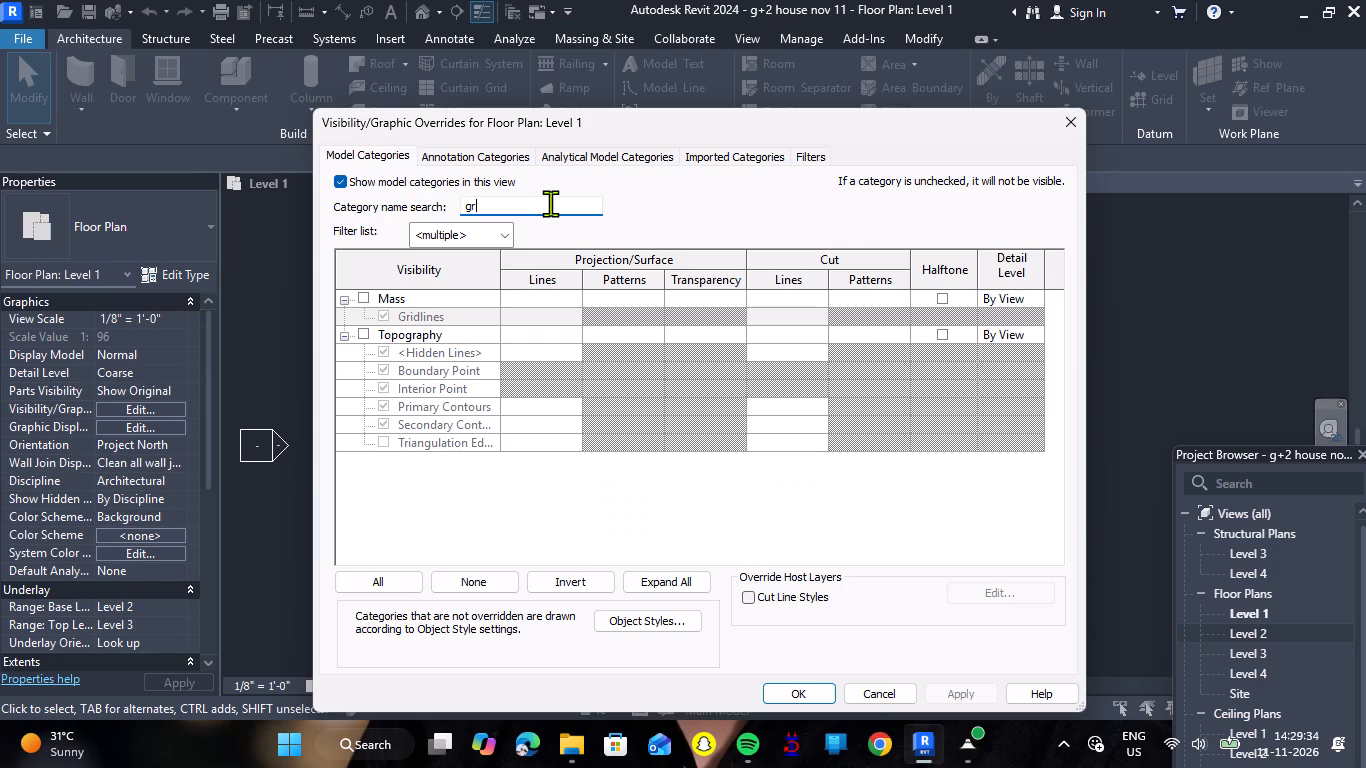
pyautogui.press('BackSpace')
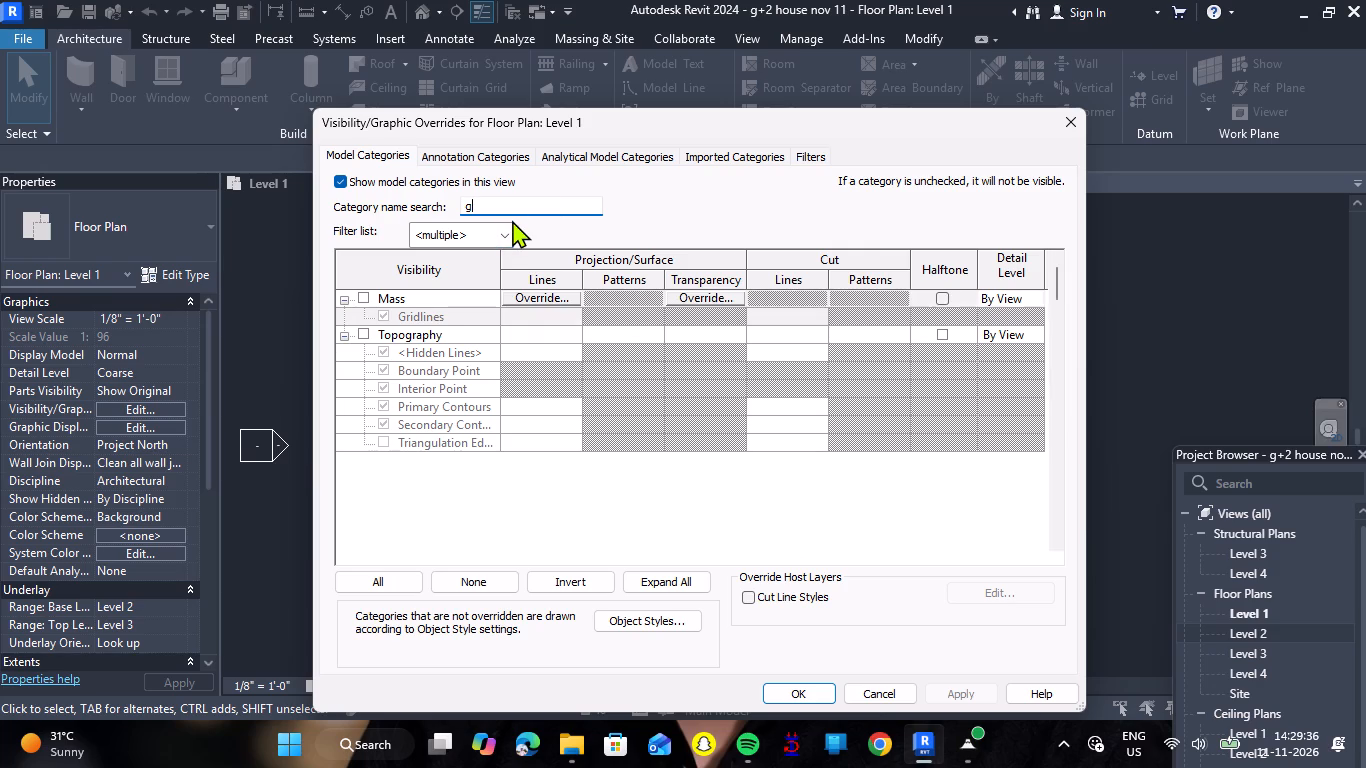
pyautogui.press('BackSpace')
pyautogui.press('BackSpace')
pyautogui.write('plan')
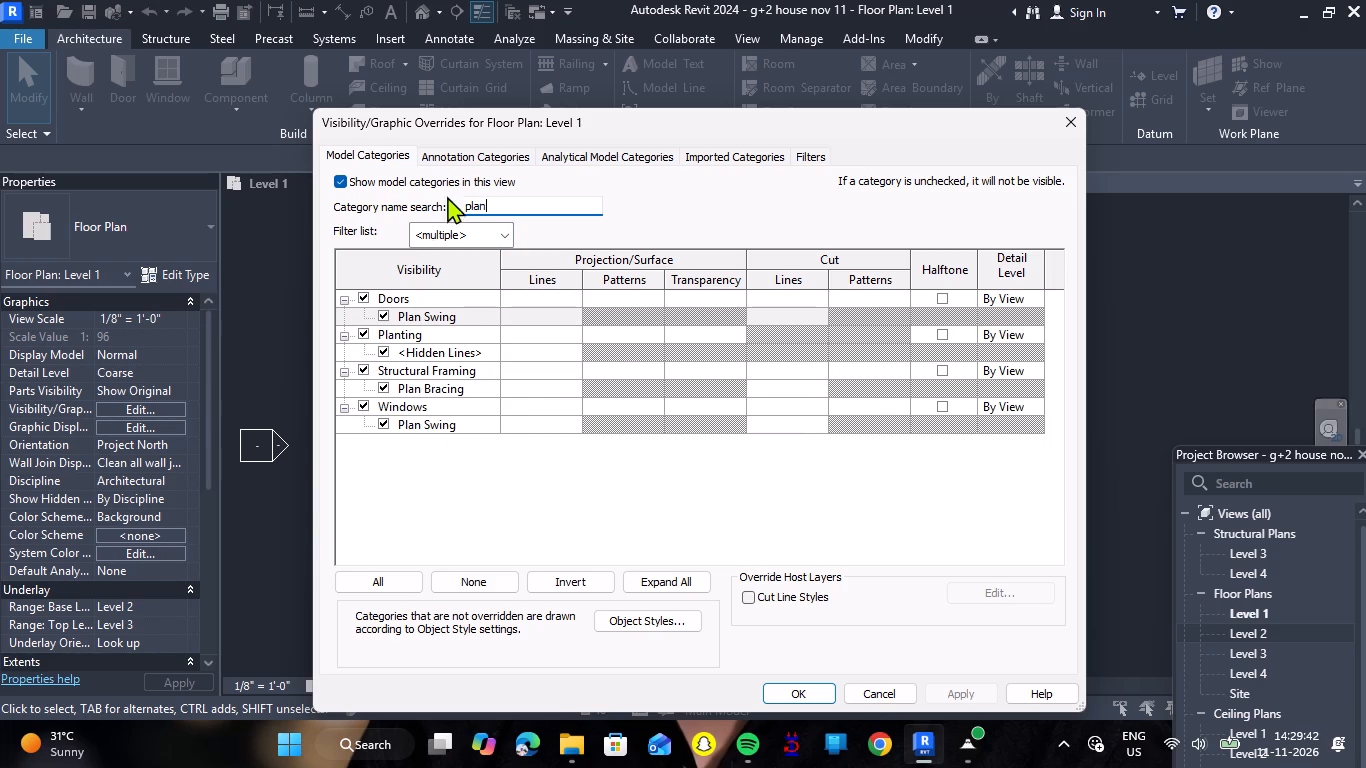
# Search the annotation categories for "plan".
pyautogui.click(495, 156)
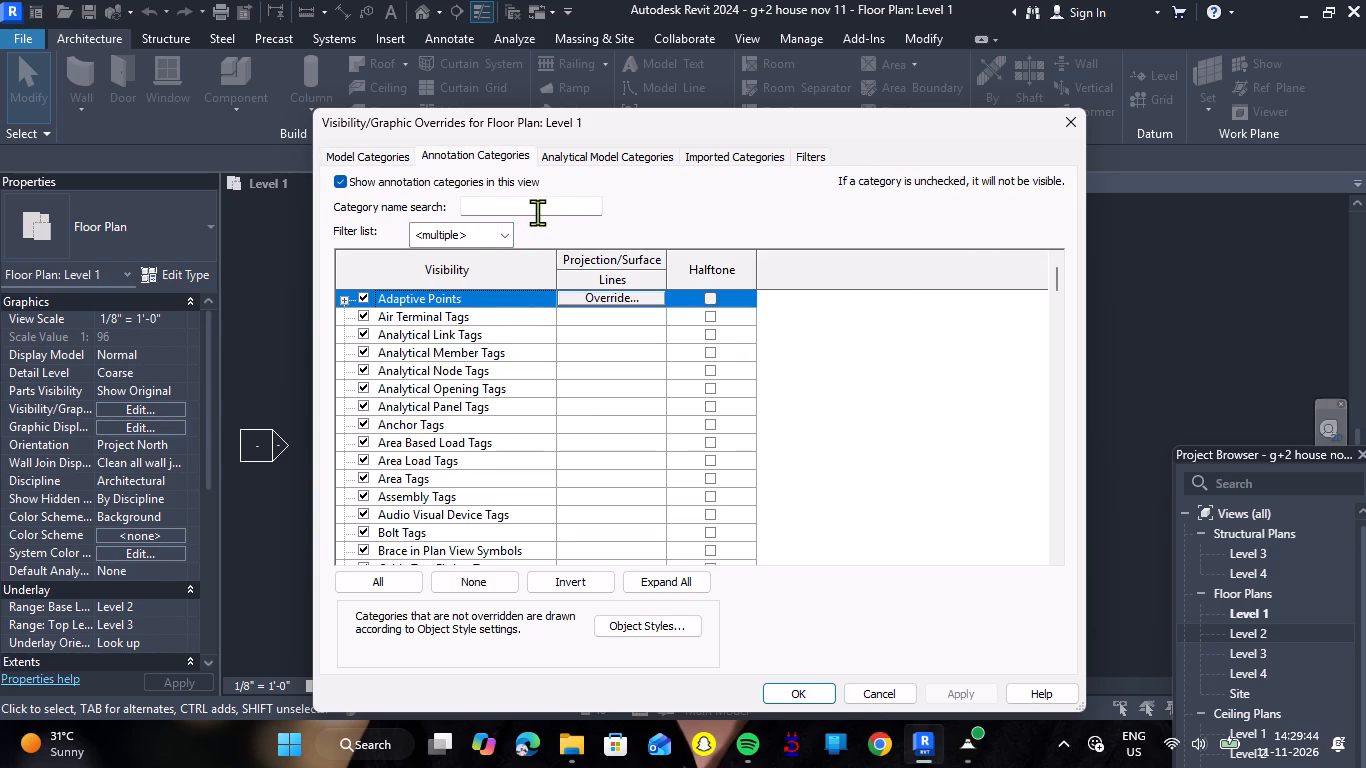
pyautogui.click(537, 212)
pyautogui.write('plam')
pyautogui.press('BackSpace')
pyautogui.press('n')
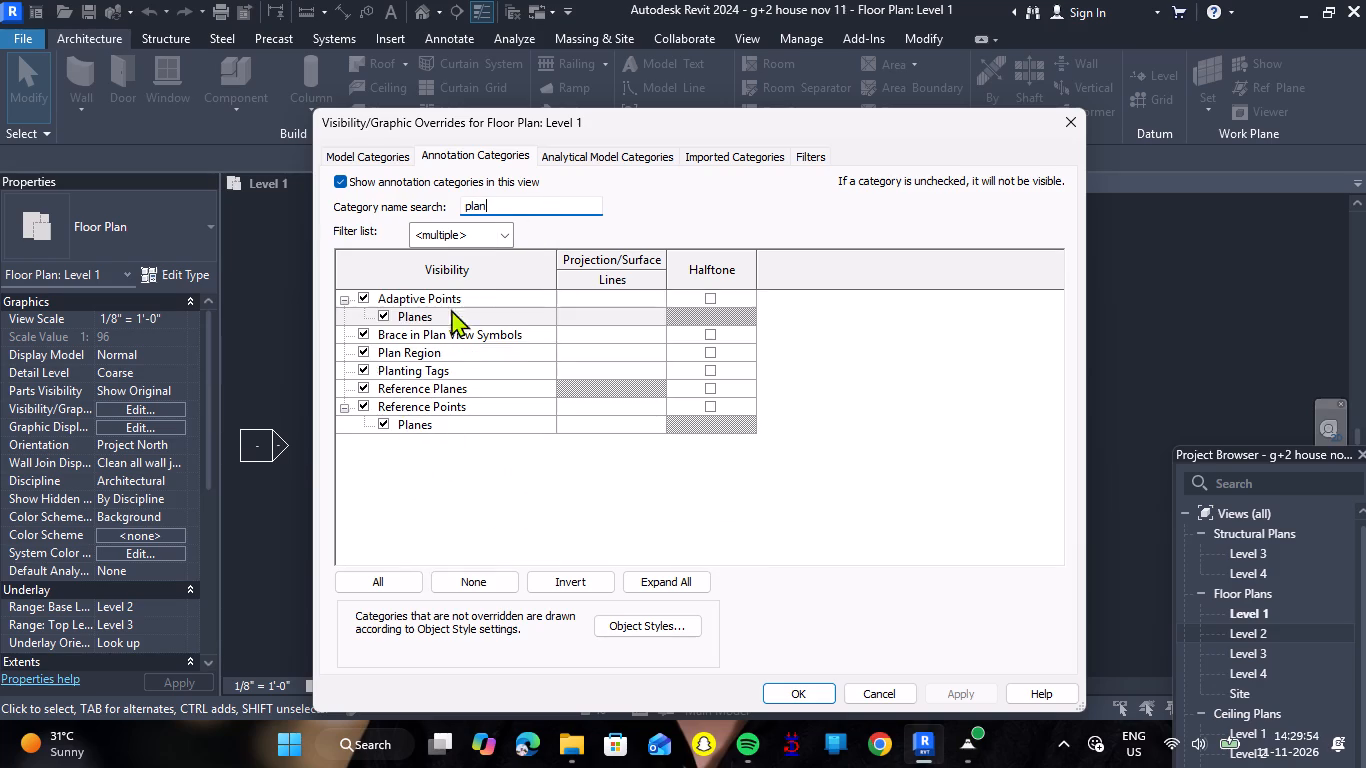
# Review the imported categories, including G+2 HOUSE PLAN.dwg, and close the visibility overrides without changes.
pyautogui.click(756, 165)
pyautogui.click(756, 163)
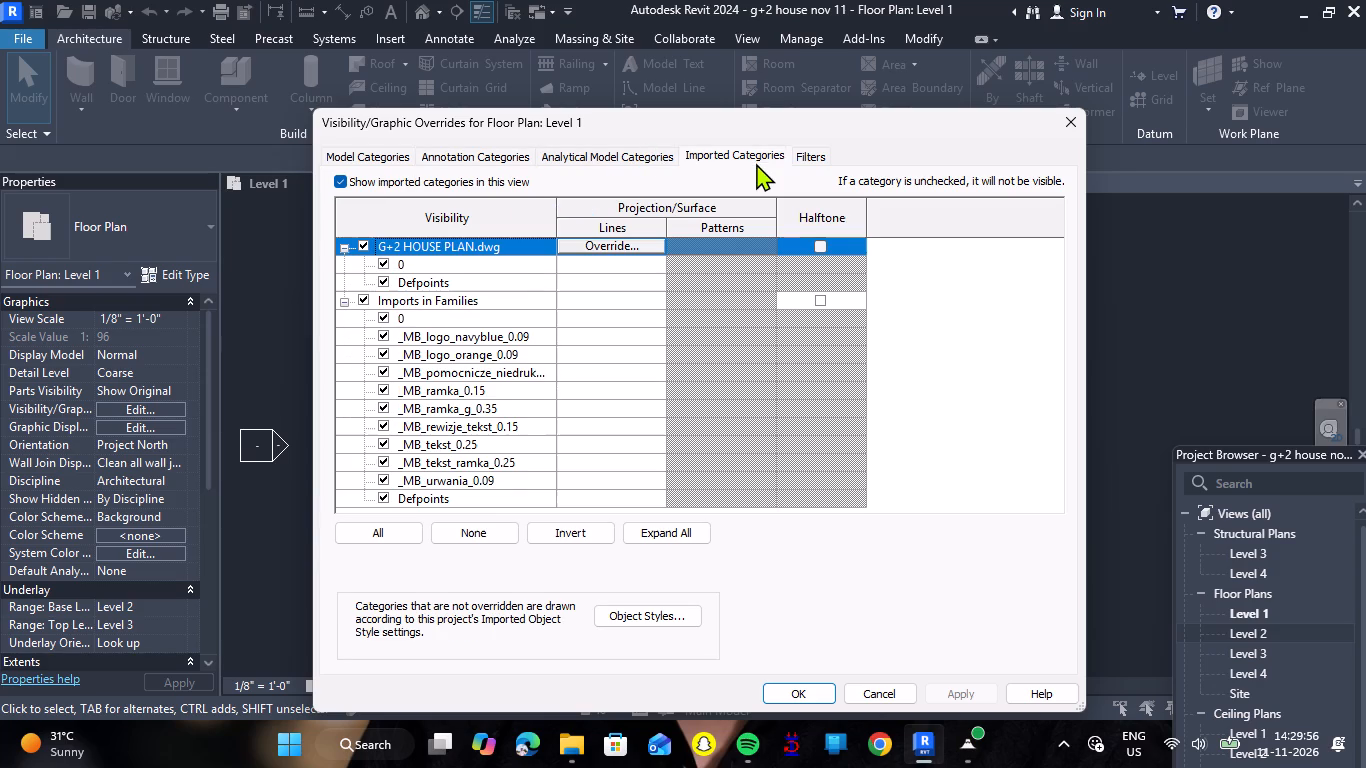
pyautogui.scroll(-2, 576, 338)
pyautogui.click(1084, 136)
# Examine the imported ground-floor and first-floor drawings in the Level 1 plan, focusing on the first floor's balcony, bedroom and hall.
pyautogui.scroll(-4, 566, 486)
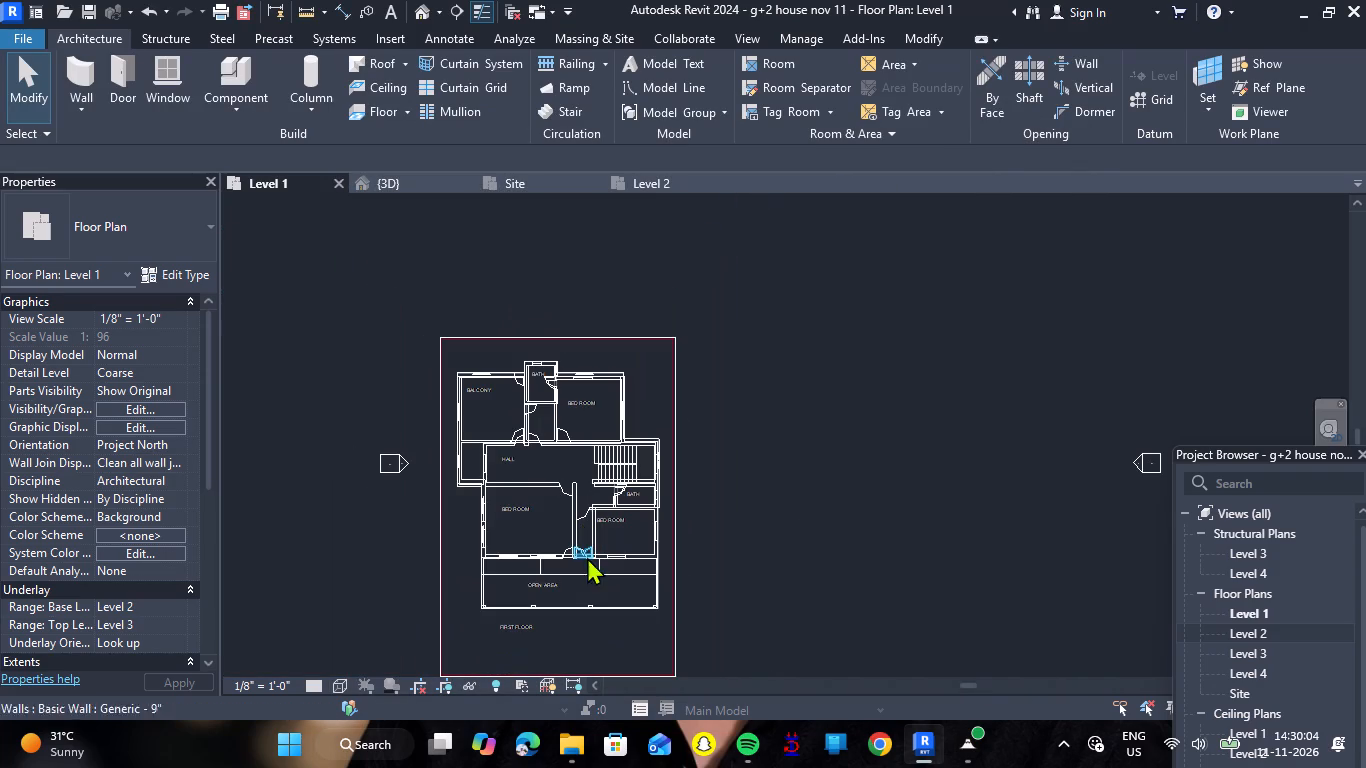
pyautogui.scroll(-2, 652, 482)
pyautogui.scroll(5, 598, 557)
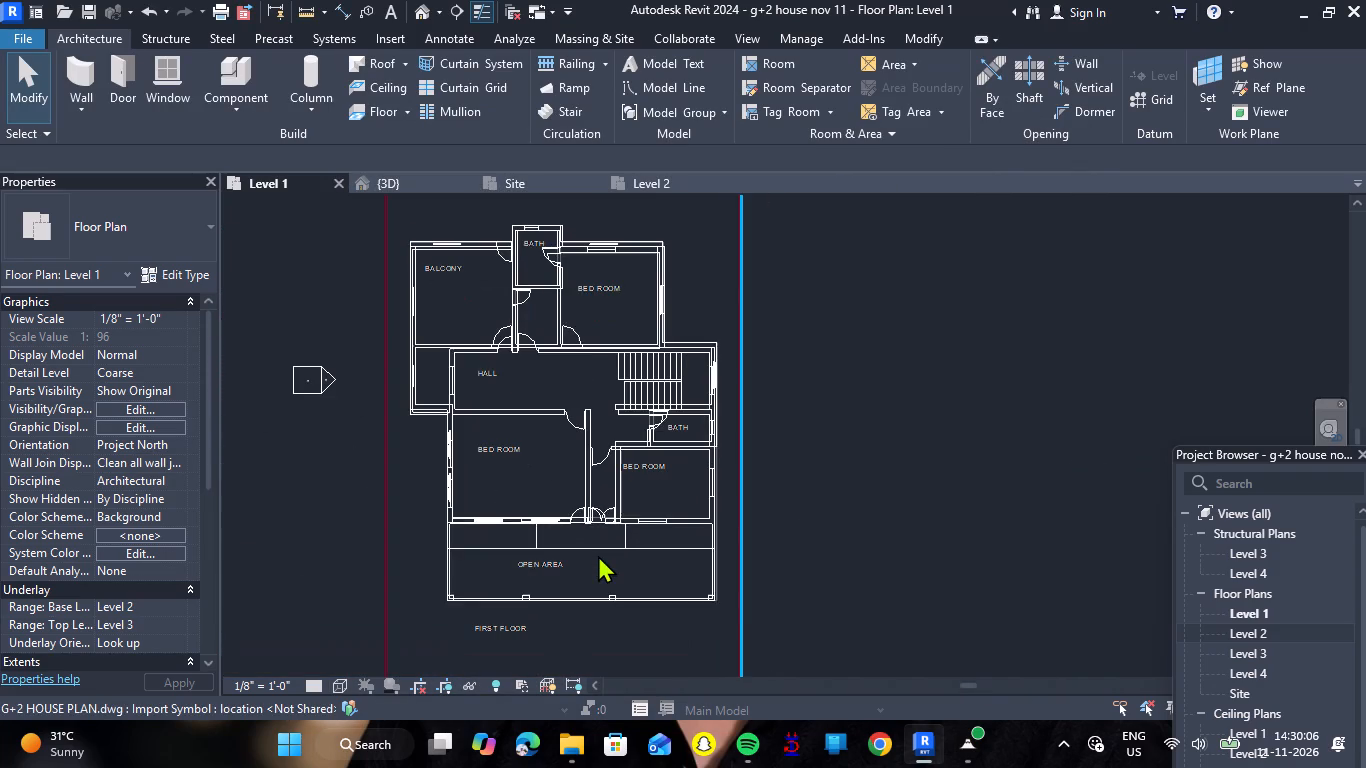
pyautogui.scroll(-6, 598, 543)
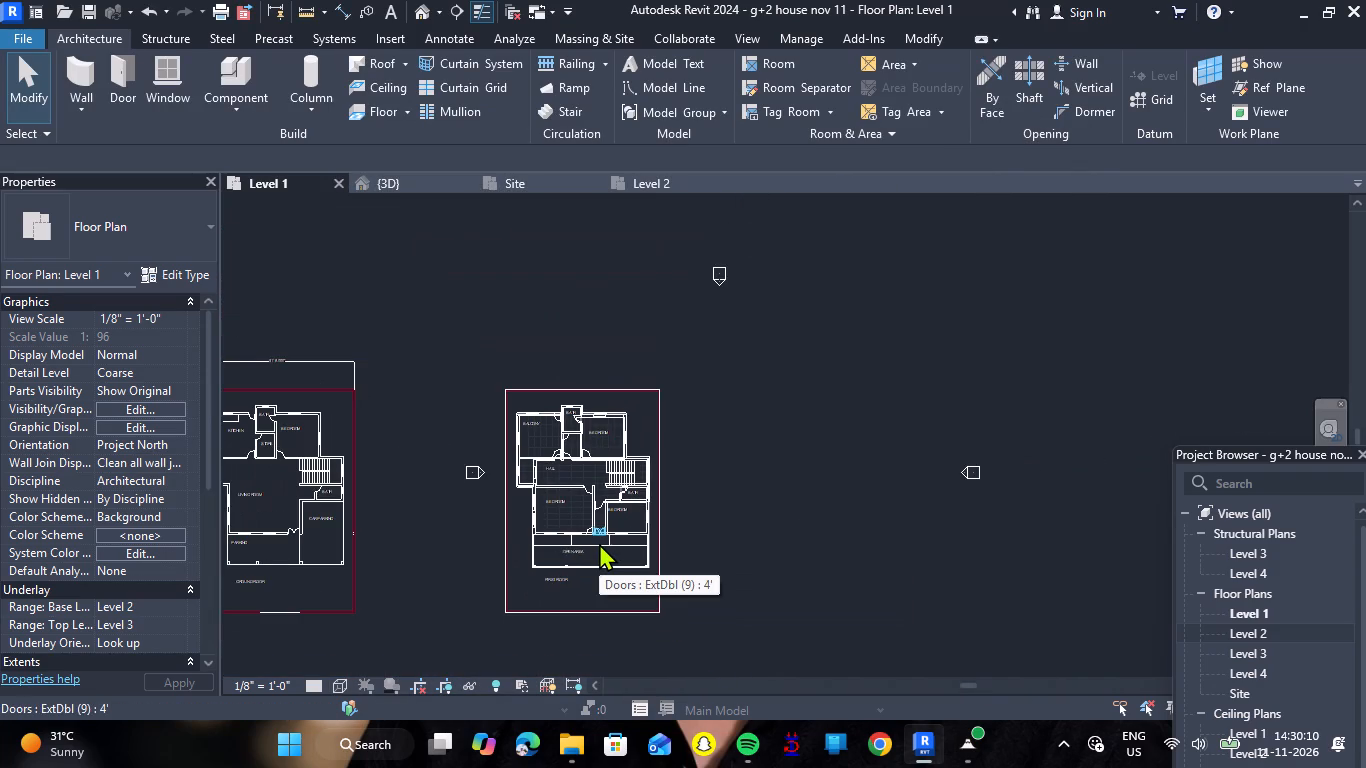
pyautogui.scroll(-2, 599, 543)
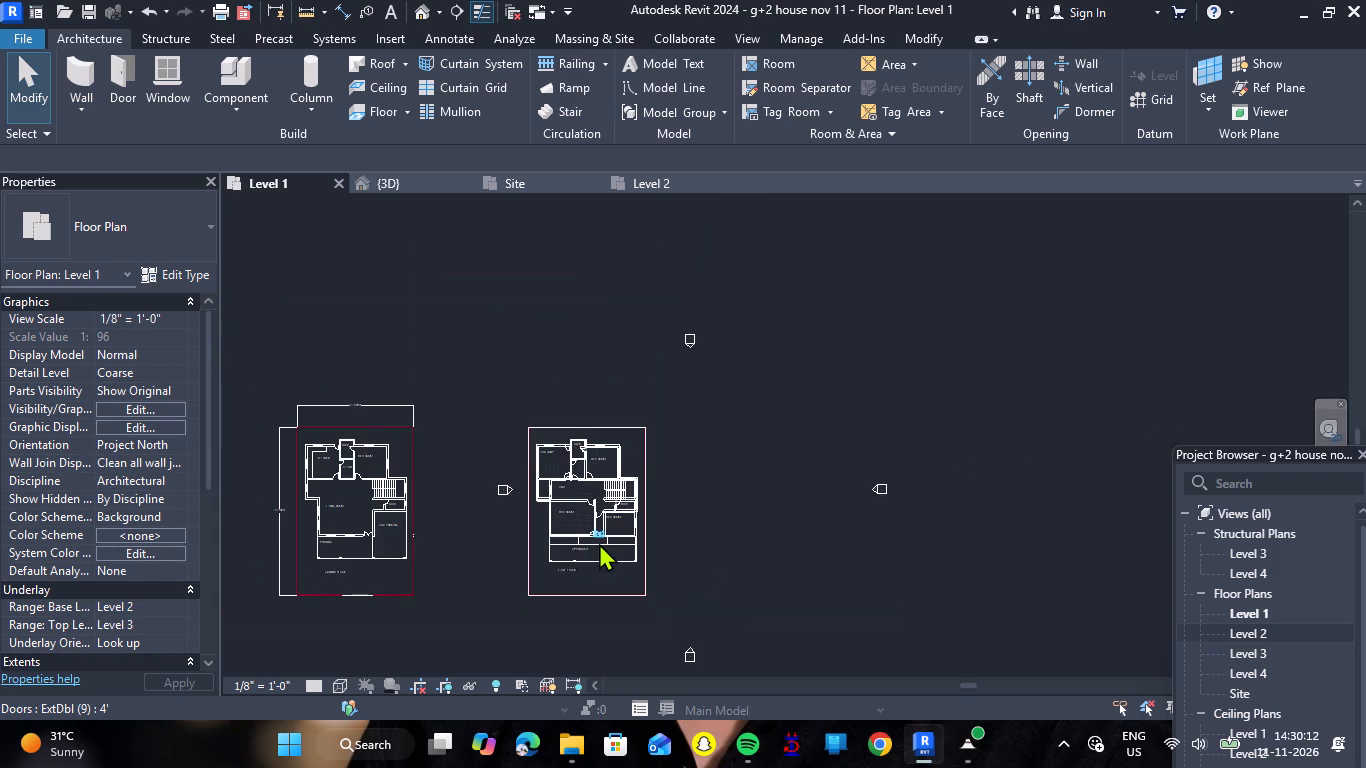
pyautogui.scroll(8, 599, 544)
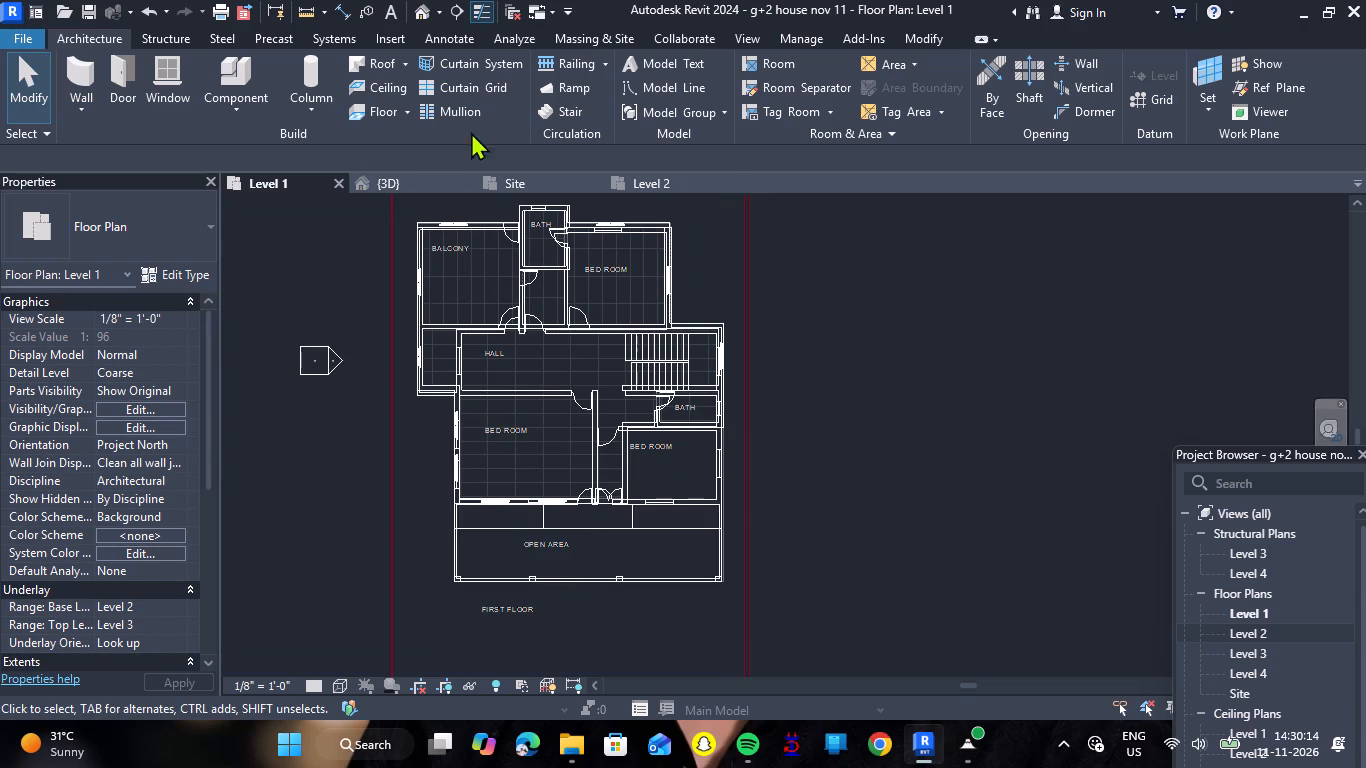
pyautogui.scroll(7, 454, 210)
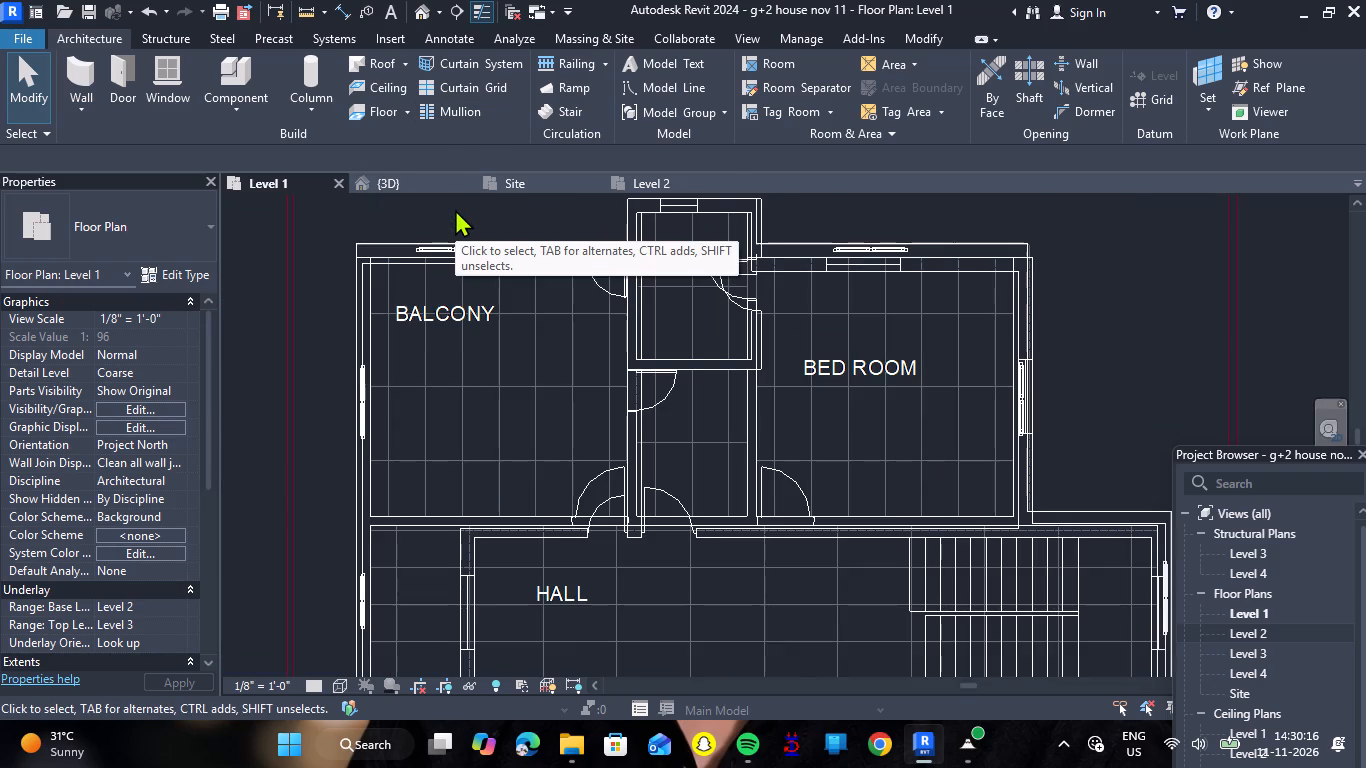
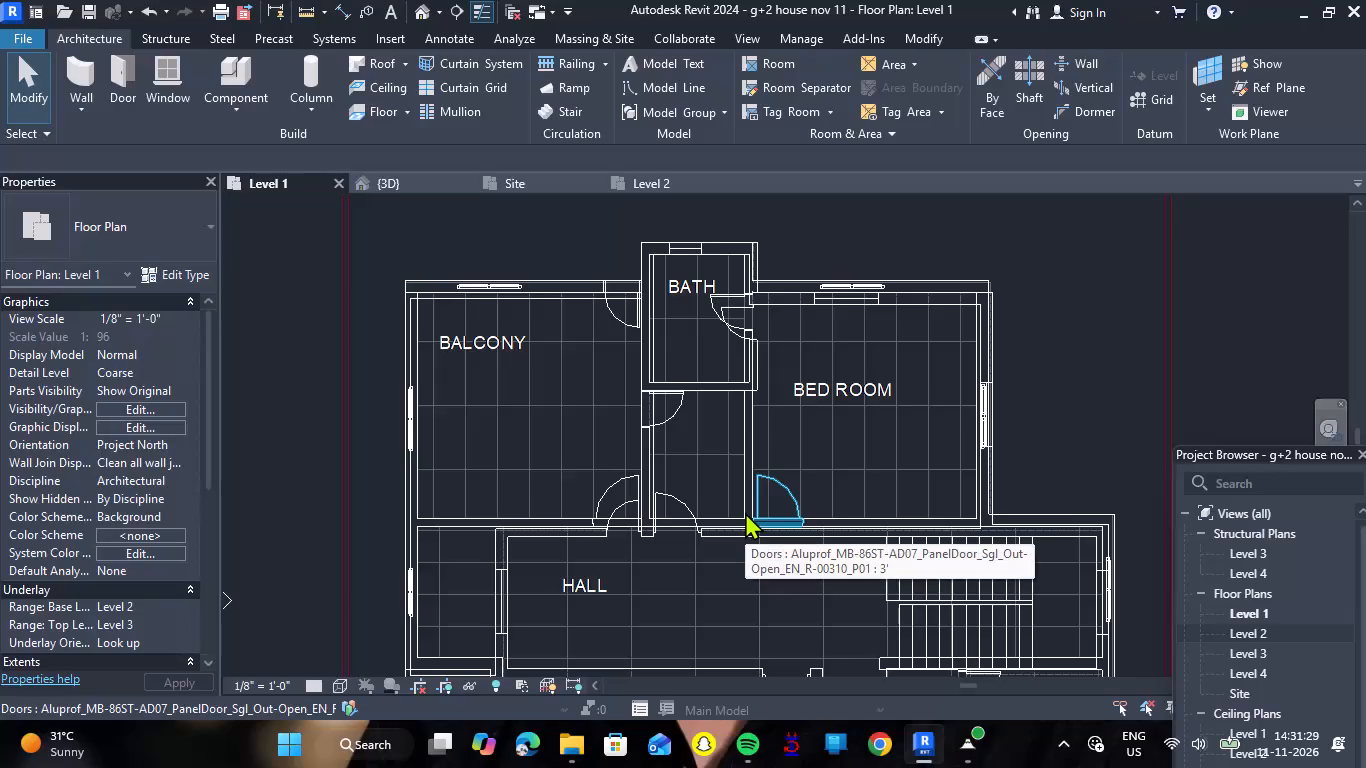
# Examine the imported ground-floor and first-floor drawings in the Level 1 plan, down to the first floor's open area.
pyautogui.scroll(-4, 775, 493)
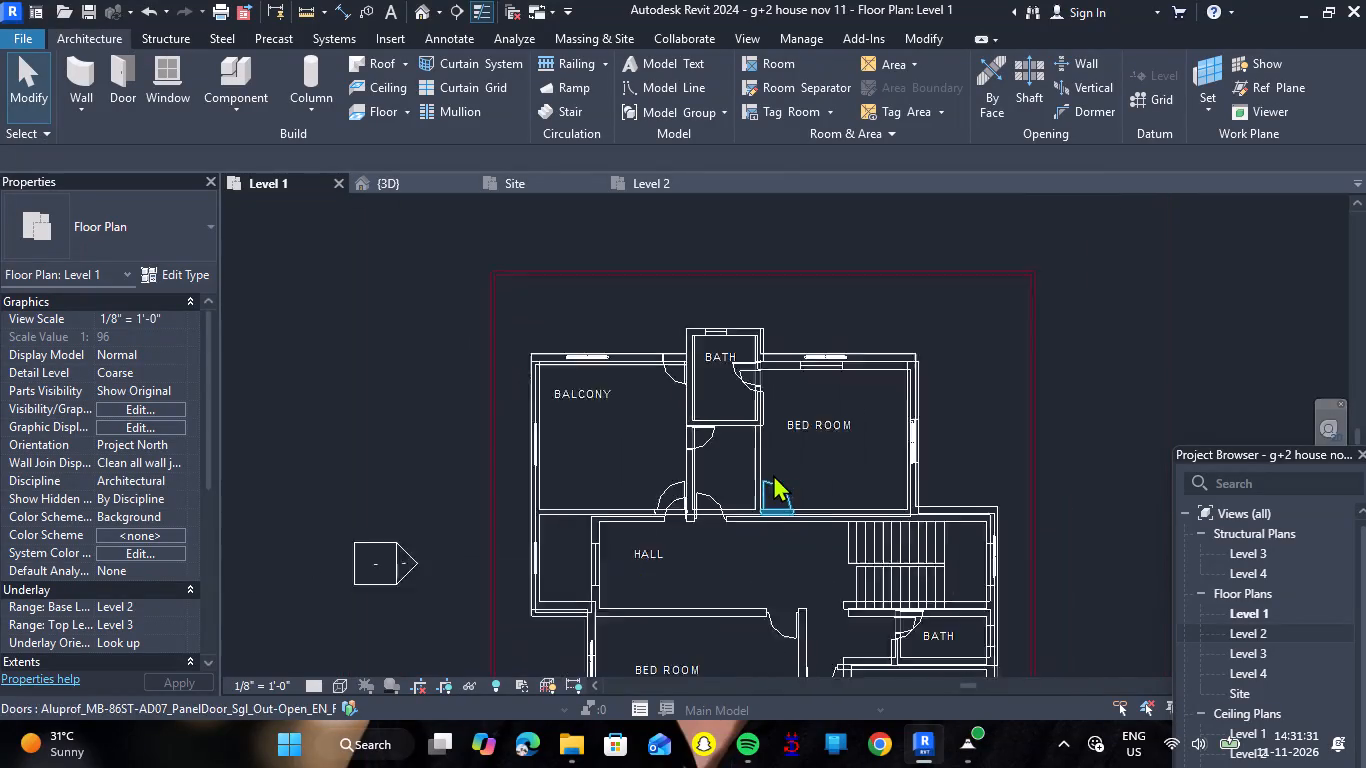
pyautogui.scroll(-2, 773, 474)
pyautogui.scroll(-5, 847, 514)
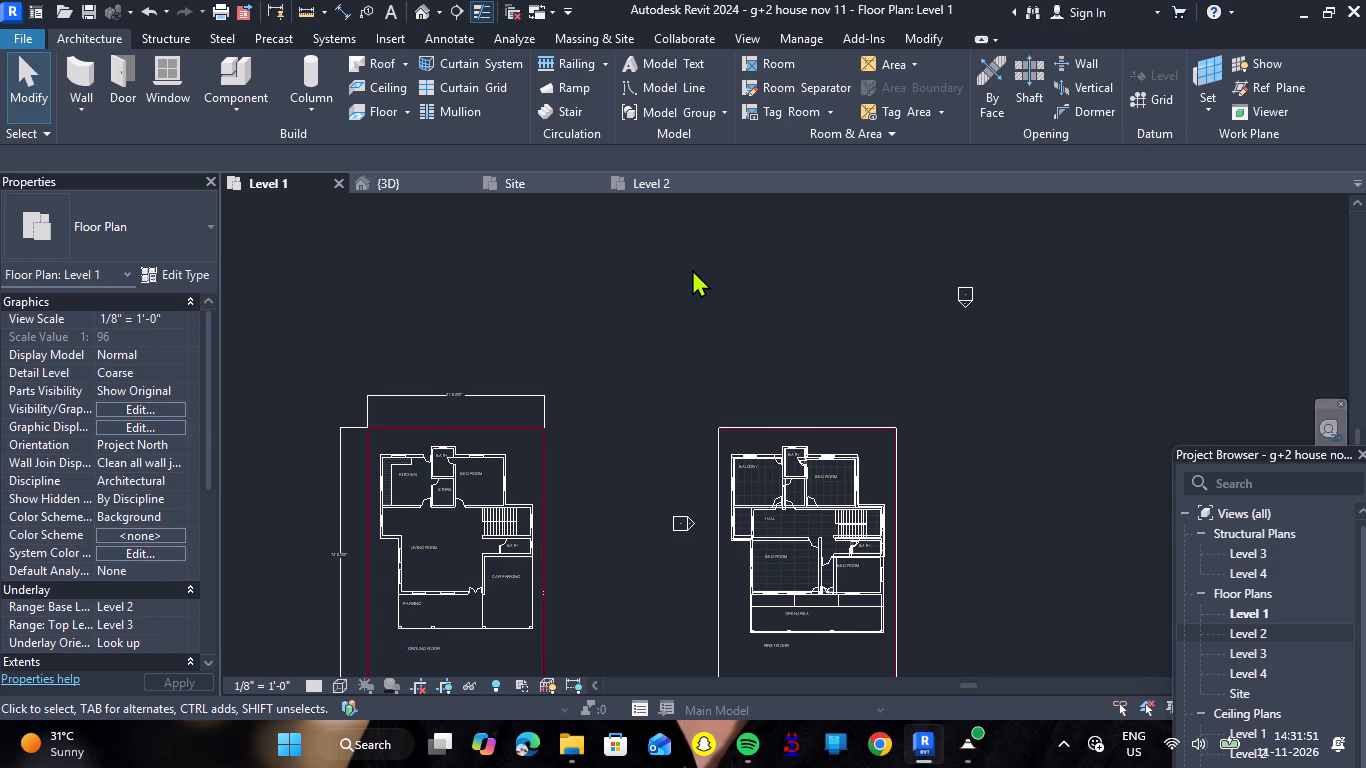
pyautogui.keyDown('ctrl'); pyautogui.scroll(-8, 641, 458); pyautogui.keyUp('ctrl')
pyautogui.scroll(-3, 613, 379)
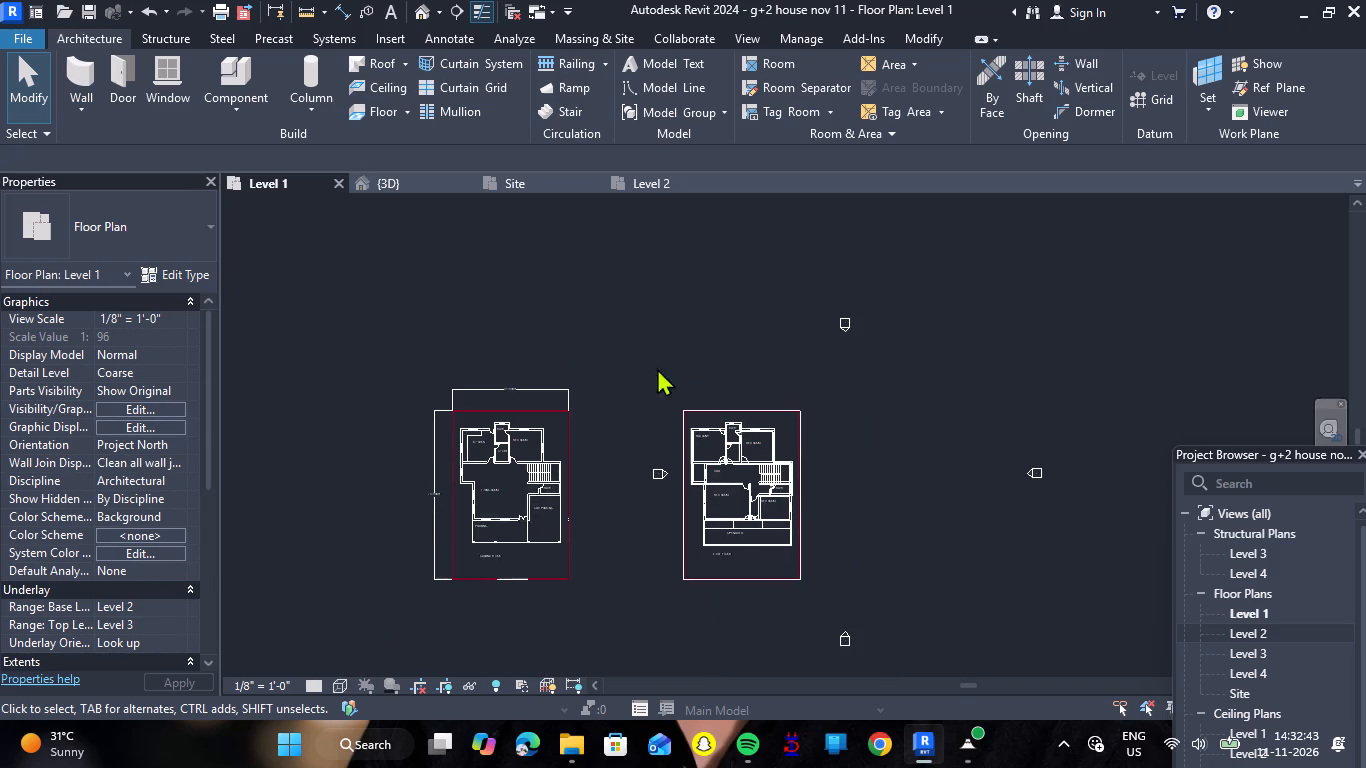
pyautogui.scroll(5, 750, 556)
pyautogui.scroll(4, 777, 230)
pyautogui.scroll(-2, 777, 237)
pyautogui.scroll(1, 928, 570)
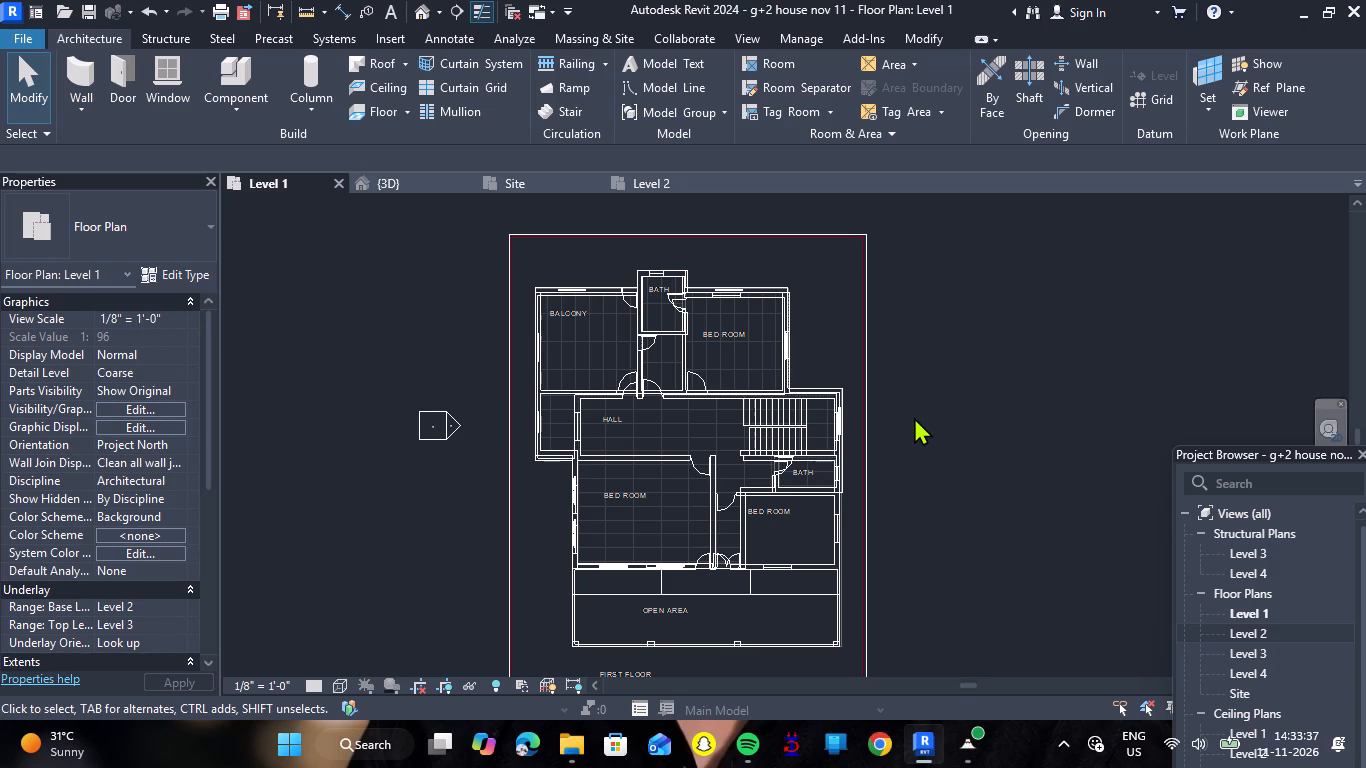
pyautogui.scroll(-4, 958, 466)
pyautogui.scroll(5, 880, 529)
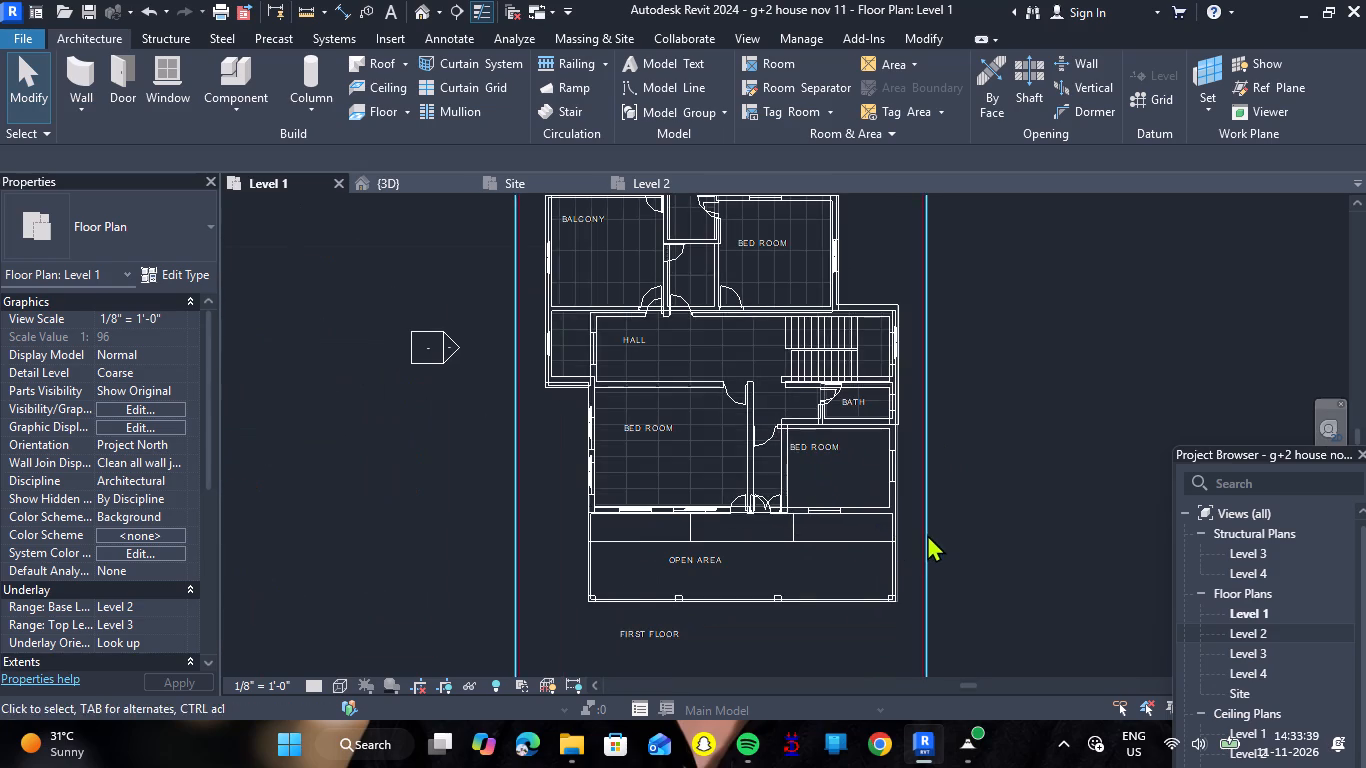
pyautogui.scroll(-2, 927, 534)
# Inspect the house in the 3D view, search its model category overrides for "floor", and close them without changes.
pyautogui.click(390, 186)
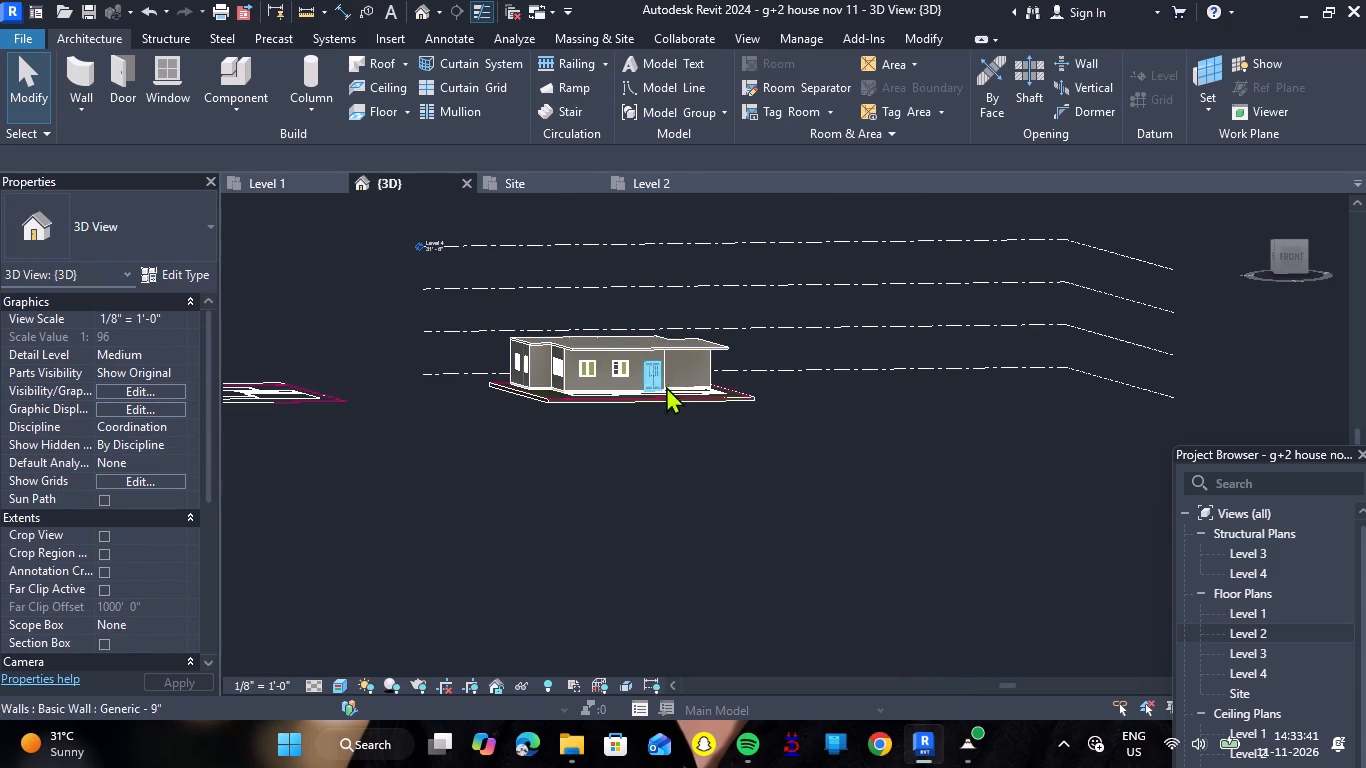
pyautogui.scroll(5, 603, 324)
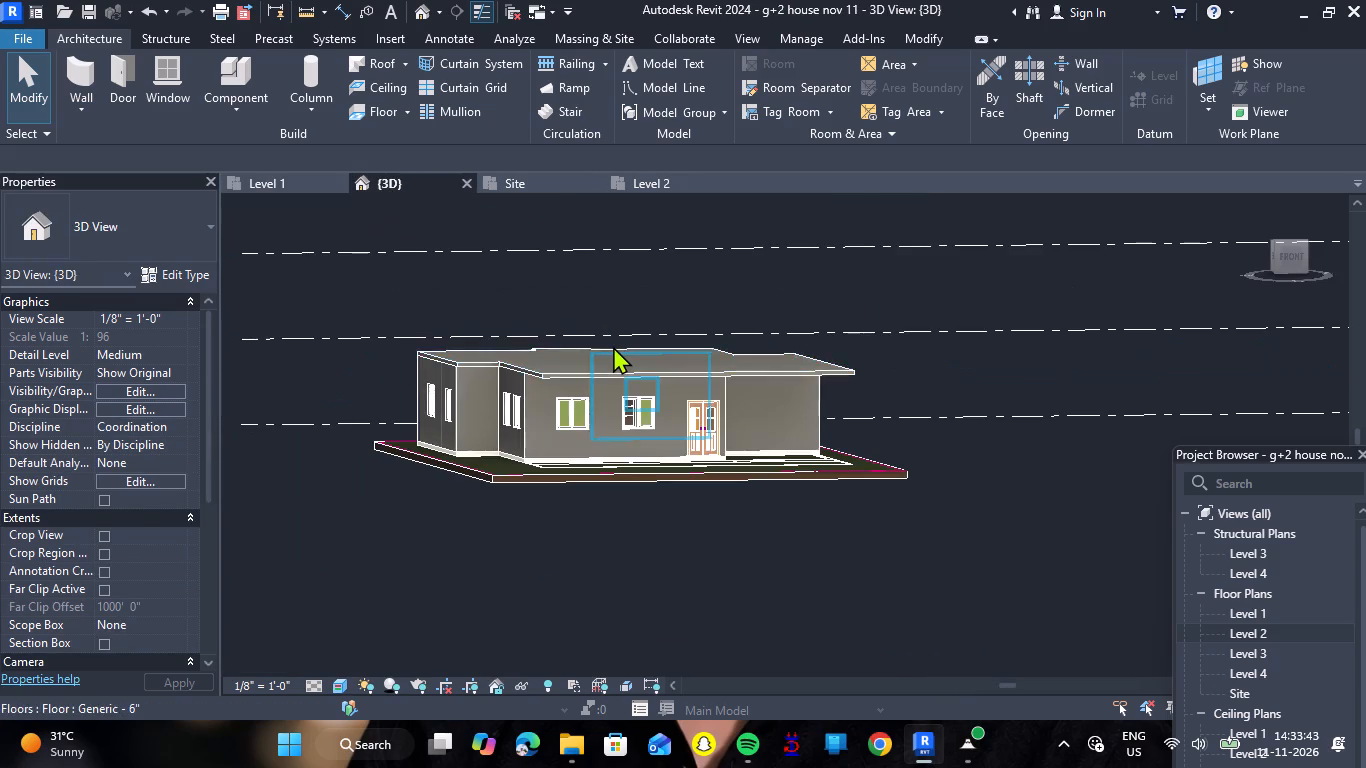
pyautogui.scroll(5, 613, 346)
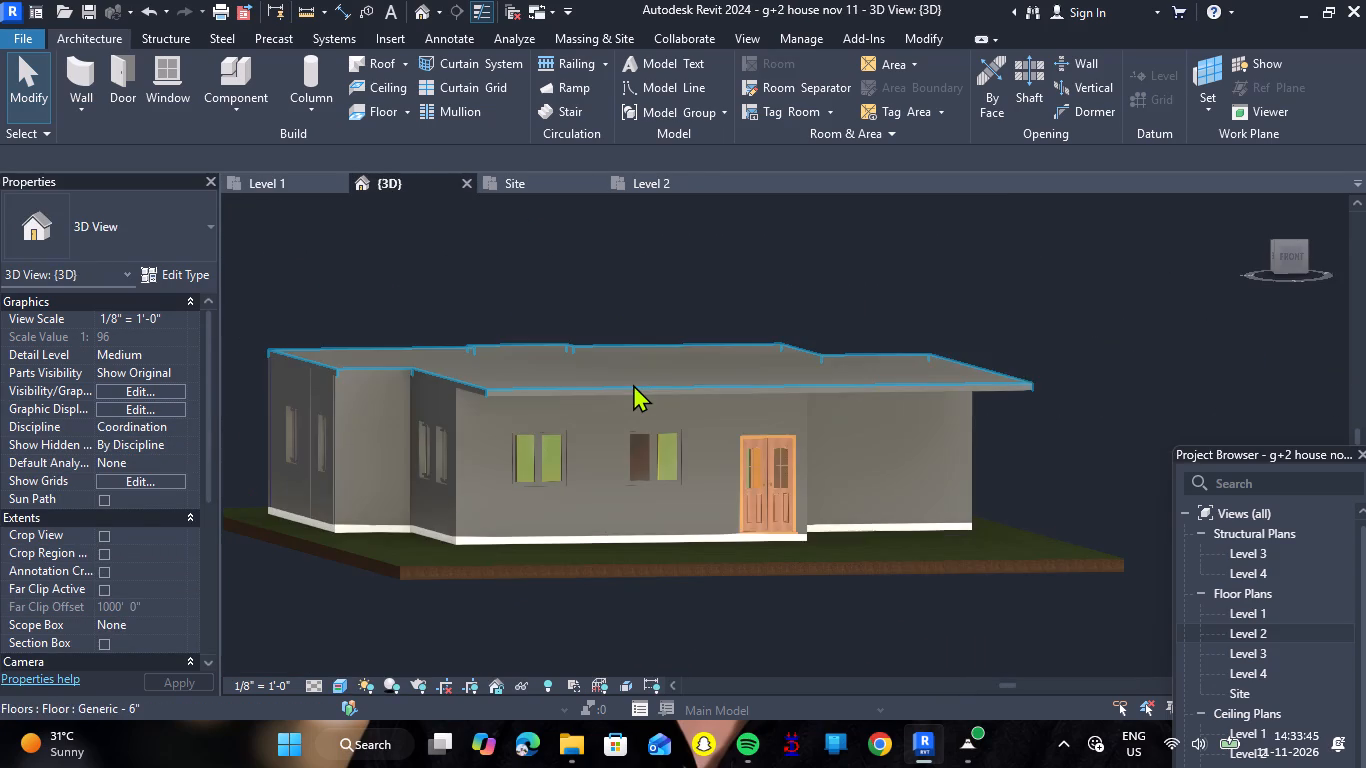
pyautogui.scroll(-2, 628, 390)
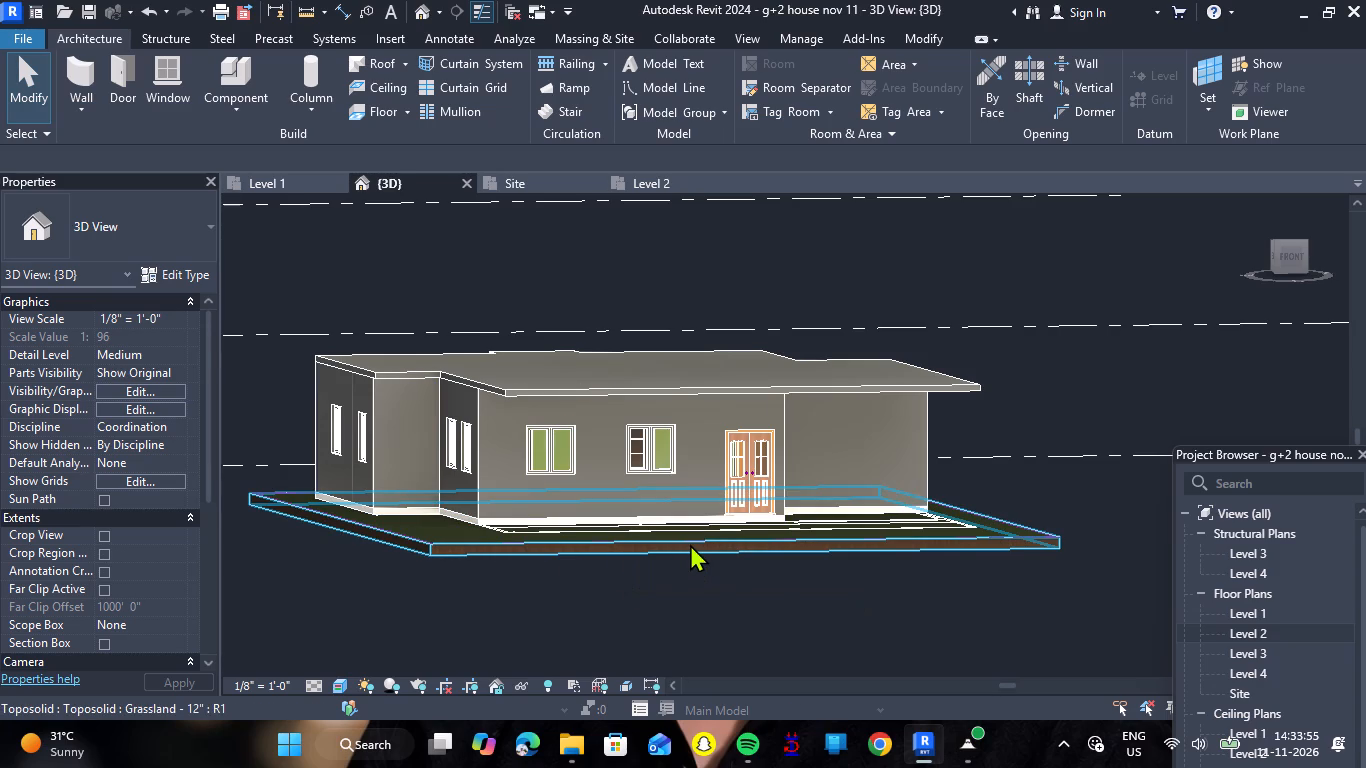
pyautogui.scroll(-1, 690, 544)
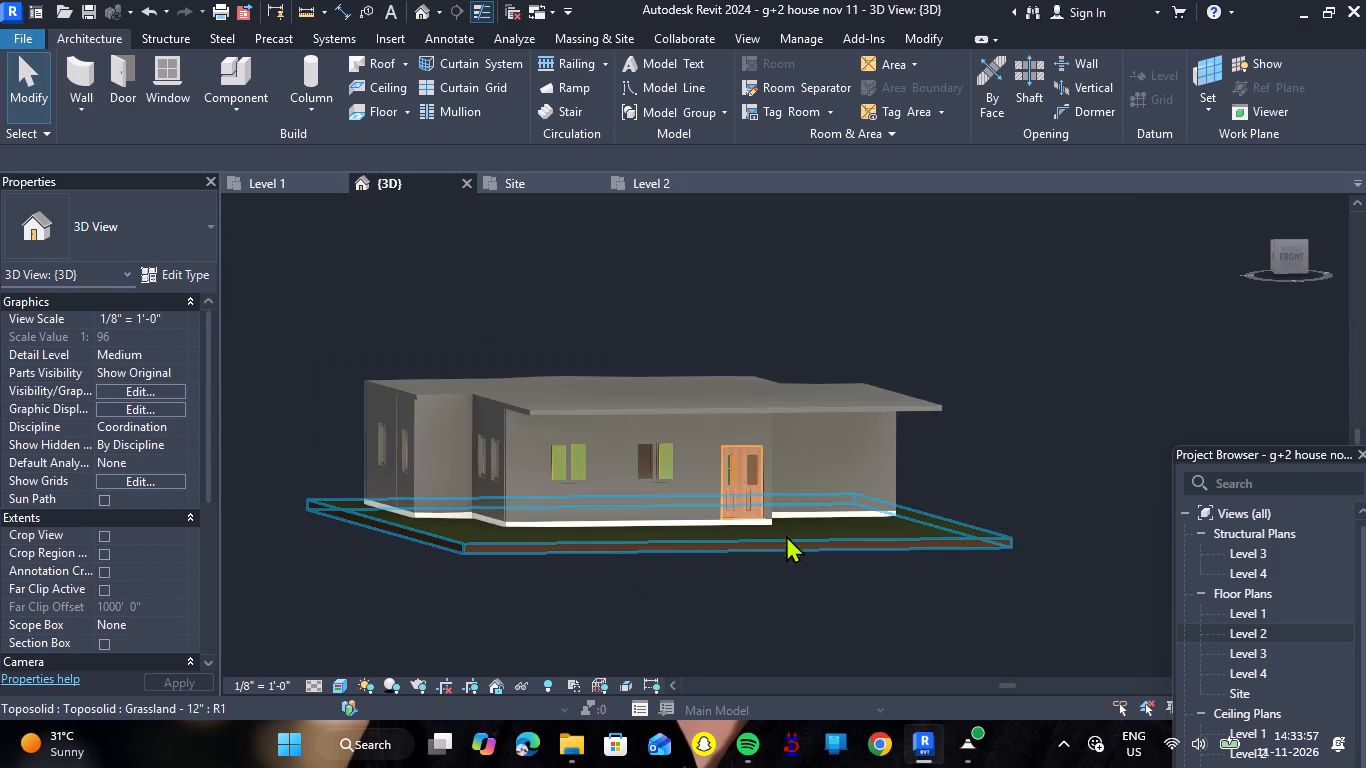
pyautogui.click(142, 394)
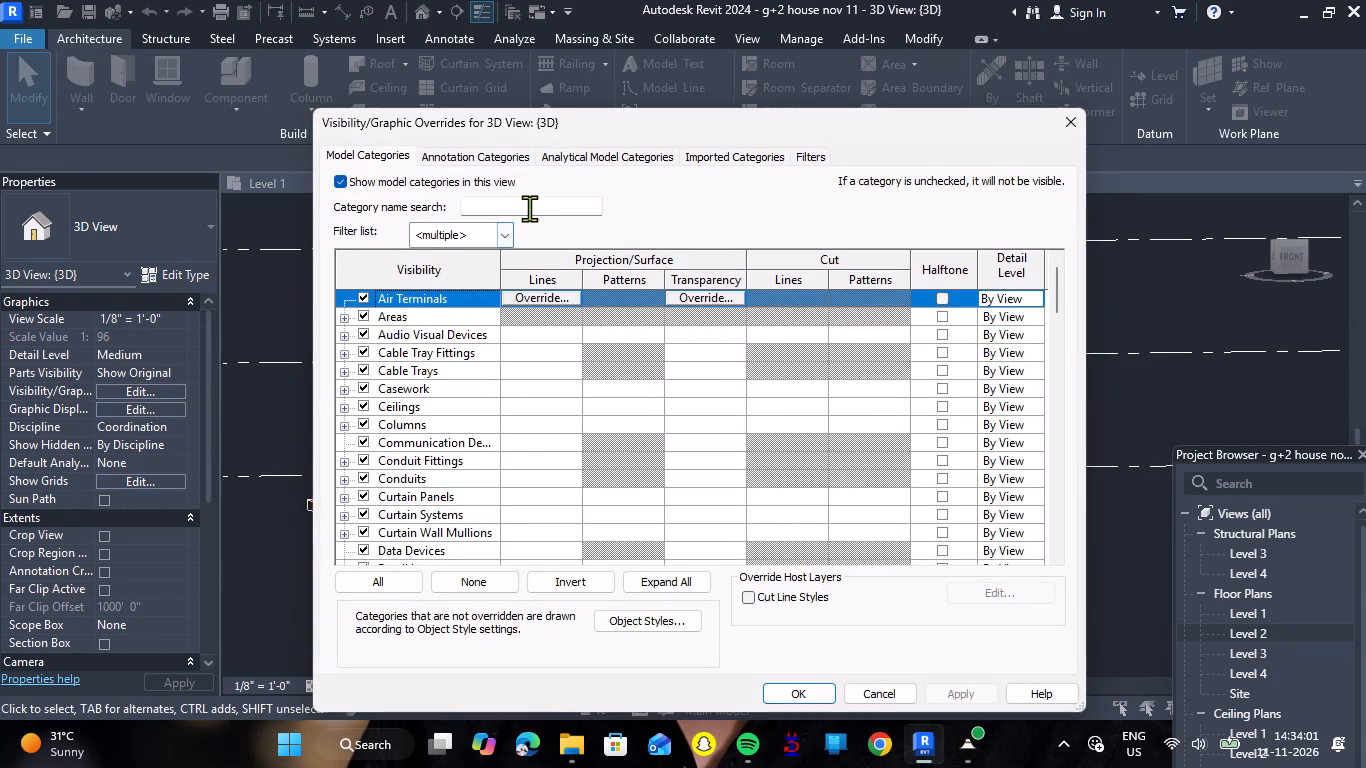
pyautogui.click(529, 208)
pyautogui.write('floor')
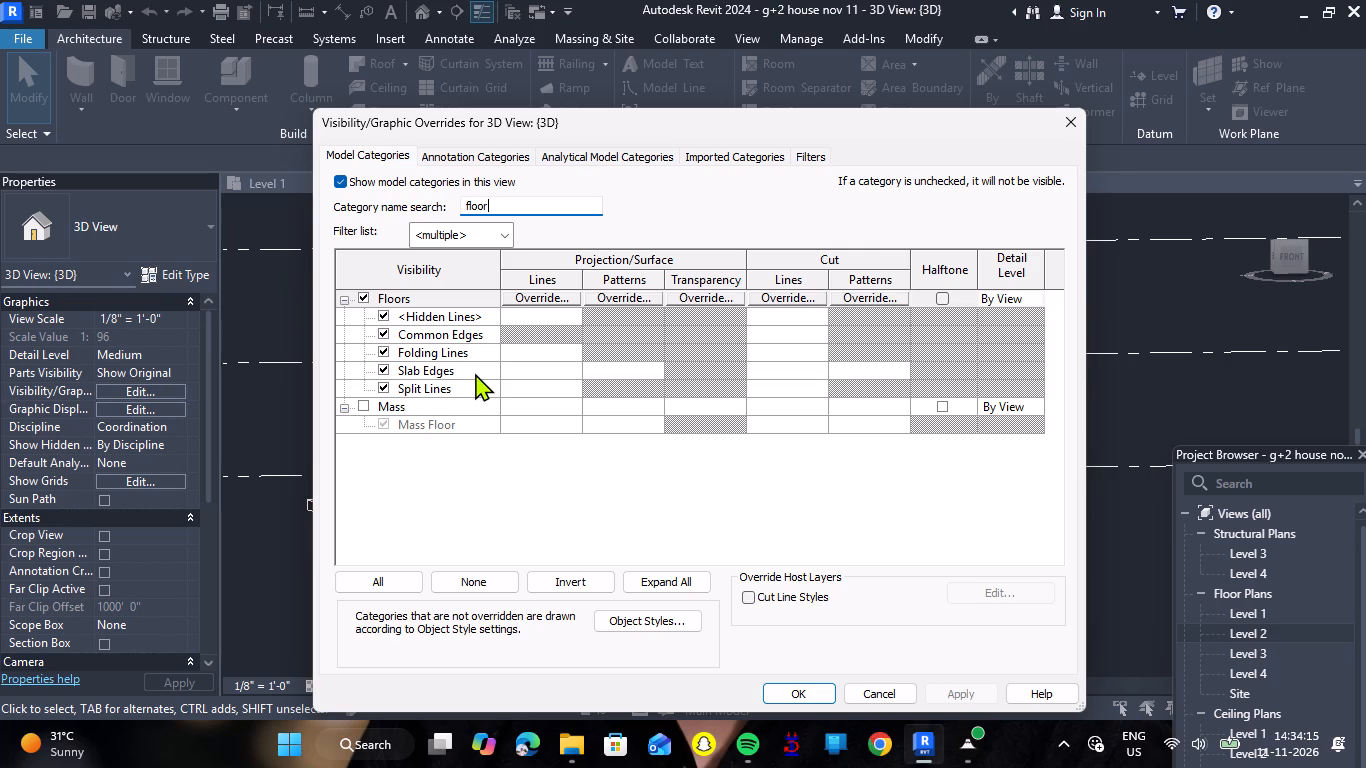
pyautogui.scroll(1, 475, 371)
pyautogui.click(1063, 133)
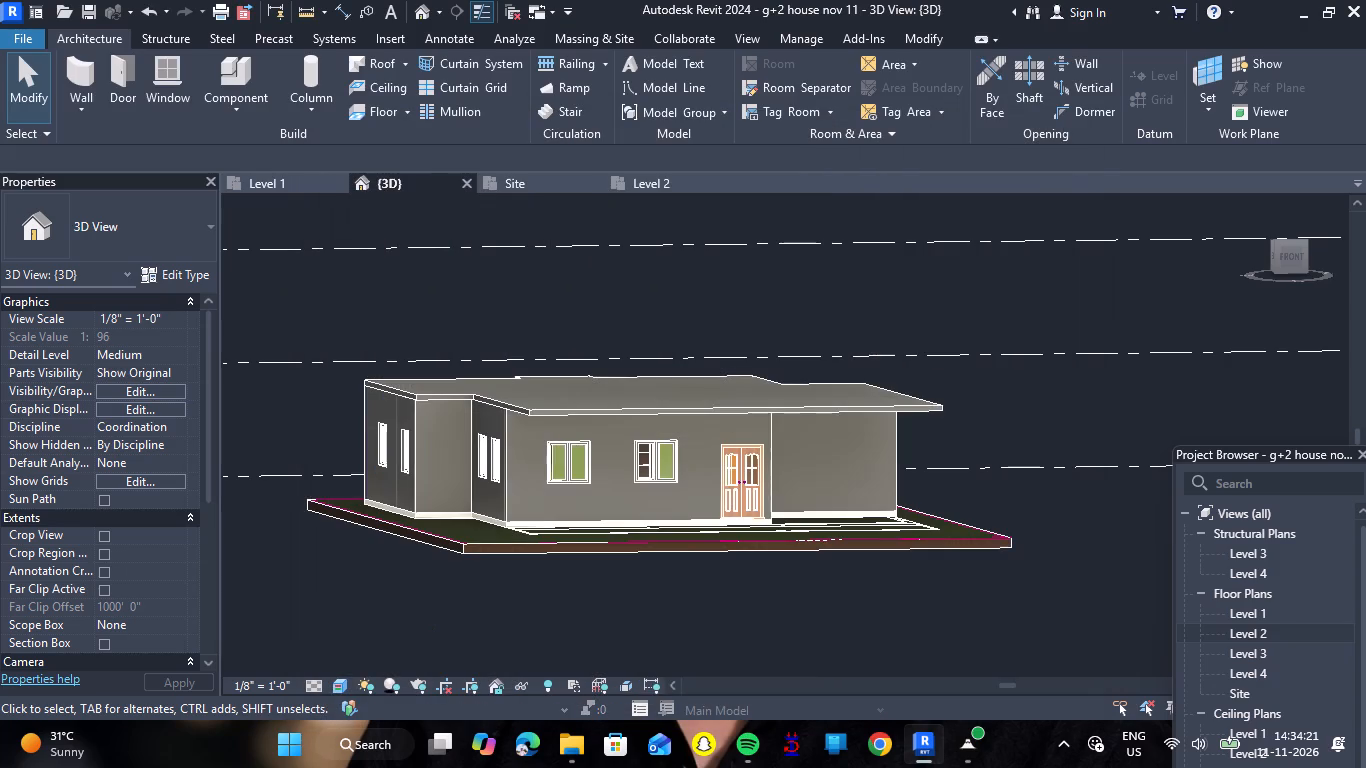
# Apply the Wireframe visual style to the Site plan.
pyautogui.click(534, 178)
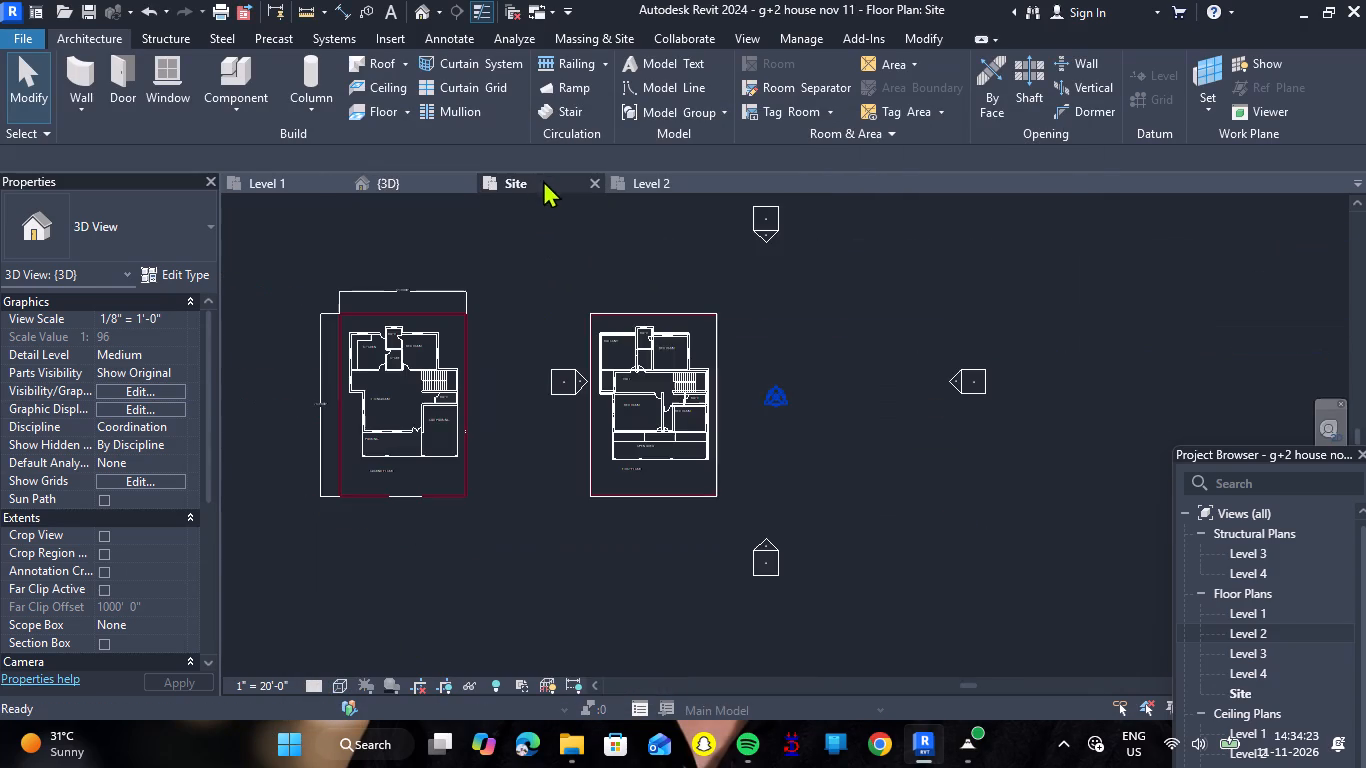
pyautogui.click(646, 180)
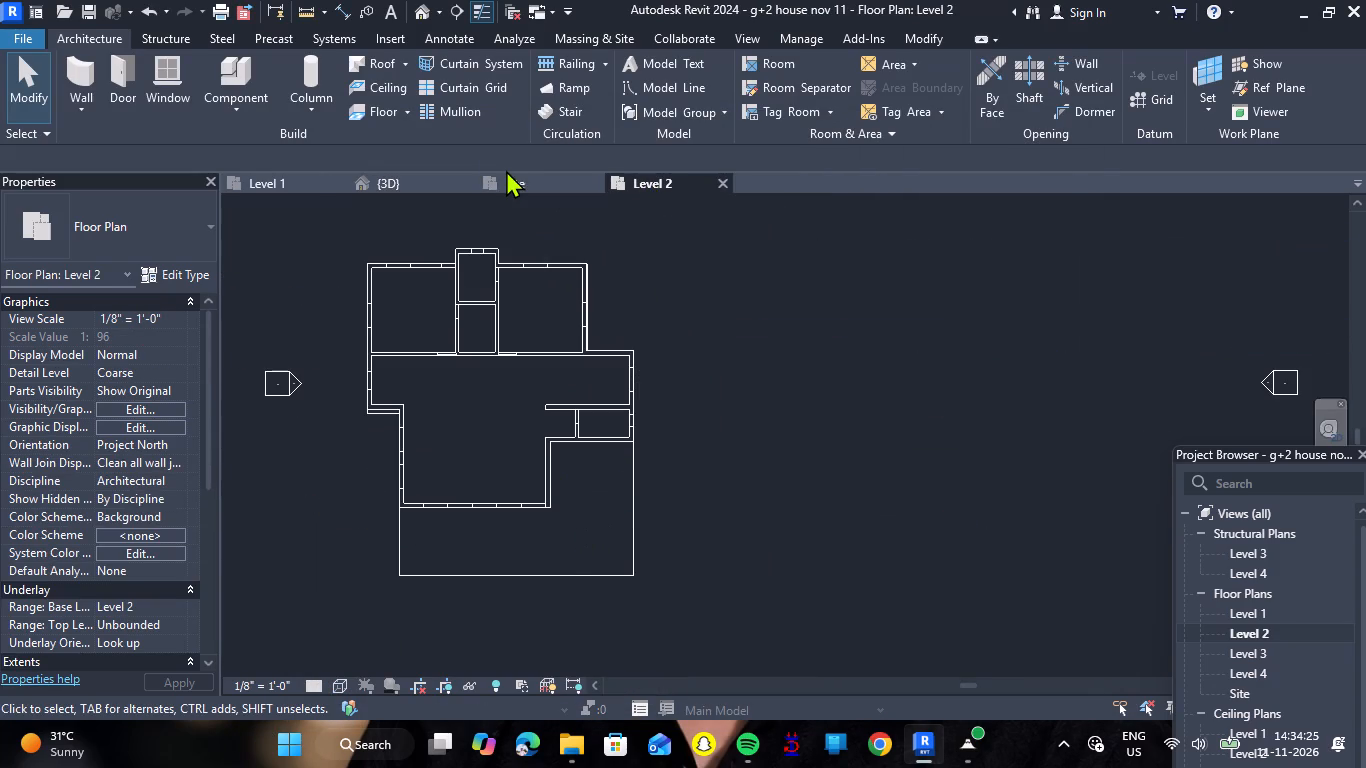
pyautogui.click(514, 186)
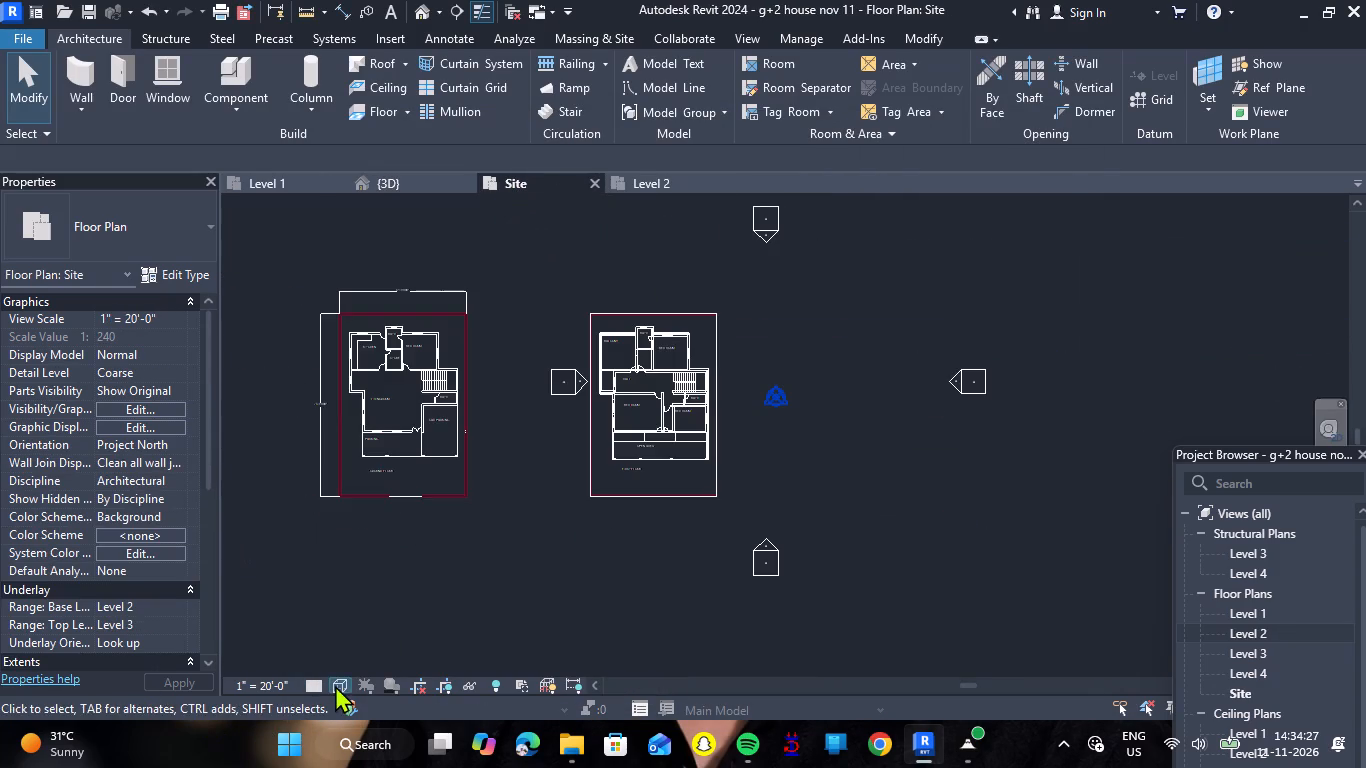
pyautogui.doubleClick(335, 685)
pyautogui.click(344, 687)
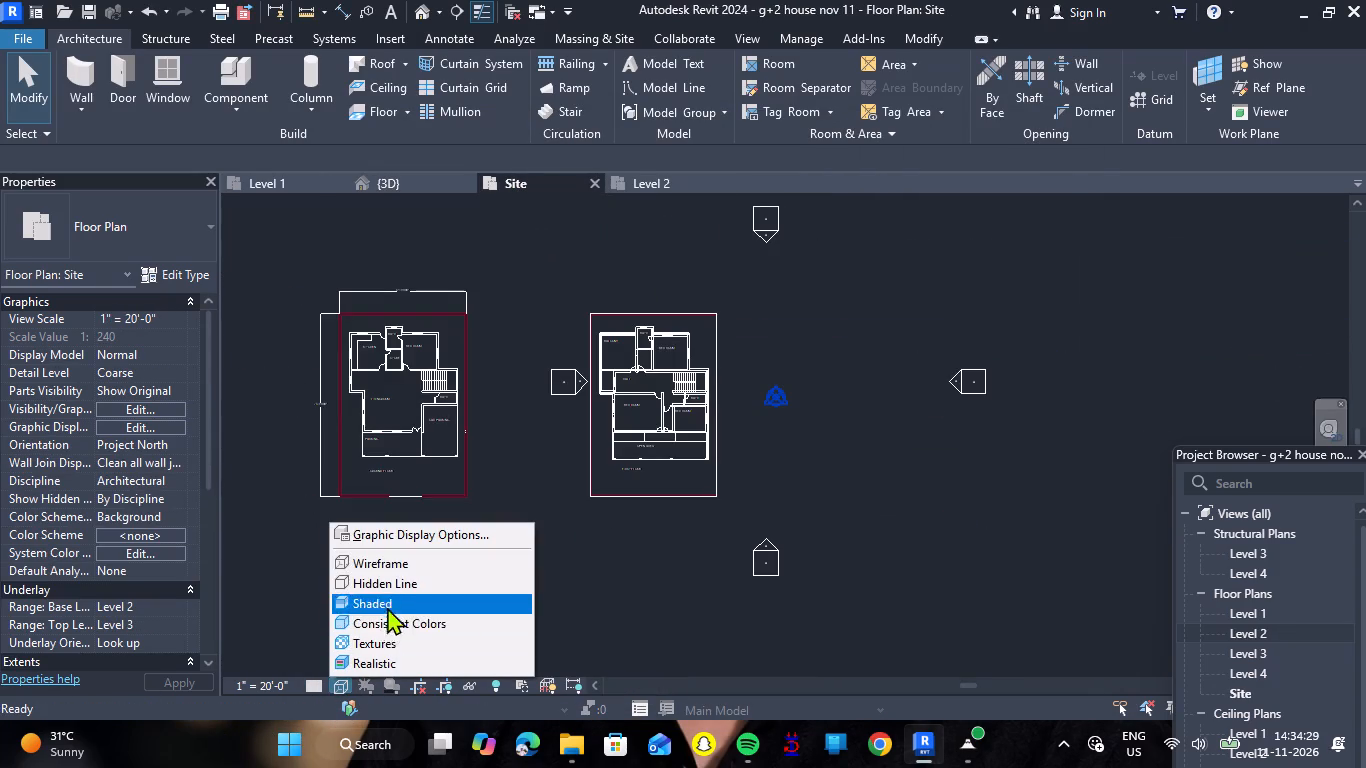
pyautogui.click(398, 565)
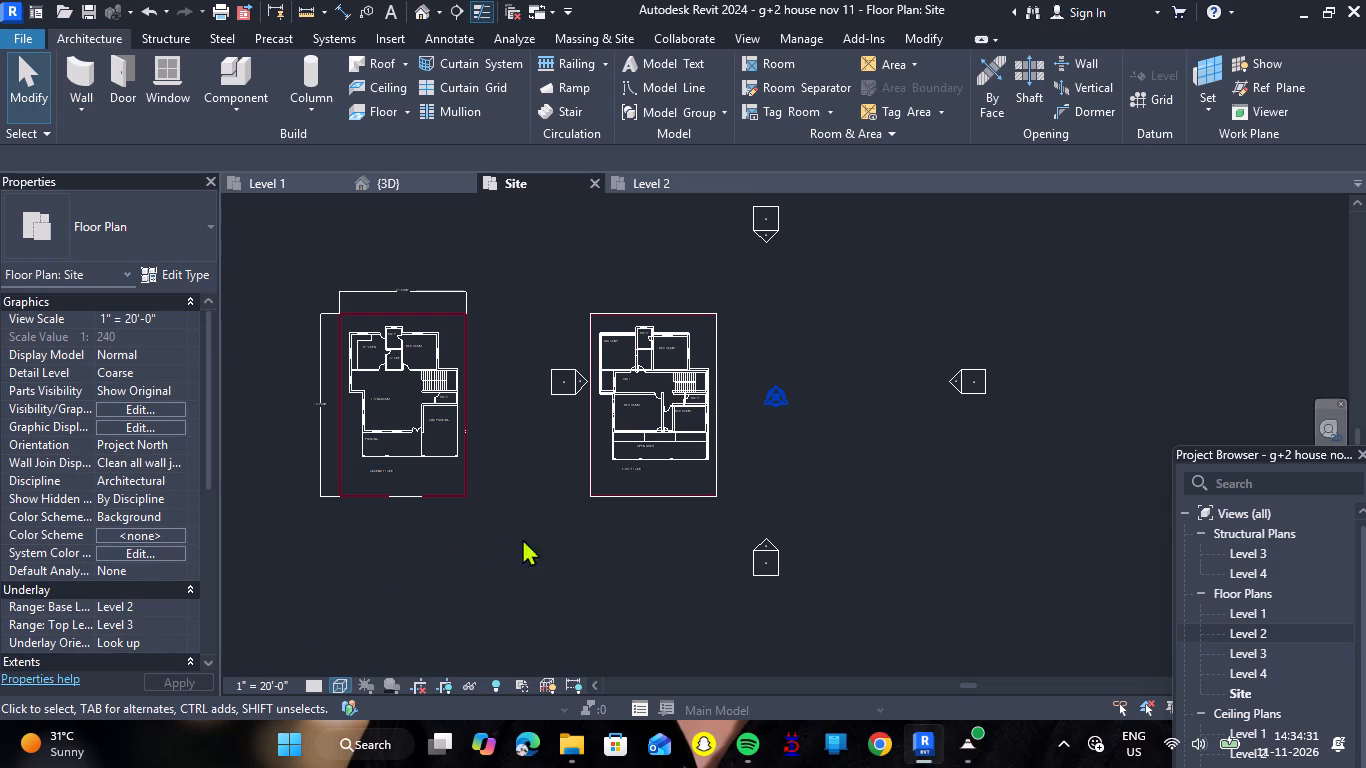
# Set the Site plan's visual style to Hidden Line.
pyautogui.scroll(4, 792, 377)
pyautogui.click(341, 688)
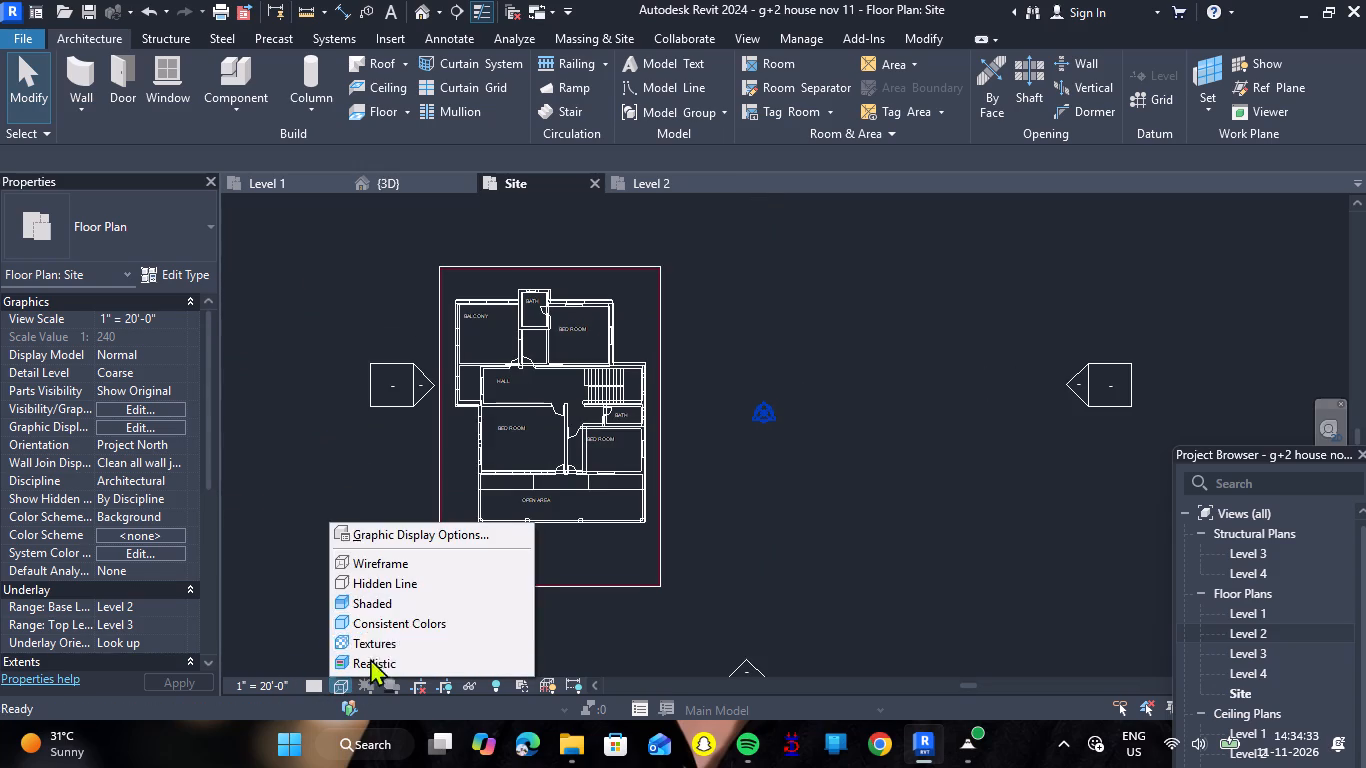
pyautogui.click(424, 584)
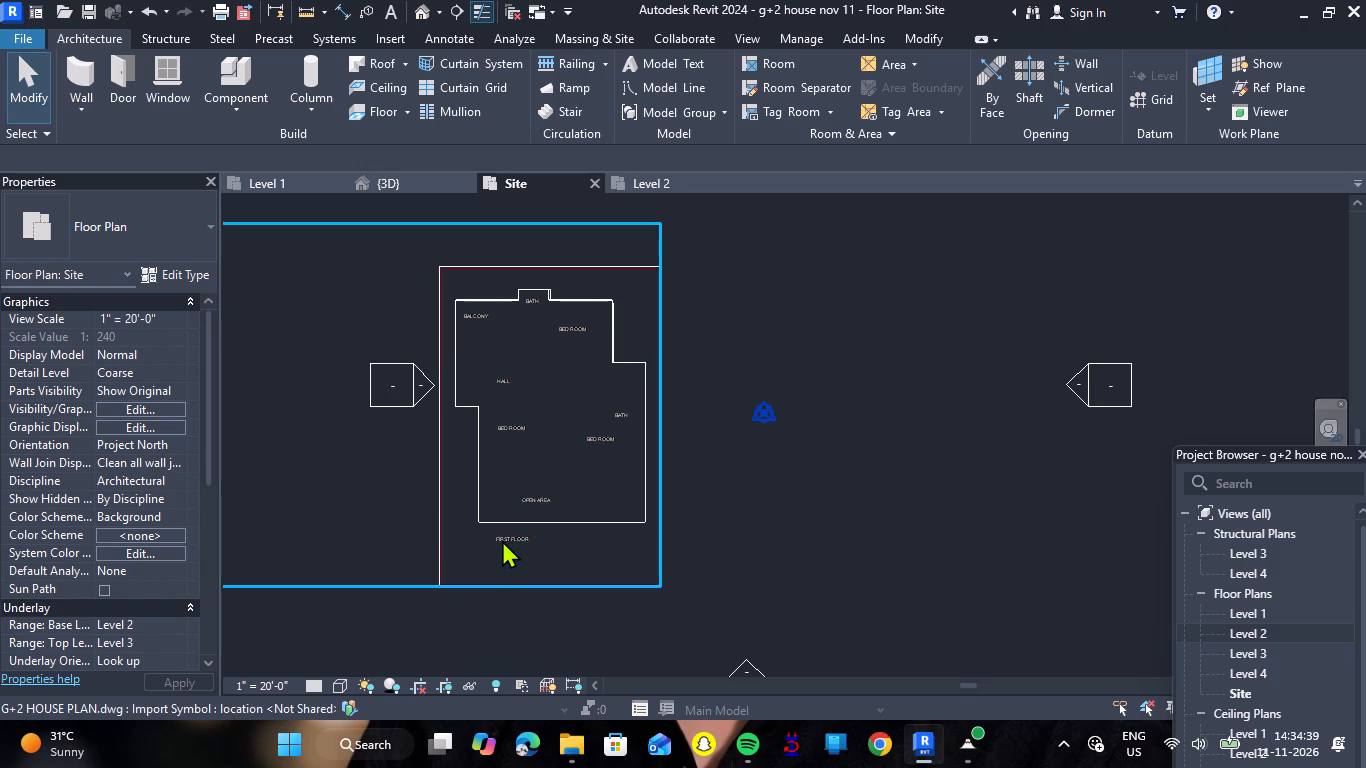
# Examine how the Site plan displays the floor slab outline against the imported first-floor and ground-floor drawings.
pyautogui.scroll(3, 609, 300)
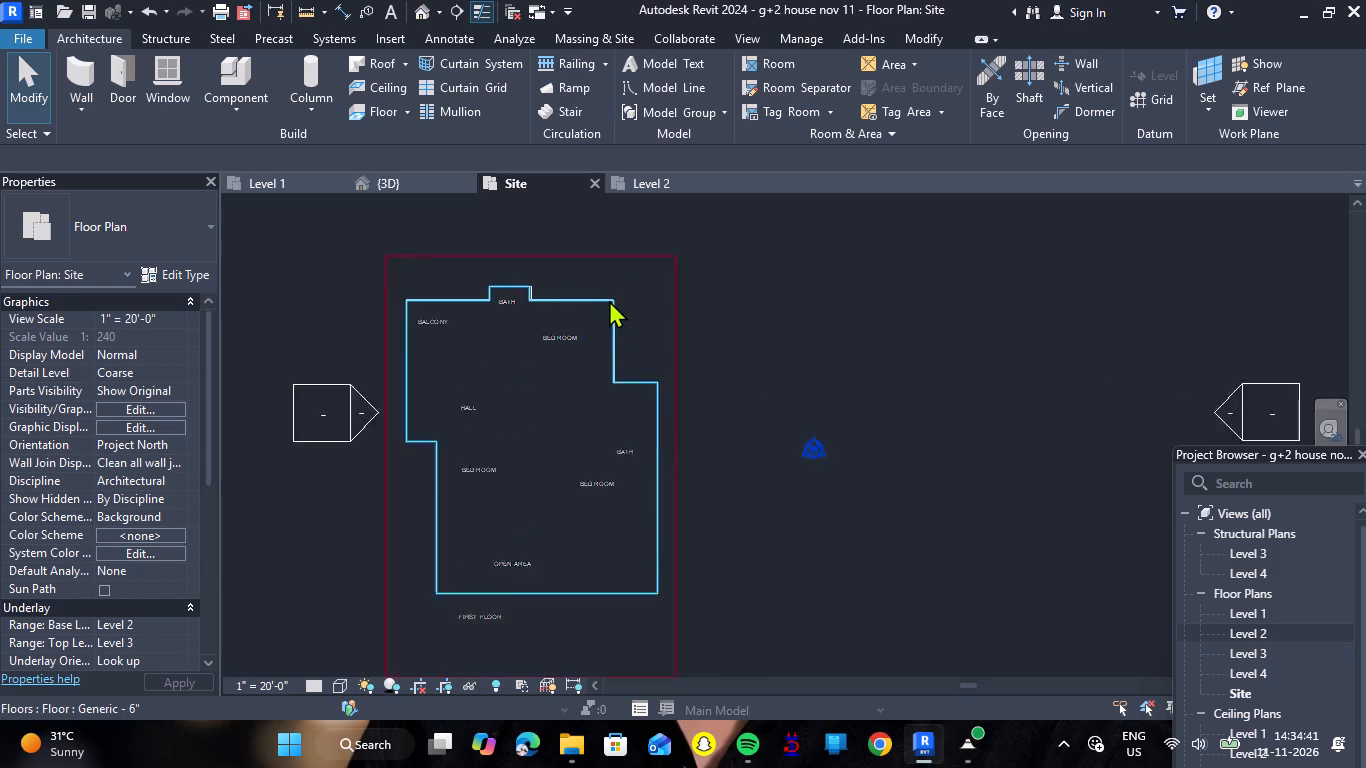
pyautogui.scroll(7, 609, 300)
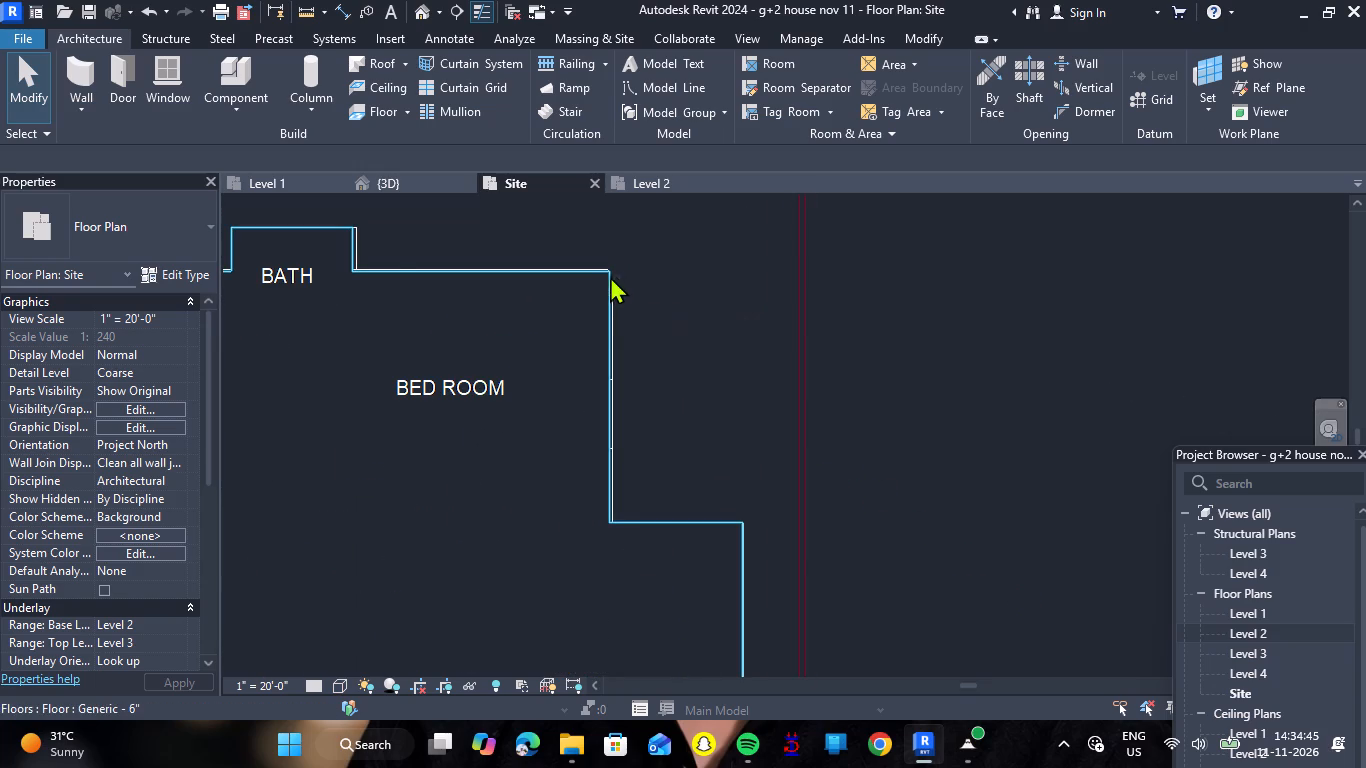
pyautogui.scroll(-15, 386, 248)
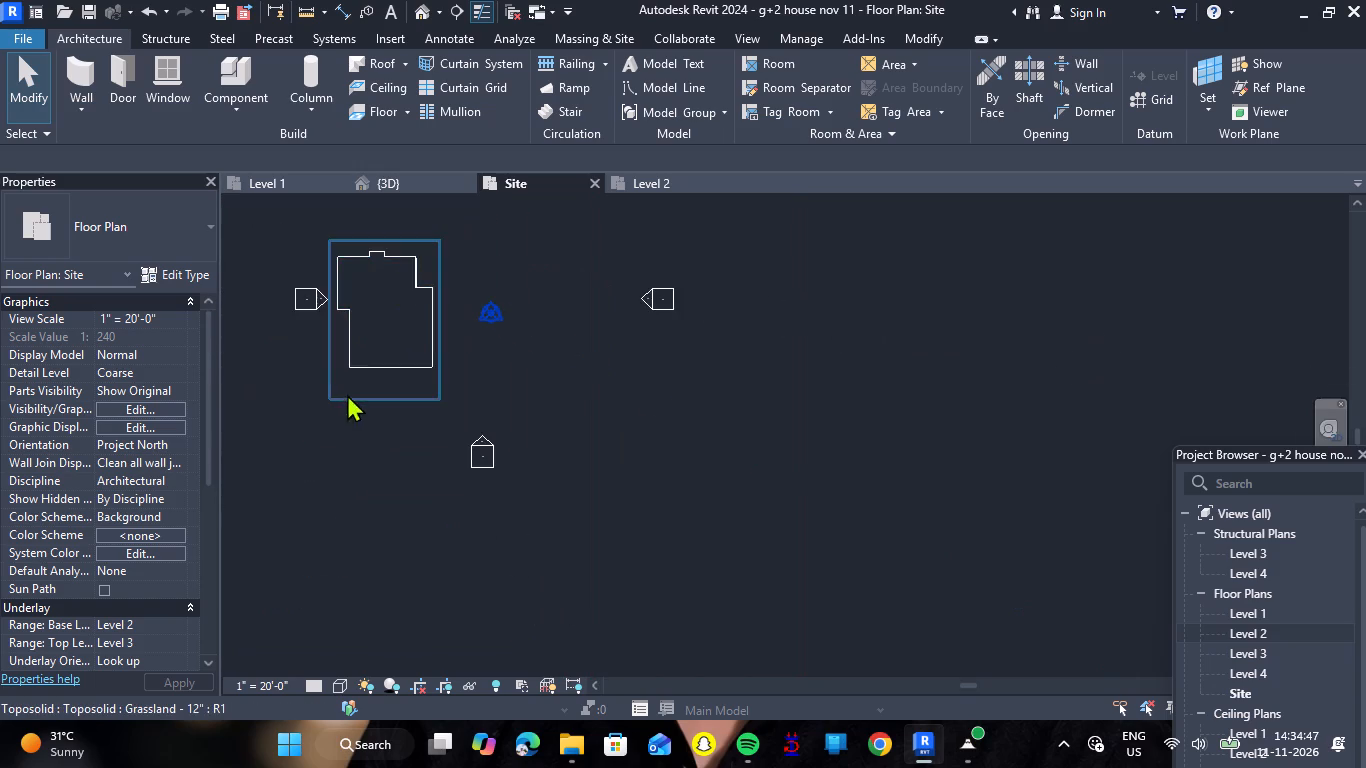
pyautogui.scroll(-5, 345, 403)
pyautogui.scroll(4, 282, 347)
pyautogui.scroll(-2, 294, 329)
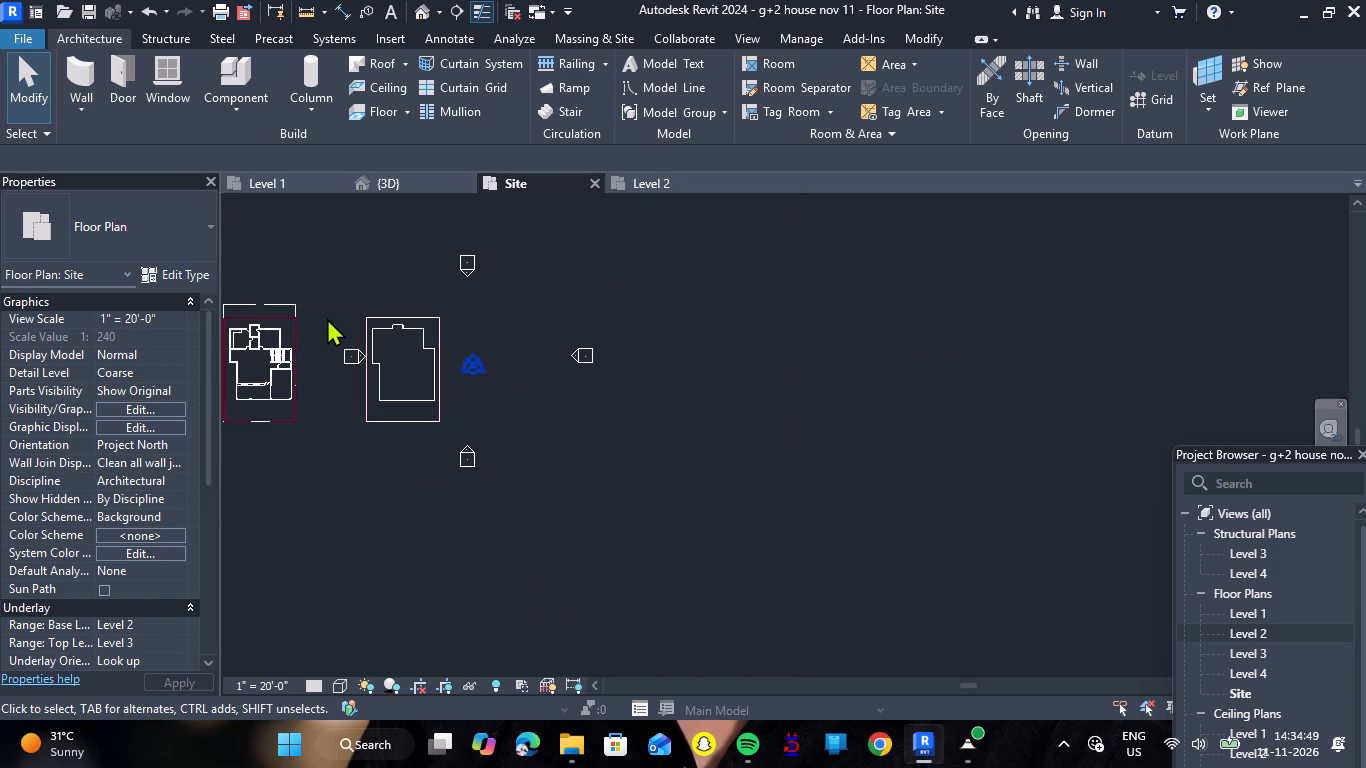
pyautogui.scroll(2, 327, 318)
# Set the Level 1 plan's visual style to Hidden Line and check the first-floor drawing's display.
pyautogui.click(275, 186)
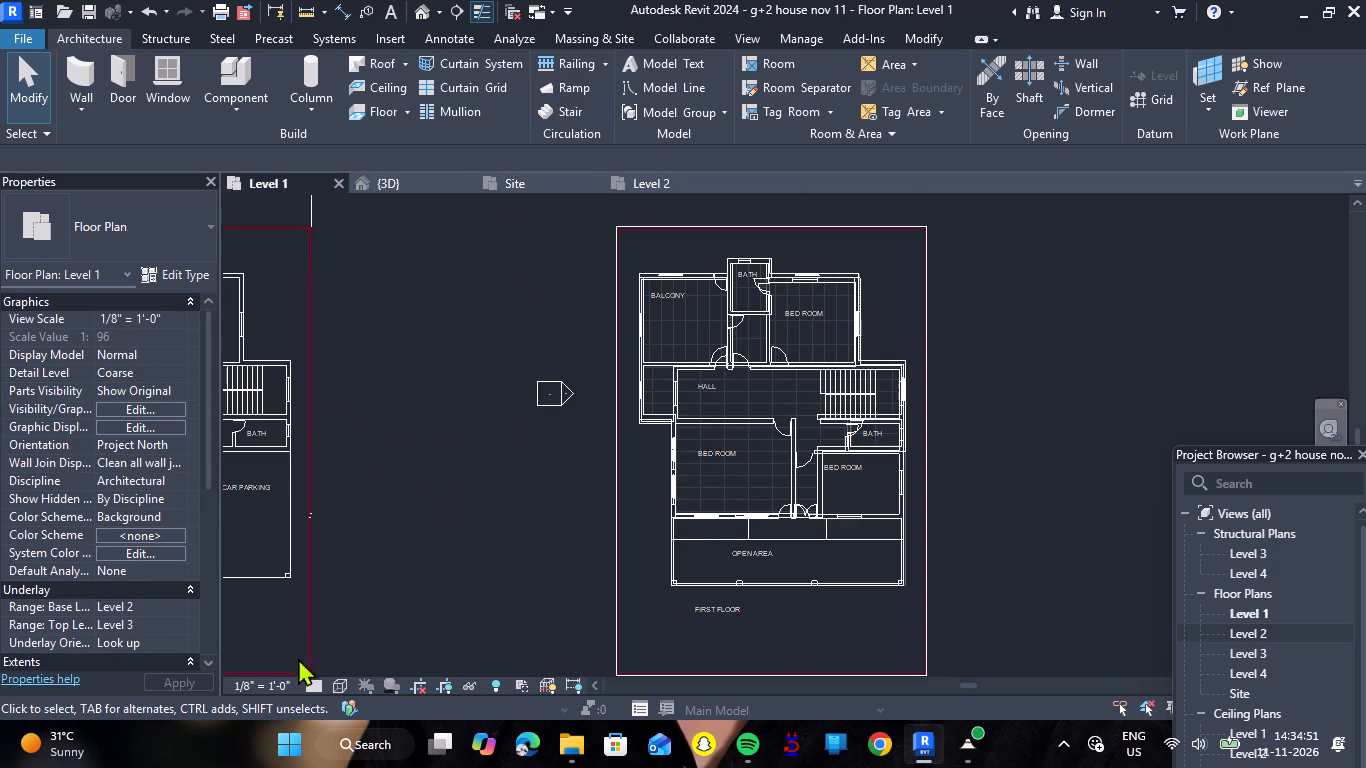
pyautogui.click(343, 678)
pyautogui.click(404, 581)
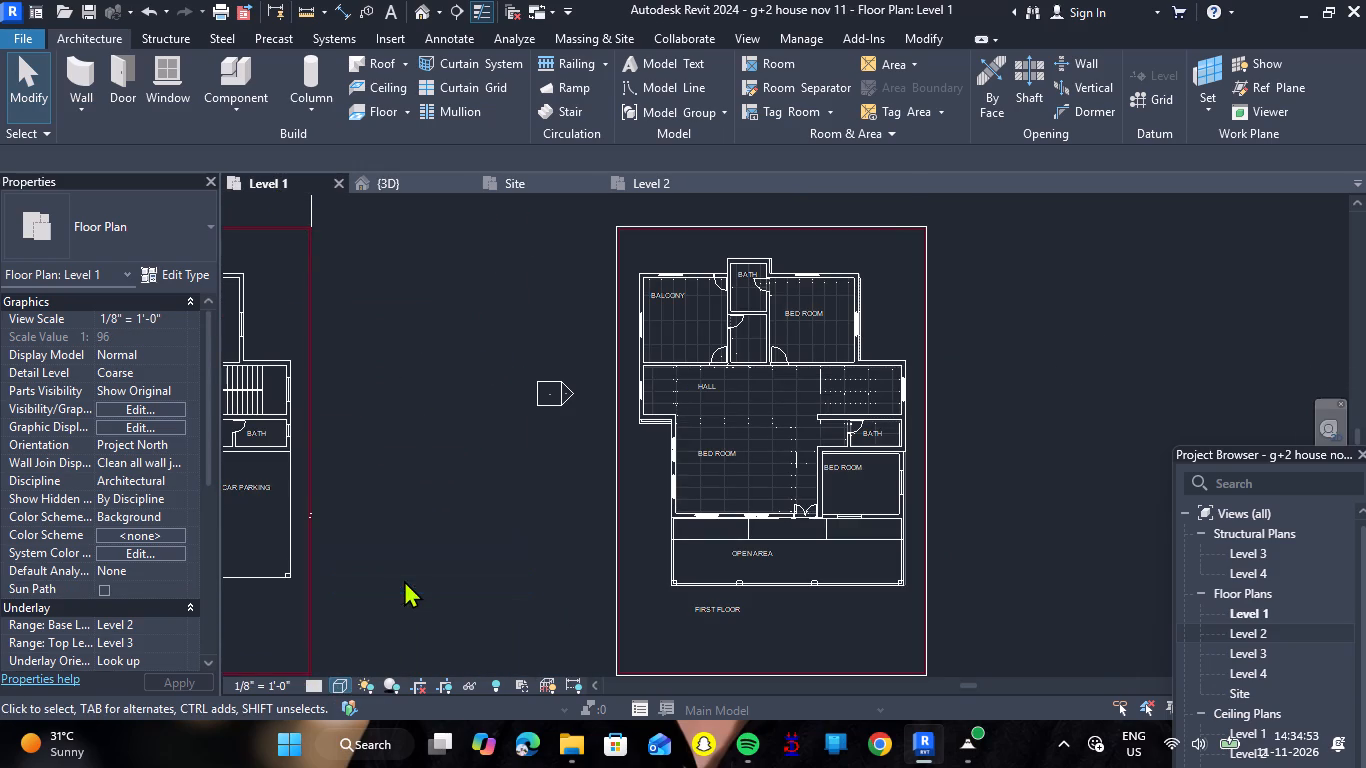
pyautogui.scroll(4, 1017, 361)
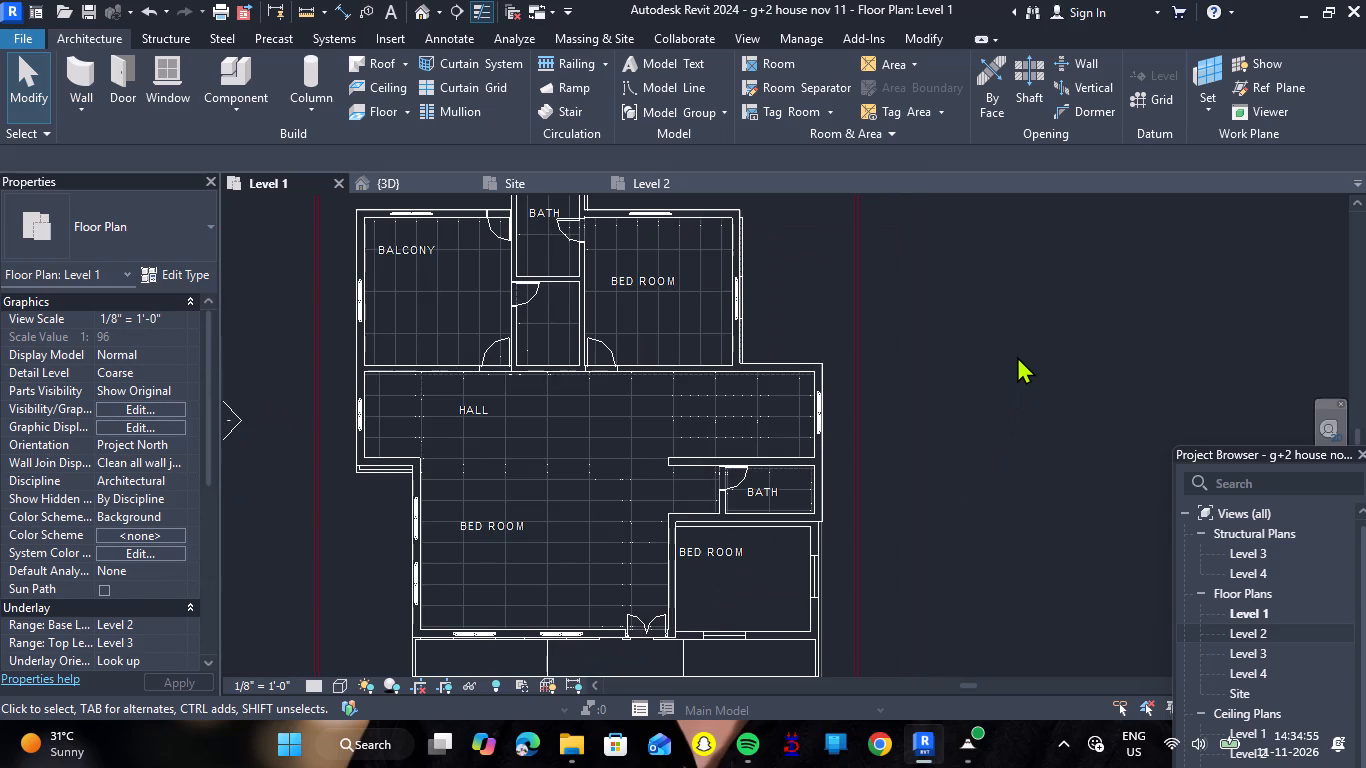
pyautogui.scroll(-1, 1016, 356)
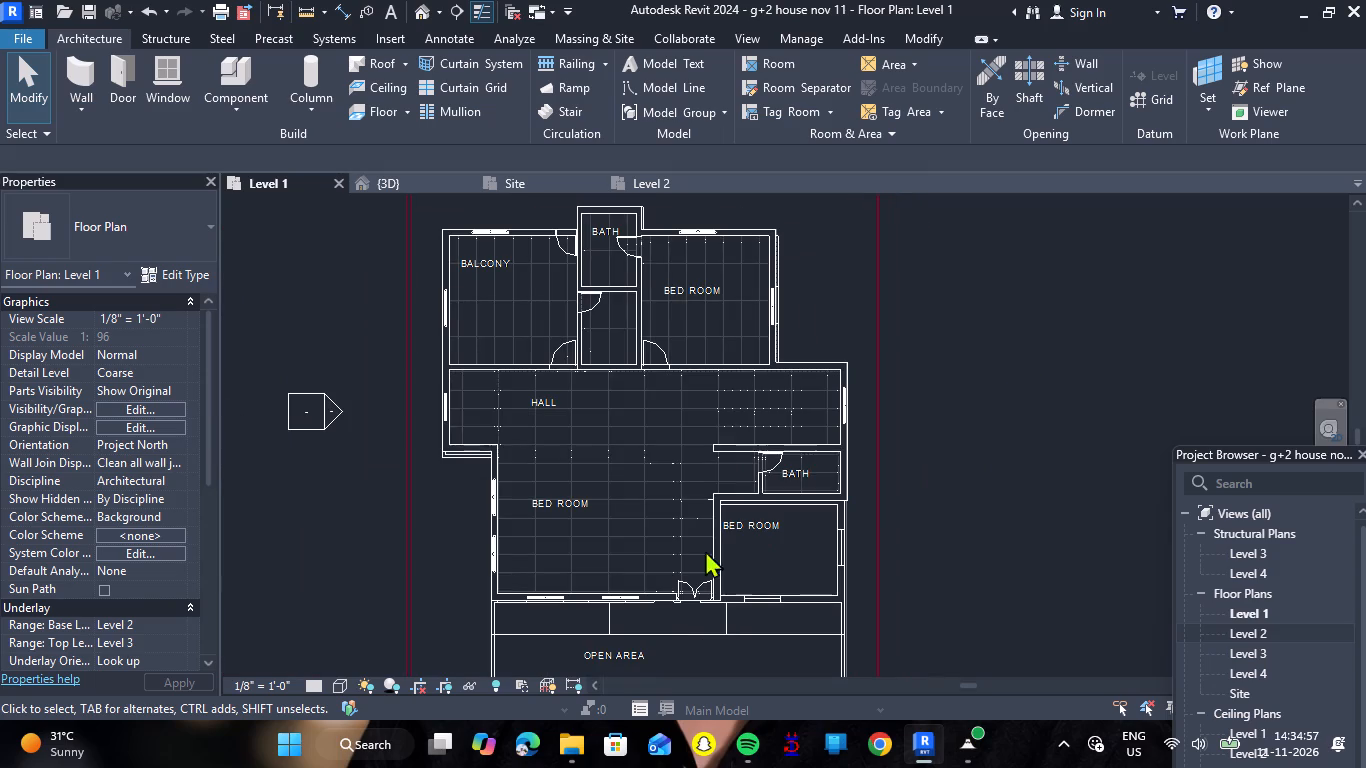
pyautogui.scroll(-3, 568, 573)
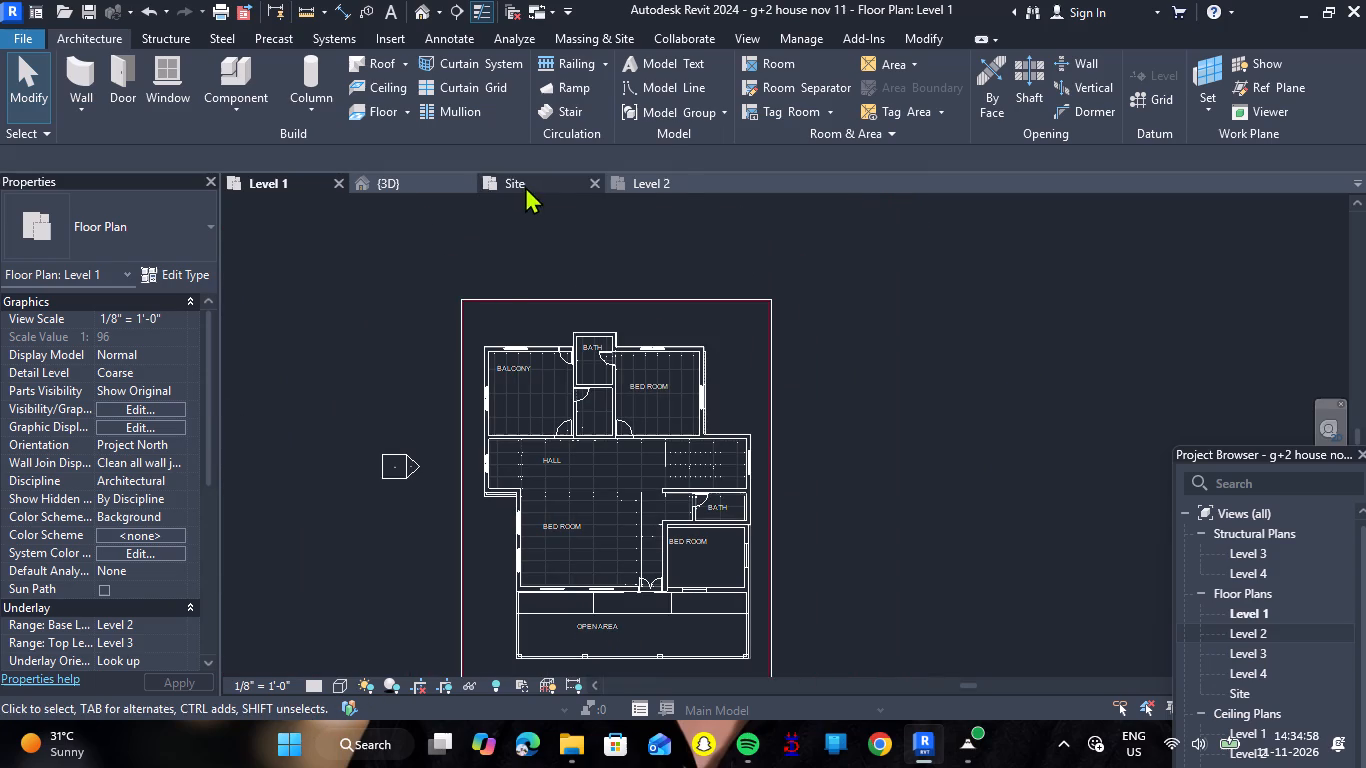
# Set the Level 2 plan's visual style to Hidden Line.
pyautogui.click(671, 171)
pyautogui.click(655, 185)
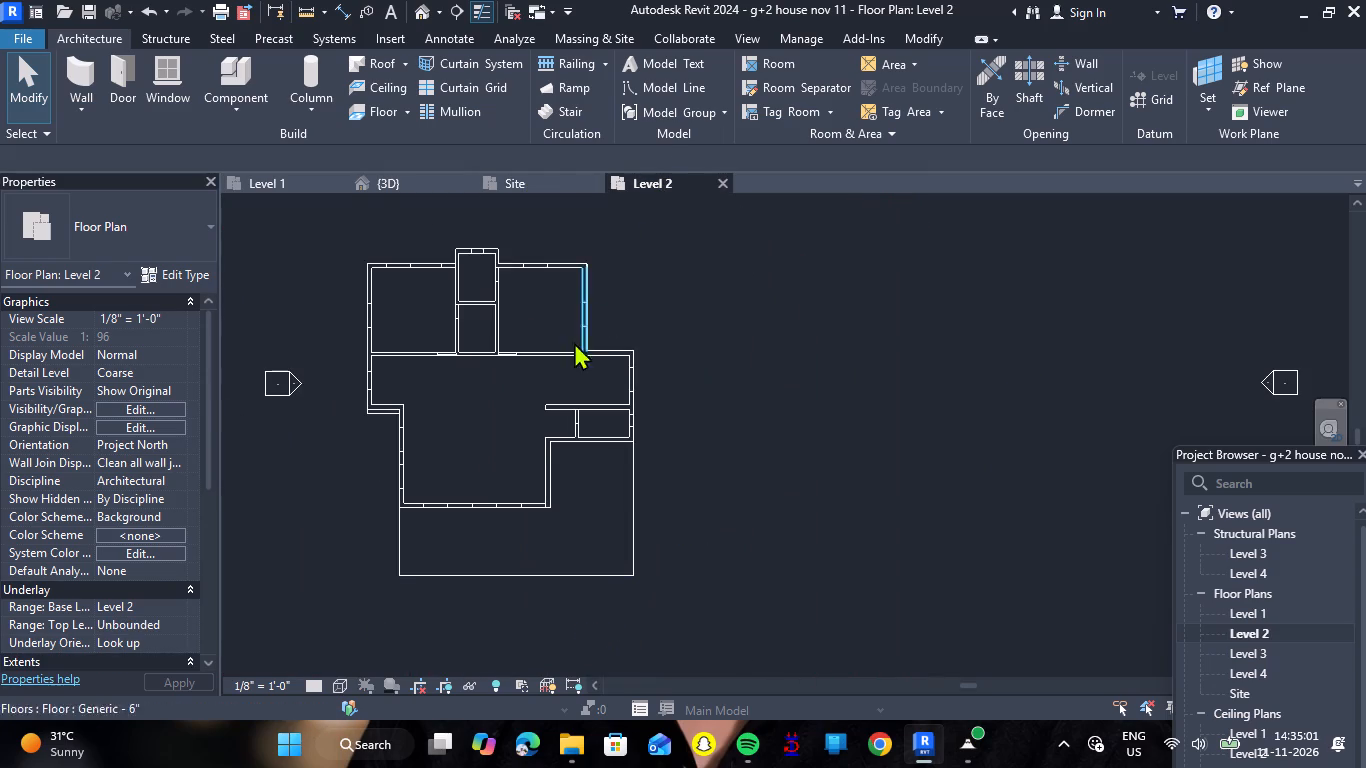
pyautogui.scroll(1, 547, 368)
pyautogui.click(544, 185)
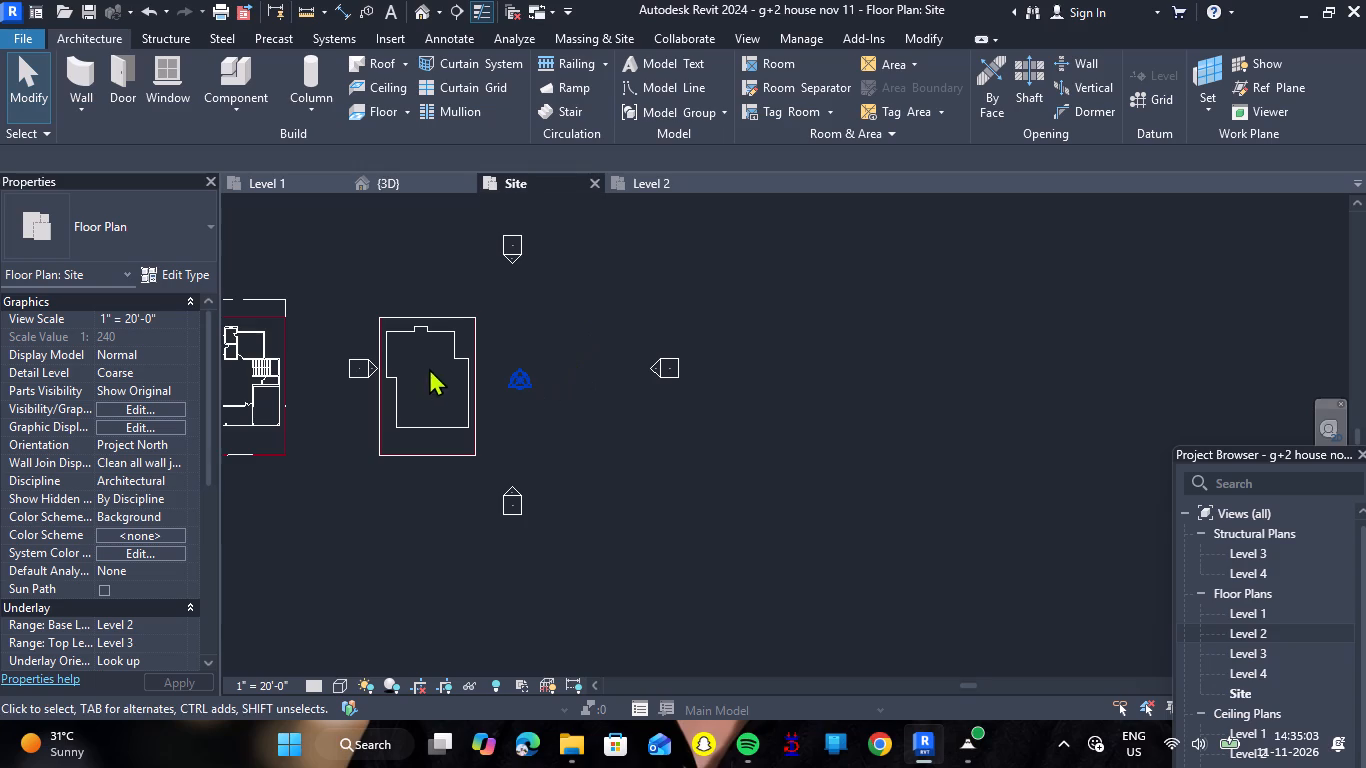
pyautogui.click(624, 183)
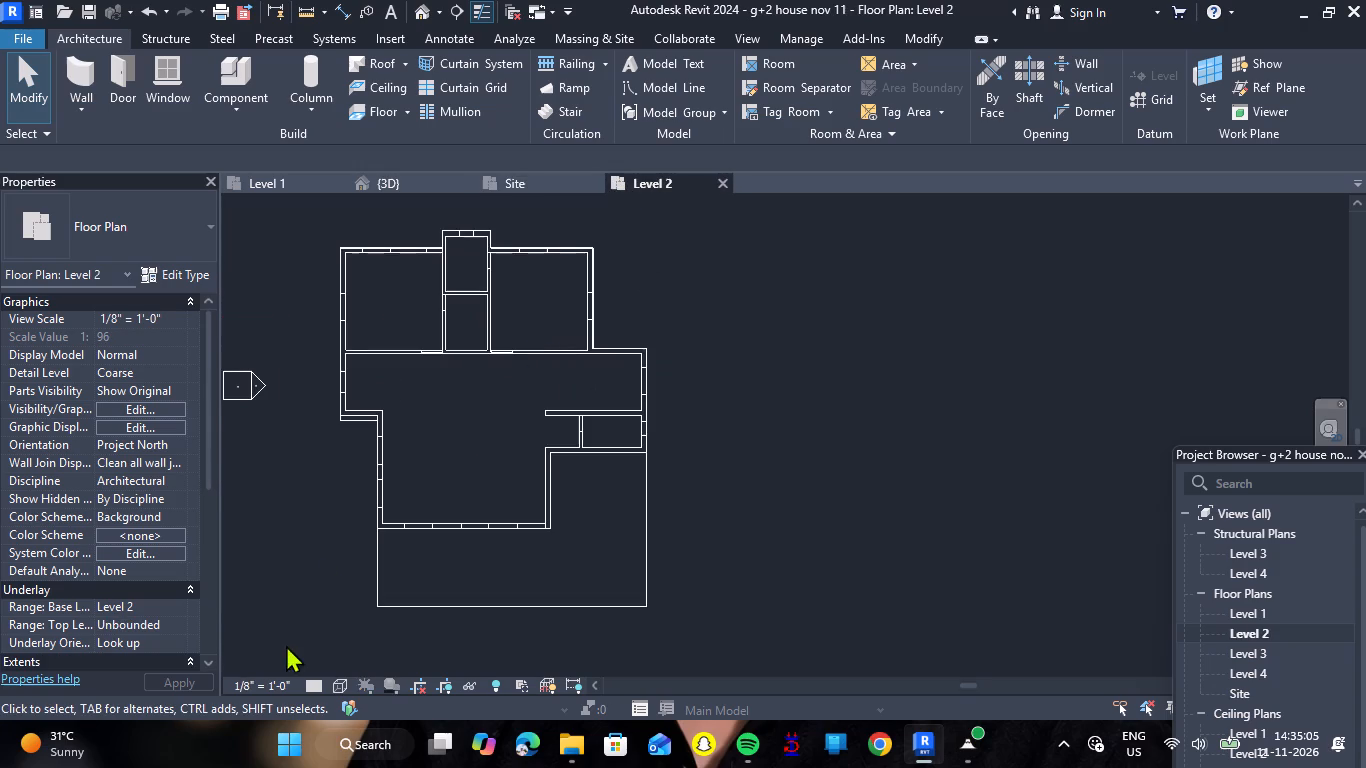
pyautogui.click(353, 677)
pyautogui.click(339, 678)
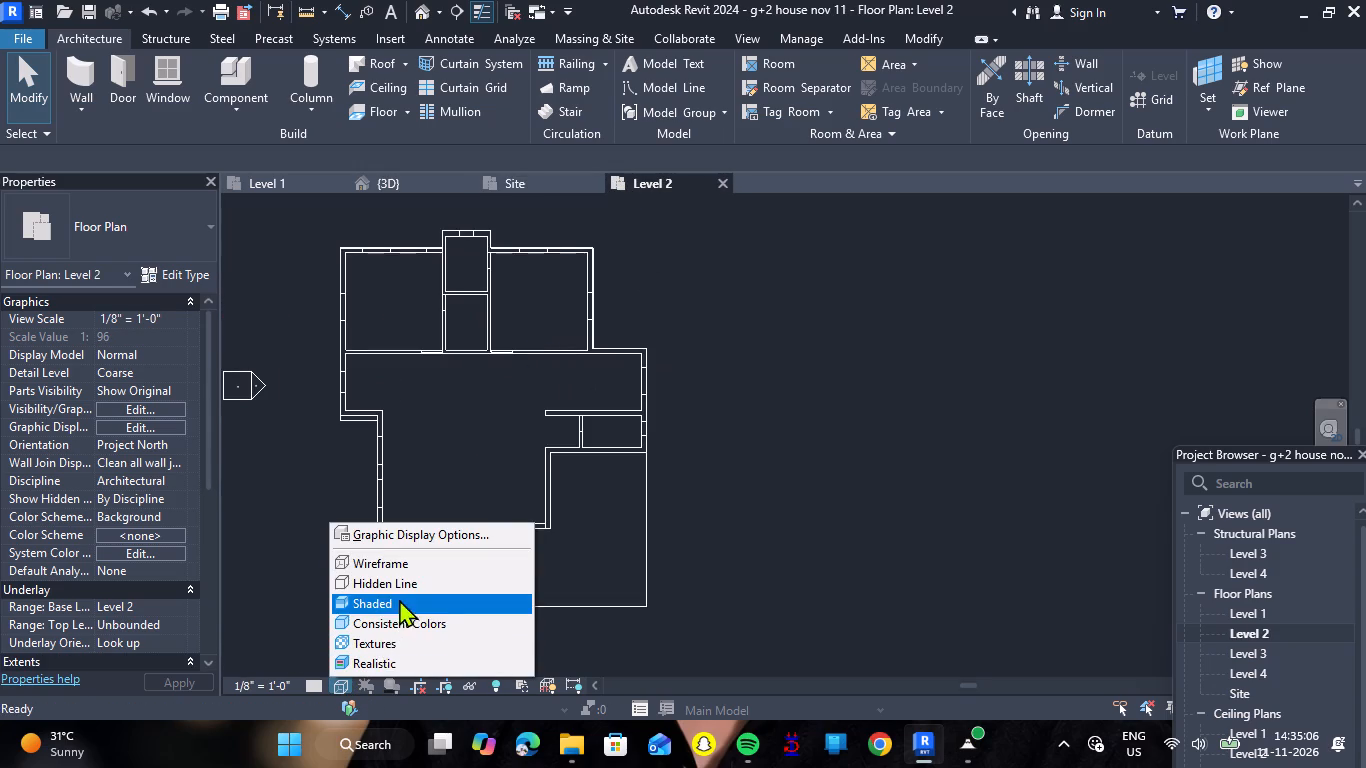
pyautogui.click(413, 586)
pyautogui.scroll(-4, 485, 494)
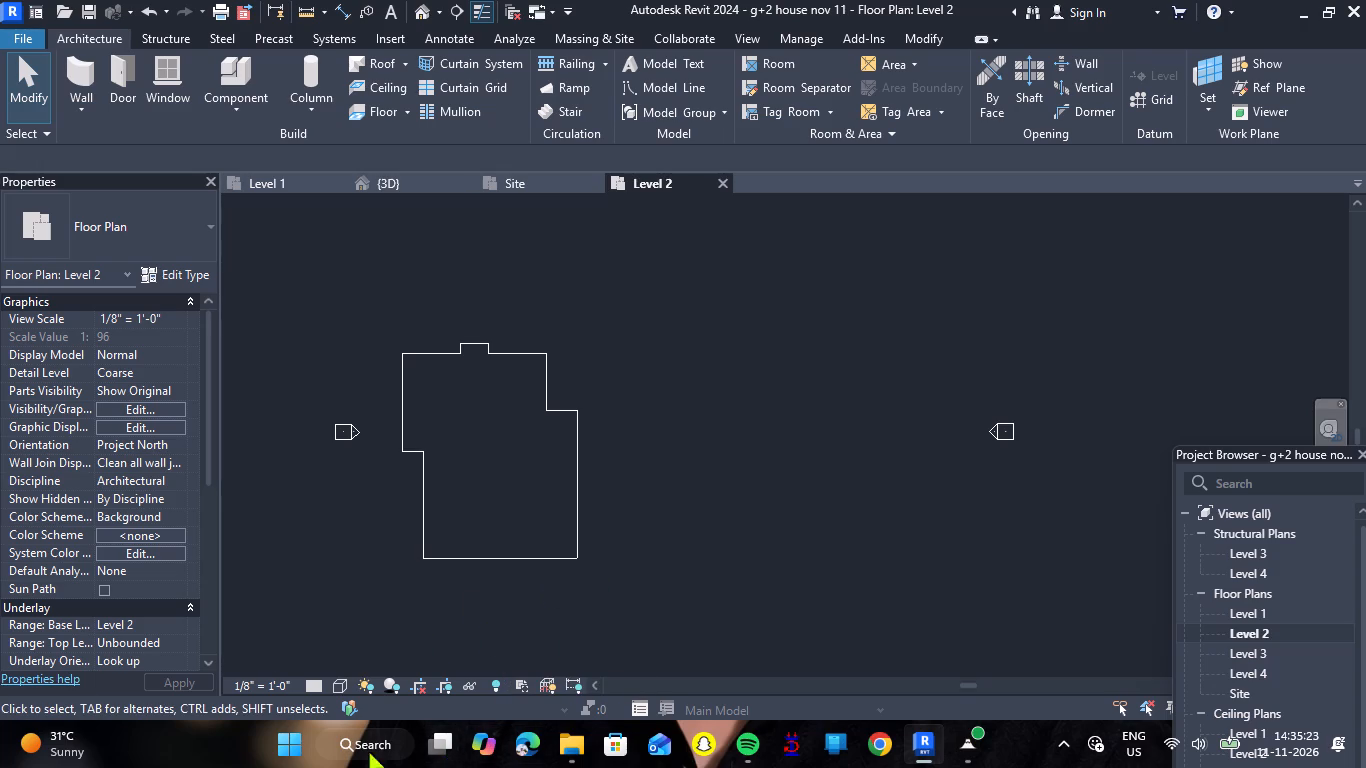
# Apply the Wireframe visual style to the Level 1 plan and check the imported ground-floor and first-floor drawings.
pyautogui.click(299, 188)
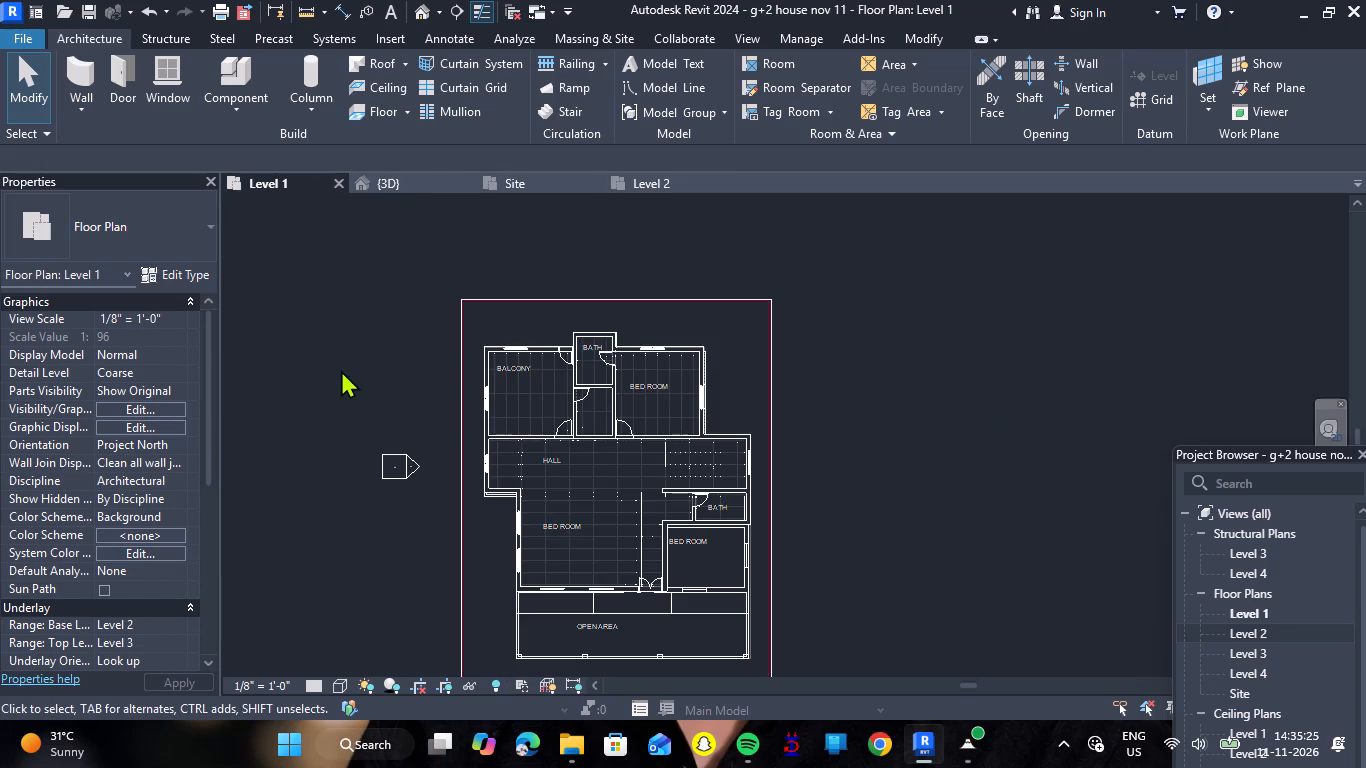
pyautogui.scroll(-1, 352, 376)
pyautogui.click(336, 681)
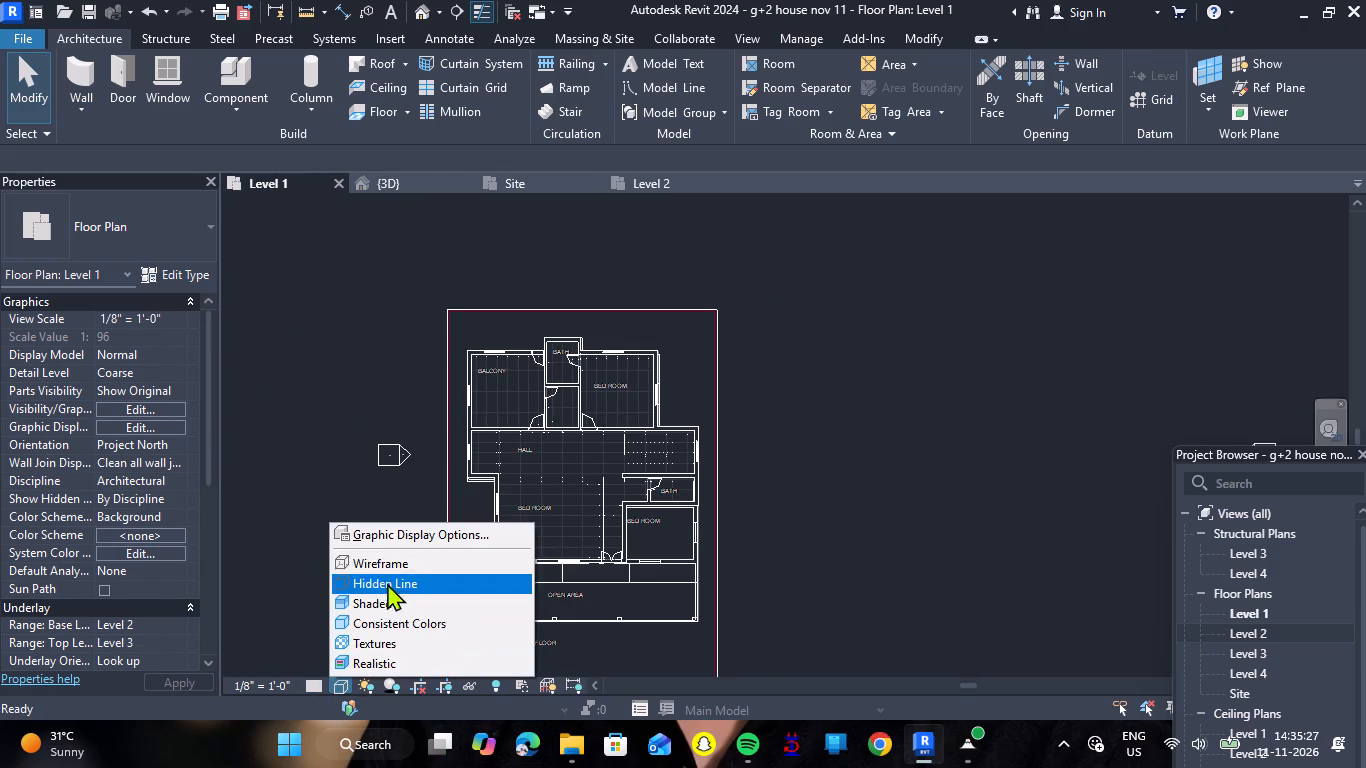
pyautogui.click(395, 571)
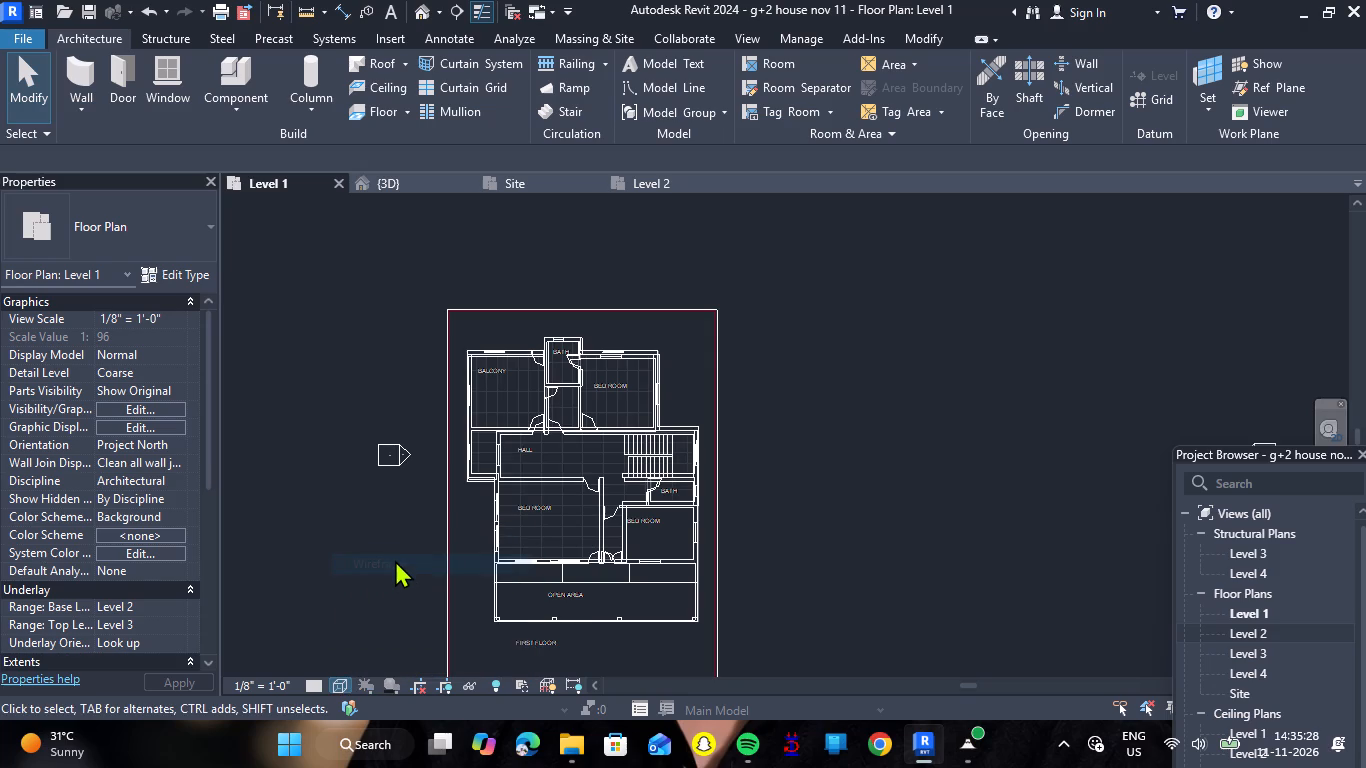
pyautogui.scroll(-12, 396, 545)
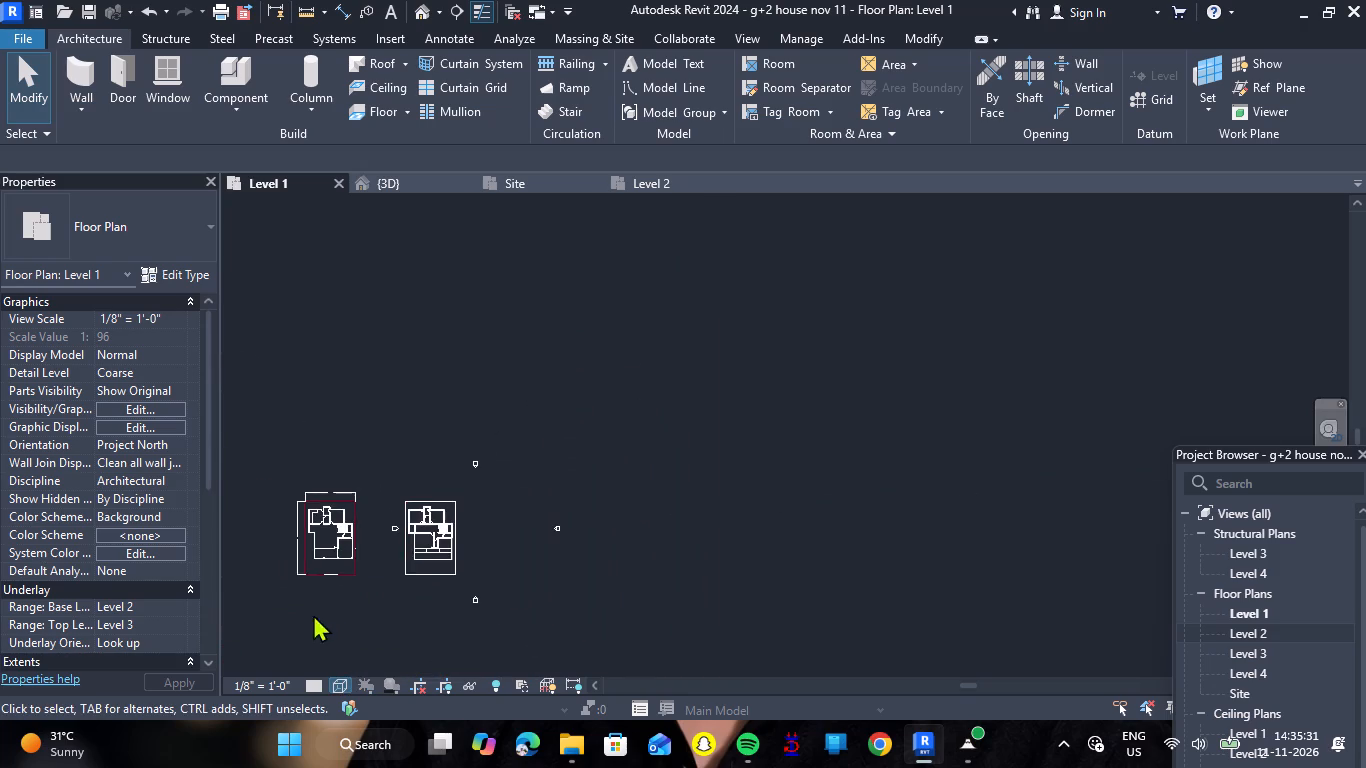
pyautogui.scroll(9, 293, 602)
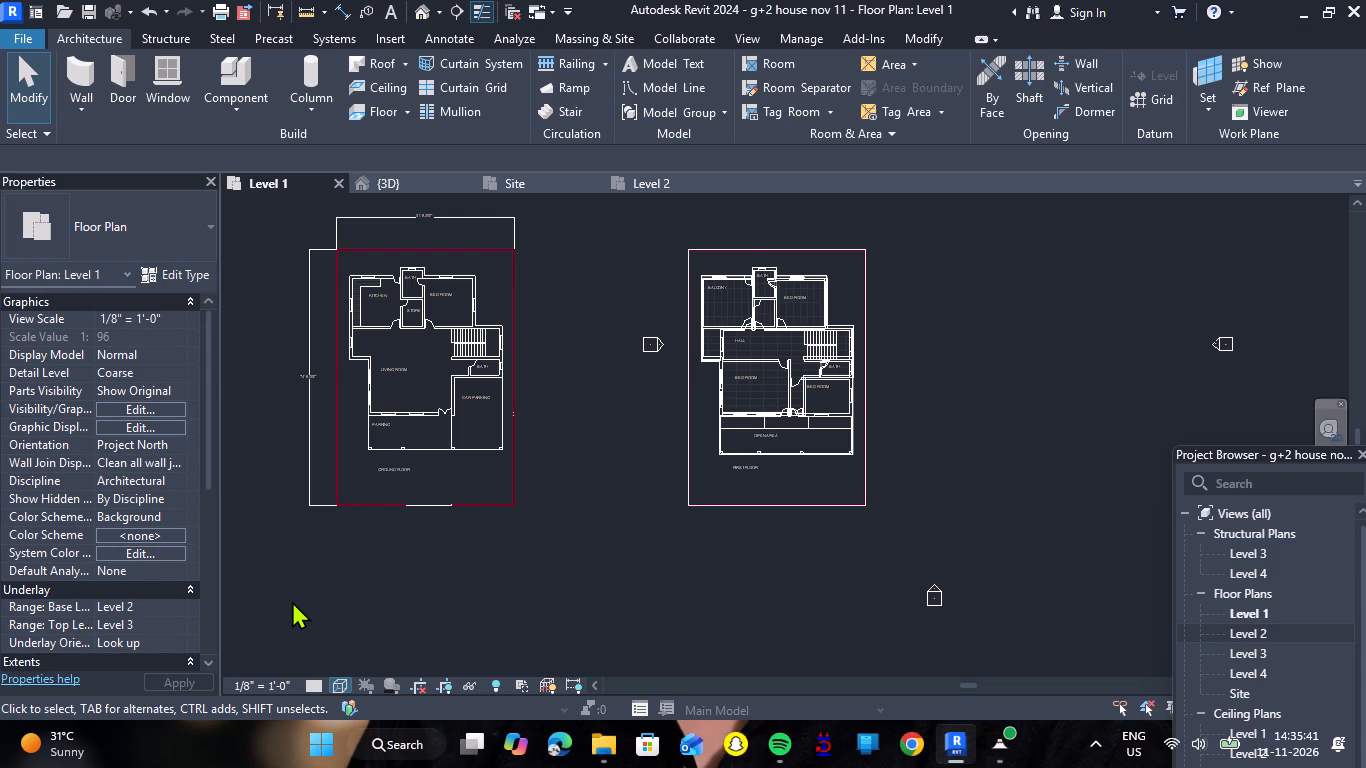
# Set the Level 1 plan's underlay base level to None and apply it.
pyautogui.scroll(-1, 140, 519)
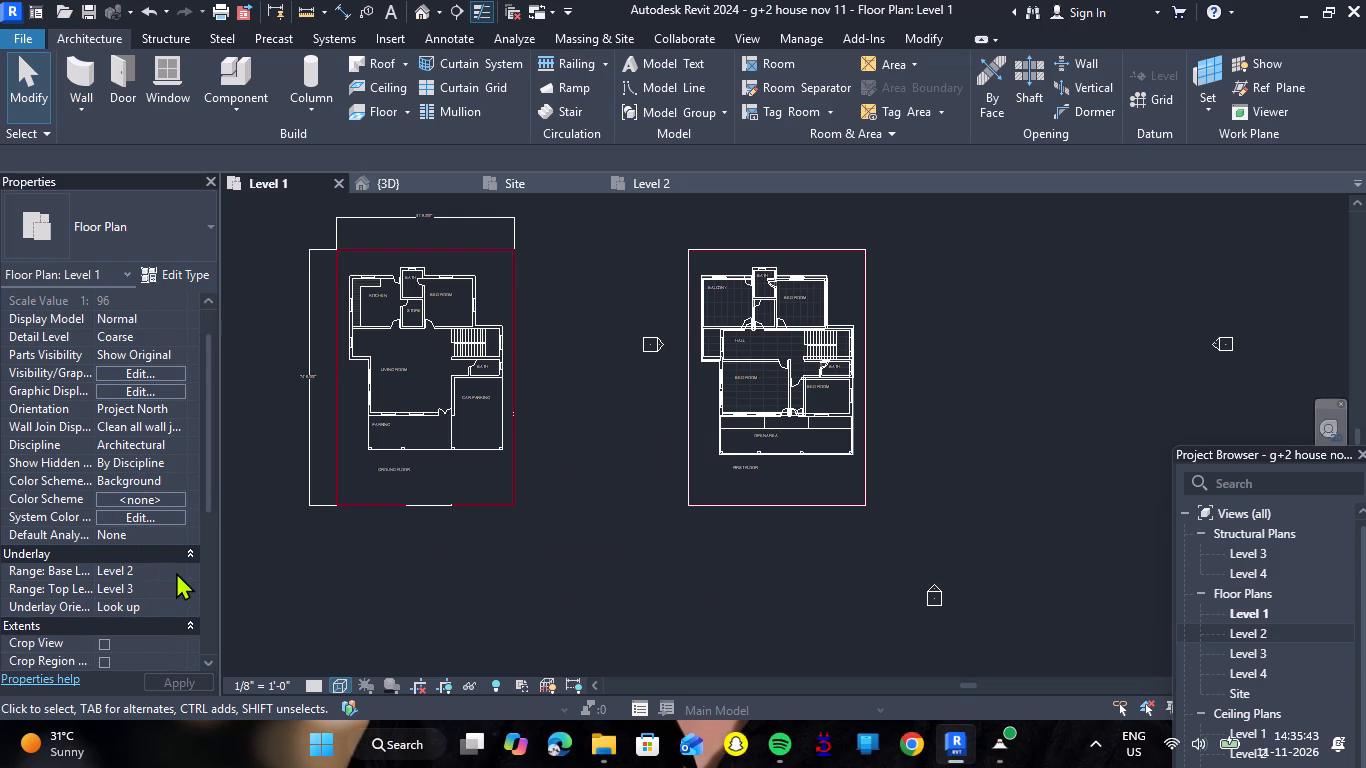
pyautogui.click(176, 571)
pyautogui.click(144, 587)
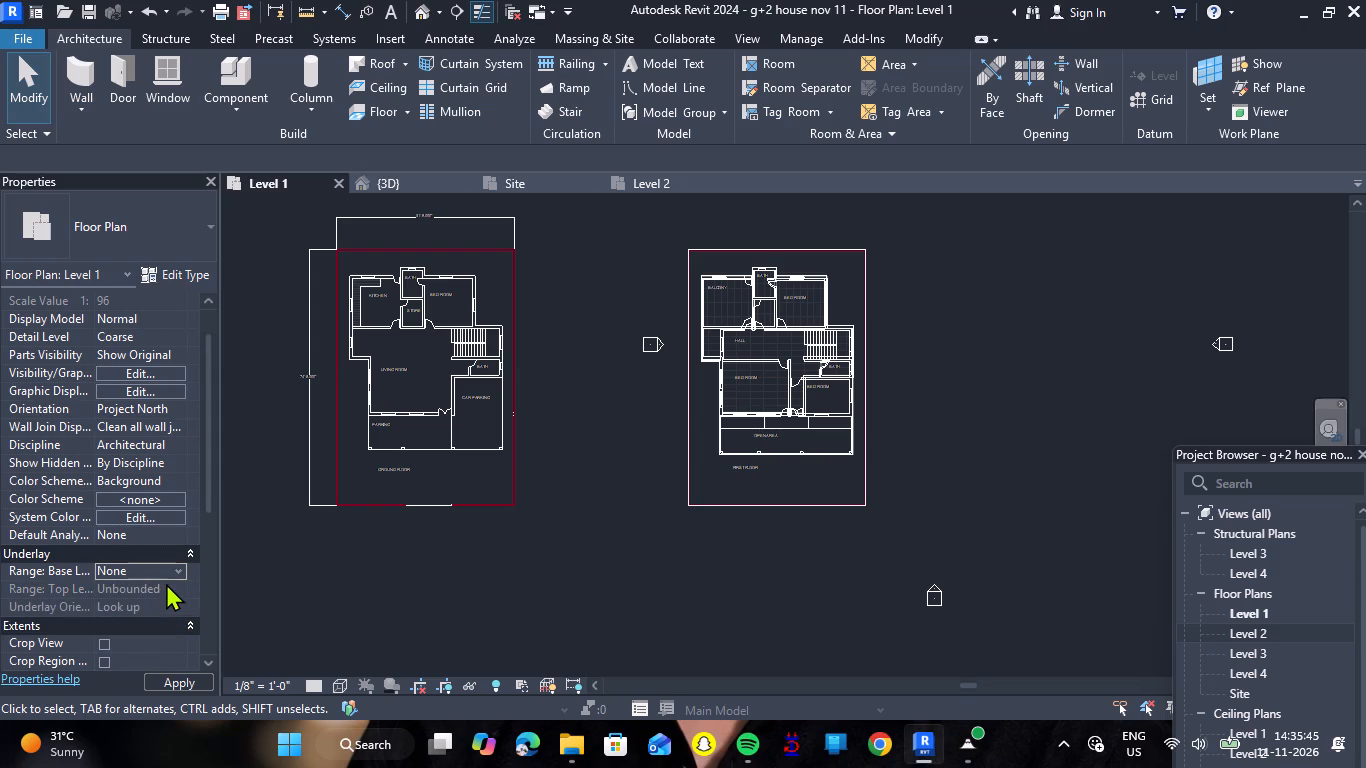
pyautogui.click(174, 678)
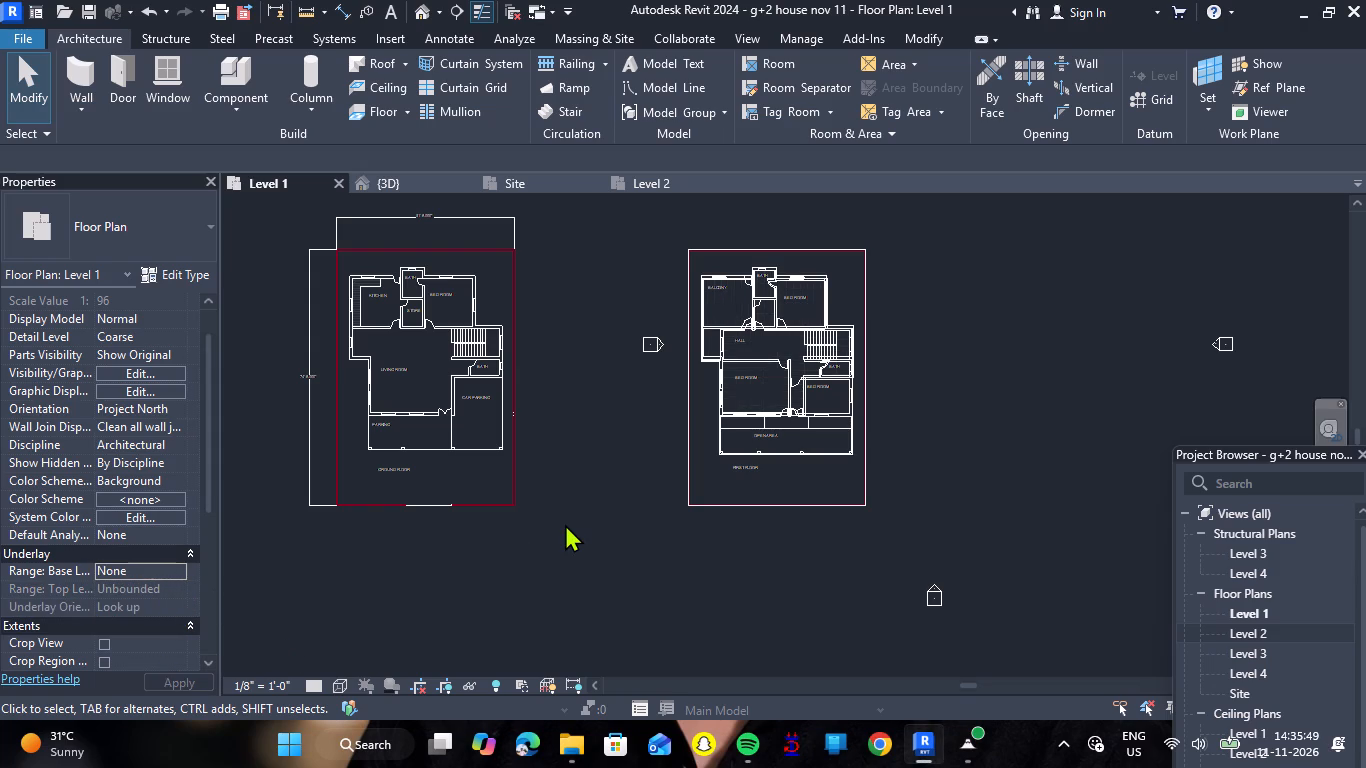
# Set the Level 1 plan's visual style to Hidden Line and dismiss the save reminder without saving.
pyautogui.click(348, 685)
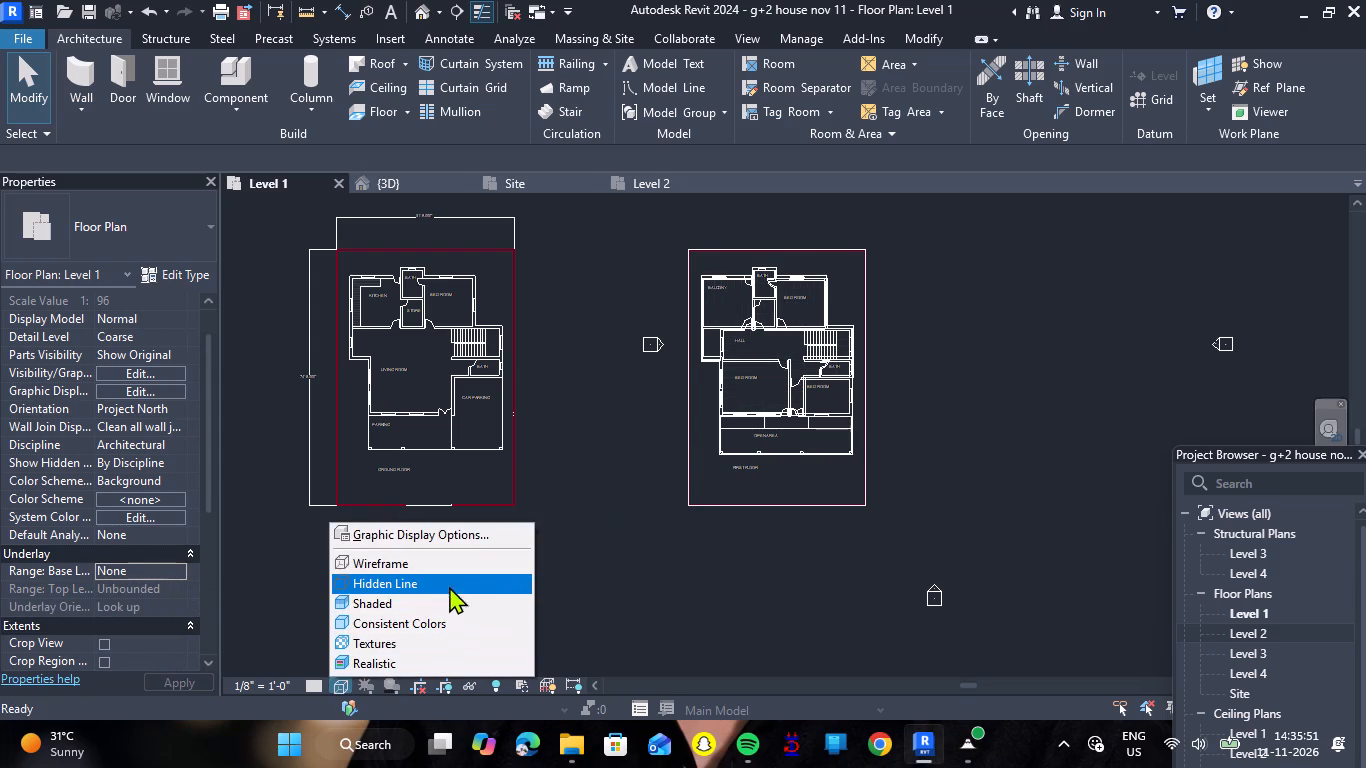
pyautogui.click(447, 576)
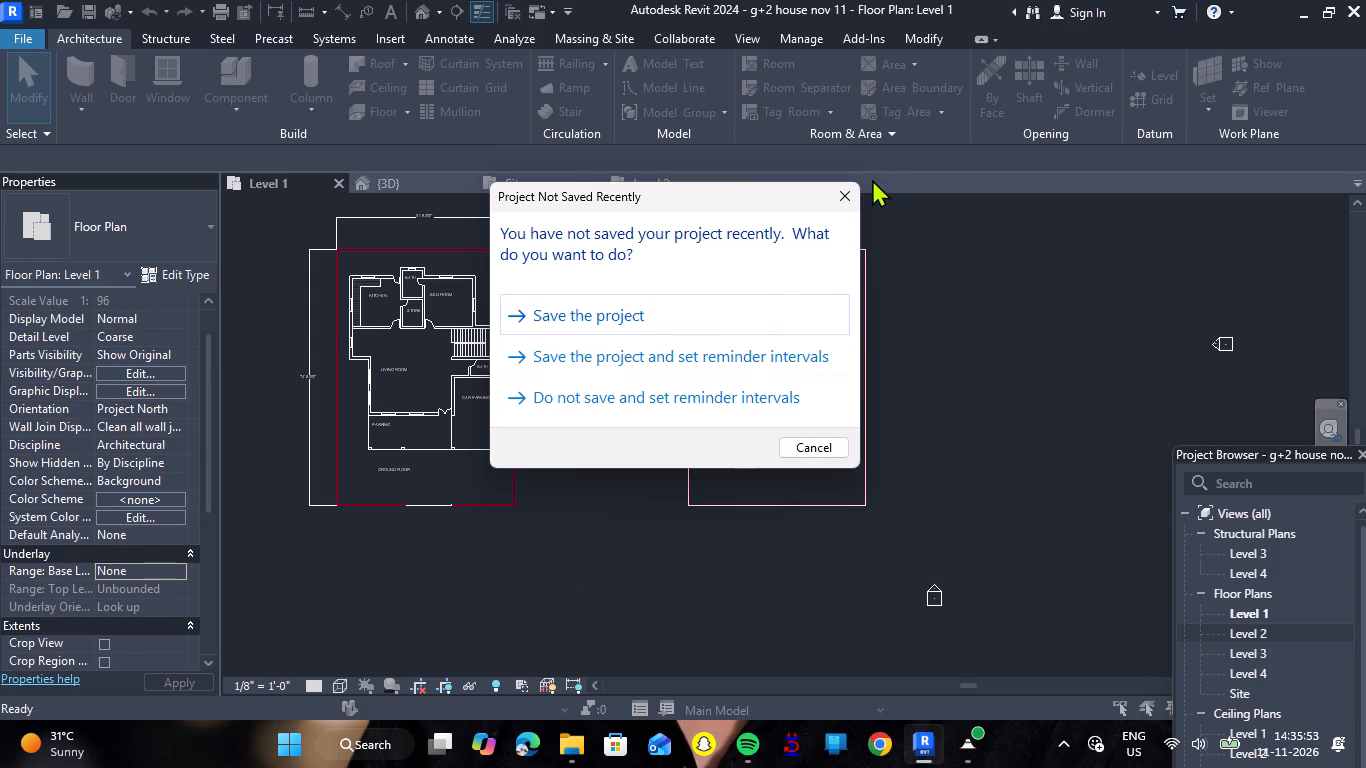
pyautogui.click(858, 187)
pyautogui.scroll(5, 886, 291)
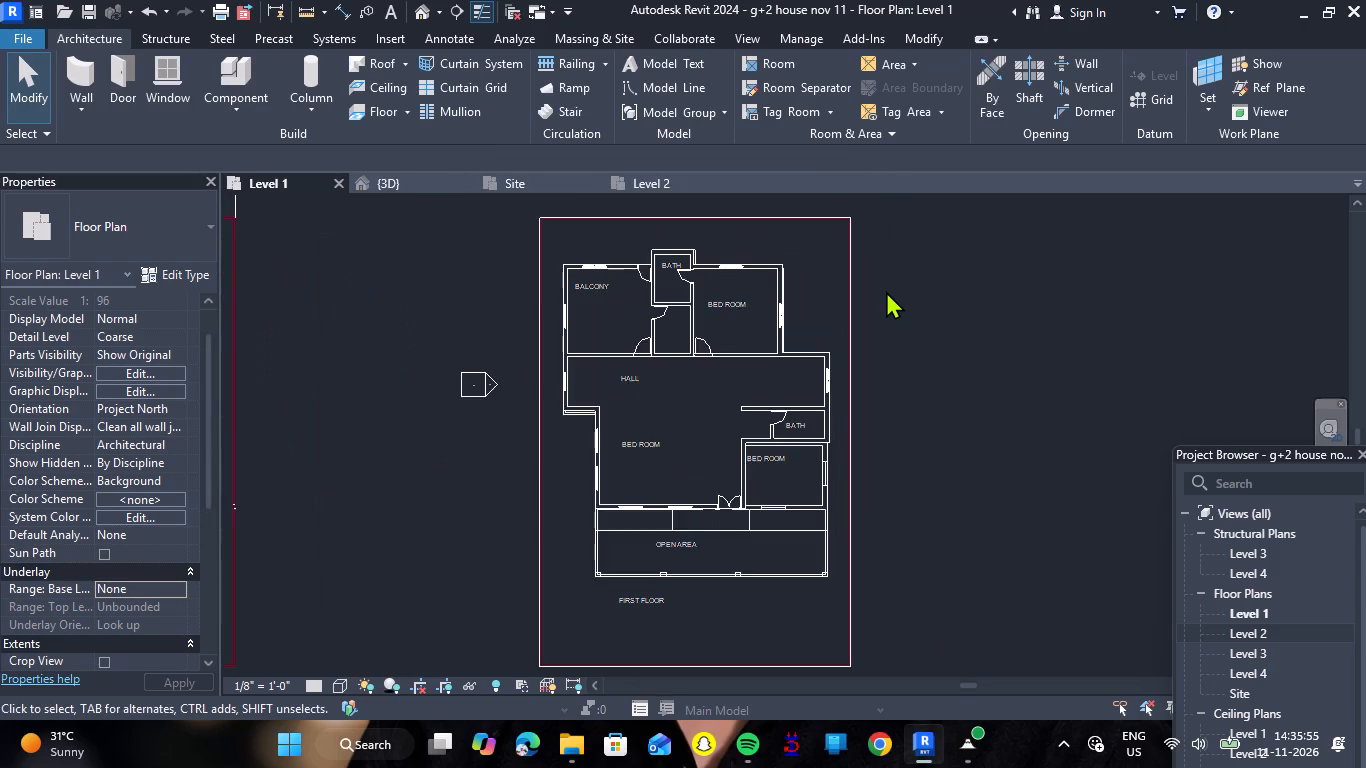
pyautogui.scroll(1, 865, 375)
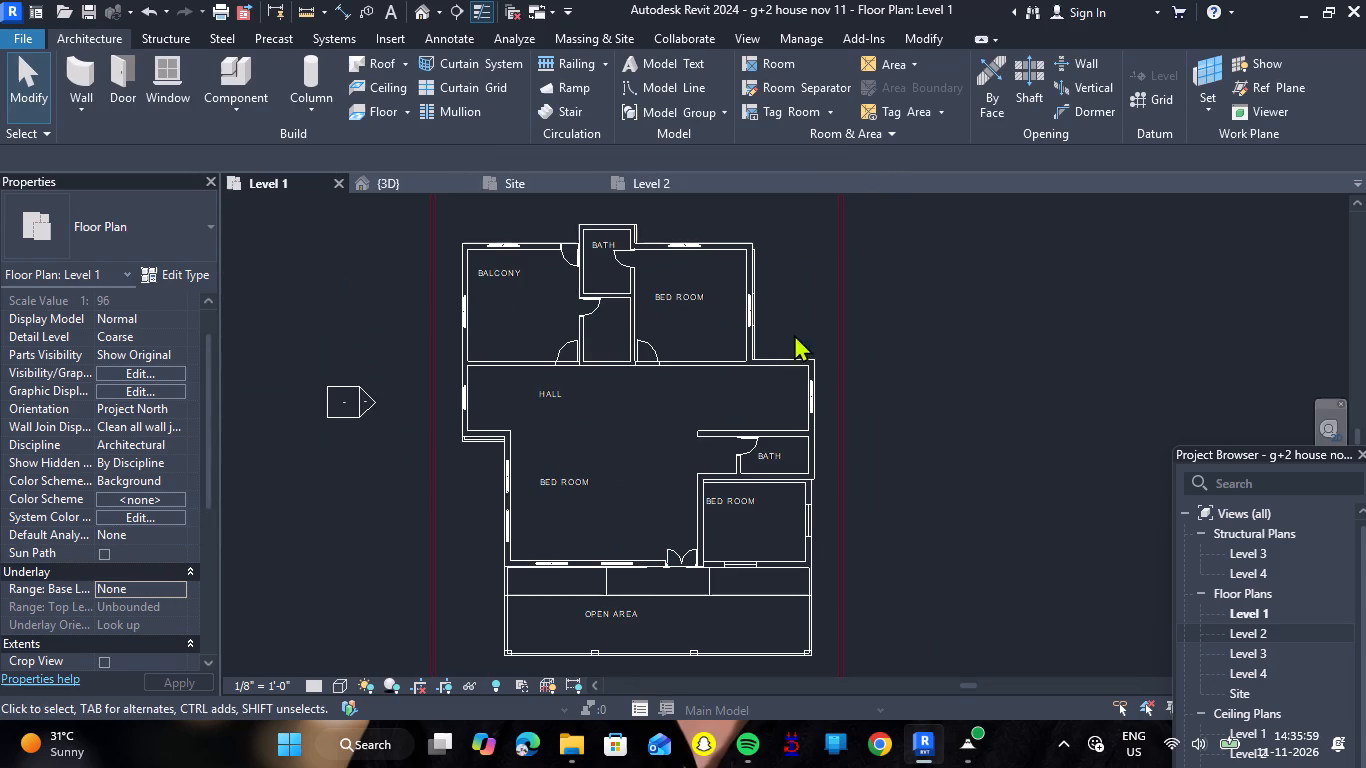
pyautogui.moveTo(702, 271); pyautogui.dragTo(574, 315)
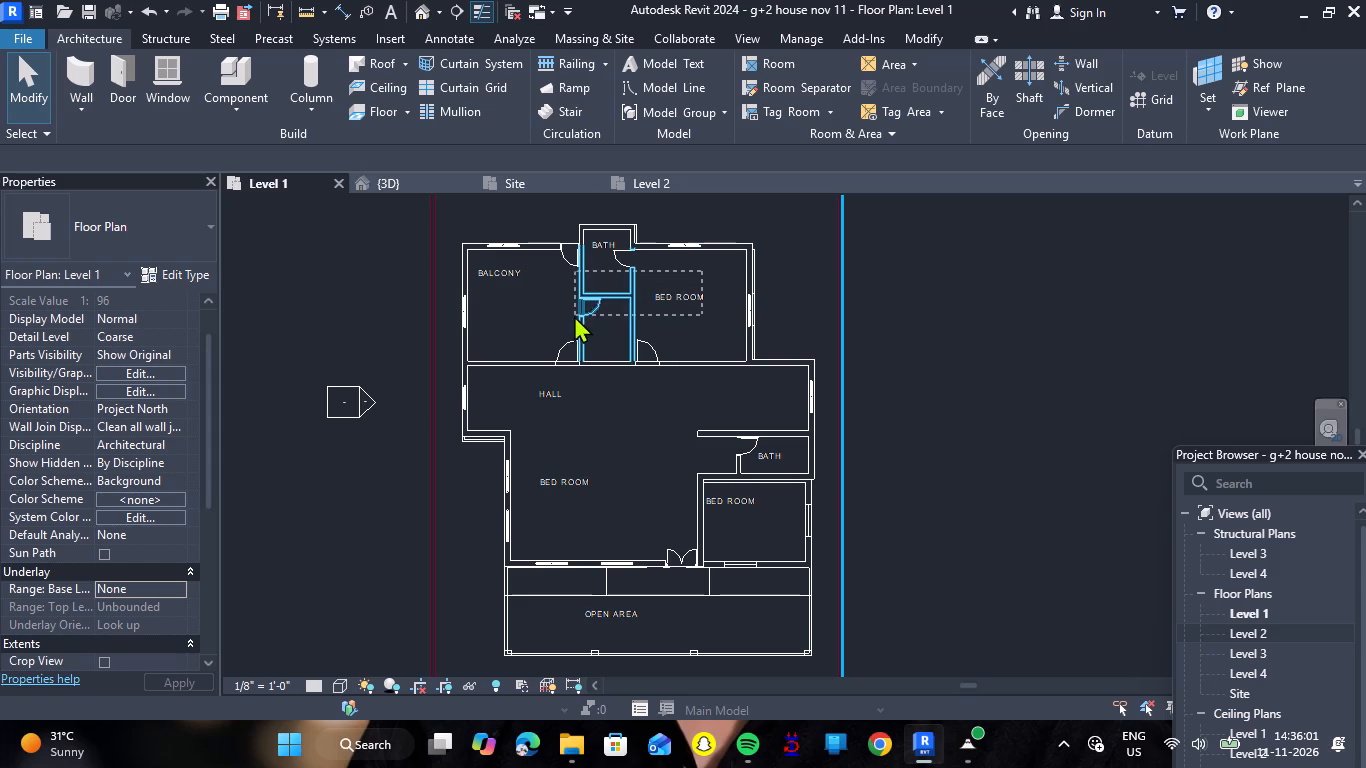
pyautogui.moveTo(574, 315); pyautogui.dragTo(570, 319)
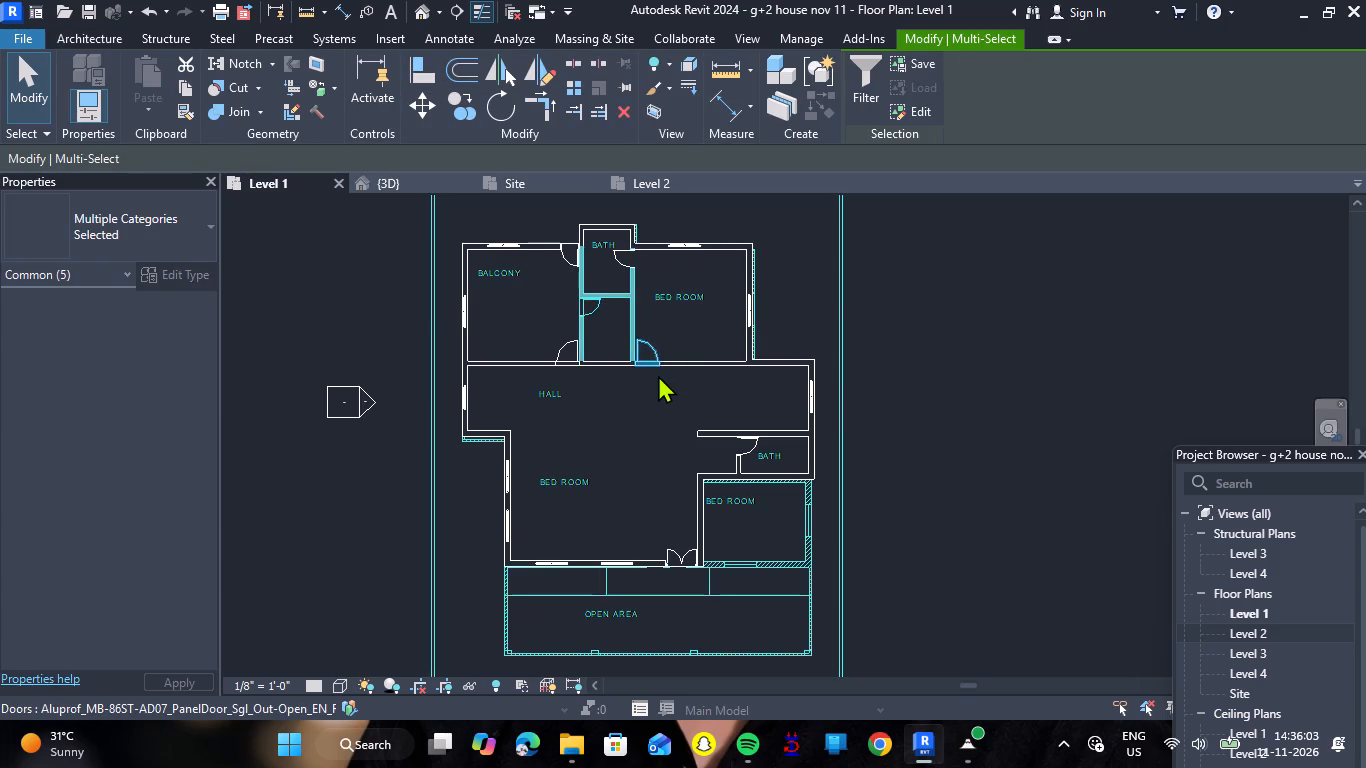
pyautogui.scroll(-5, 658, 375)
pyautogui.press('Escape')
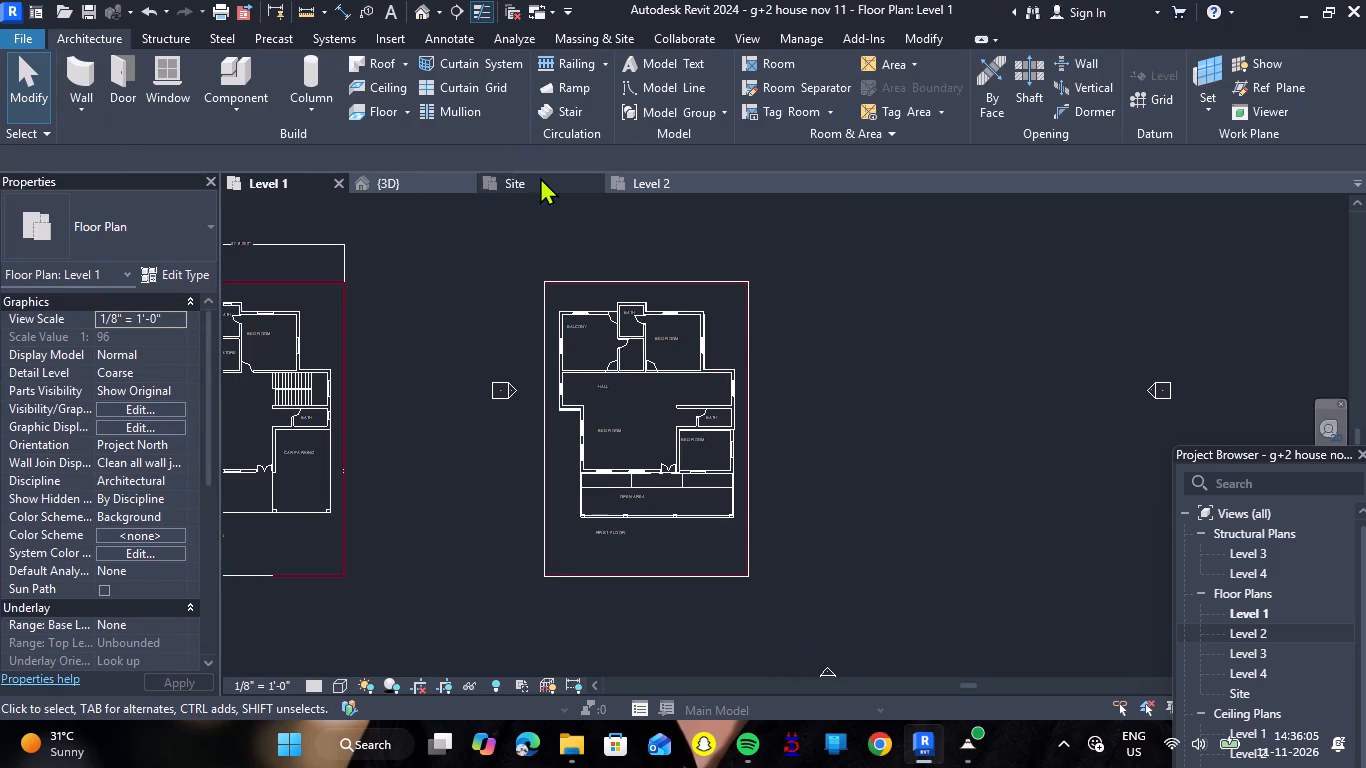
# Set the Site plan's visual style to Wireframe.
pyautogui.click(540, 185)
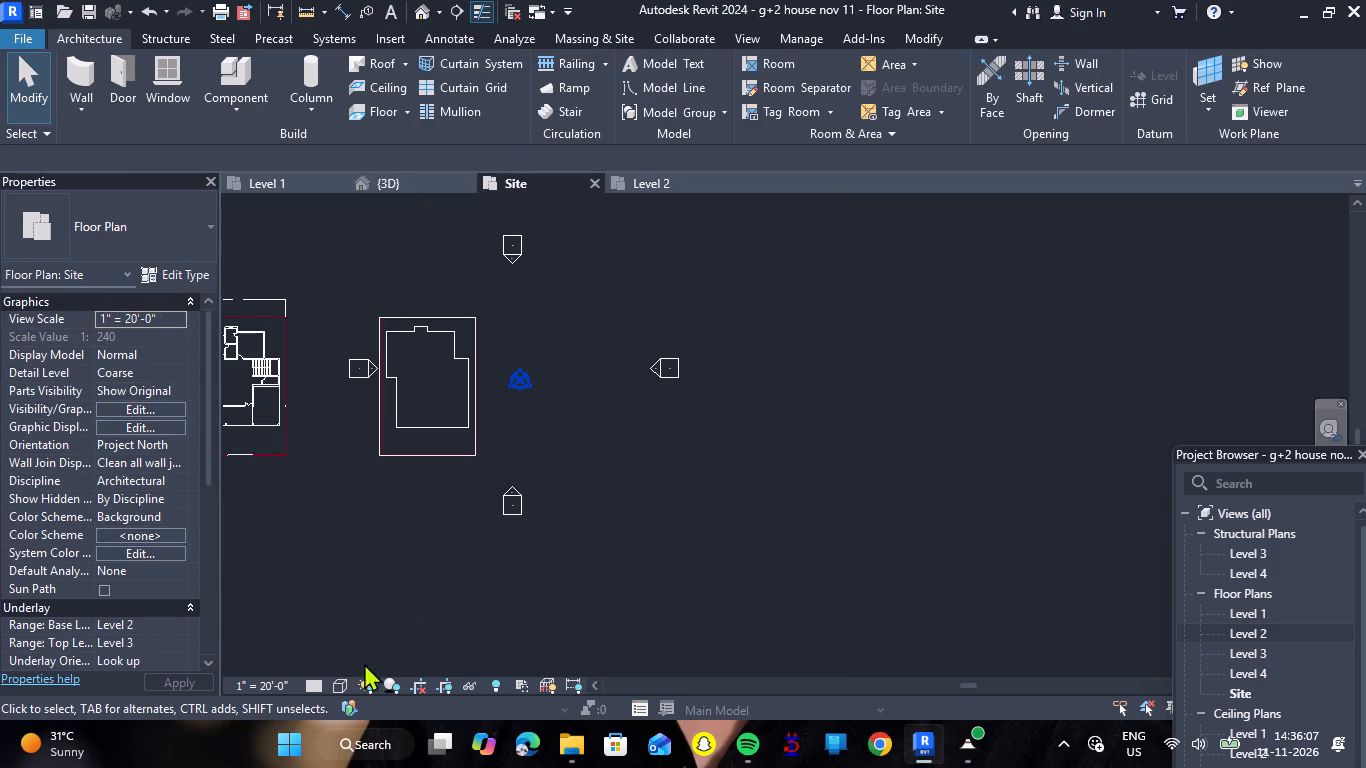
pyautogui.click(332, 685)
pyautogui.click(393, 564)
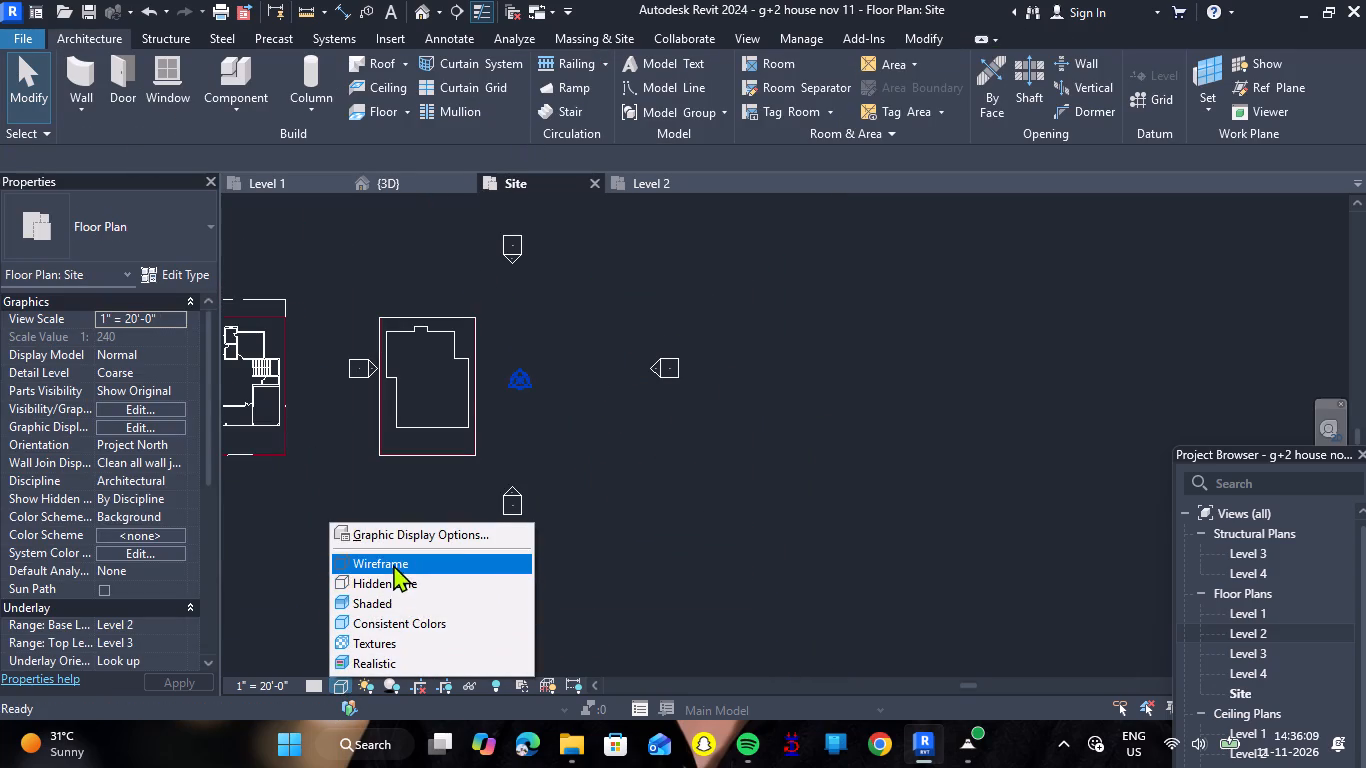
pyautogui.scroll(12, 415, 374)
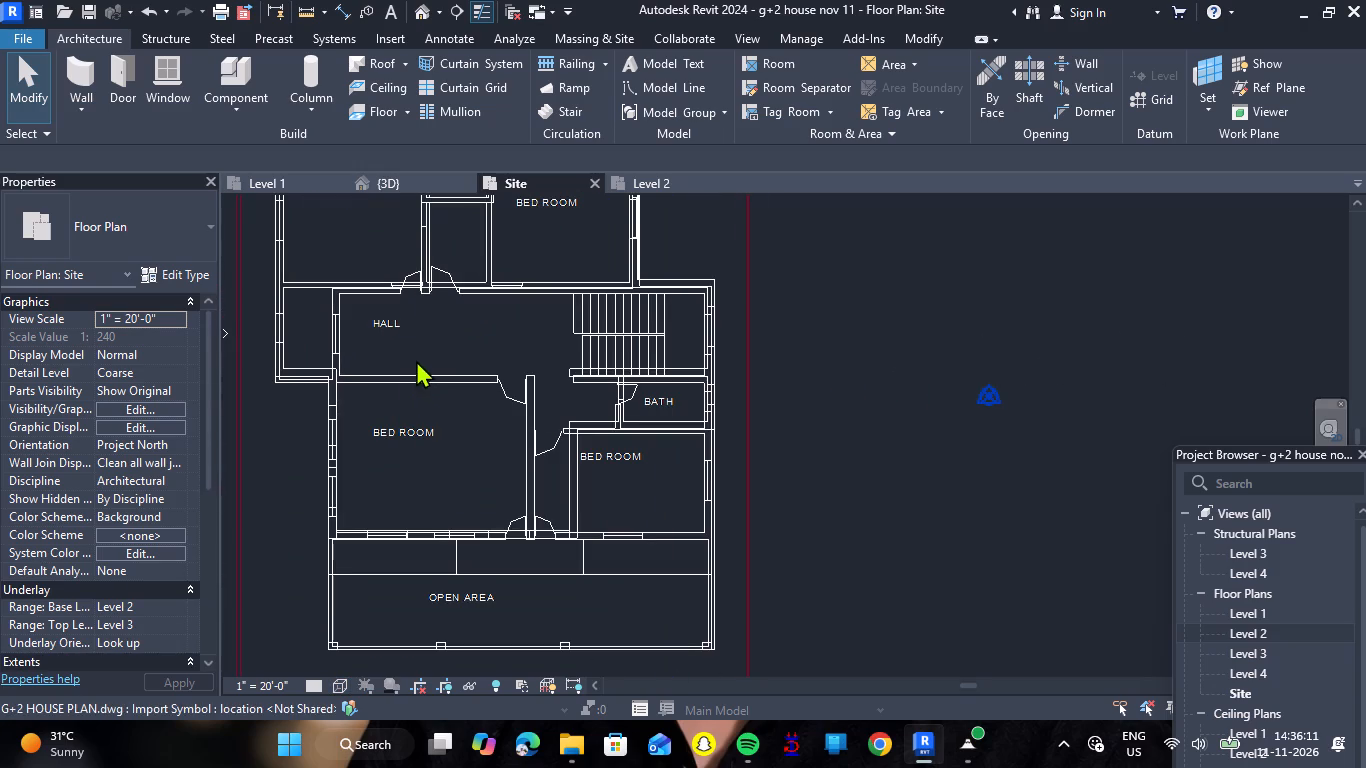
# Move the imported G+2 HOUSE PLAN drawing in the Site plan to the west, clear of the building and its site boundary.
pyautogui.moveTo(517, 244); pyautogui.dragTo(472, 243)
pyautogui.scroll(-5, 476, 316)
pyautogui.press('Escape')
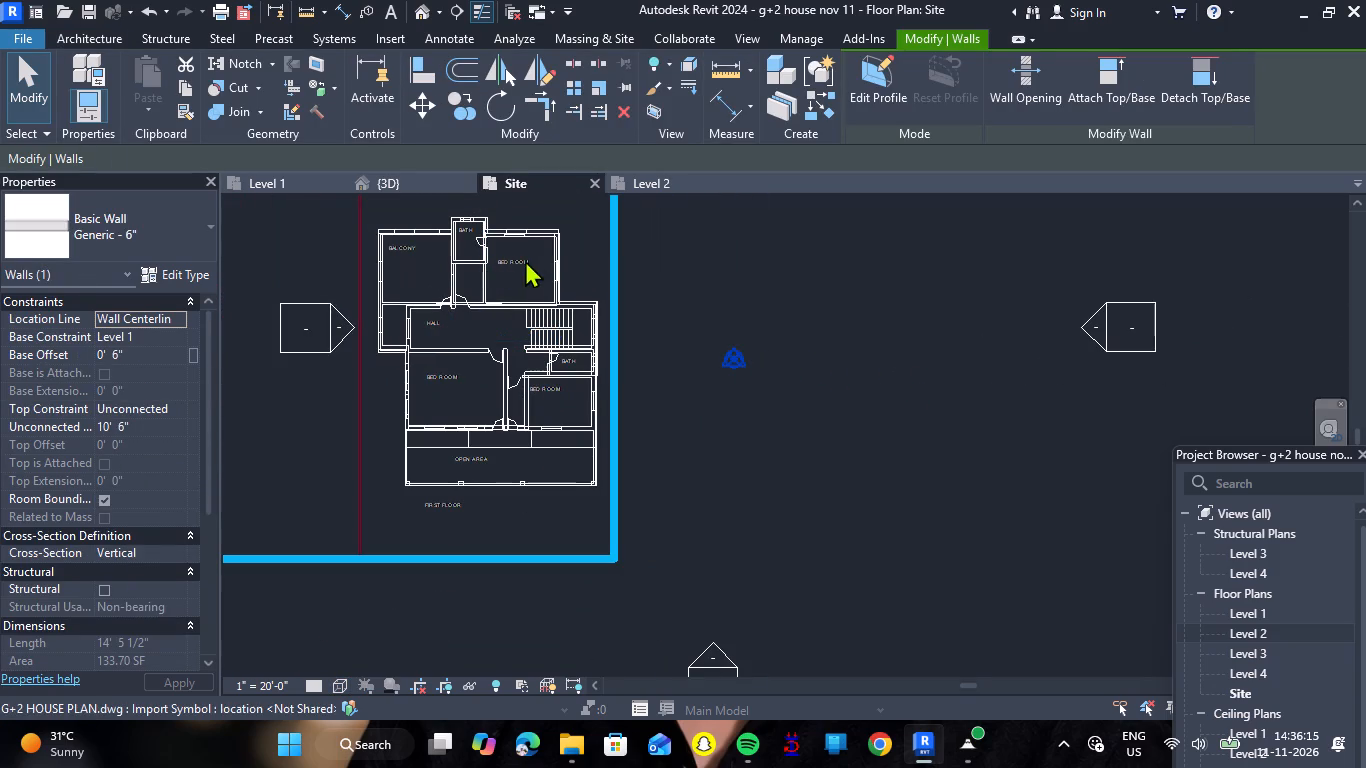
pyautogui.moveTo(515, 274); pyautogui.dragTo(451, 284)
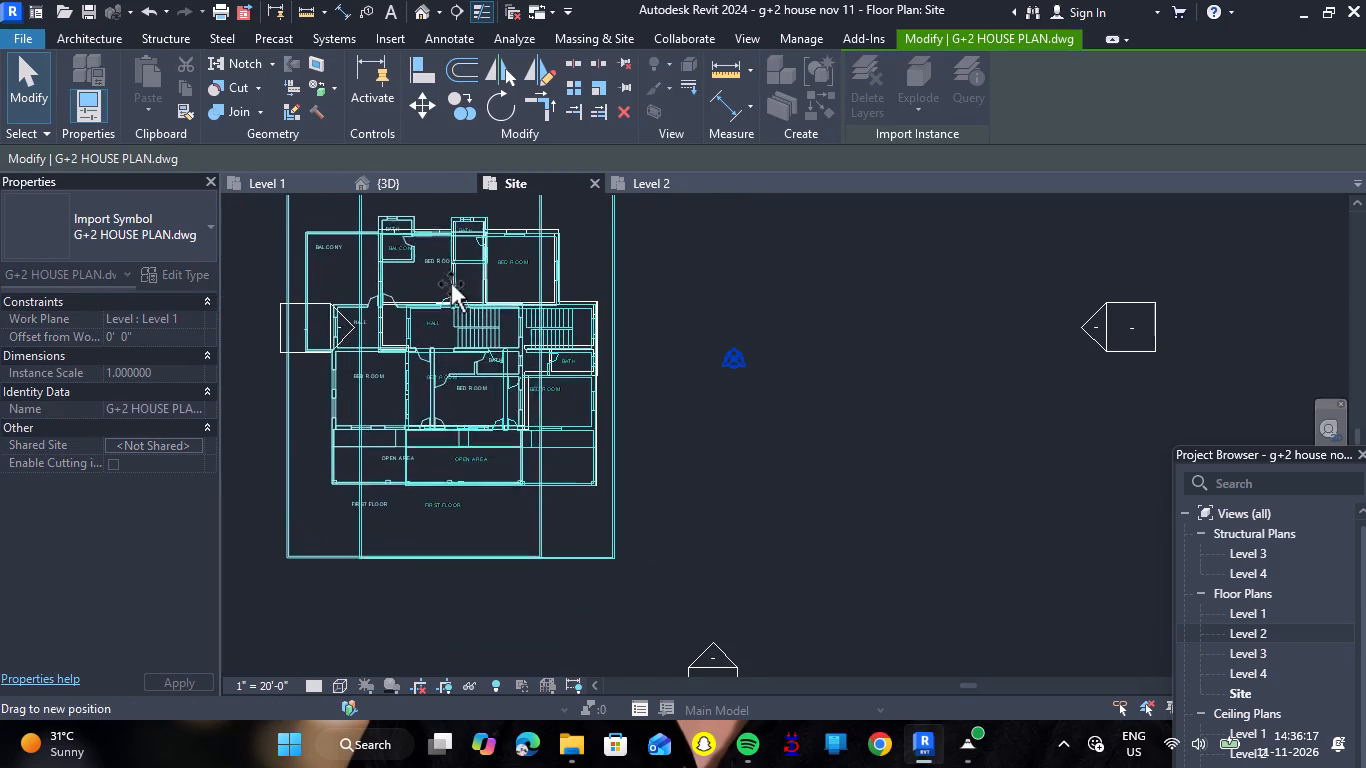
pyautogui.moveTo(451, 284); pyautogui.dragTo(896, 319)
pyautogui.scroll(-4, 896, 319)
pyautogui.moveTo(896, 319); pyautogui.dragTo(478, 322)
pyautogui.scroll(-1, 896, 319)
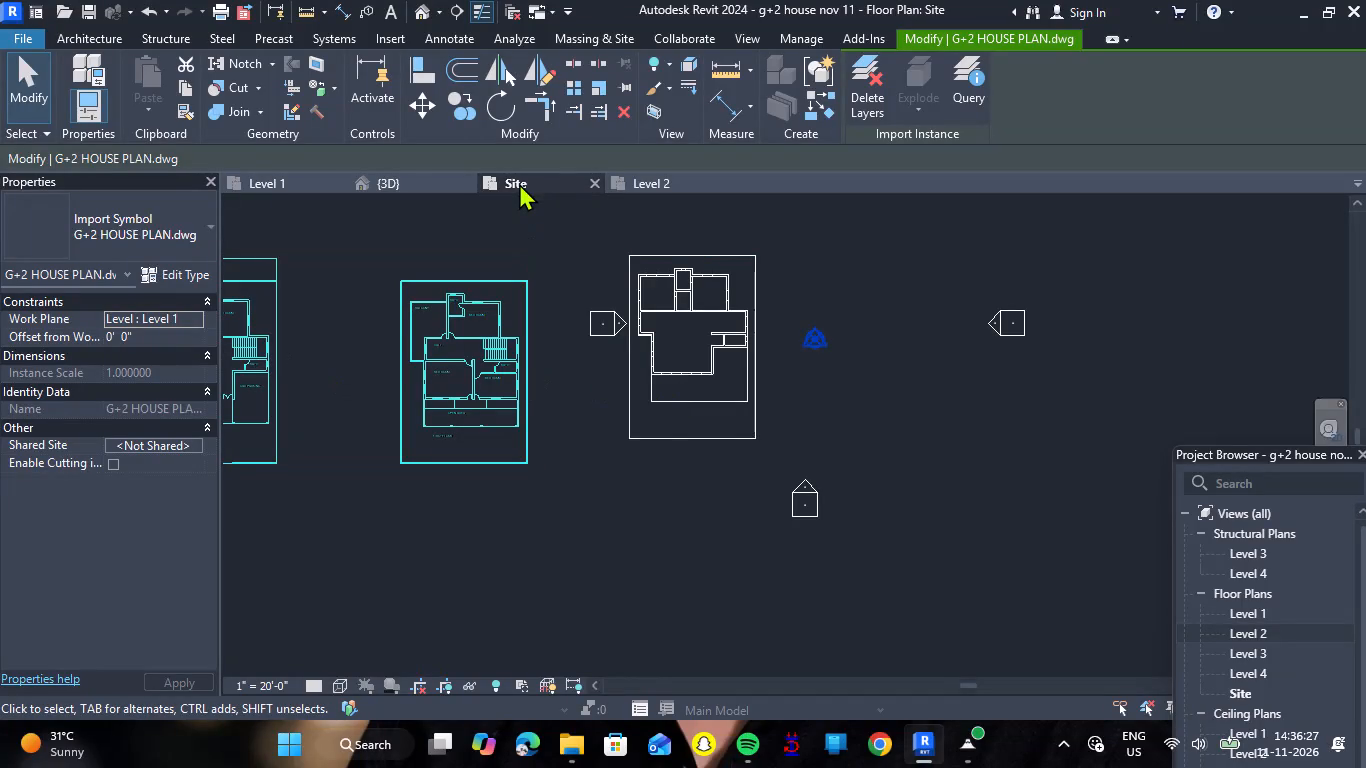
# Examine the Level 2 and Site plans for the imported drawing's placement relative to the building and toposolid.
pyautogui.click(638, 182)
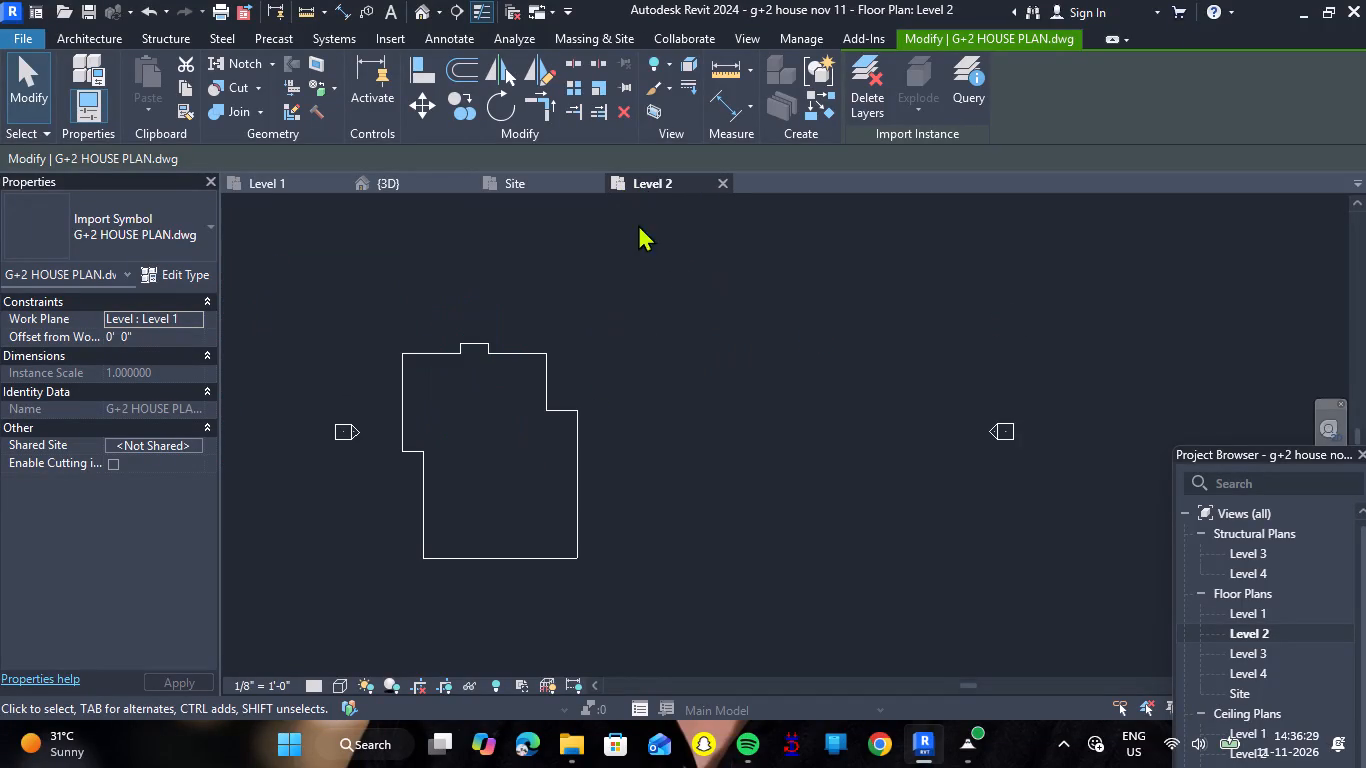
pyautogui.scroll(-6, 640, 334)
pyautogui.scroll(4, 637, 356)
pyautogui.click(565, 176)
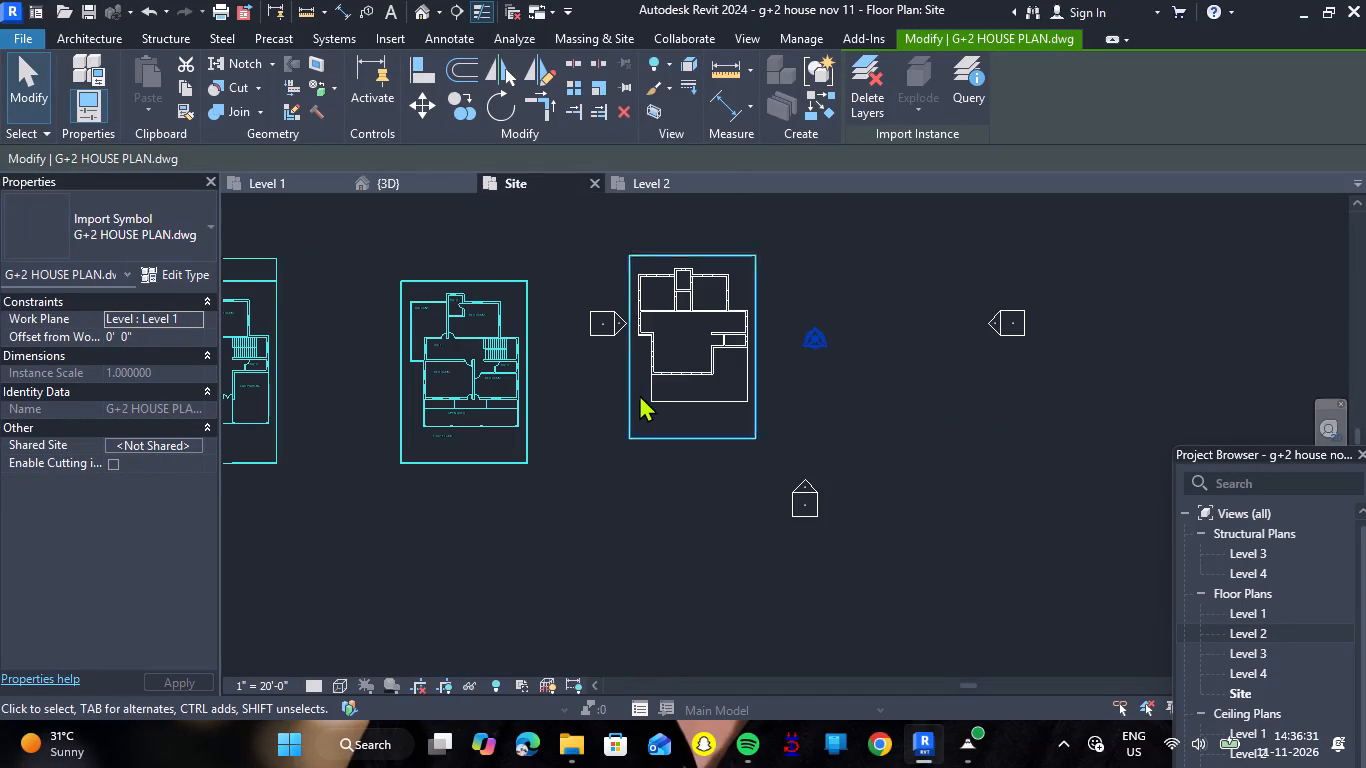
pyautogui.scroll(-7, 612, 390)
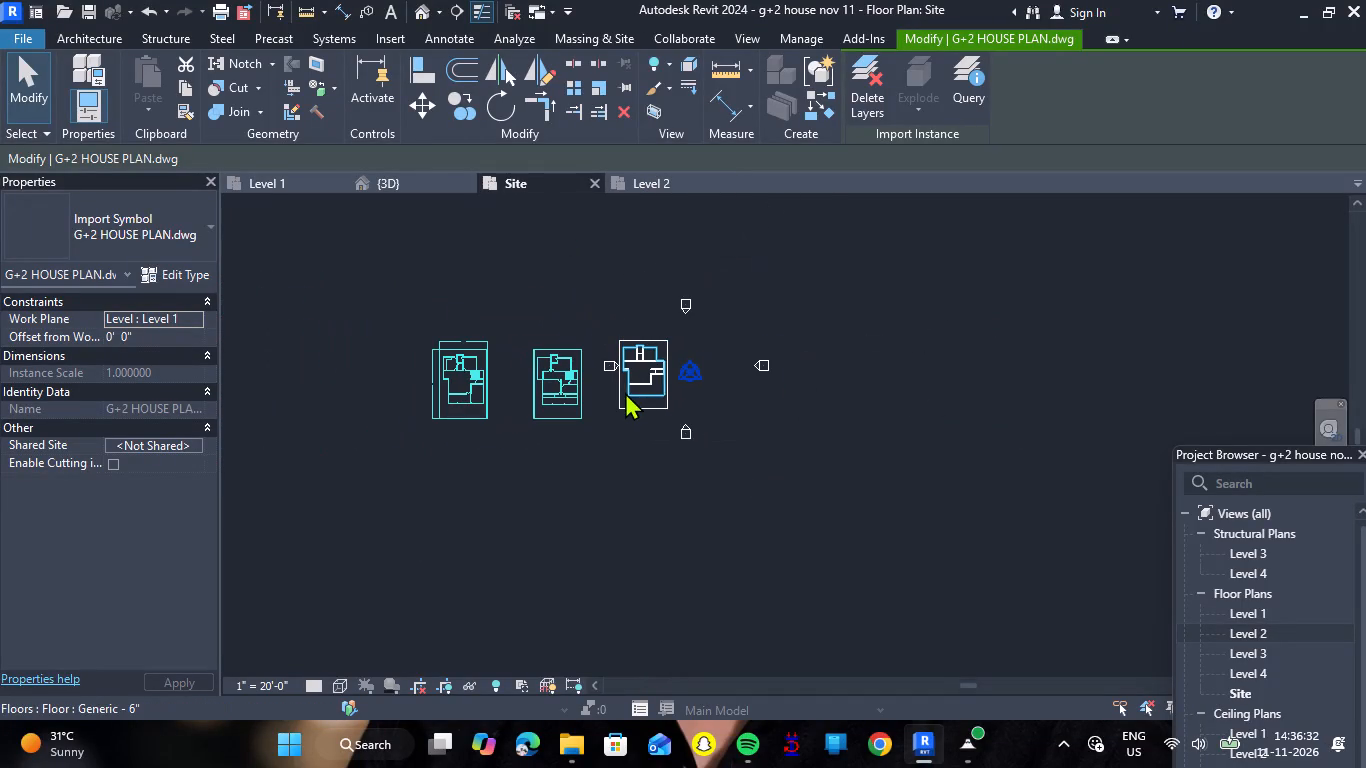
pyautogui.scroll(7, 645, 395)
pyautogui.press('Escape')
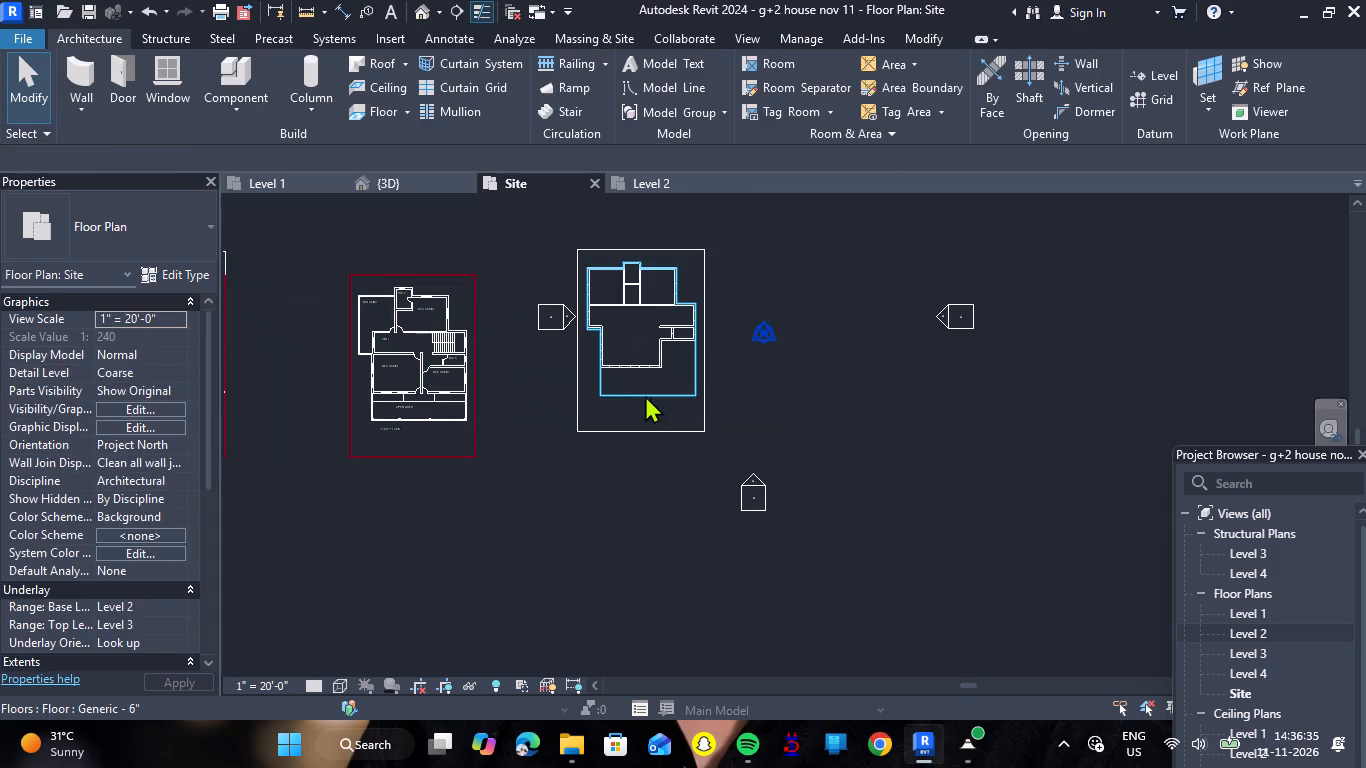
pyautogui.click(665, 429)
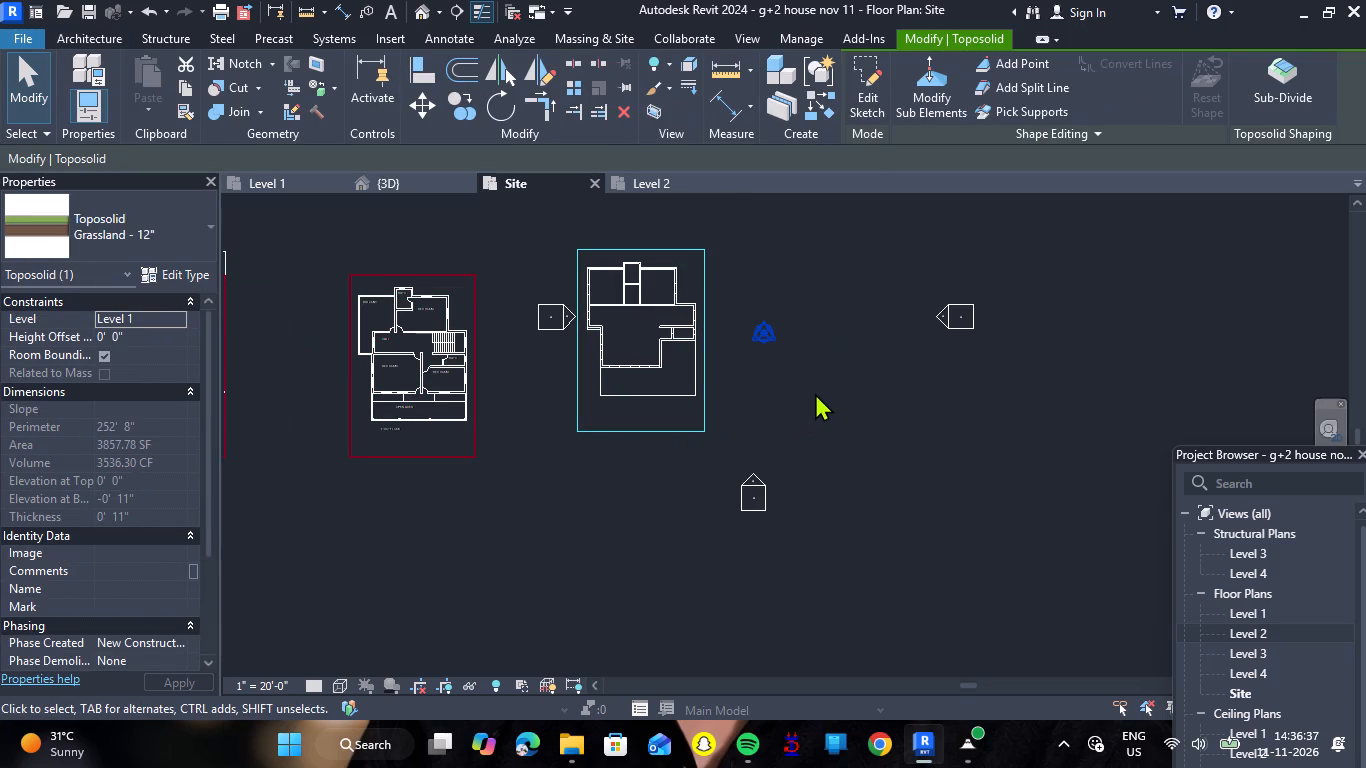
pyautogui.press('Escape')
pyautogui.press('Escape')
pyautogui.scroll(-6, 521, 423)
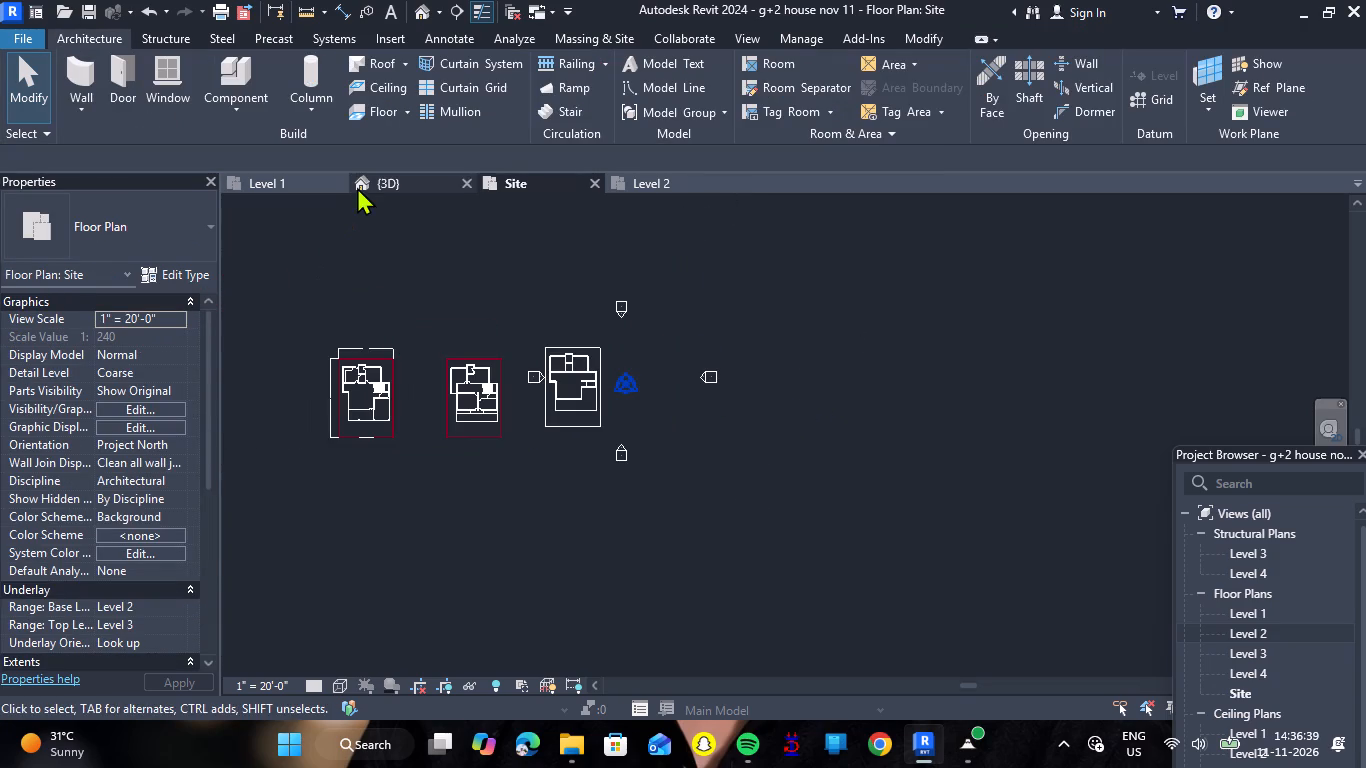
# Examine the building, levels and moved drawings in the 3D view.
pyautogui.click(368, 186)
pyautogui.scroll(-11, 618, 350)
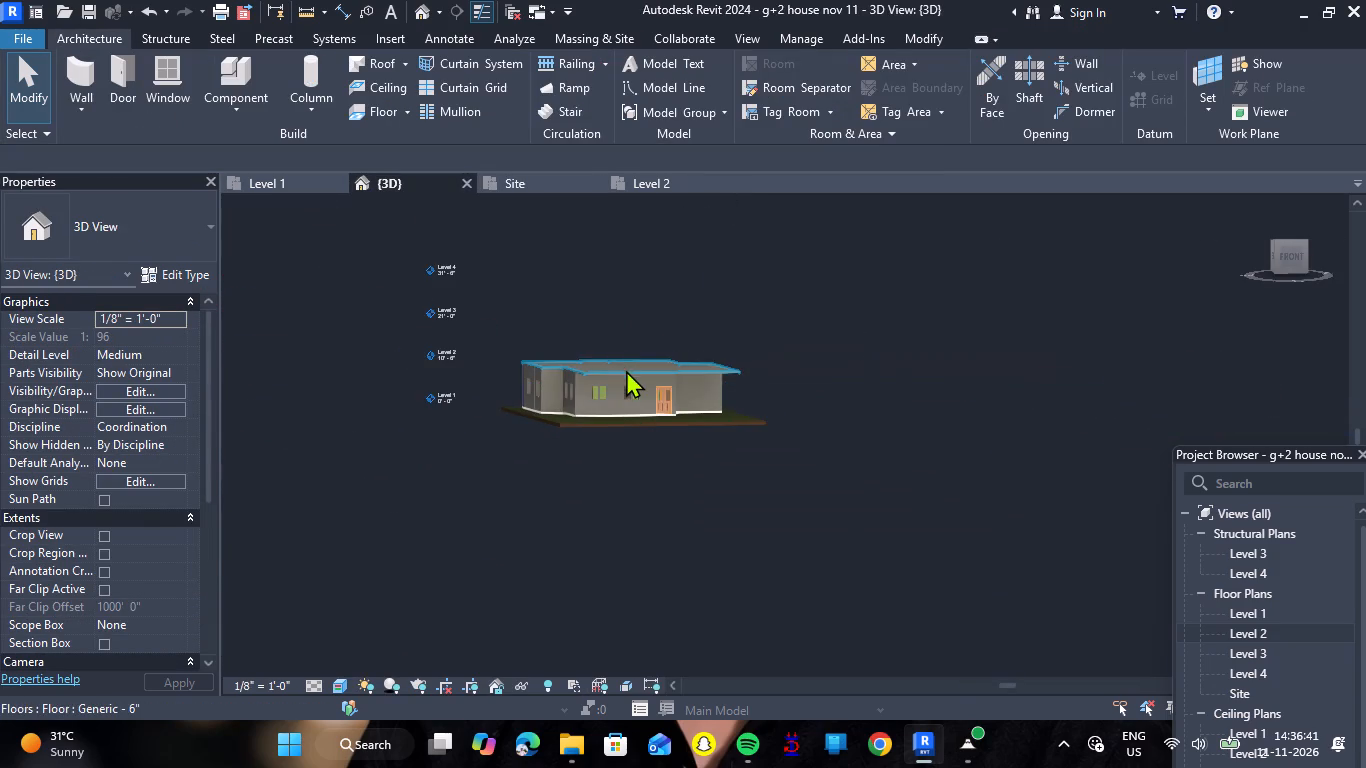
pyautogui.scroll(-4, 626, 370)
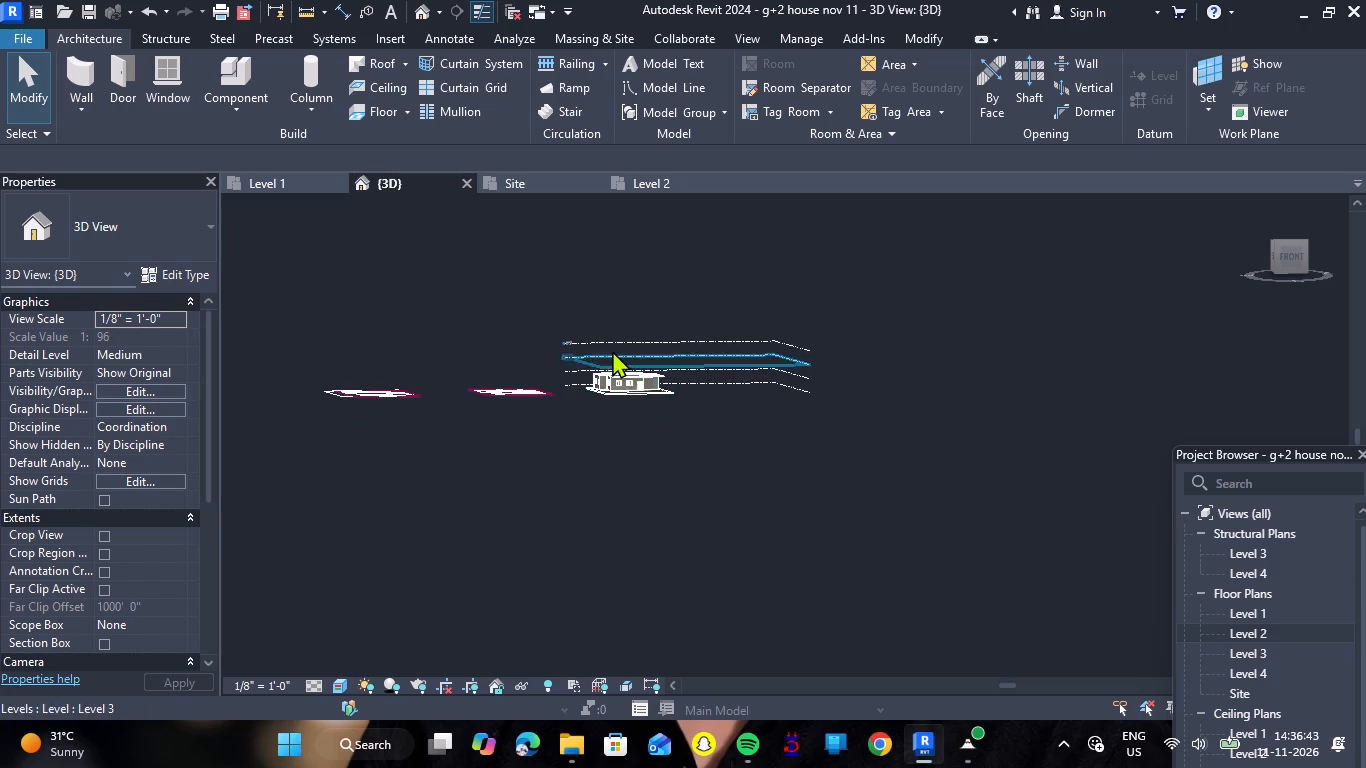
pyautogui.scroll(12, 612, 350)
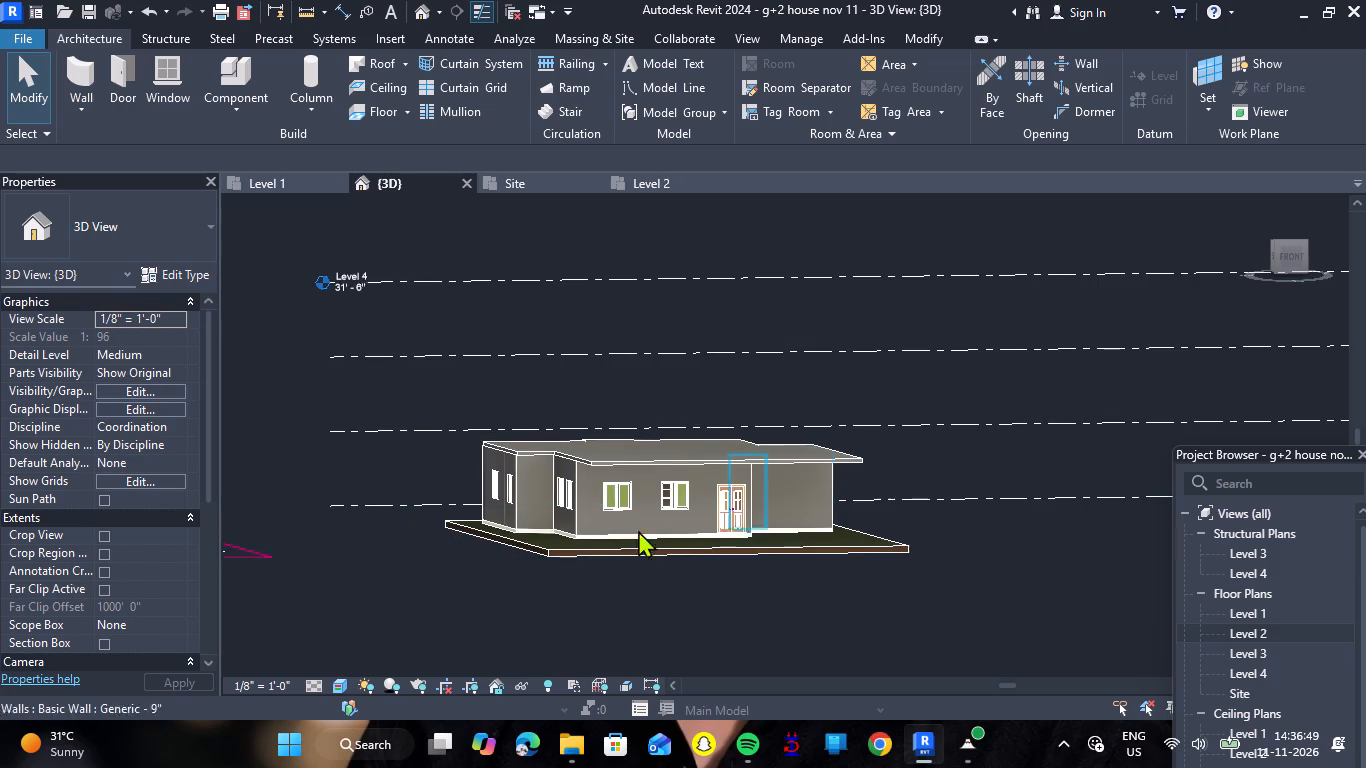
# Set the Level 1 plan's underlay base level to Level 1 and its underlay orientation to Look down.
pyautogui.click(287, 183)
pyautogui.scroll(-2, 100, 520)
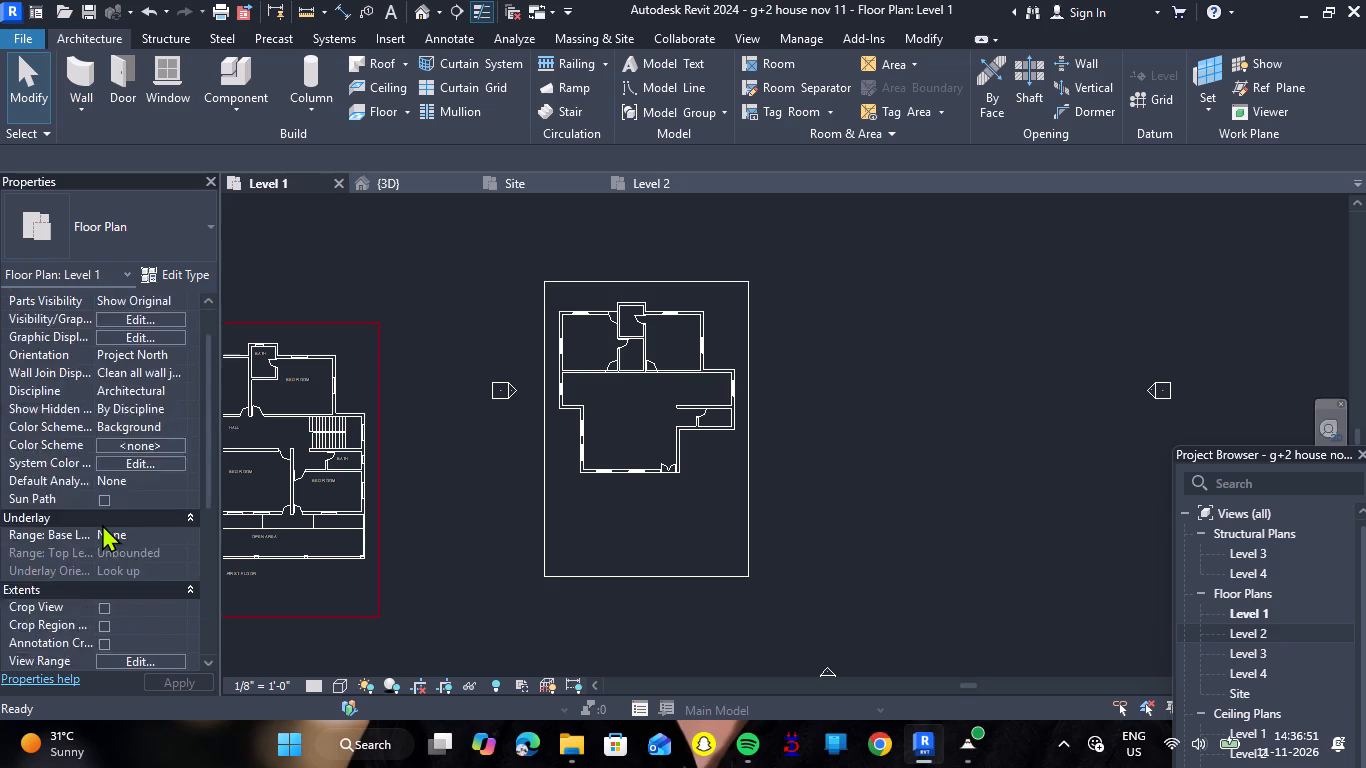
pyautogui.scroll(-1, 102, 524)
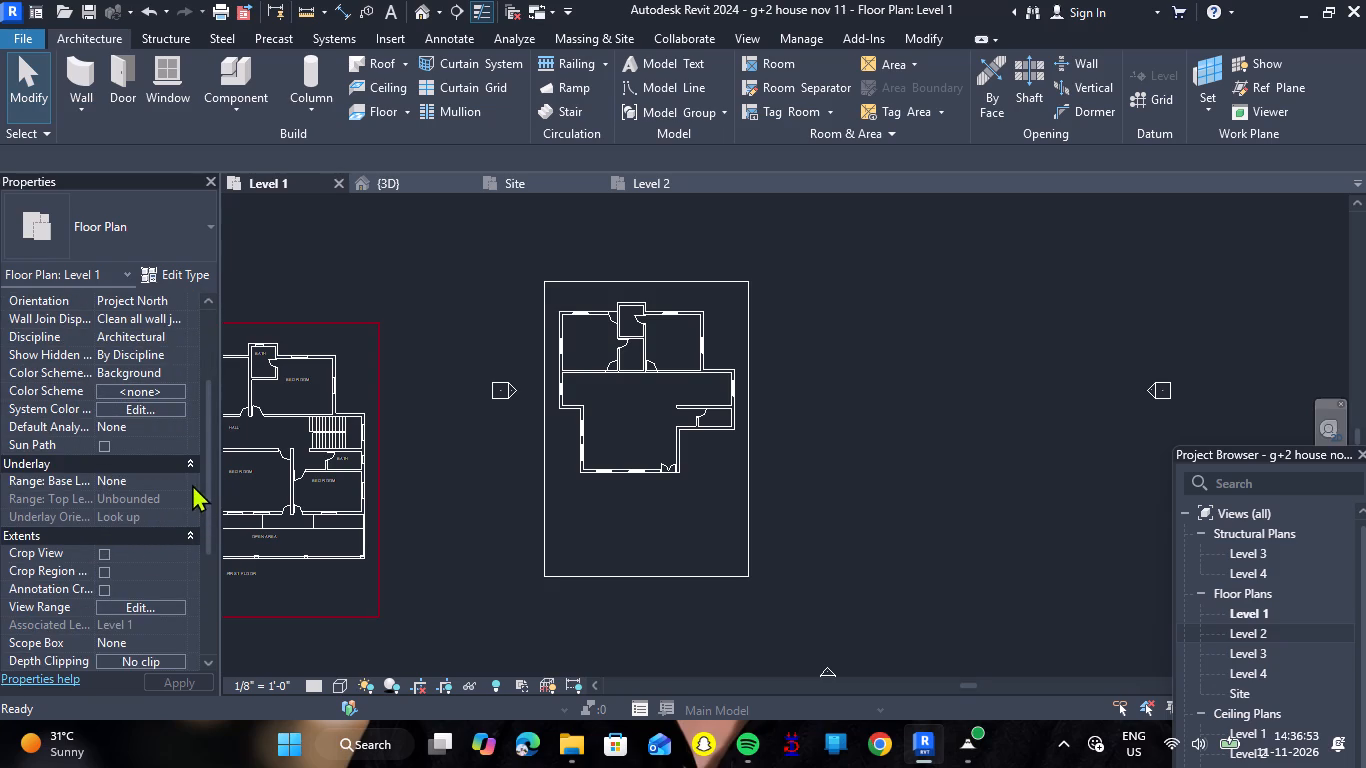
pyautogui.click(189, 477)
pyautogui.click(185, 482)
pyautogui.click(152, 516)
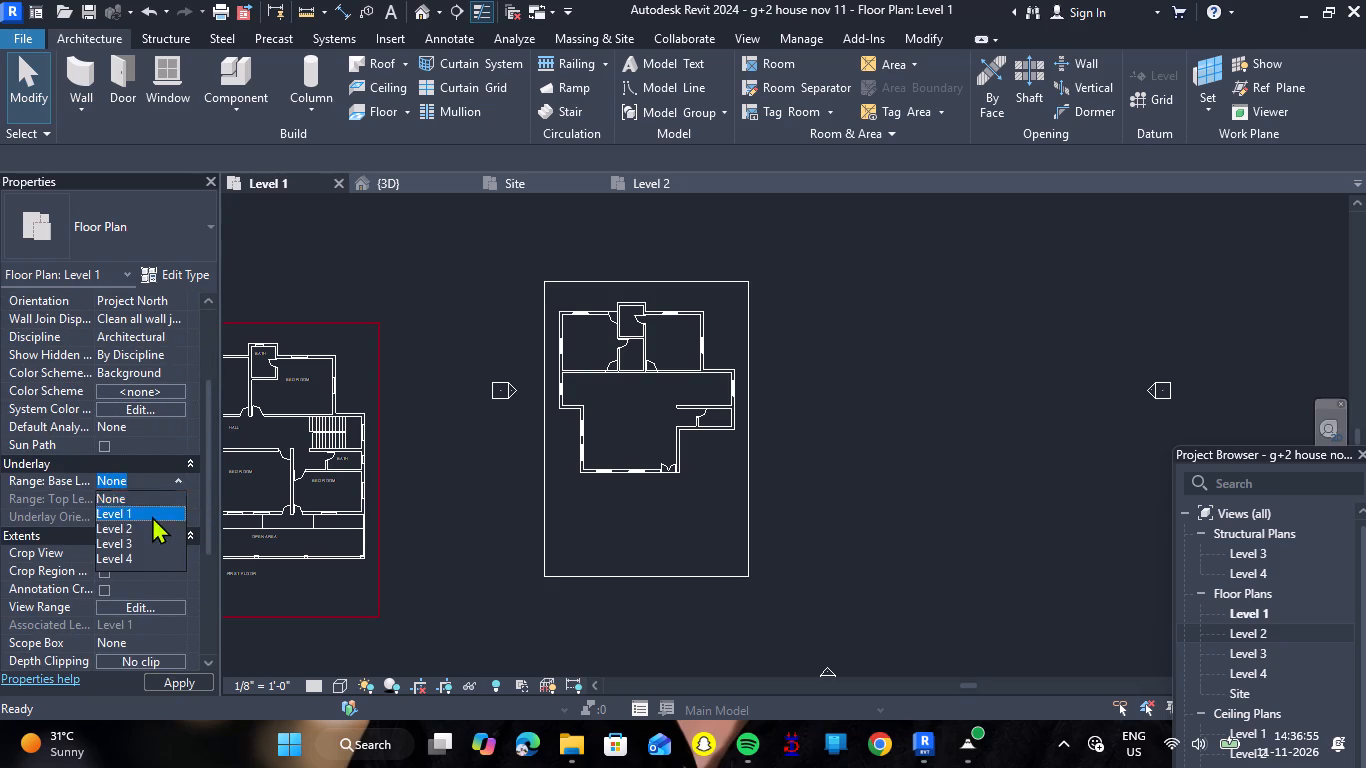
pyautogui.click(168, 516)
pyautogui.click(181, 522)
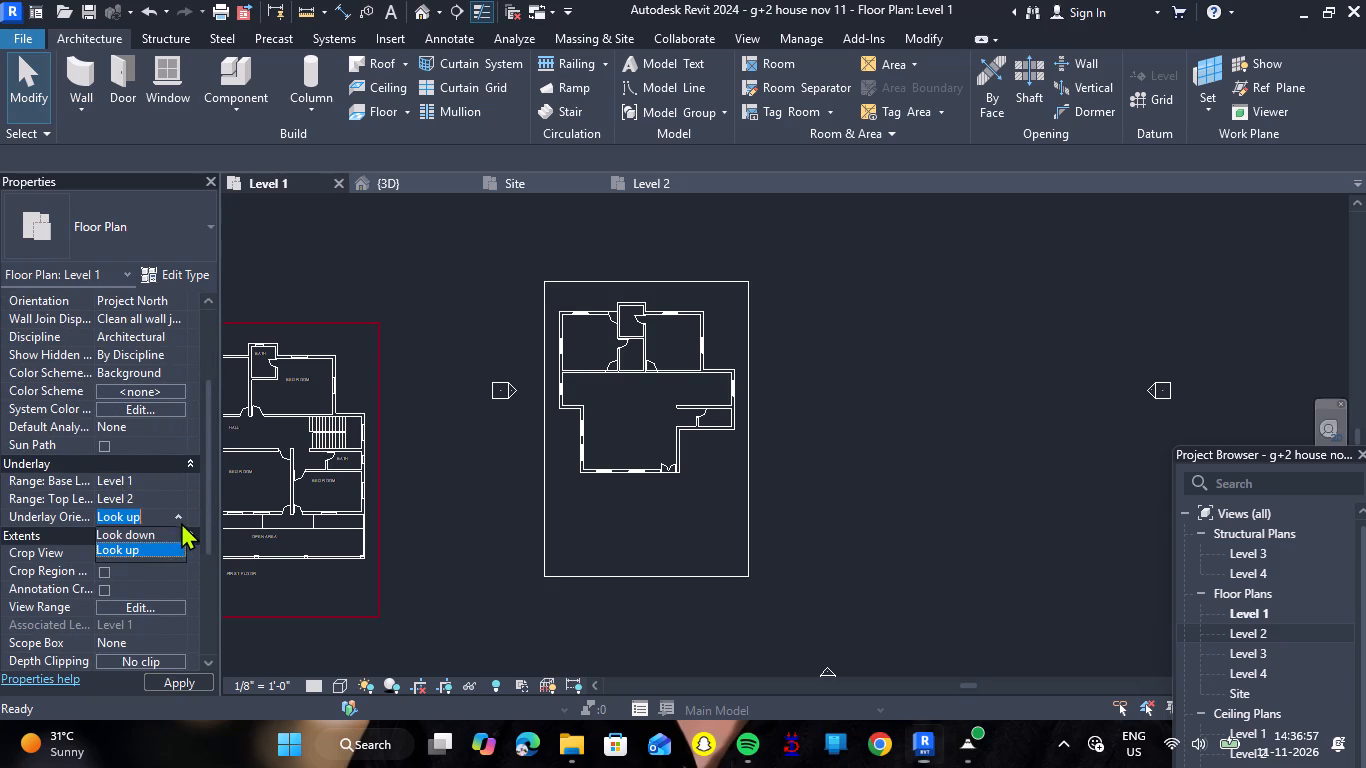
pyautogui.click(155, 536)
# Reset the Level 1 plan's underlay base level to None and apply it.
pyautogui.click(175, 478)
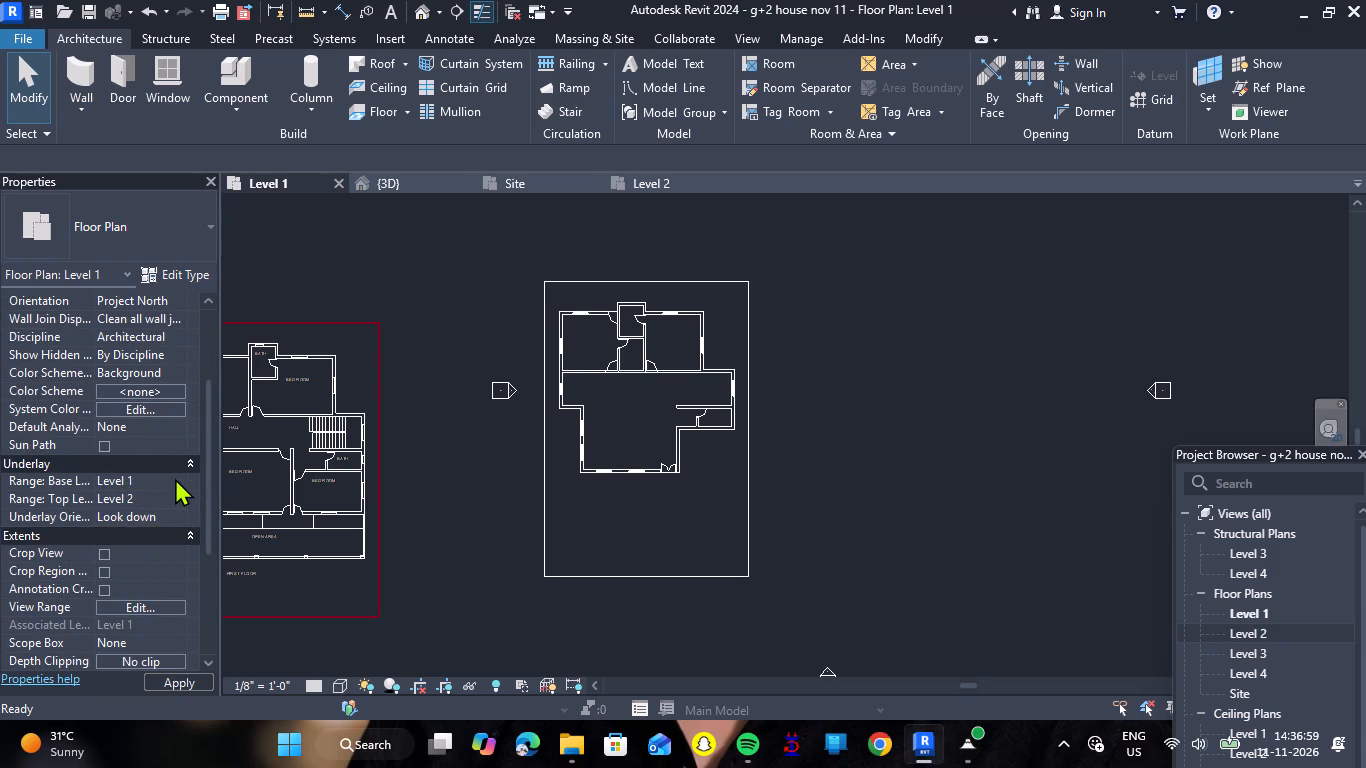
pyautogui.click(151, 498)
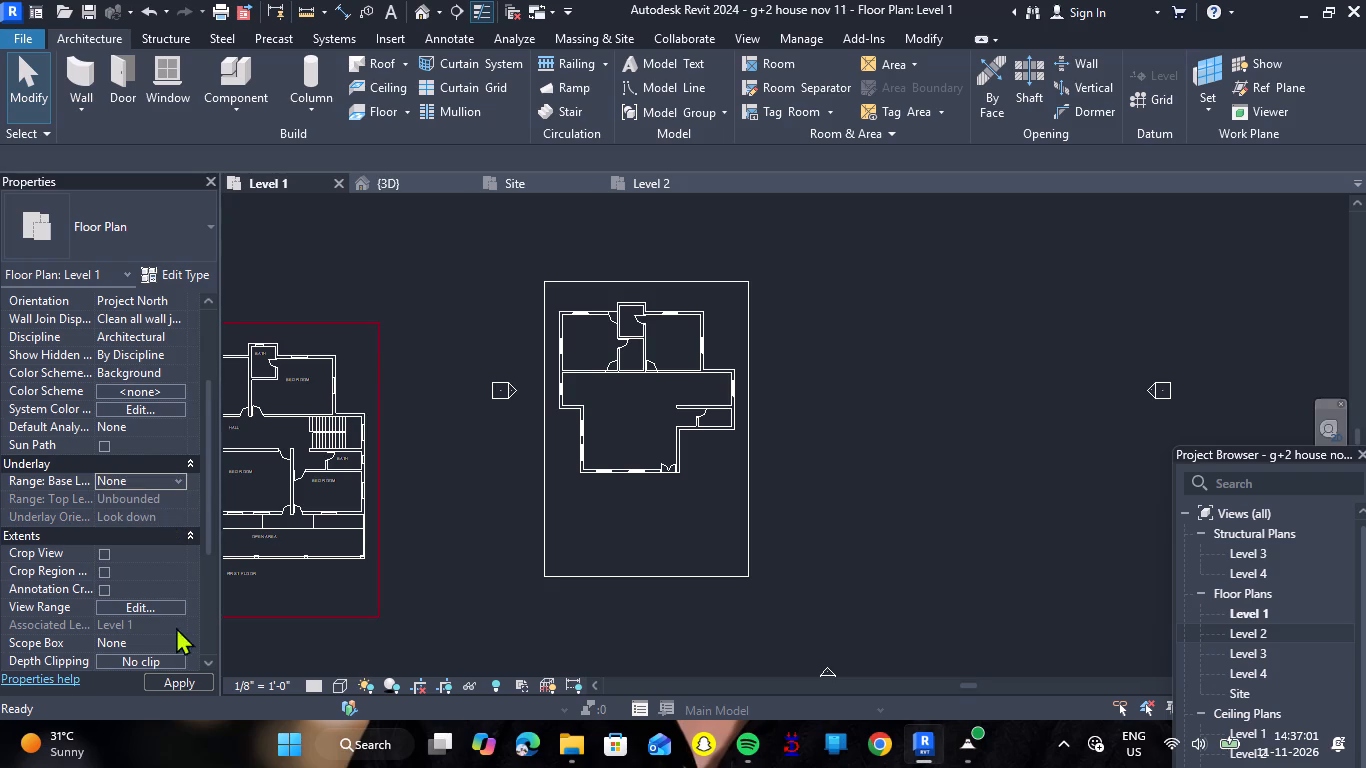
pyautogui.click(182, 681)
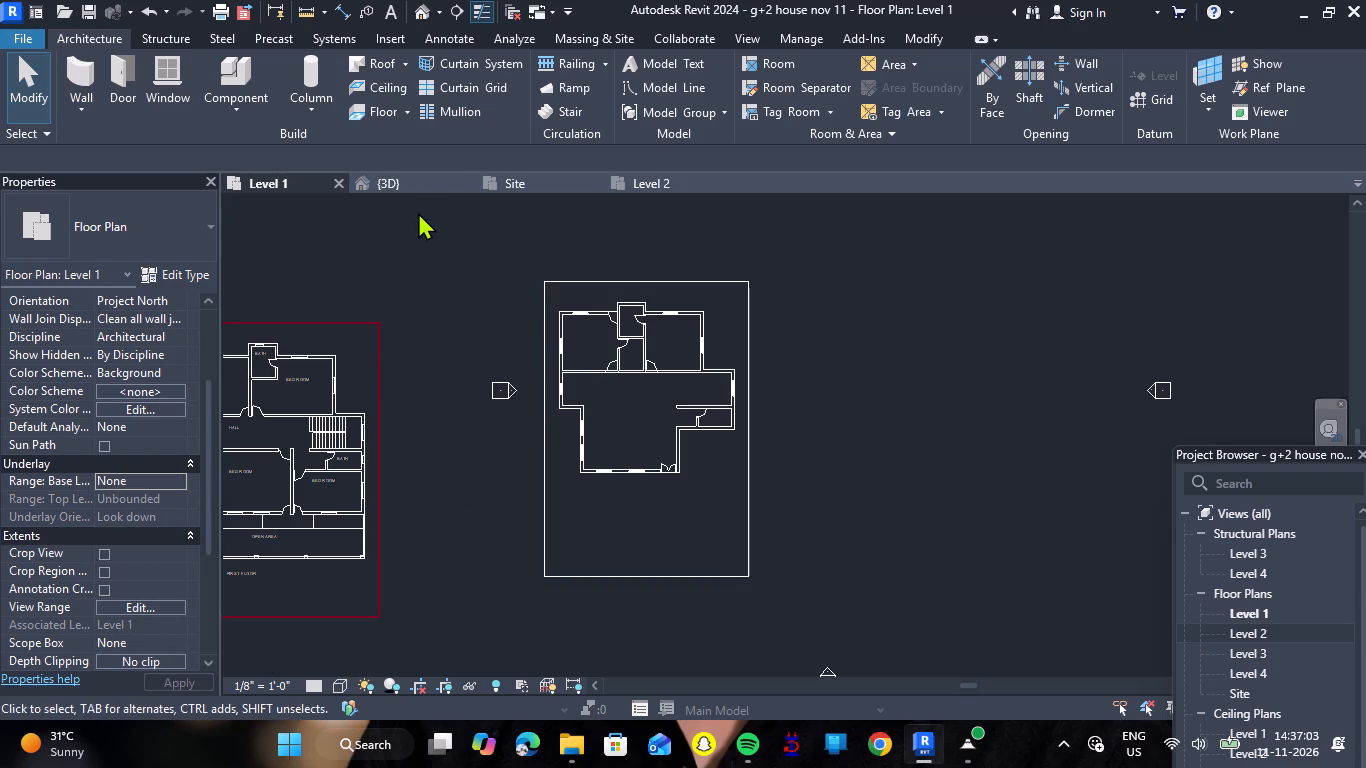
# In the 3D view seen from the top, move the imported G+2 HOUSE PLAN drawing east, aligning its first floor plan with the building and toposolid.
pyautogui.click(418, 186)
pyautogui.click(526, 195)
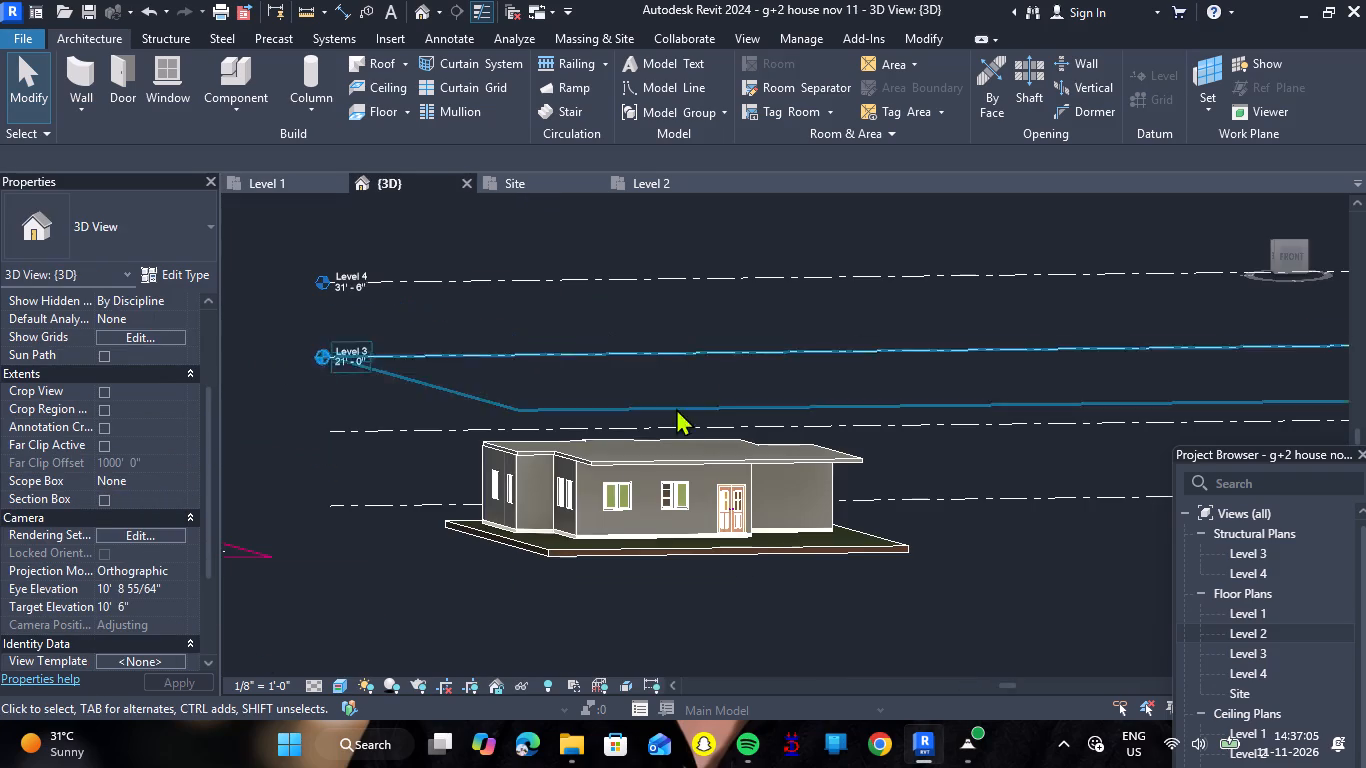
pyautogui.scroll(6, 713, 497)
pyautogui.scroll(1, 542, 427)
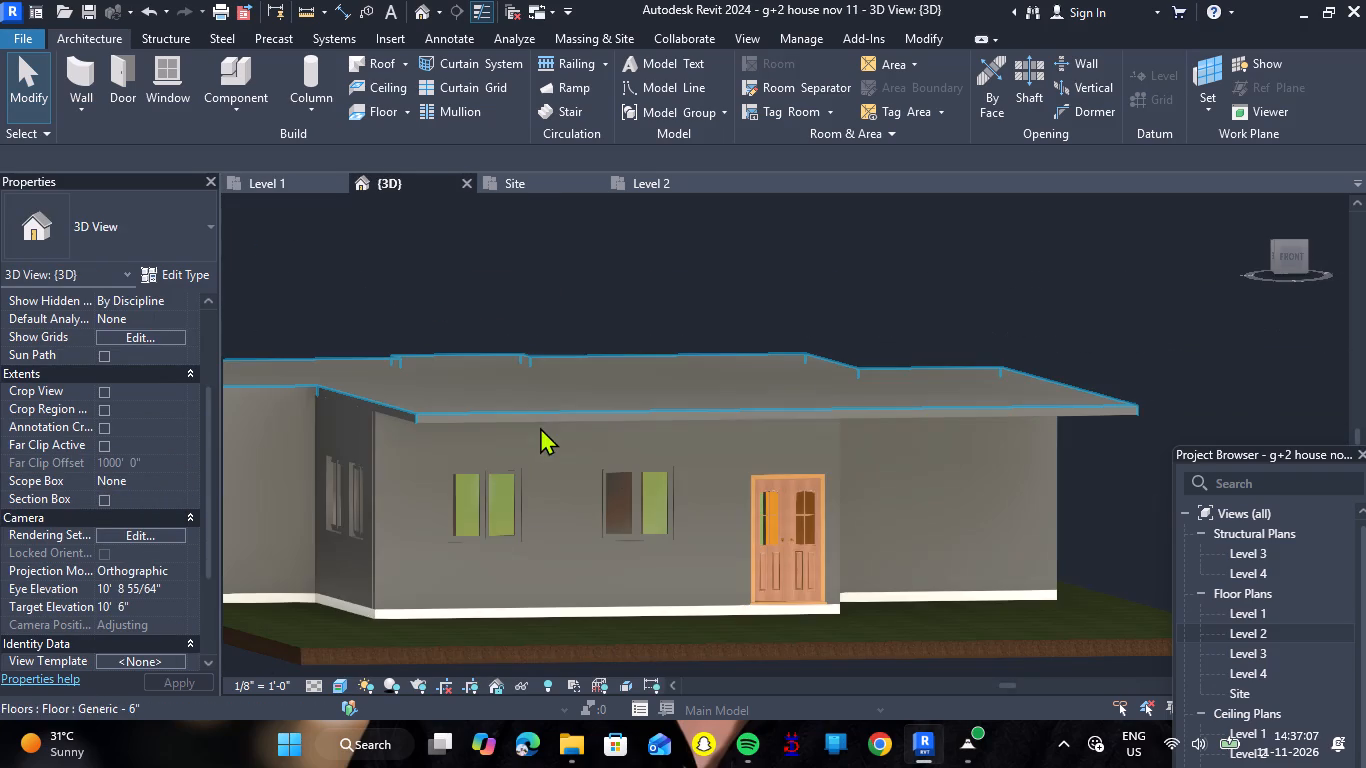
pyautogui.click(1293, 242)
pyautogui.click(1290, 246)
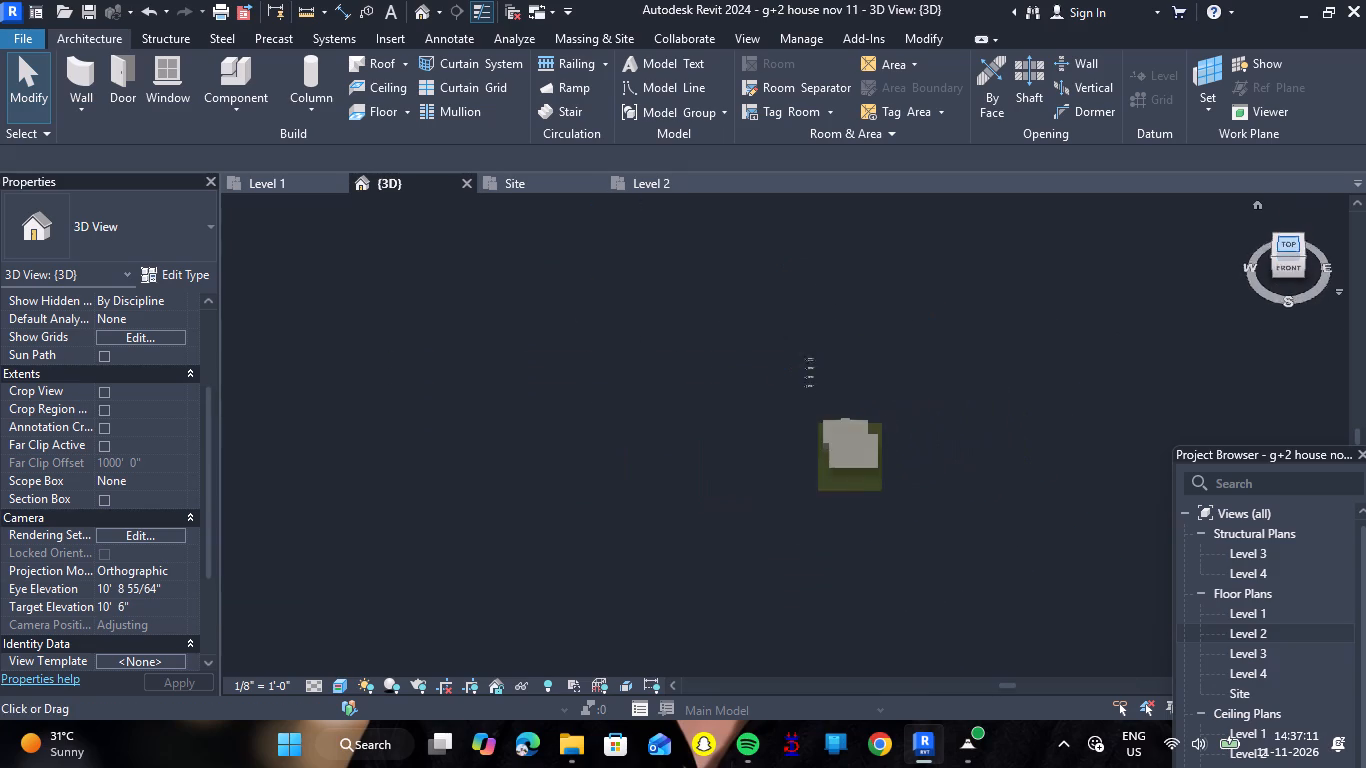
pyautogui.scroll(5, 932, 446)
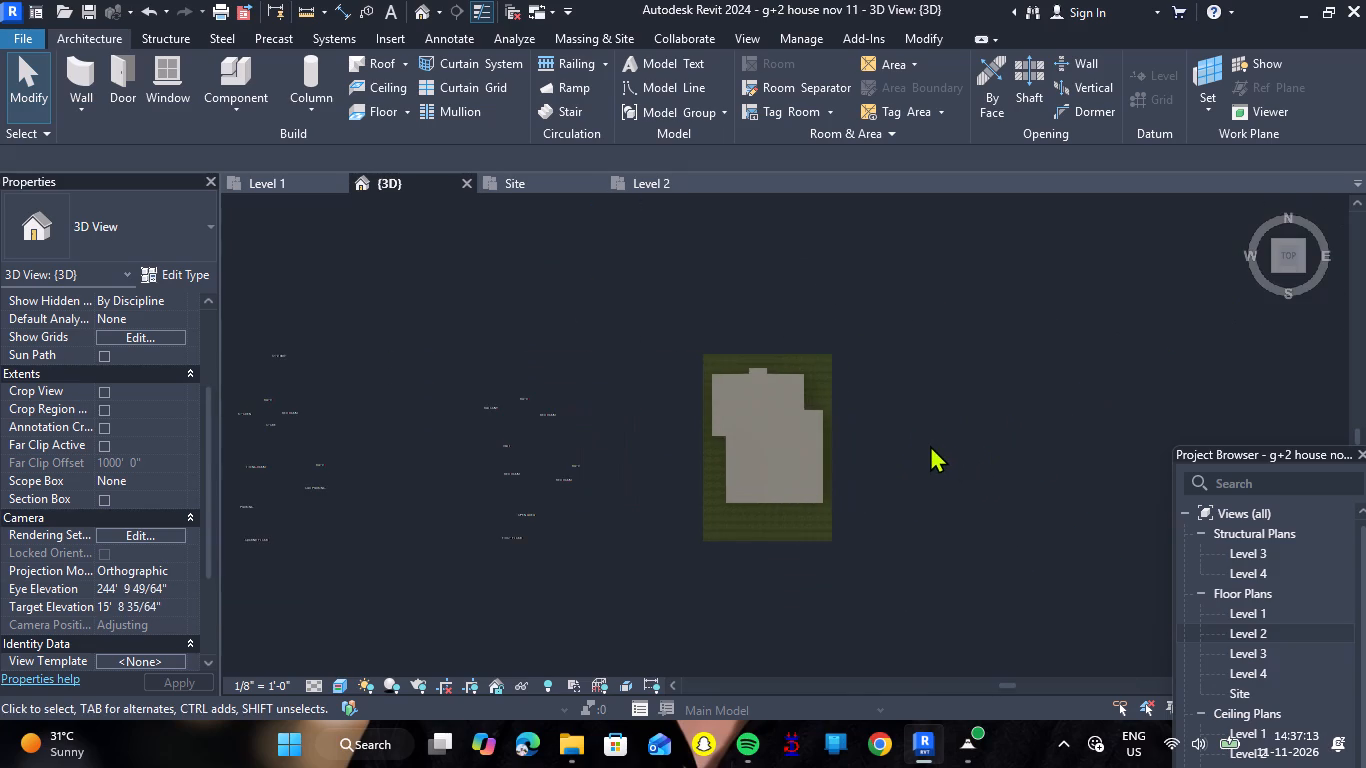
pyautogui.moveTo(595, 479); pyautogui.dragTo(594, 479)
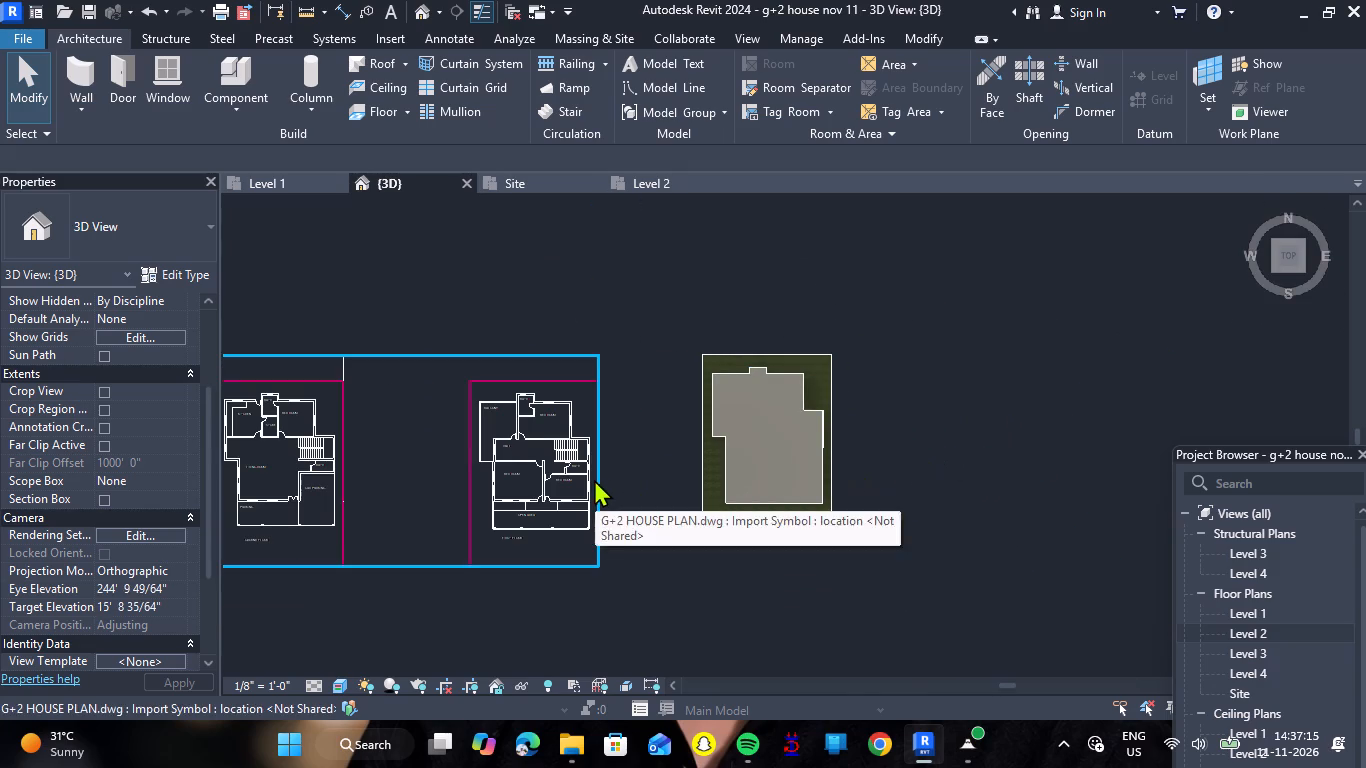
pyautogui.moveTo(594, 479); pyautogui.dragTo(829, 451)
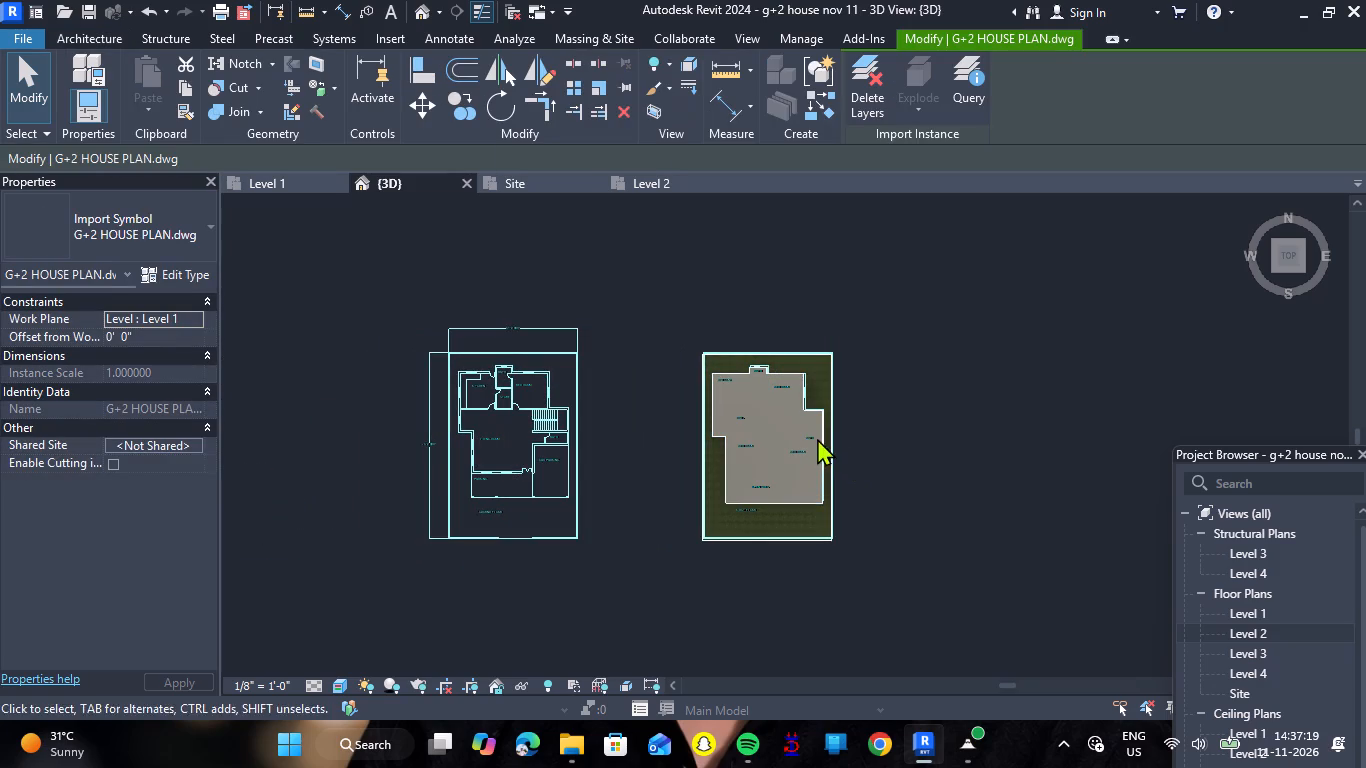
pyautogui.scroll(4, 829, 433)
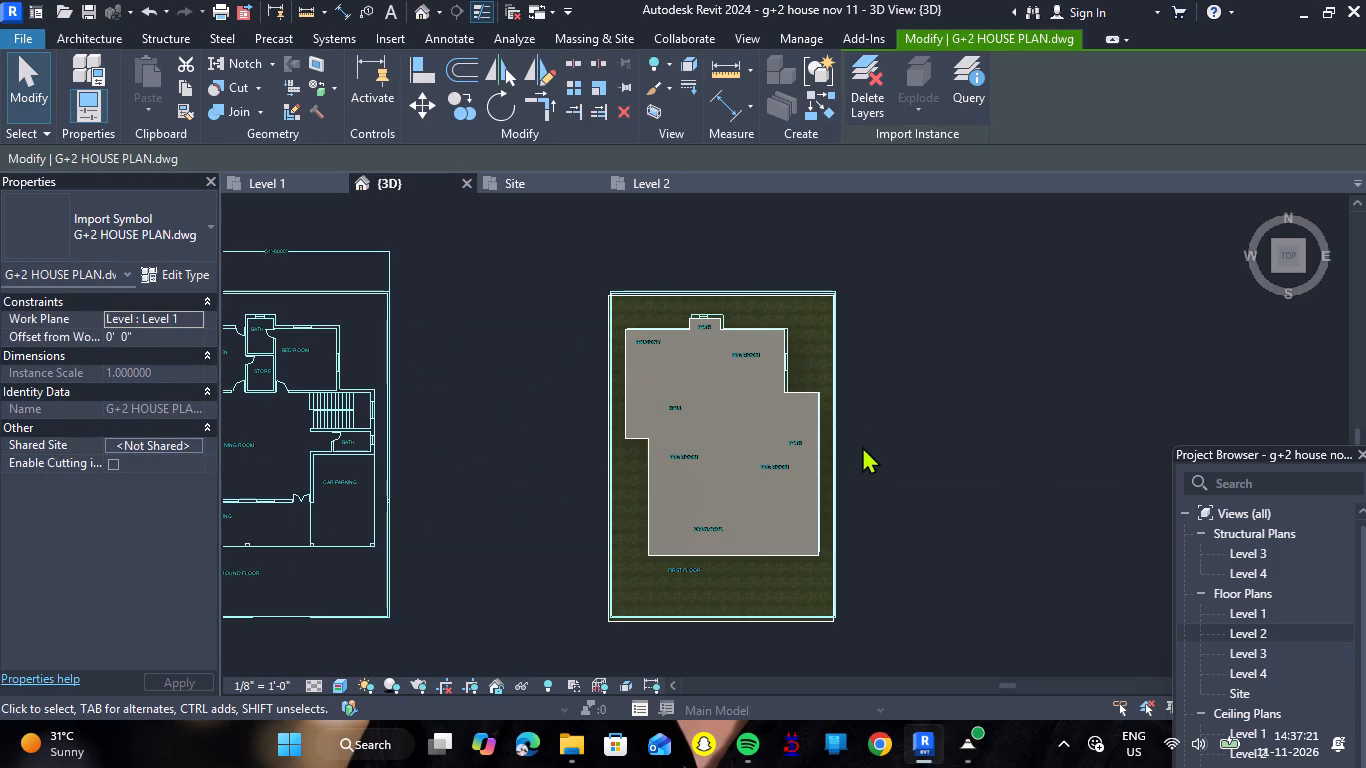
pyautogui.press('Left')
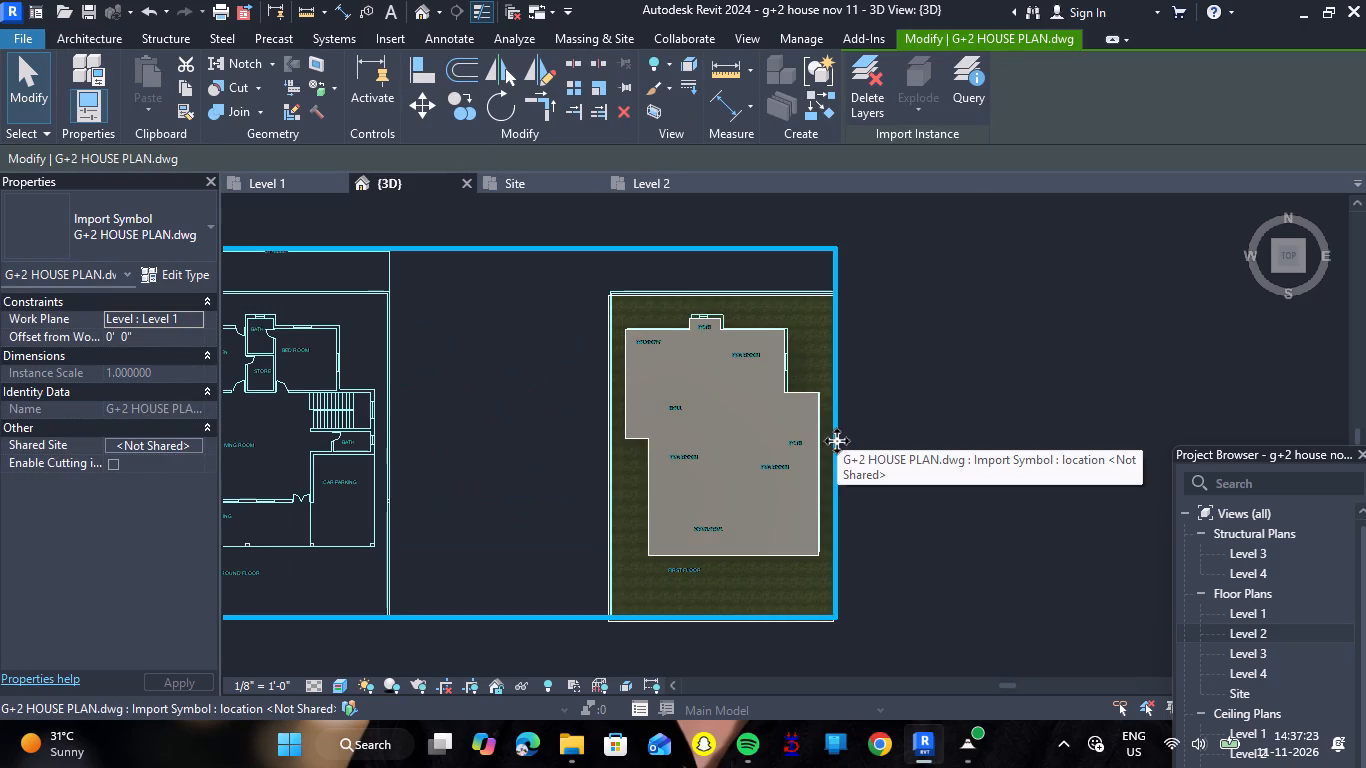
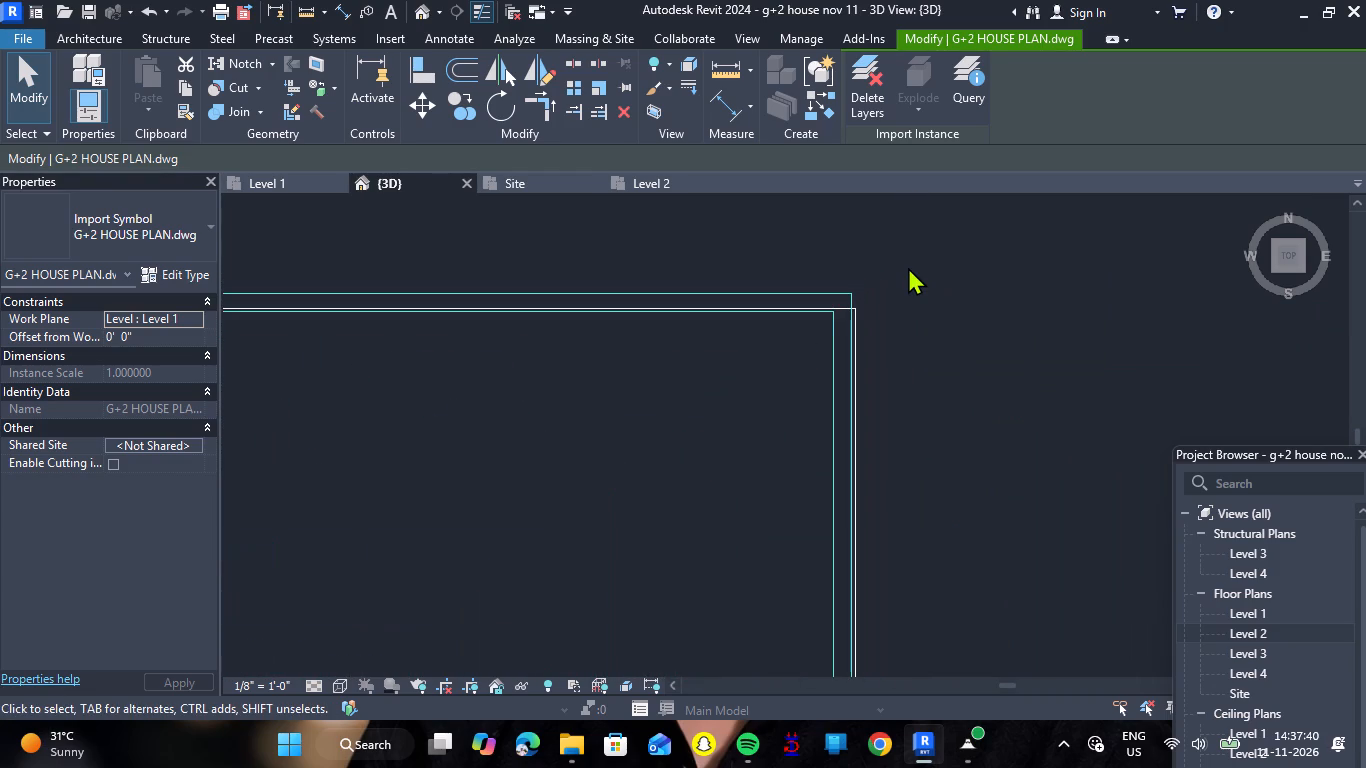
# Nudge the imported G+2 HOUSE PLAN drawing slightly south and east to line up its outline's north-east corner with the outline beneath.
pyautogui.press('Down')
pyautogui.press('Down')
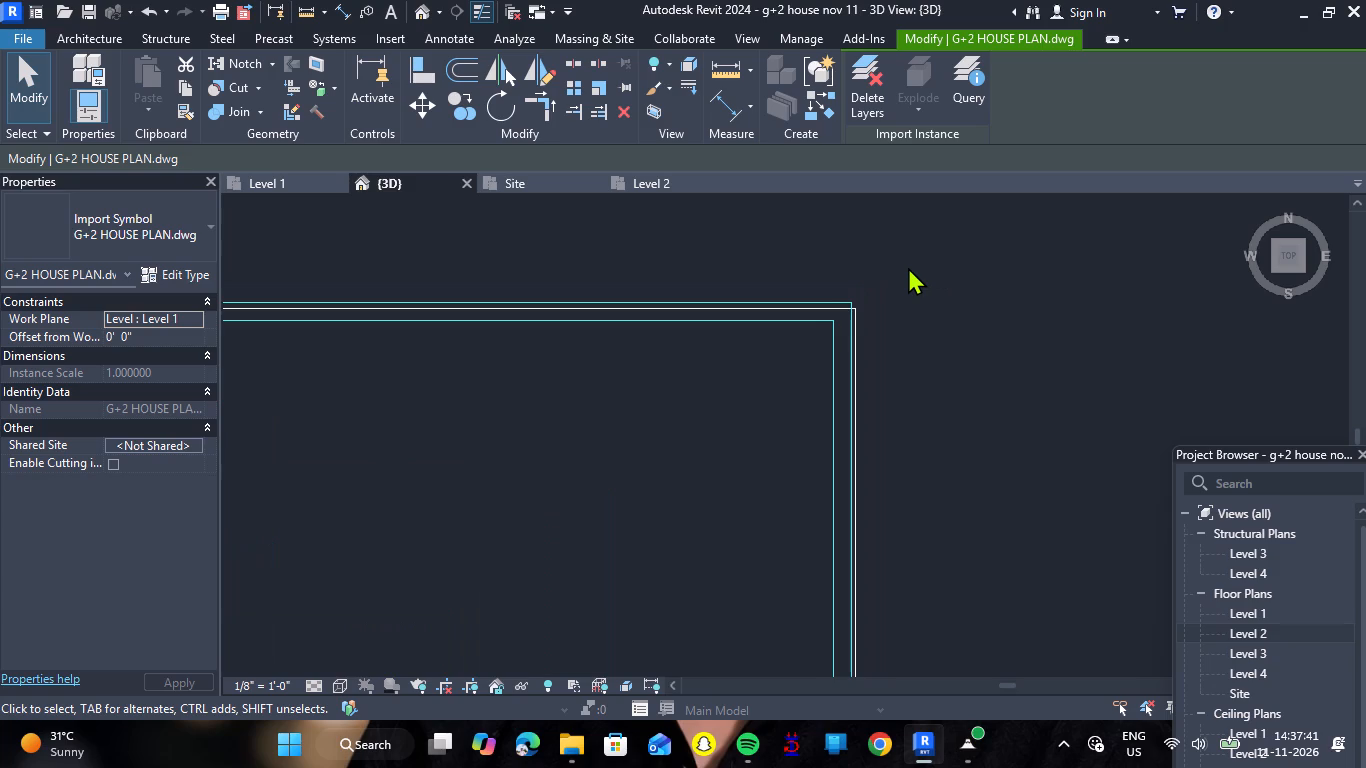
pyautogui.press('Right')
pyautogui.press('Right')
pyautogui.press('Down')
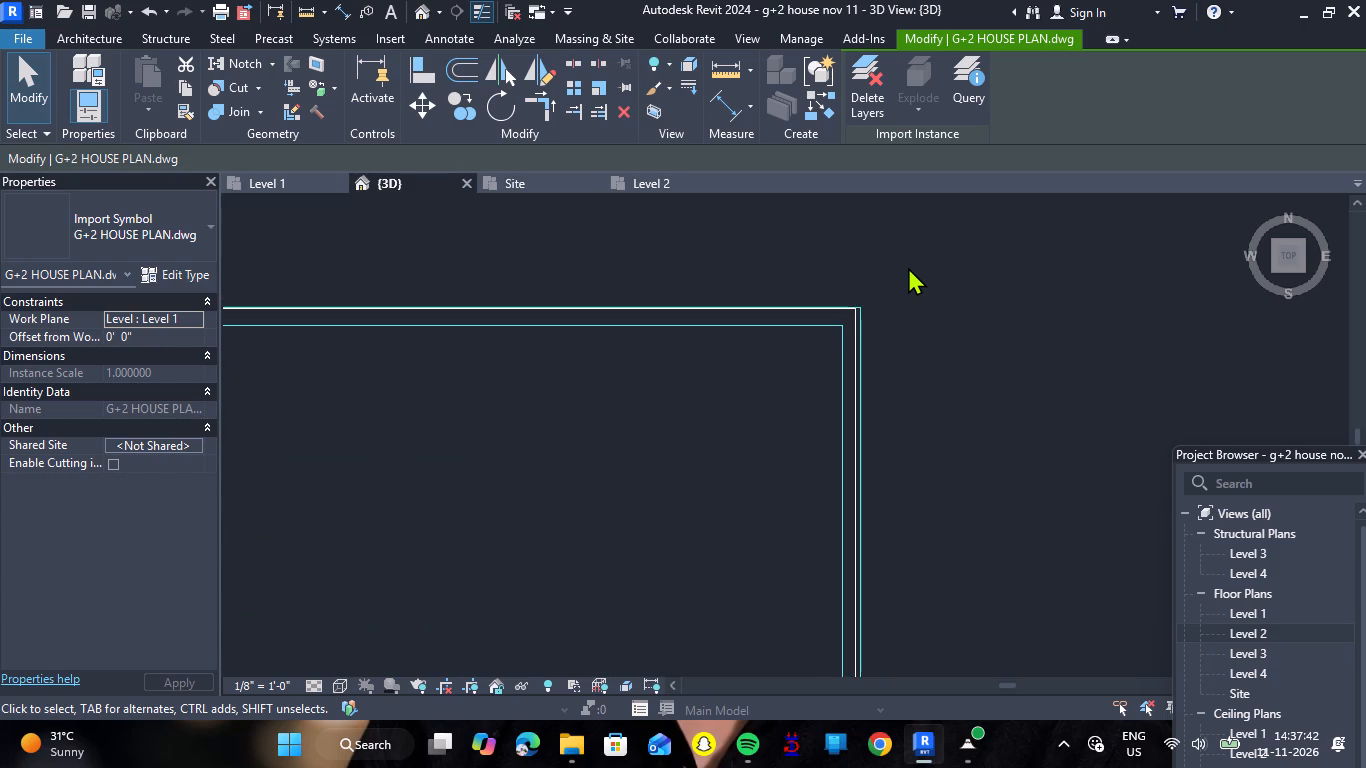
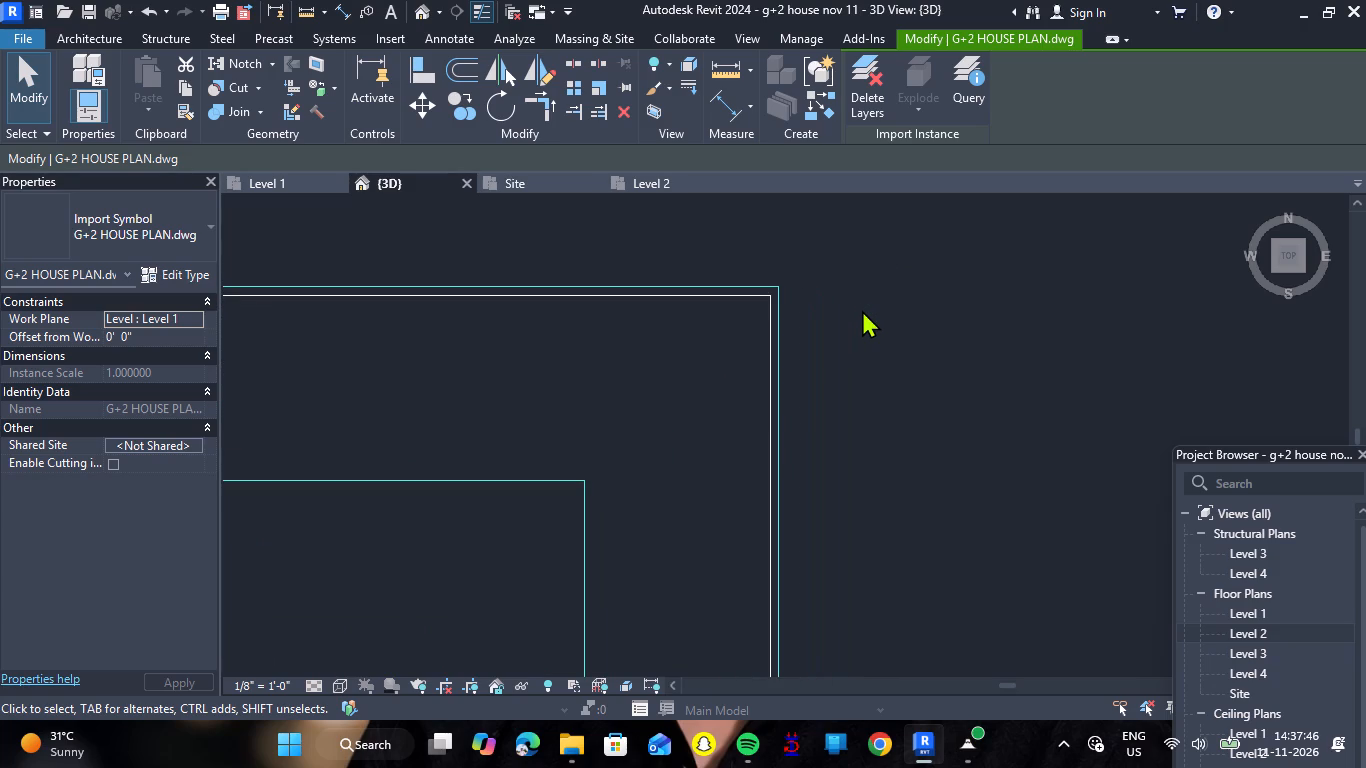
# Nudge the imported G+2 HOUSE PLAN drawing slightly west and south to line up its north-east corner with the outline beneath.
pyautogui.press('Left')
pyautogui.press('Left')
pyautogui.press('Down')
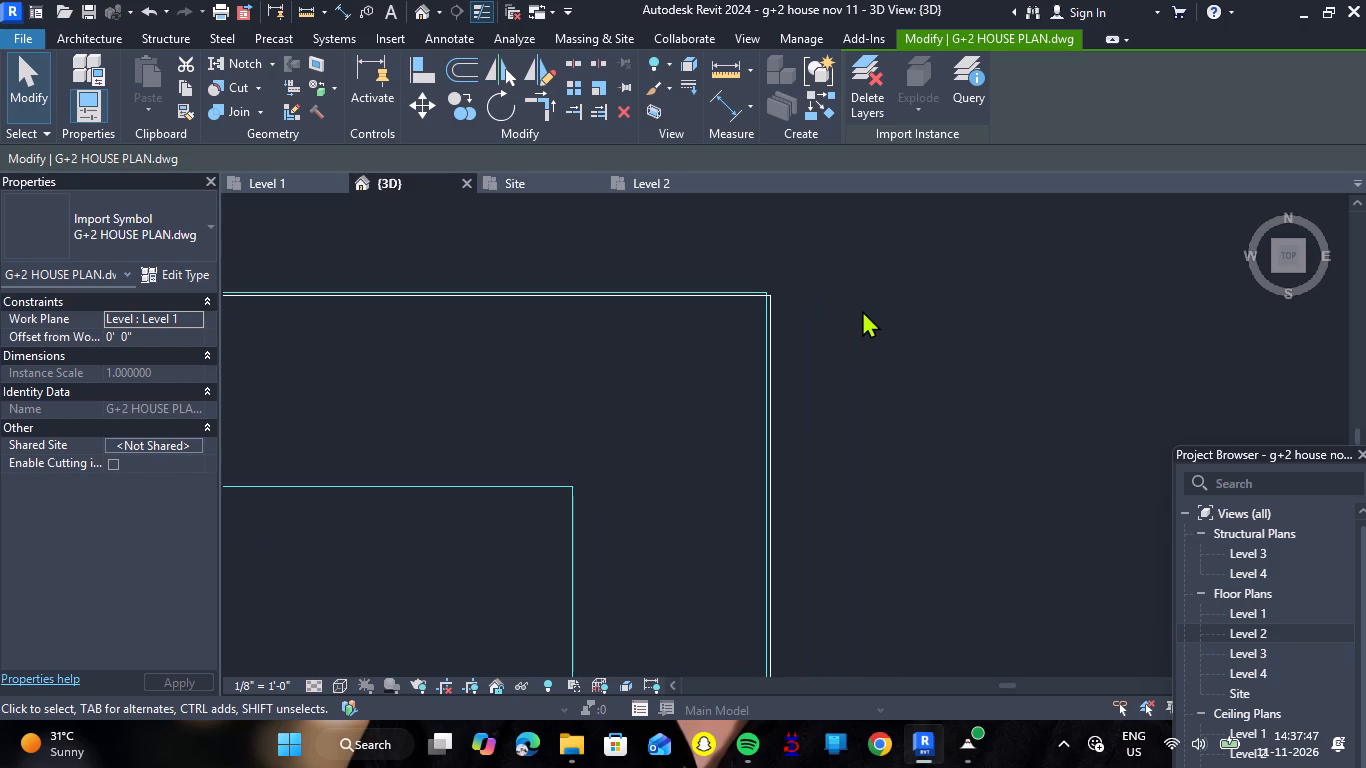
pyautogui.press('Right')
# Examine how the drawing's first floor plan lines up with the building walls and site outline, and clear the drawing selection.
pyautogui.scroll(-20, 784, 439)
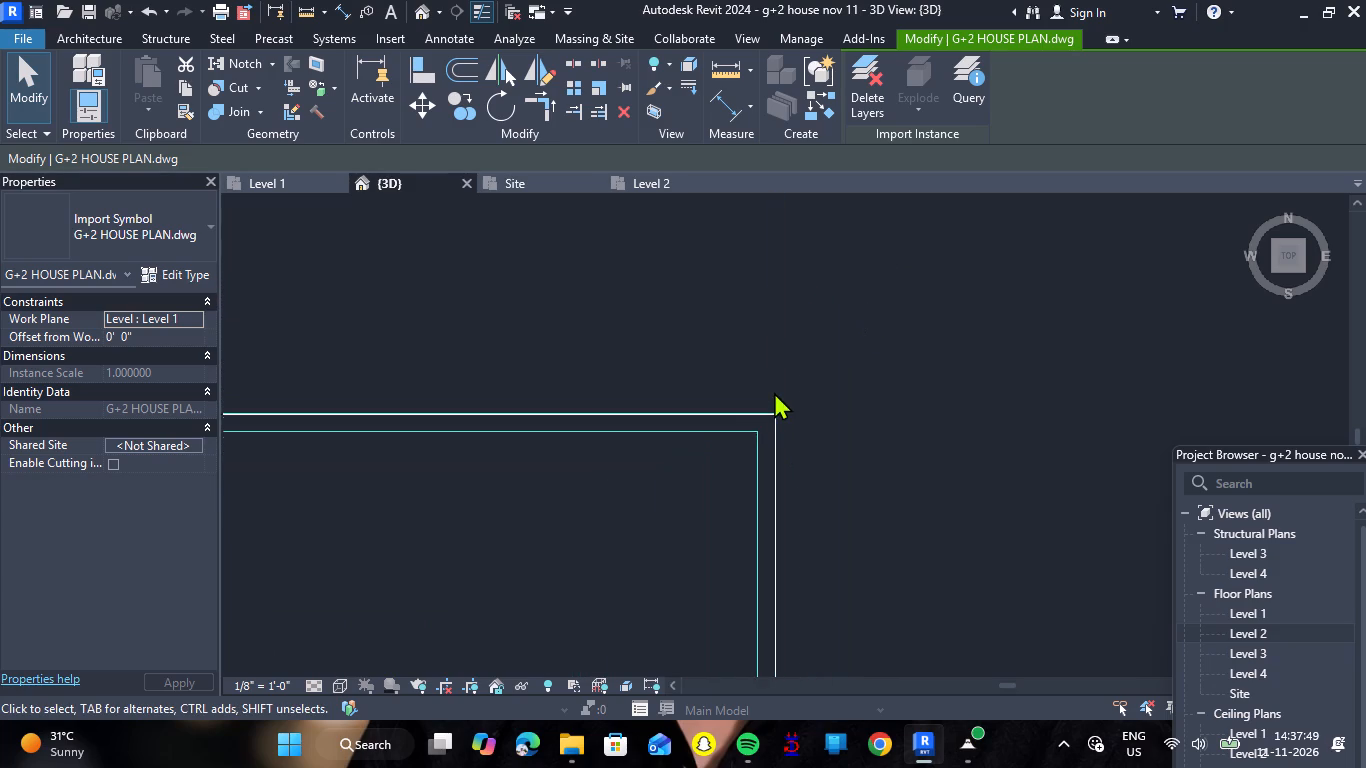
pyautogui.scroll(-8, 774, 392)
pyautogui.scroll(-6, 614, 492)
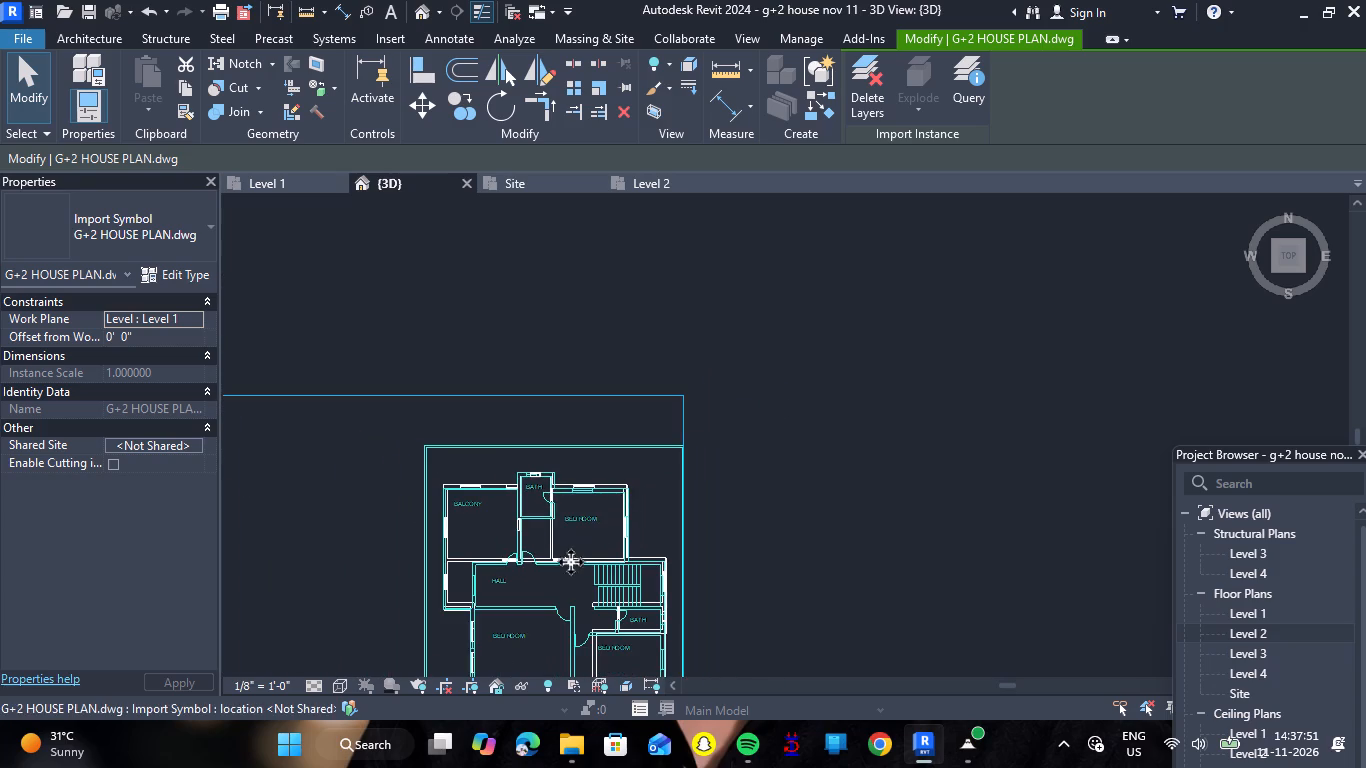
pyautogui.scroll(6, 567, 564)
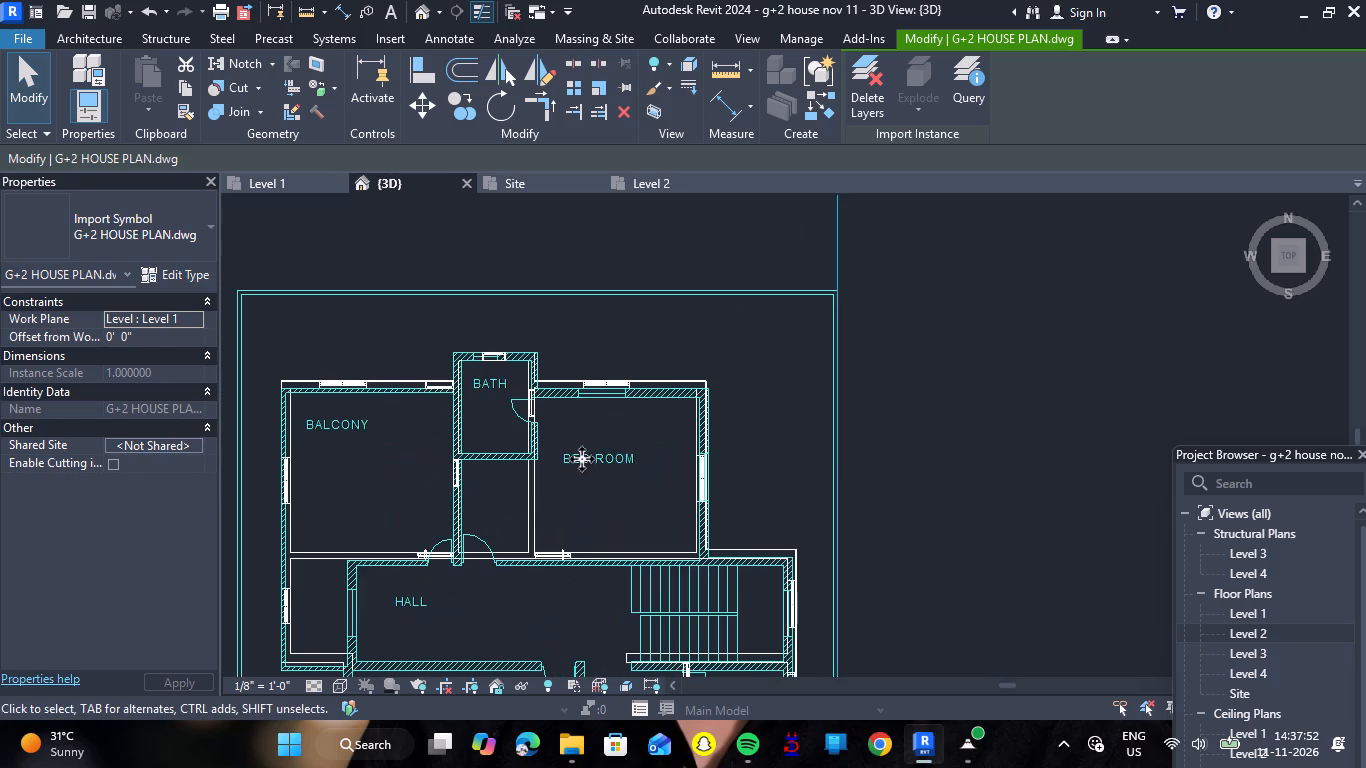
pyautogui.scroll(3, 582, 454)
pyautogui.scroll(-4, 593, 445)
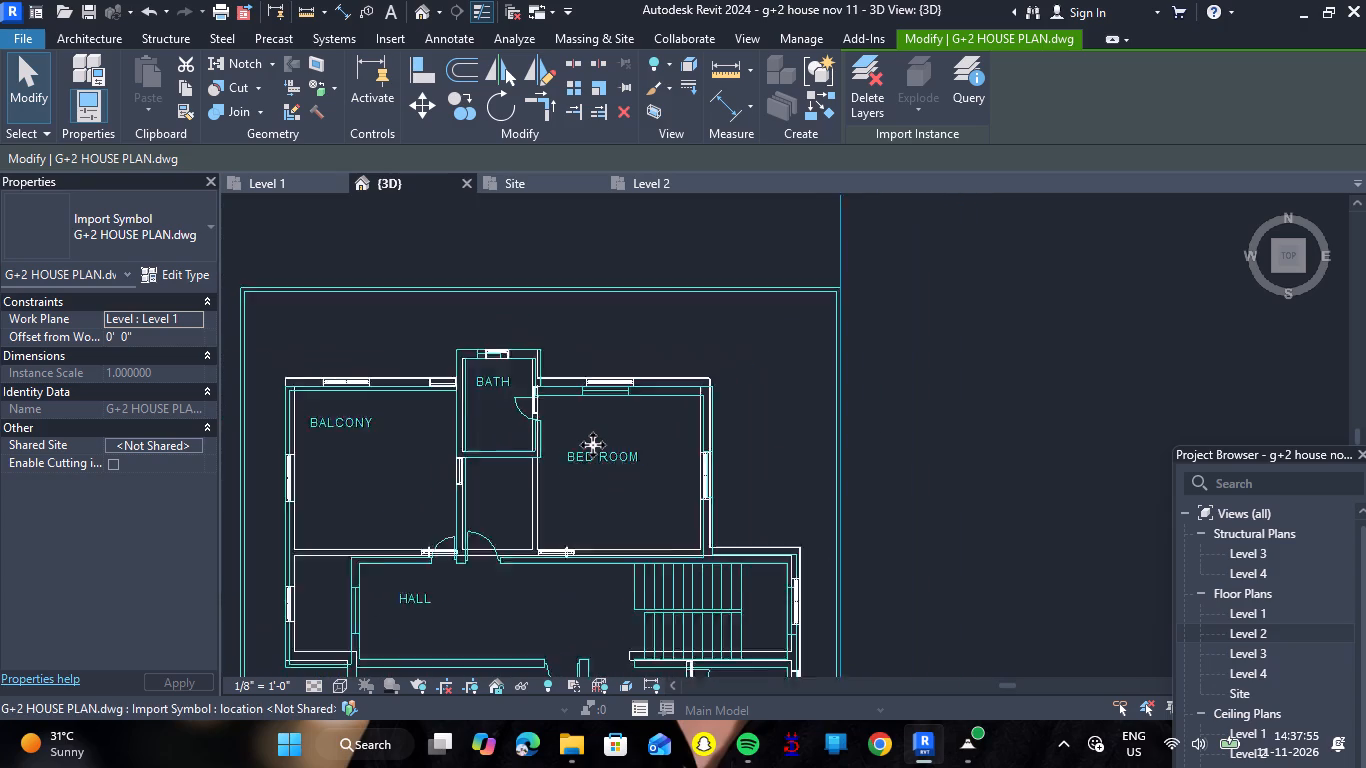
pyautogui.scroll(-7, 593, 445)
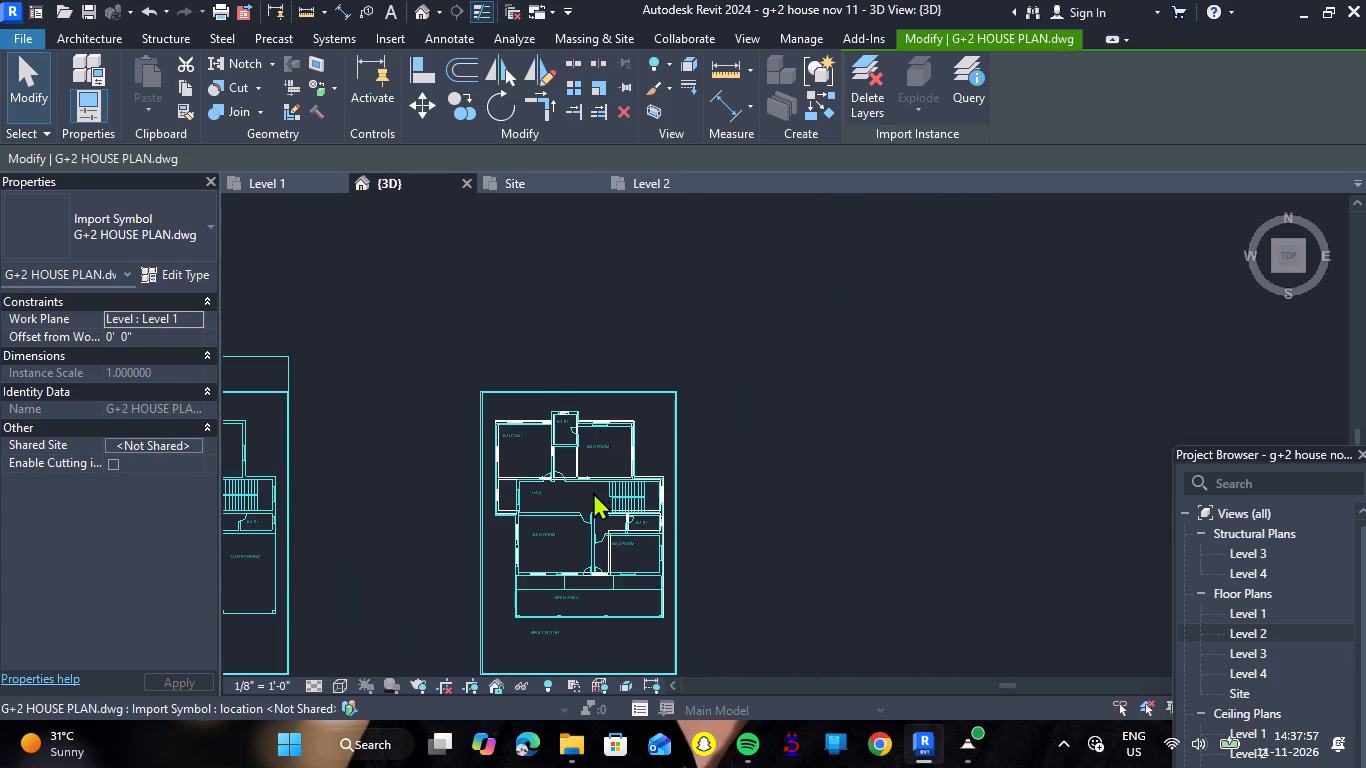
pyautogui.scroll(4, 592, 492)
pyautogui.press('Escape')
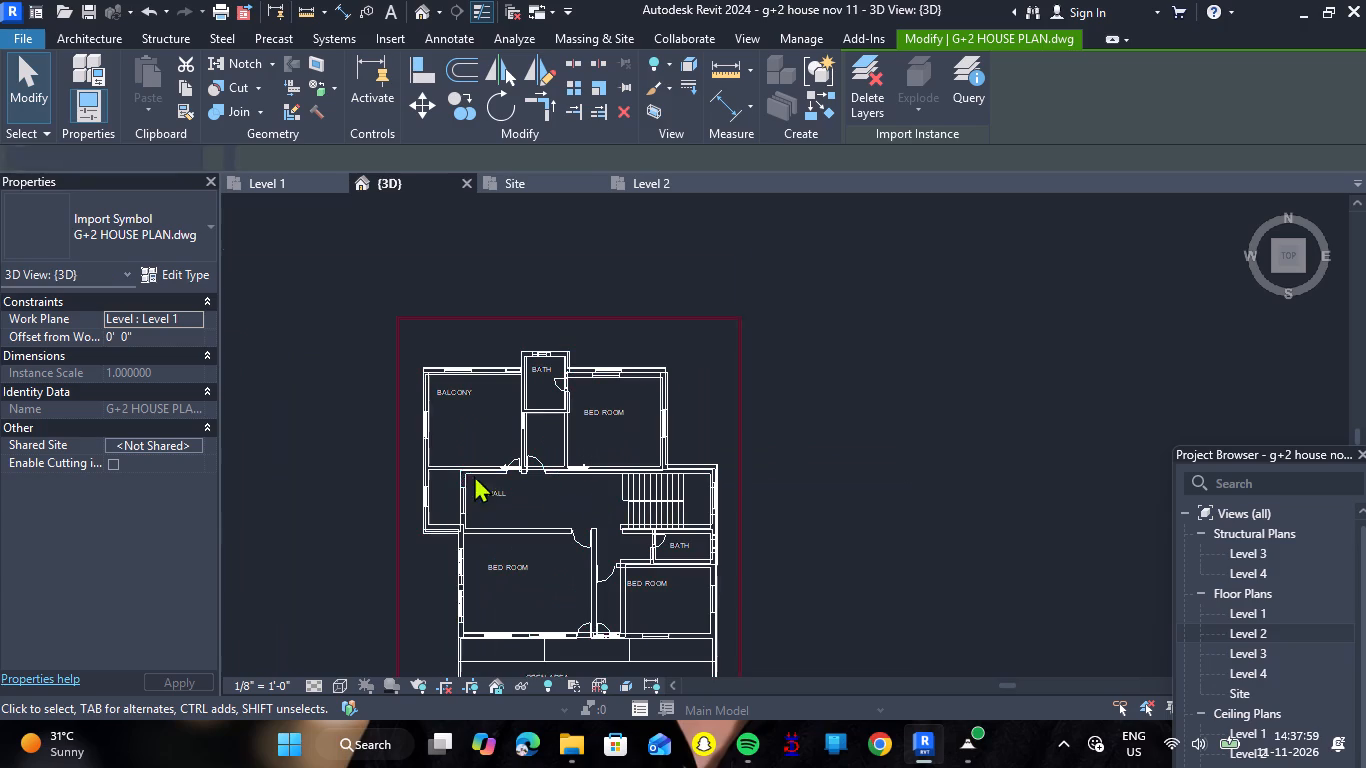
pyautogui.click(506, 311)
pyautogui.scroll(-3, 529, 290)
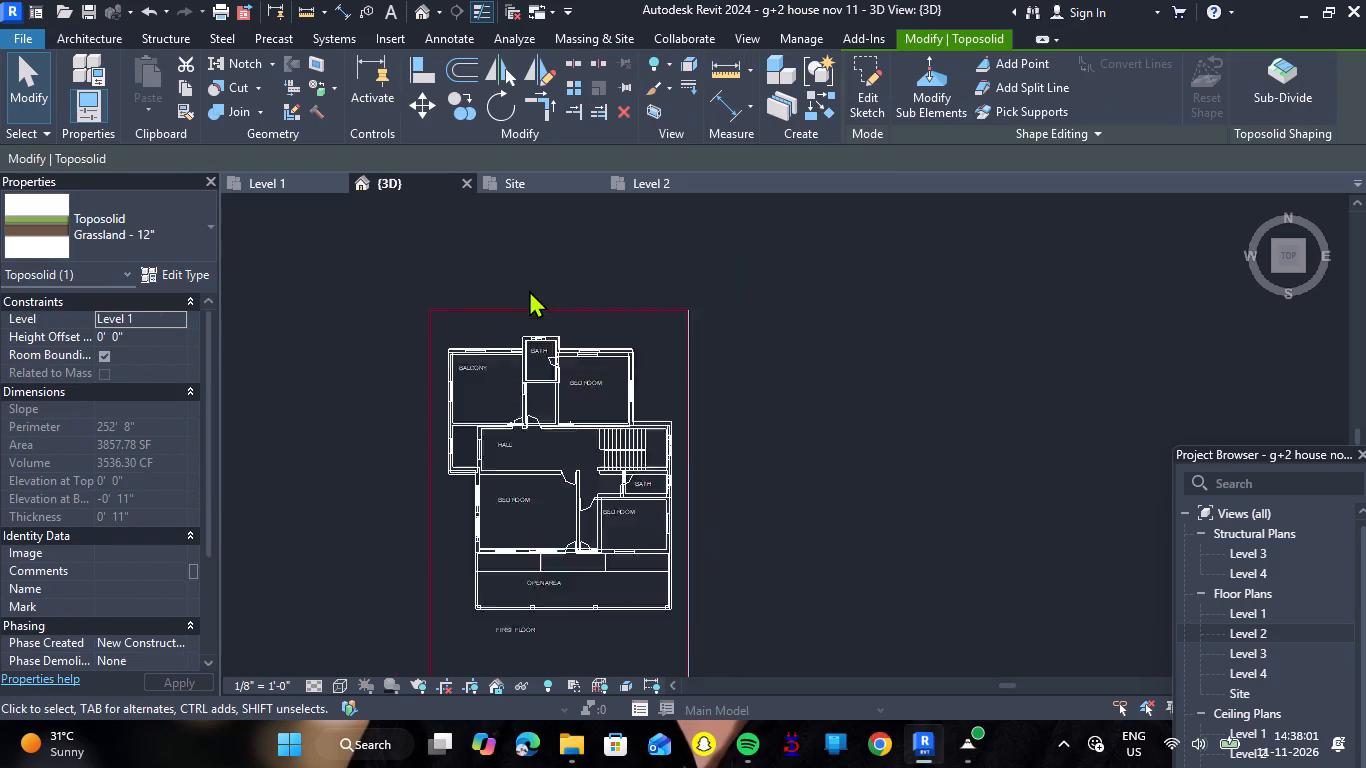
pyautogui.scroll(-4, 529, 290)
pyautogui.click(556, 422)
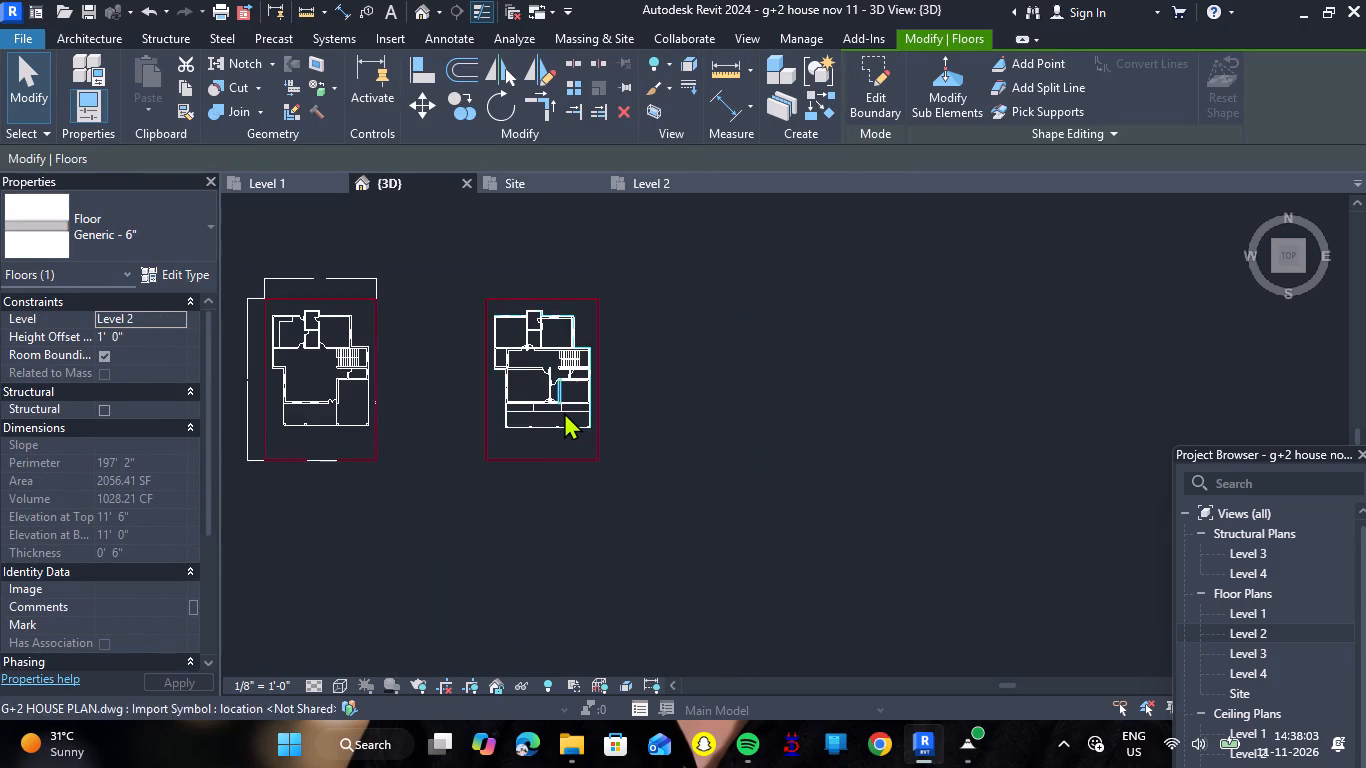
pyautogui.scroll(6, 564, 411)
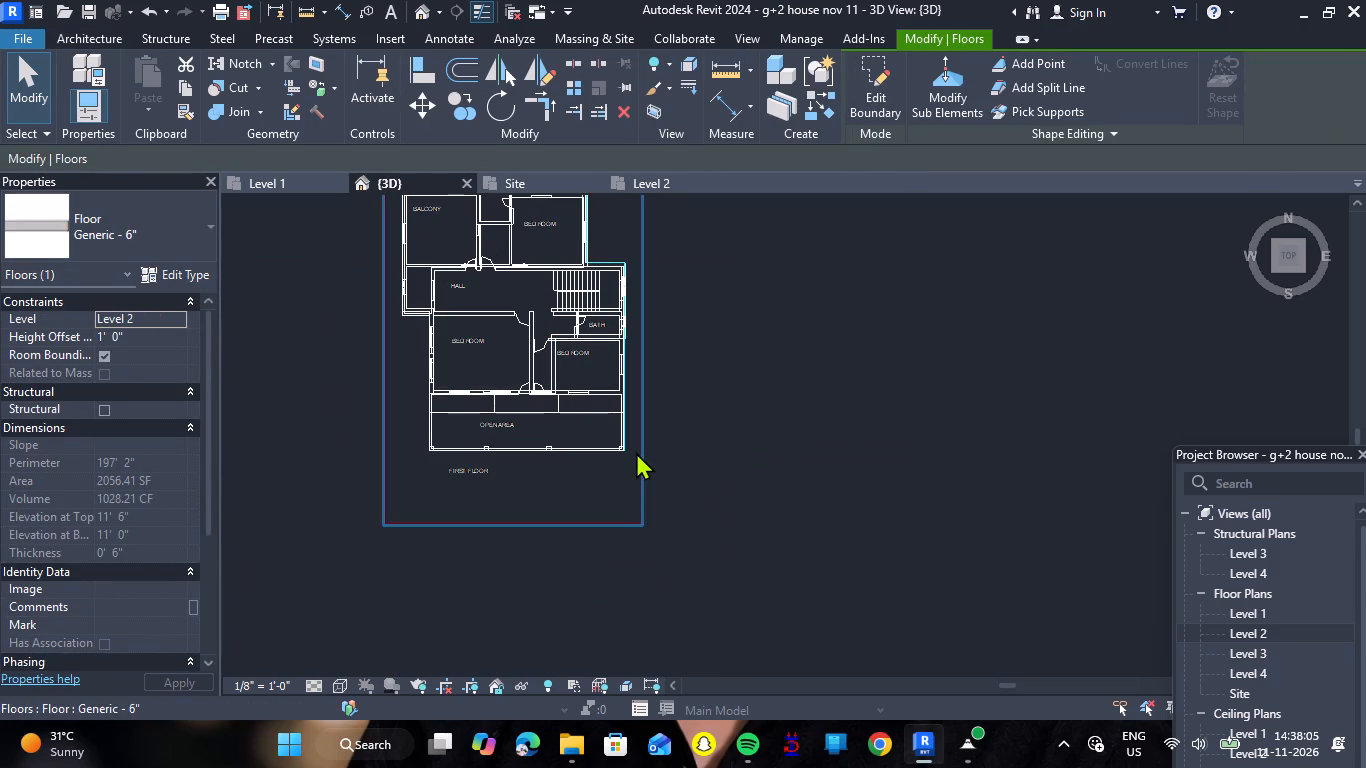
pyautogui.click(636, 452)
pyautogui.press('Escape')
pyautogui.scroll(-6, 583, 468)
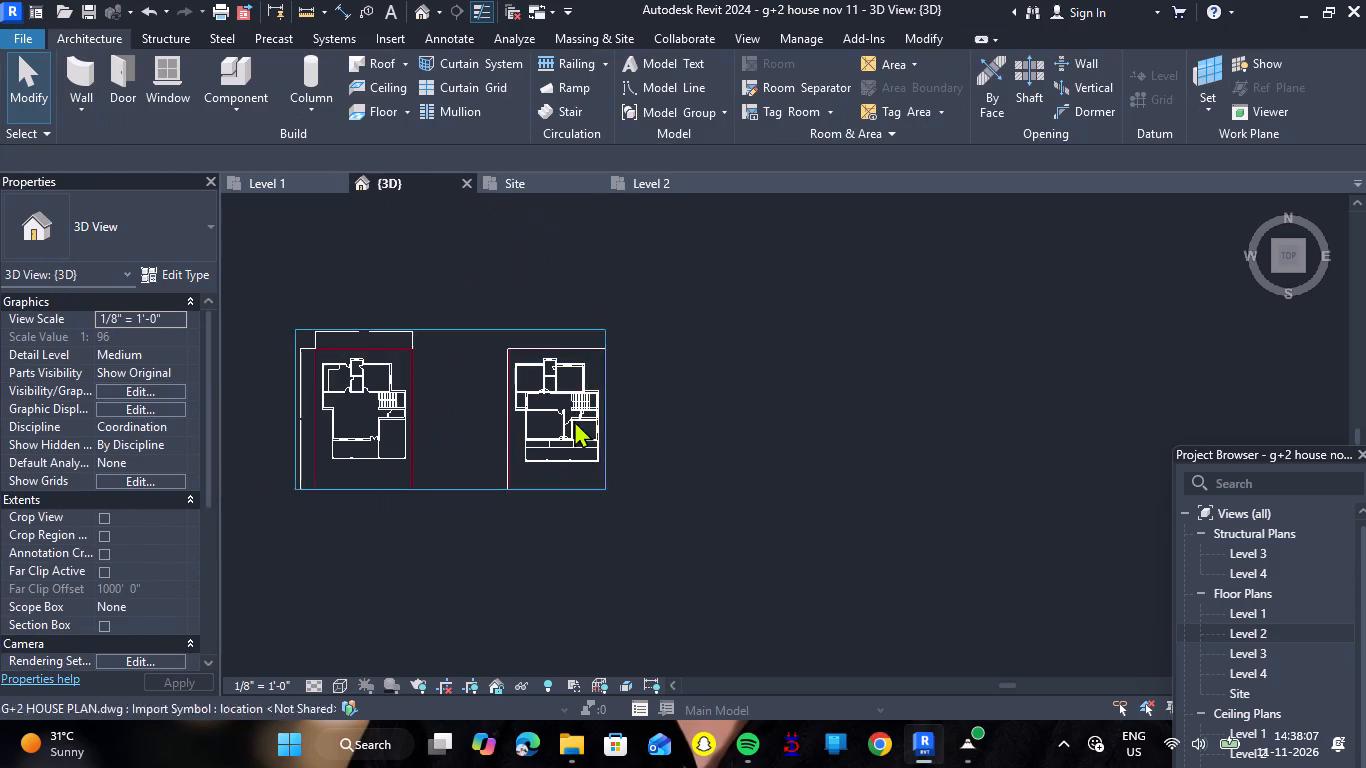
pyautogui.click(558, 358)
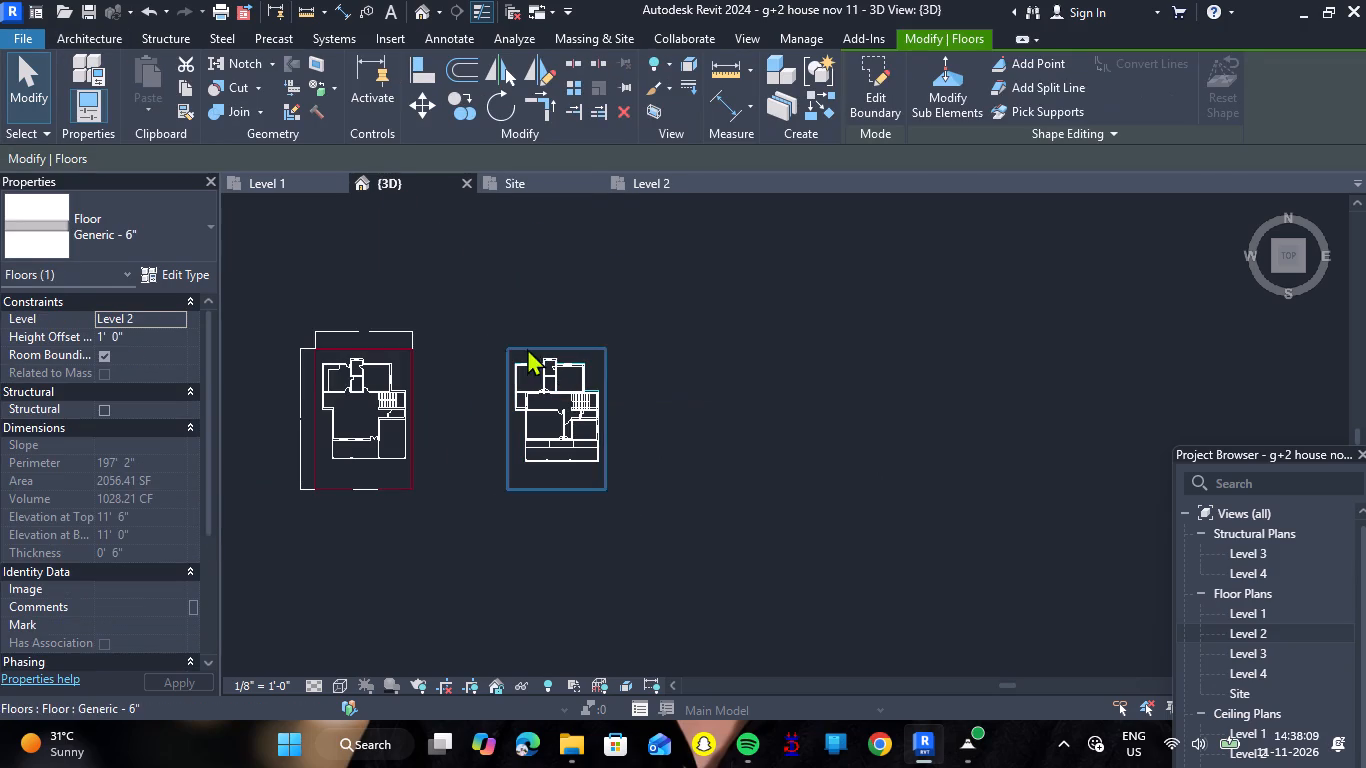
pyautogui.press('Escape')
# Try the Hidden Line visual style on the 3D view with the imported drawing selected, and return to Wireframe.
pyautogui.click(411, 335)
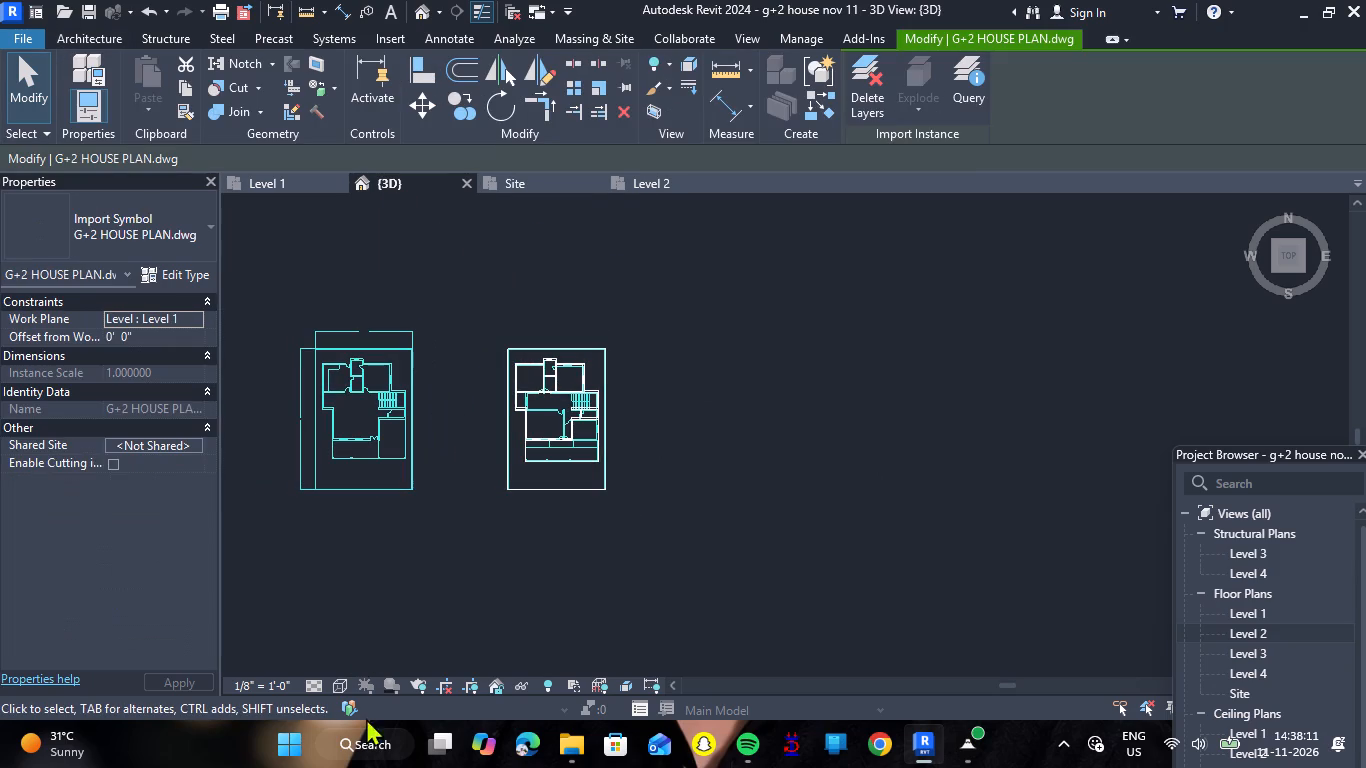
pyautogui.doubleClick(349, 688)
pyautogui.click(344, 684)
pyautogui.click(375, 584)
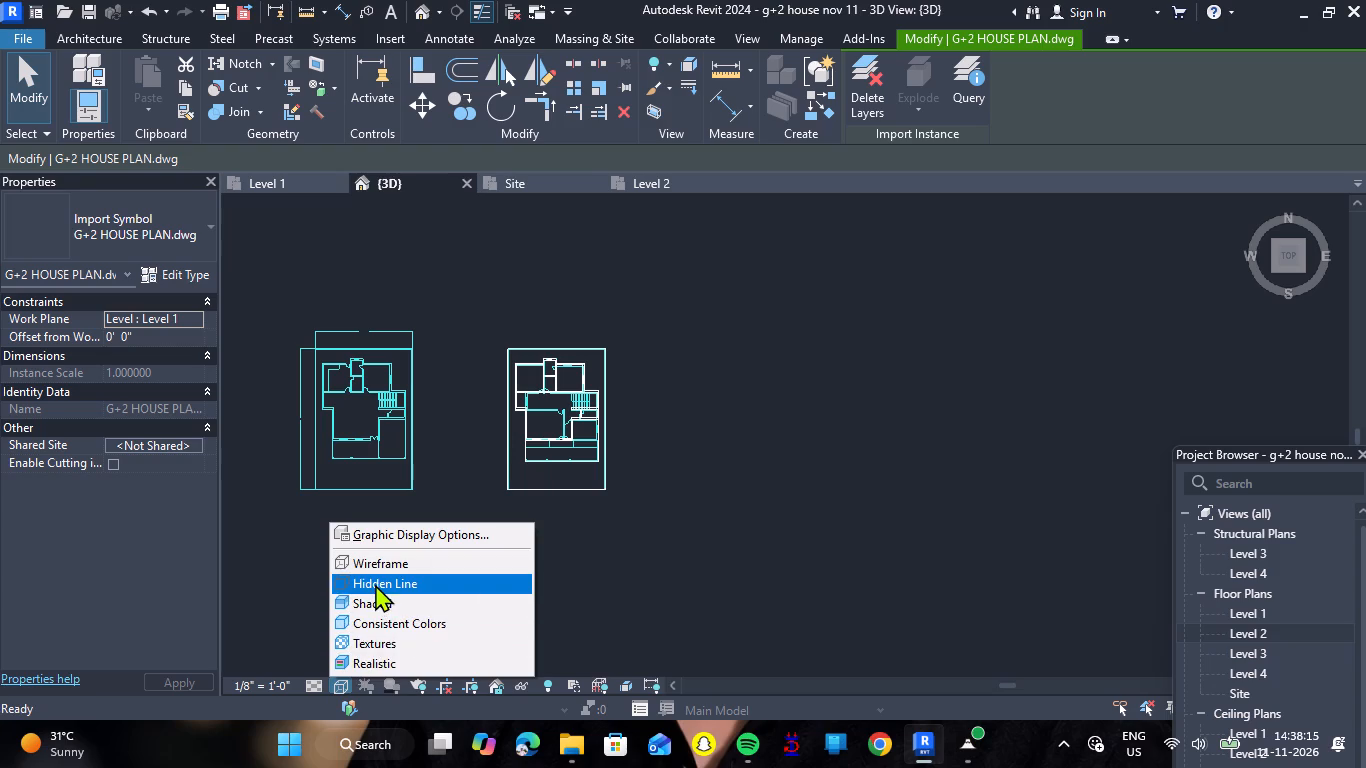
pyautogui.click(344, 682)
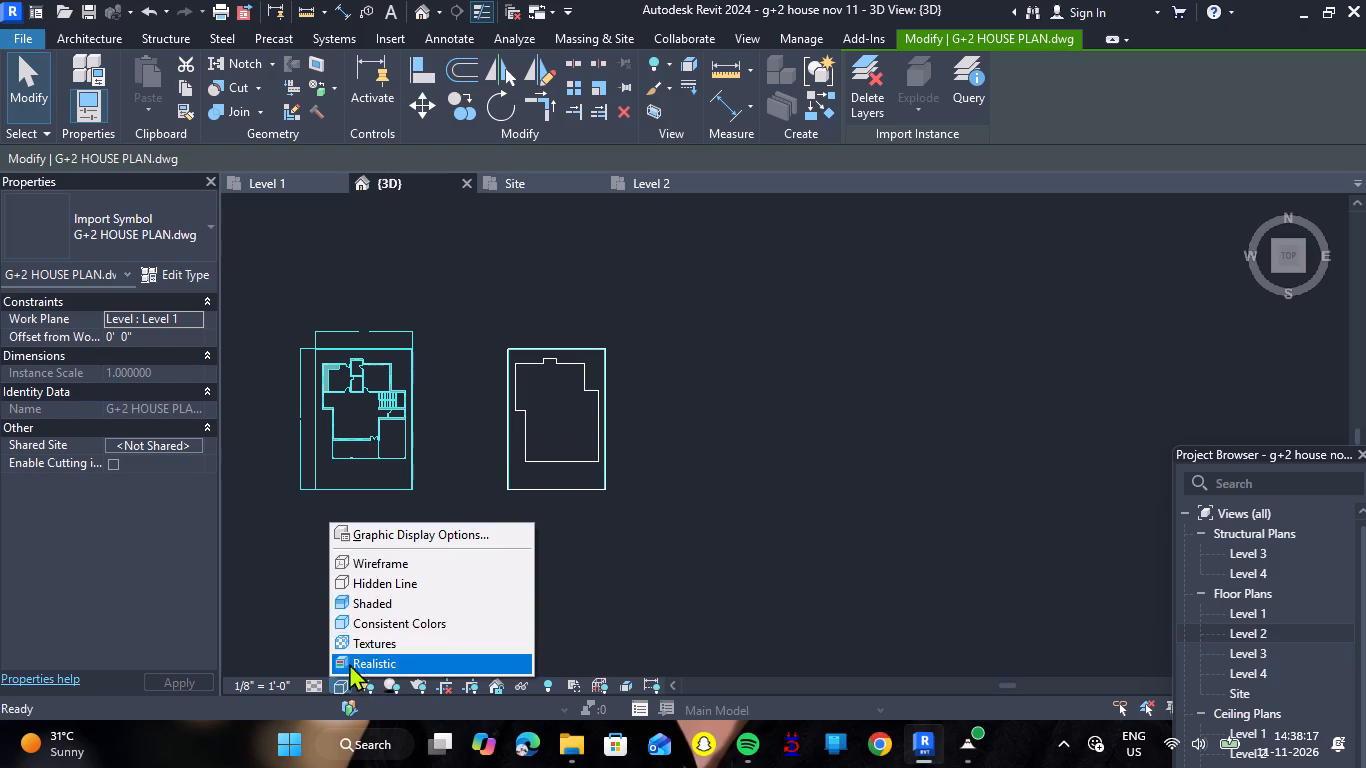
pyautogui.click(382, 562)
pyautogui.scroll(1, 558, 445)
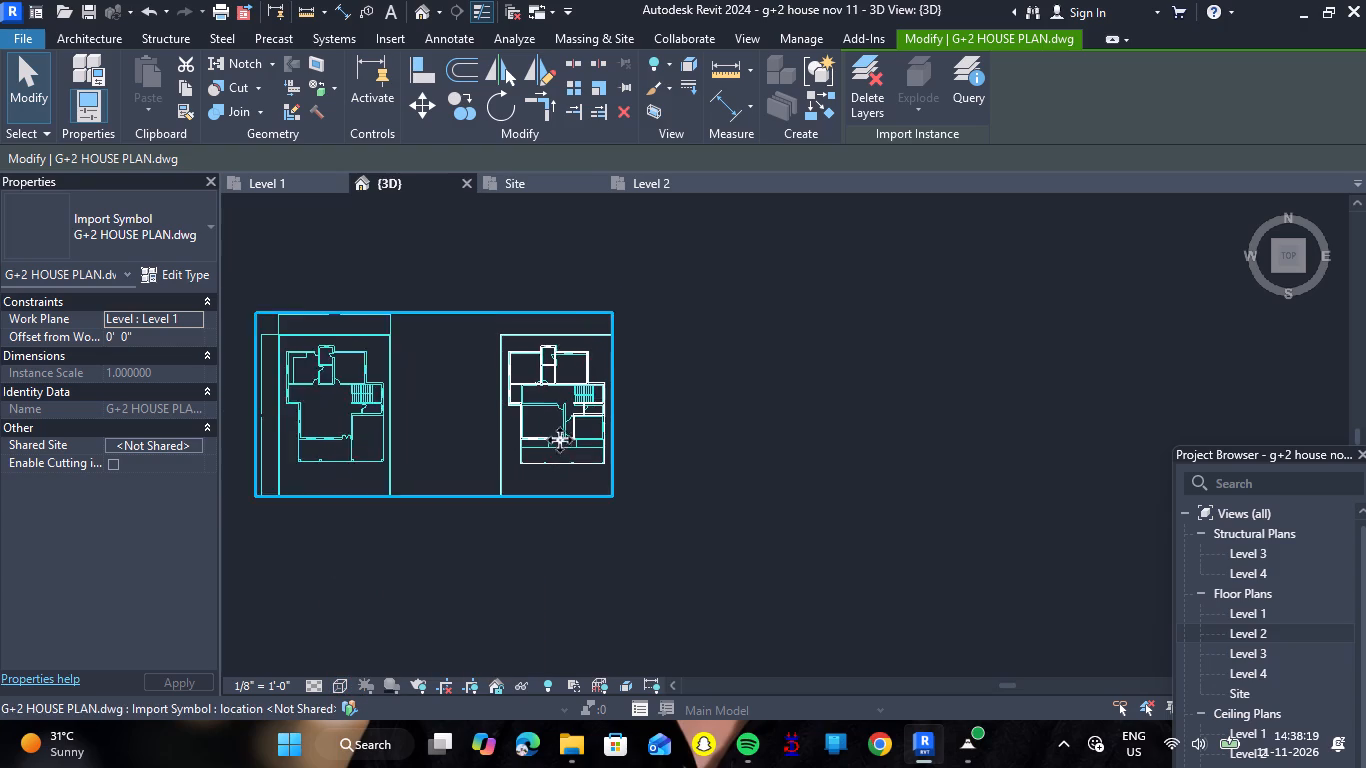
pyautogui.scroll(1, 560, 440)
# Try the Shaded and Textures visual styles on the 3D view and set it to Realistic.
pyautogui.click(340, 684)
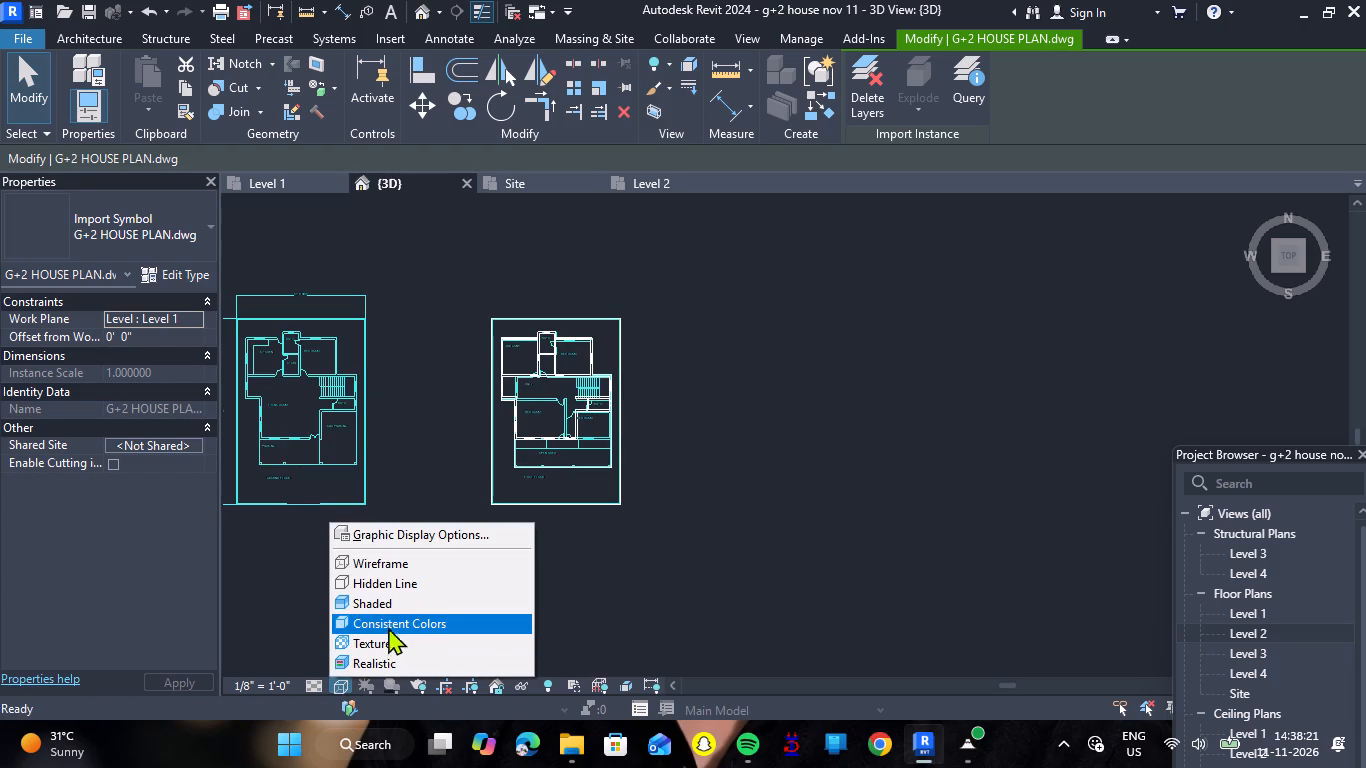
pyautogui.click(389, 611)
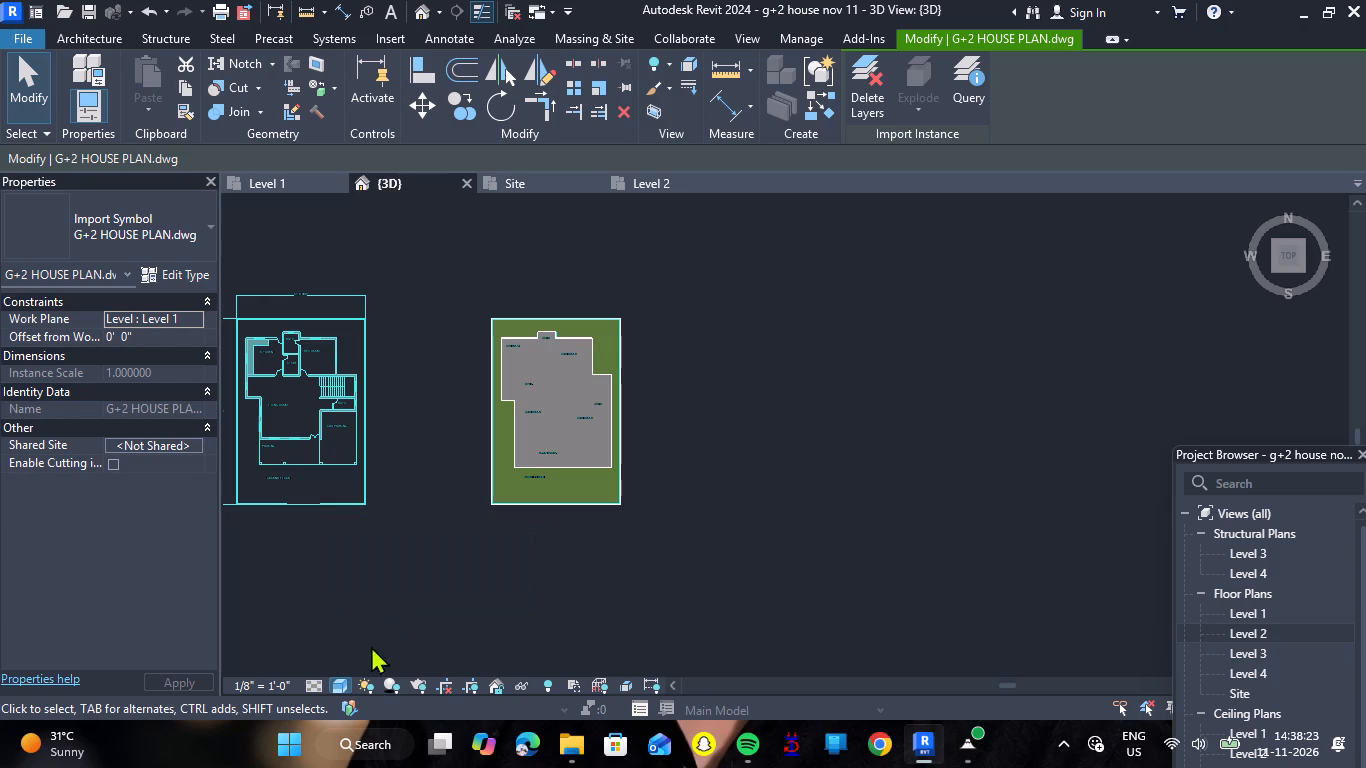
pyautogui.click(340, 681)
pyautogui.click(382, 636)
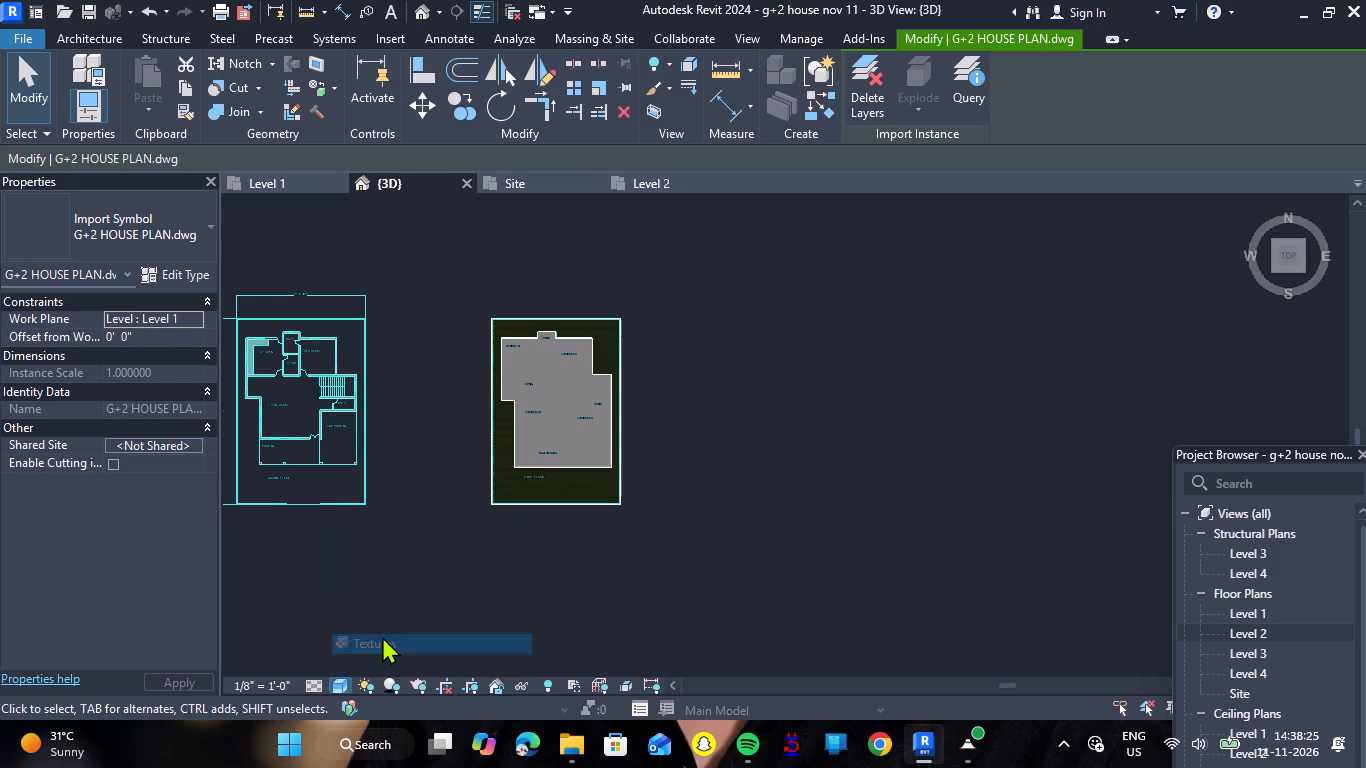
pyautogui.click(343, 677)
pyautogui.click(374, 668)
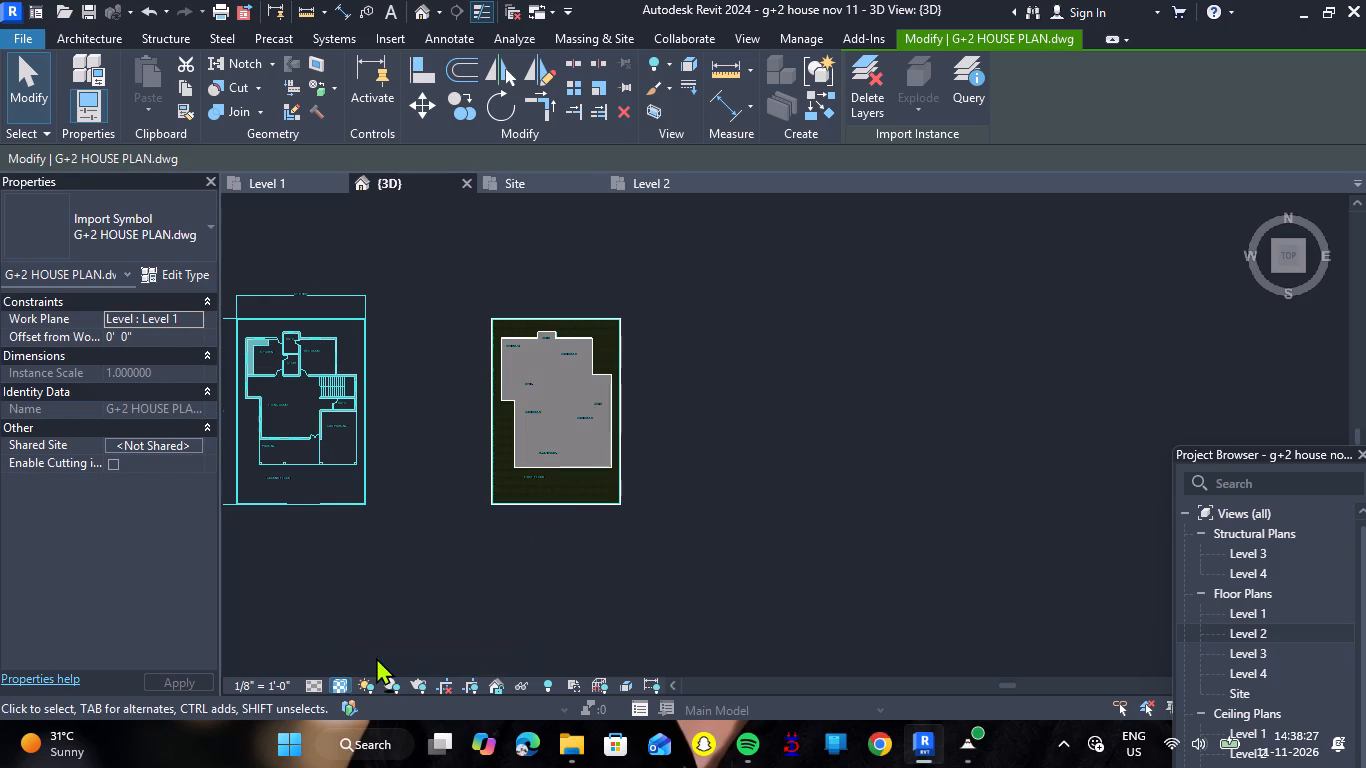
pyautogui.click(347, 685)
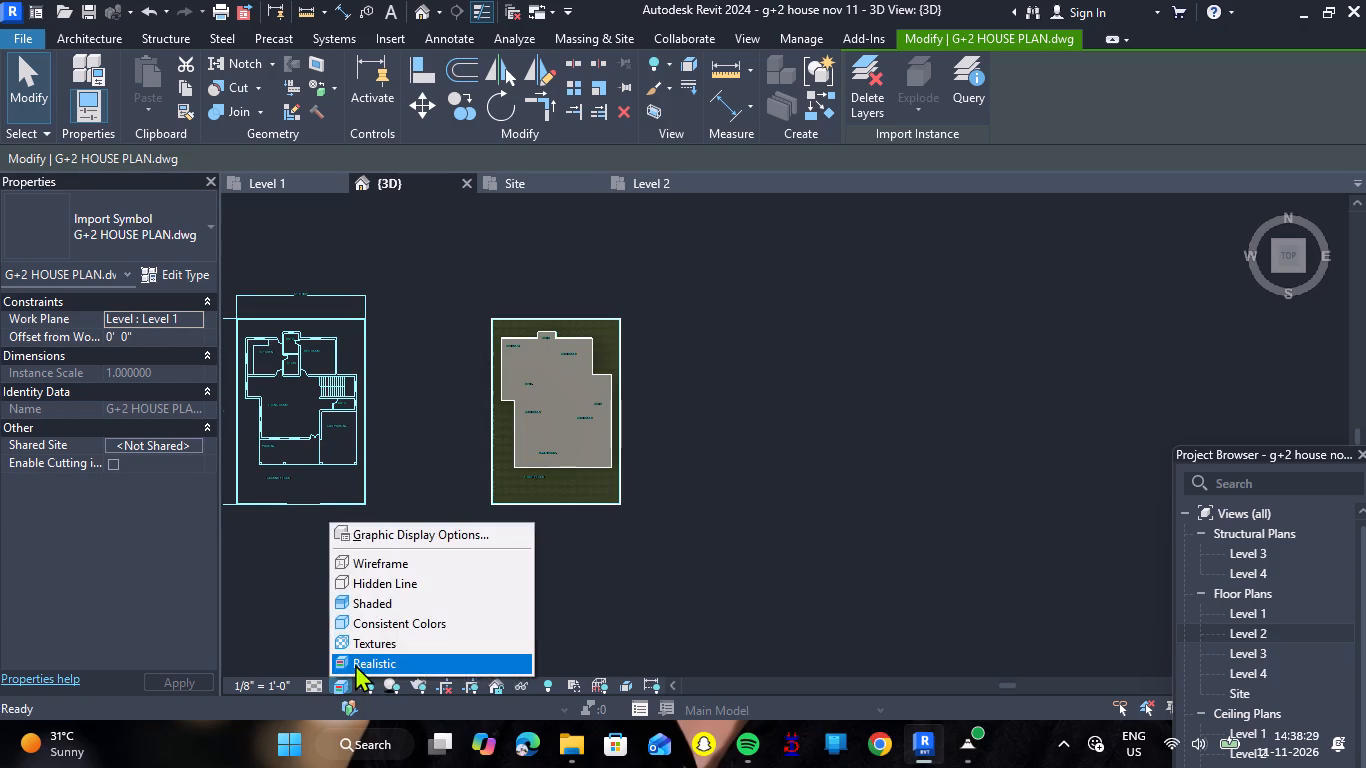
pyautogui.click(355, 664)
pyautogui.scroll(-2, 417, 413)
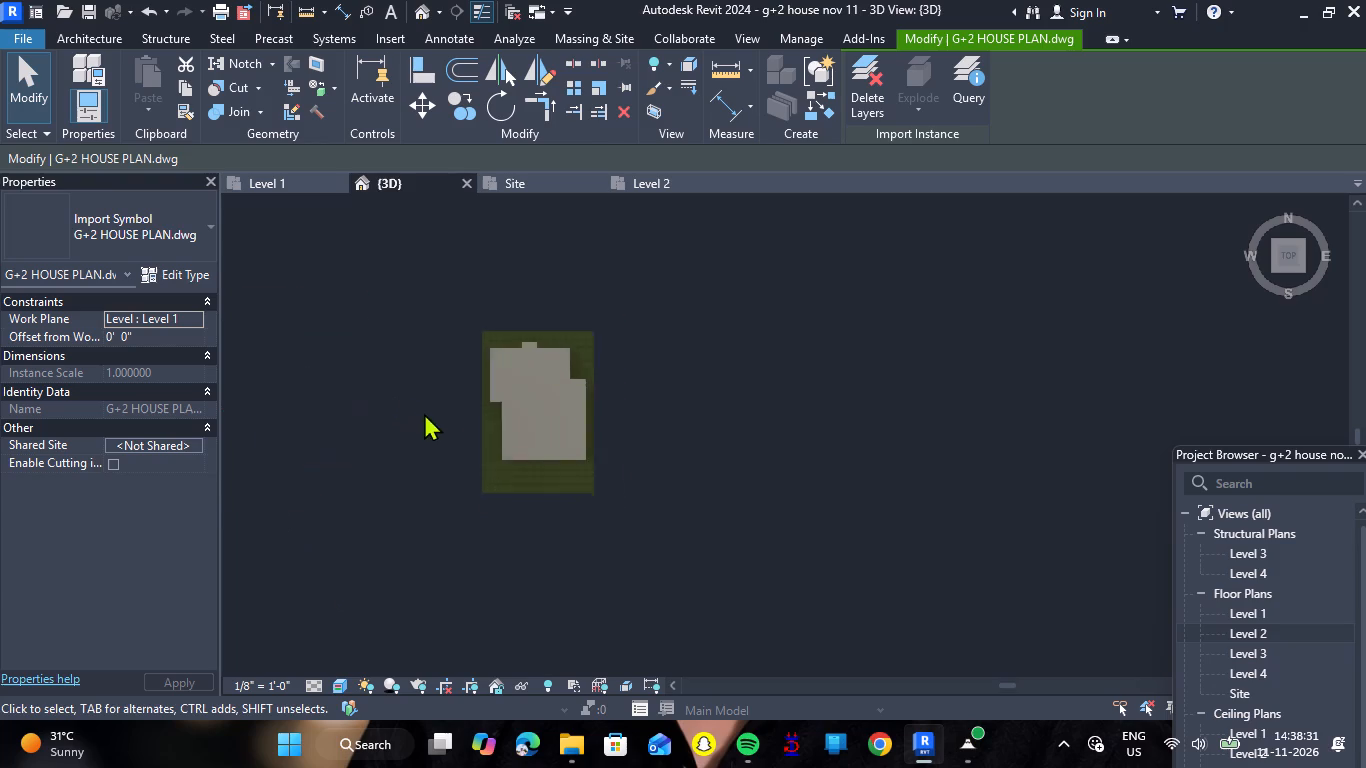
pyautogui.scroll(-2, 424, 413)
pyautogui.scroll(4, 299, 413)
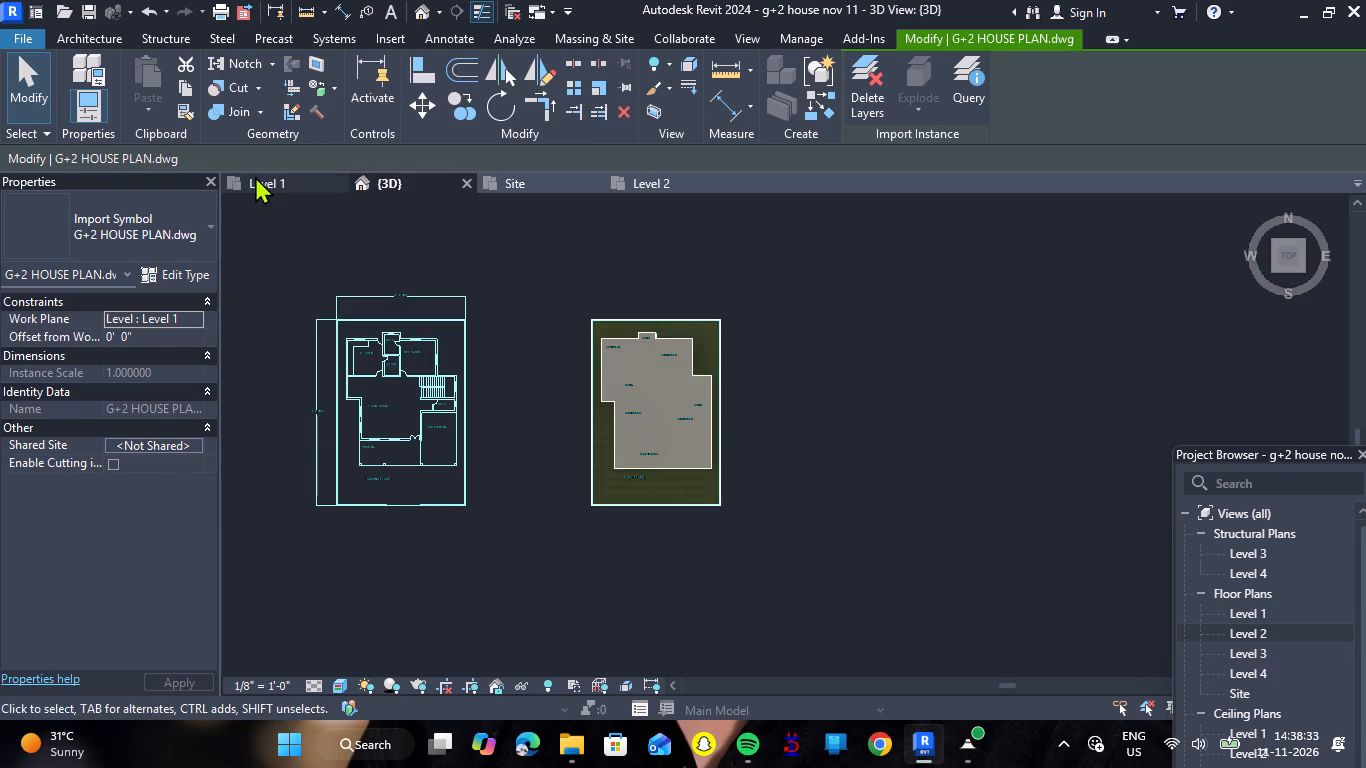
# Open the Level 1 floor plan and temporarily hide the imported G+2 HOUSE PLAN drawing.
pyautogui.click(255, 176)
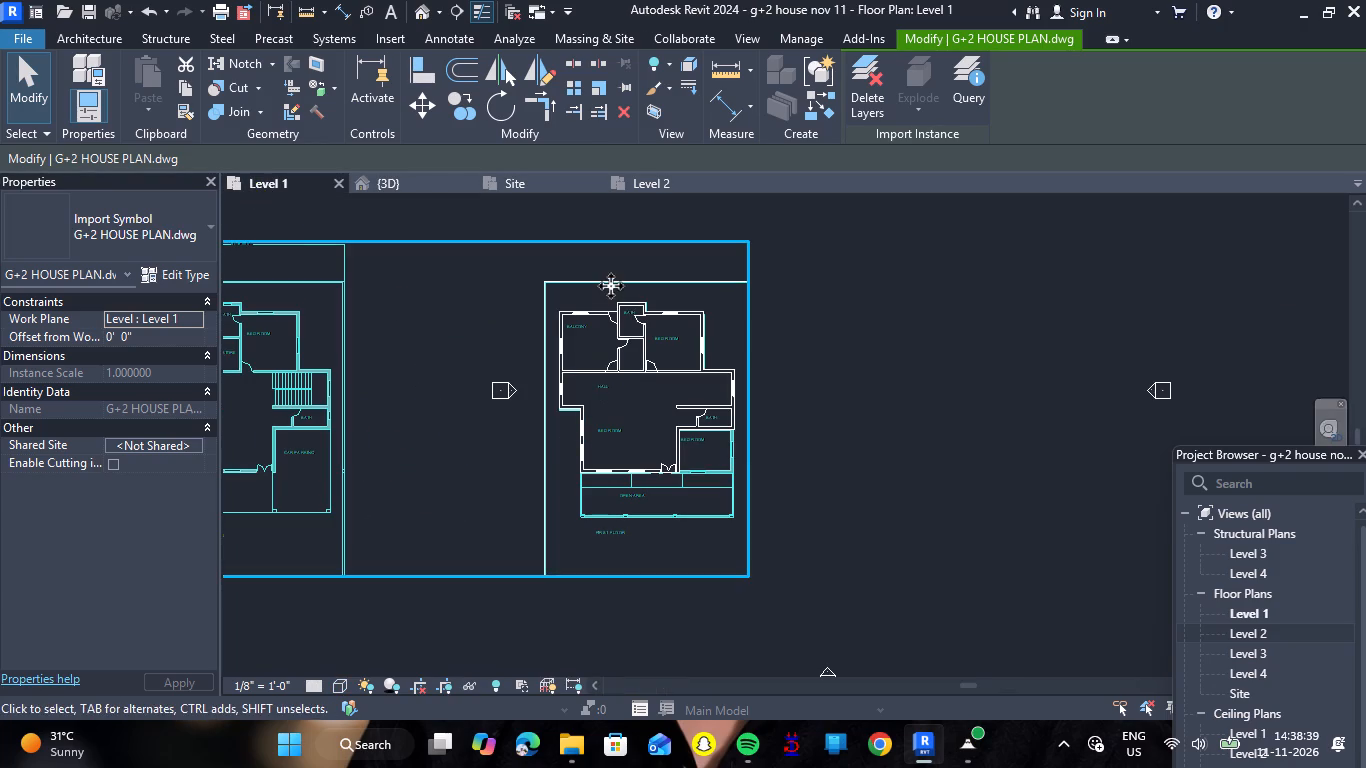
pyautogui.scroll(6, 611, 286)
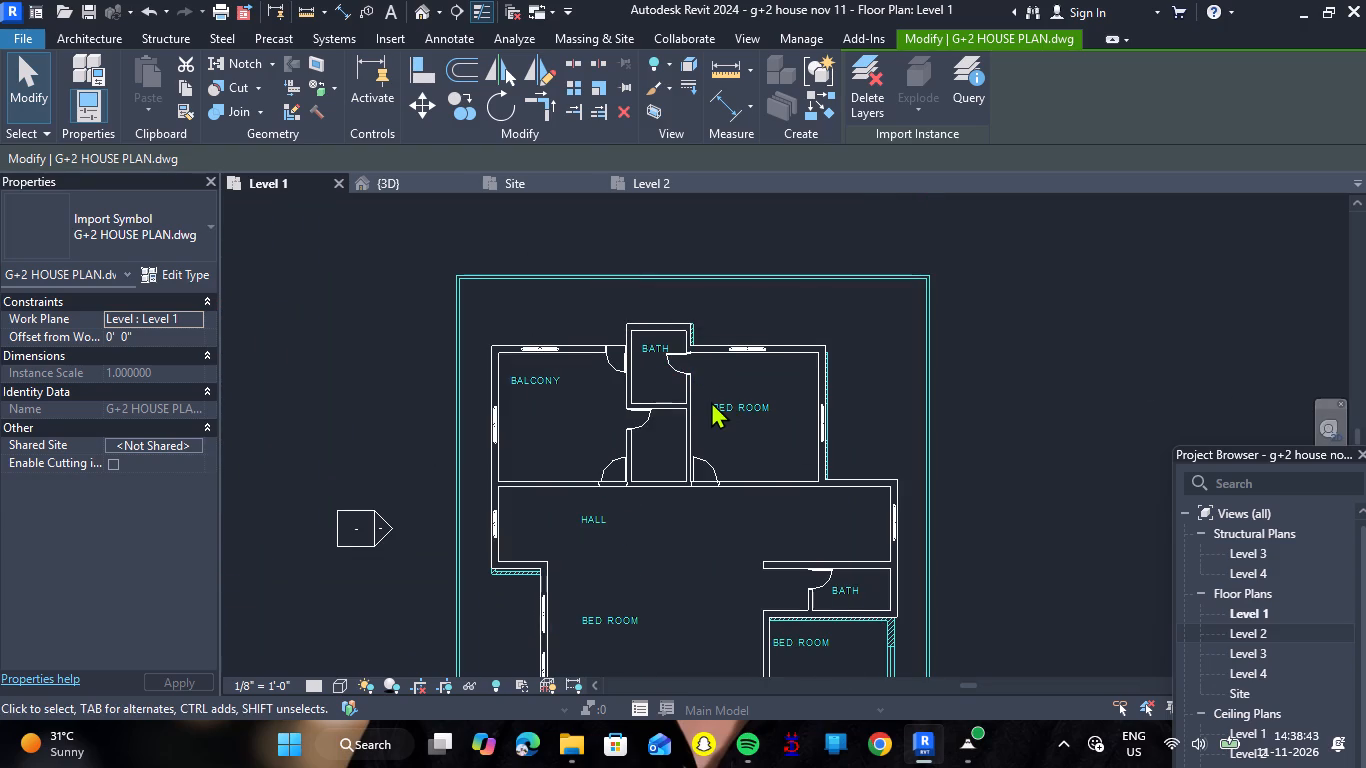
pyautogui.write('hh')
pyautogui.scroll(-5, 688, 338)
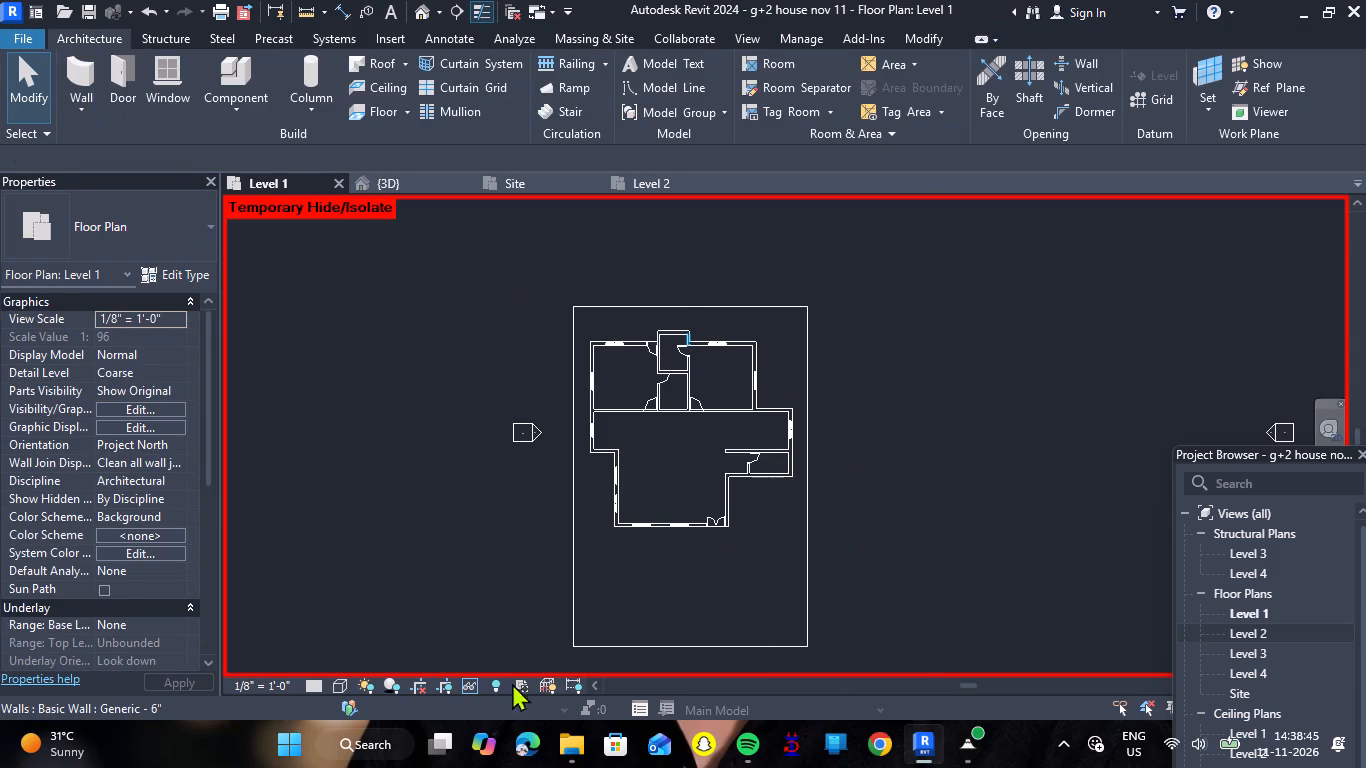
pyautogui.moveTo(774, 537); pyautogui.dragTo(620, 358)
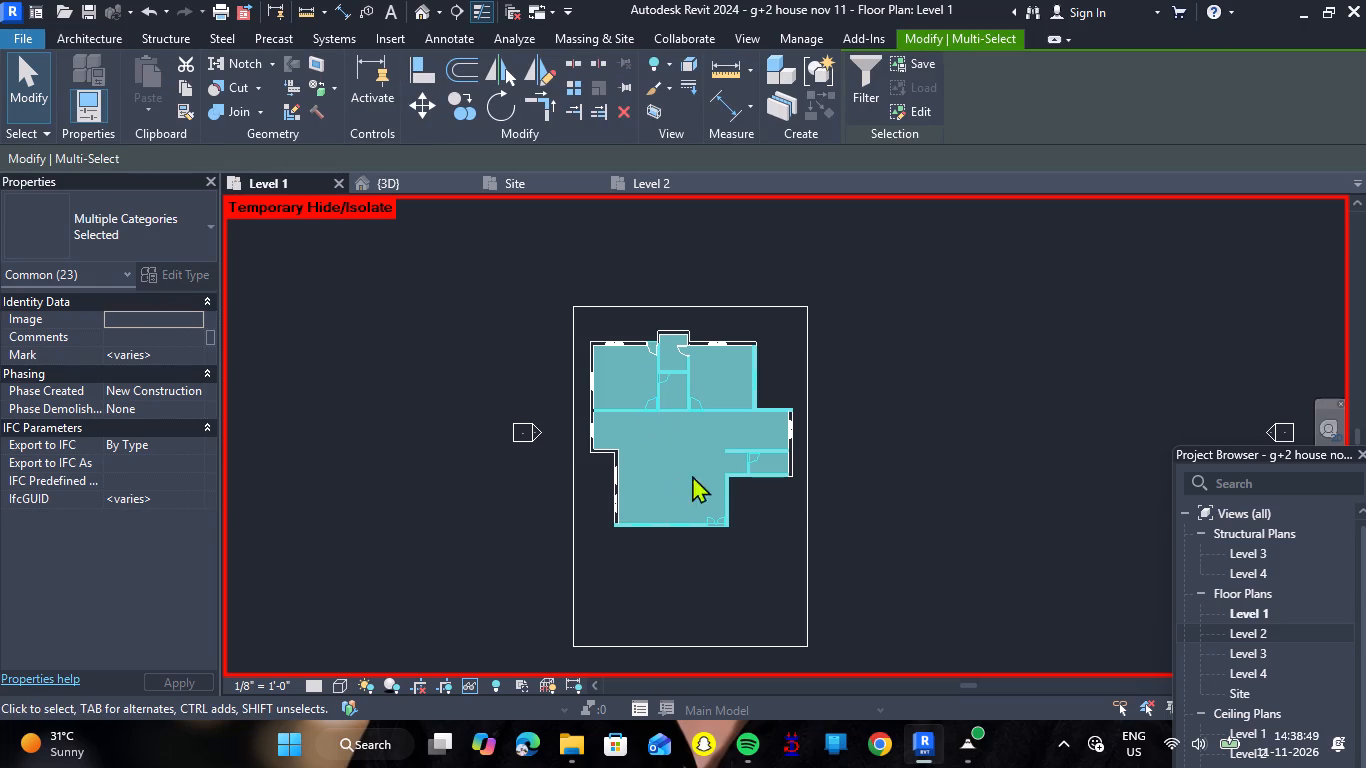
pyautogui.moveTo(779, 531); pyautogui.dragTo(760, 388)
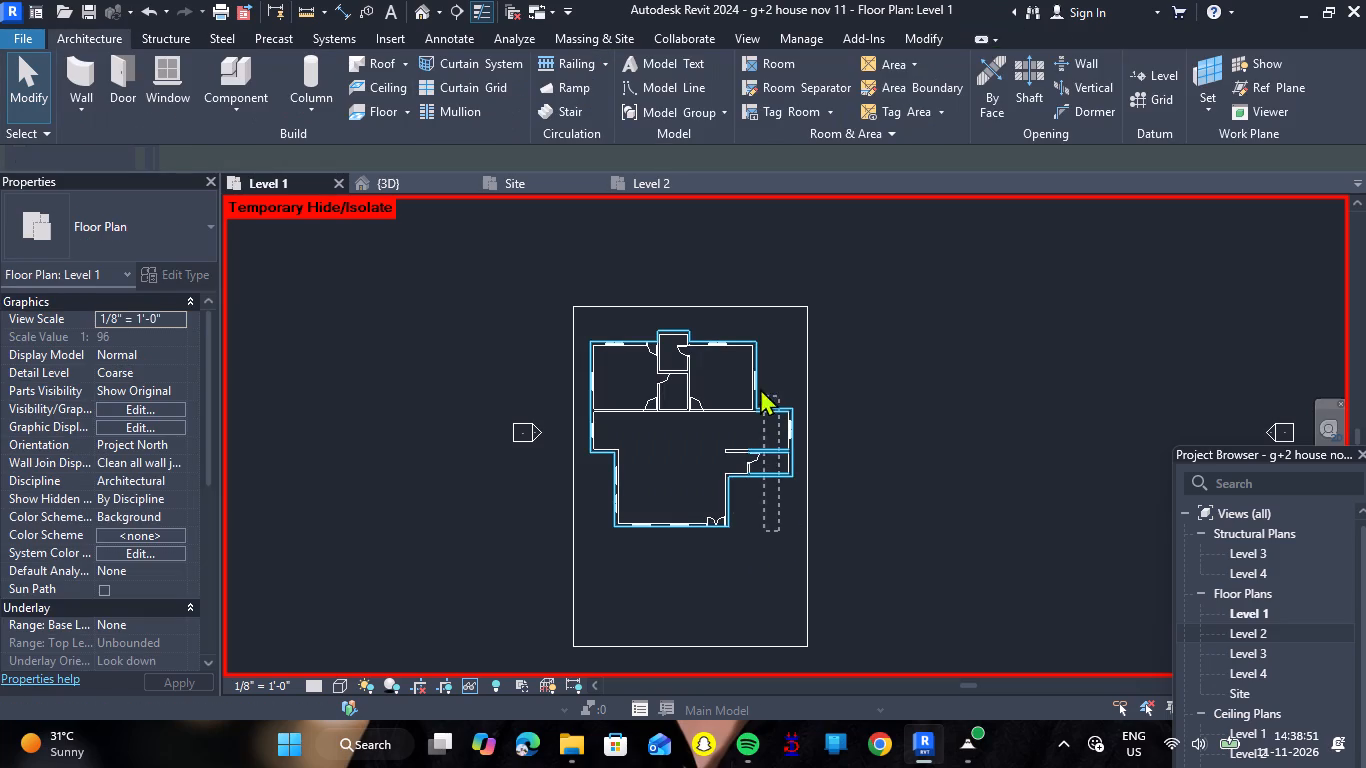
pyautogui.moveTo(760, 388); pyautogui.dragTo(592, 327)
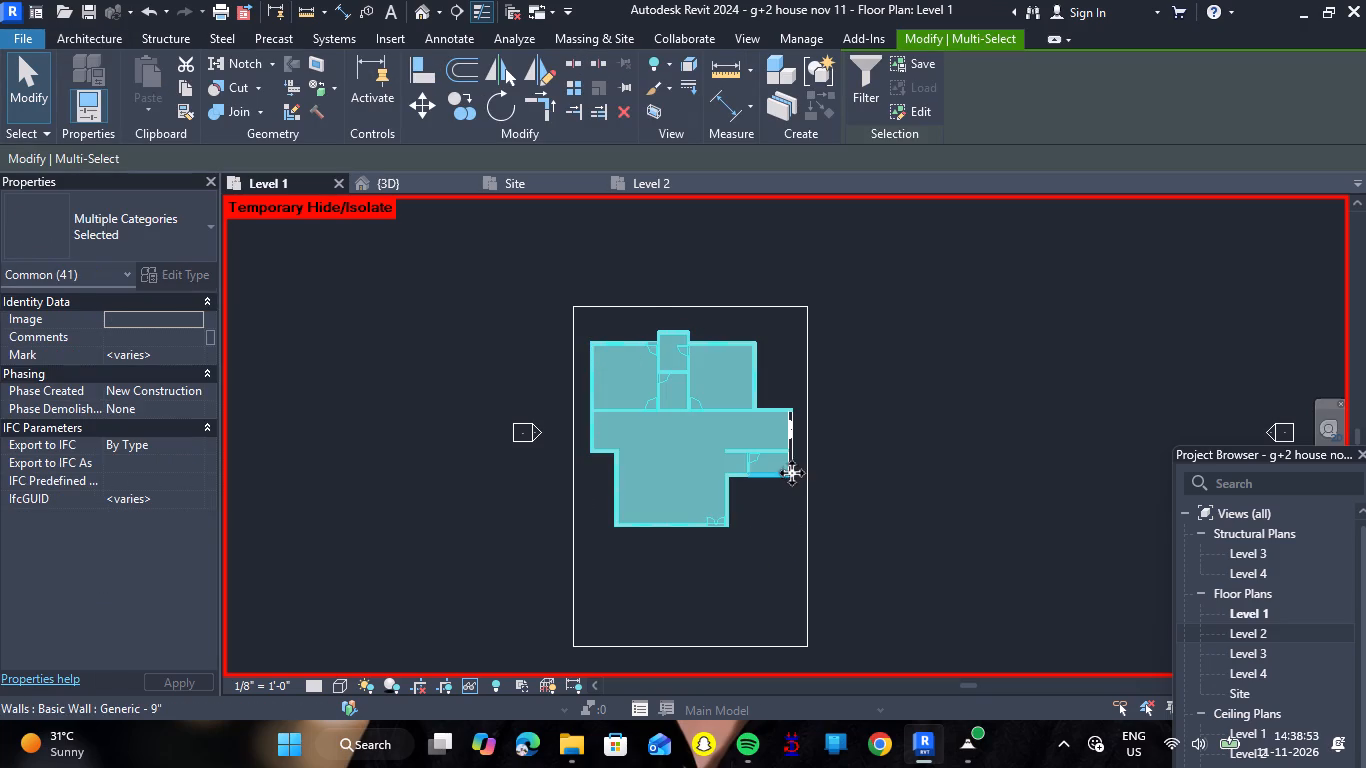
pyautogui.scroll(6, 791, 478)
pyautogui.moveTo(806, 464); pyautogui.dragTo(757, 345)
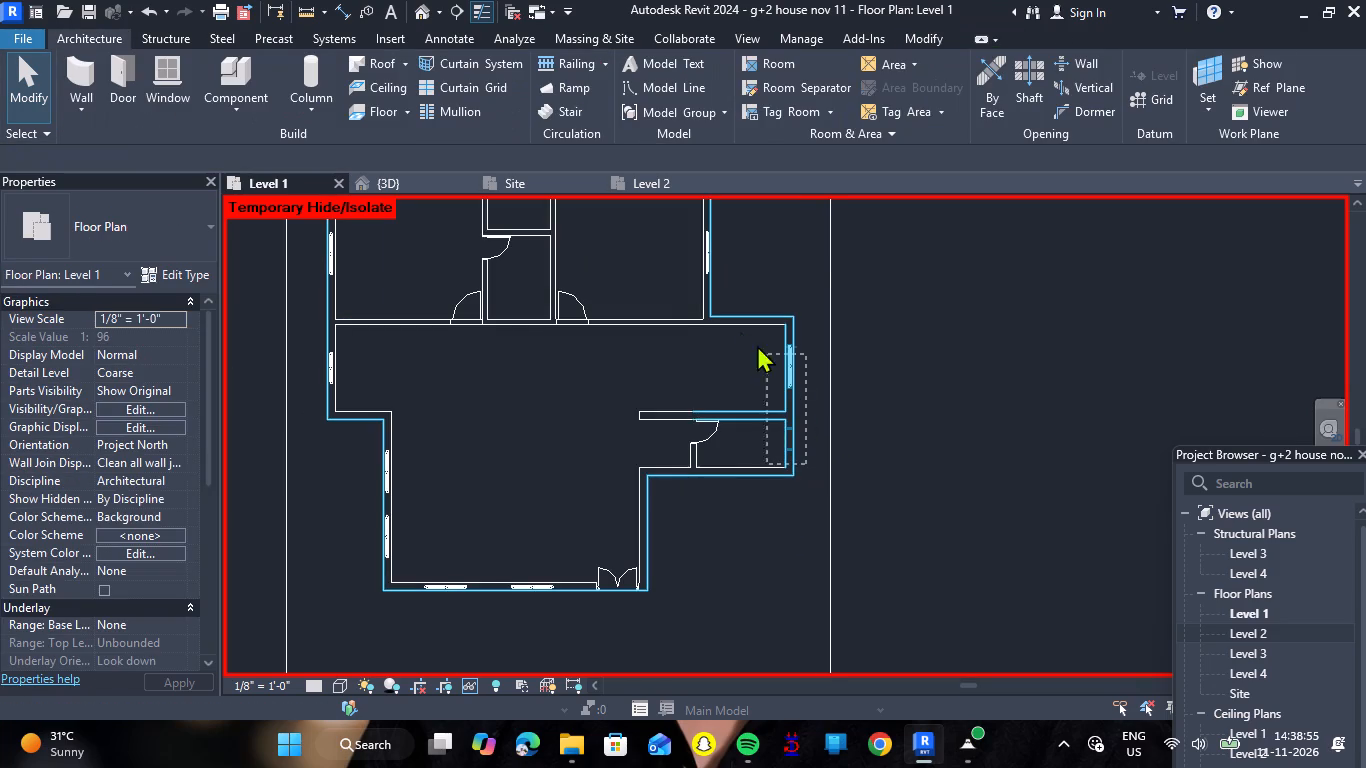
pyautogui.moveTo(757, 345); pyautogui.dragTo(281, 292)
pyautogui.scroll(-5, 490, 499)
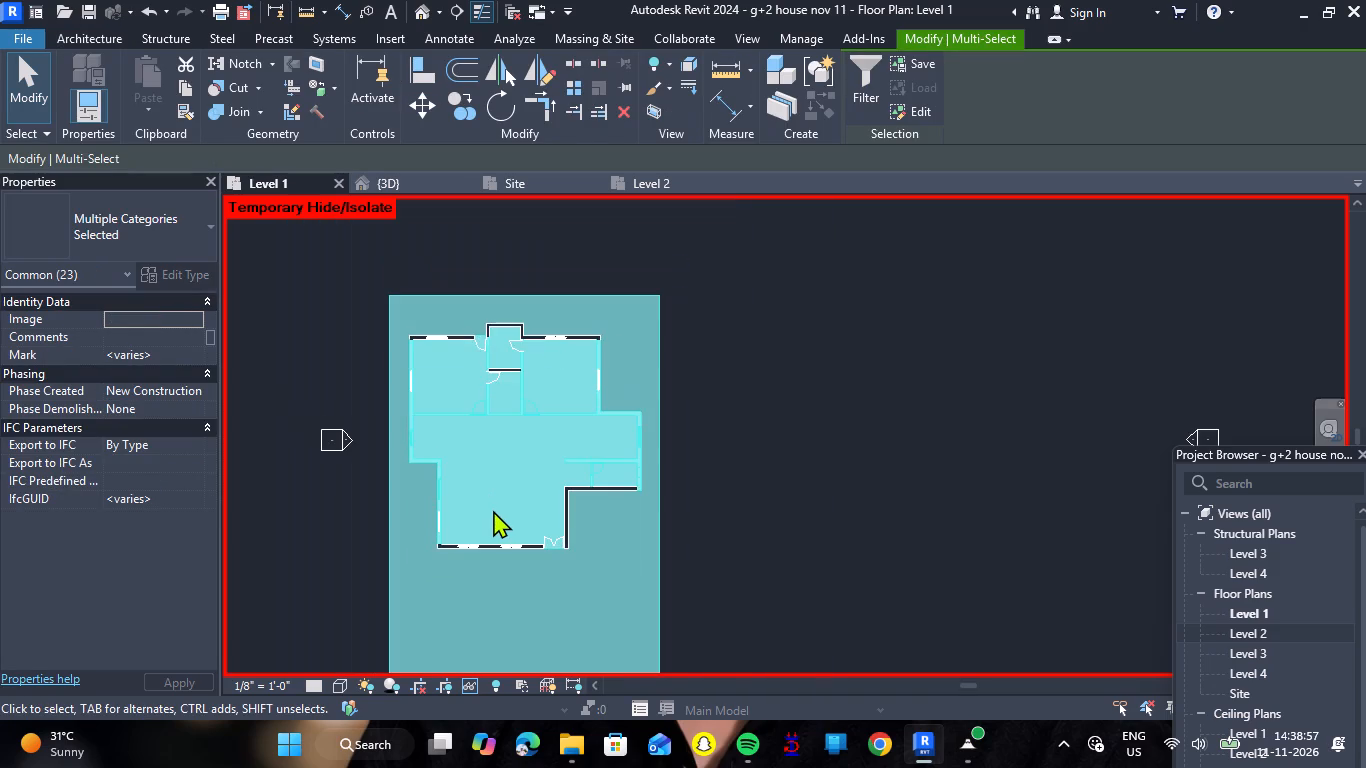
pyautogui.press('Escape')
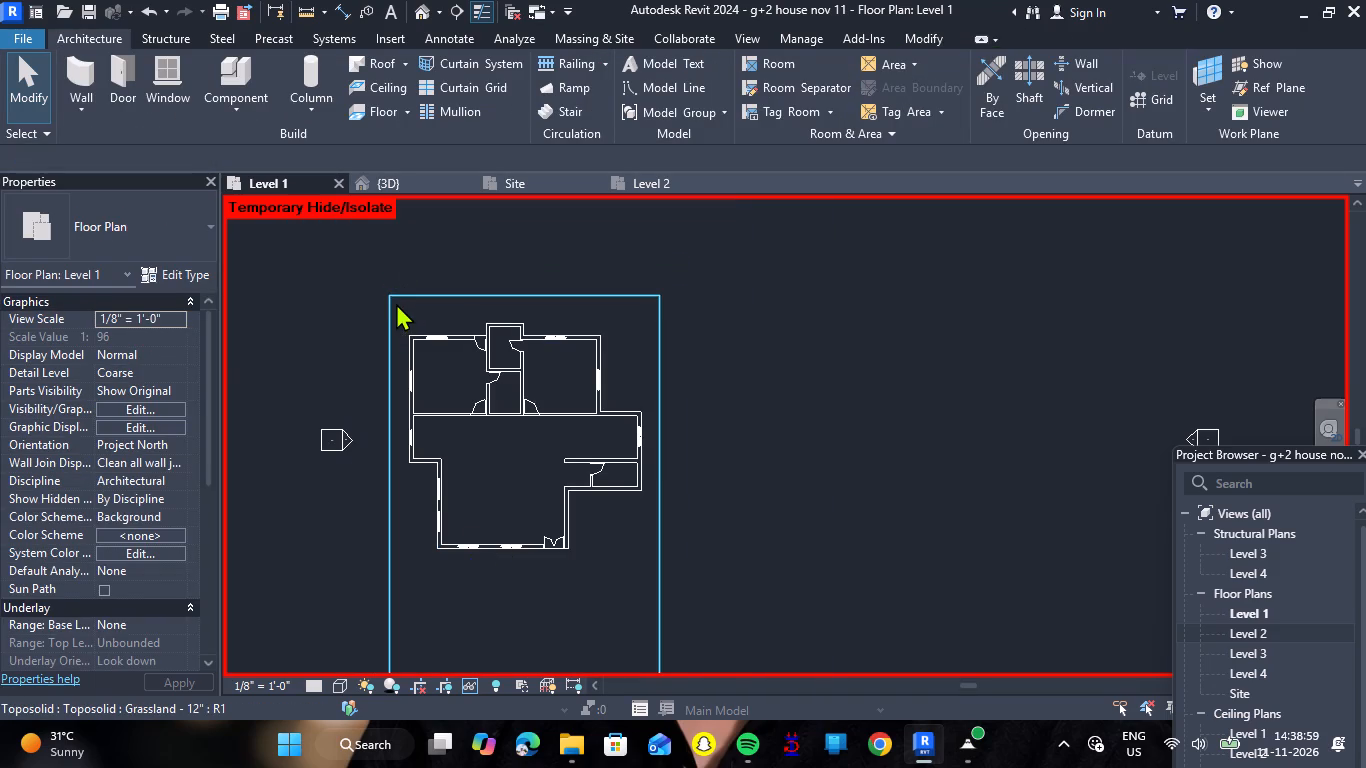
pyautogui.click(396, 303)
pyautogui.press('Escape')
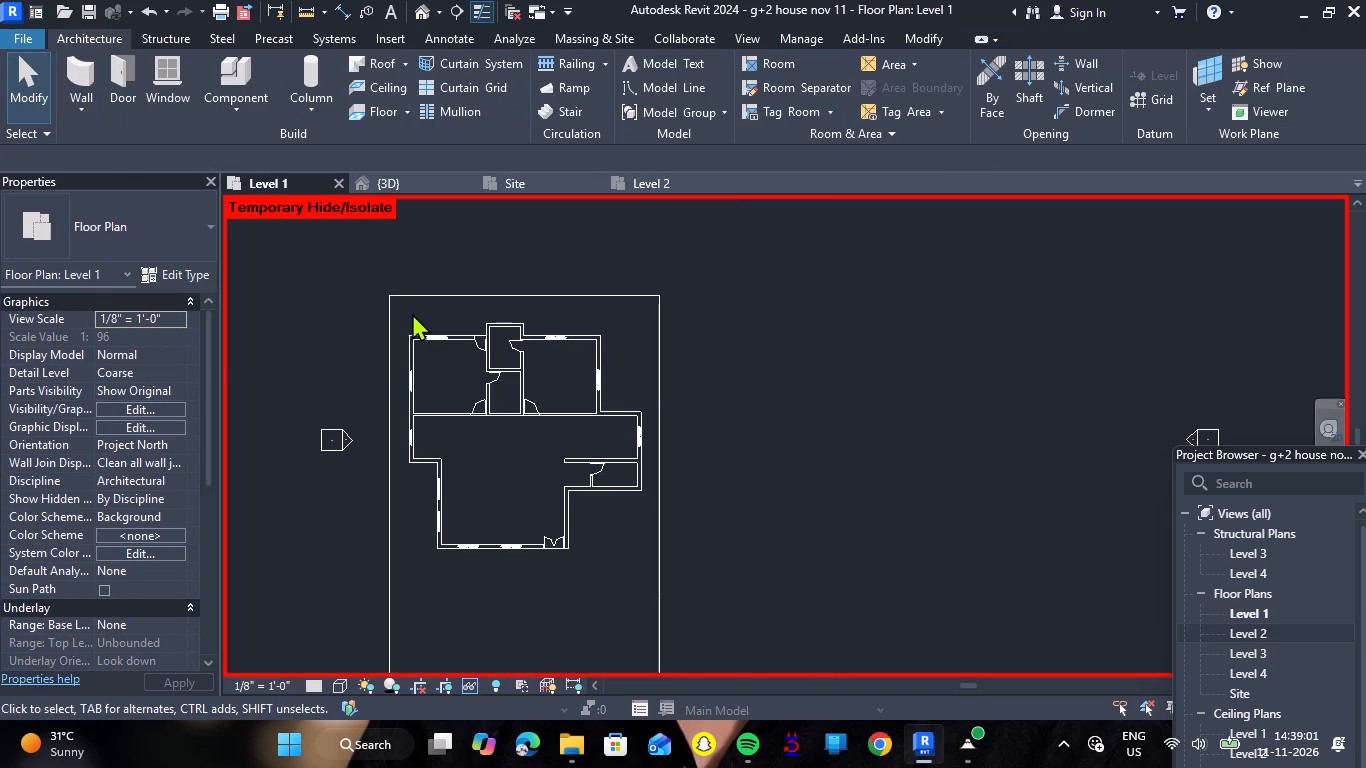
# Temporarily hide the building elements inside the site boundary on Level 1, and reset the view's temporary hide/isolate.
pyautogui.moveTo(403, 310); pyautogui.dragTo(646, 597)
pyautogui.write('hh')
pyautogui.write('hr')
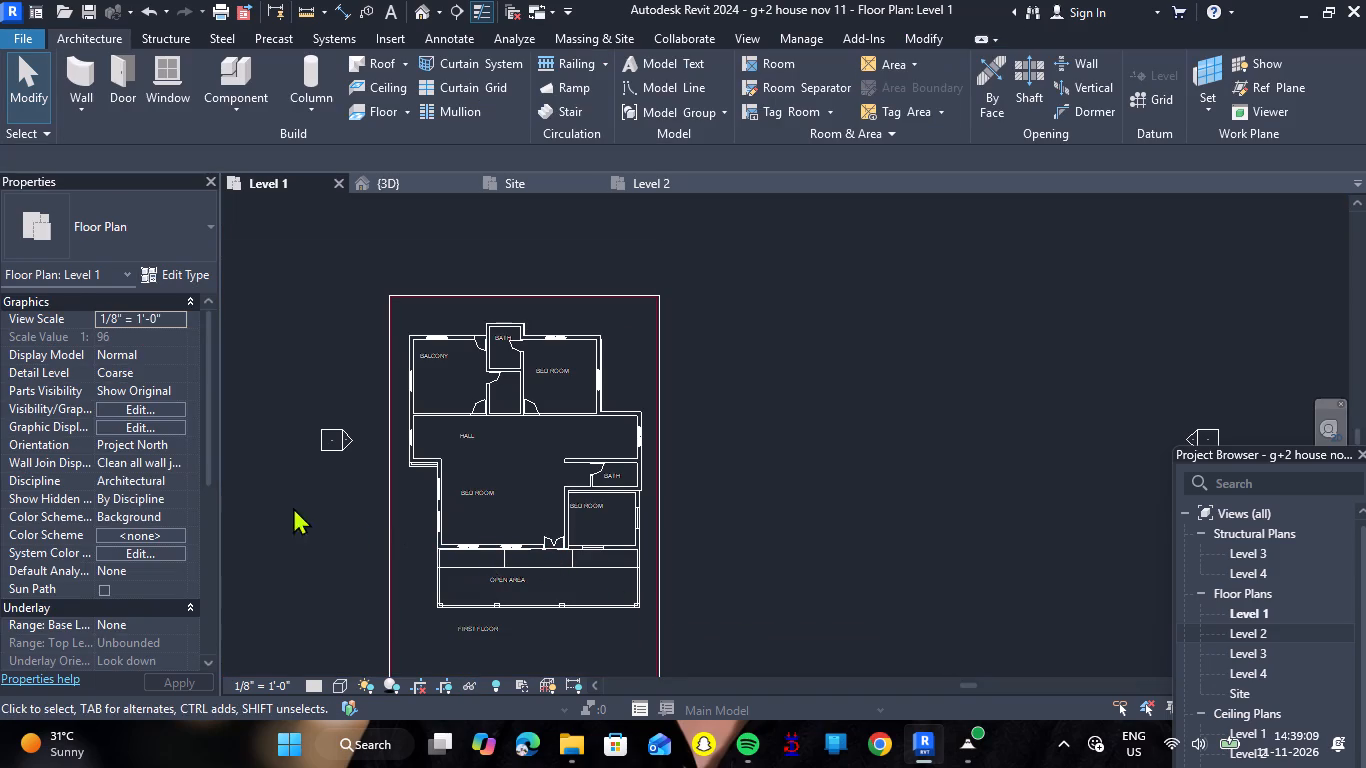
# Look over the Level 1 view's properties and the ground-floor and first-floor drawings on the plan.
pyautogui.scroll(-5, 163, 578)
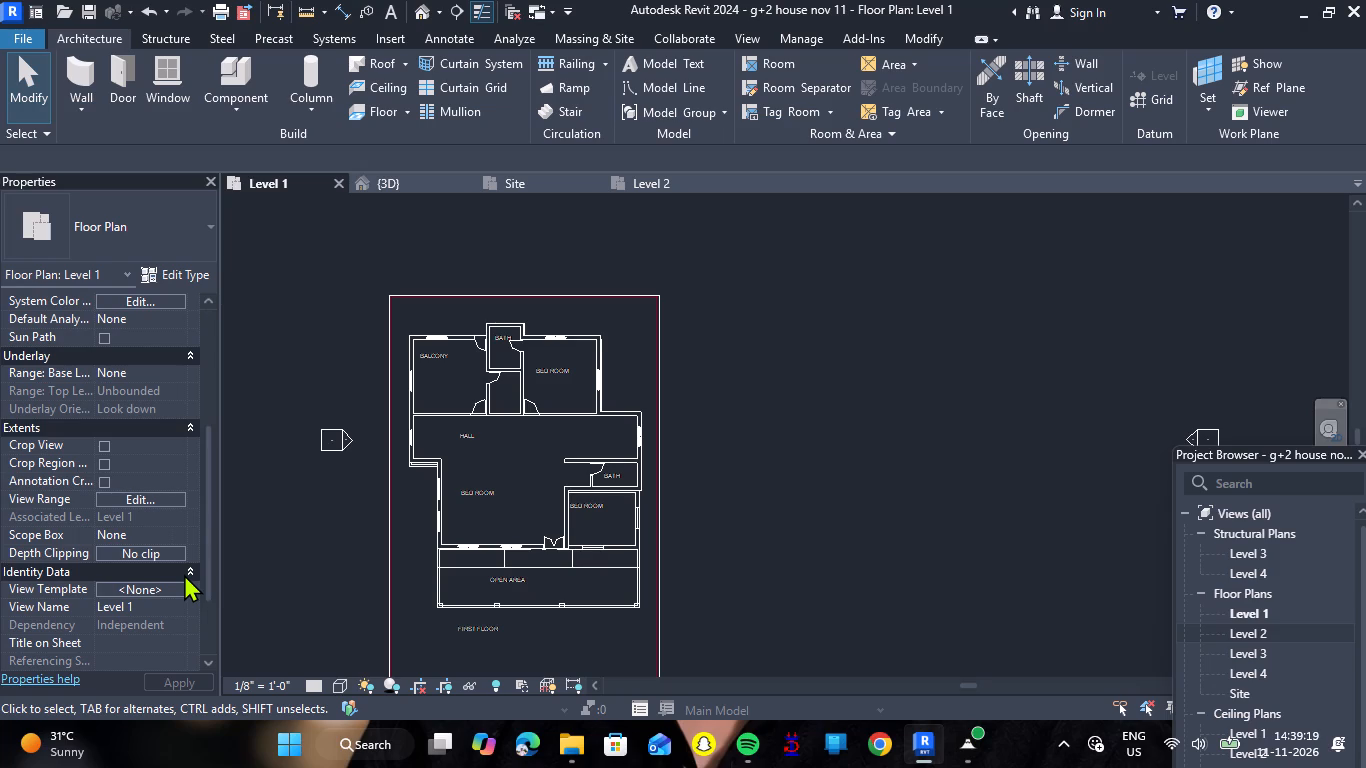
pyautogui.scroll(-2, 511, 397)
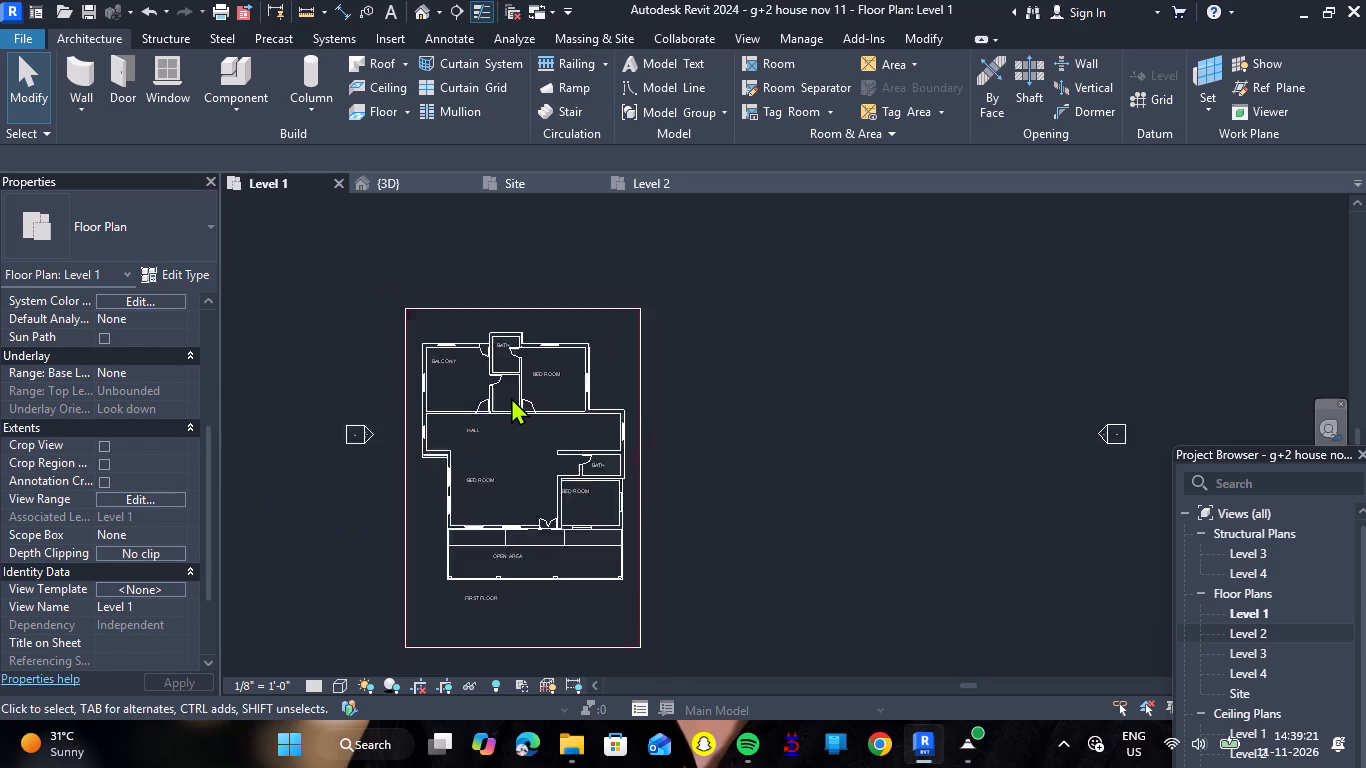
pyautogui.scroll(-4, 511, 397)
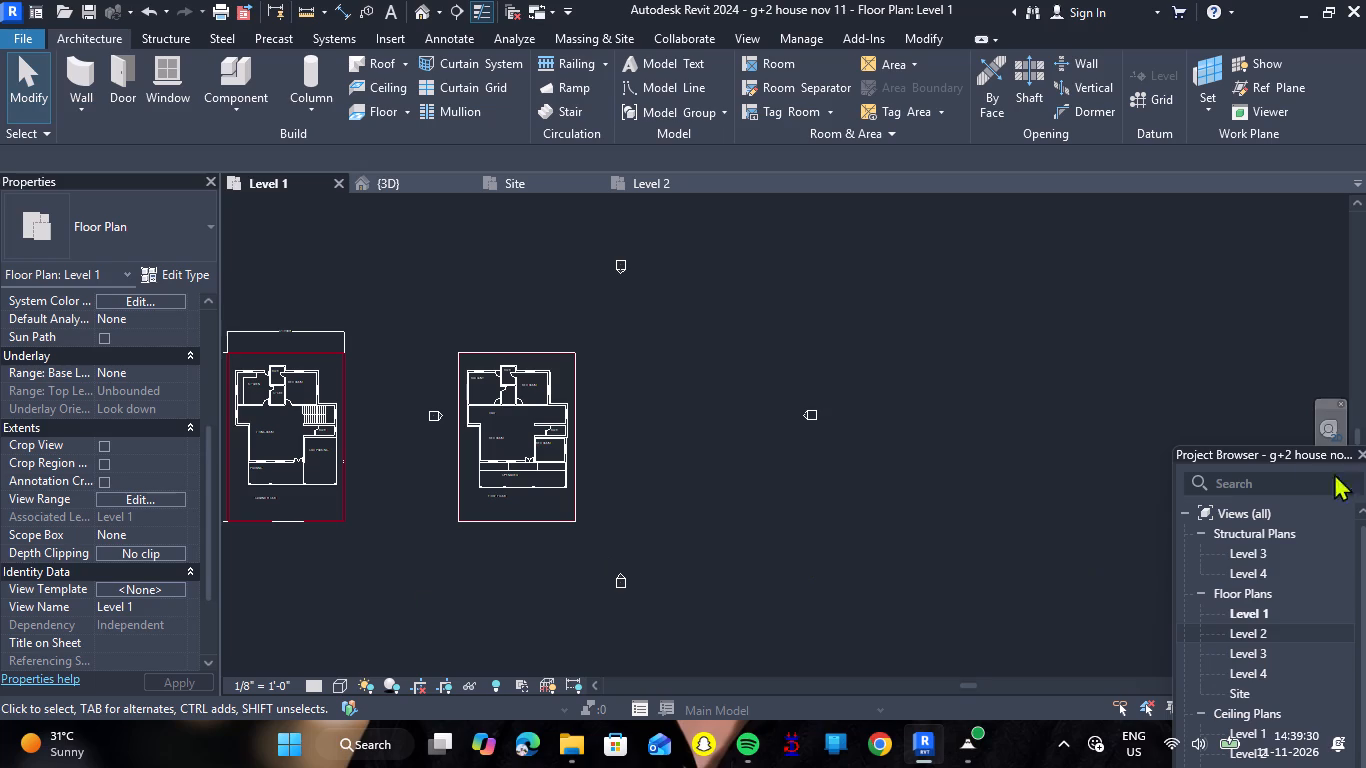
pyautogui.doubleClick(1255, 603)
pyautogui.scroll(-3, 355, 572)
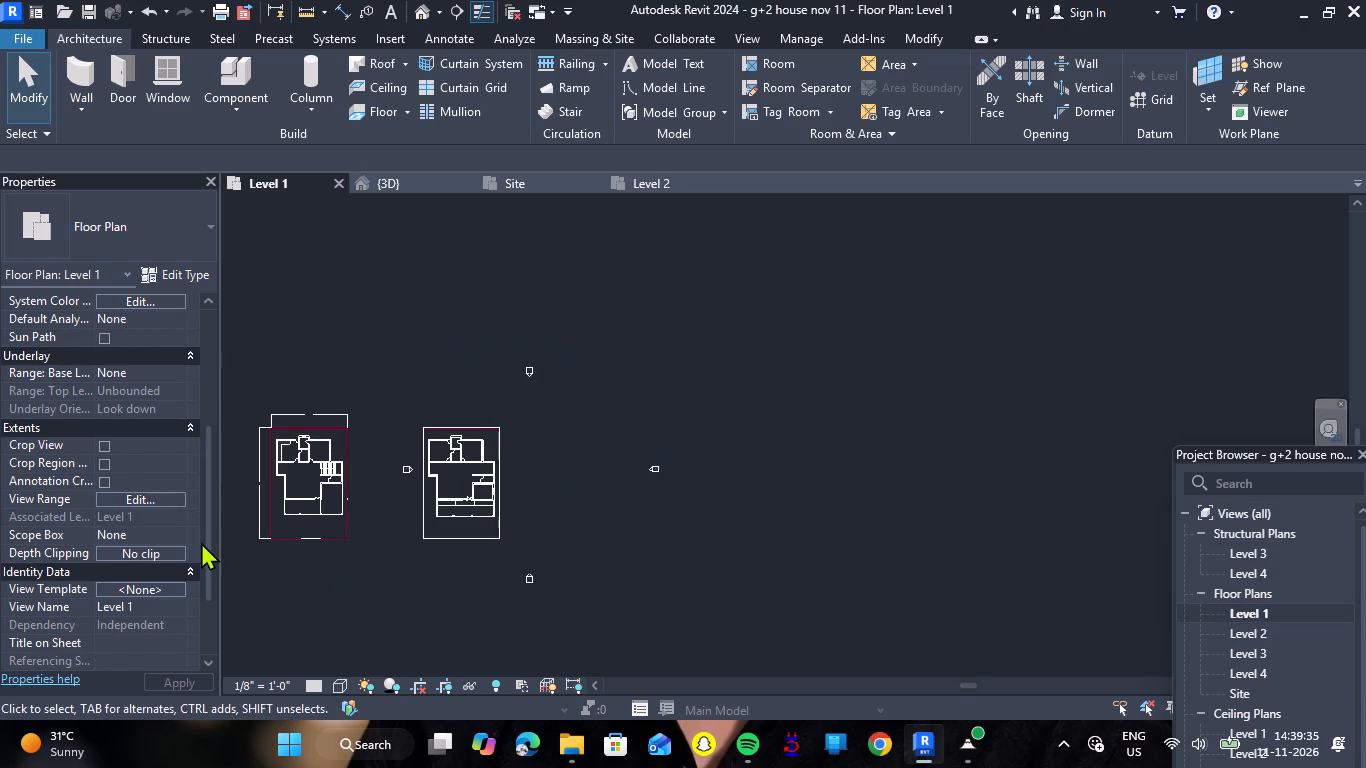
pyautogui.scroll(8, 218, 532)
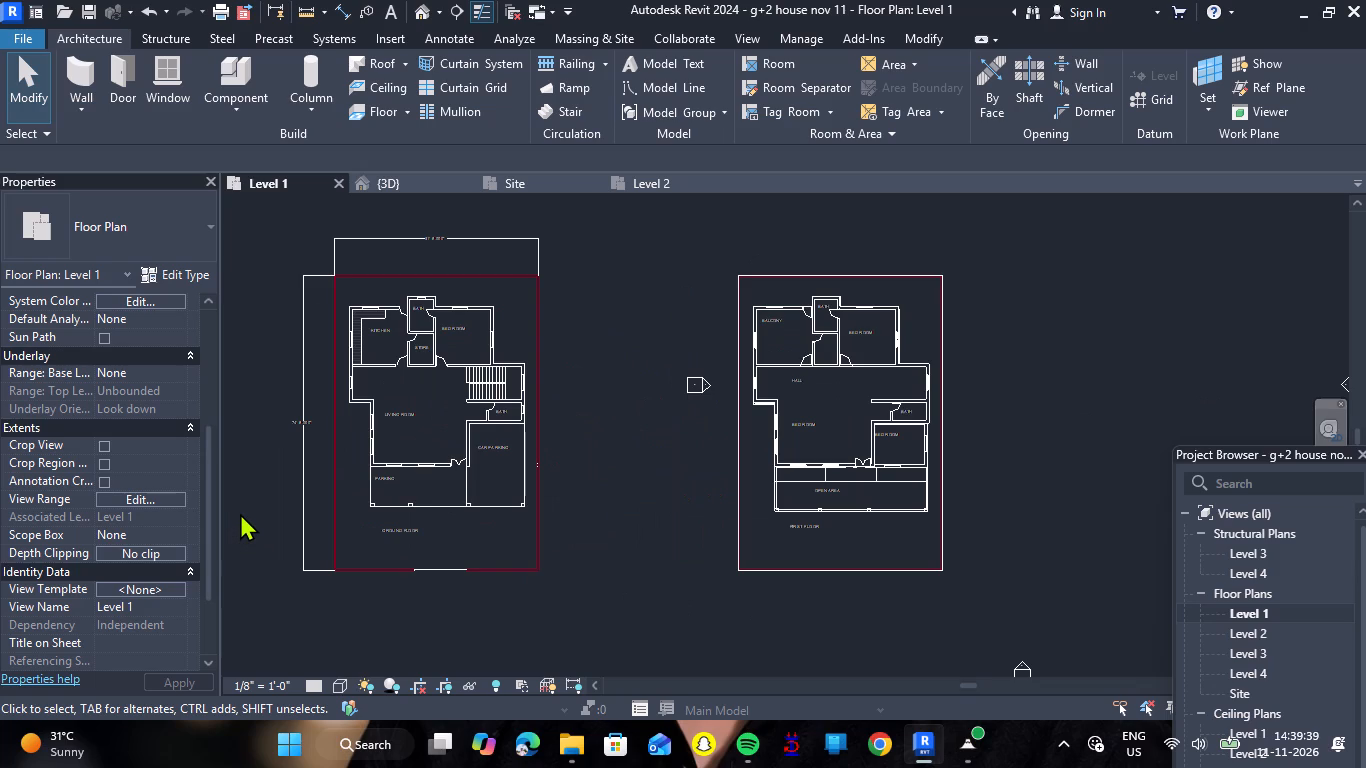
# Search the model categories in Level 1's Visibility/Graphic Overrides for "rev", and clear the search.
pyautogui.write('vg')
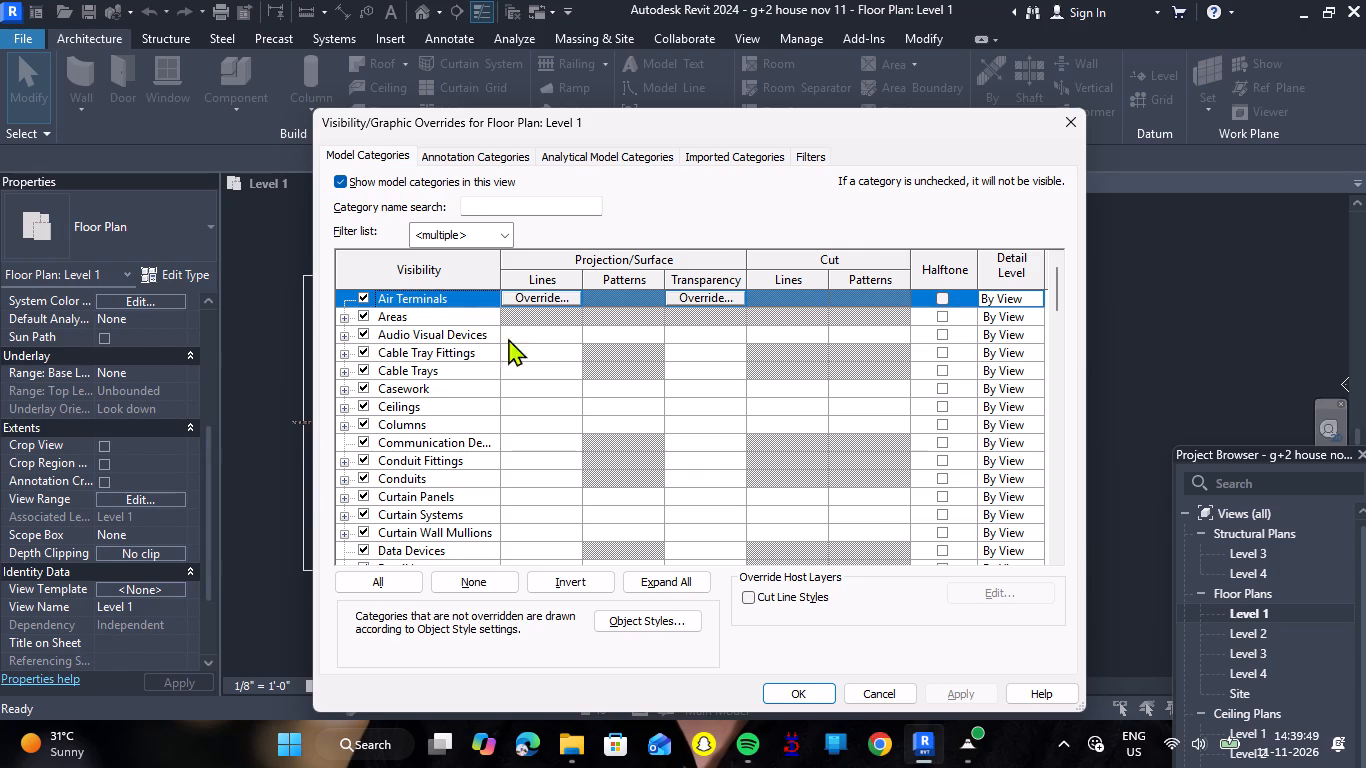
pyautogui.click(496, 202)
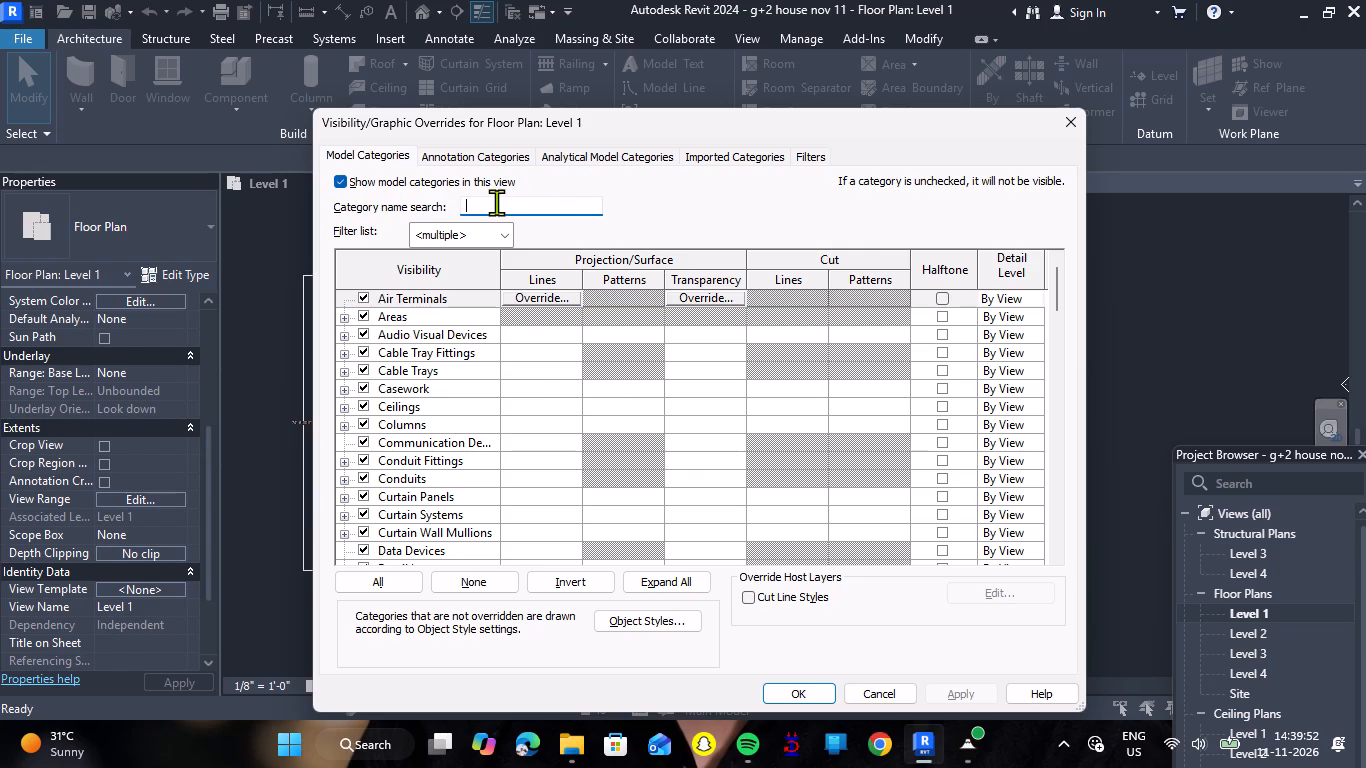
pyautogui.write('rev')
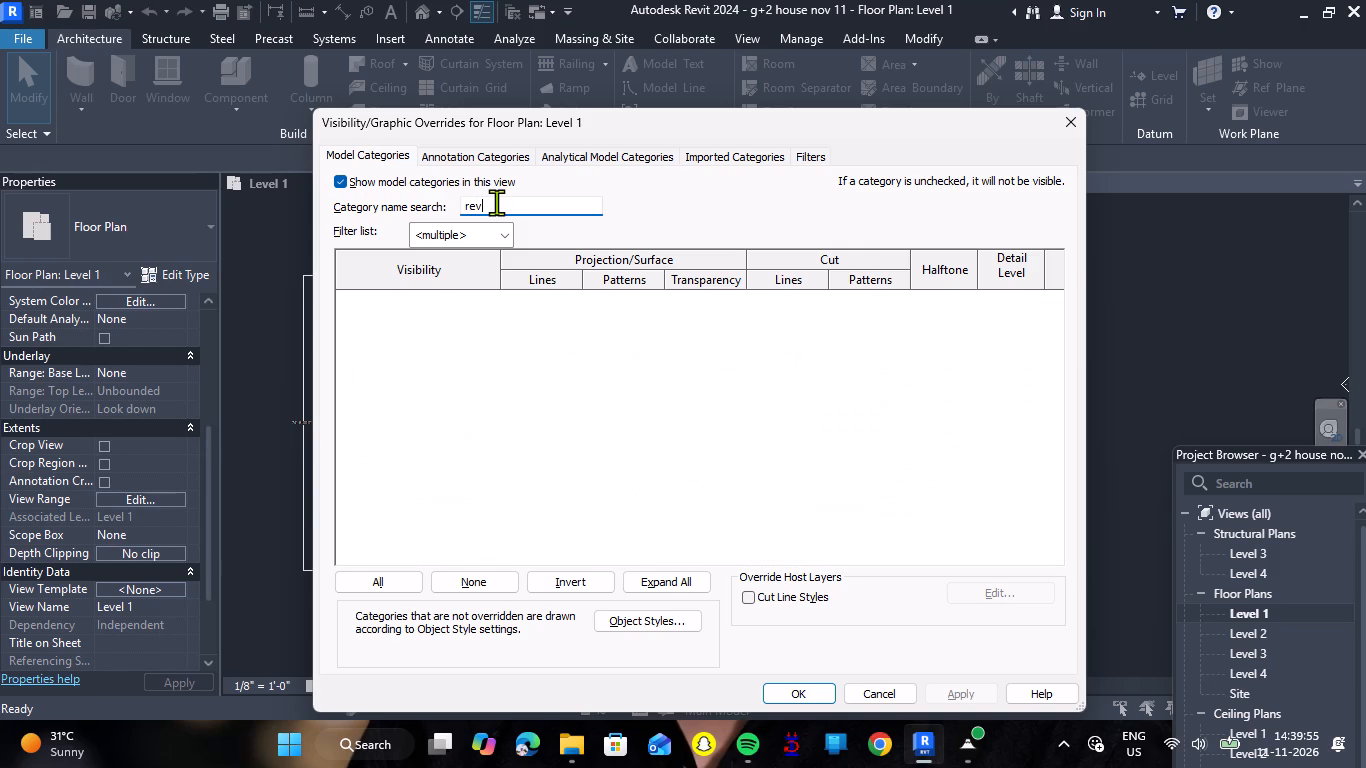
pyautogui.press('BackSpace')
pyautogui.press('BackSpace')
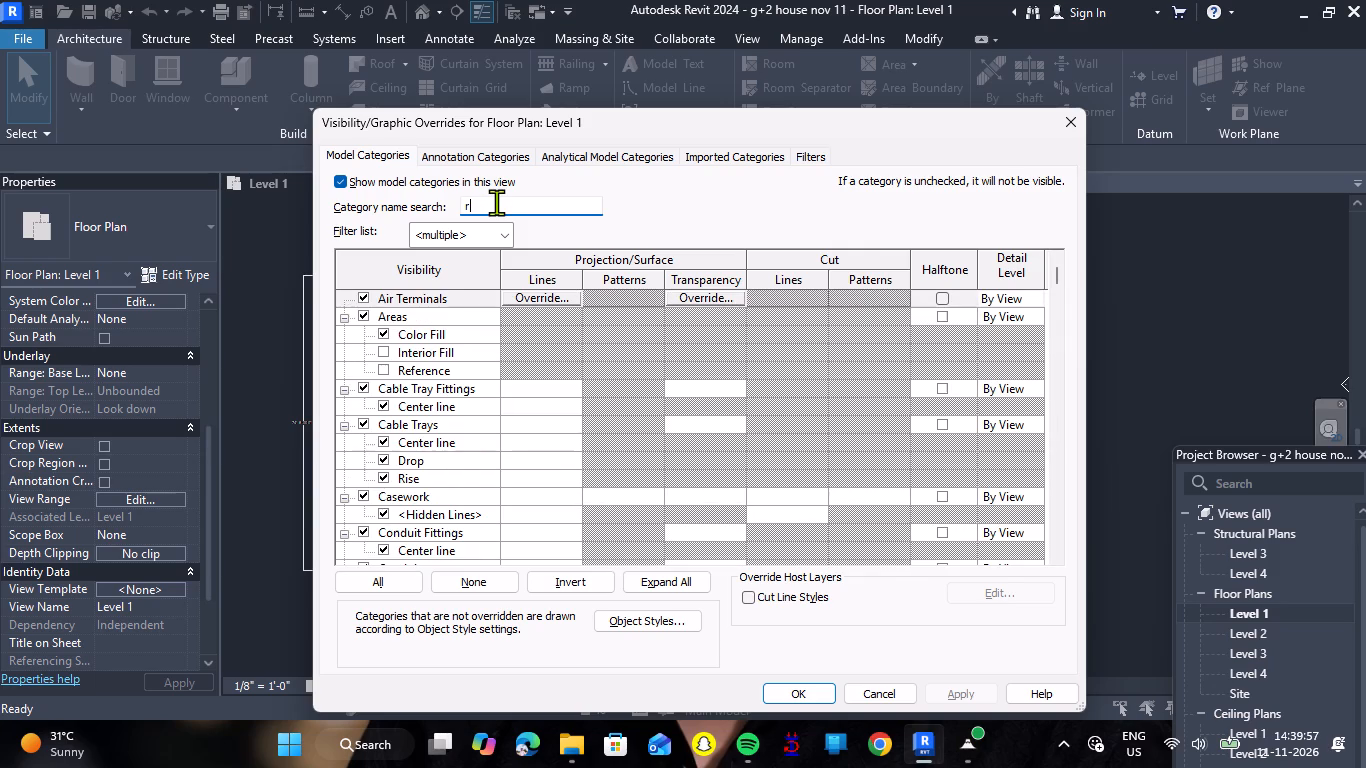
pyautogui.press('BackSpace')
pyautogui.press('BackSpace')
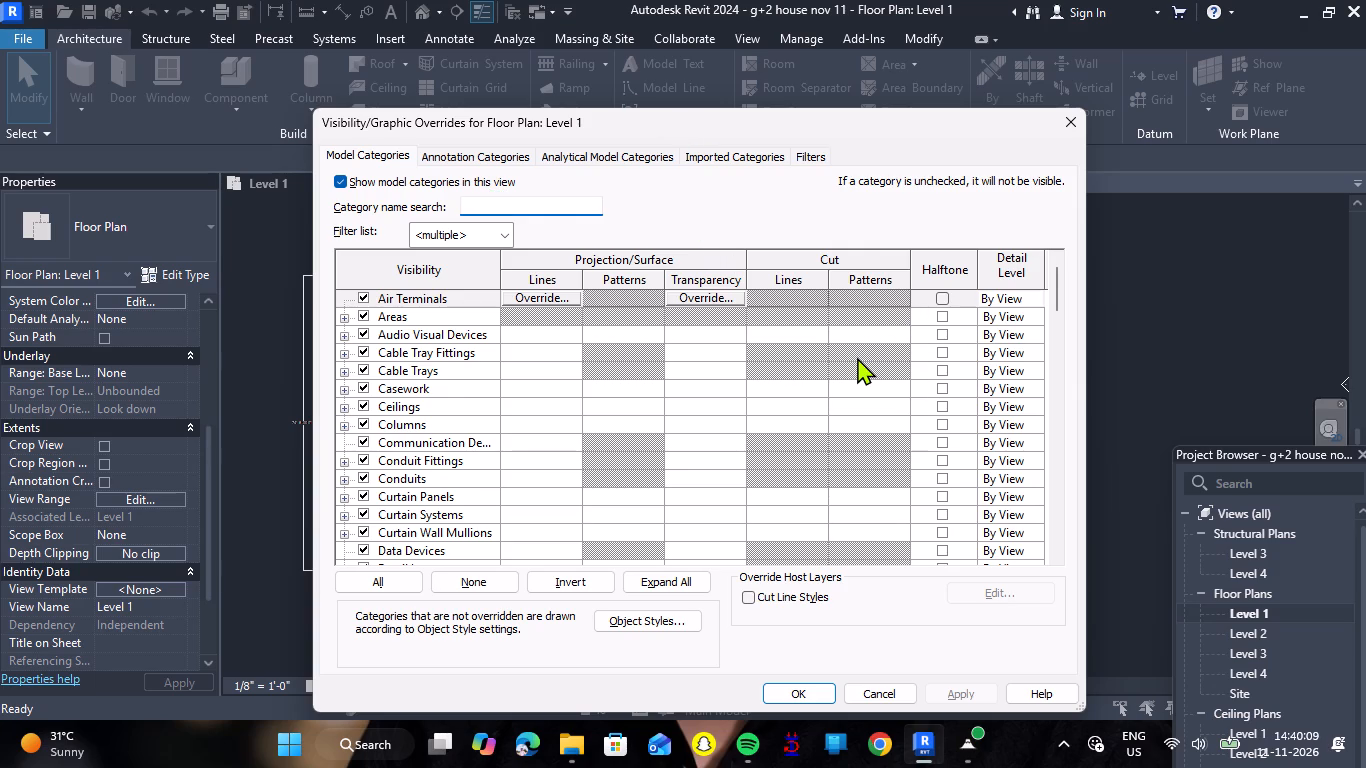
pyautogui.scroll(4, 857, 357)
# Look through the model categories in Object Styles, search them for "pro", and cancel without changes.
pyautogui.click(687, 622)
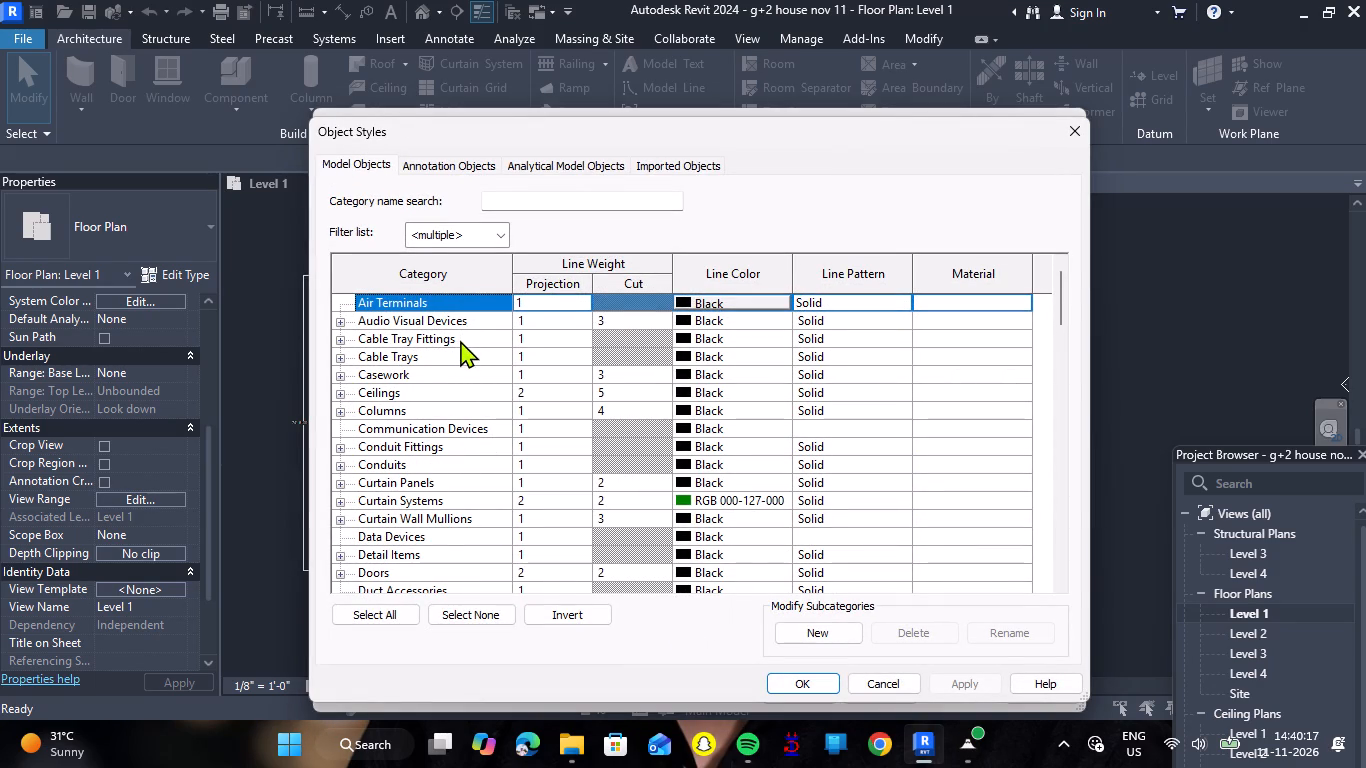
pyautogui.scroll(-15, 460, 340)
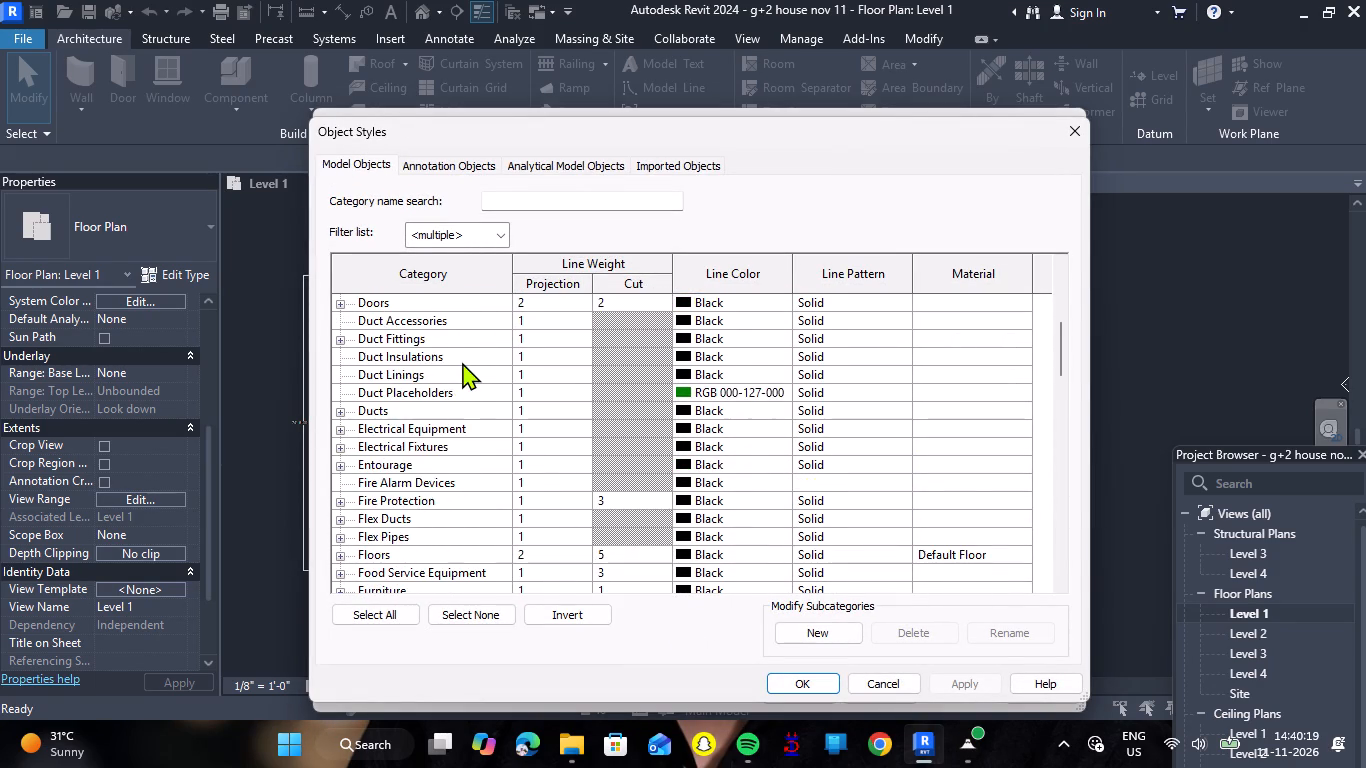
pyautogui.scroll(-17, 462, 362)
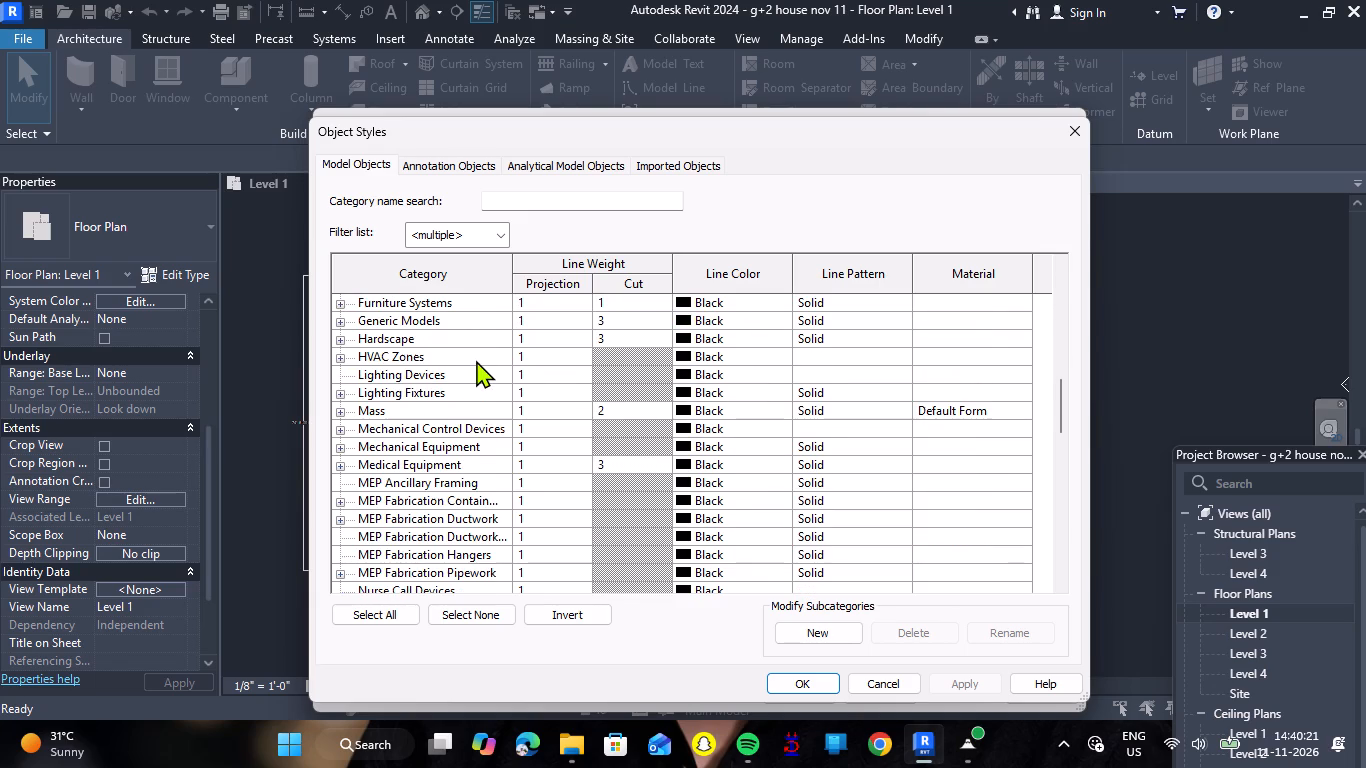
pyautogui.scroll(1, 474, 384)
pyautogui.scroll(-3, 474, 384)
pyautogui.scroll(7, 477, 378)
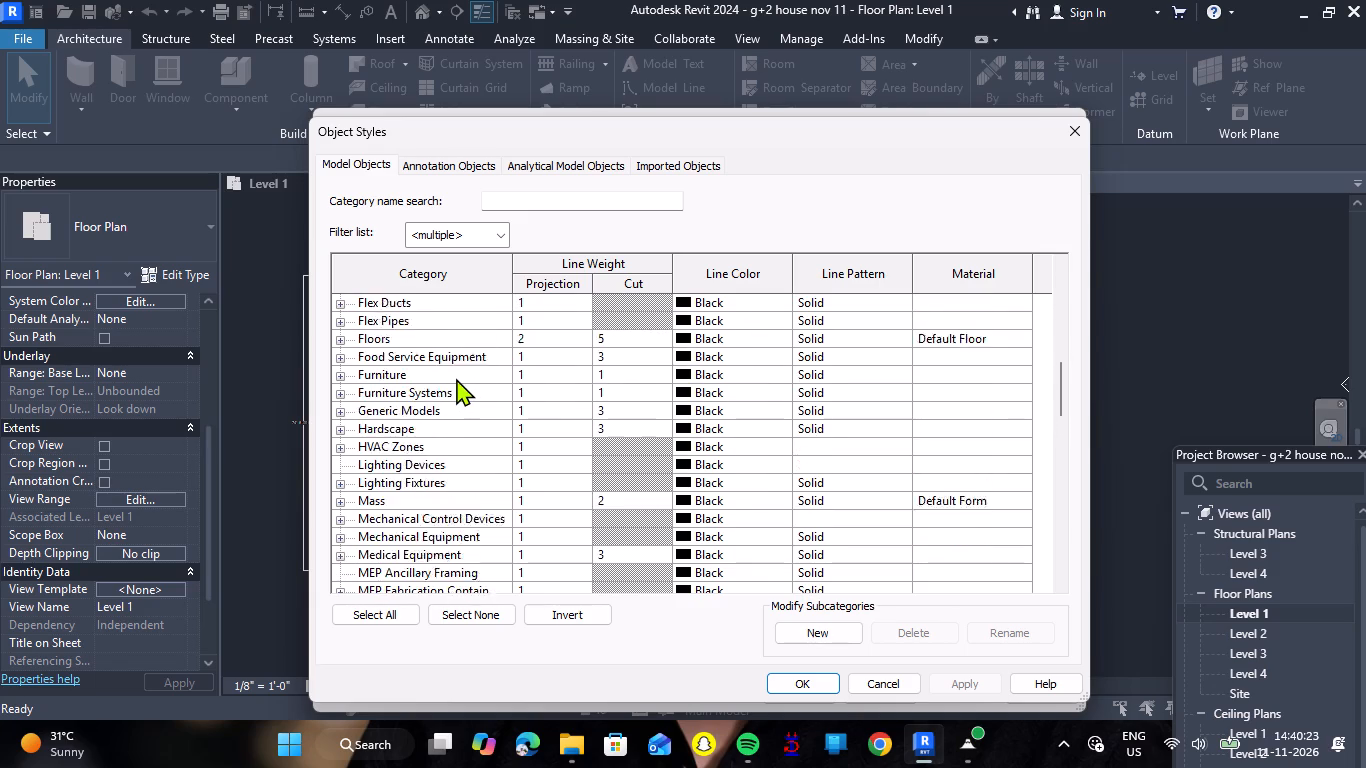
pyautogui.scroll(10, 456, 378)
pyautogui.click(544, 208)
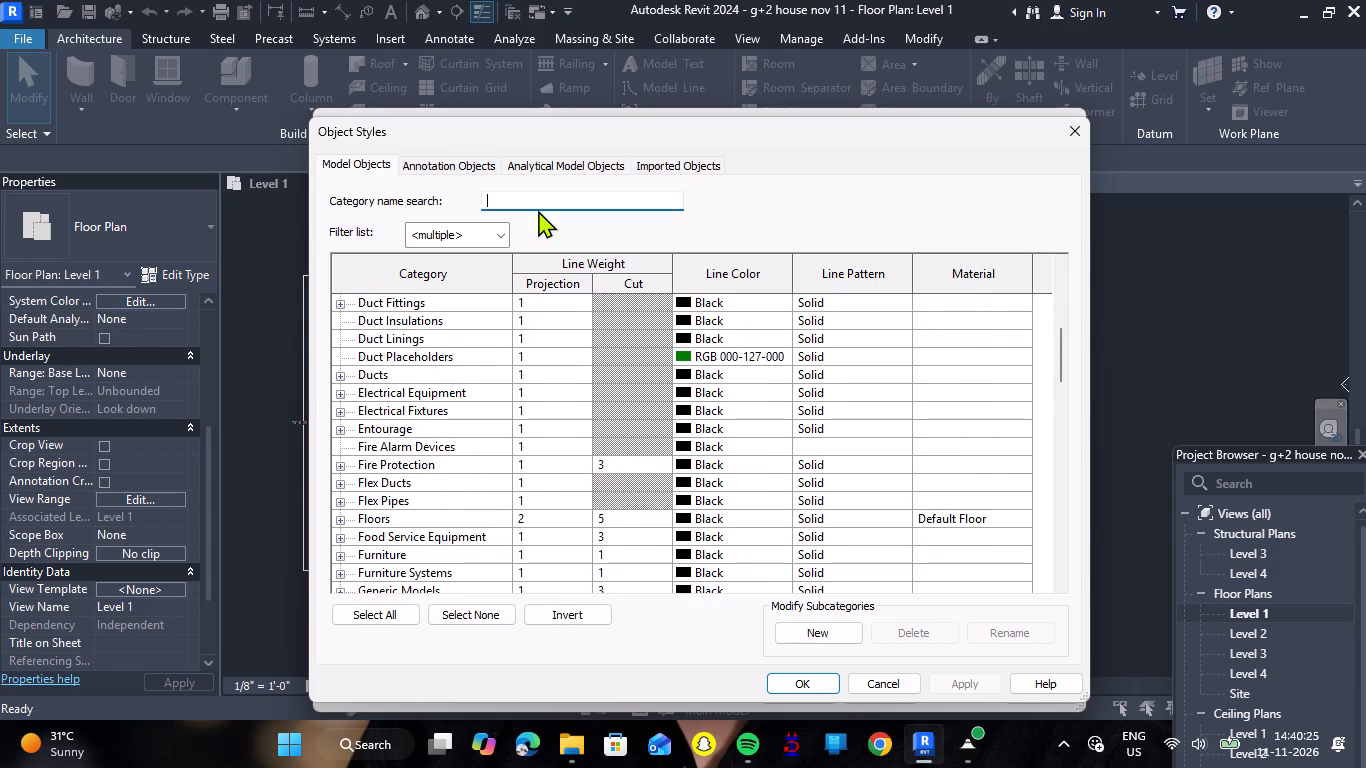
pyautogui.write('pro')
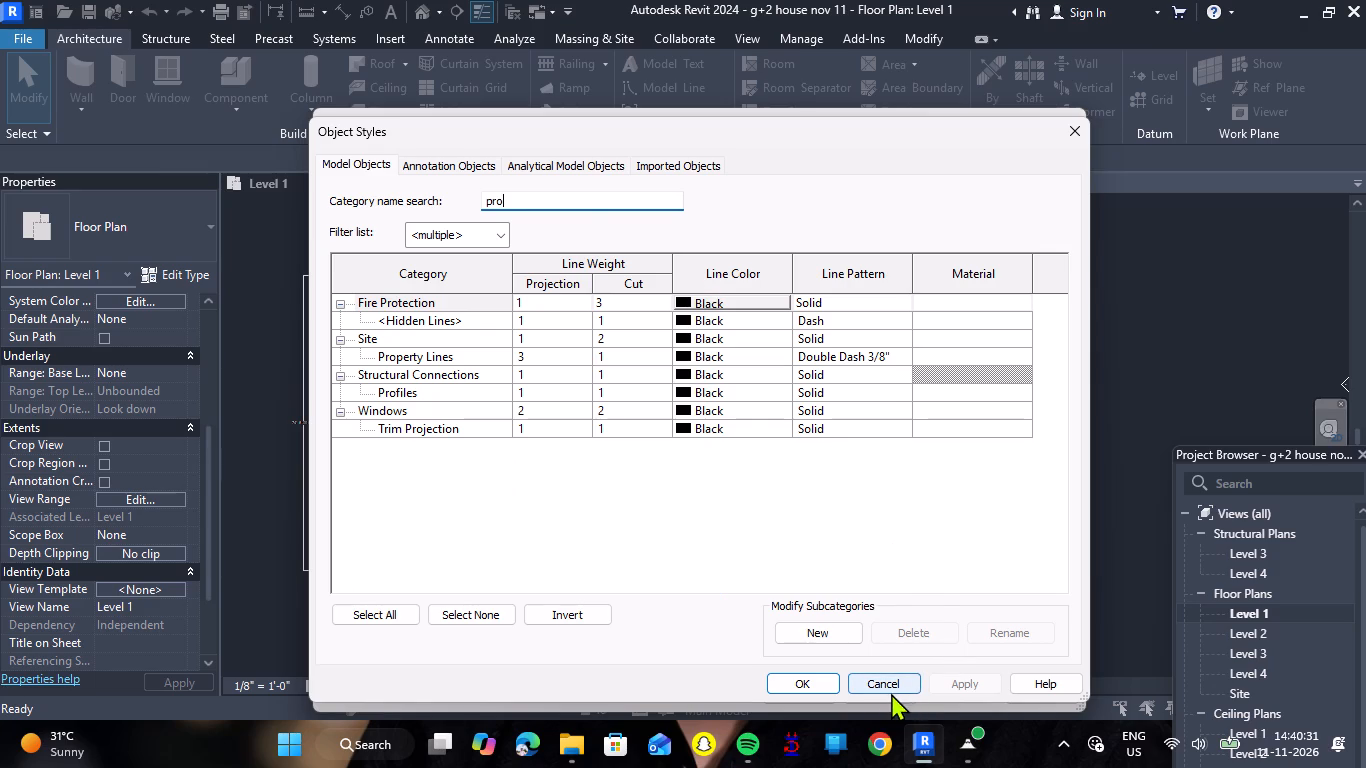
pyautogui.click(884, 693)
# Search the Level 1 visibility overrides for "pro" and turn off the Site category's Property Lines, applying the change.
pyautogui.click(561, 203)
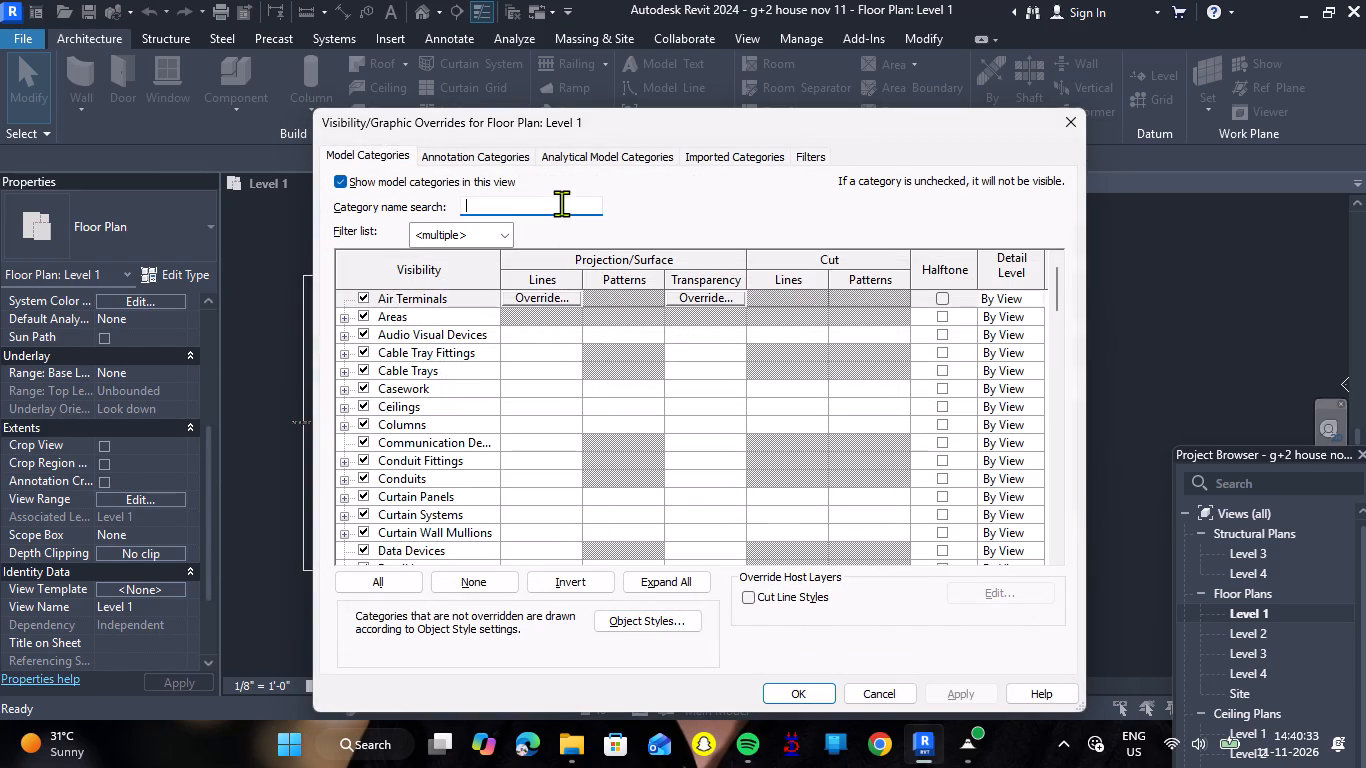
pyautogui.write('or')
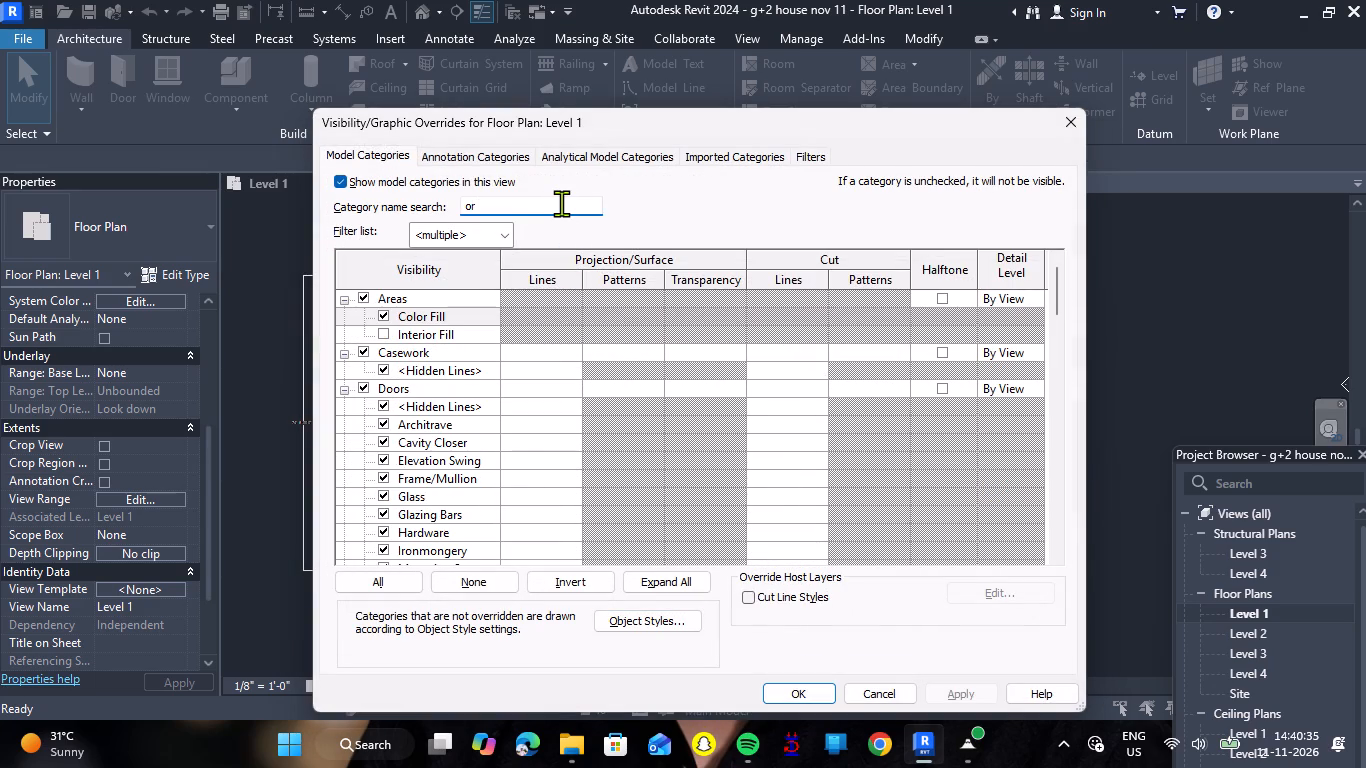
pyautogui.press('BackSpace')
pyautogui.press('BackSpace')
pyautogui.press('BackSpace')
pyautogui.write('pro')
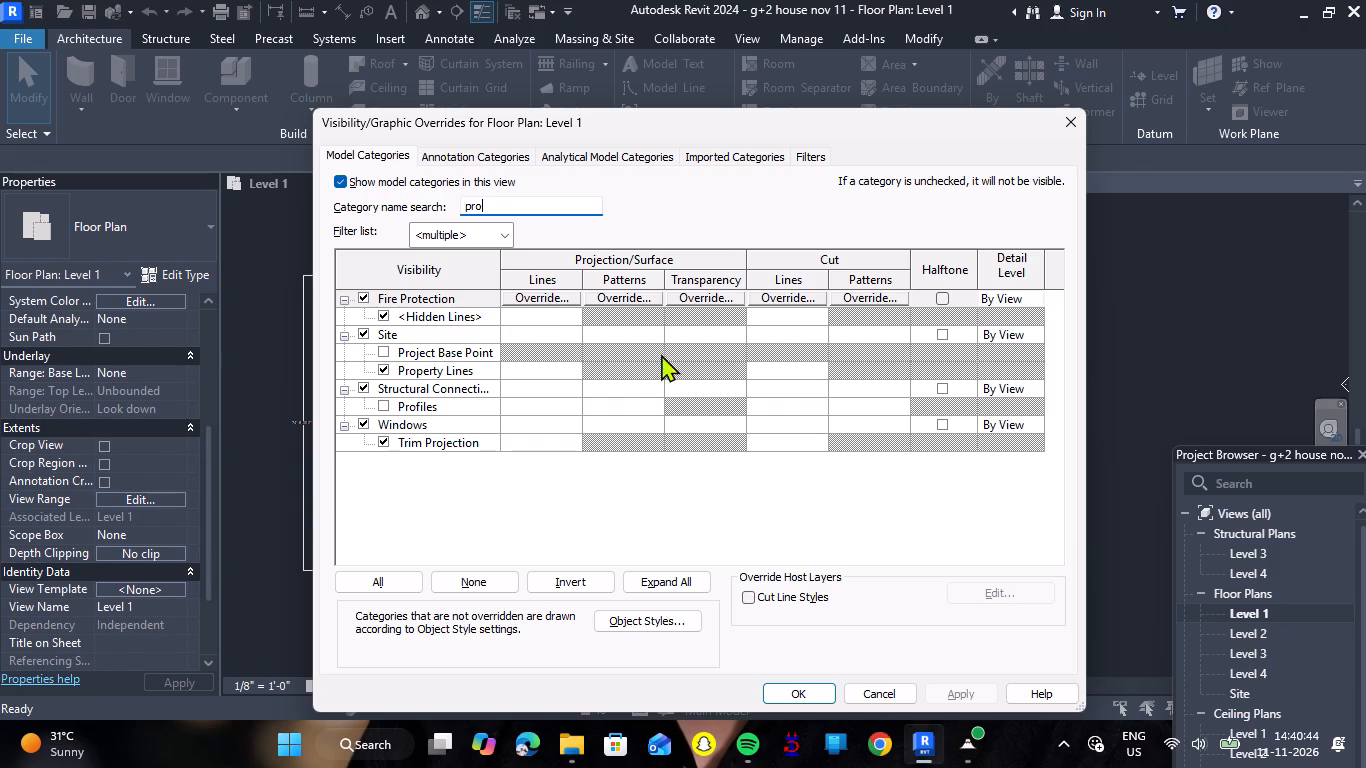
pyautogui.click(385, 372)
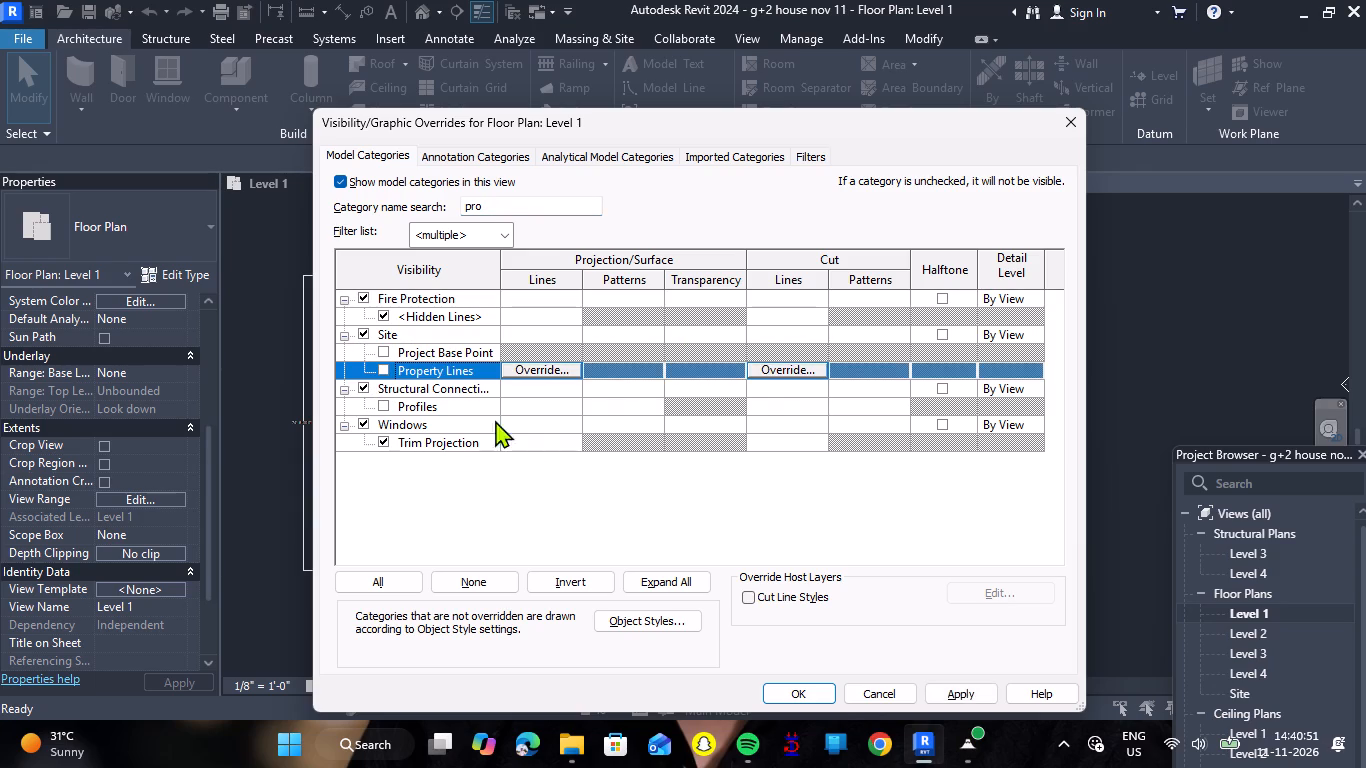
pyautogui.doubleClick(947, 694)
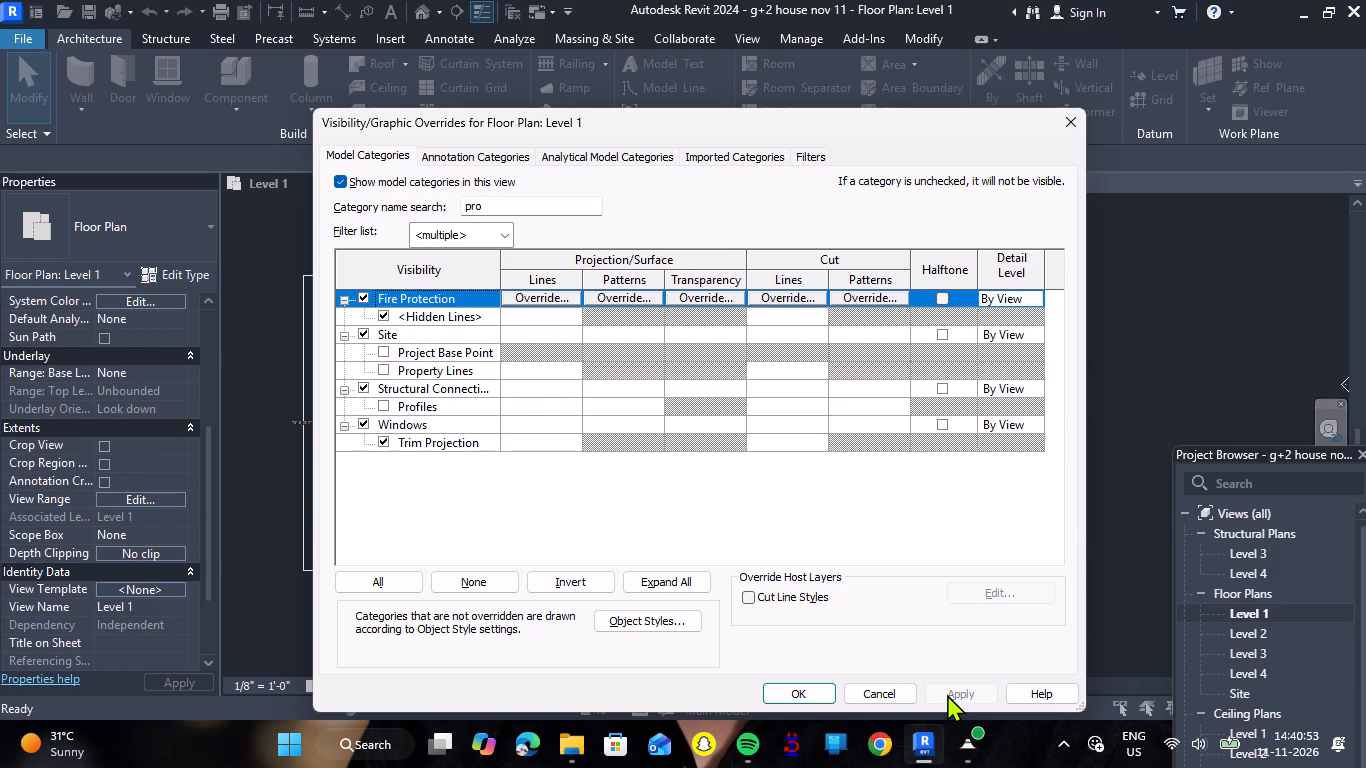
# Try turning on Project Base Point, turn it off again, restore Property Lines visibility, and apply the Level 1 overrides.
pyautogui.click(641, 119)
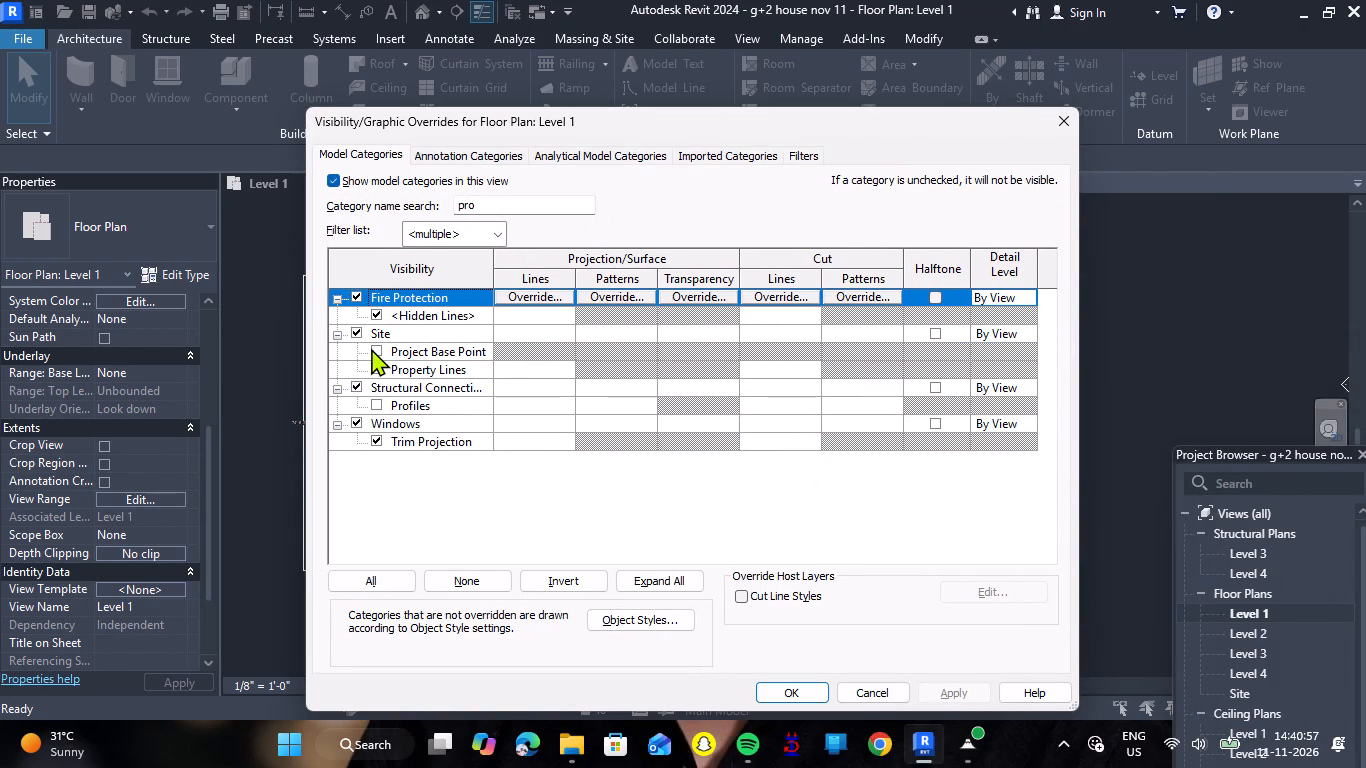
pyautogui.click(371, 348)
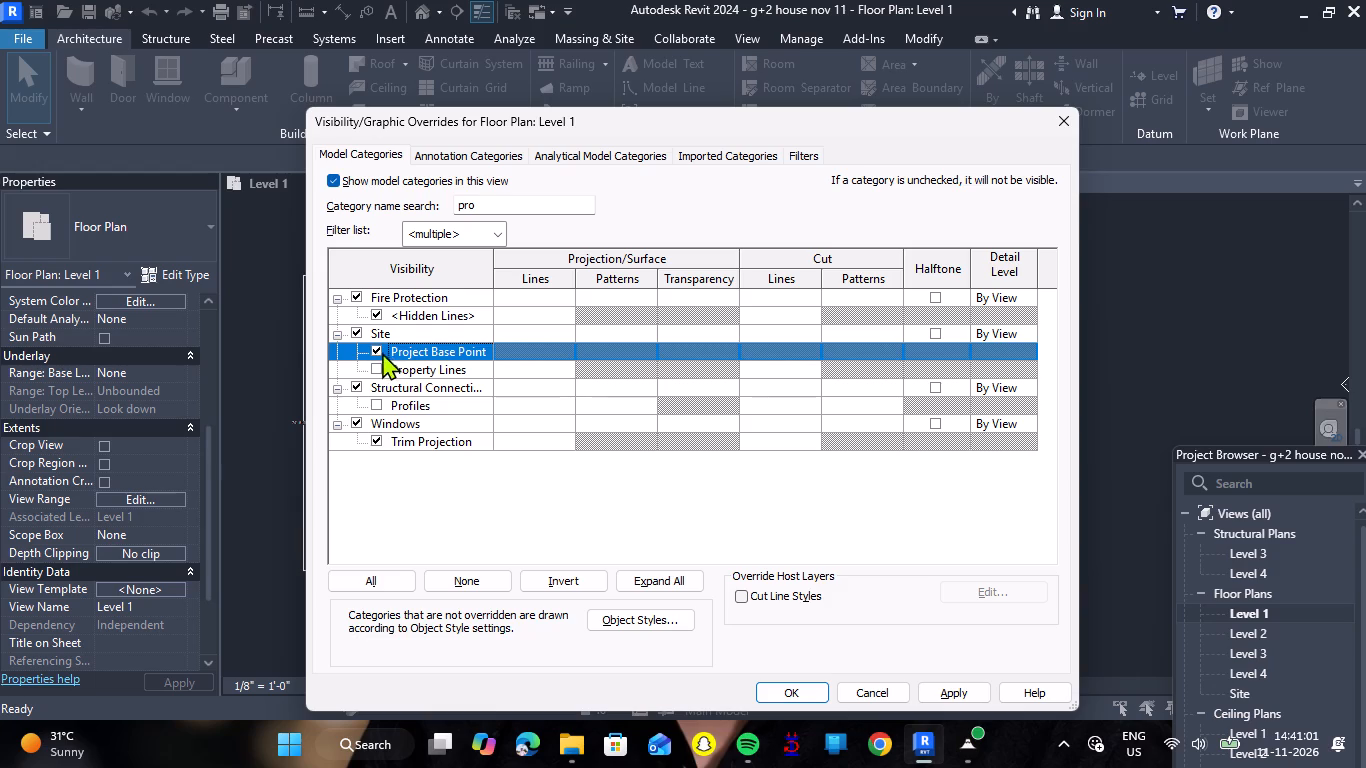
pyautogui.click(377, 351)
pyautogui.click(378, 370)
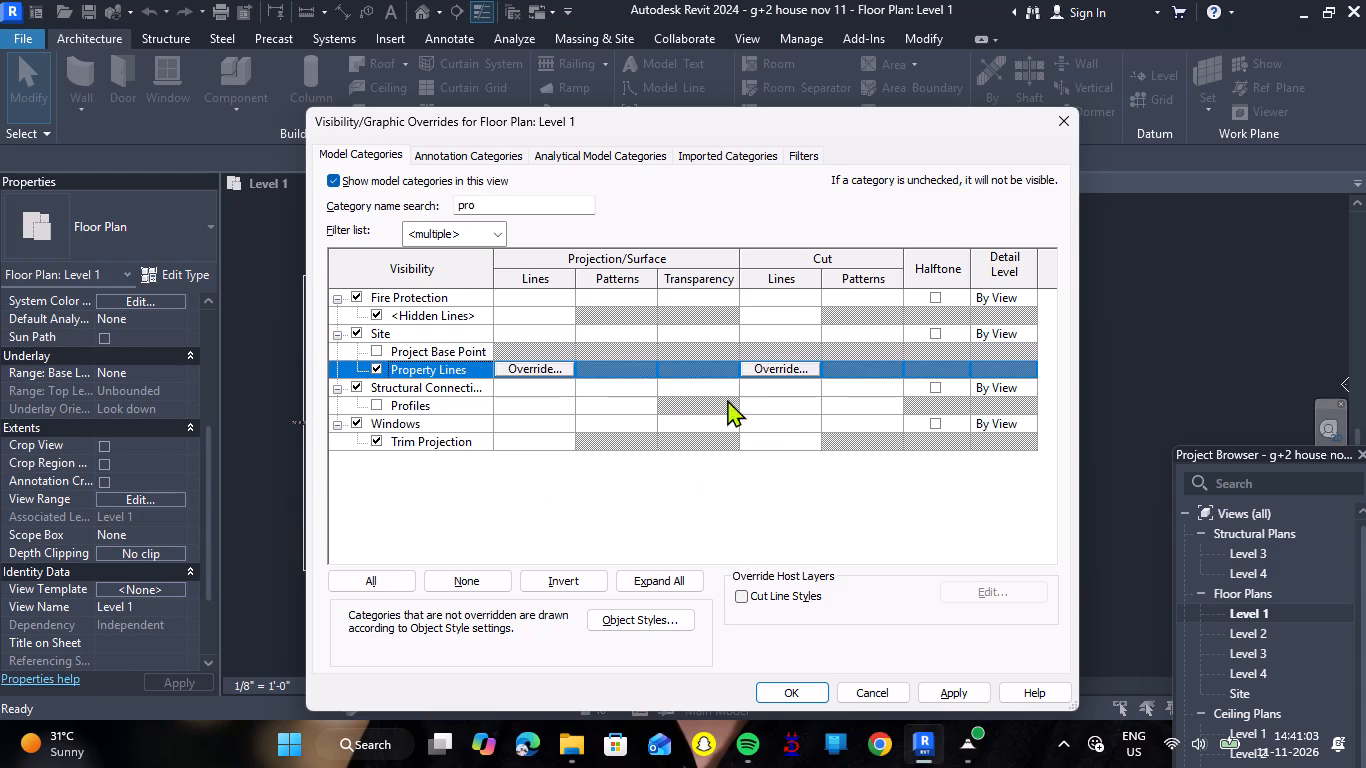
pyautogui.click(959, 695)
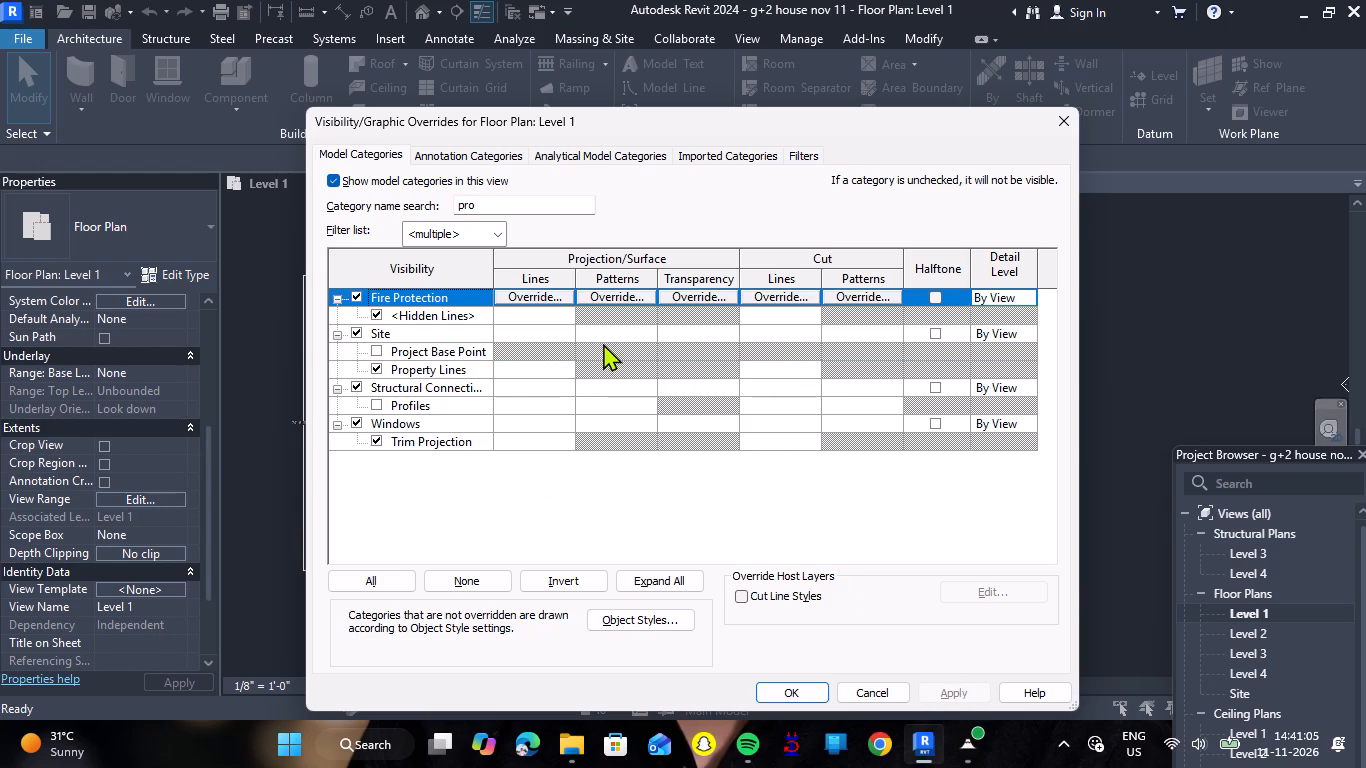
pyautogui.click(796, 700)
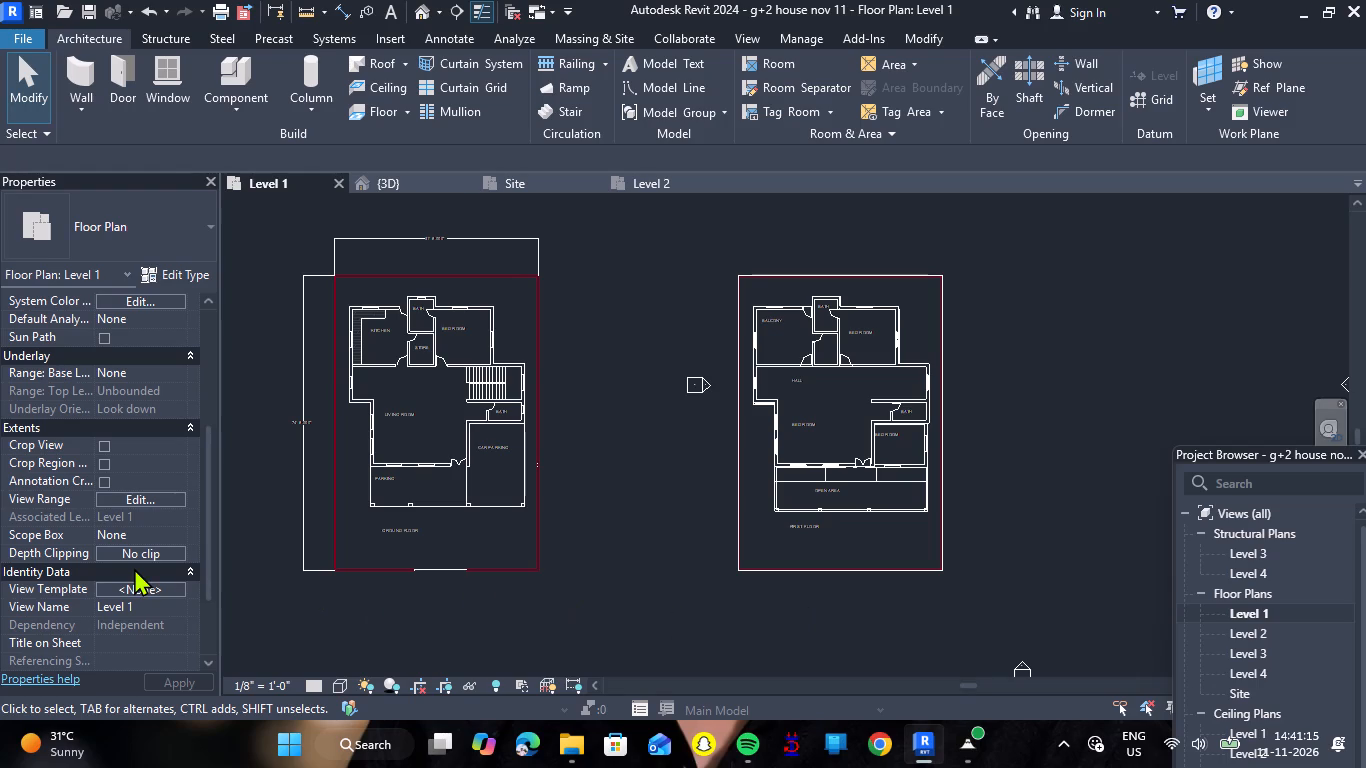
# Look through Level 1's view properties, from graphics and underlay to extents and phasing, hiding and restoring the Properties palette along the way.
pyautogui.scroll(1, 173, 472)
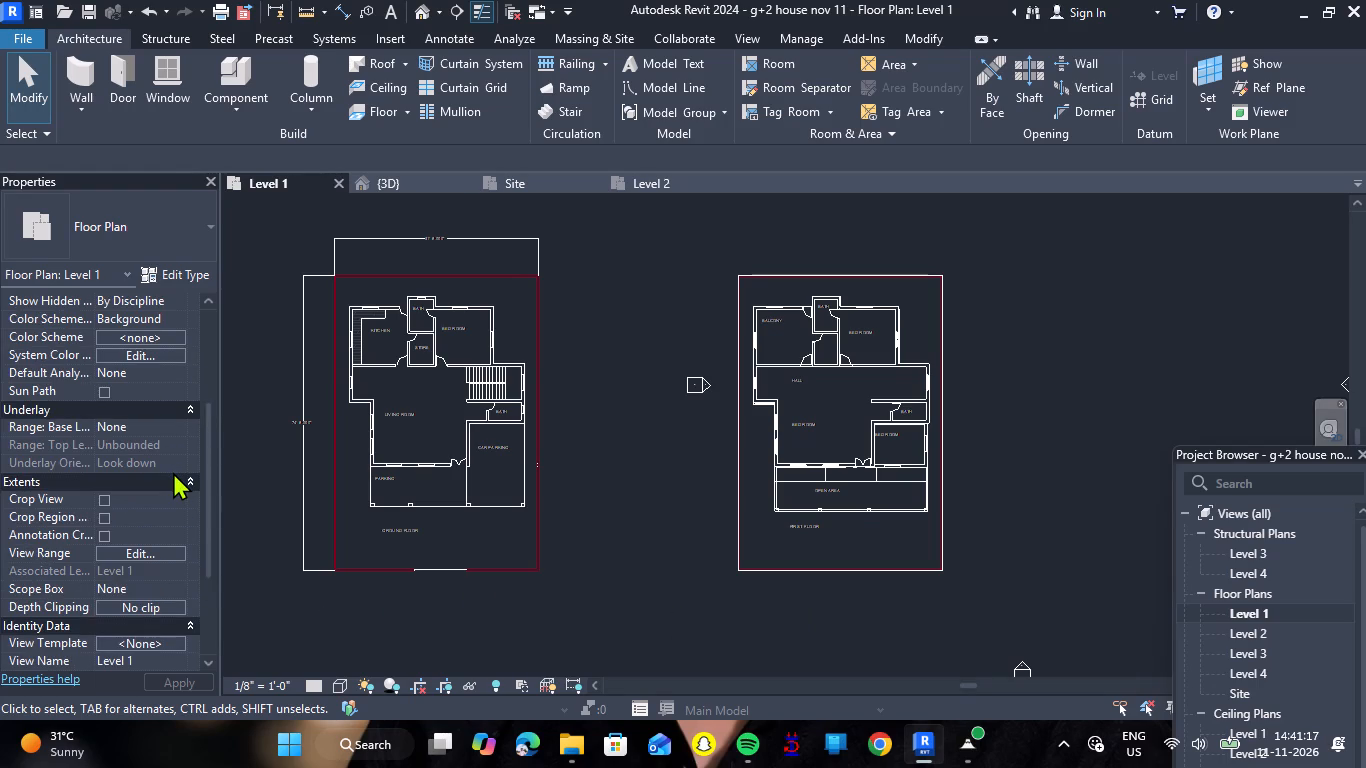
pyautogui.scroll(4, 173, 470)
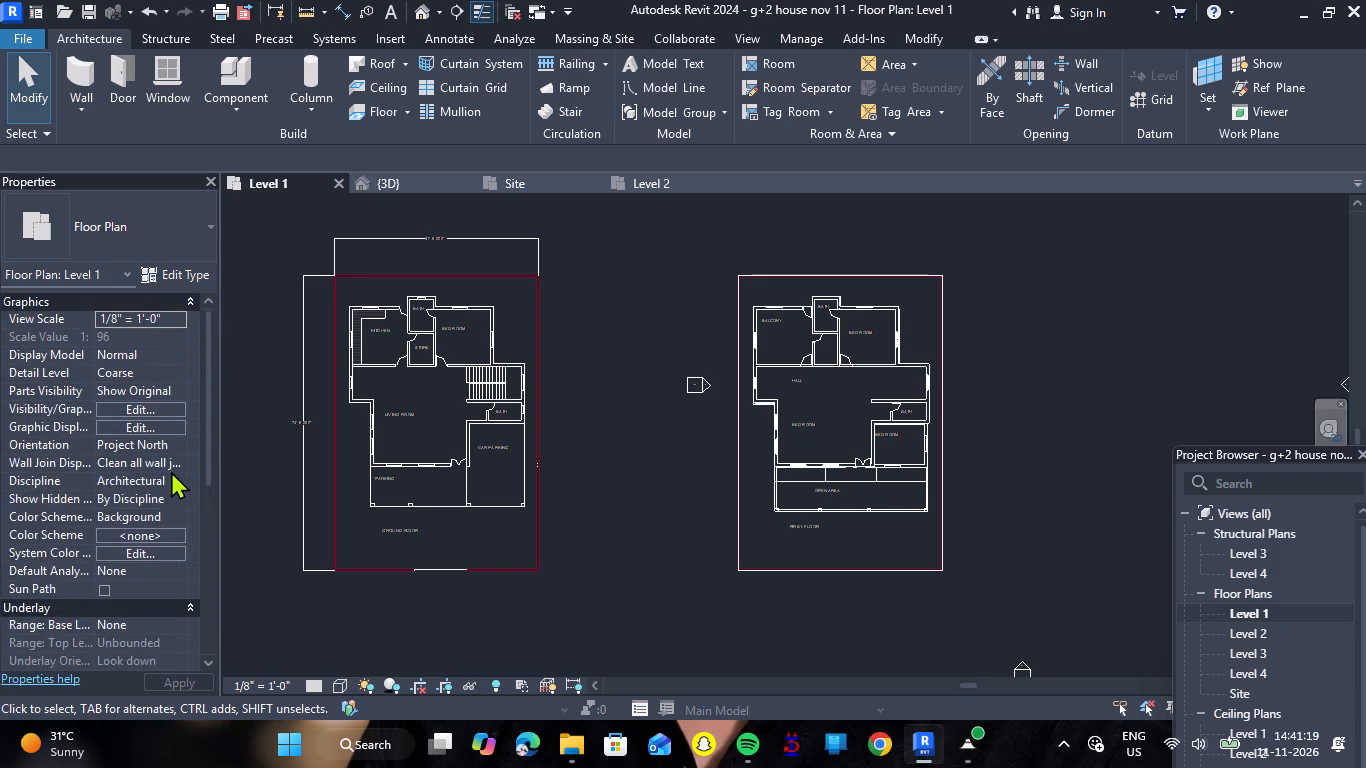
pyautogui.scroll(-5, 168, 480)
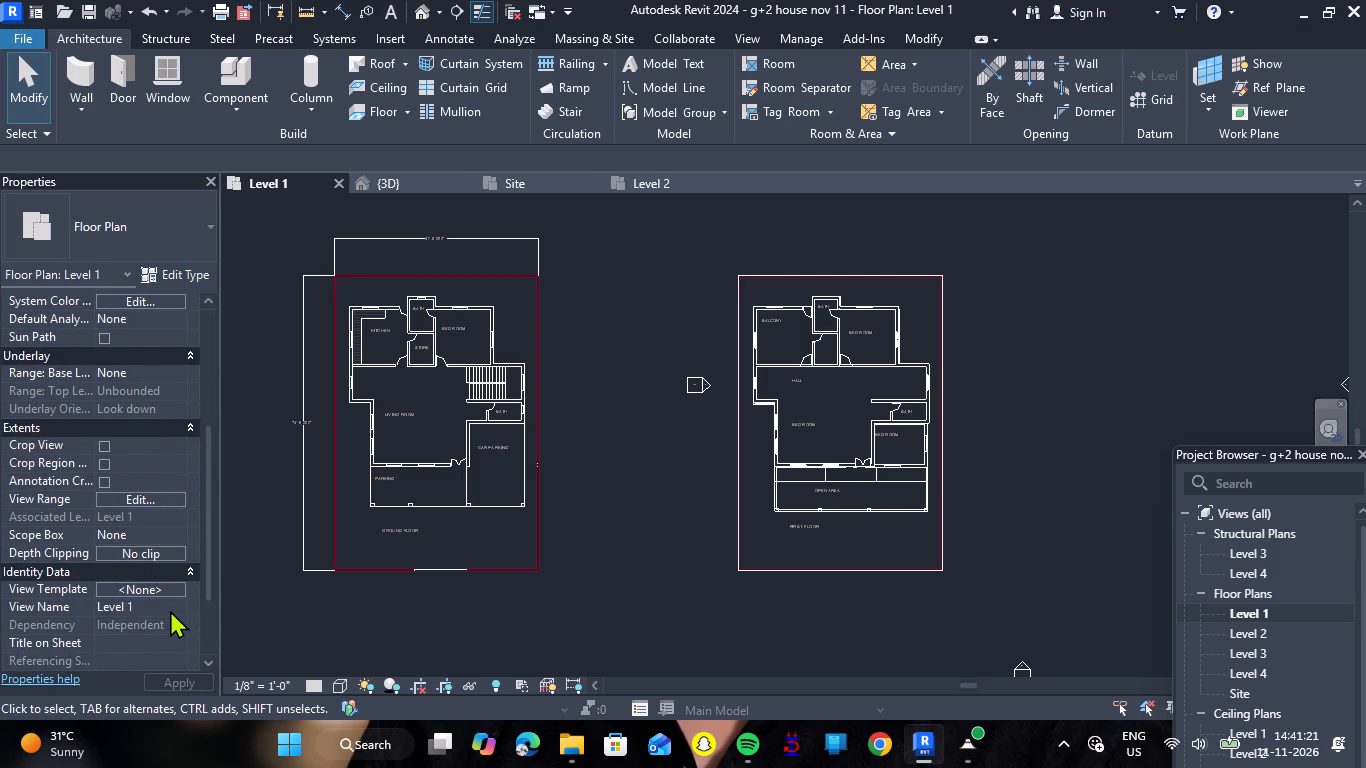
pyautogui.scroll(-4, 183, 603)
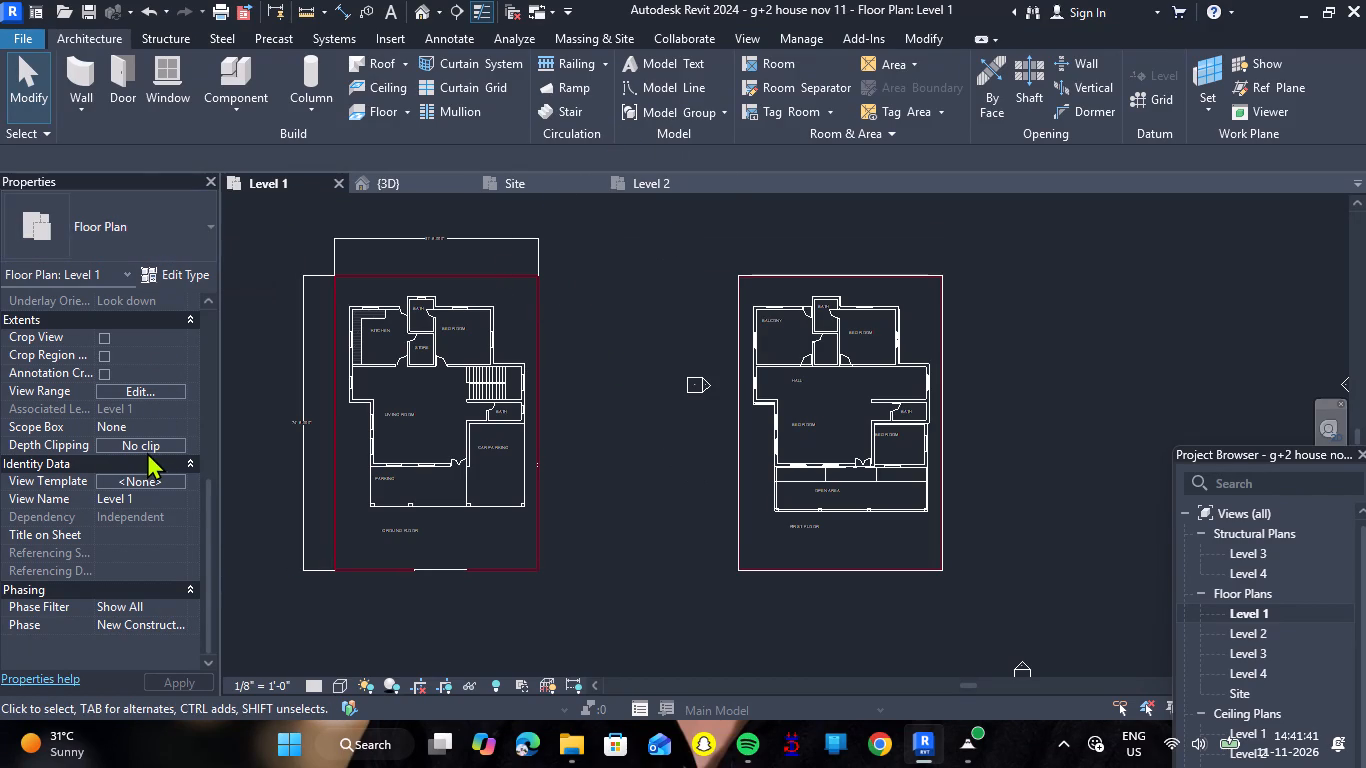
pyautogui.click(927, 29)
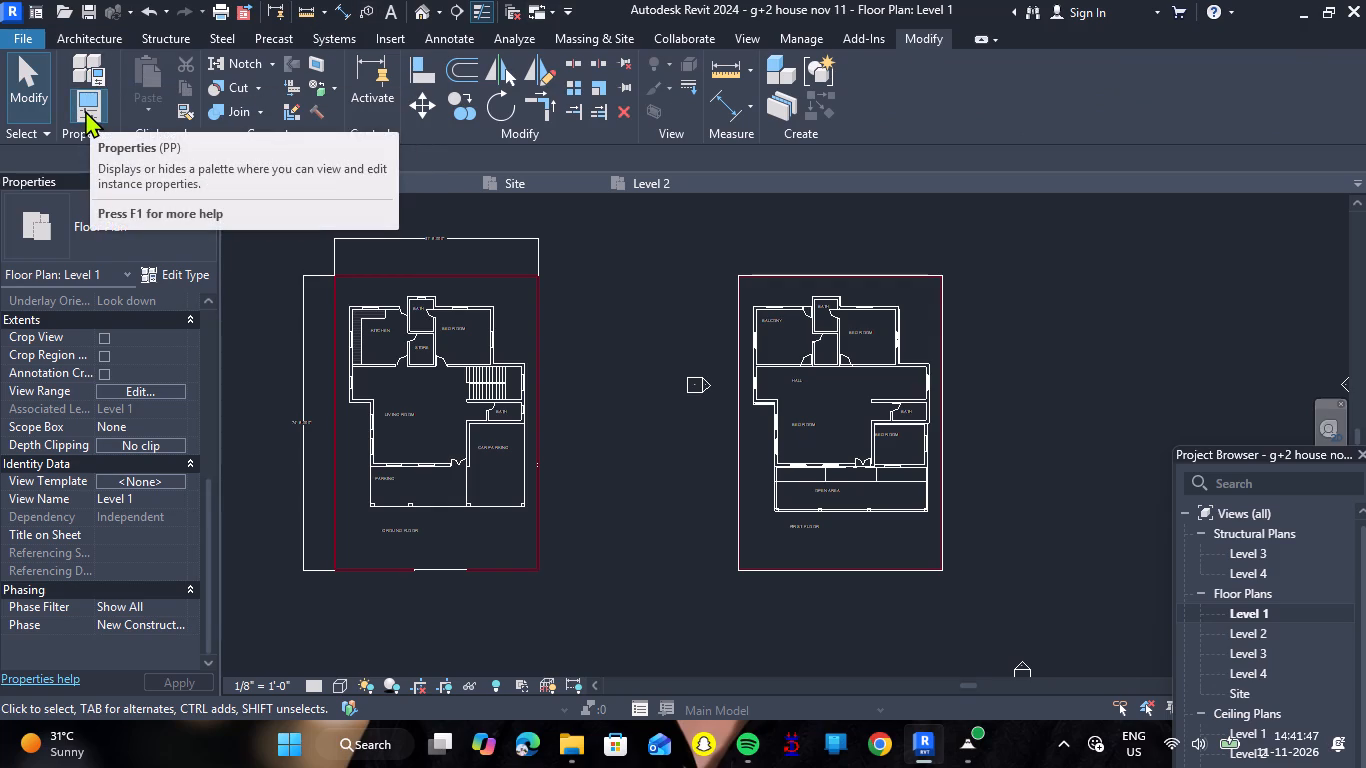
pyautogui.click(85, 110)
pyautogui.doubleClick(85, 110)
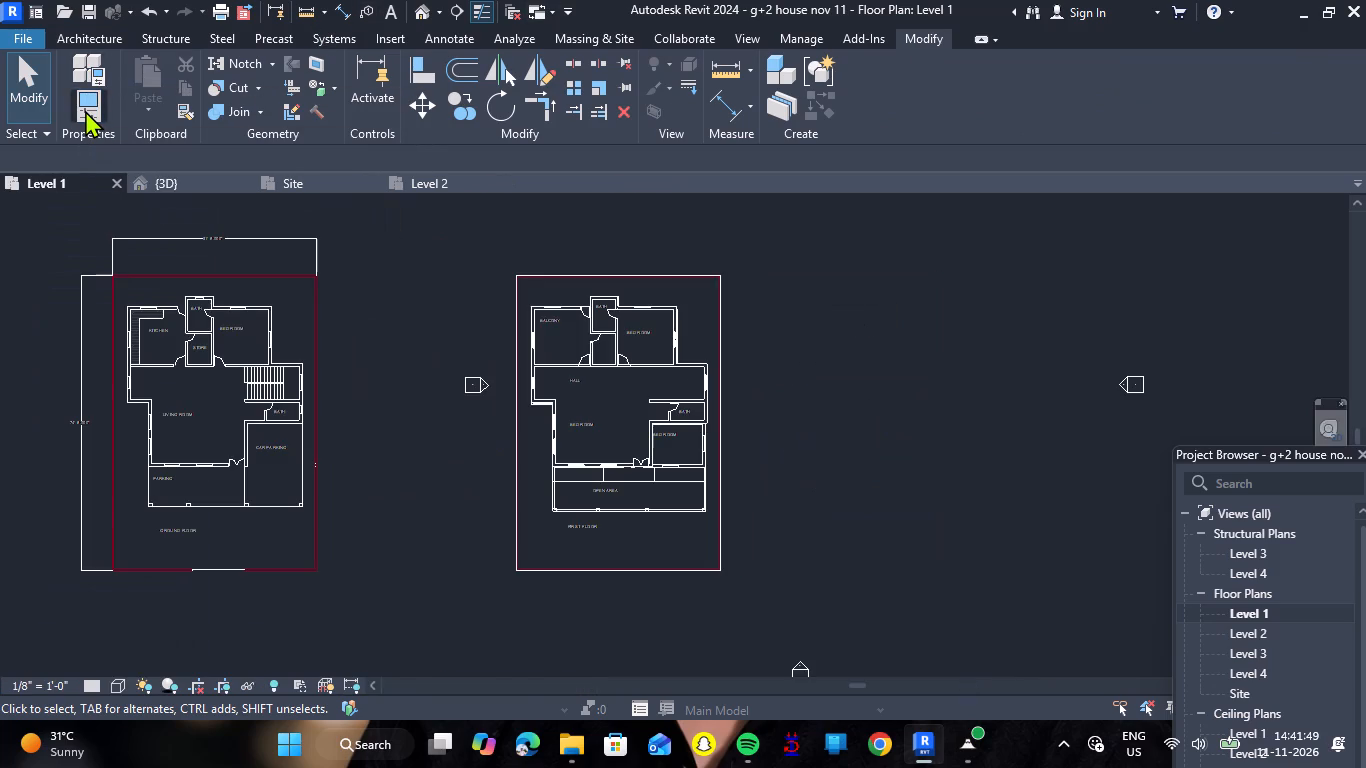
pyautogui.click(85, 110)
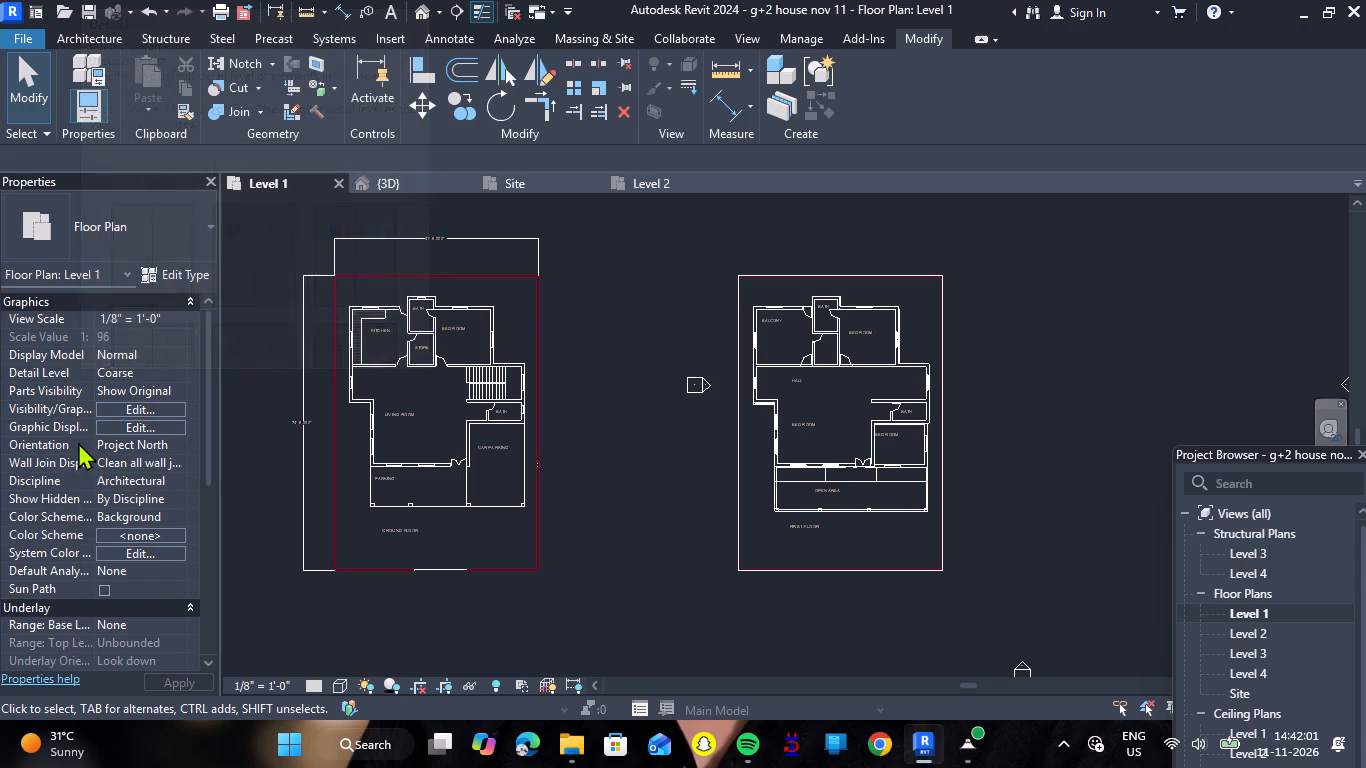
pyautogui.scroll(-2, 88, 440)
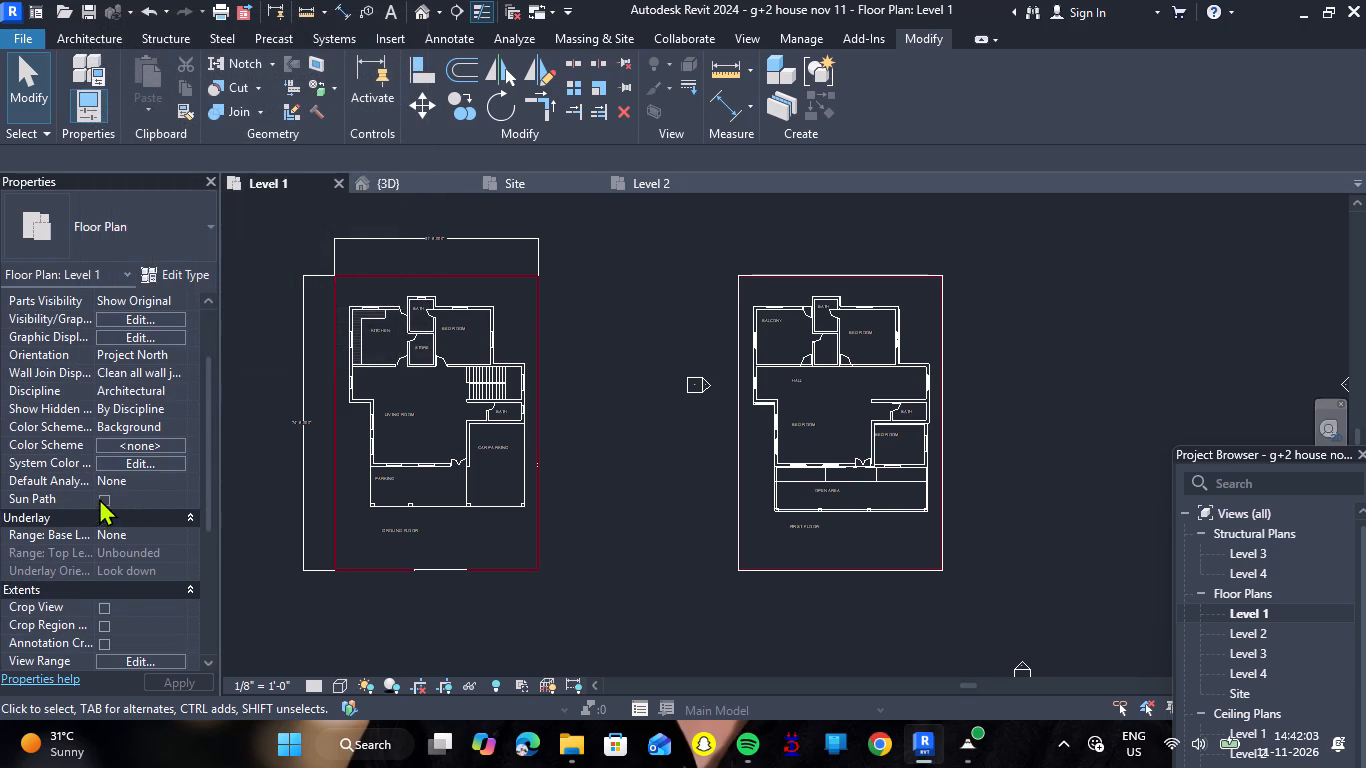
pyautogui.scroll(-6, 381, 535)
pyautogui.scroll(2, 338, 554)
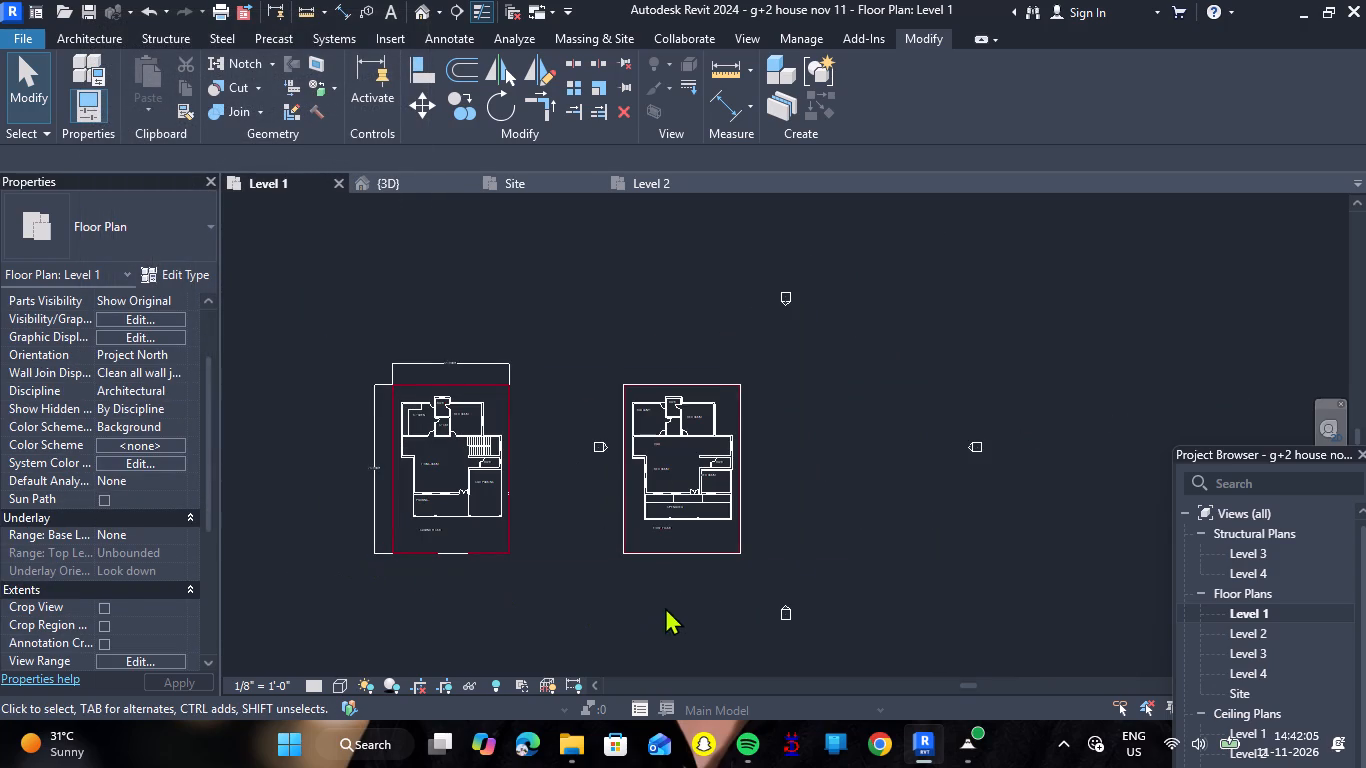
# Inspect the Grassland - 12" toposolid around the first-floor plan and the imported G+2 HOUSE PLAN.dwg, clearing each selection.
pyautogui.click(651, 555)
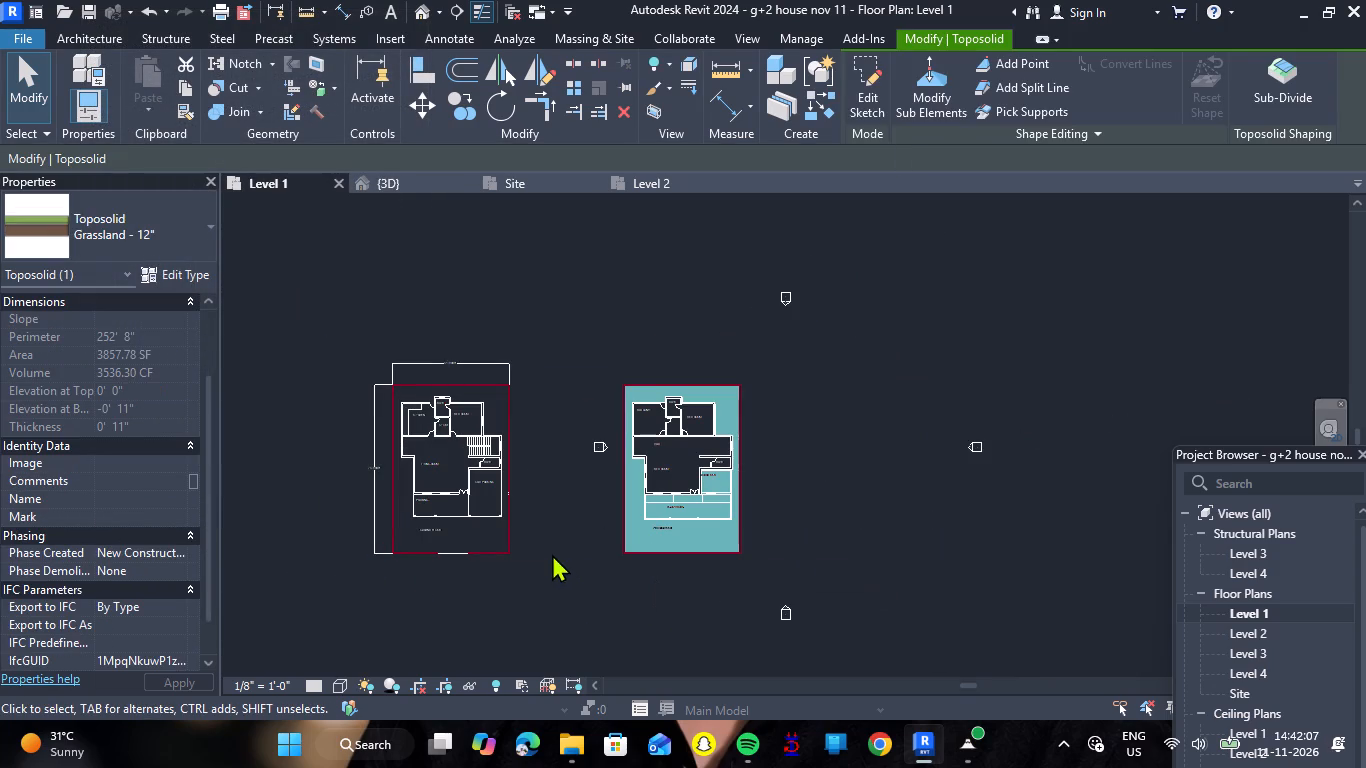
pyautogui.scroll(5, 569, 569)
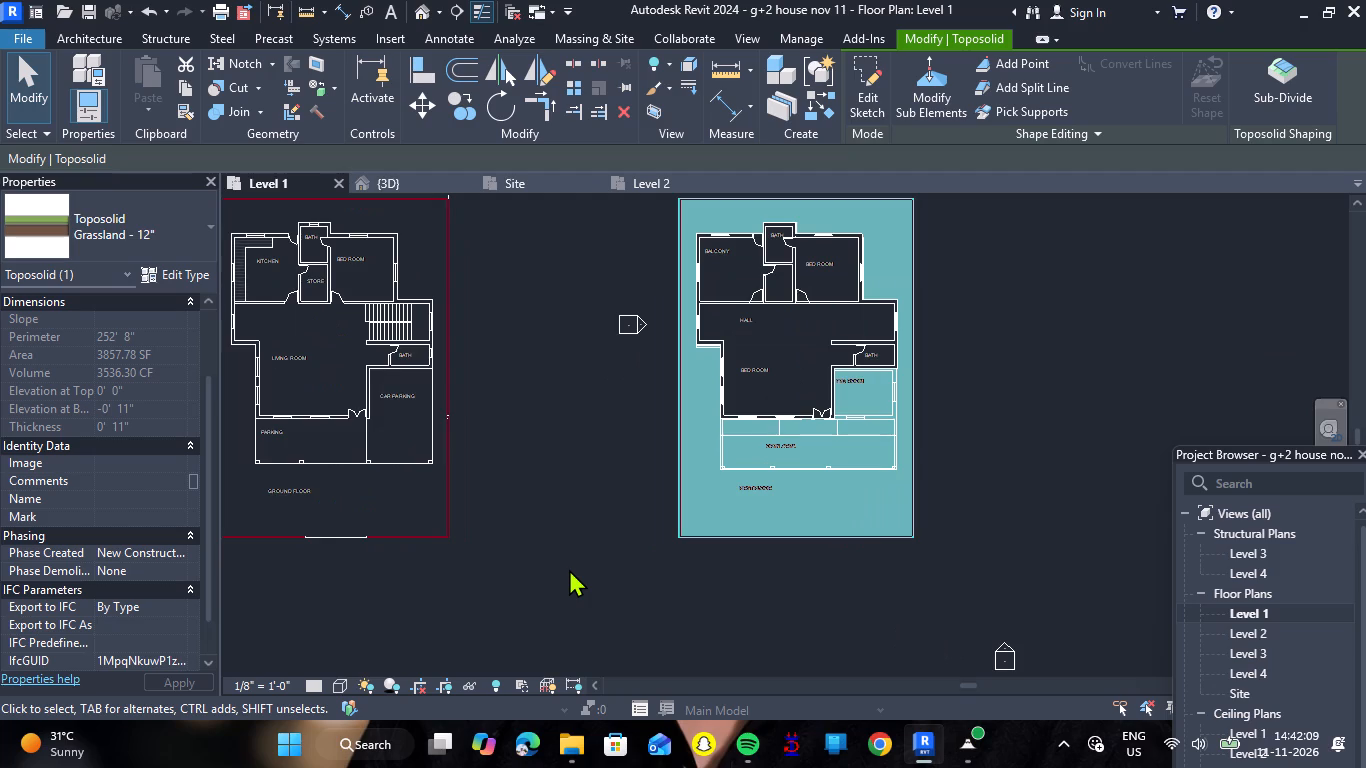
pyautogui.scroll(-3, 570, 576)
pyautogui.press('Escape')
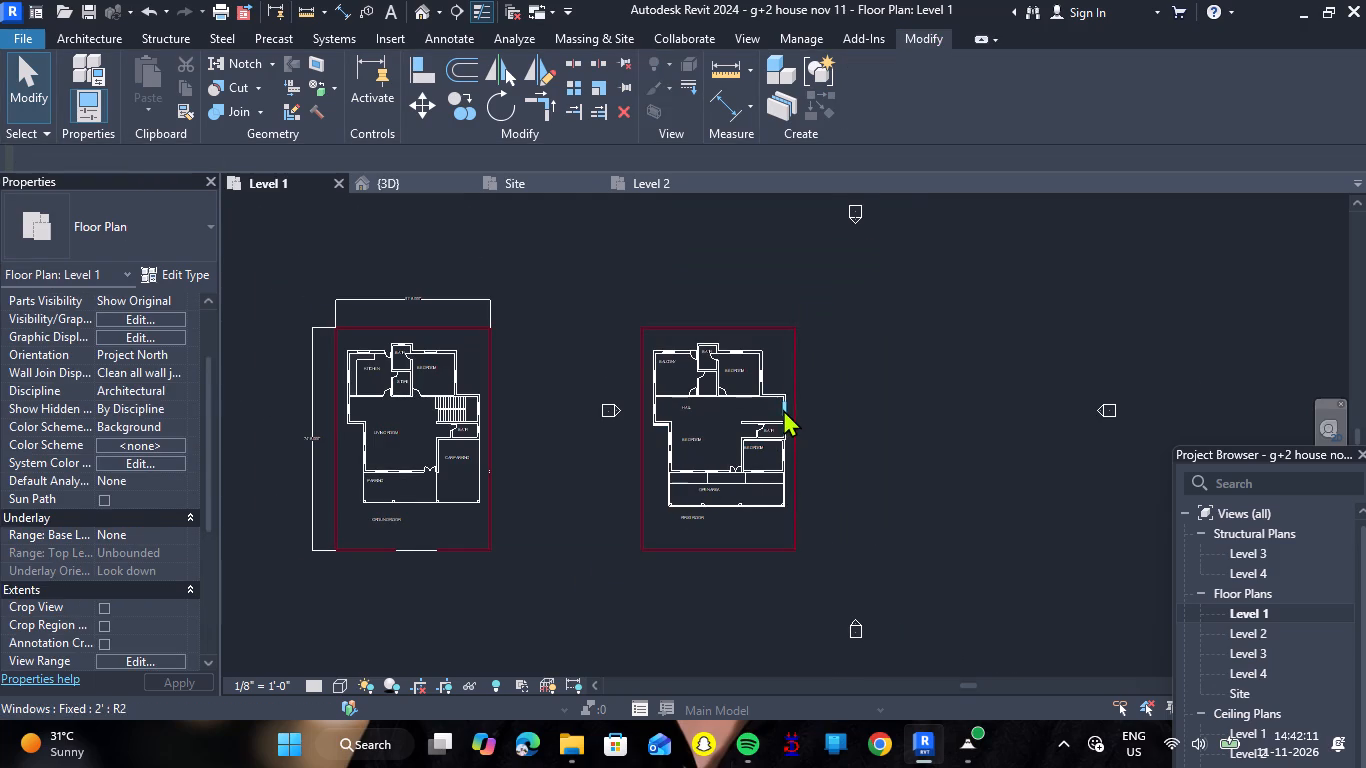
pyautogui.click(795, 326)
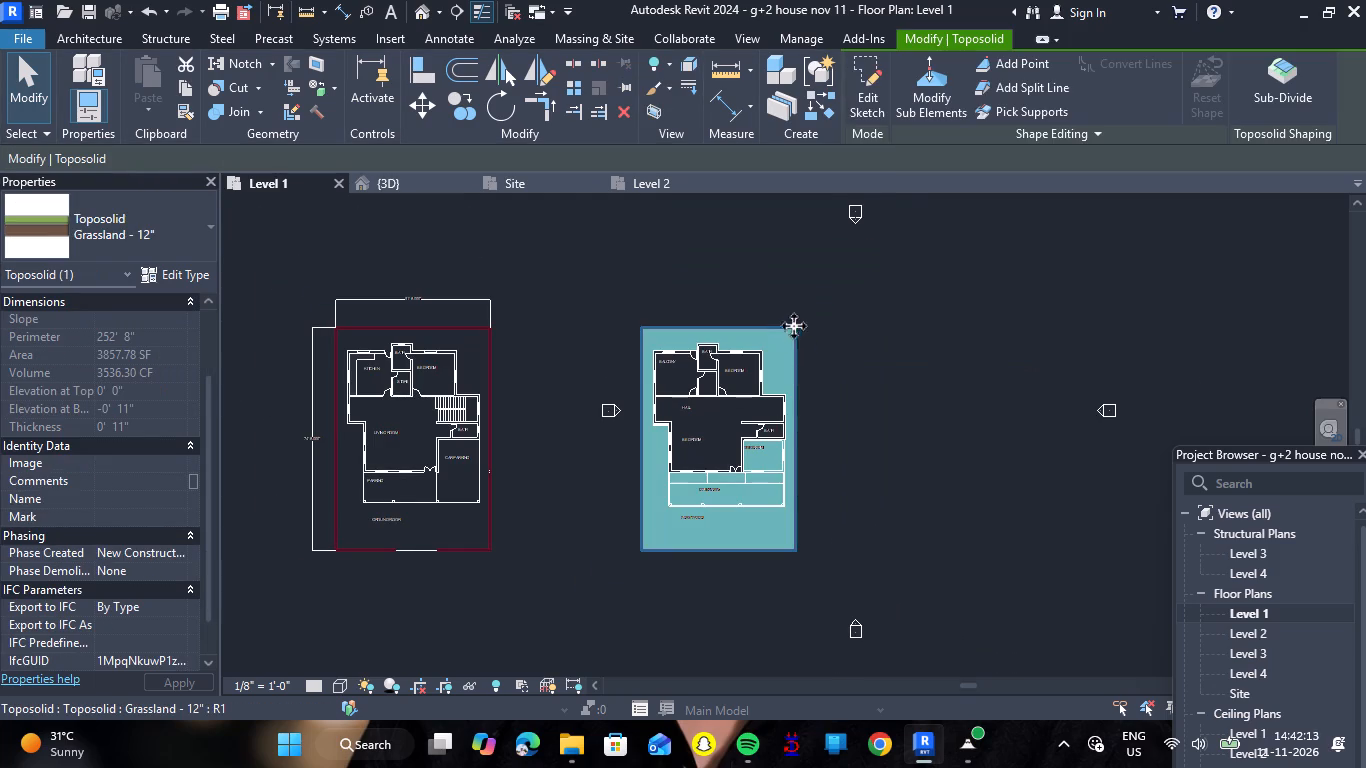
pyautogui.press('Escape')
pyautogui.click(492, 434)
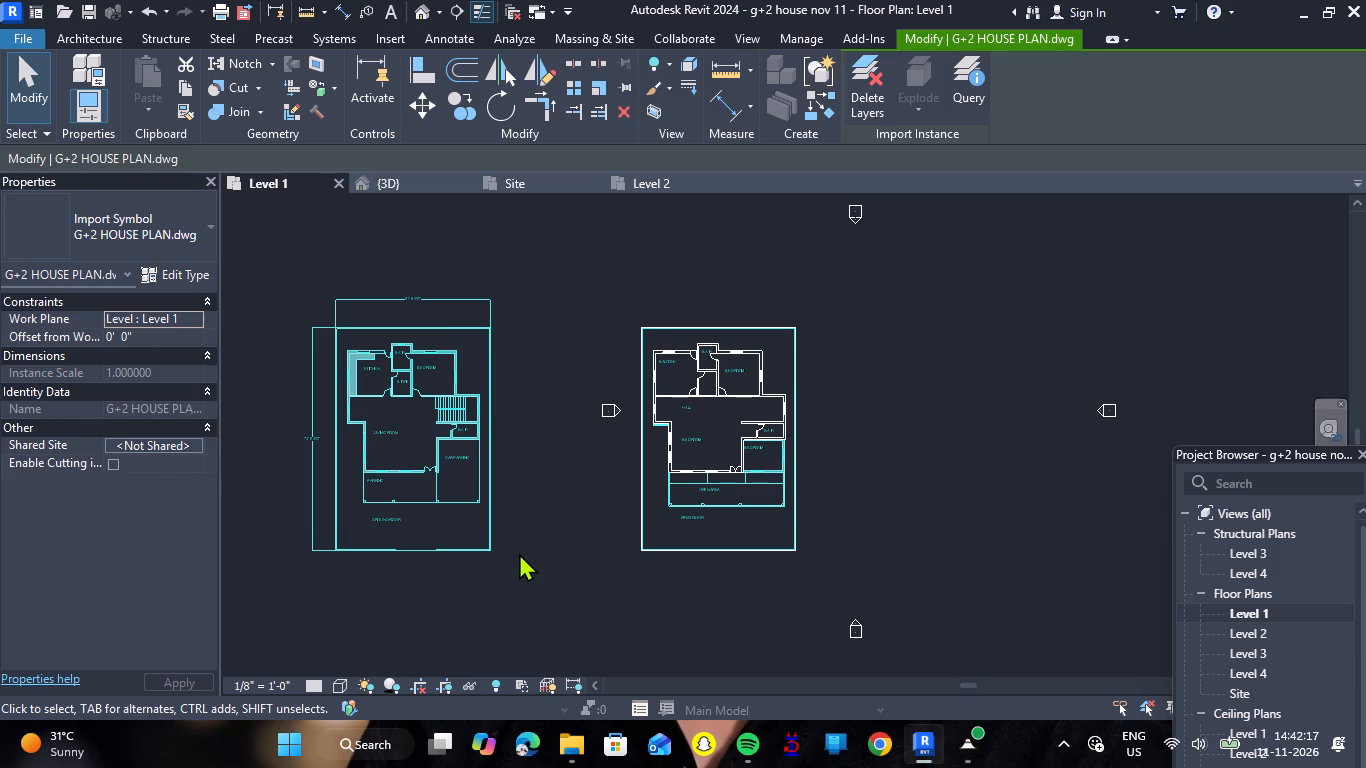
pyautogui.press('Escape')
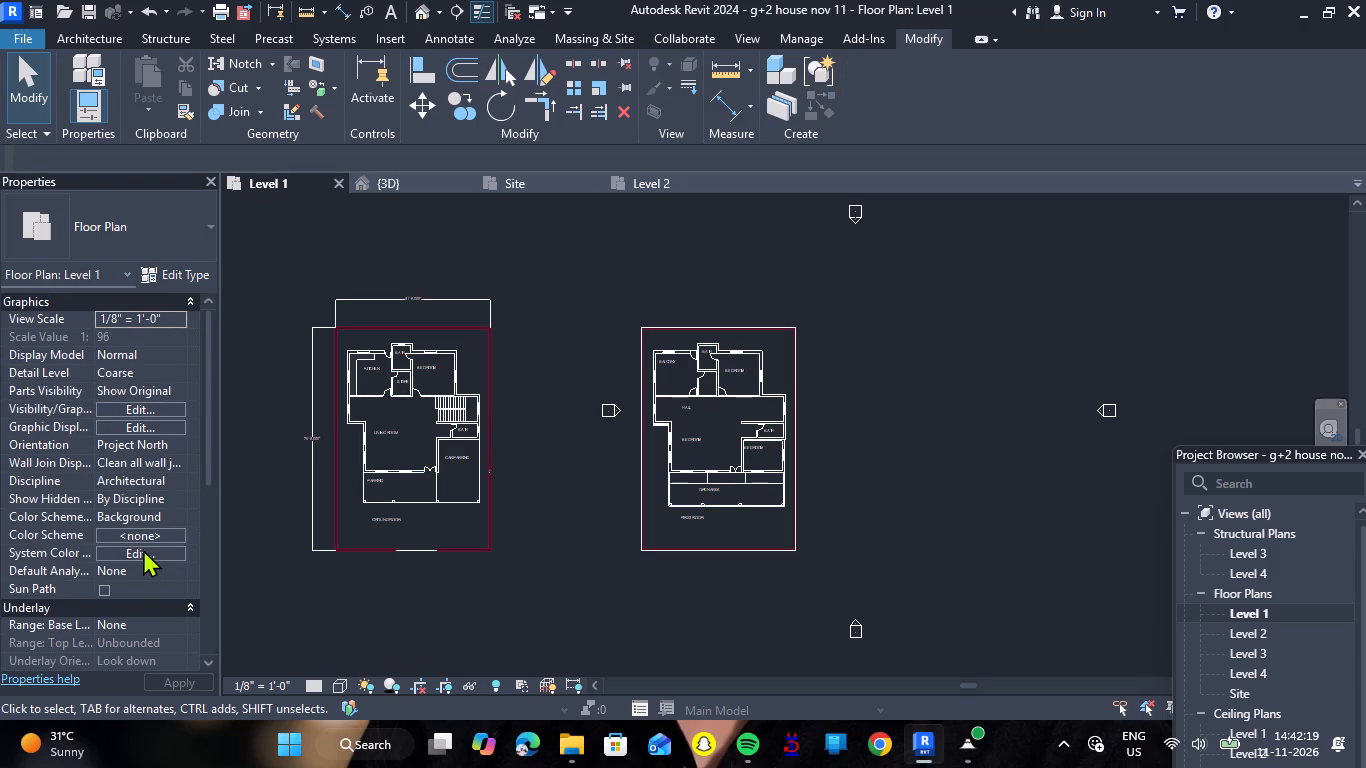
# Check the model display style and silhouettes choices in Level 1's Graphic Display Options, and close without changes.
pyautogui.click(171, 428)
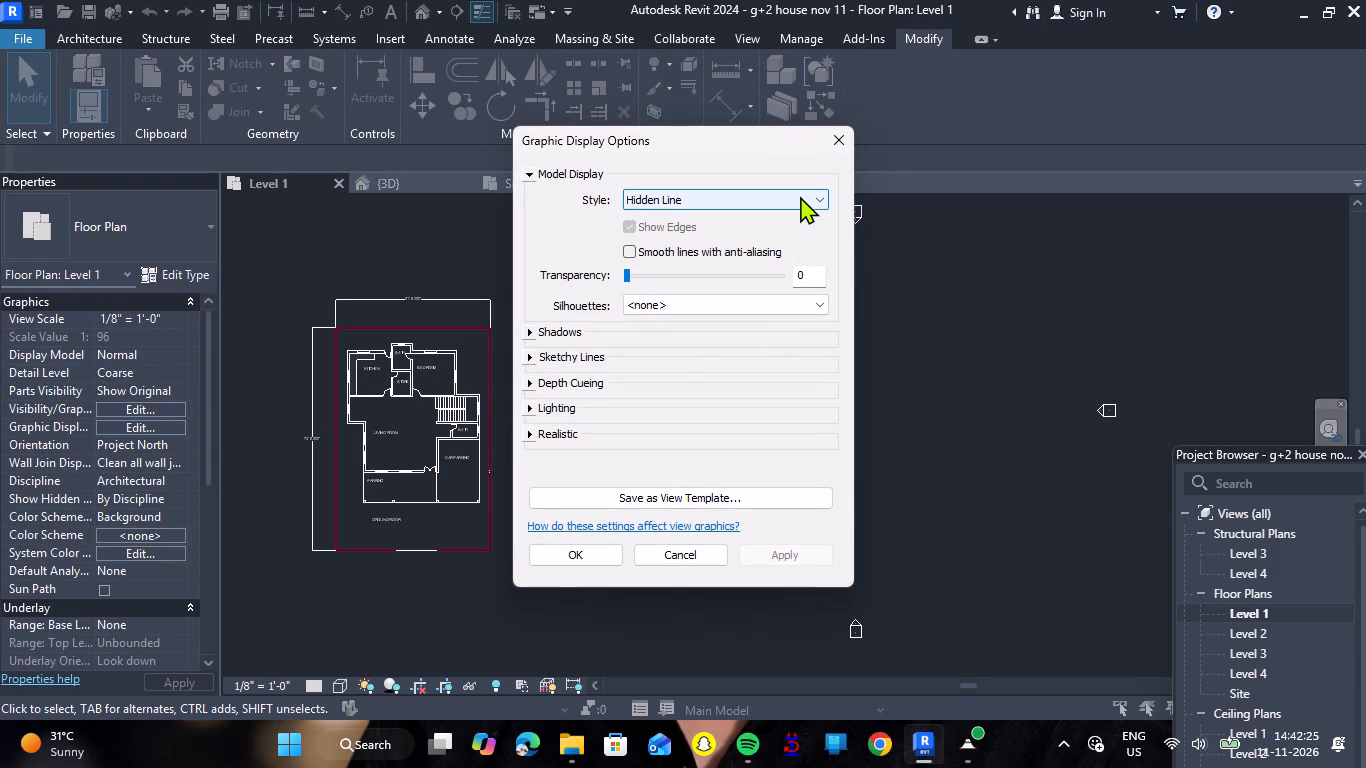
pyautogui.click(800, 196)
pyautogui.click(800, 196)
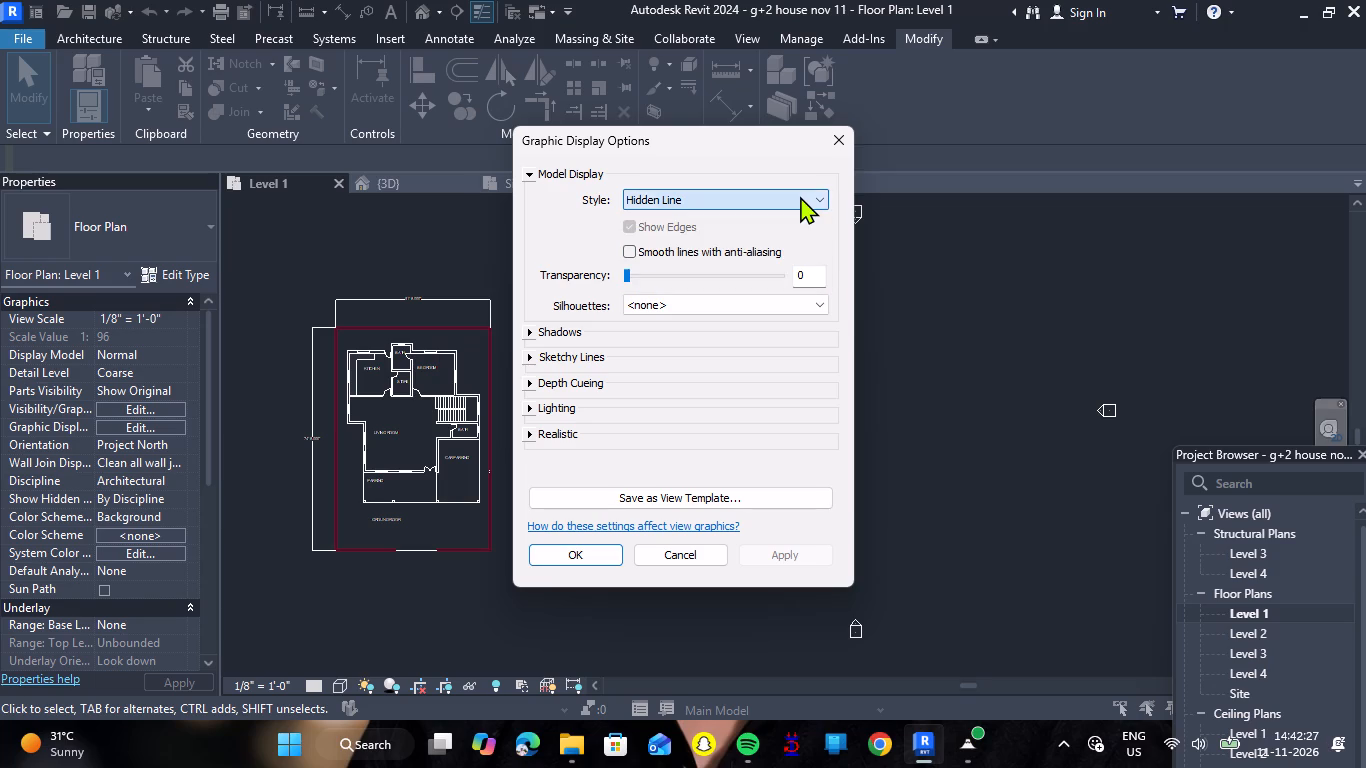
pyautogui.click(724, 305)
pyautogui.click(724, 305)
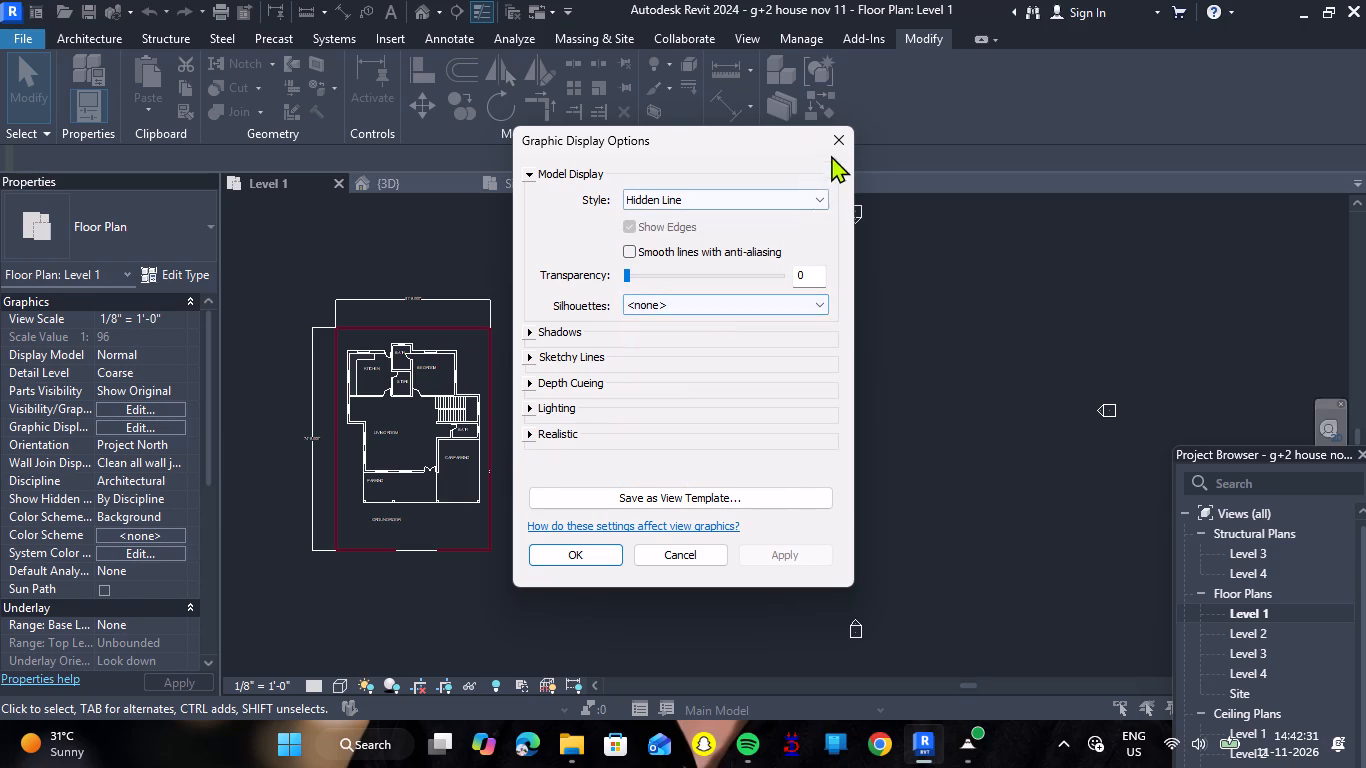
pyautogui.click(841, 137)
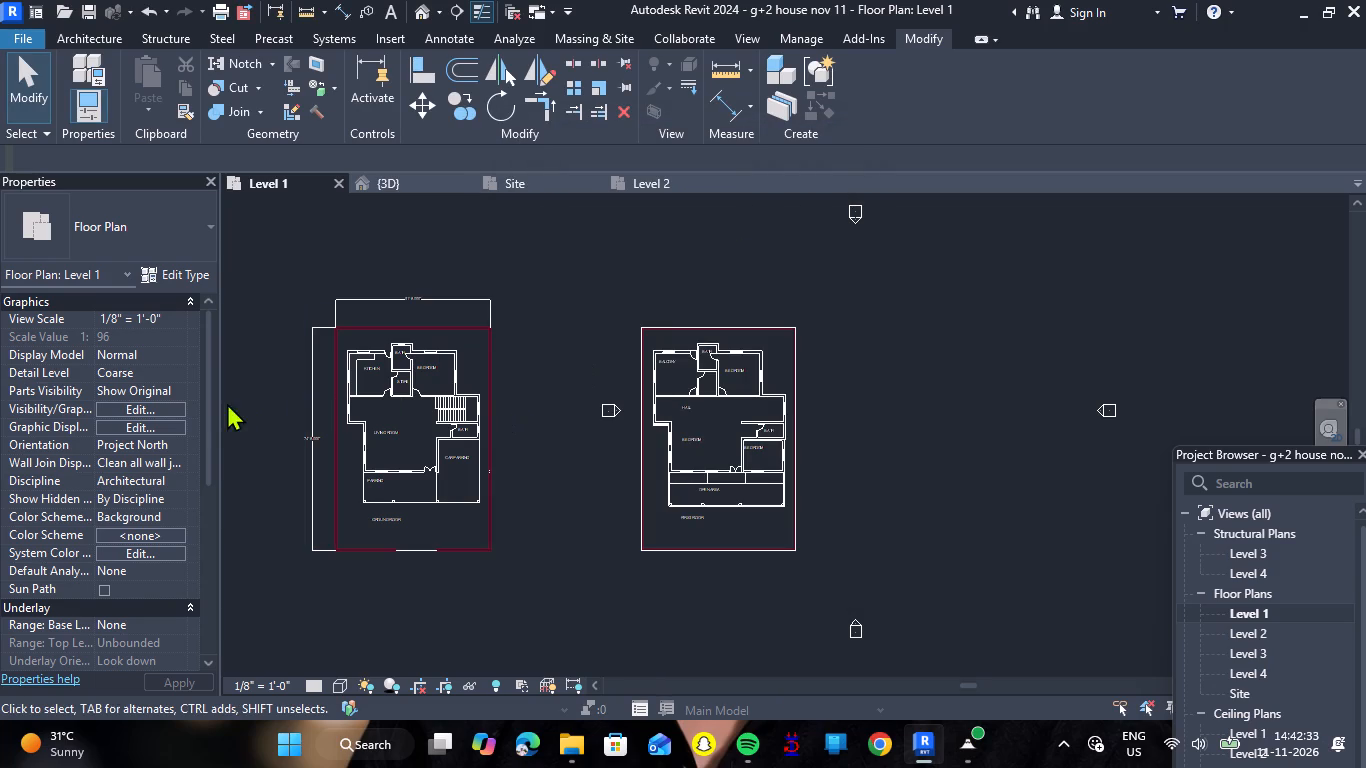
# Turn off the Floors model category in Level 1's Visibility/Graphic Overrides and apply the change.
pyautogui.click(174, 405)
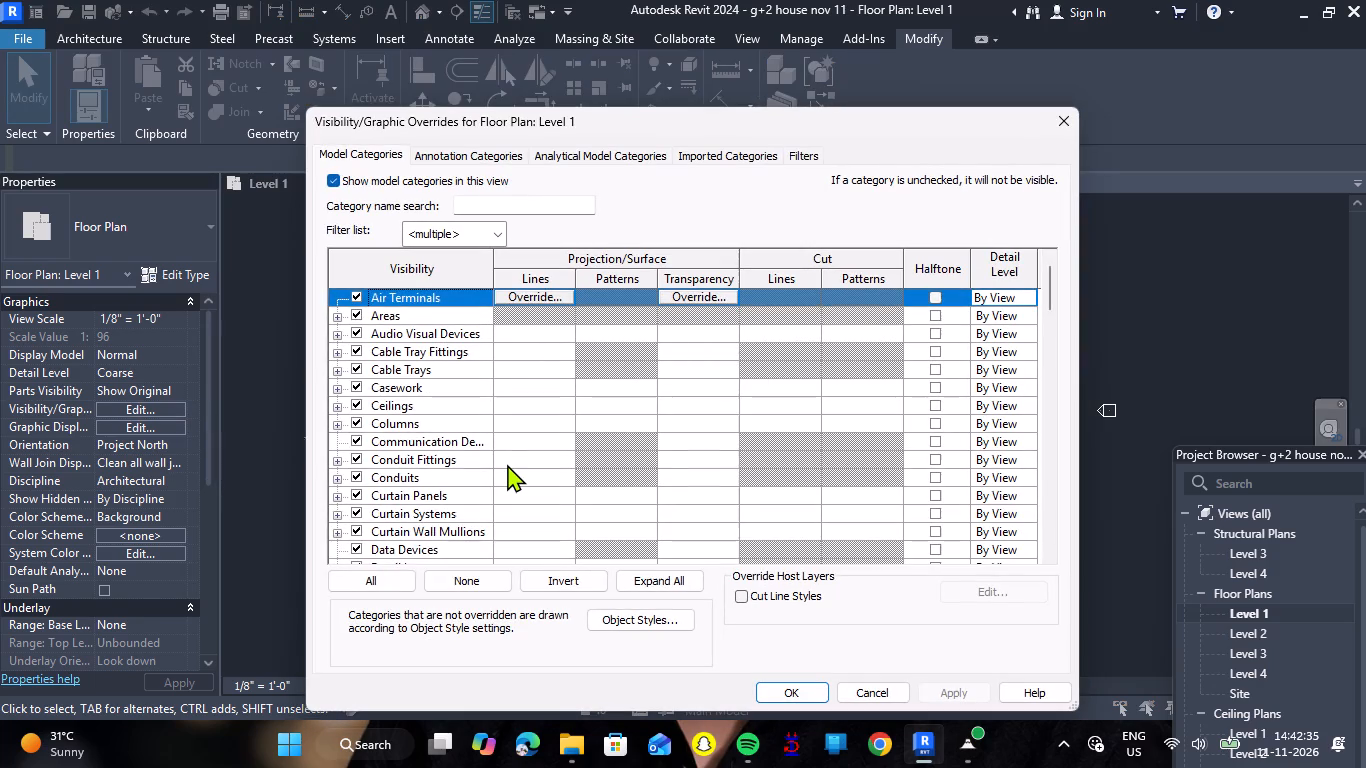
pyautogui.scroll(-20, 507, 464)
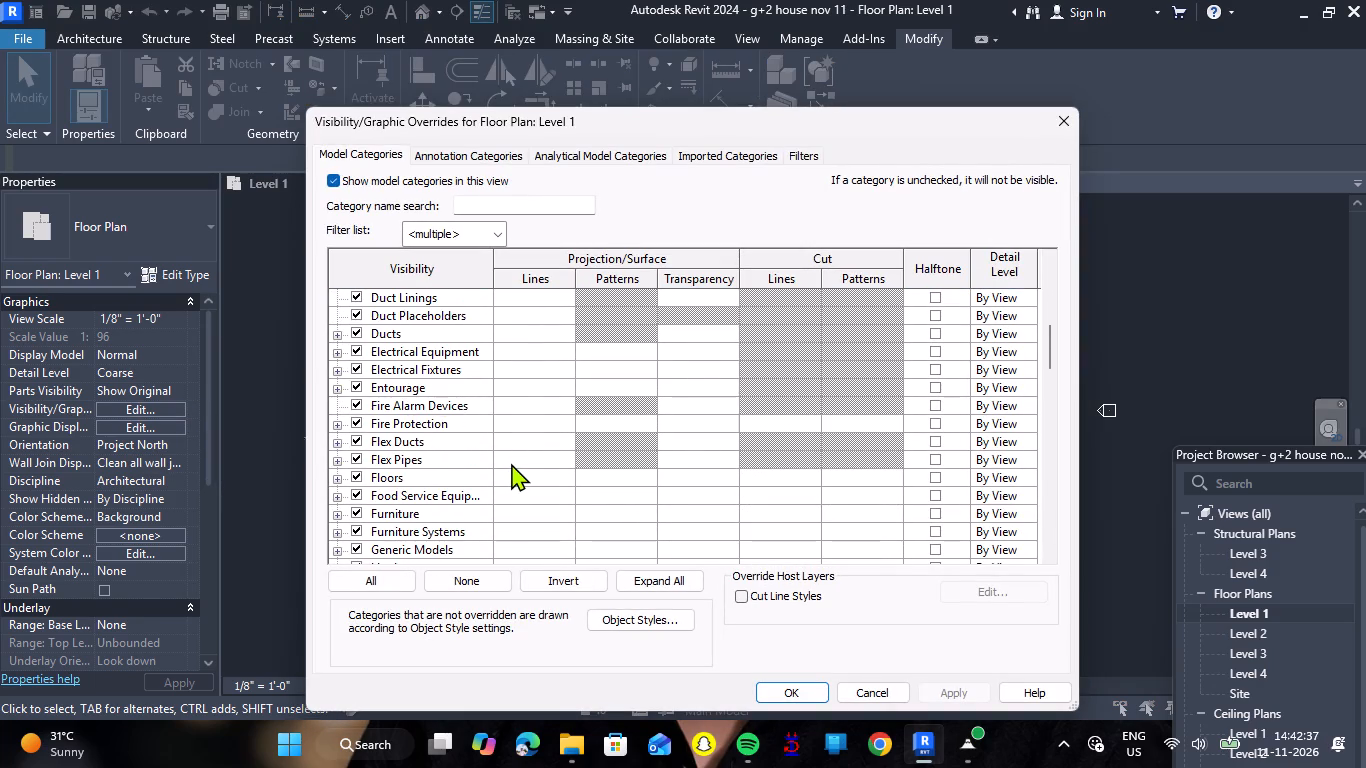
pyautogui.scroll(-18, 511, 463)
pyautogui.scroll(-4, 537, 446)
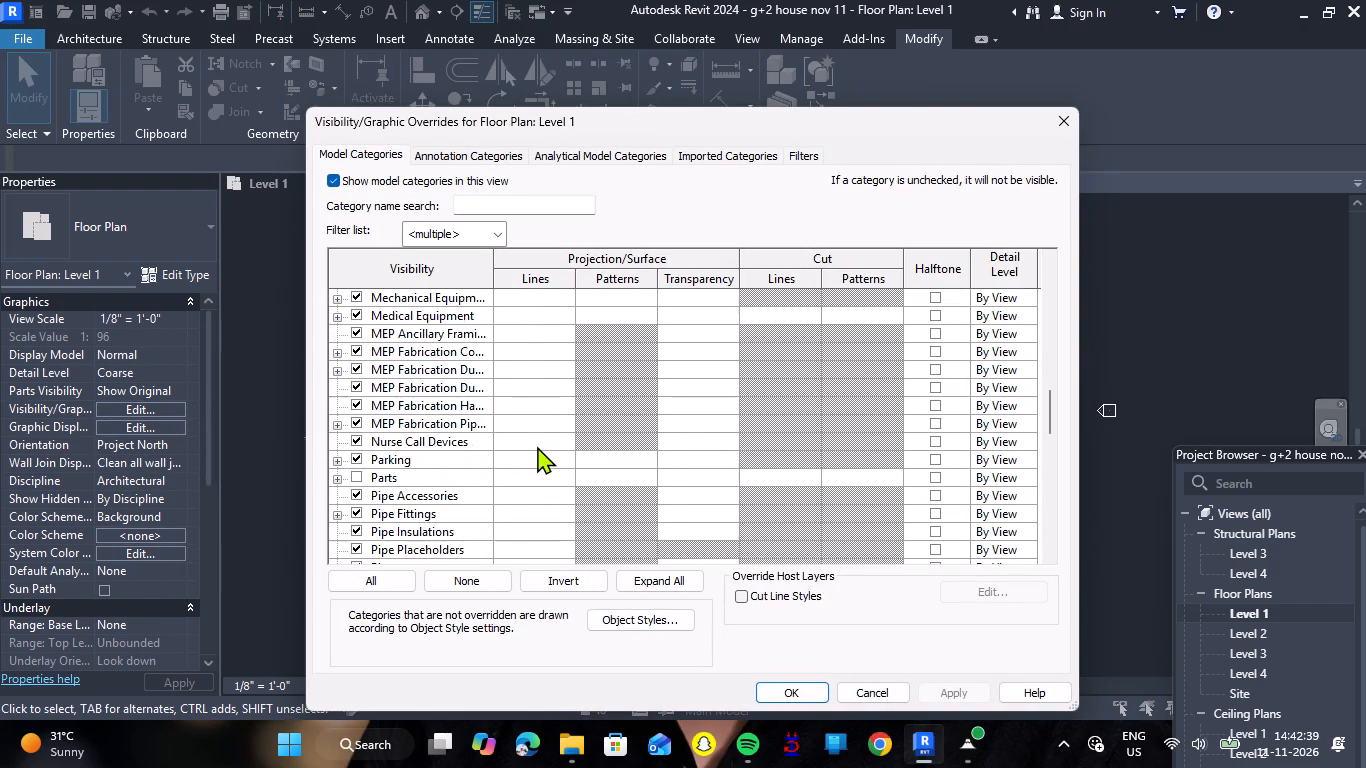
pyautogui.scroll(-17, 537, 446)
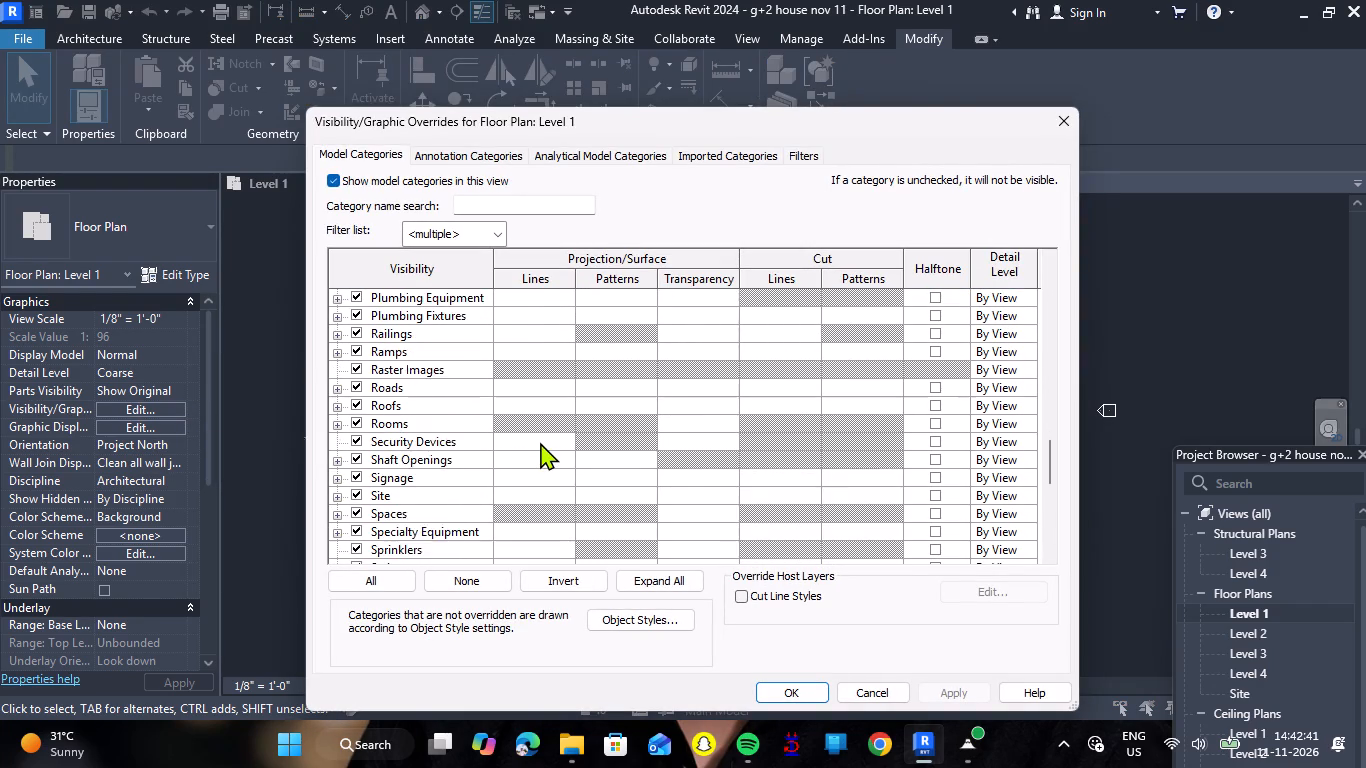
pyautogui.scroll(-4, 540, 442)
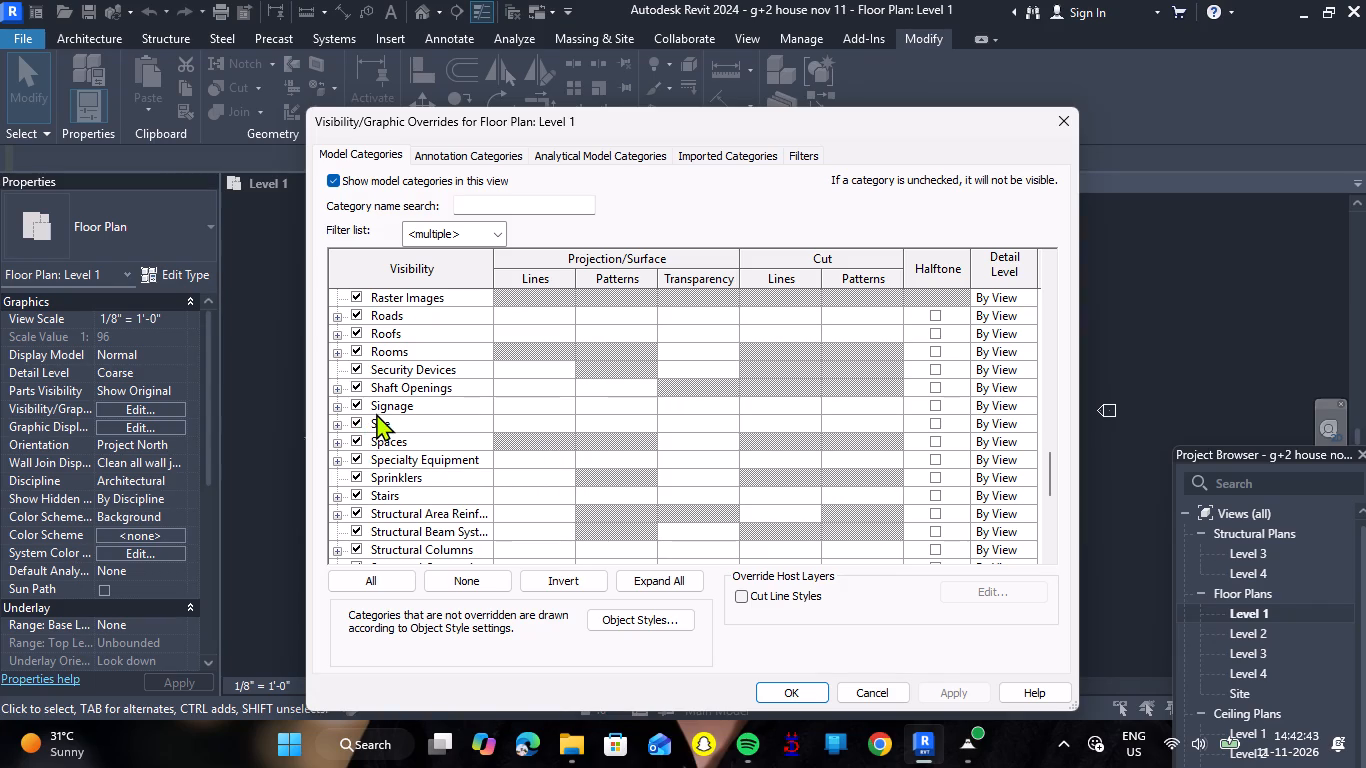
pyautogui.scroll(-7, 376, 413)
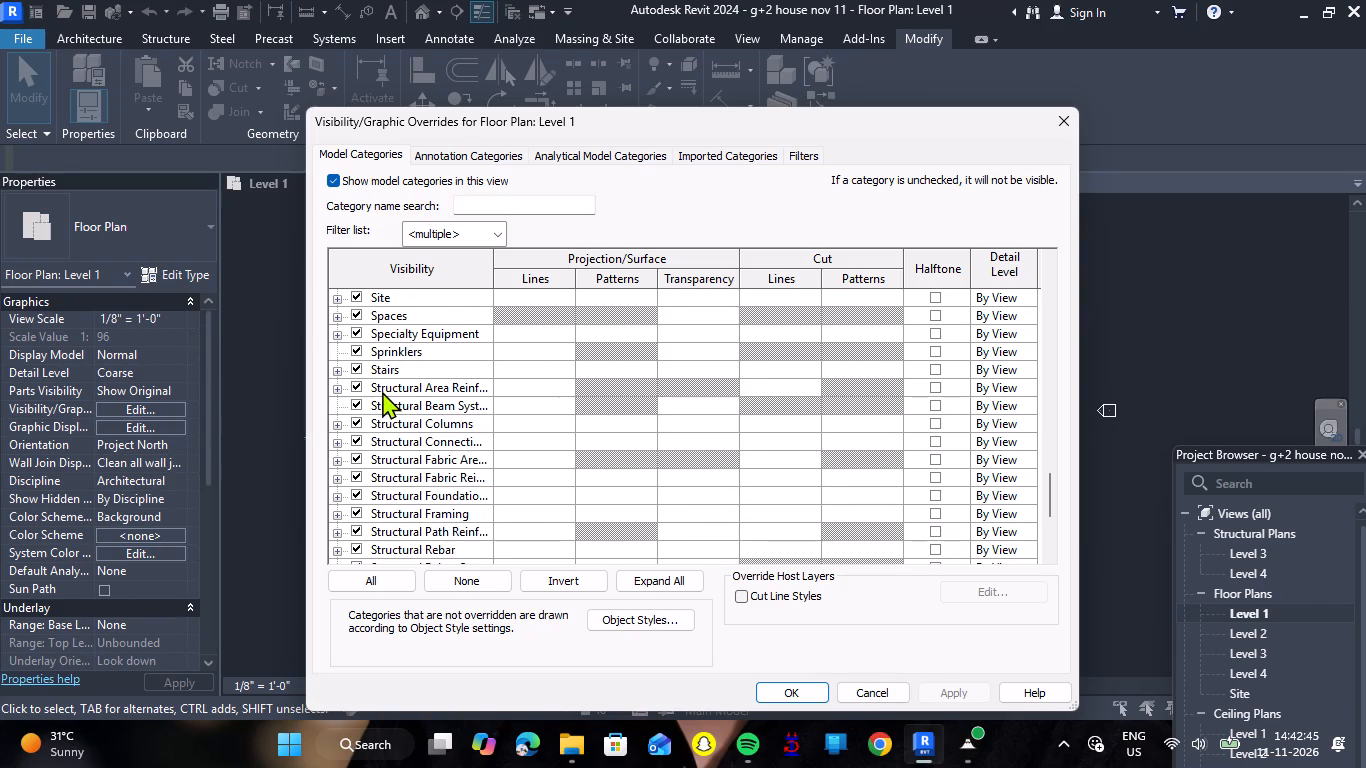
pyautogui.scroll(20, 382, 391)
pyautogui.scroll(4, 382, 391)
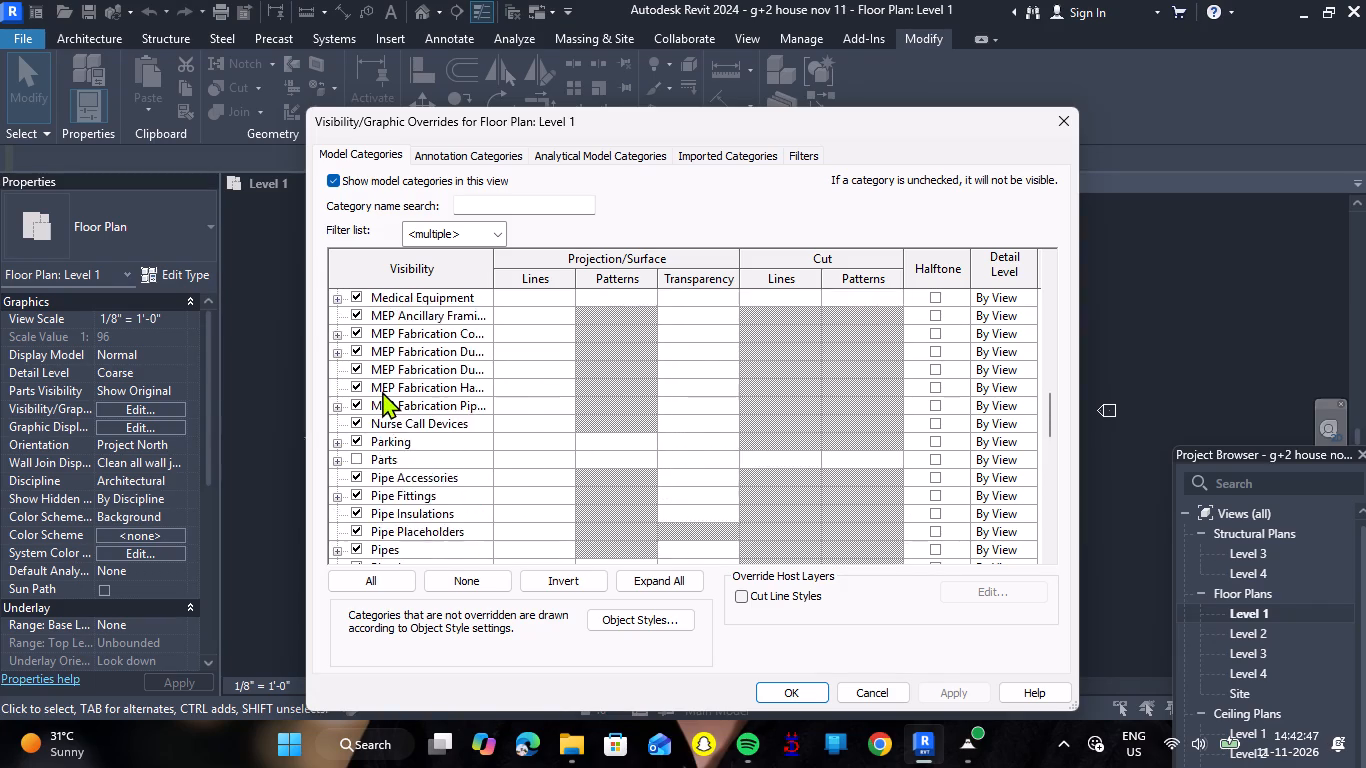
pyautogui.scroll(18, 382, 391)
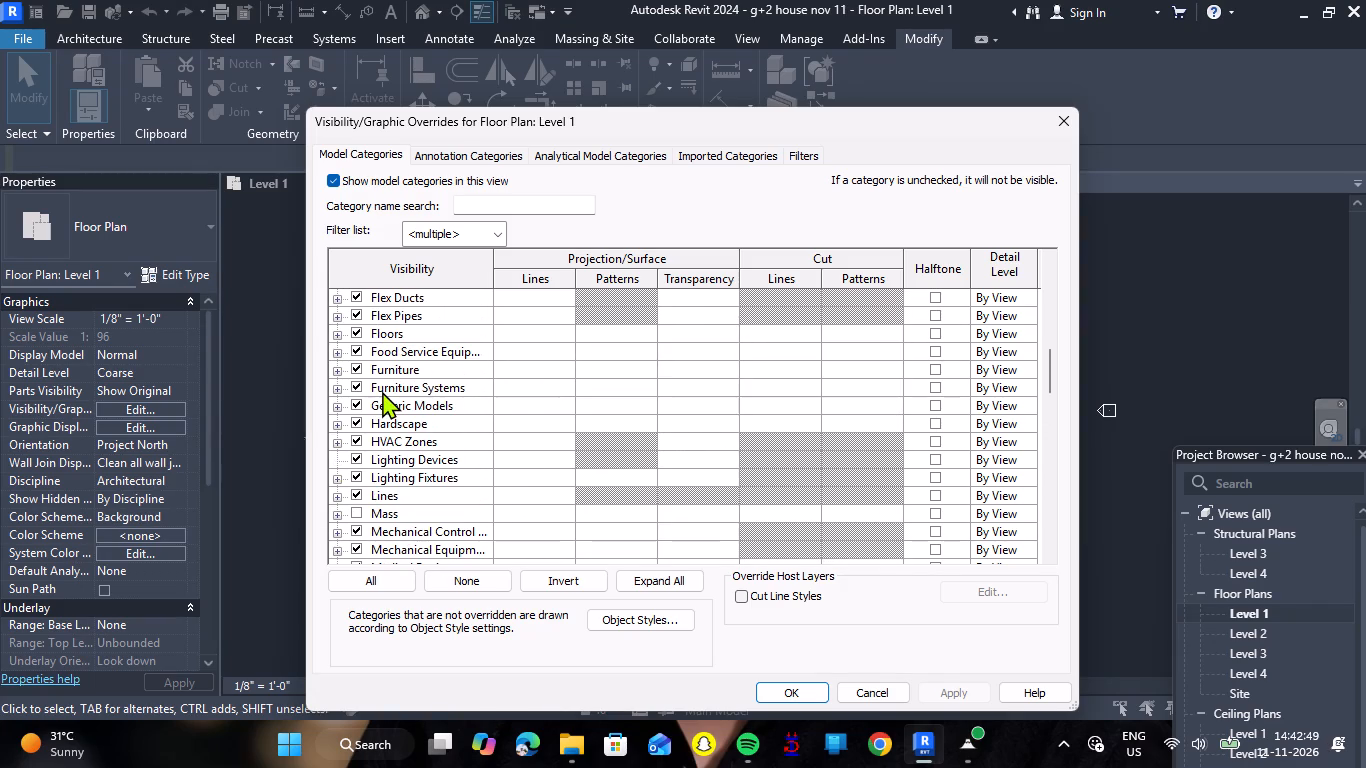
pyautogui.scroll(2, 382, 391)
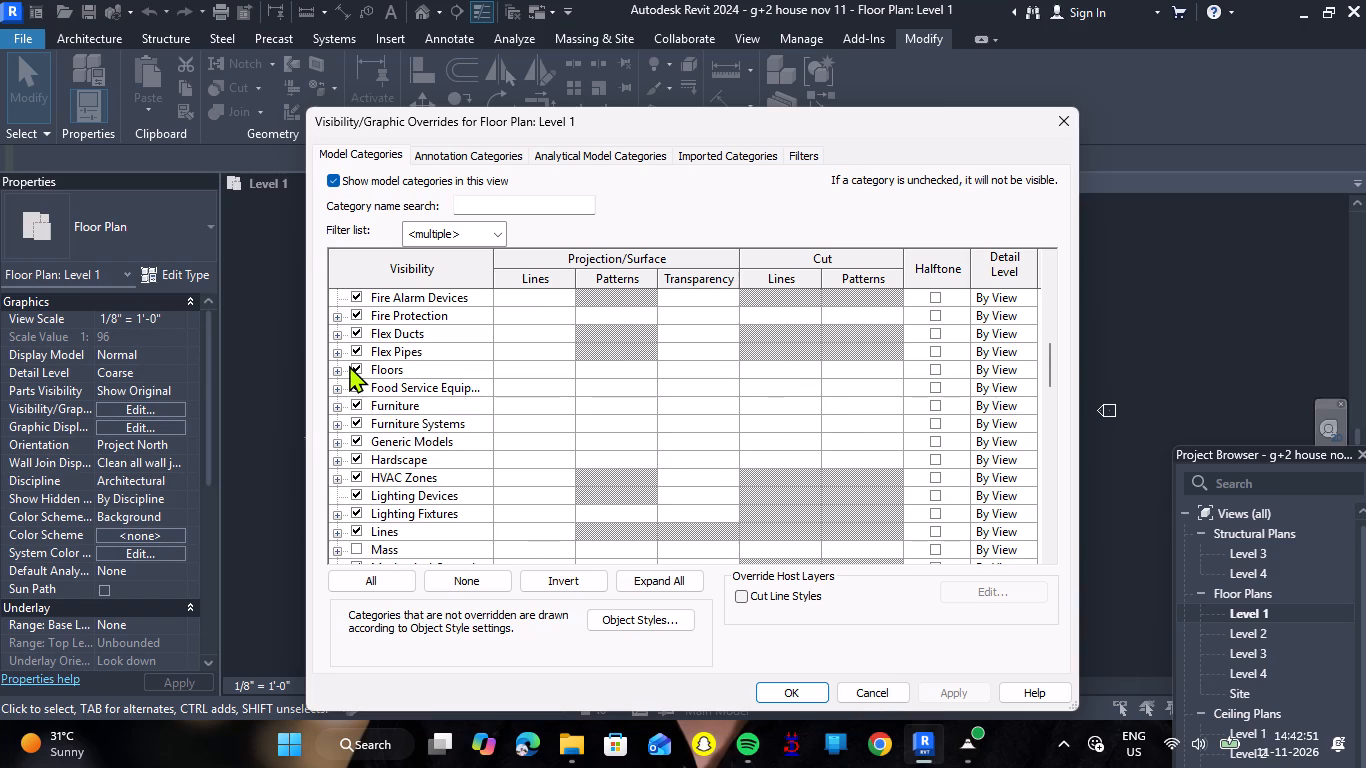
pyautogui.click(357, 366)
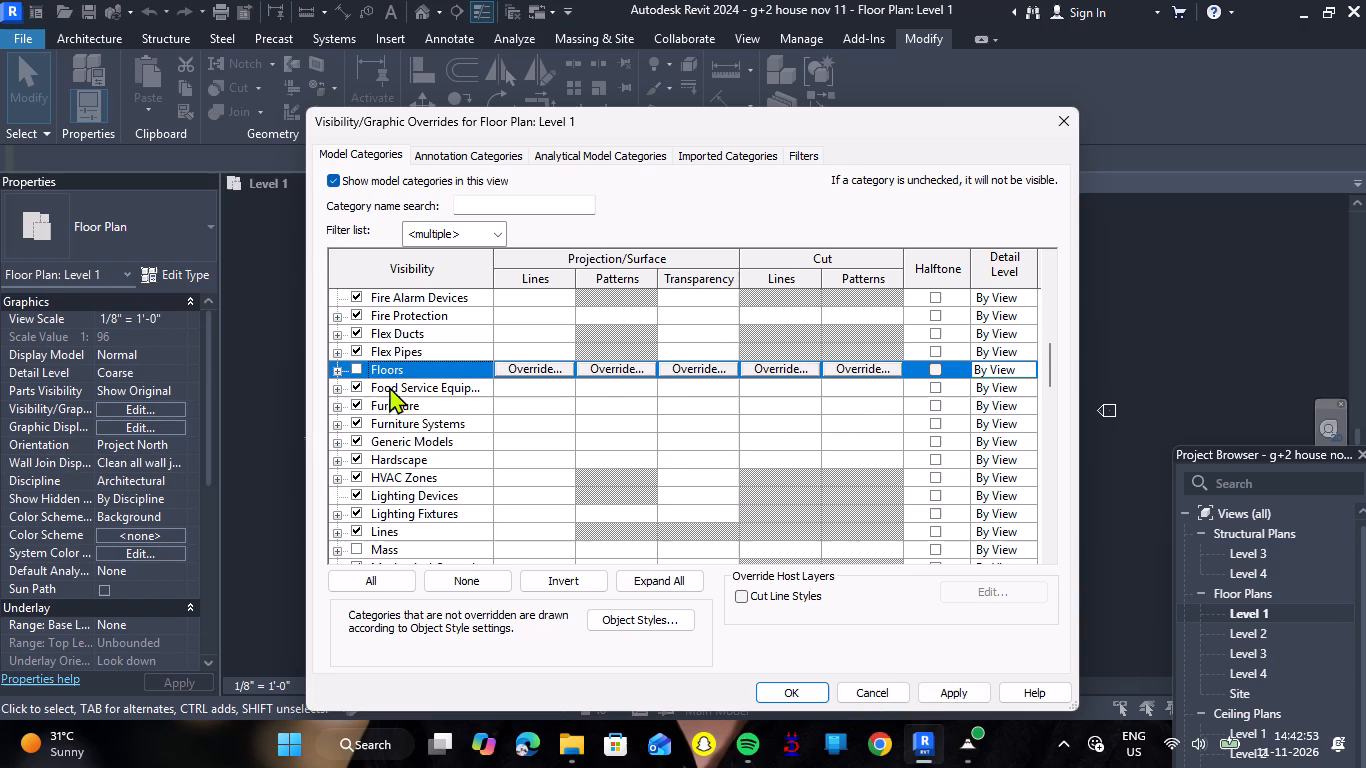
pyautogui.click(947, 698)
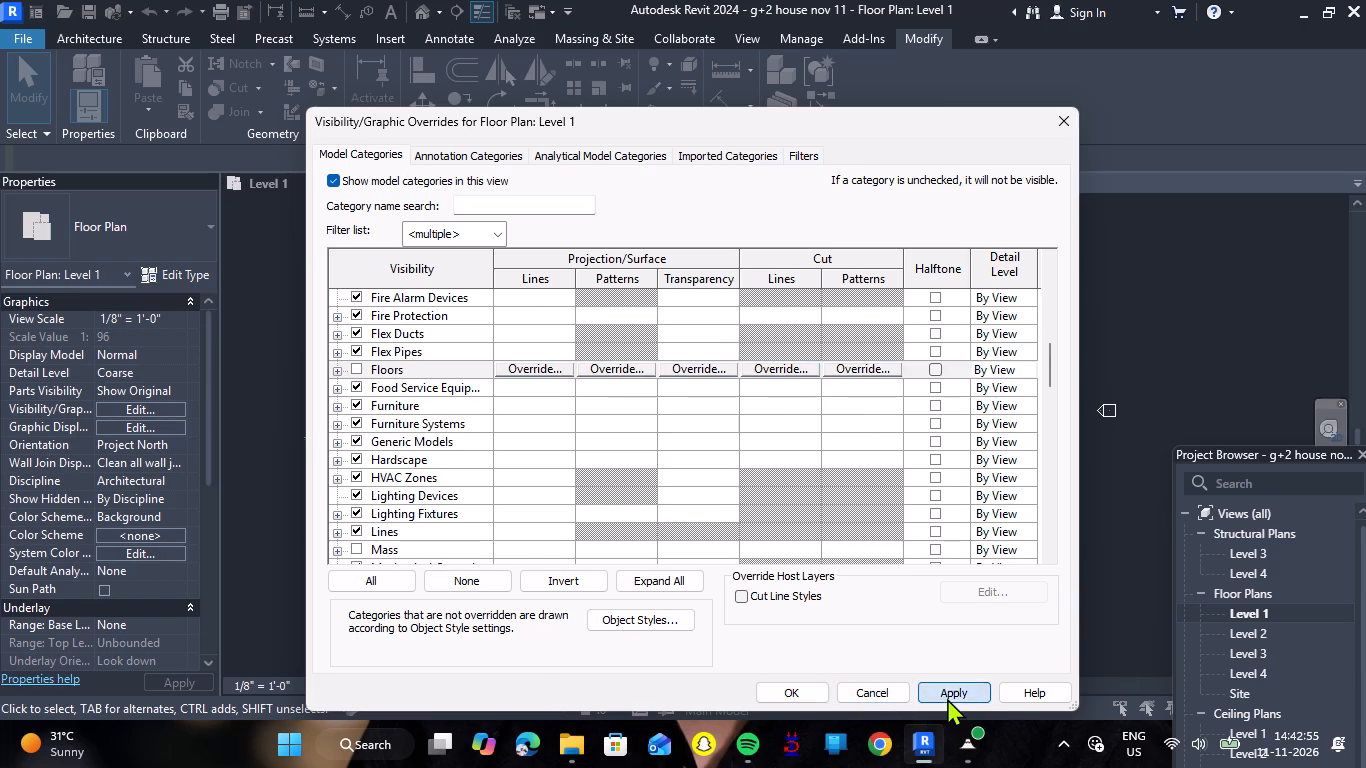
pyautogui.click(783, 693)
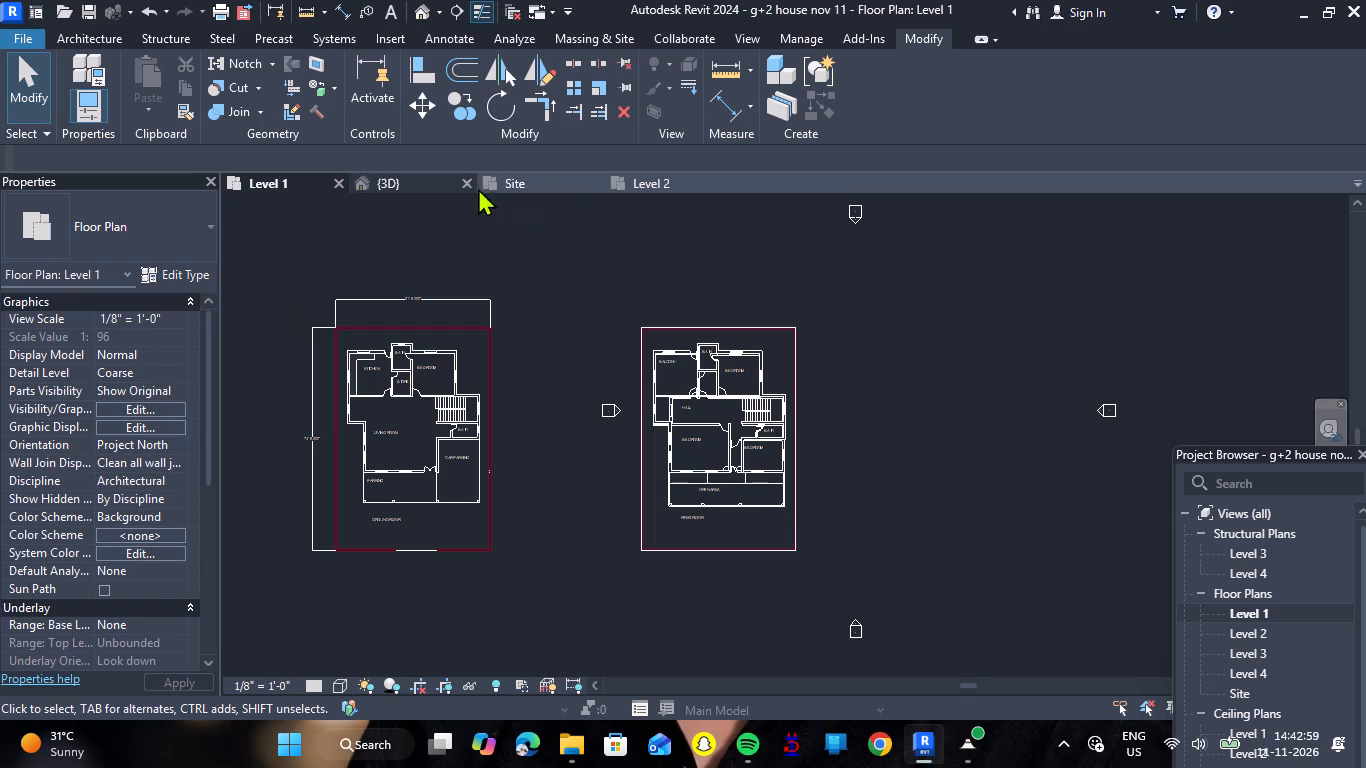
# Switch to the Level 2 floor plan and set its visual style to Wireframe.
pyautogui.click(651, 182)
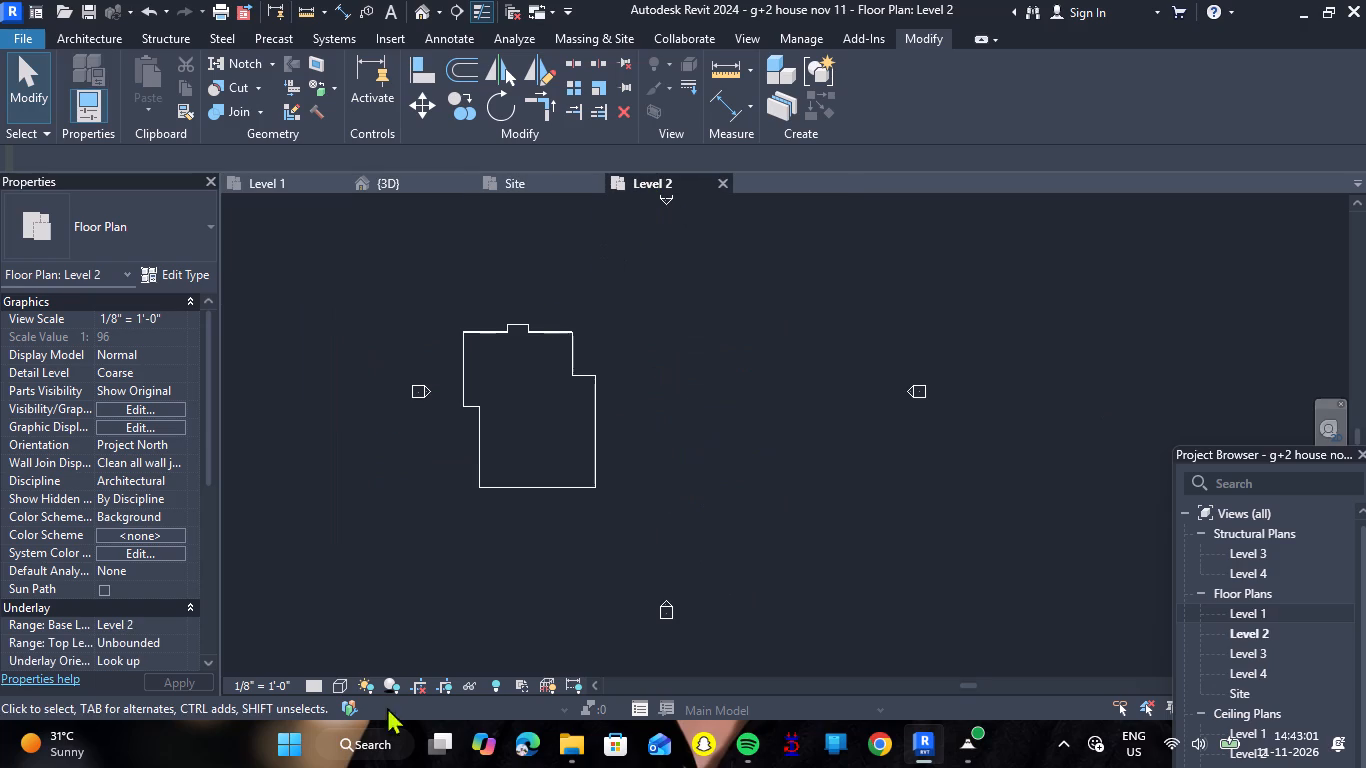
pyautogui.click(332, 676)
pyautogui.click(341, 684)
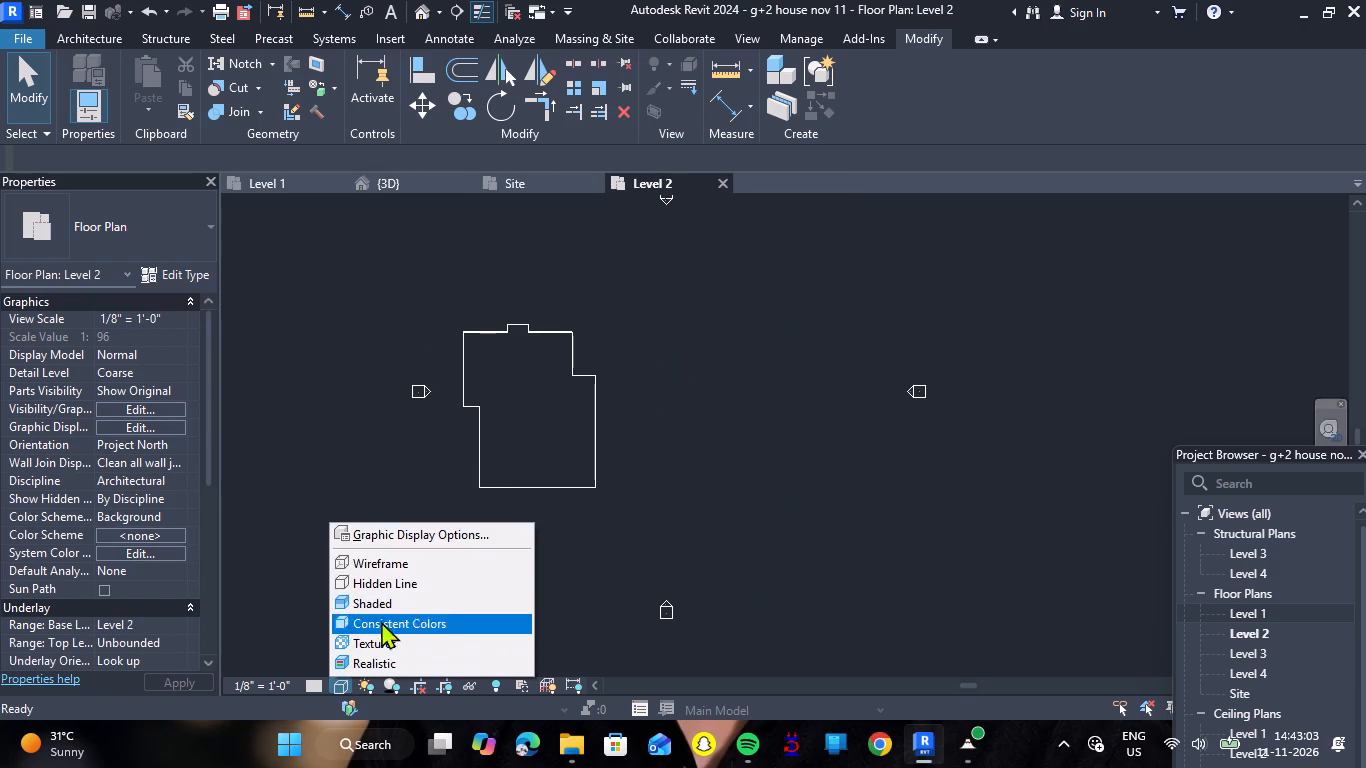
pyautogui.click(407, 560)
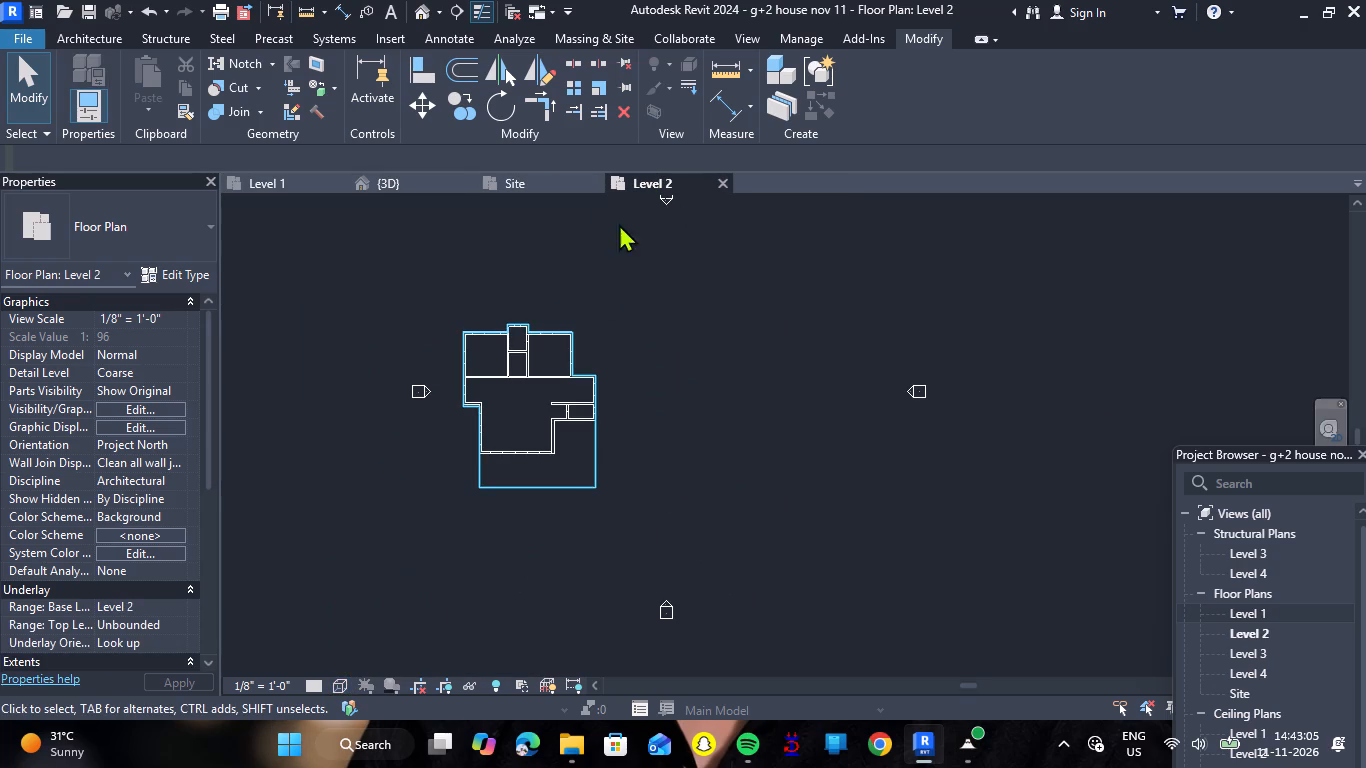
# In the Site plan, inspect the toposolid around the first-floor plan and the imported G+2 HOUSE PLAN.dwg, clearing each selection.
pyautogui.click(551, 177)
pyautogui.scroll(6, 521, 391)
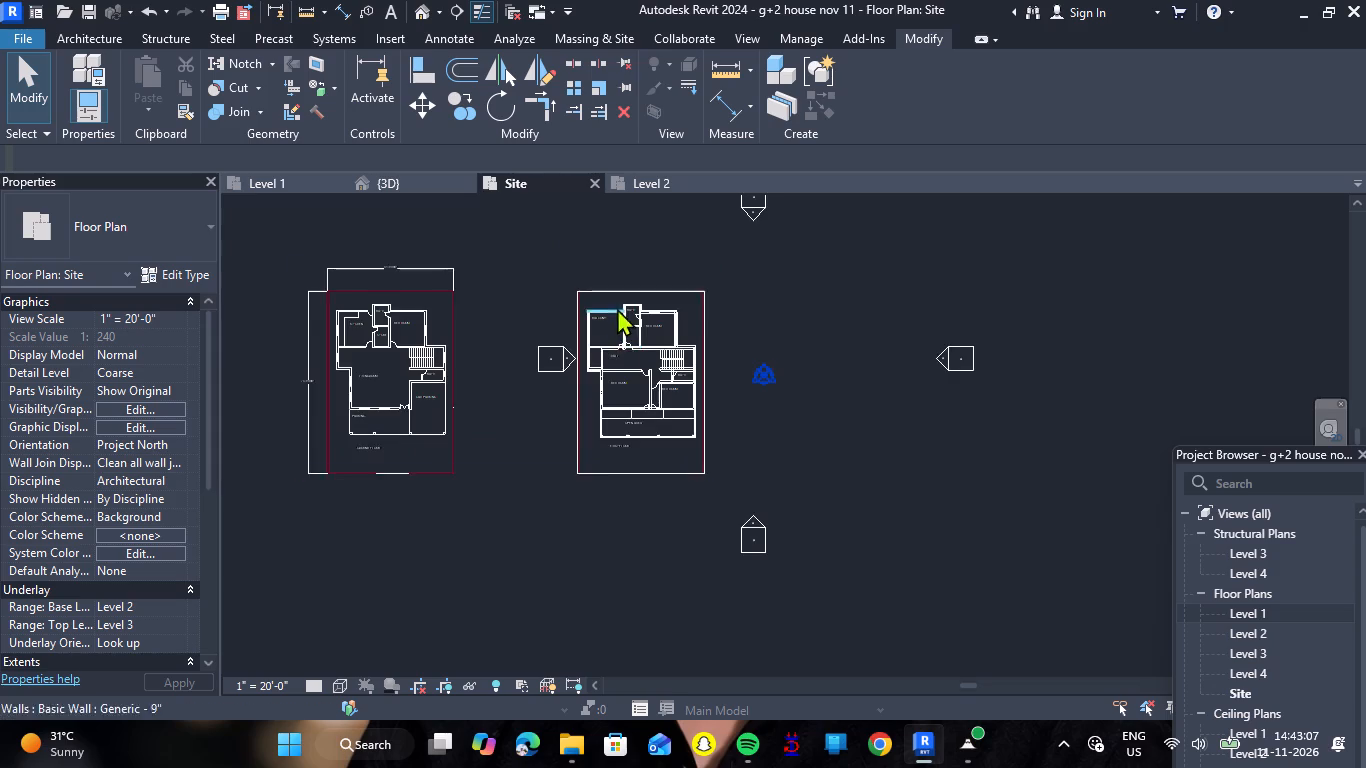
pyautogui.scroll(12, 617, 307)
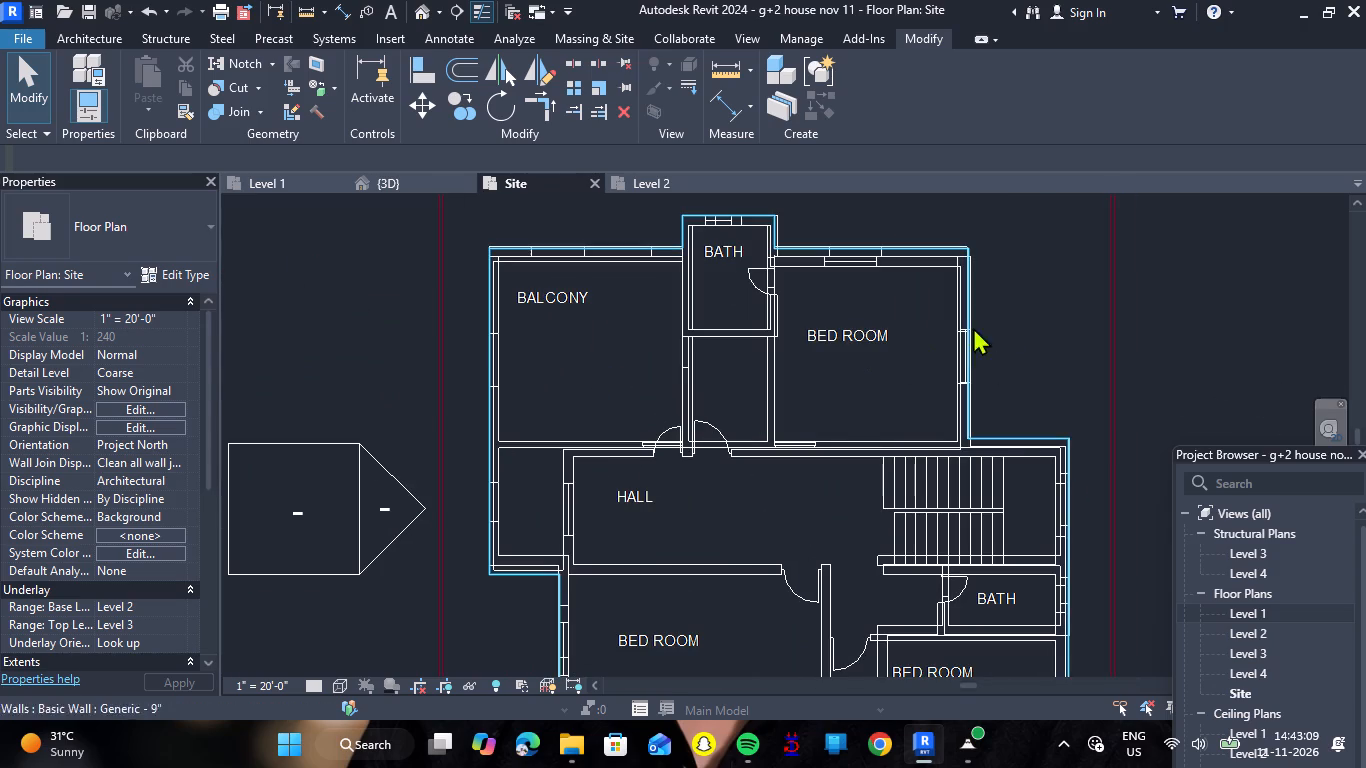
pyautogui.click(1113, 341)
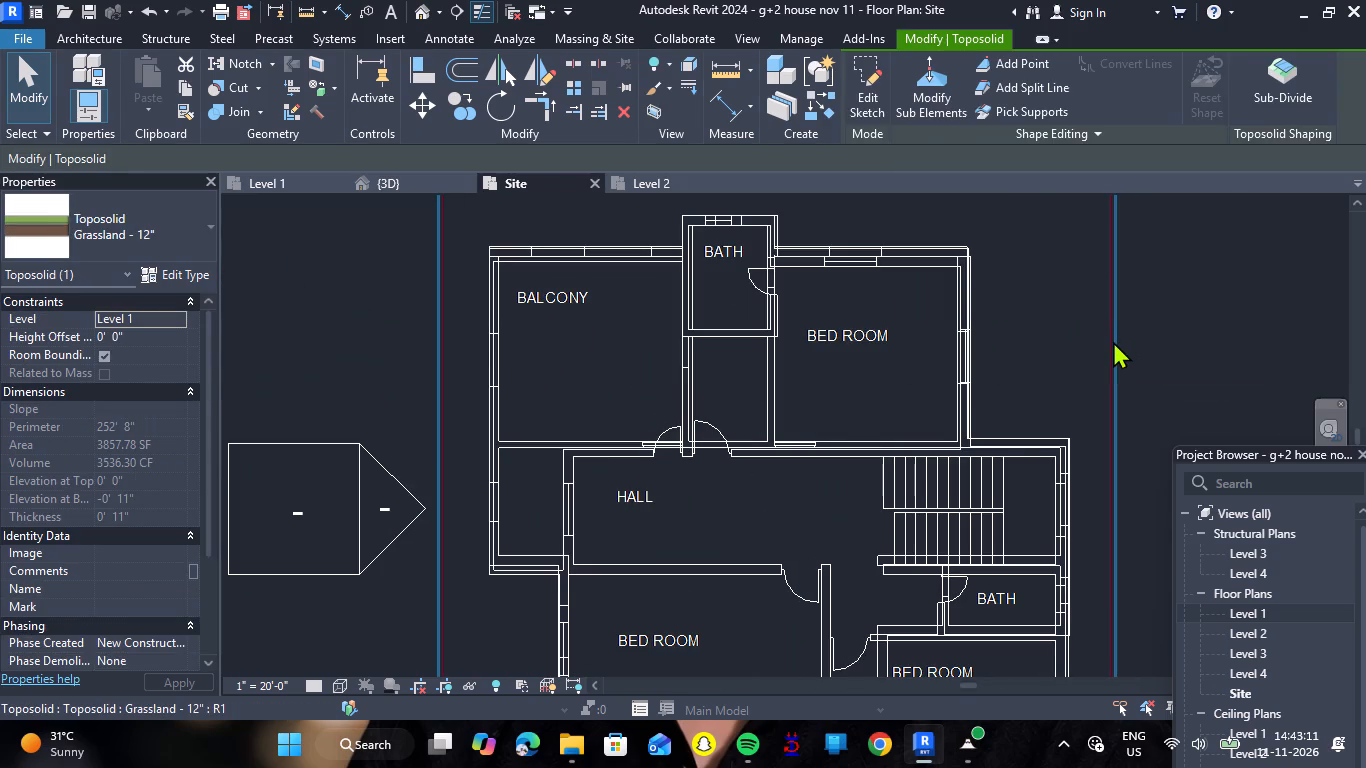
pyautogui.scroll(-9, 1087, 356)
pyautogui.press('Escape')
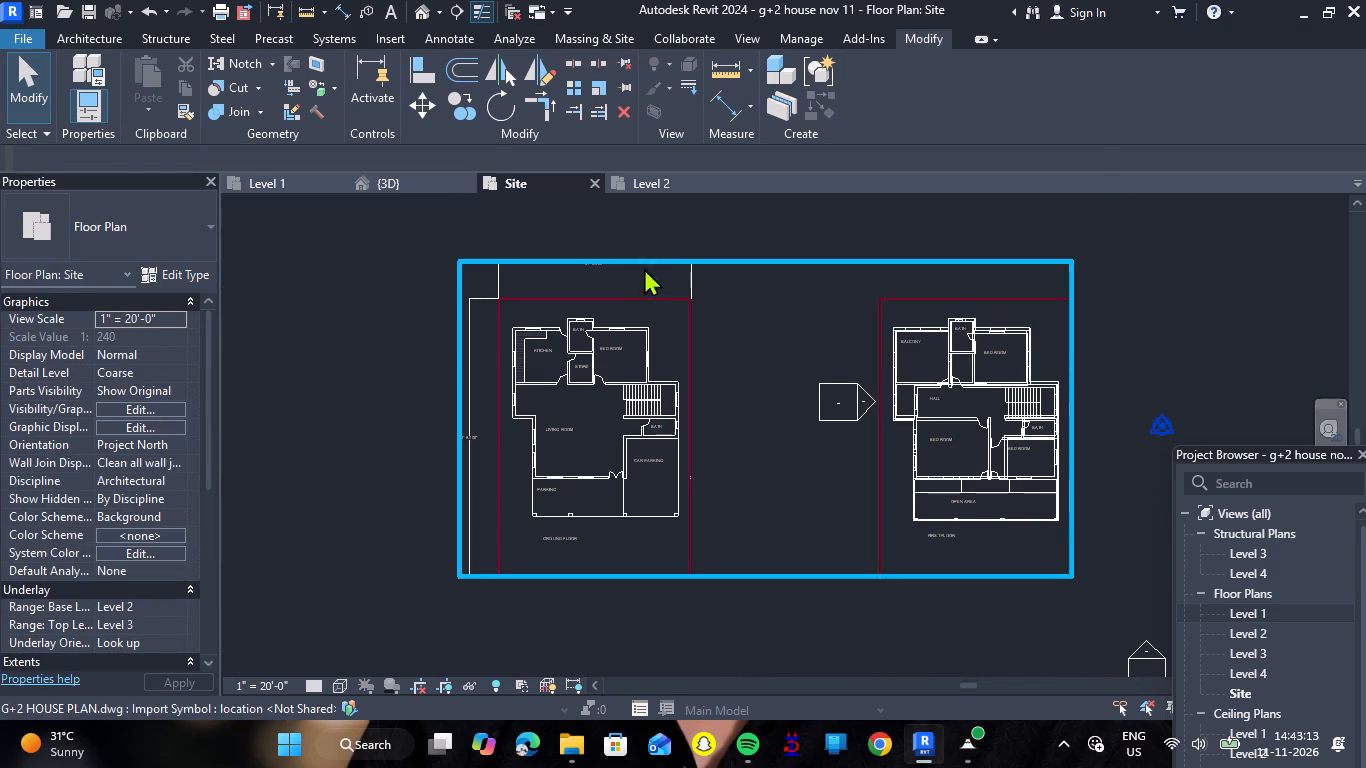
pyautogui.click(664, 260)
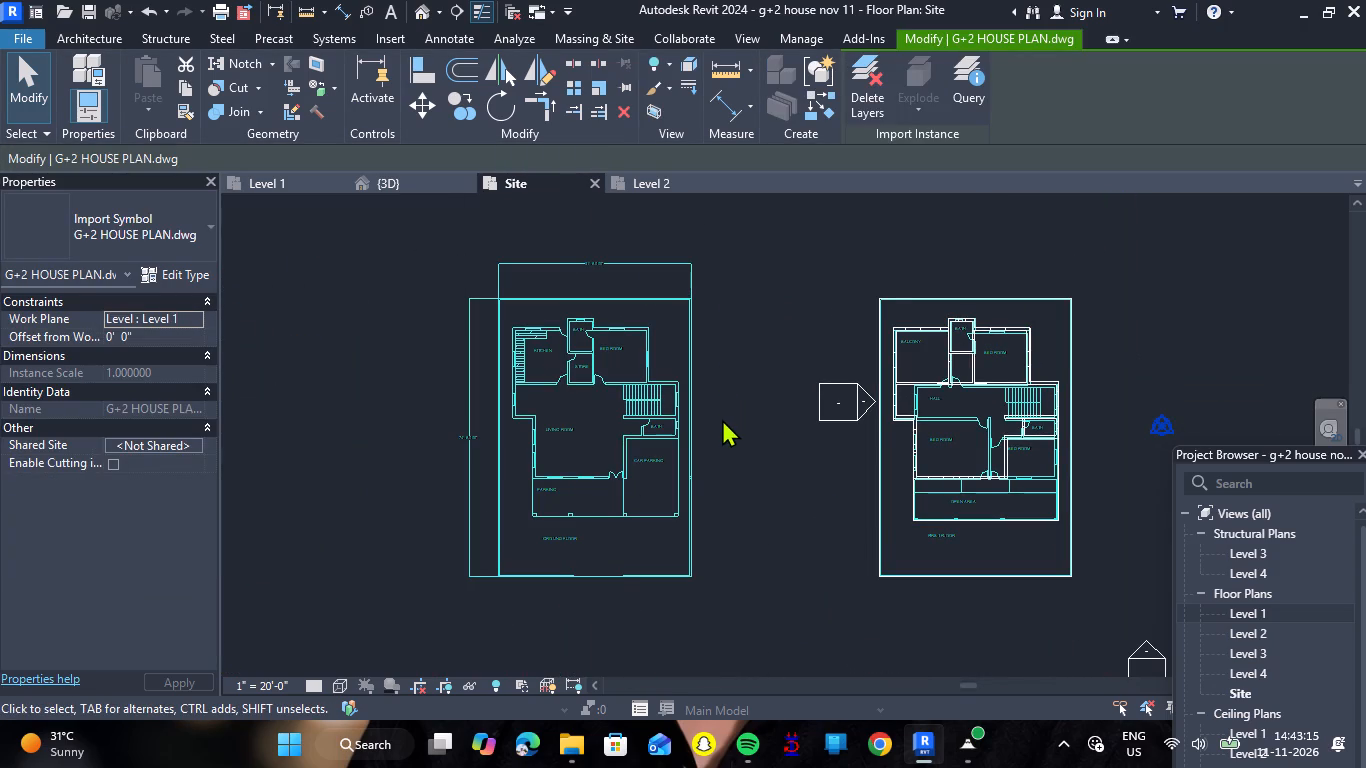
pyautogui.press('Escape')
pyautogui.scroll(7, 937, 359)
pyautogui.scroll(-2, 936, 359)
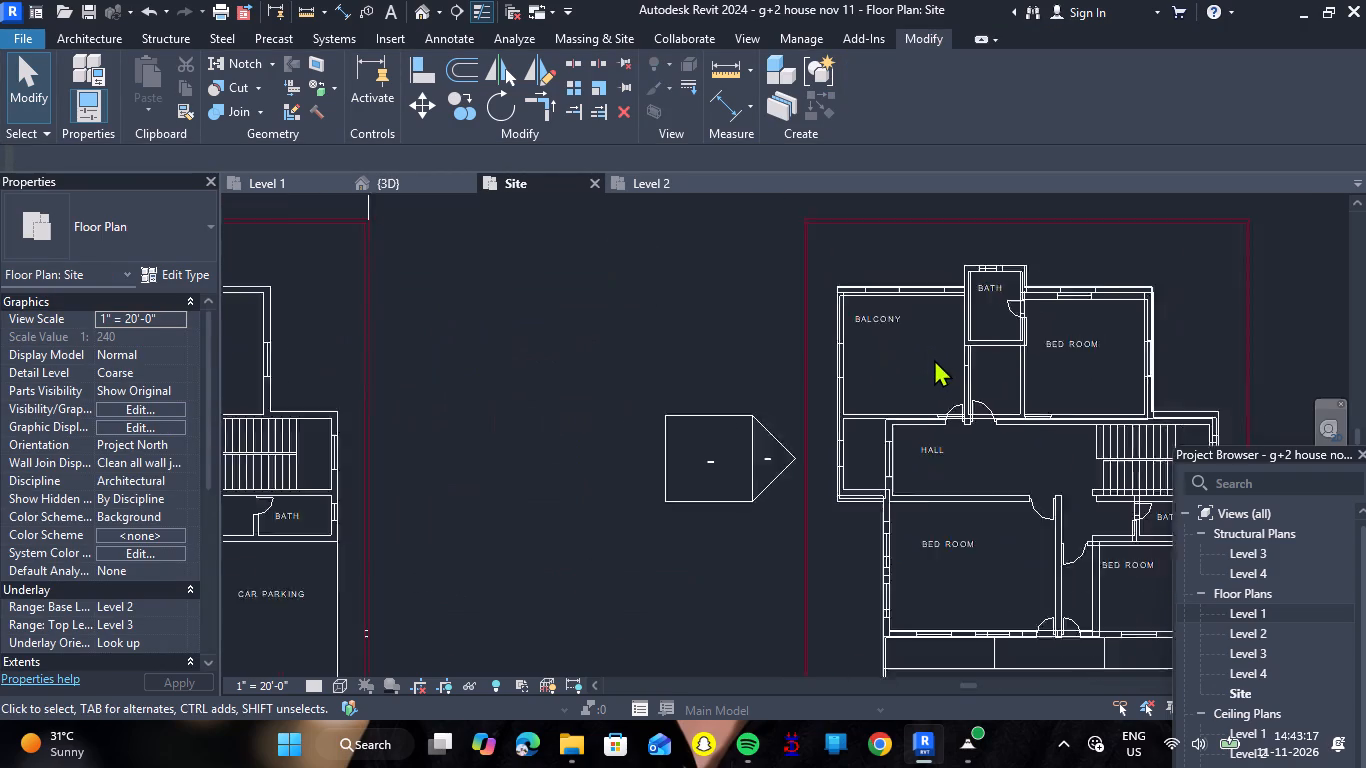
pyautogui.scroll(-4, 934, 359)
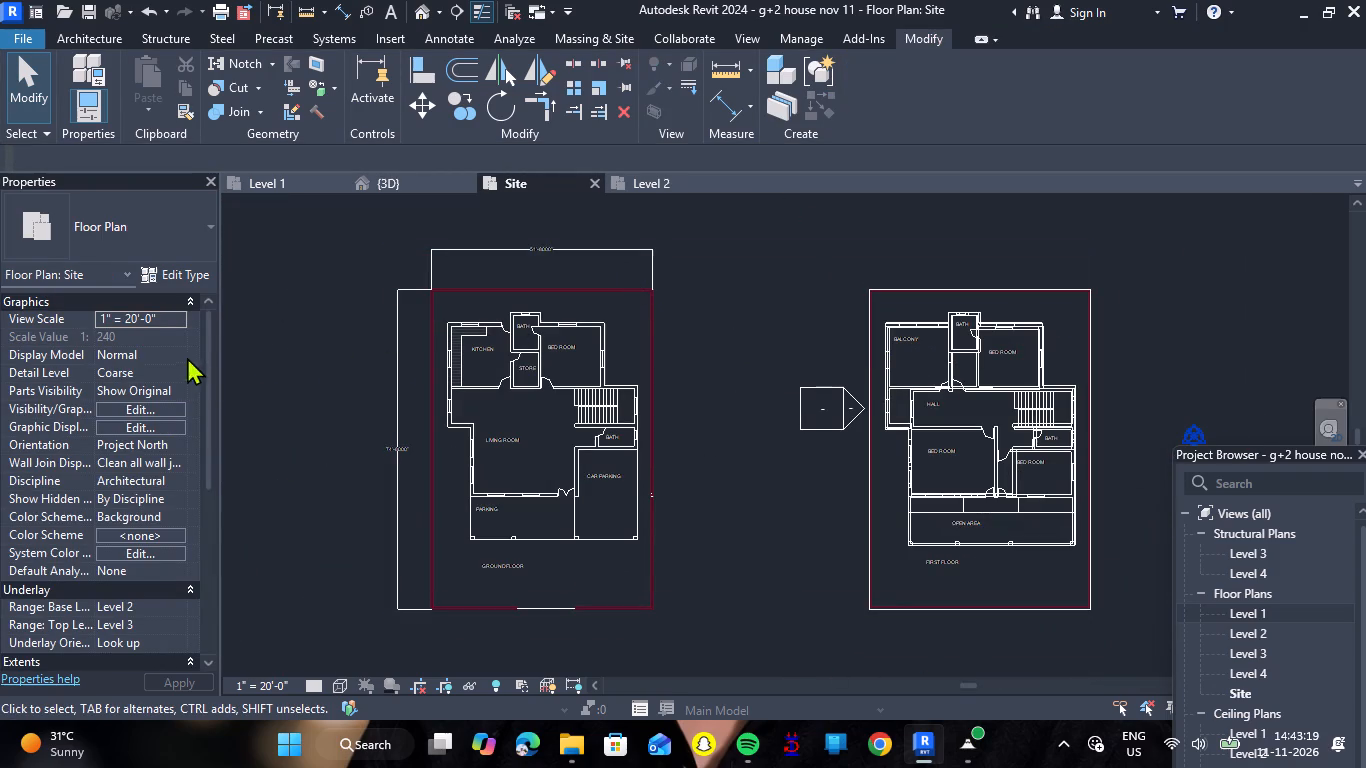
# Review the model categories in the Site plan's Visibility/Graphic Overrides and close without changes.
pyautogui.click(144, 409)
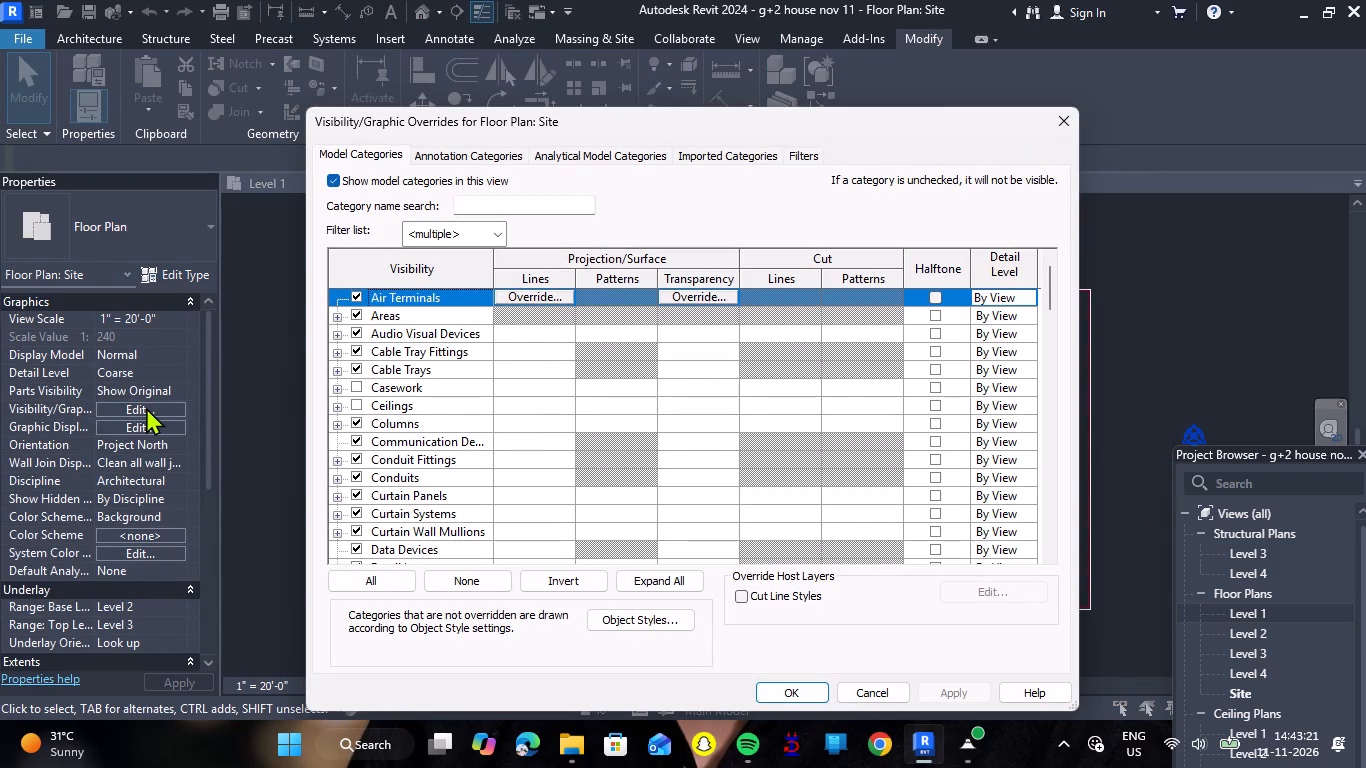
pyautogui.scroll(-4, 458, 424)
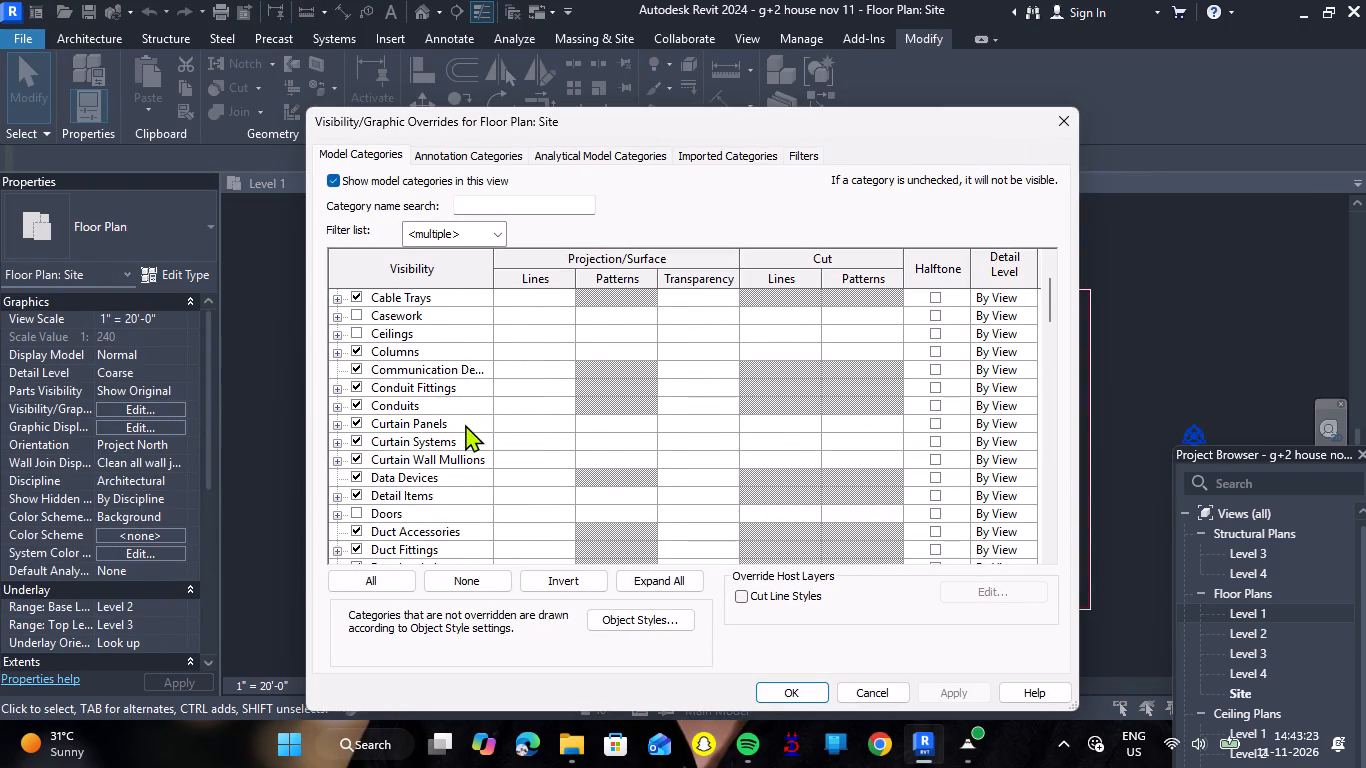
pyautogui.scroll(-15, 465, 424)
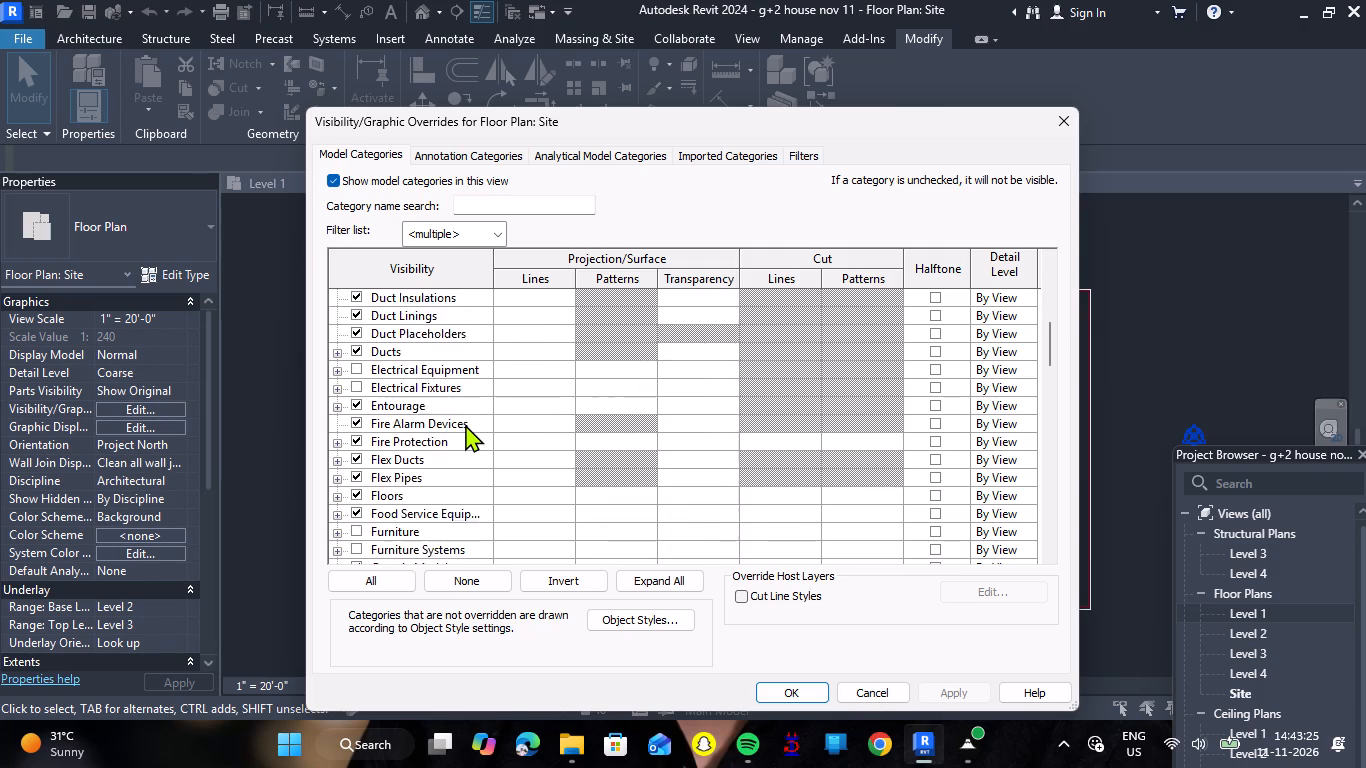
pyautogui.scroll(-1, 465, 424)
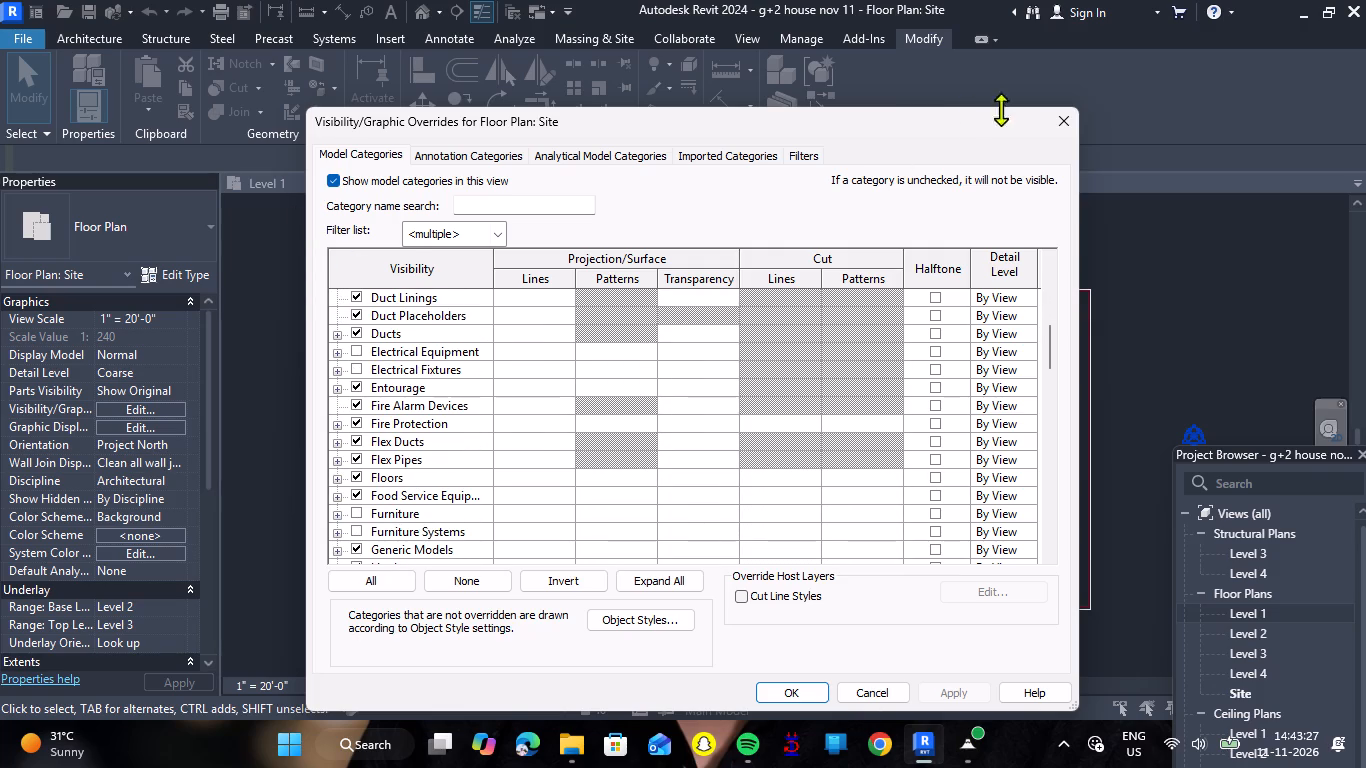
pyautogui.click(1068, 128)
# Switch to the Level 1 floor plan and turn the Floors model category back on in its Visibility/Graphic Overrides.
pyautogui.click(252, 182)
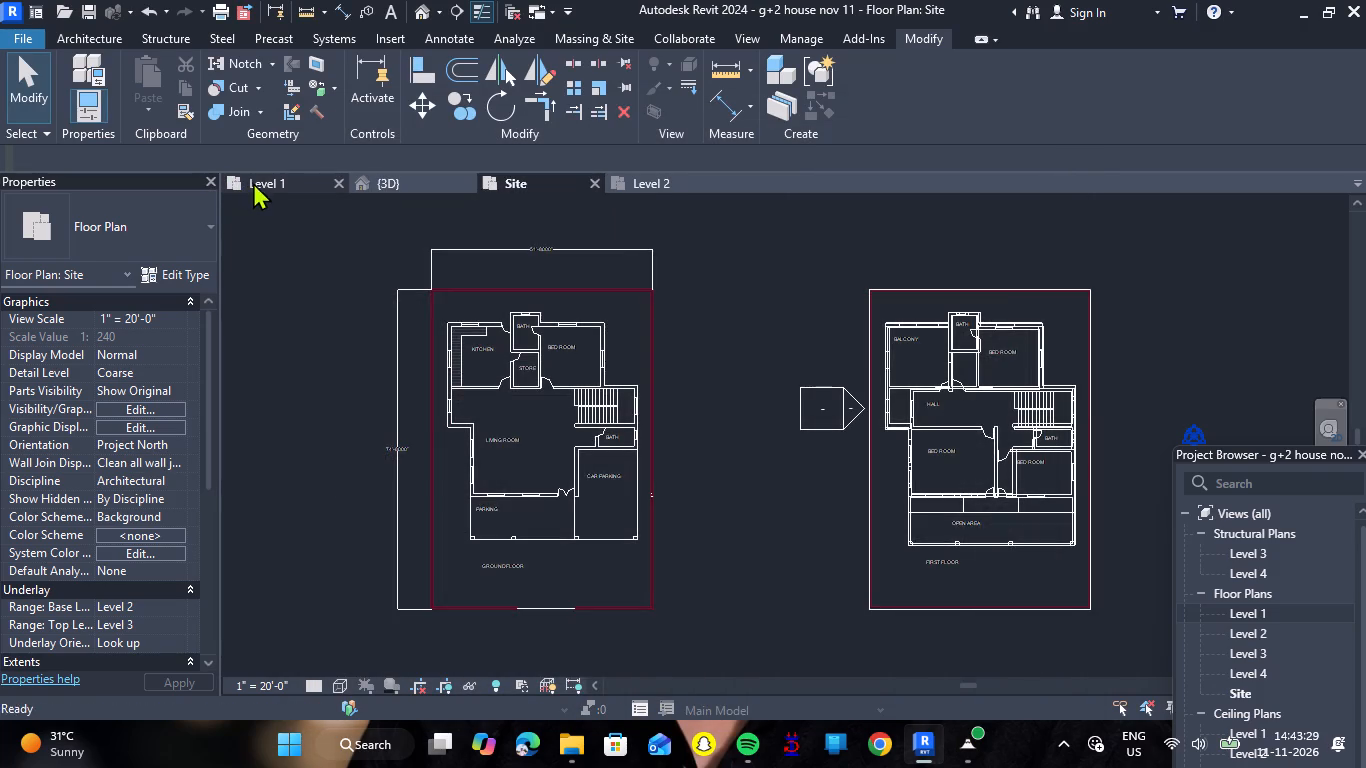
pyautogui.click(177, 407)
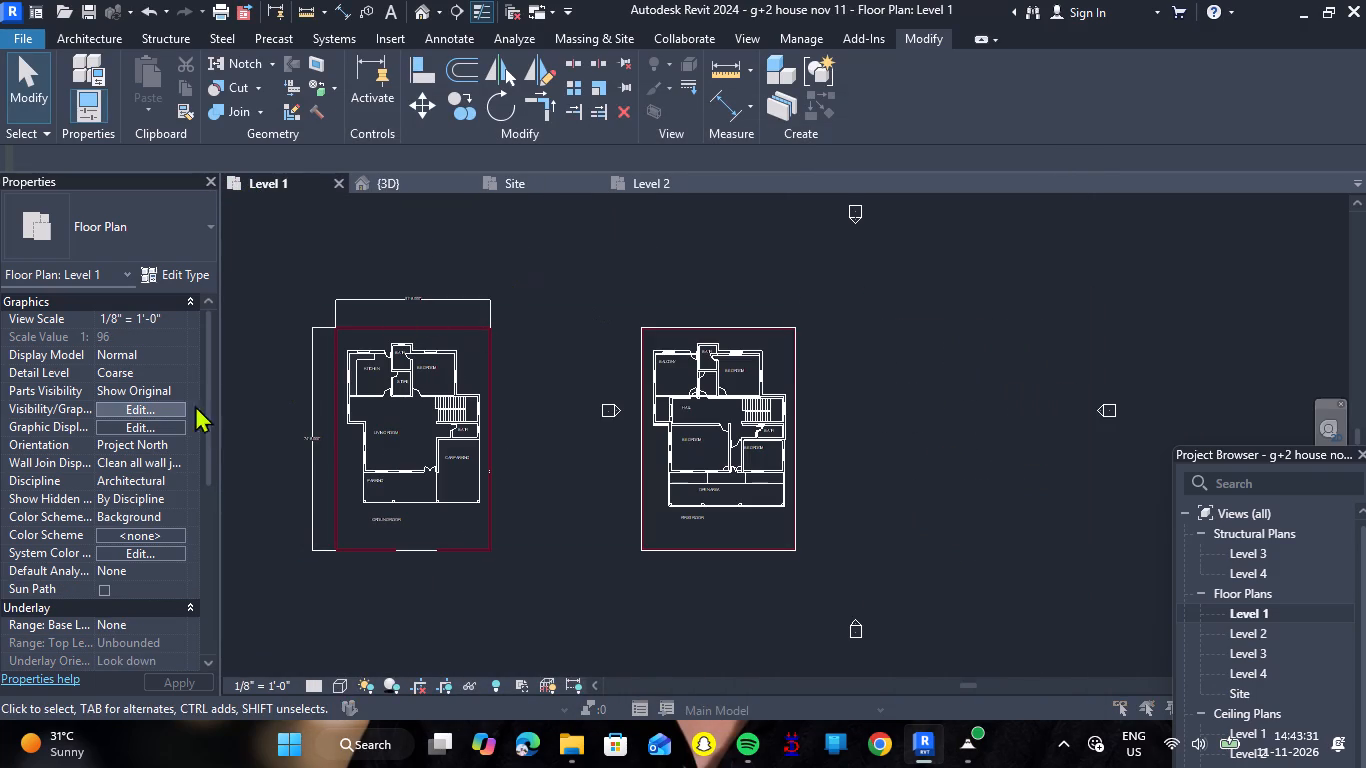
pyautogui.click(564, 211)
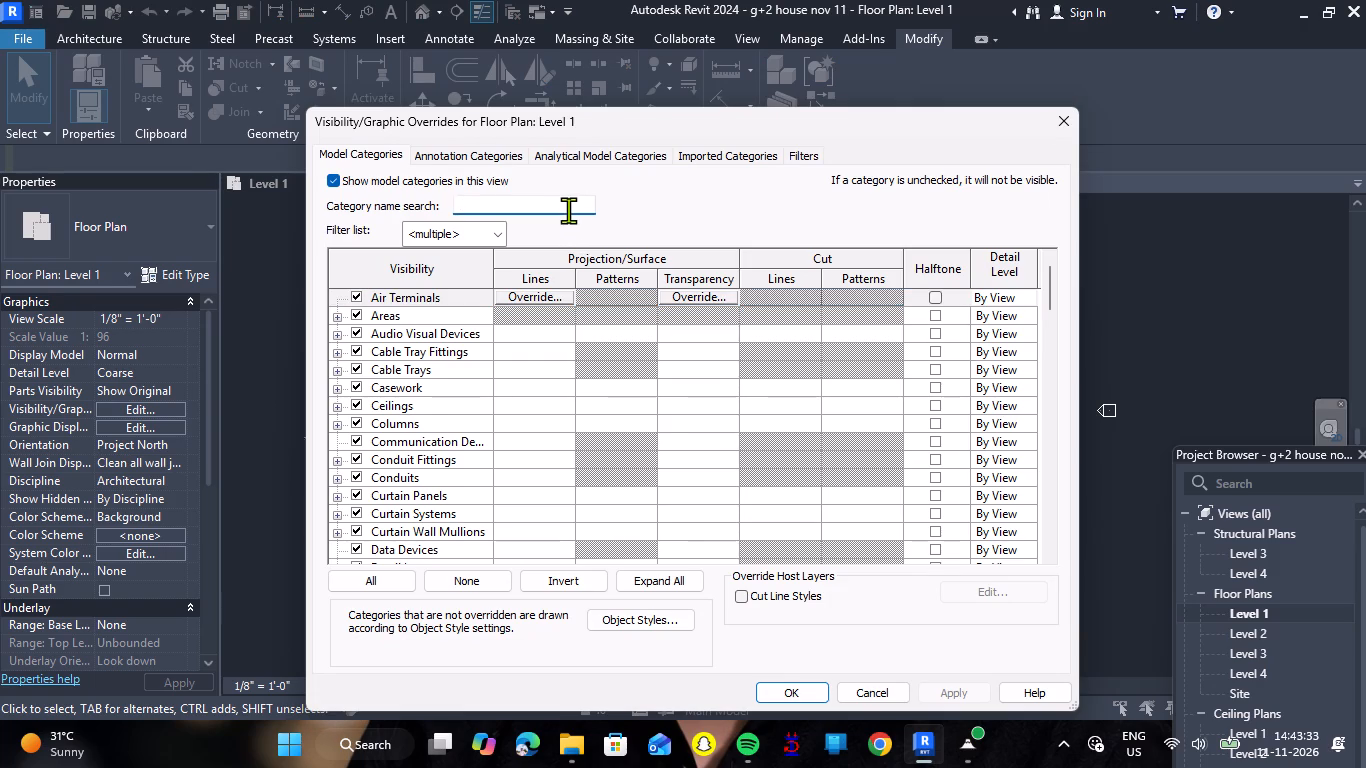
pyautogui.write('floo')
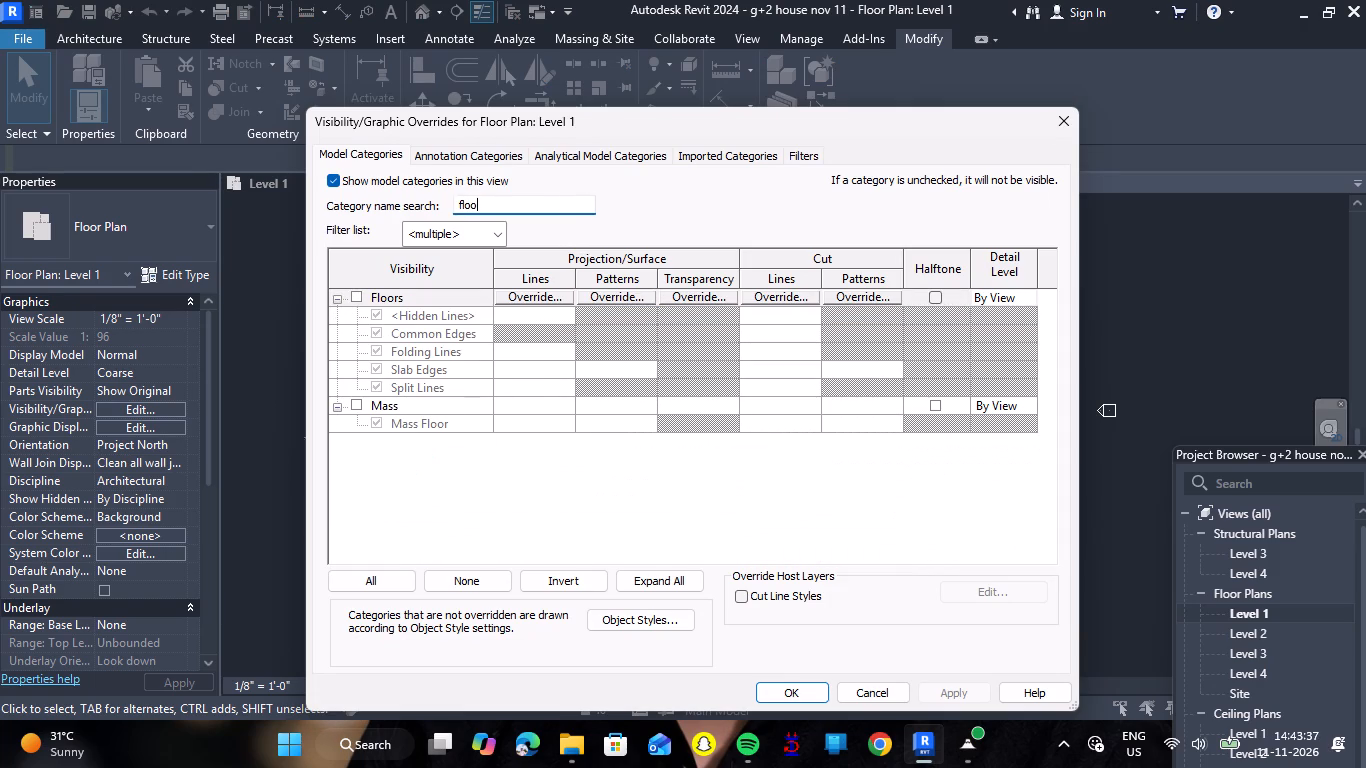
pyautogui.press('BackSpace')
pyautogui.press('BackSpace')
pyautogui.press('BackSpace')
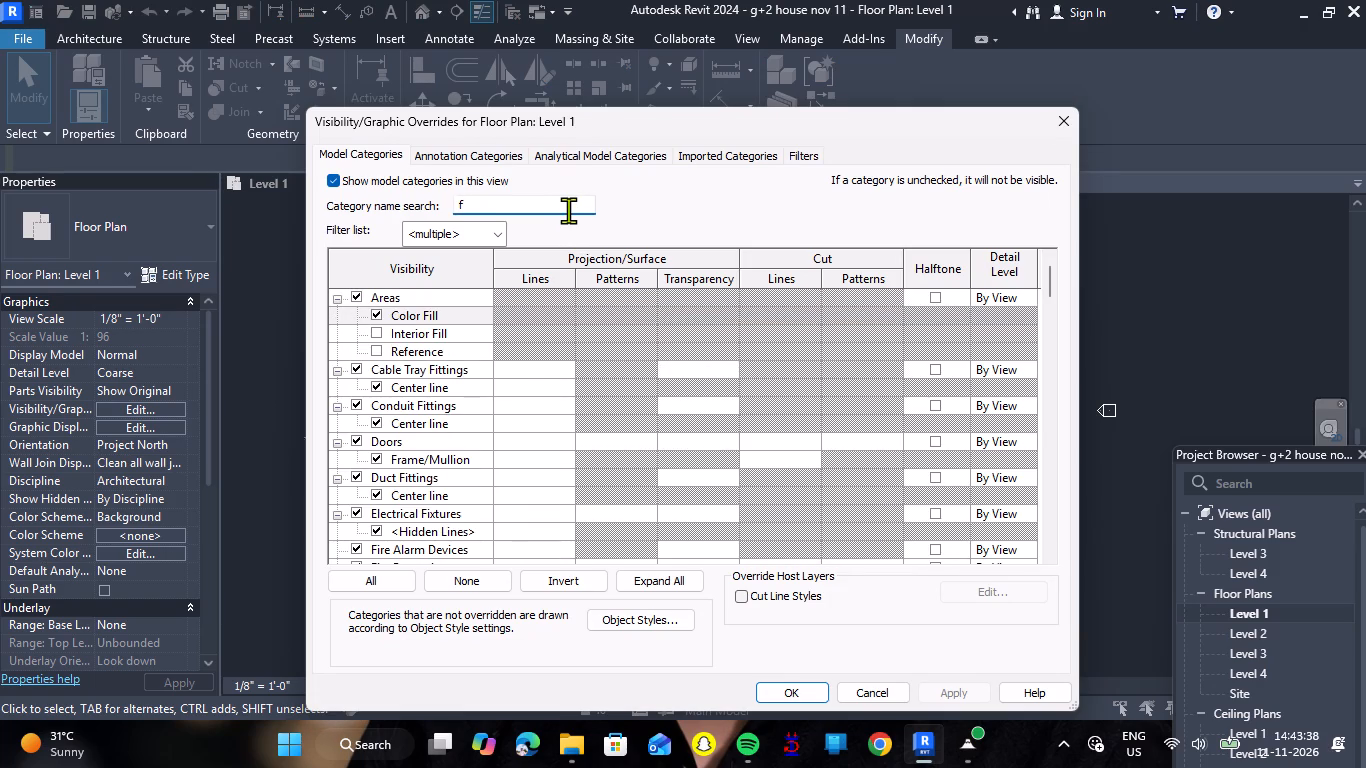
pyautogui.press('BackSpace')
pyautogui.scroll(-16, 459, 436)
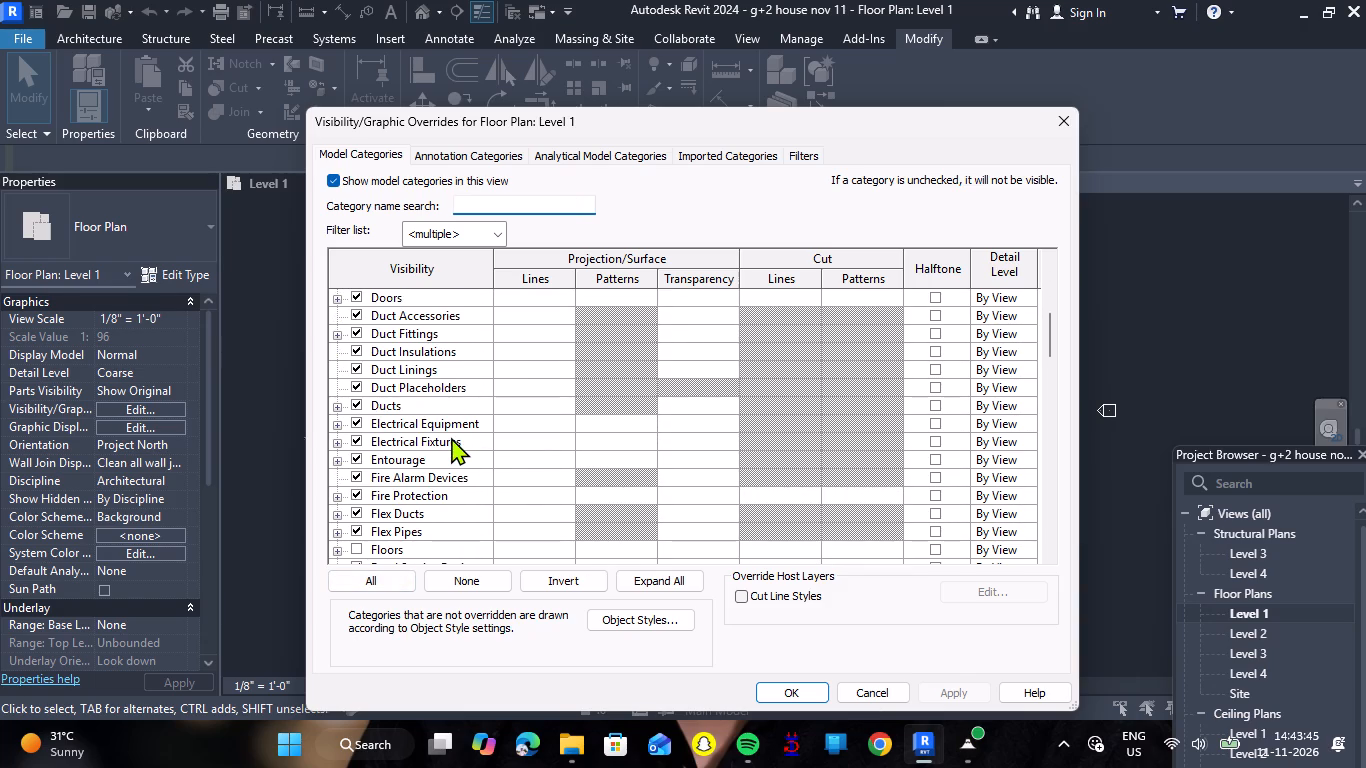
pyautogui.scroll(-2, 432, 437)
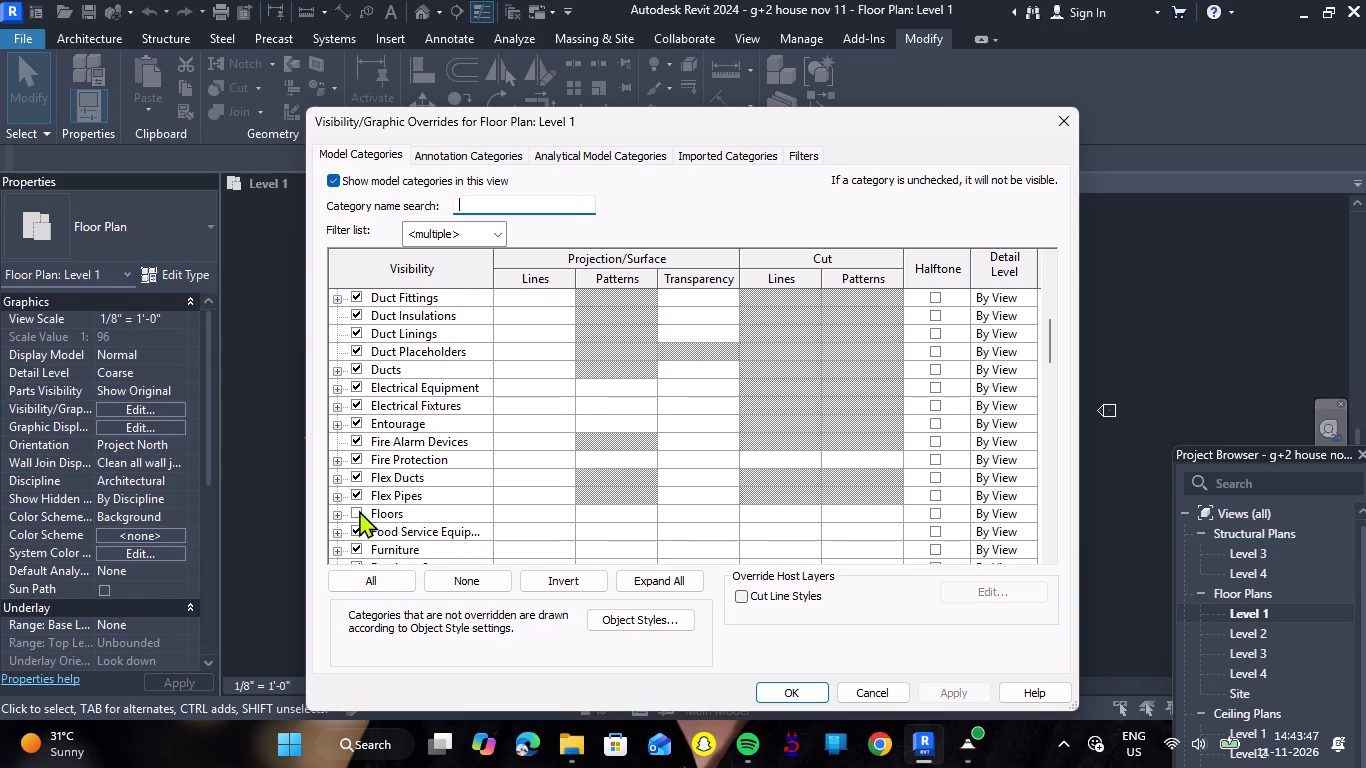
pyautogui.click(359, 510)
# Turn off the Site model category in Level 1's Visibility/Graphic Overrides, then apply and accept the changes.
pyautogui.scroll(-12, 510, 452)
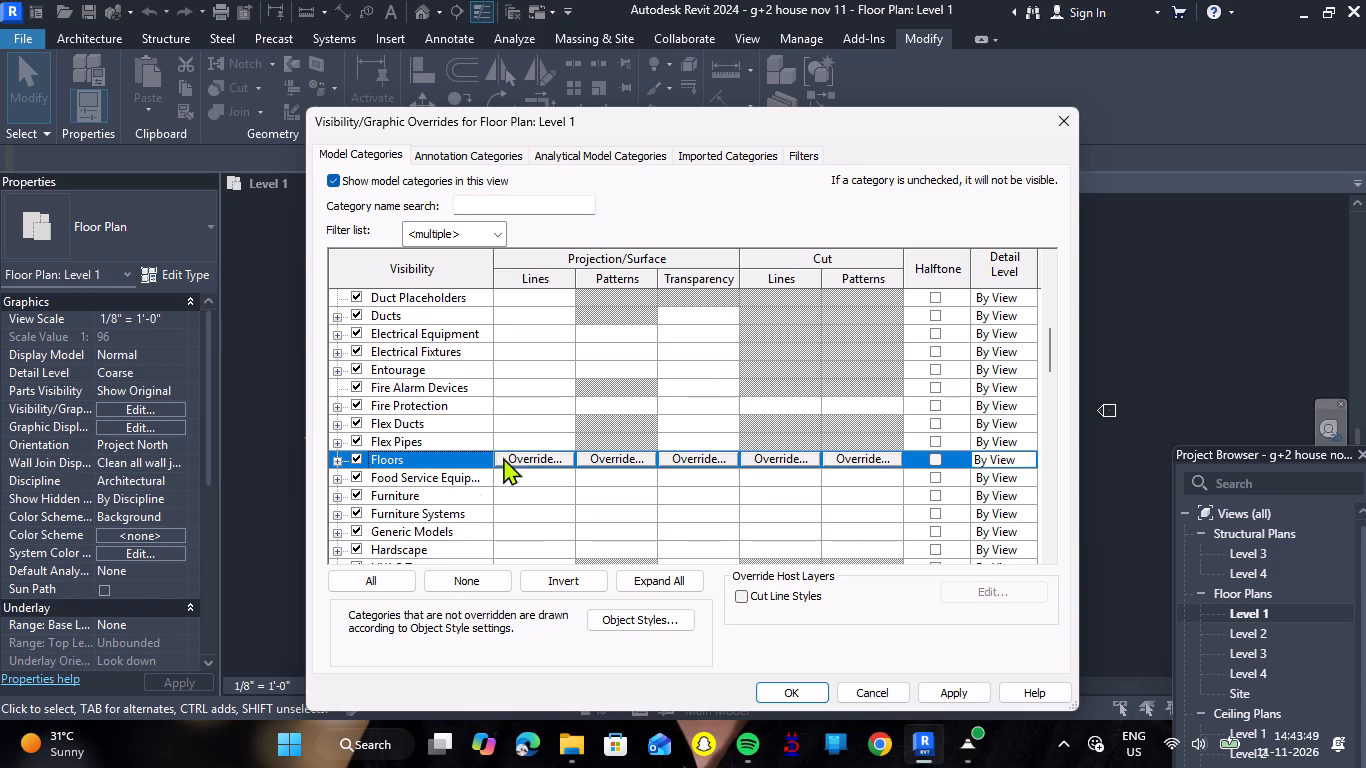
pyautogui.scroll(-11, 471, 521)
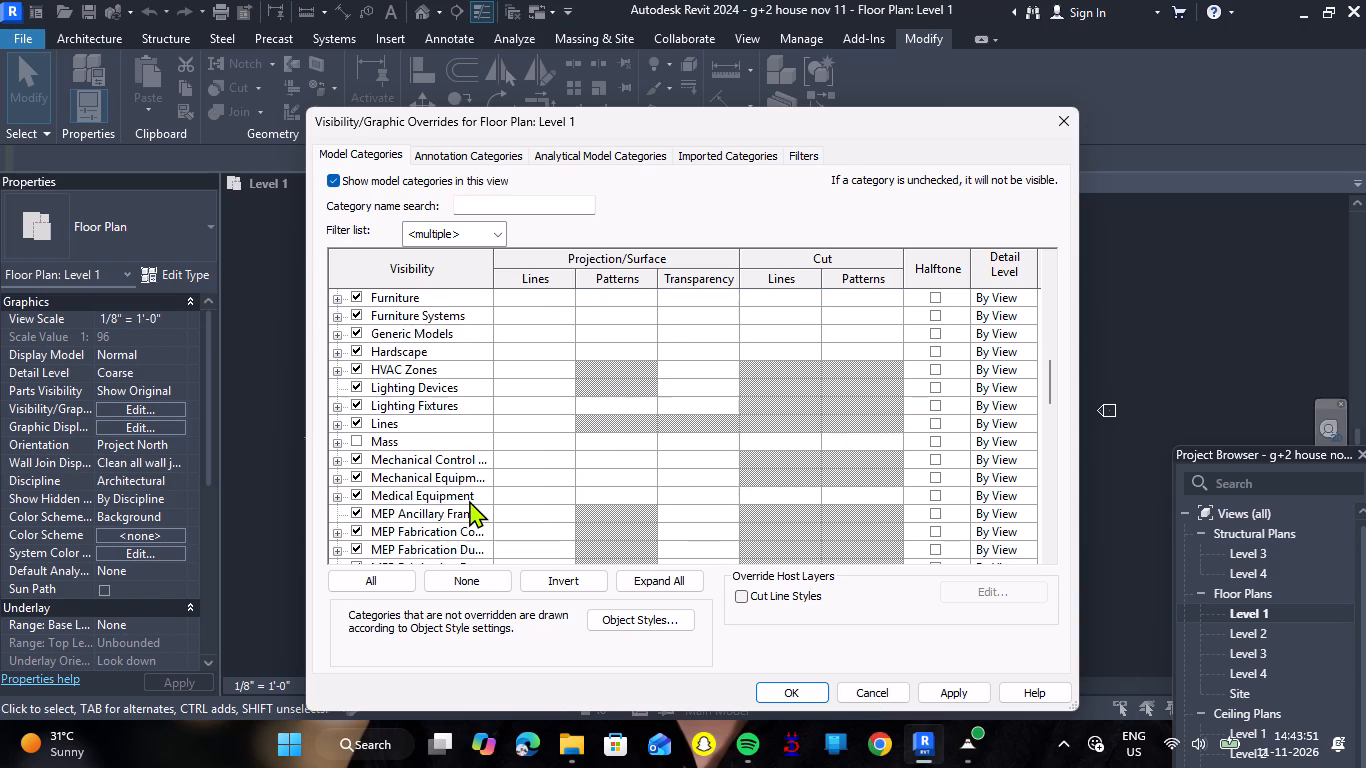
pyautogui.scroll(-11, 469, 498)
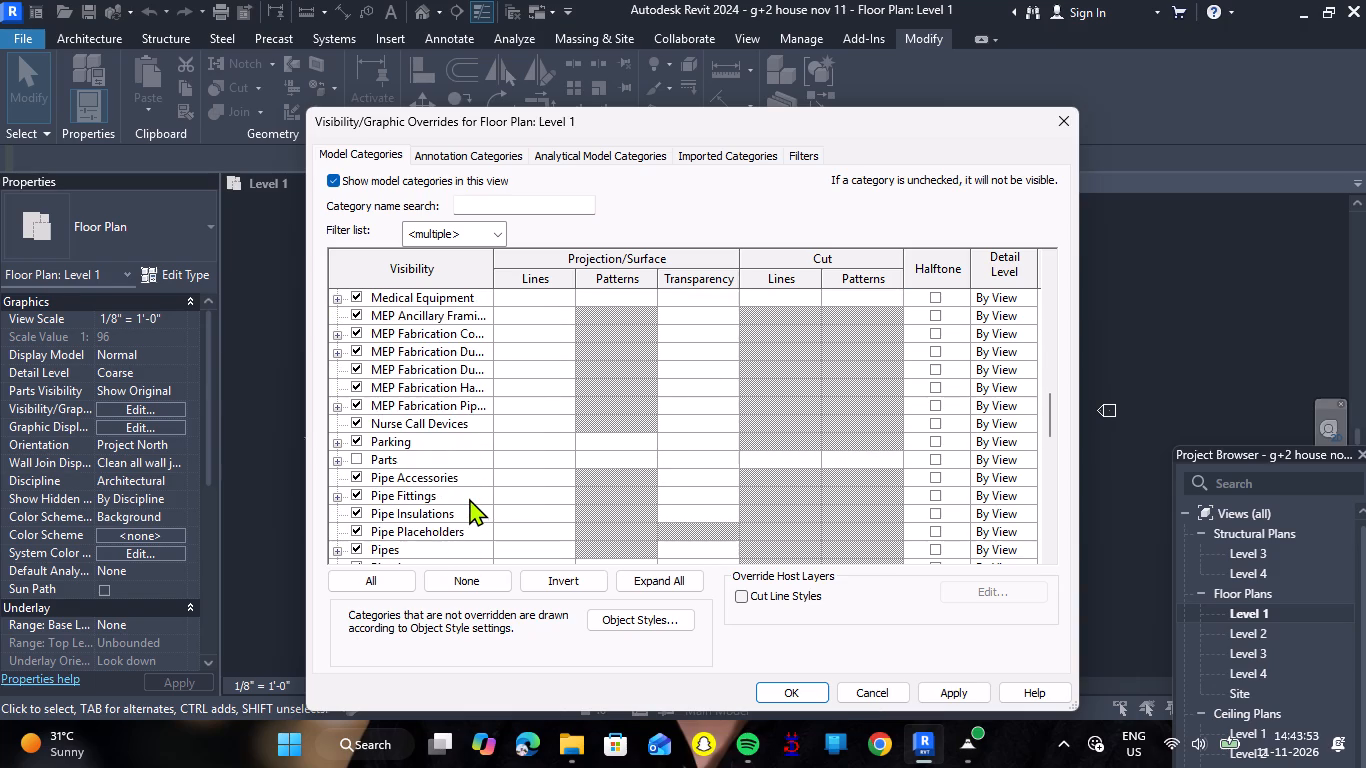
pyautogui.scroll(-1, 469, 498)
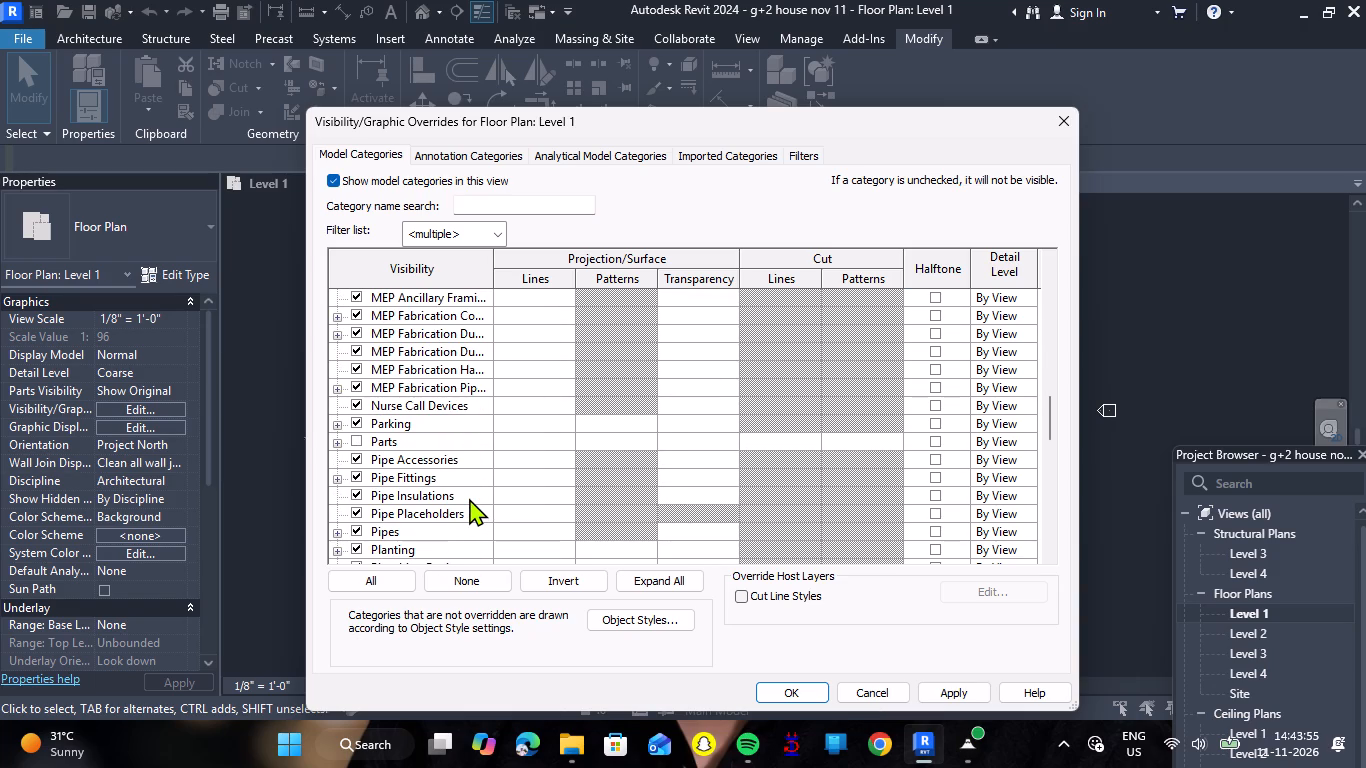
pyautogui.scroll(-2, 469, 498)
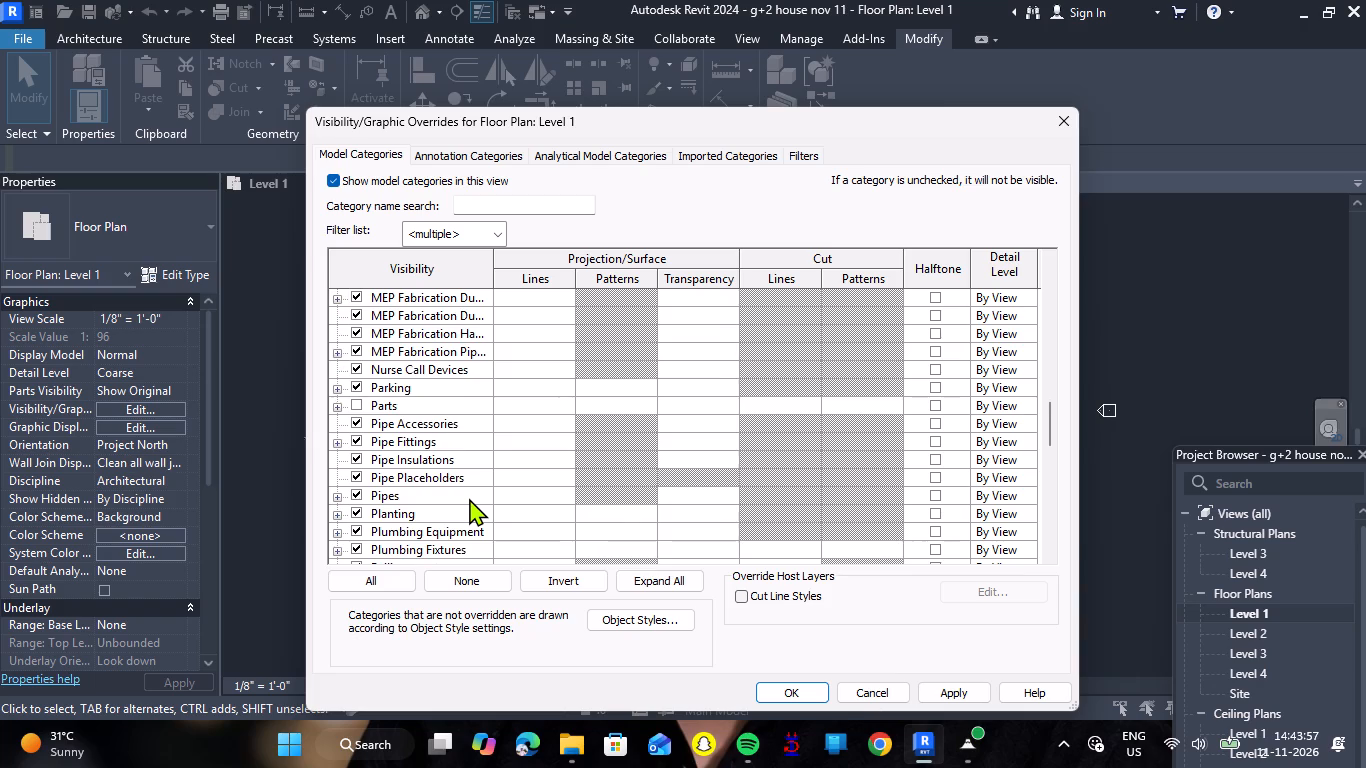
pyautogui.scroll(-5, 469, 498)
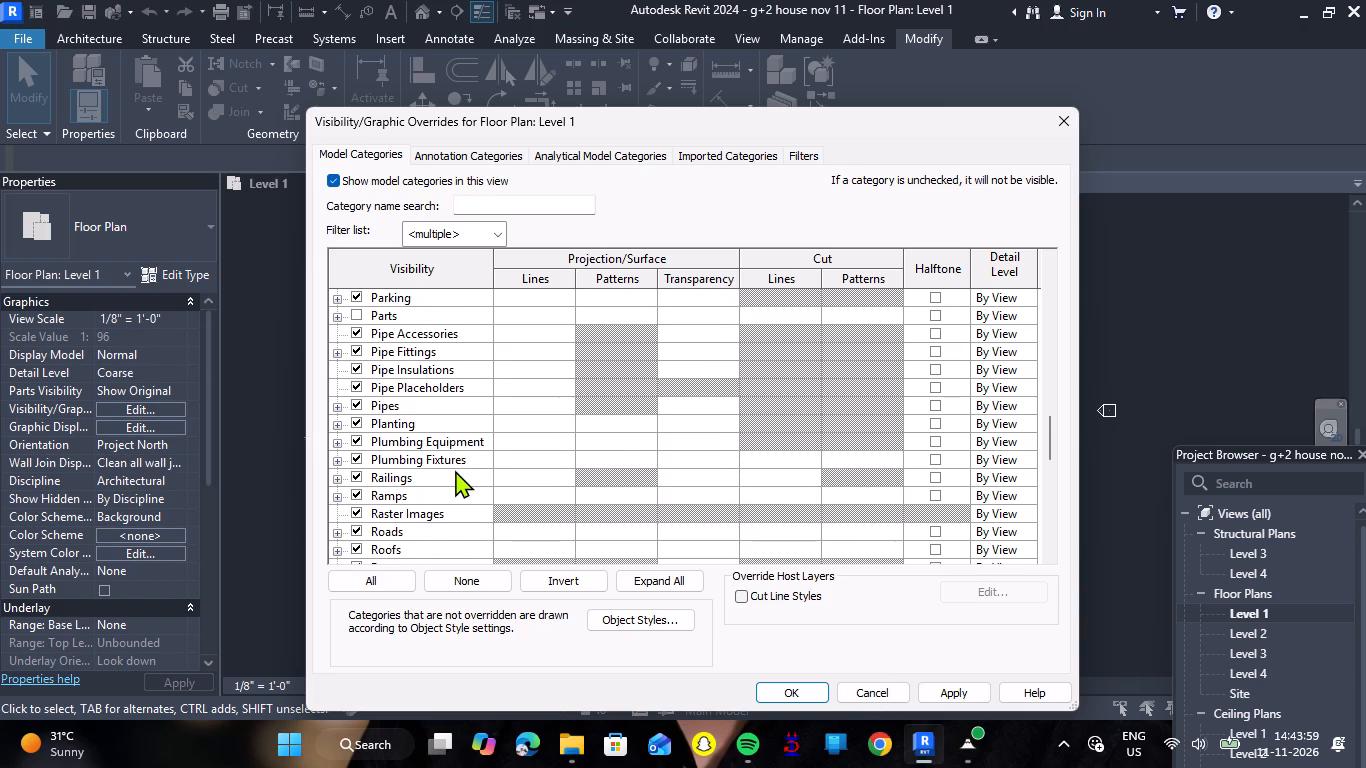
pyautogui.scroll(-4, 417, 454)
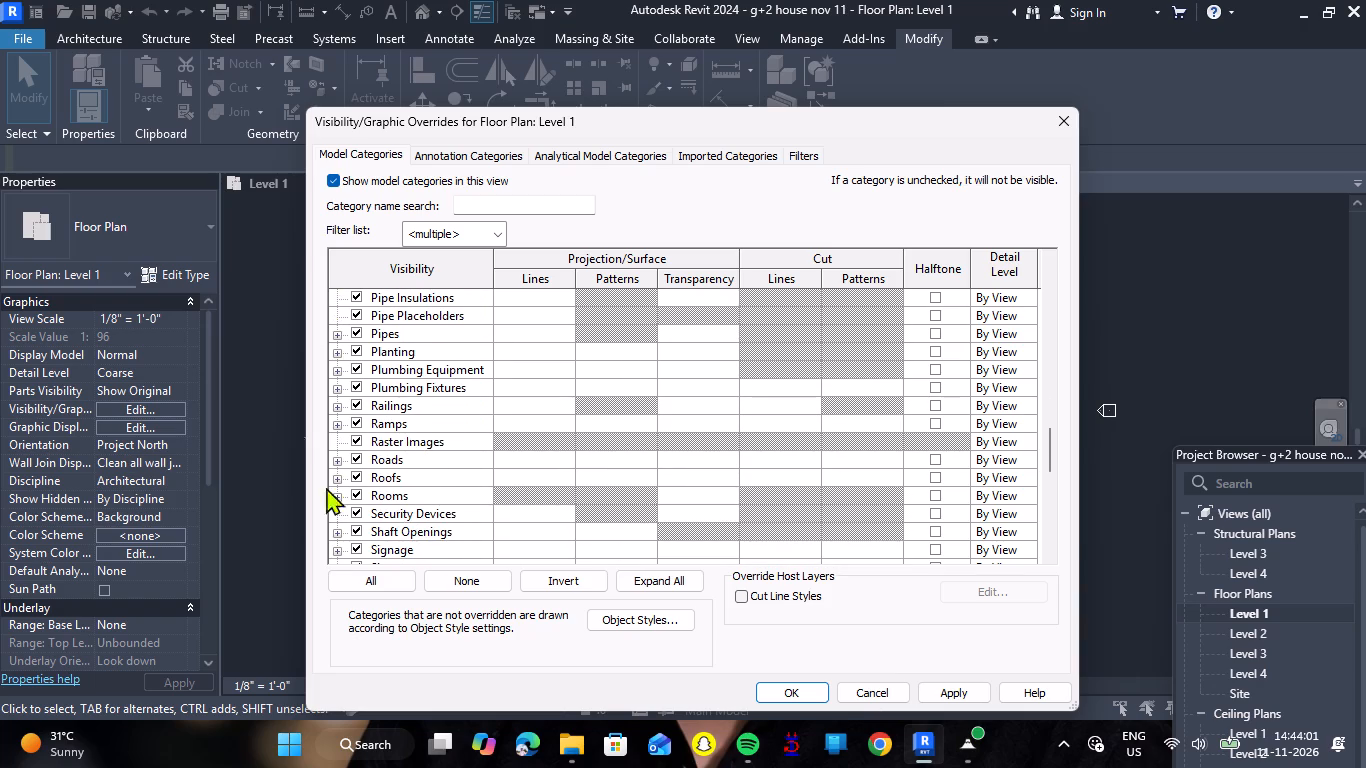
pyautogui.scroll(-3, 336, 531)
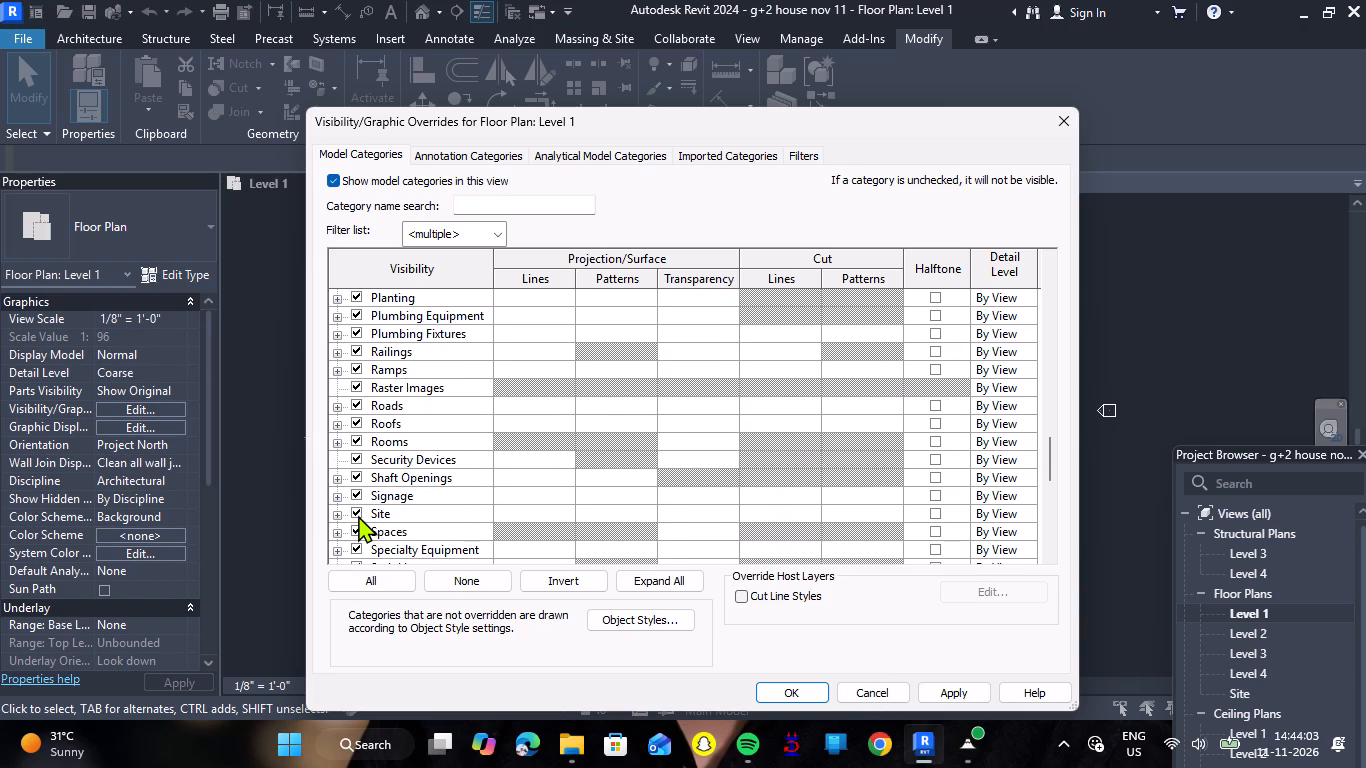
pyautogui.click(359, 510)
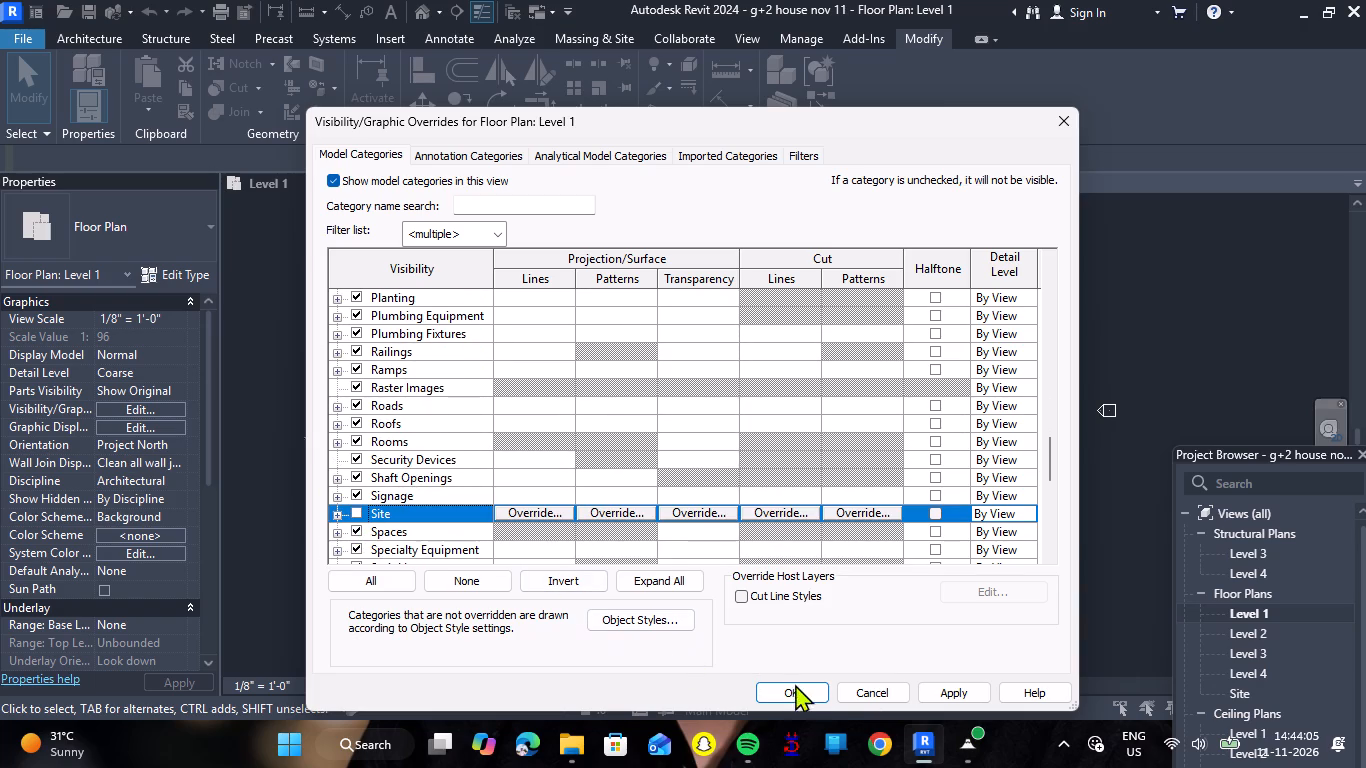
pyautogui.click(934, 691)
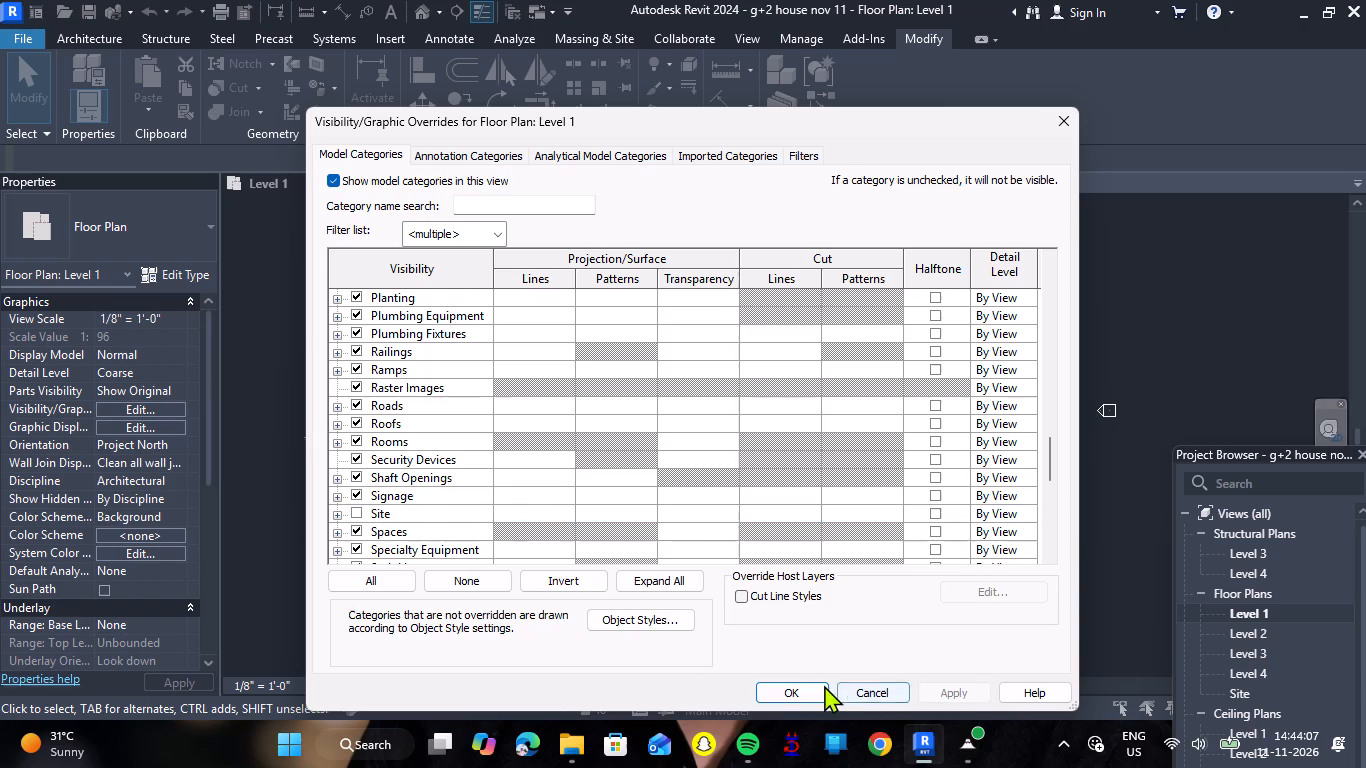
pyautogui.click(788, 695)
# Inspect the boundary element around the first-floor plan in Level 1 and clear the selection.
pyautogui.scroll(2, 708, 562)
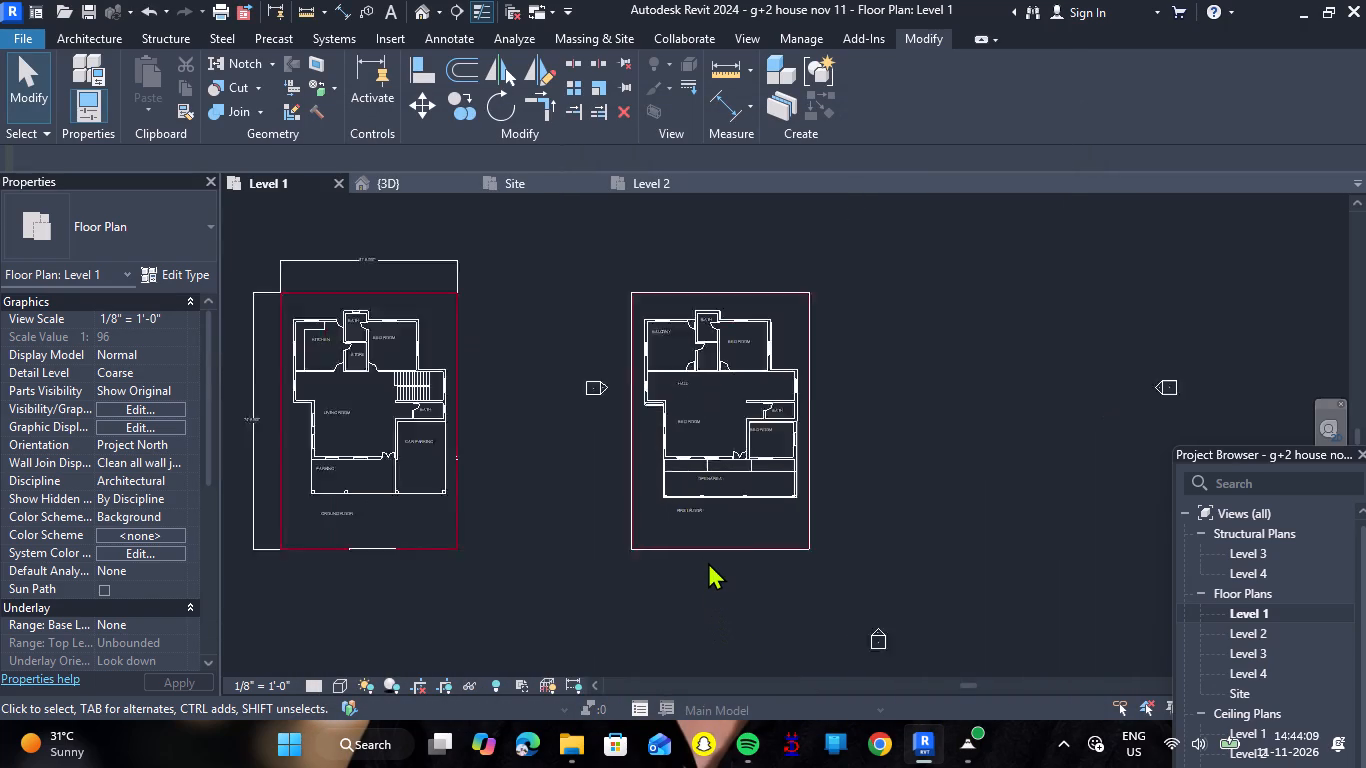
pyautogui.scroll(1, 708, 562)
pyautogui.click(690, 548)
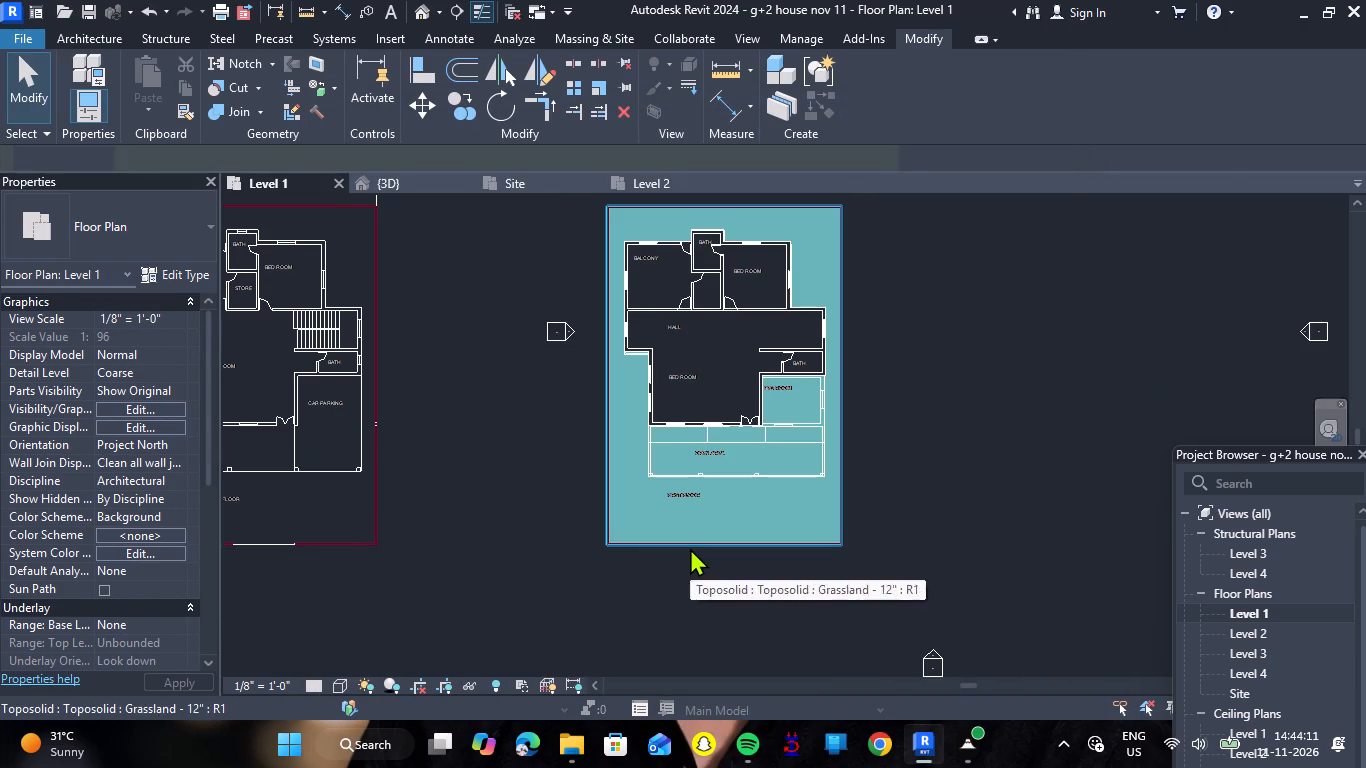
pyautogui.press('Escape')
pyautogui.press('Escape')
pyautogui.press('Escape')
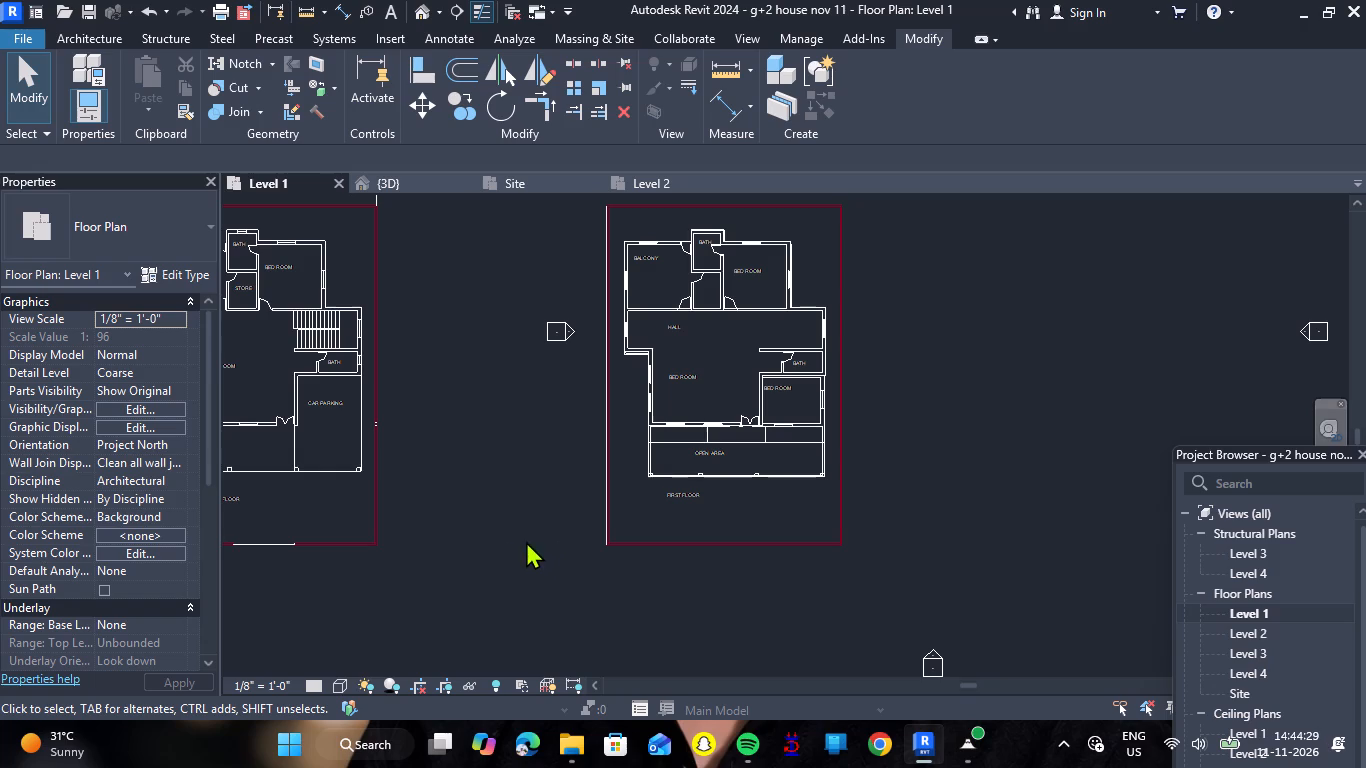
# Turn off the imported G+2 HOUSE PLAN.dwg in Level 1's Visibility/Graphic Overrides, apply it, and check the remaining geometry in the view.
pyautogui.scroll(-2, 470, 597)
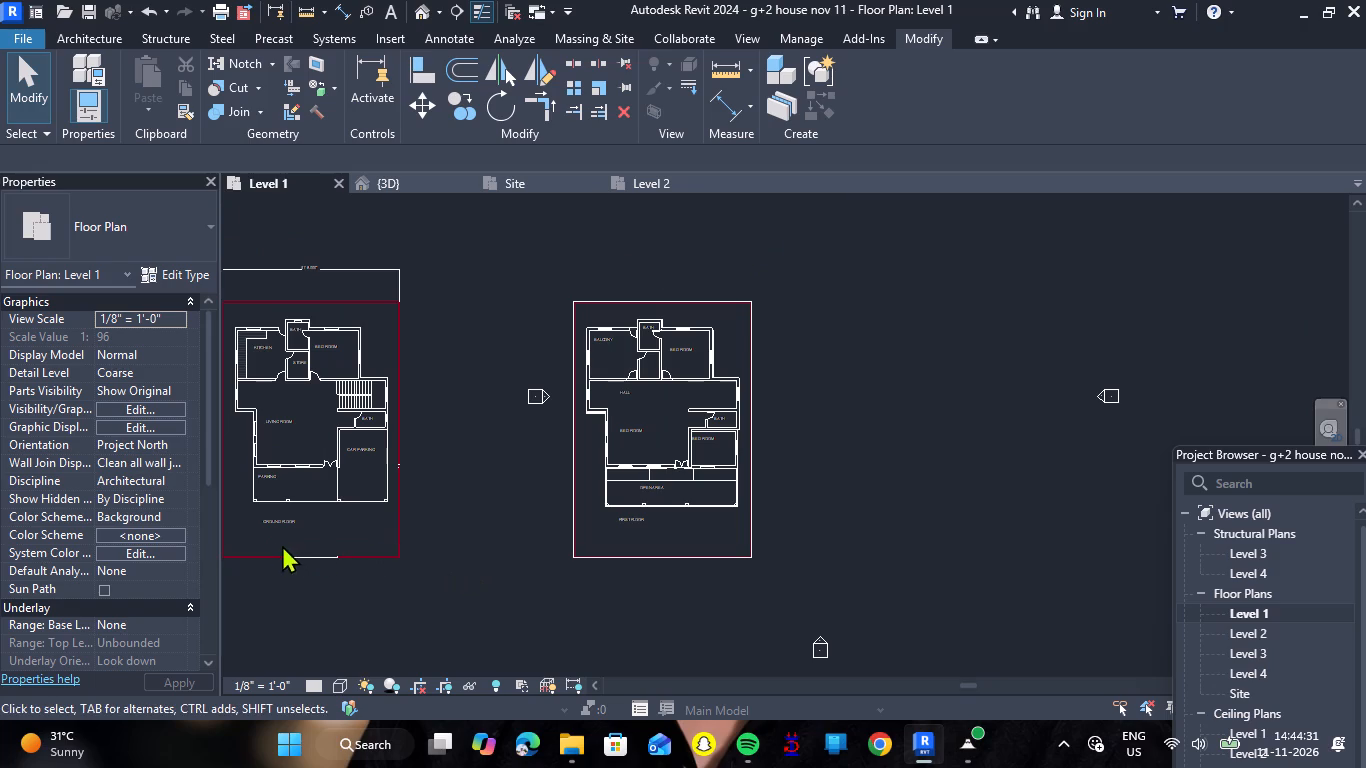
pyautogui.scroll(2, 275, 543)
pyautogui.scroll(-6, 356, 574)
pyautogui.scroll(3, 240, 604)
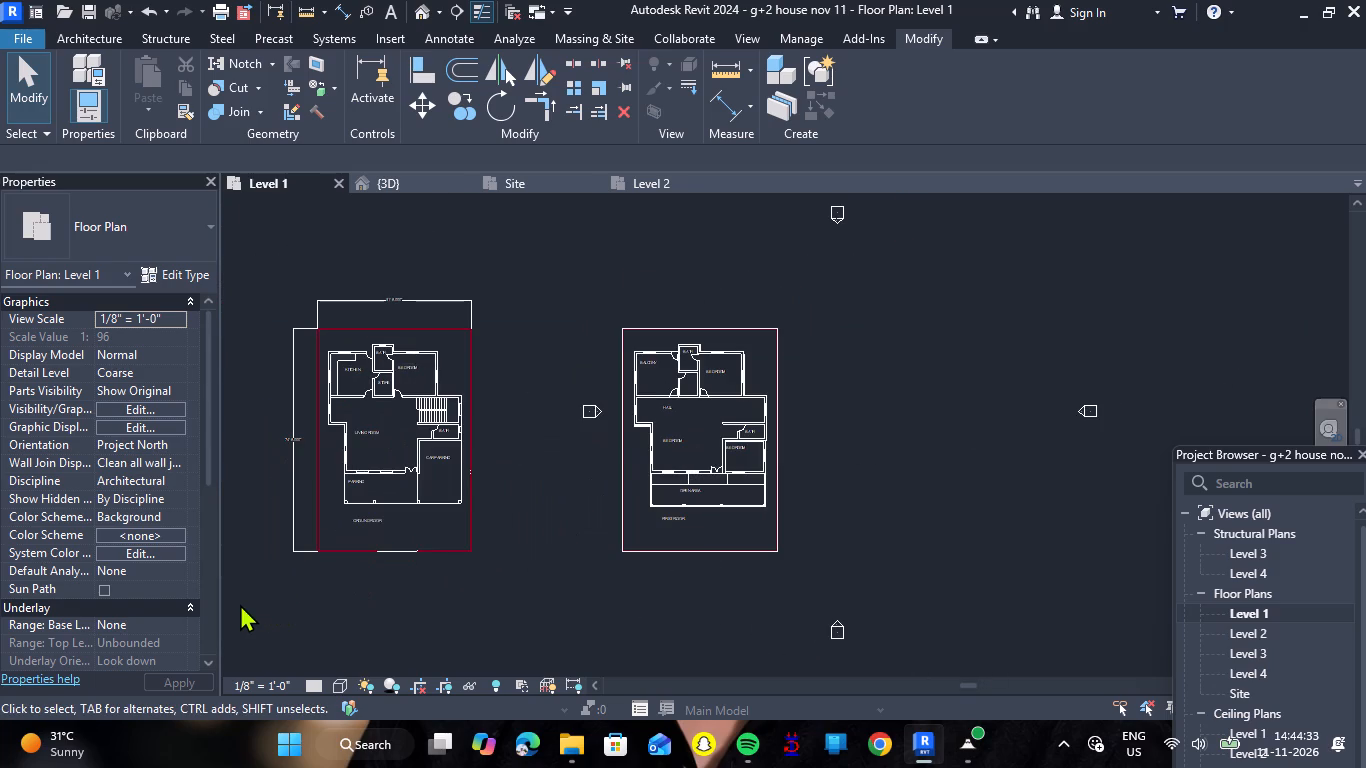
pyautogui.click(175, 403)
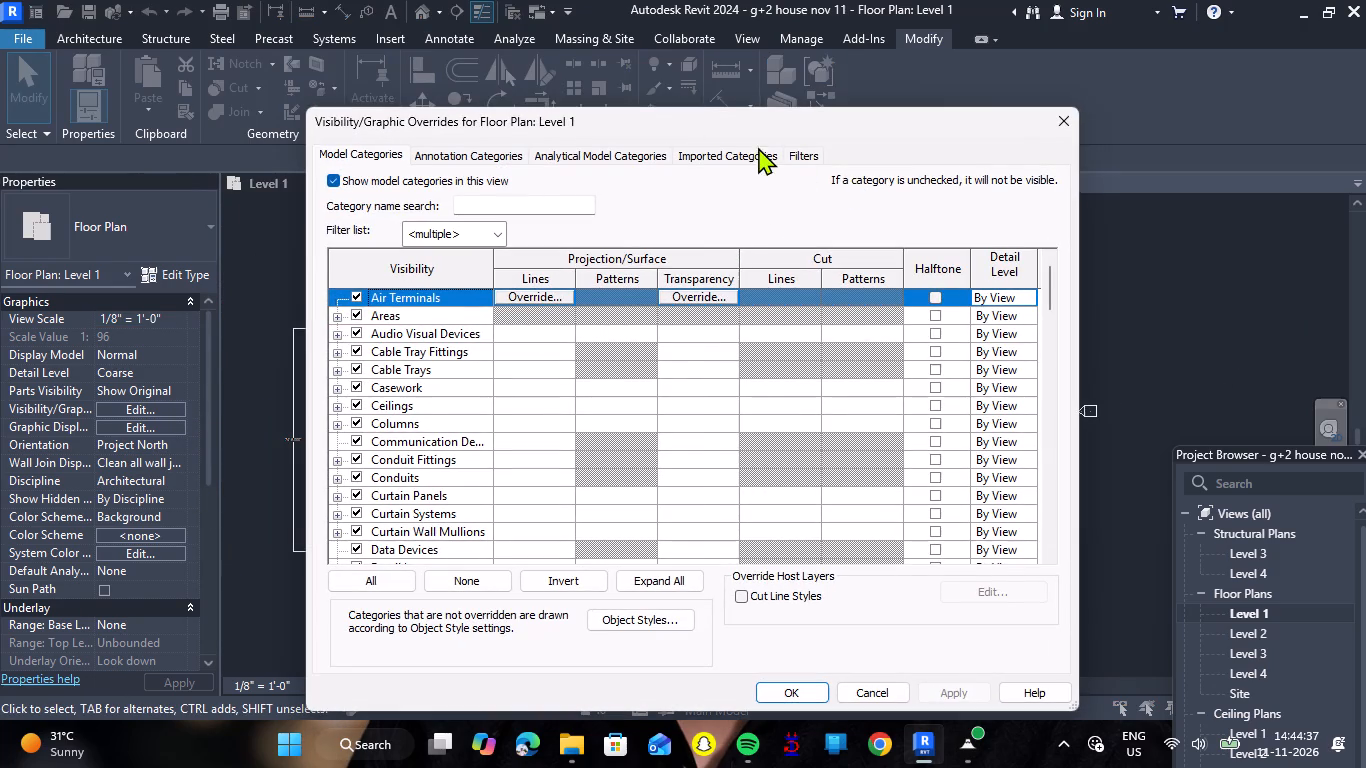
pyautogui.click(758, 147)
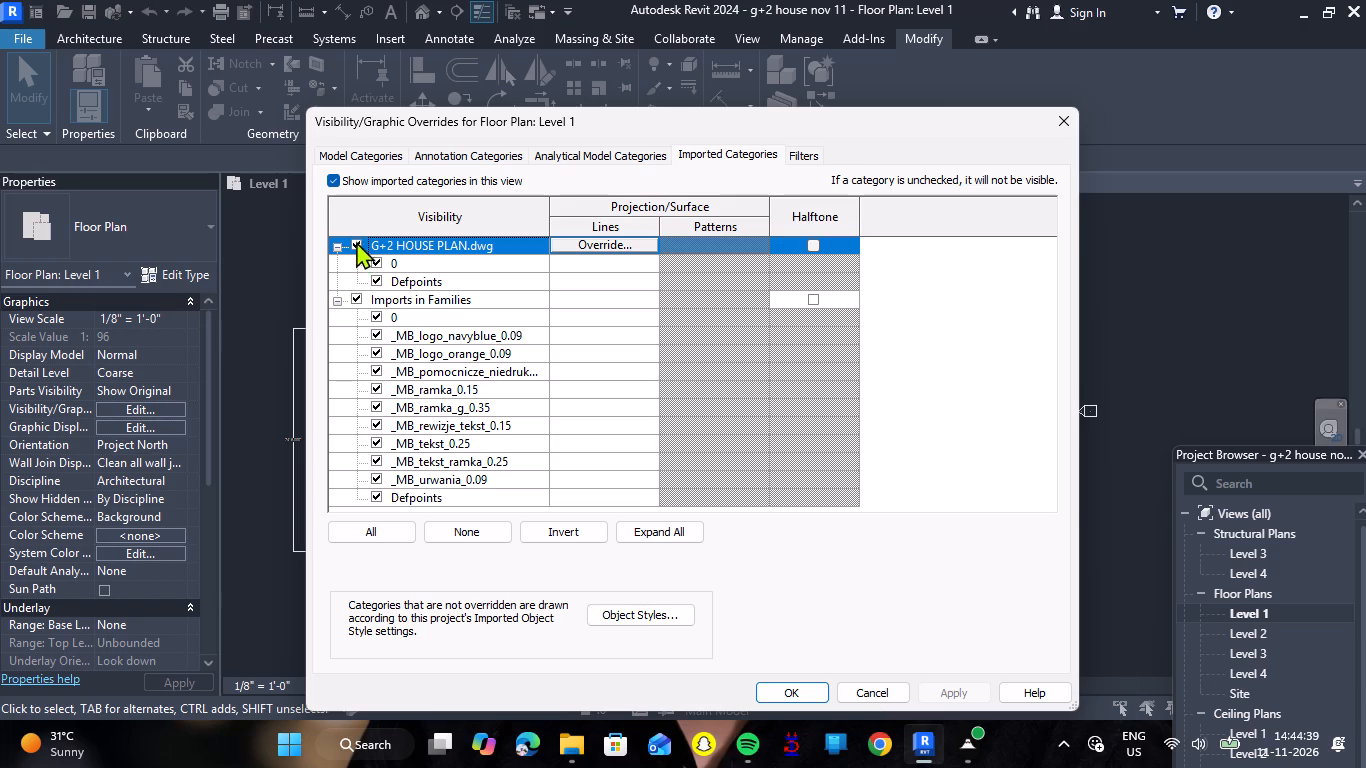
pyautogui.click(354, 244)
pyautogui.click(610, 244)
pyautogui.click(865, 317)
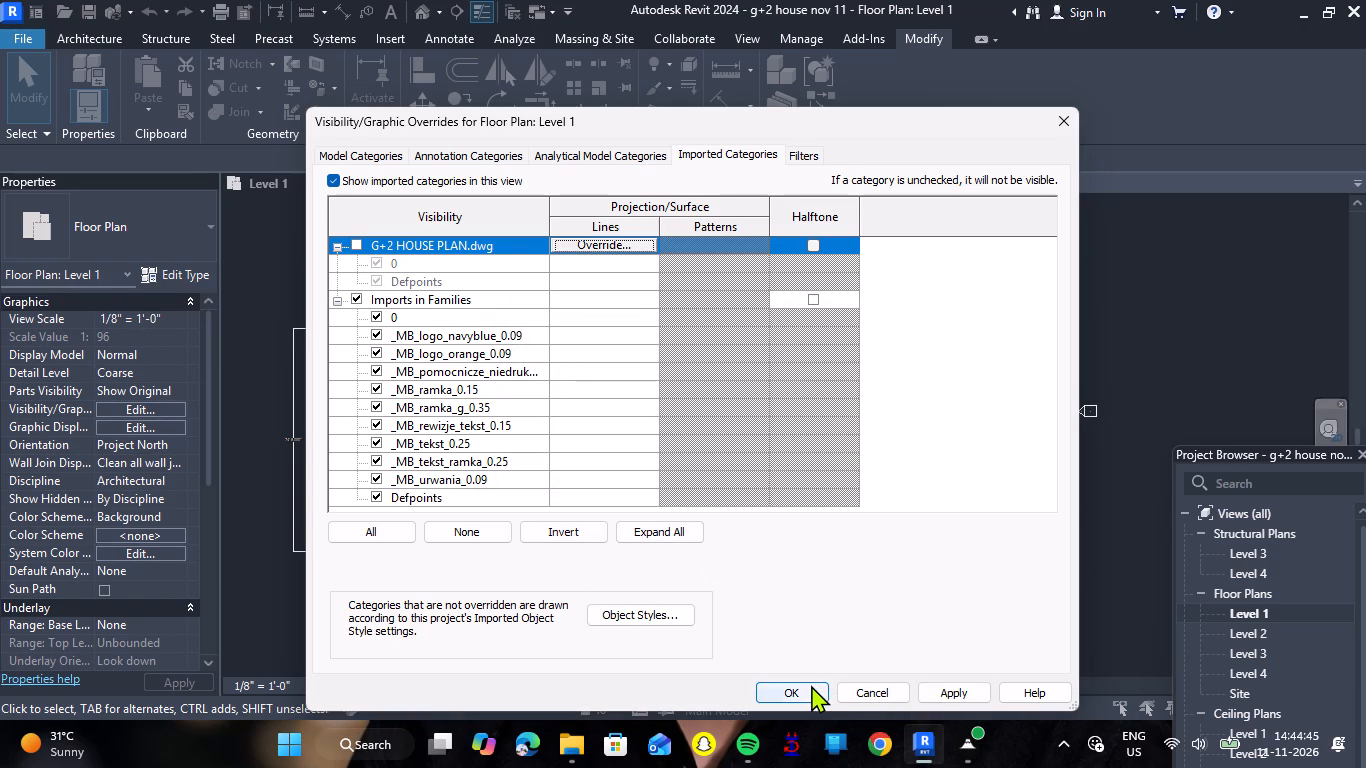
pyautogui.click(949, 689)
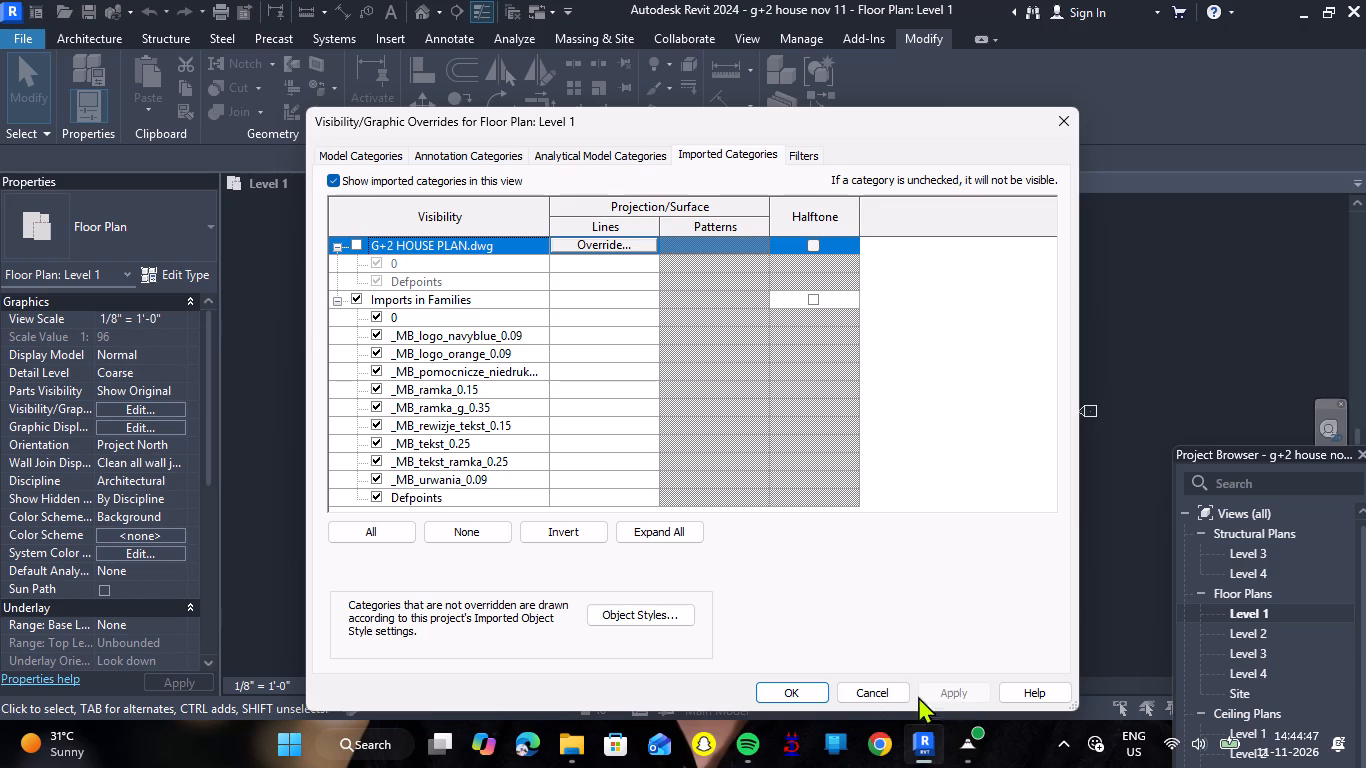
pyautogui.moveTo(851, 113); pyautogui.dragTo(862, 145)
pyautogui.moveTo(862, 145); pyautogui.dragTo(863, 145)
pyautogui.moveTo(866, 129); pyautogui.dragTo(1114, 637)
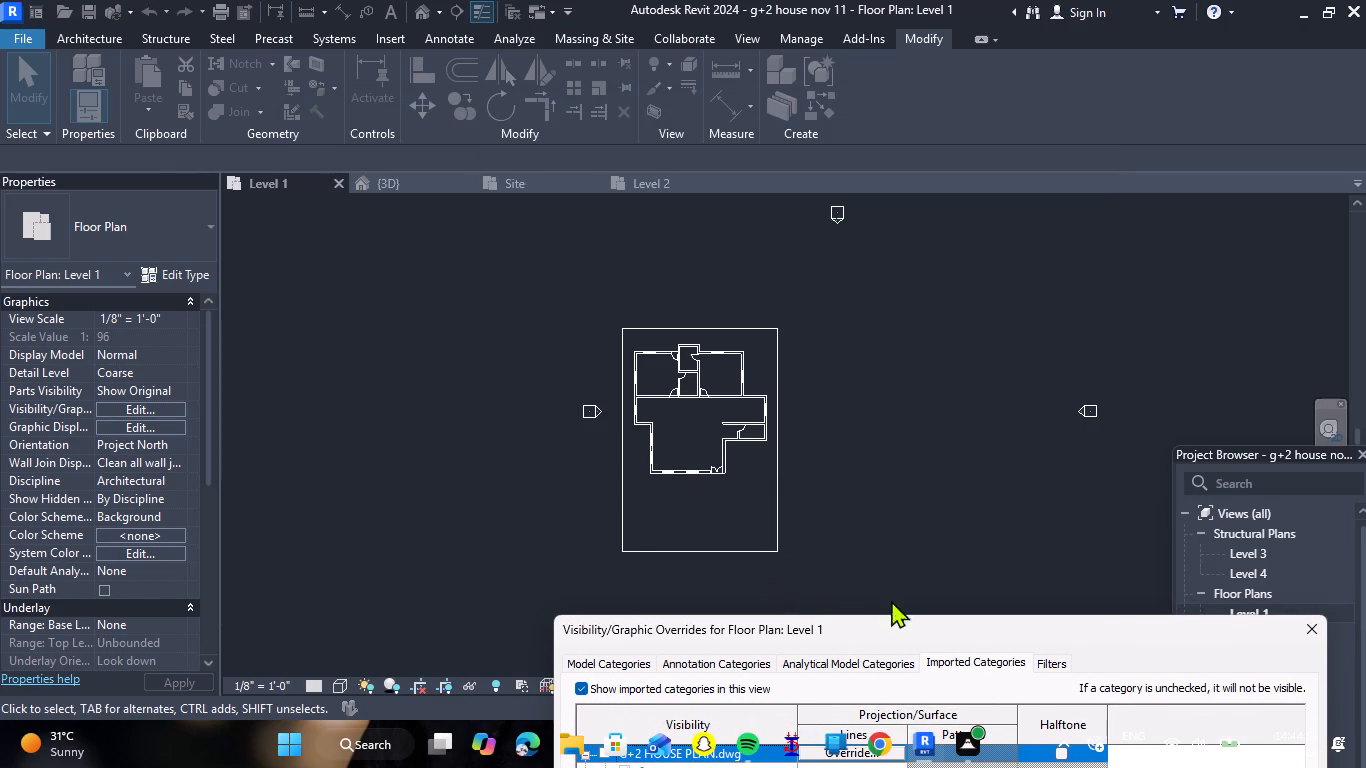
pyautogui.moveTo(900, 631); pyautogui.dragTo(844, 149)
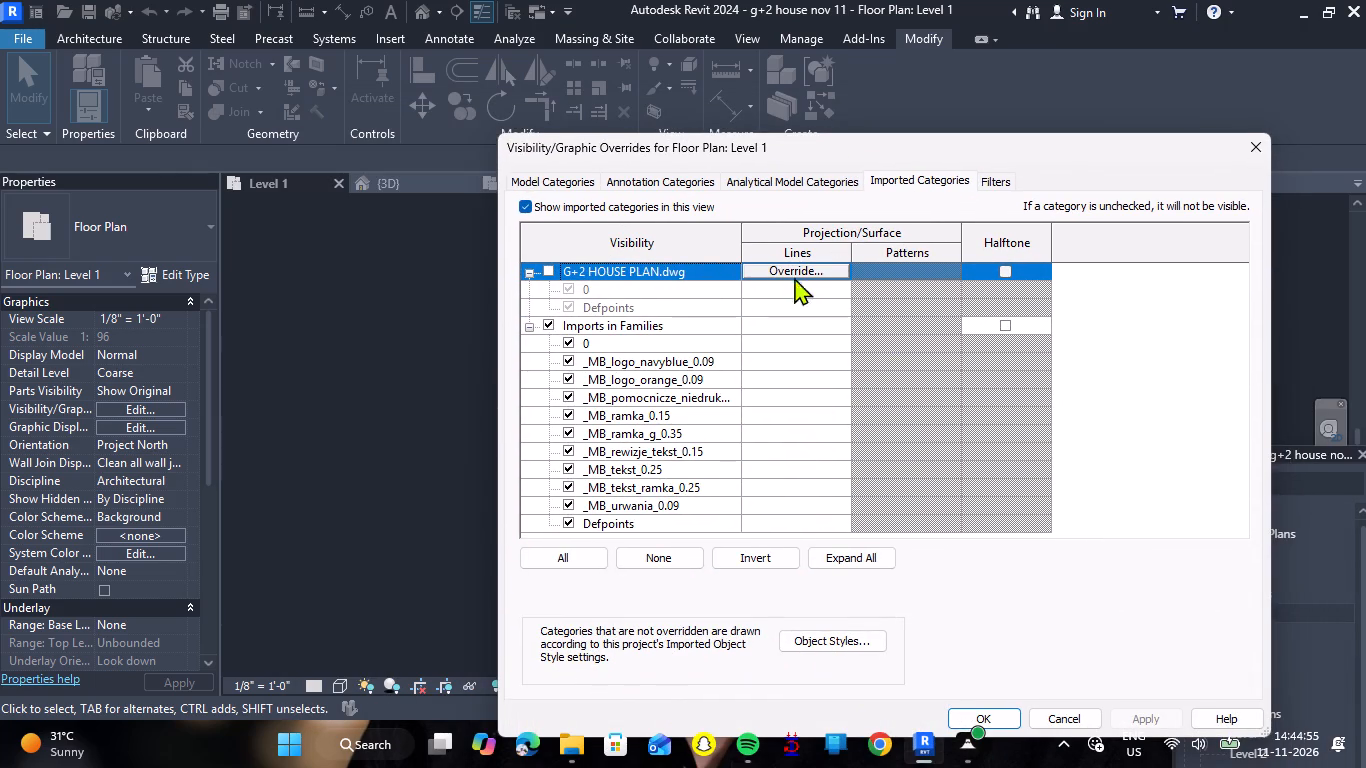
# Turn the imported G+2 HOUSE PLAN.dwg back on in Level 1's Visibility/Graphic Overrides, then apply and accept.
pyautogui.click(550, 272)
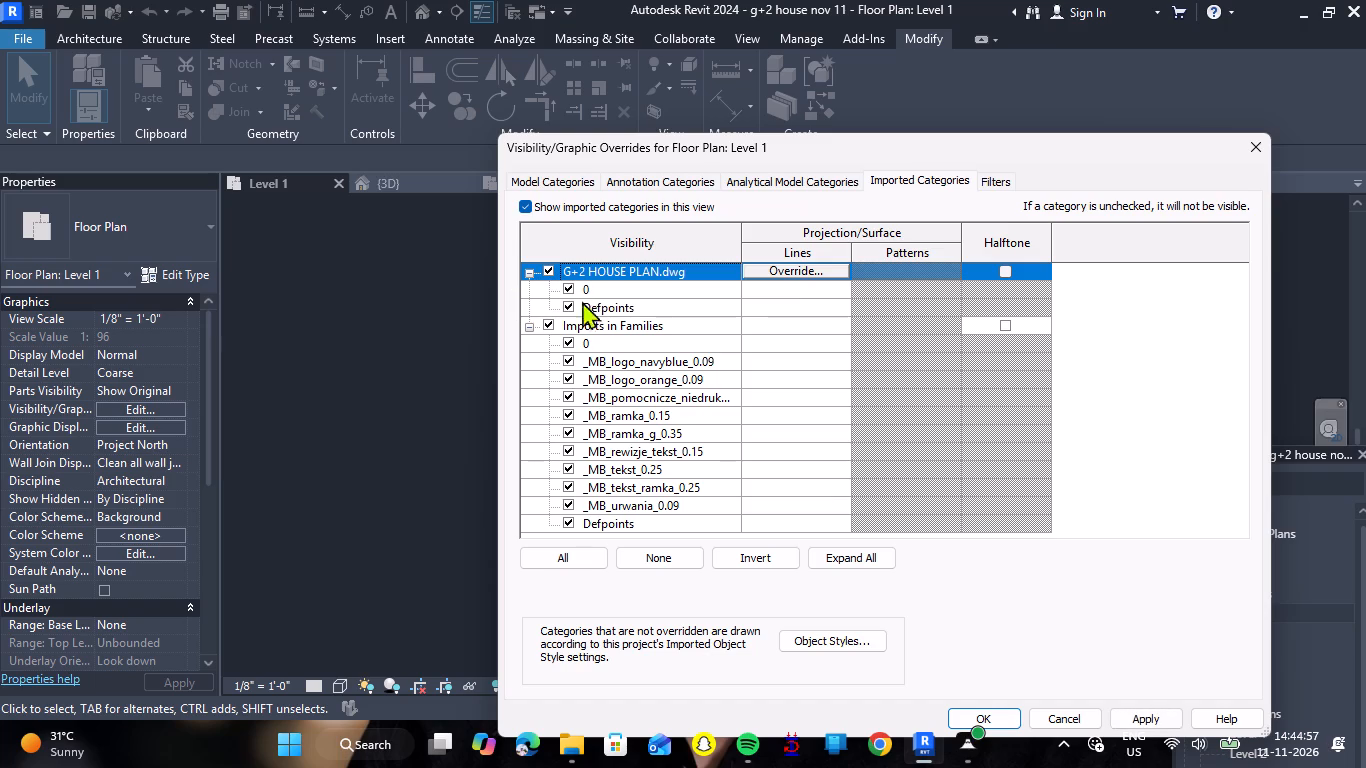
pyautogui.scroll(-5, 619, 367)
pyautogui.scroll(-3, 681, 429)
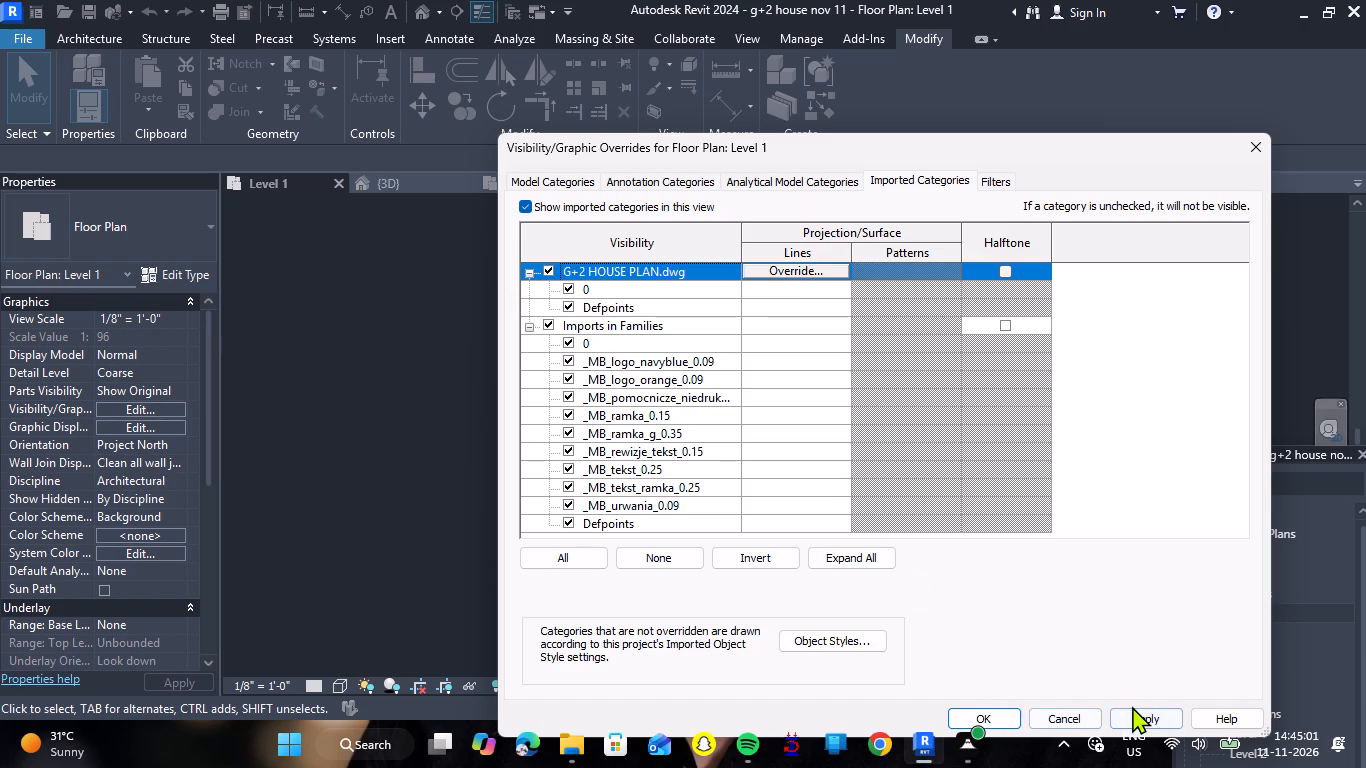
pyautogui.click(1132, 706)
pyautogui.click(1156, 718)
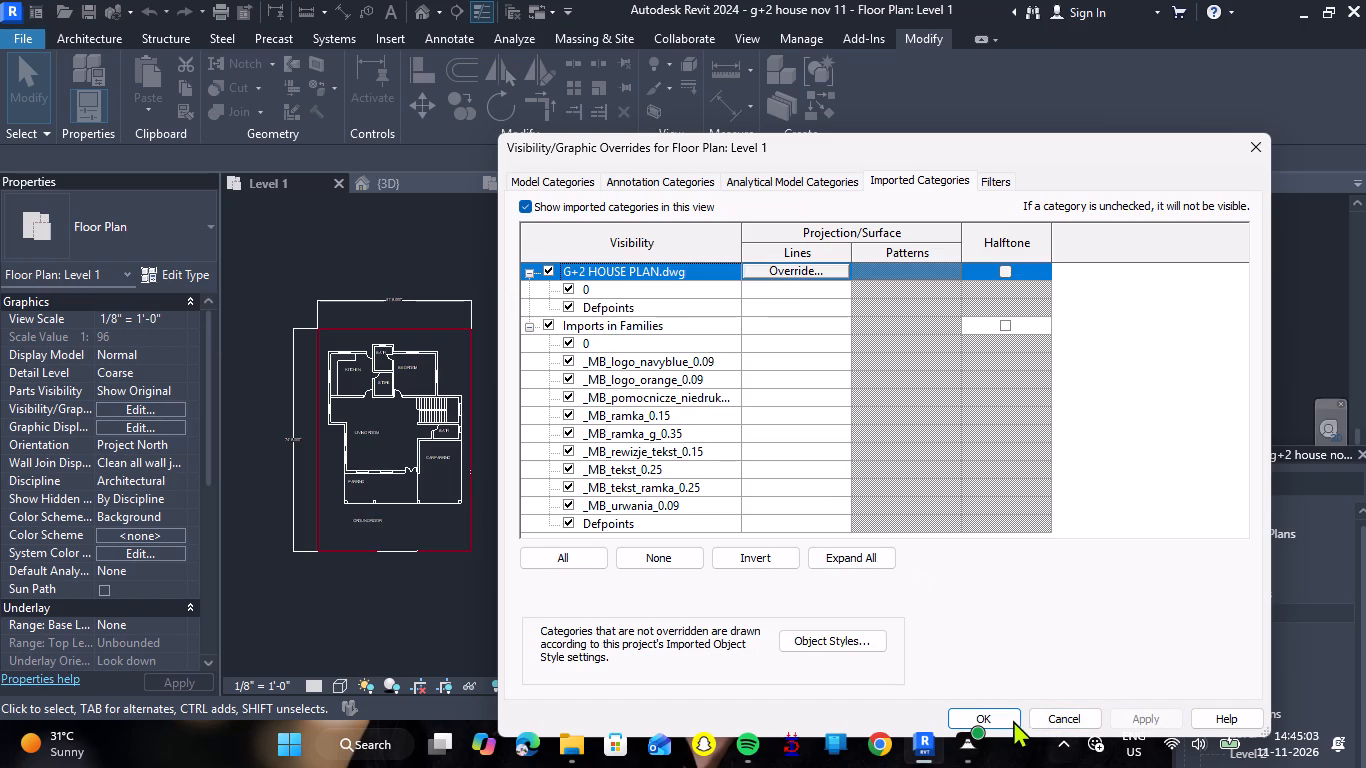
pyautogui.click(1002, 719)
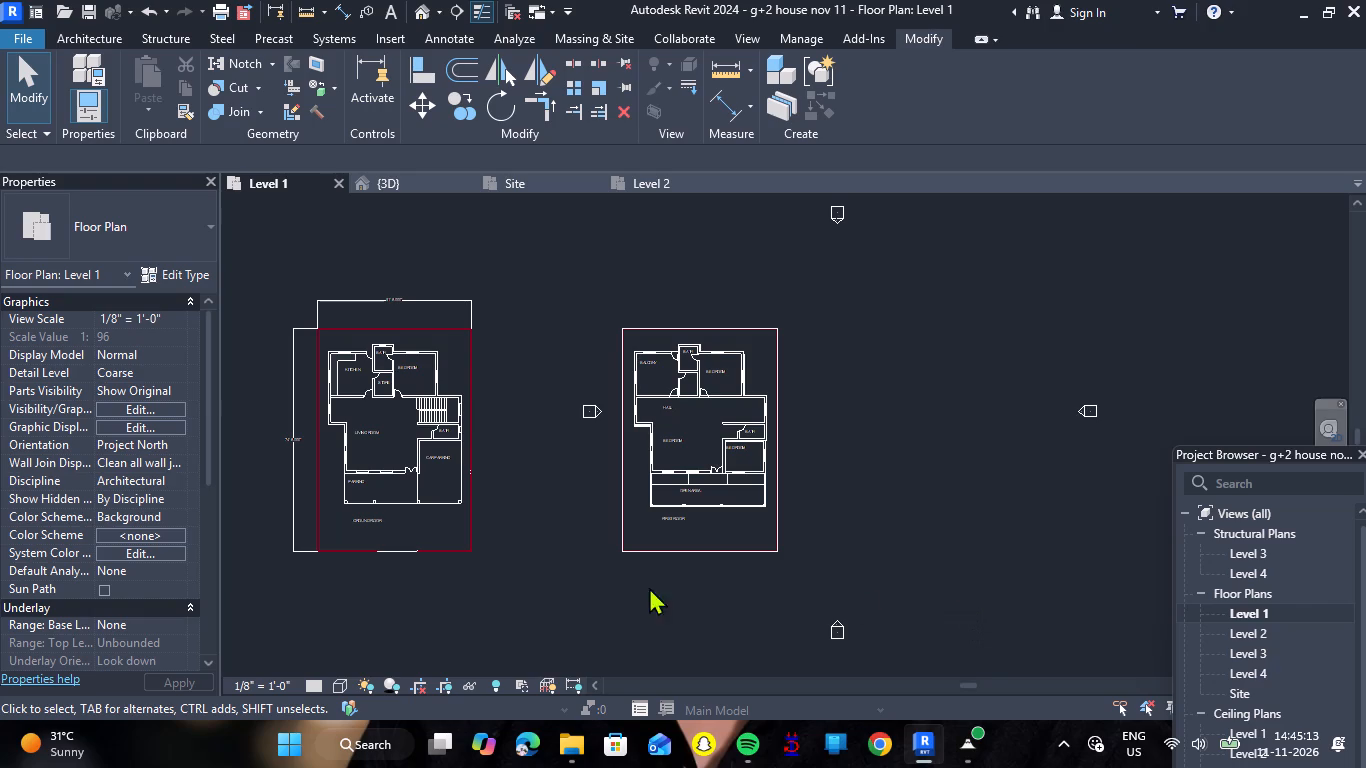
# Examine Level 1's View Range settings, including the Top level options, and cancel without changes.
pyautogui.scroll(-4, 130, 557)
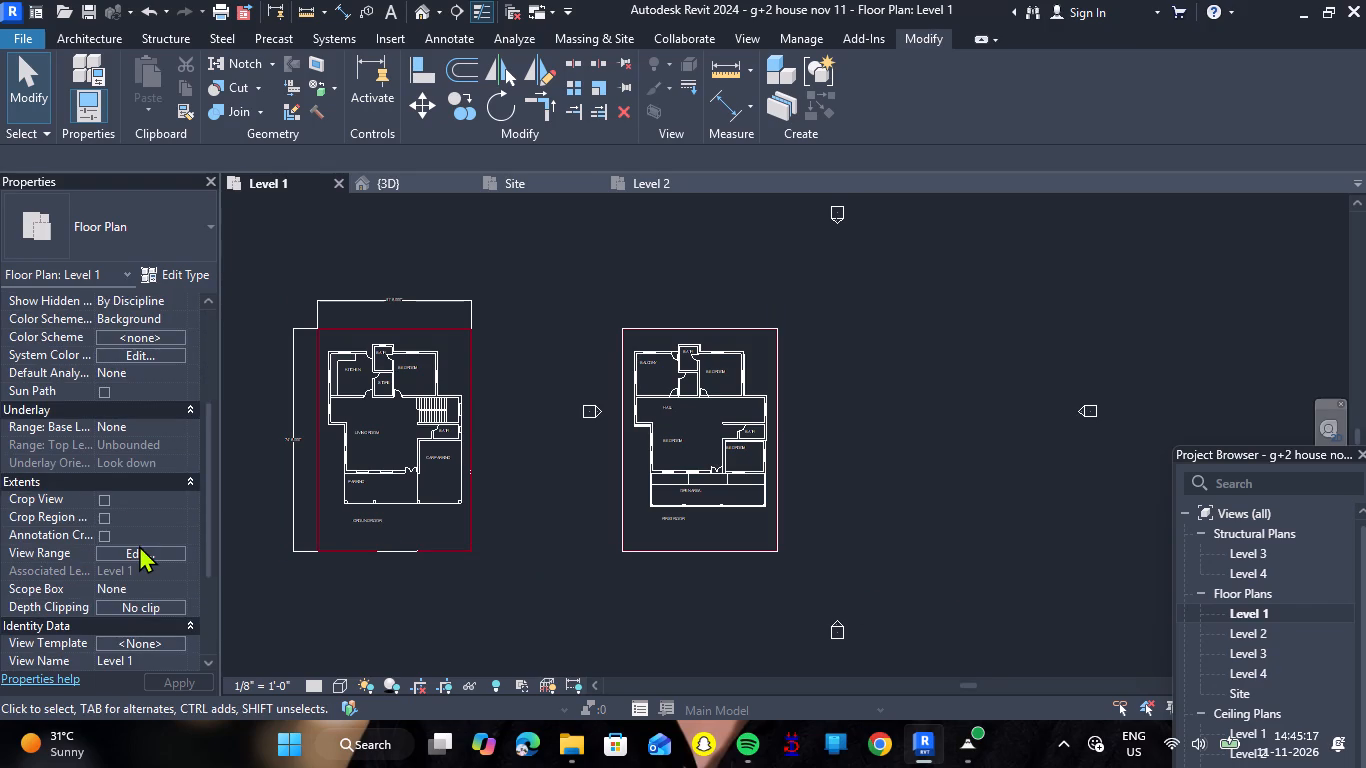
pyautogui.doubleClick(139, 545)
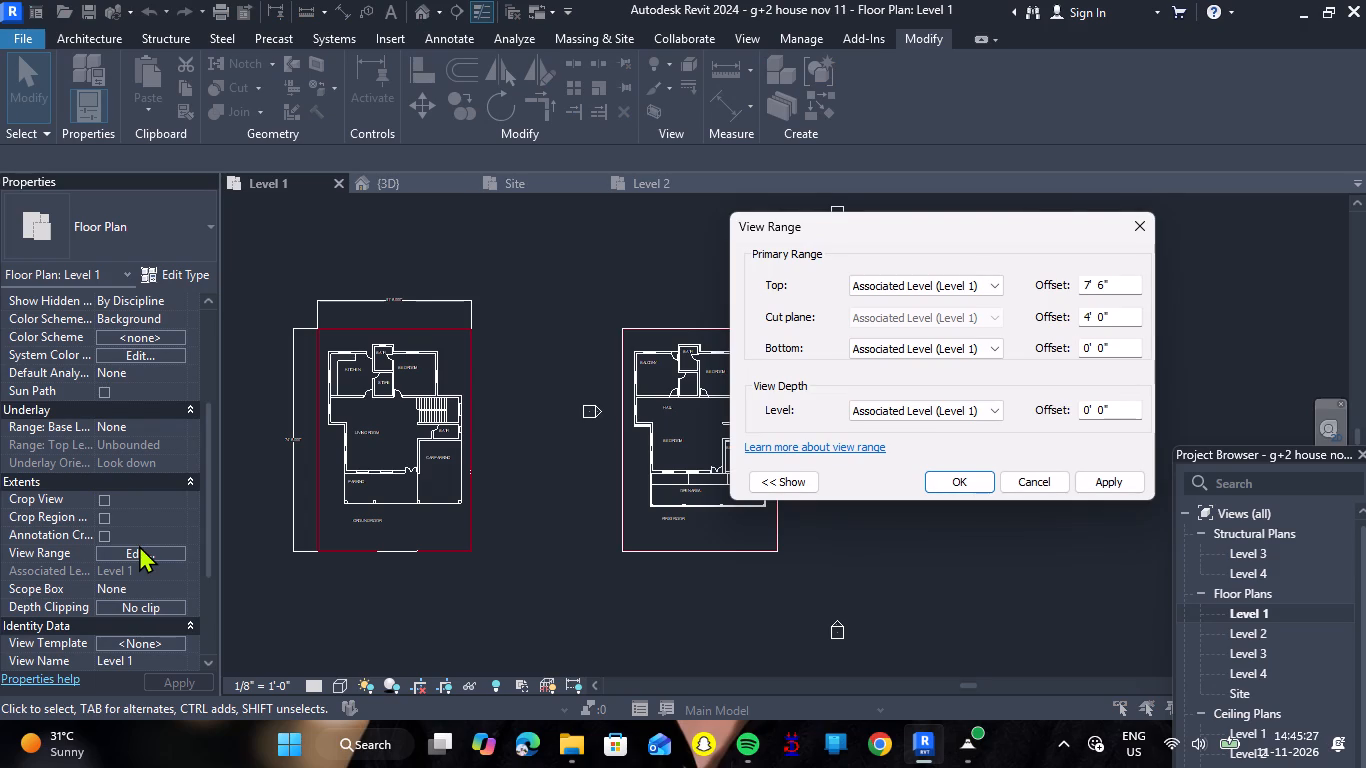
pyautogui.click(998, 281)
pyautogui.click(998, 281)
pyautogui.click(1052, 478)
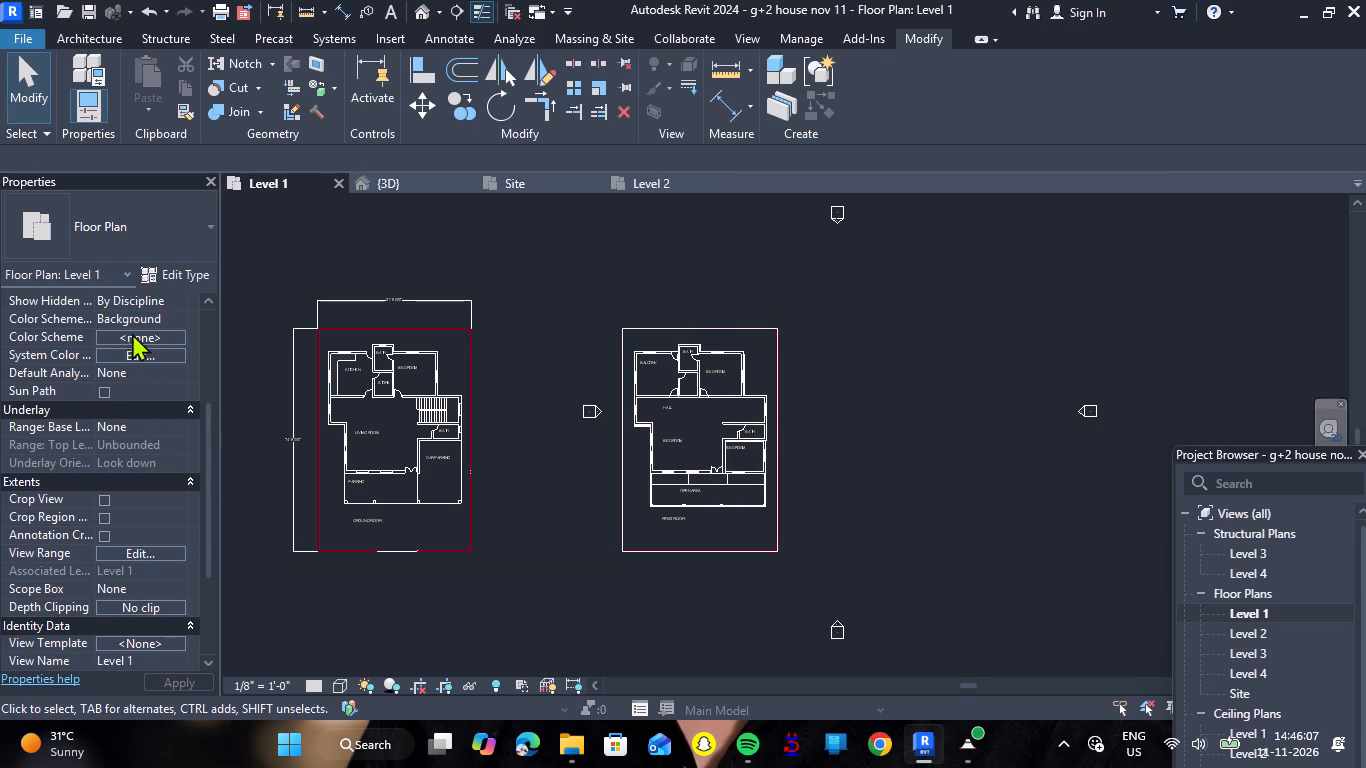
# Review the model categories in Level 1's Visibility/Graphic Overrides and close without changes.
pyautogui.scroll(3, 135, 326)
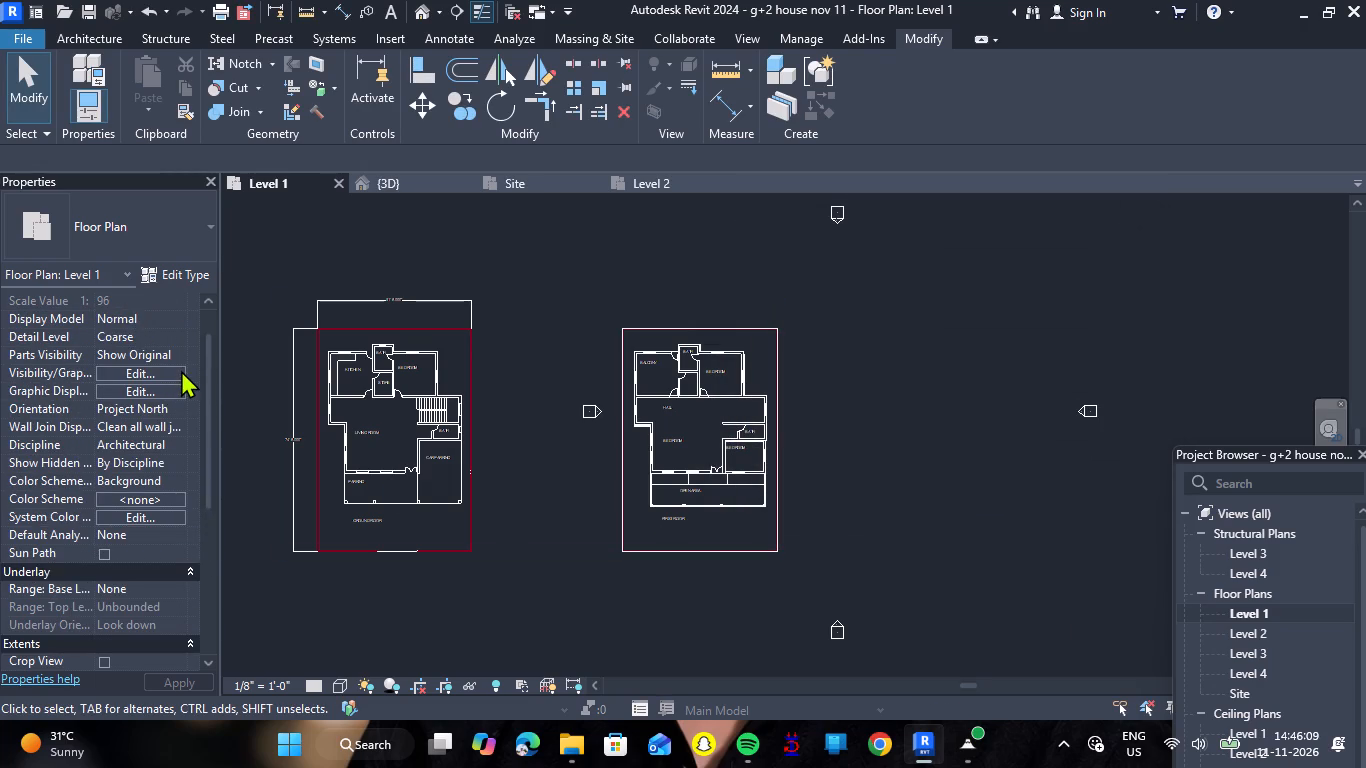
pyautogui.click(183, 355)
pyautogui.click(209, 353)
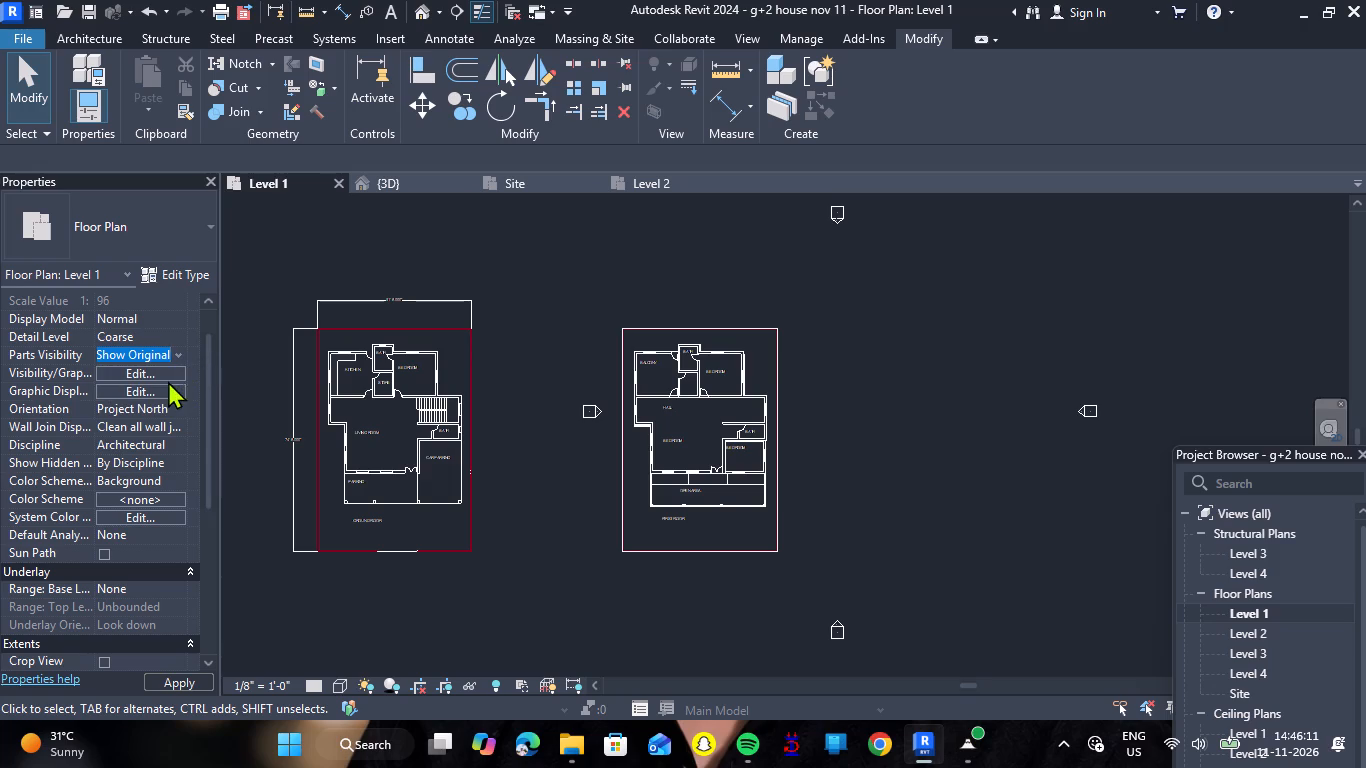
pyautogui.click(165, 373)
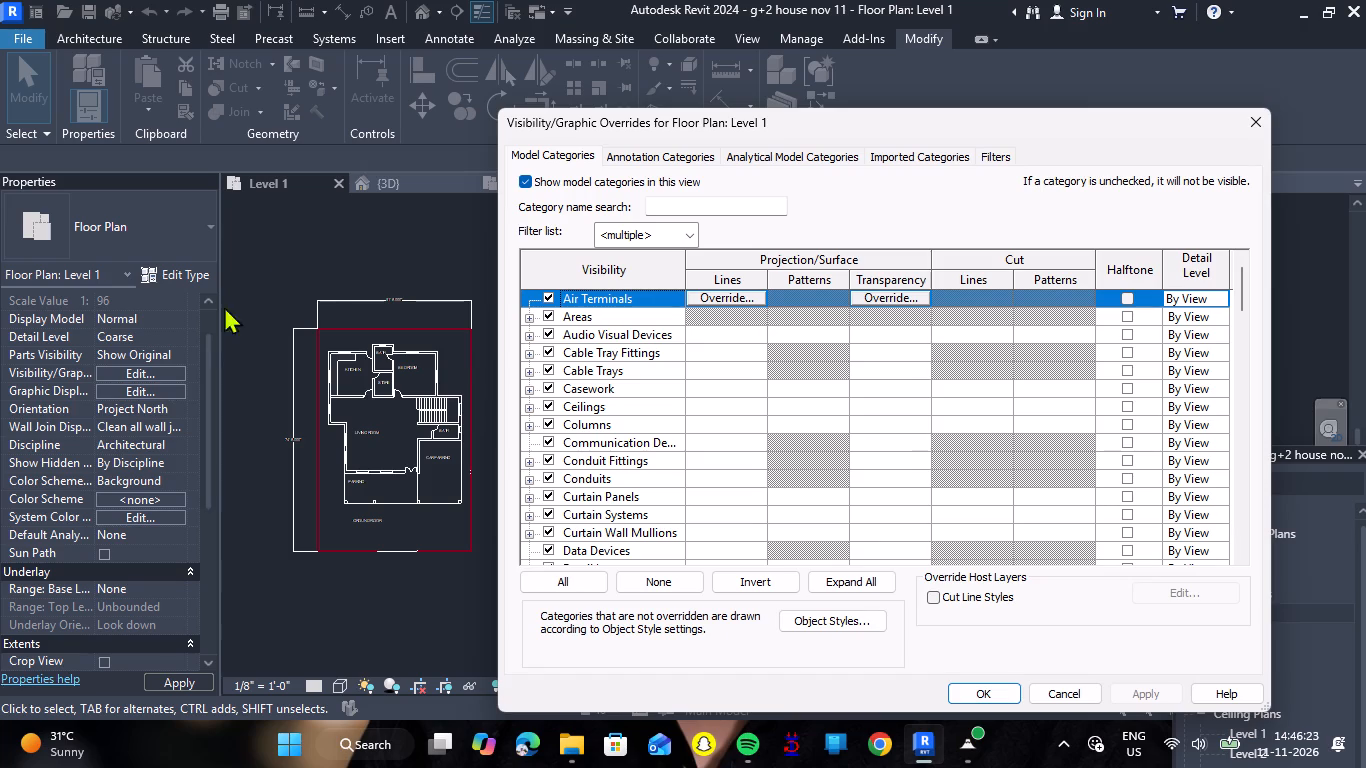
pyautogui.click(1264, 136)
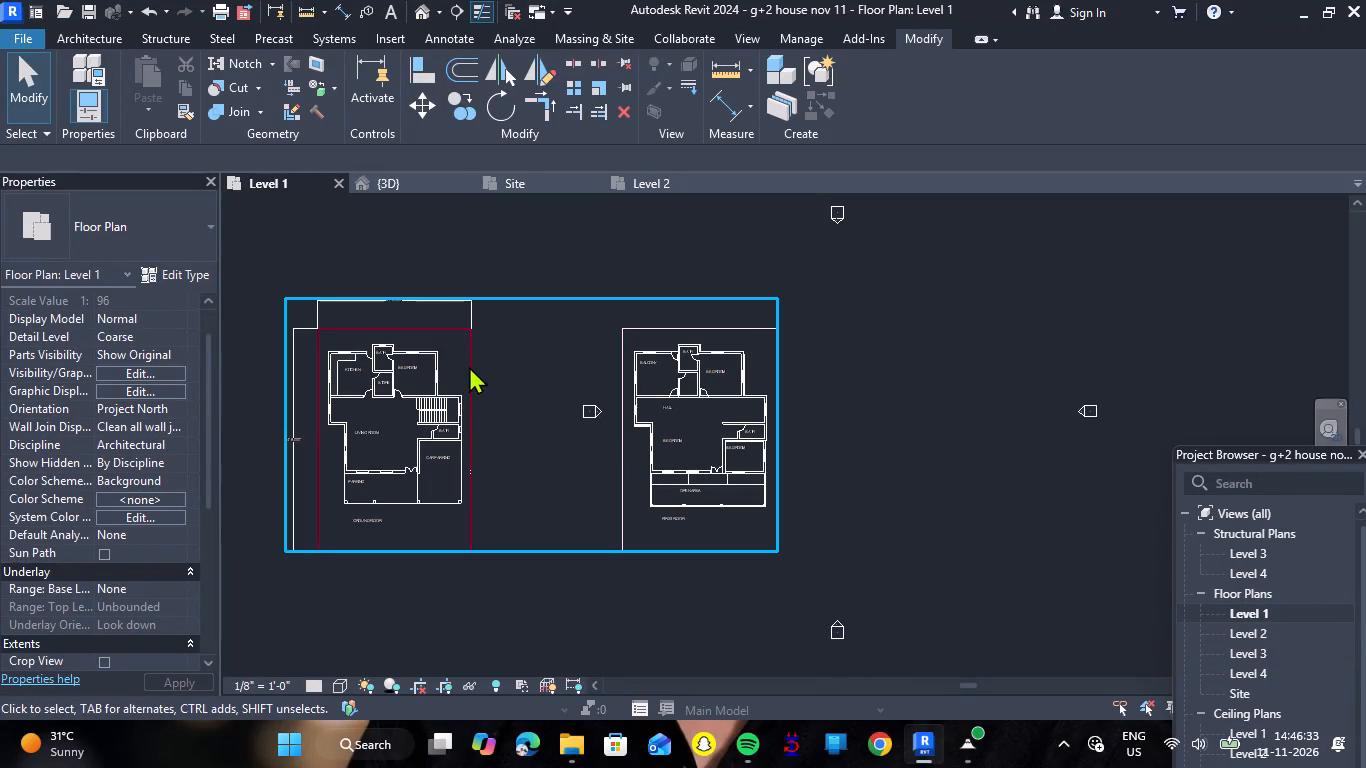
# Move the imported G+2 HOUSE PLAN.dwg horizontally so its ground-floor plan lies over the modelled walls and plot boundary, nudging it further right.
pyautogui.click(473, 328)
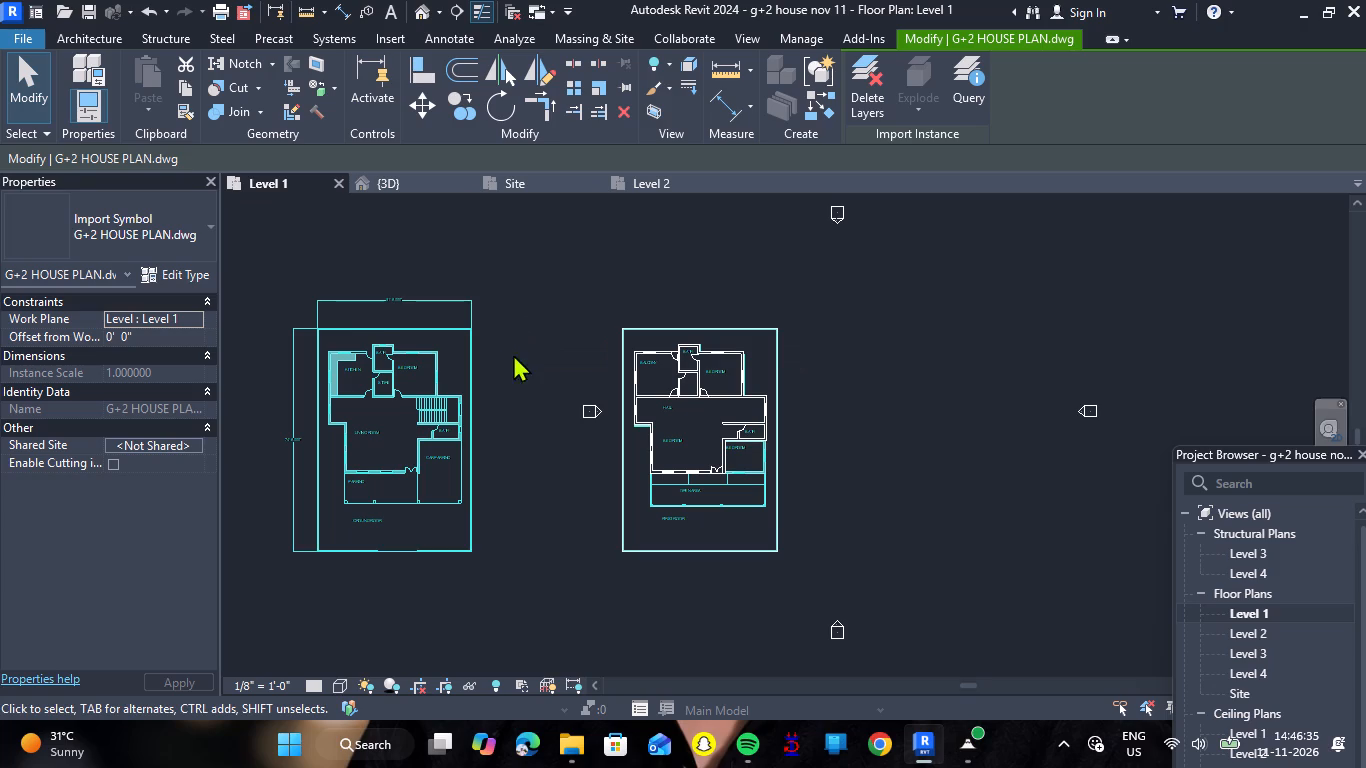
pyautogui.click(416, 104)
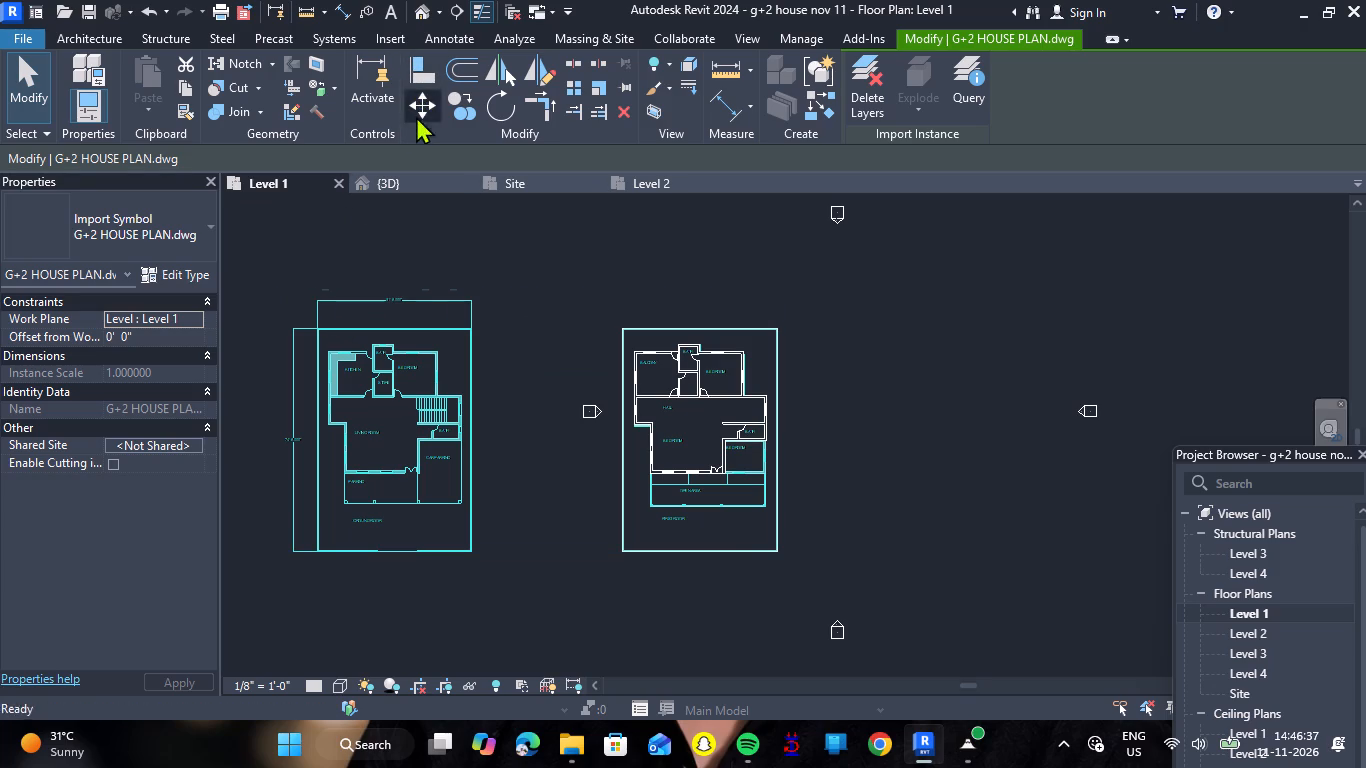
pyautogui.click(319, 329)
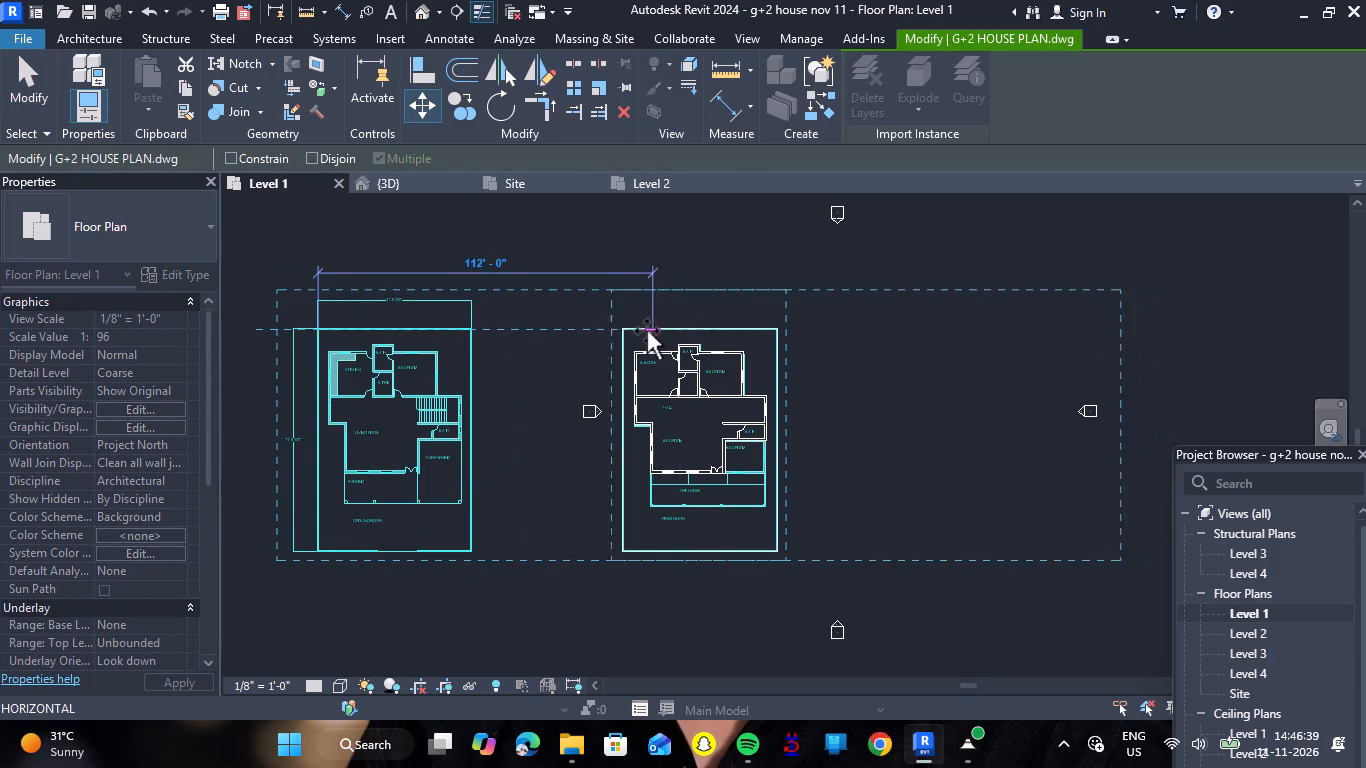
pyautogui.click(641, 333)
pyautogui.scroll(6, 783, 382)
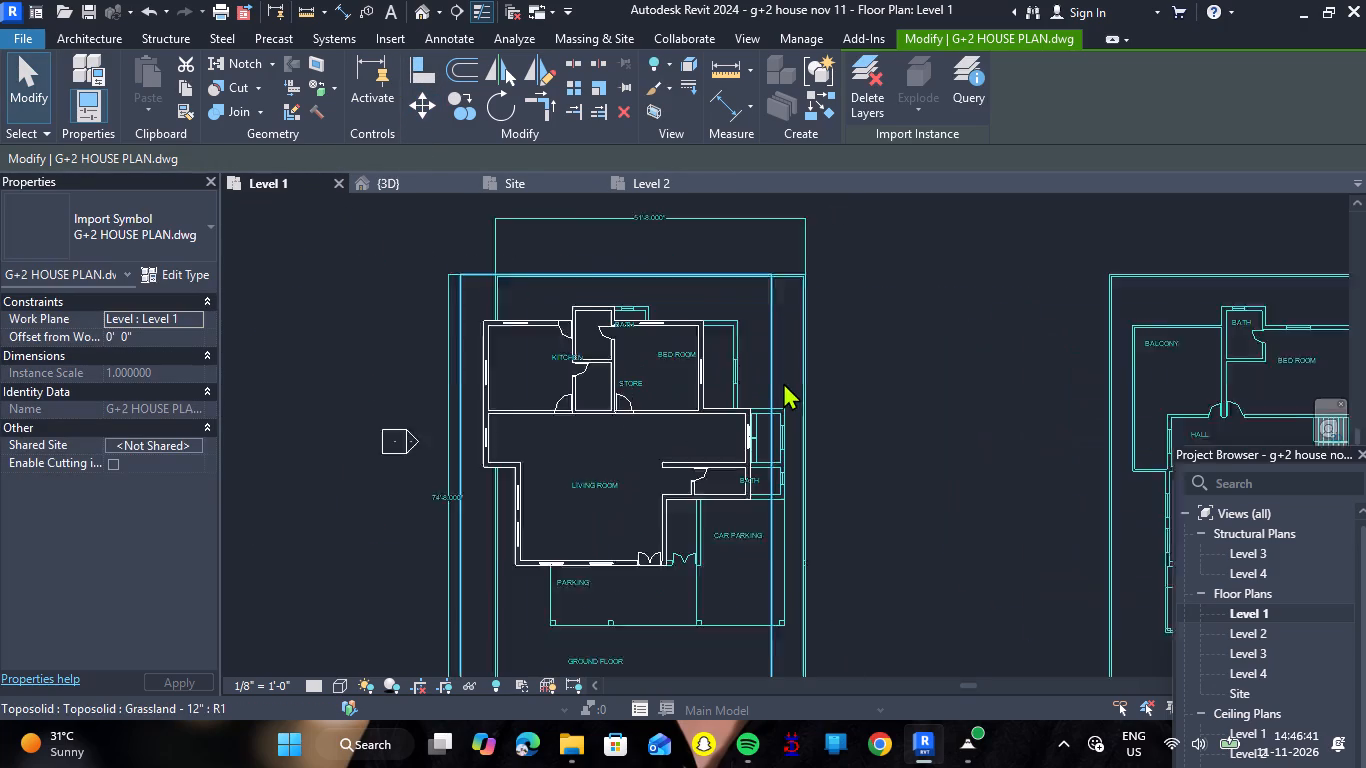
pyautogui.scroll(-3, 787, 381)
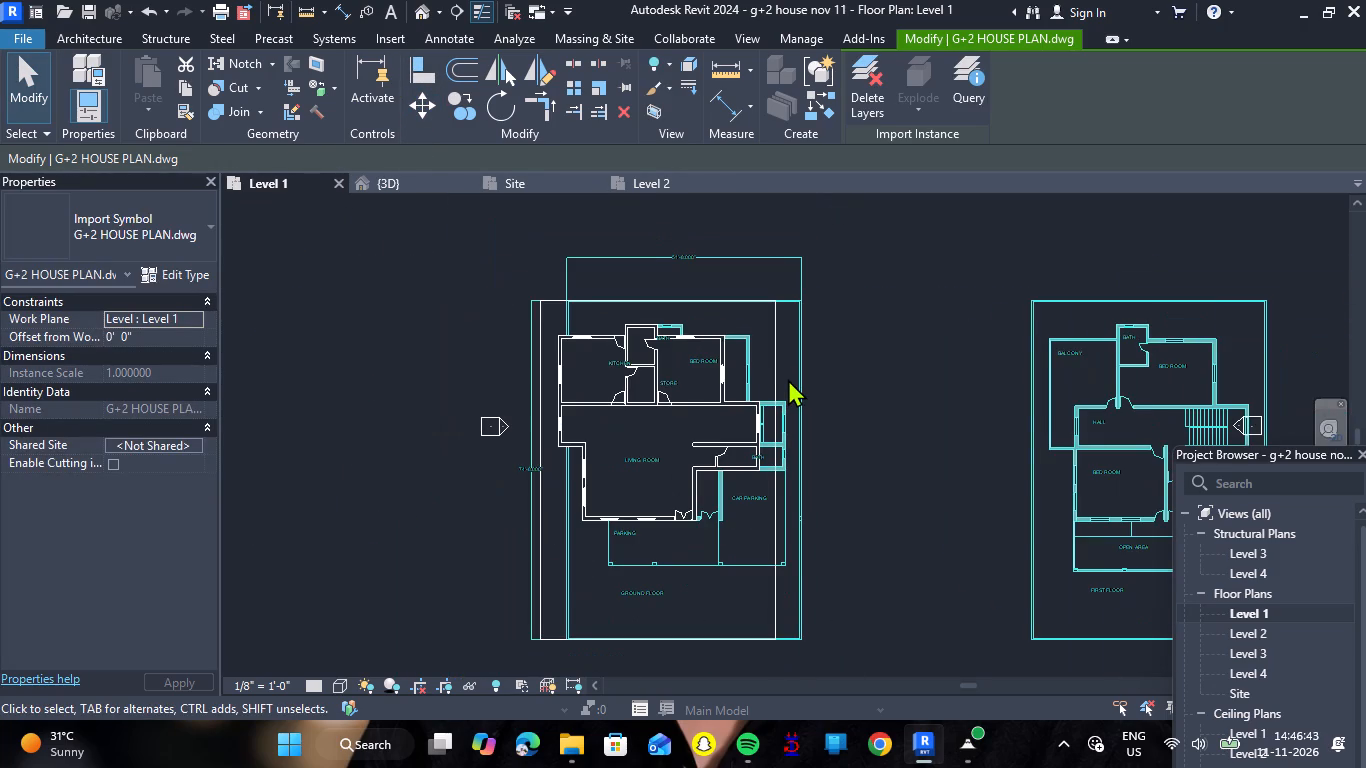
pyautogui.press('Right')
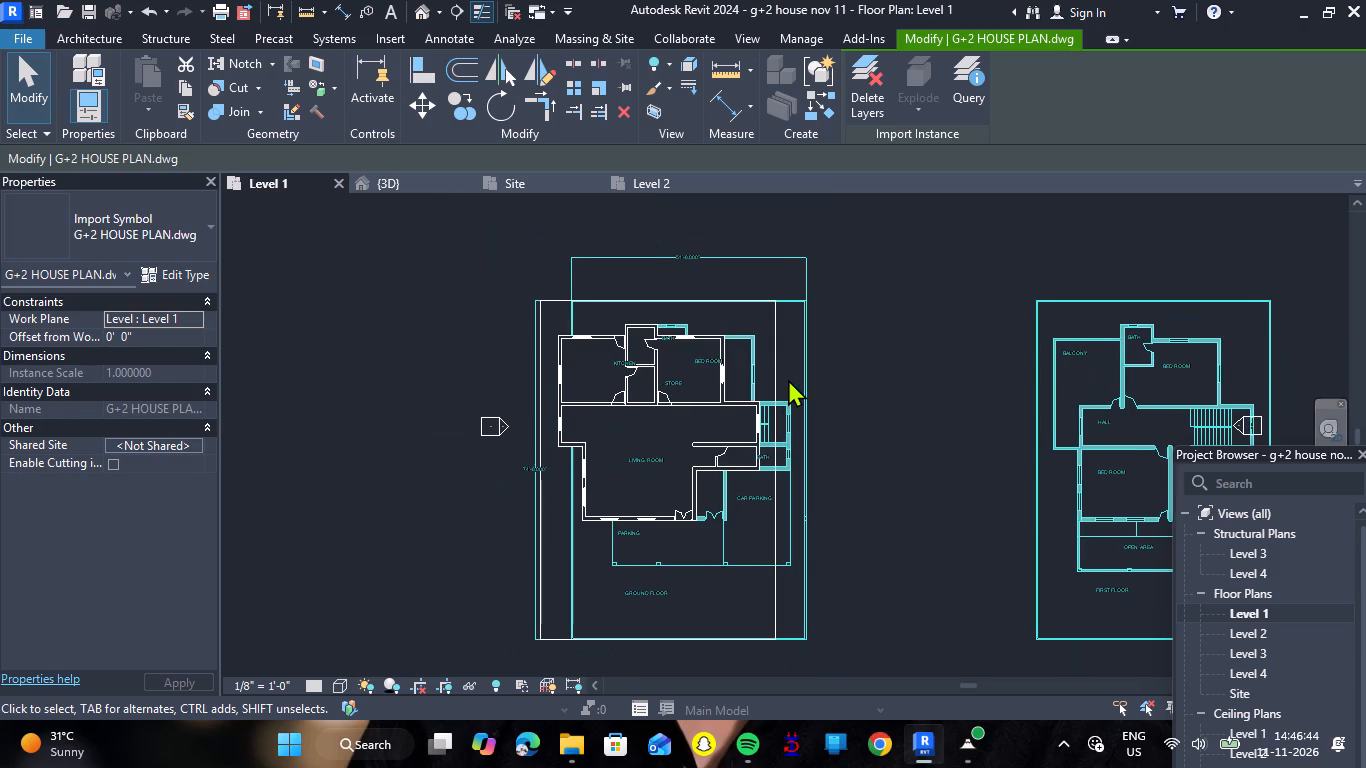
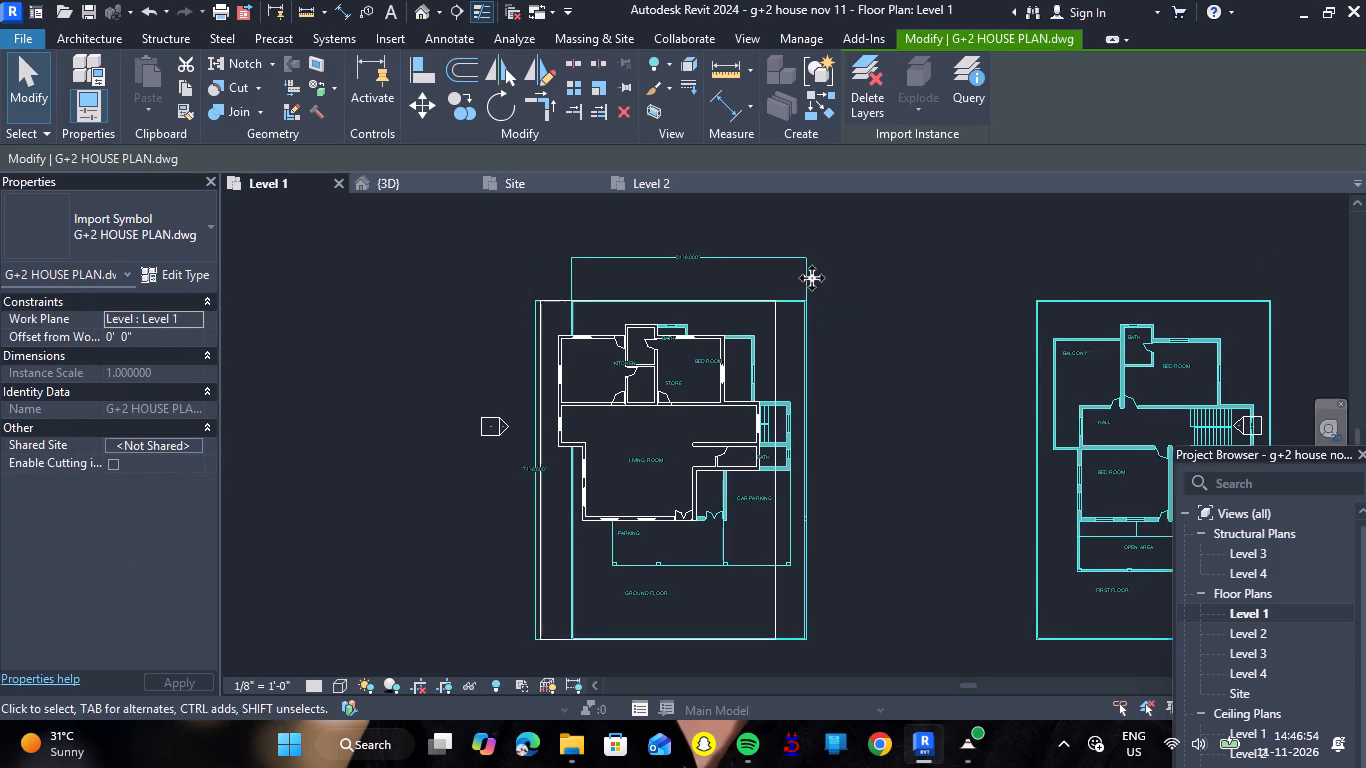
# Nudge the imported G+2 HOUSE PLAN.dwg back left so its ground-floor plan lines up with the modelled walls and plot boundary.
pyautogui.press('Left')
pyautogui.press('Left')
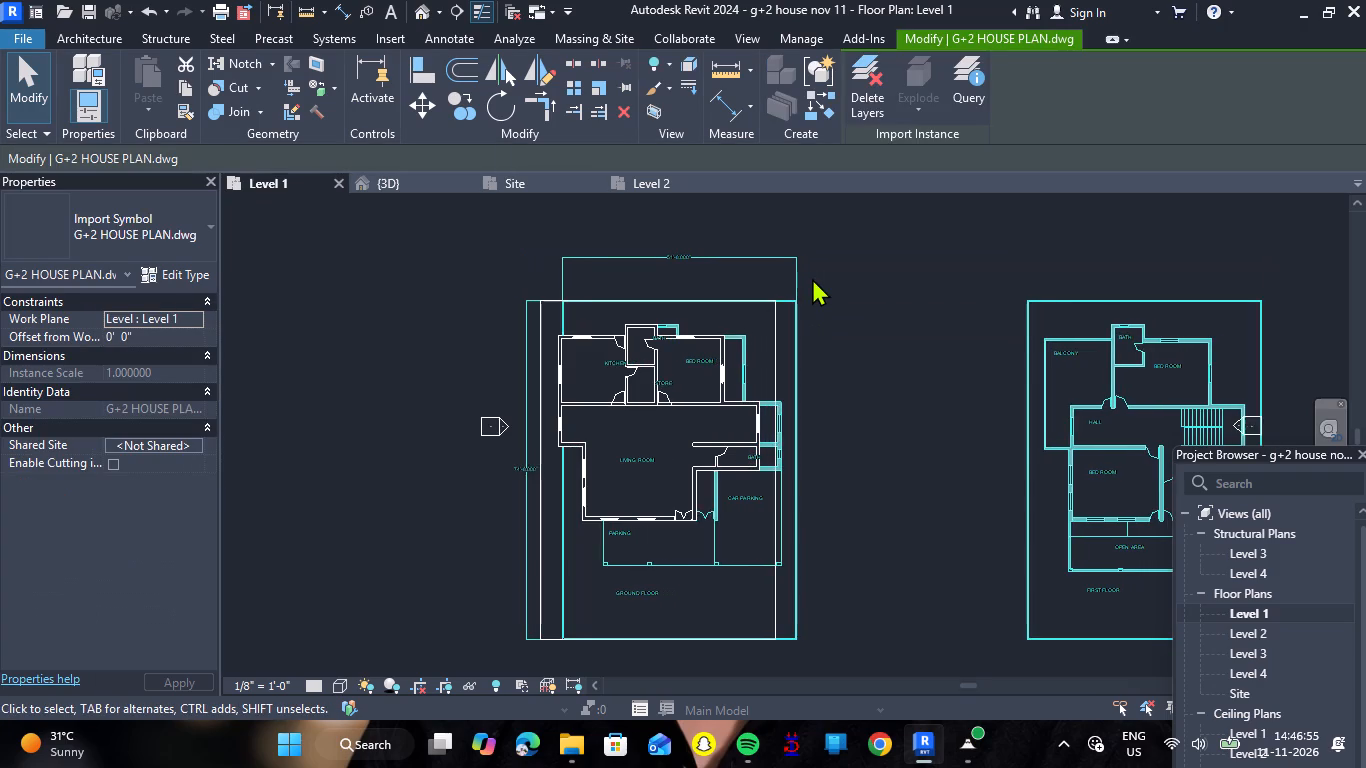
pyautogui.press('Left')
pyautogui.press('Left')
pyautogui.press('Left')
pyautogui.press('Left')
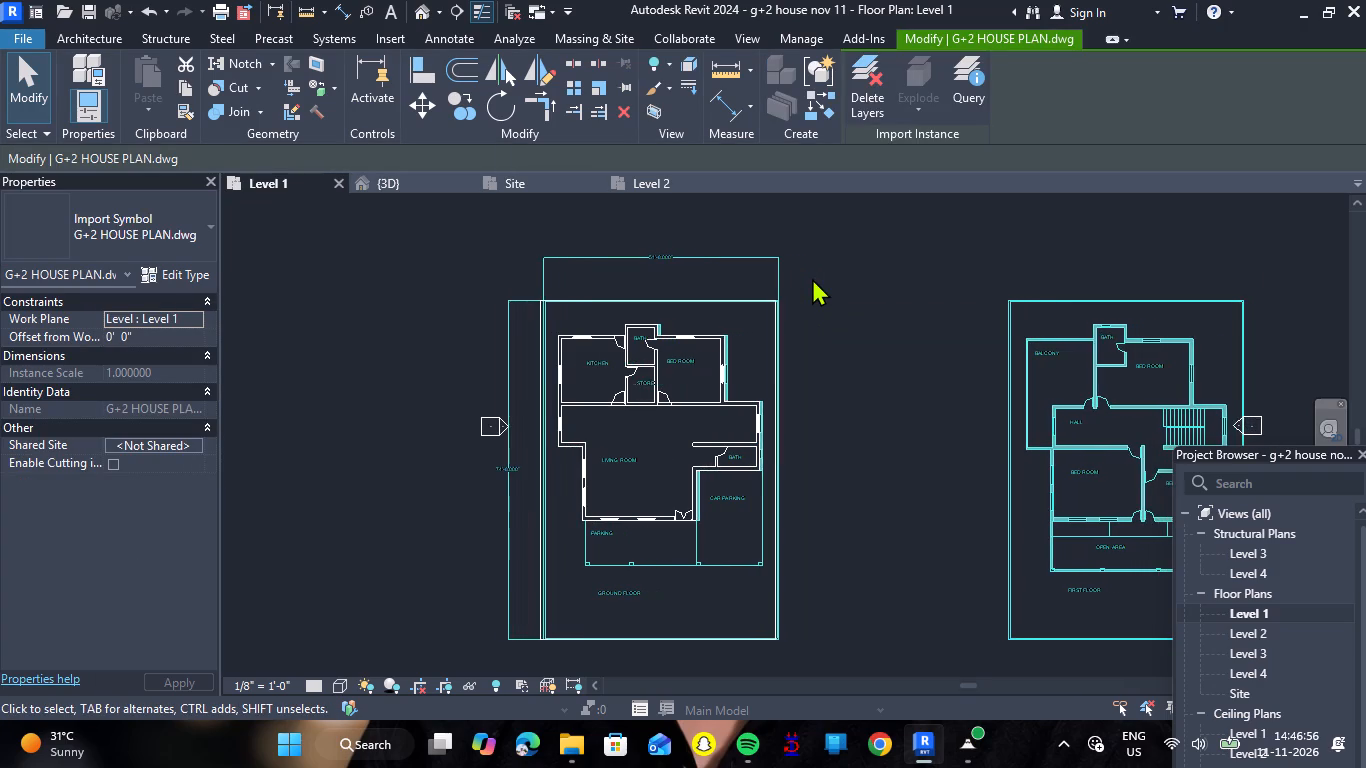
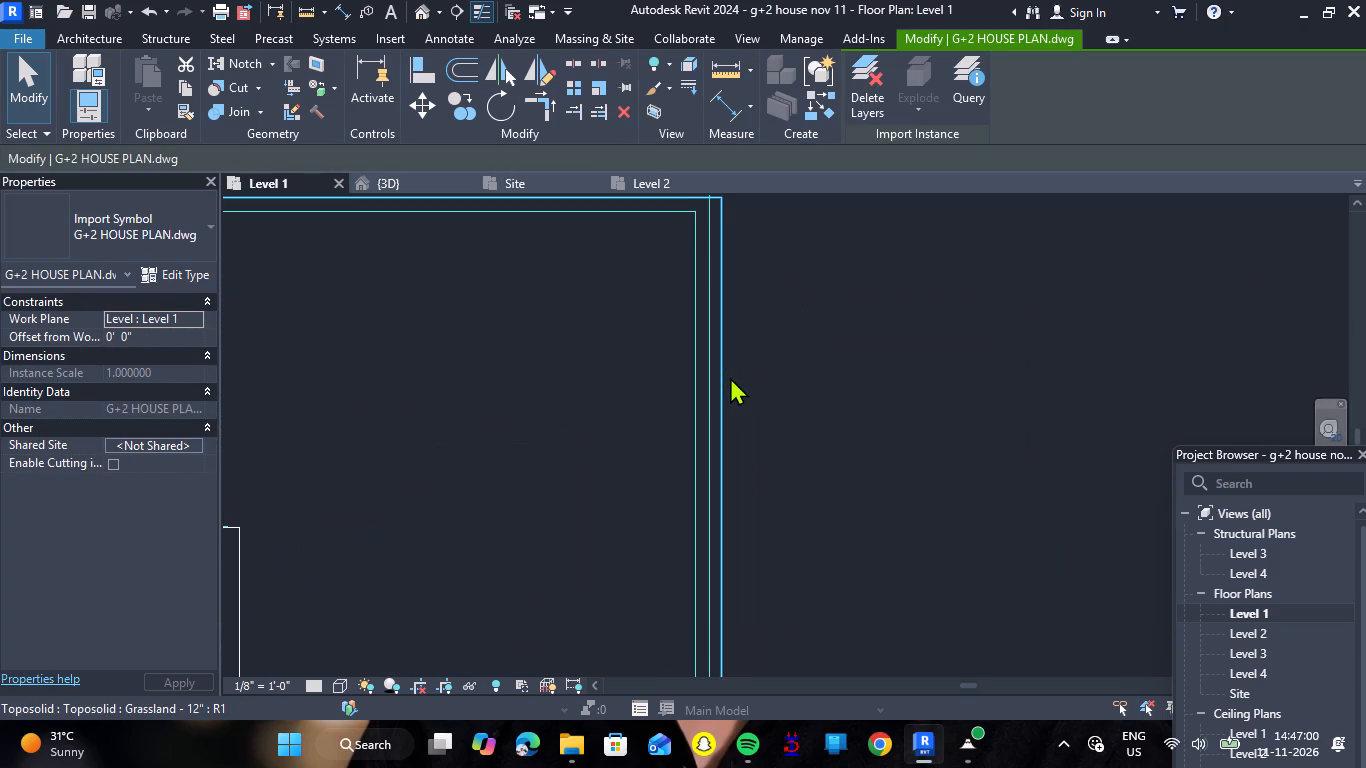
# Nudge the imported G+2 HOUSE PLAN.dwg slightly right to bring its outer boundary line closer to the modelled plot edge.
pyautogui.press('Right')
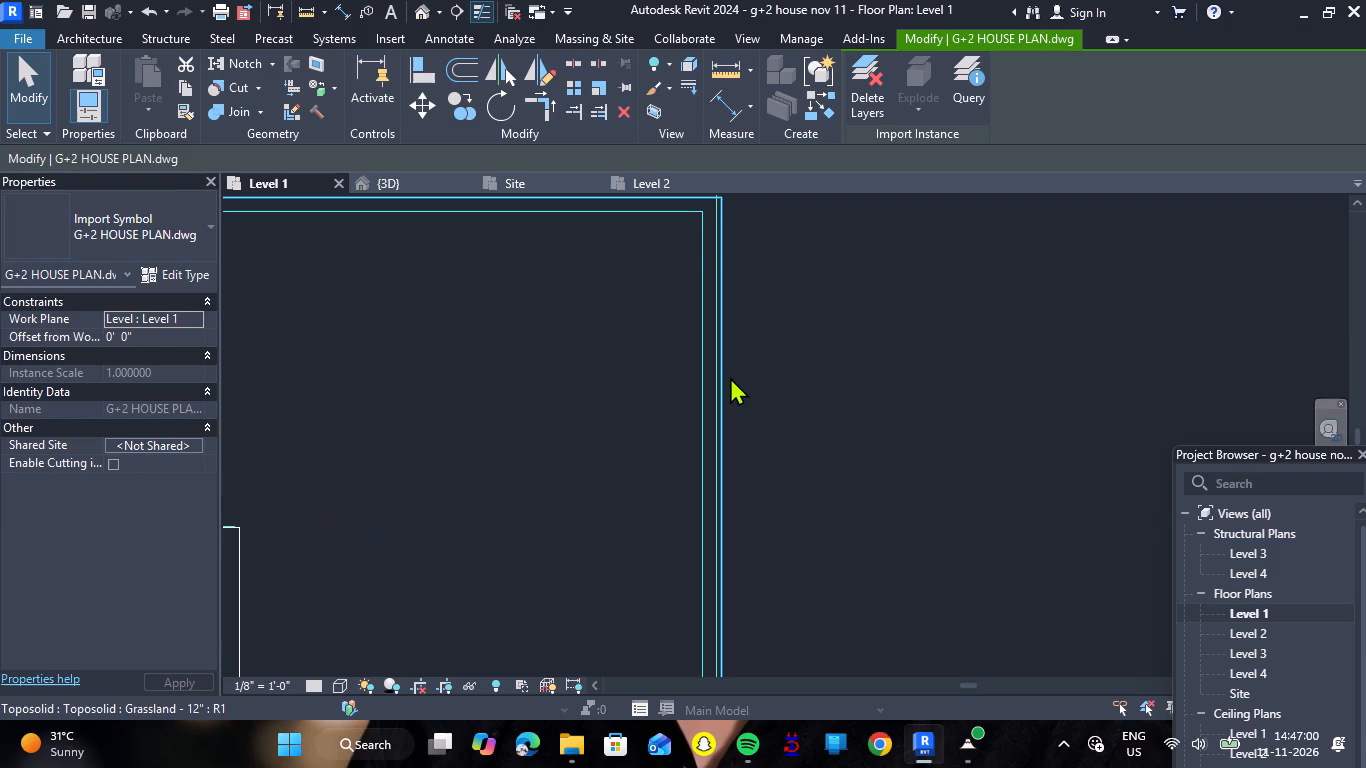
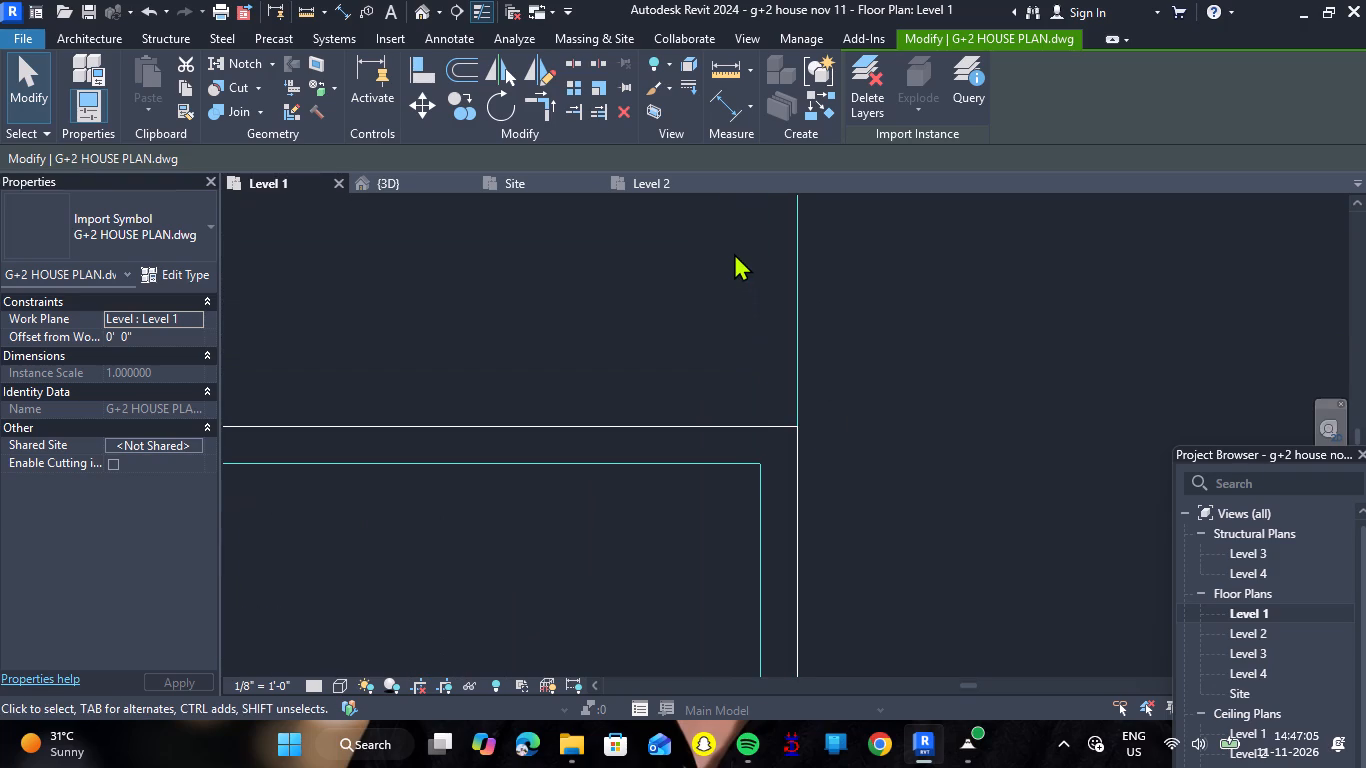
# Start an architectural wall for the first floor plan with its base constraint set to Level 2.
pyautogui.press('Escape')
pyautogui.scroll(-7, 832, 338)
pyautogui.scroll(-15, 835, 360)
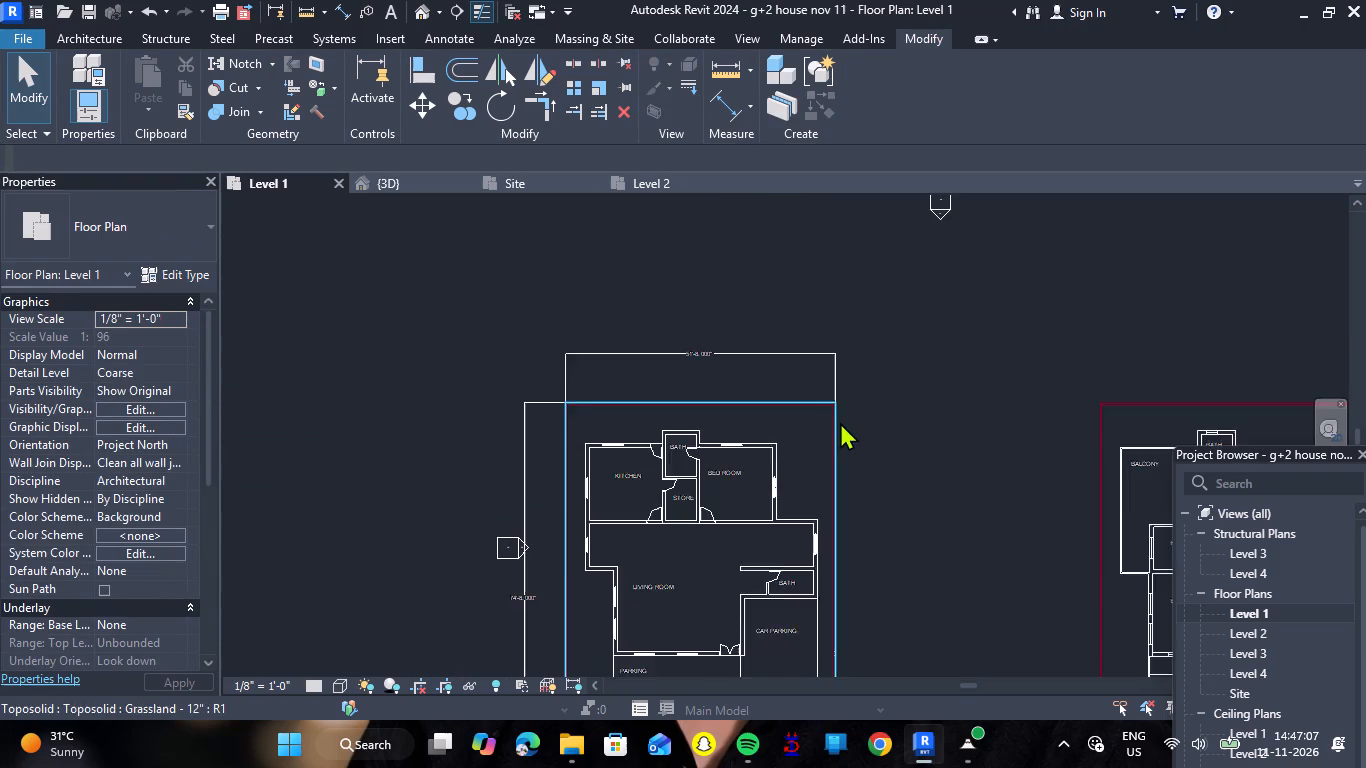
pyautogui.scroll(-6, 840, 422)
pyautogui.scroll(4, 1072, 572)
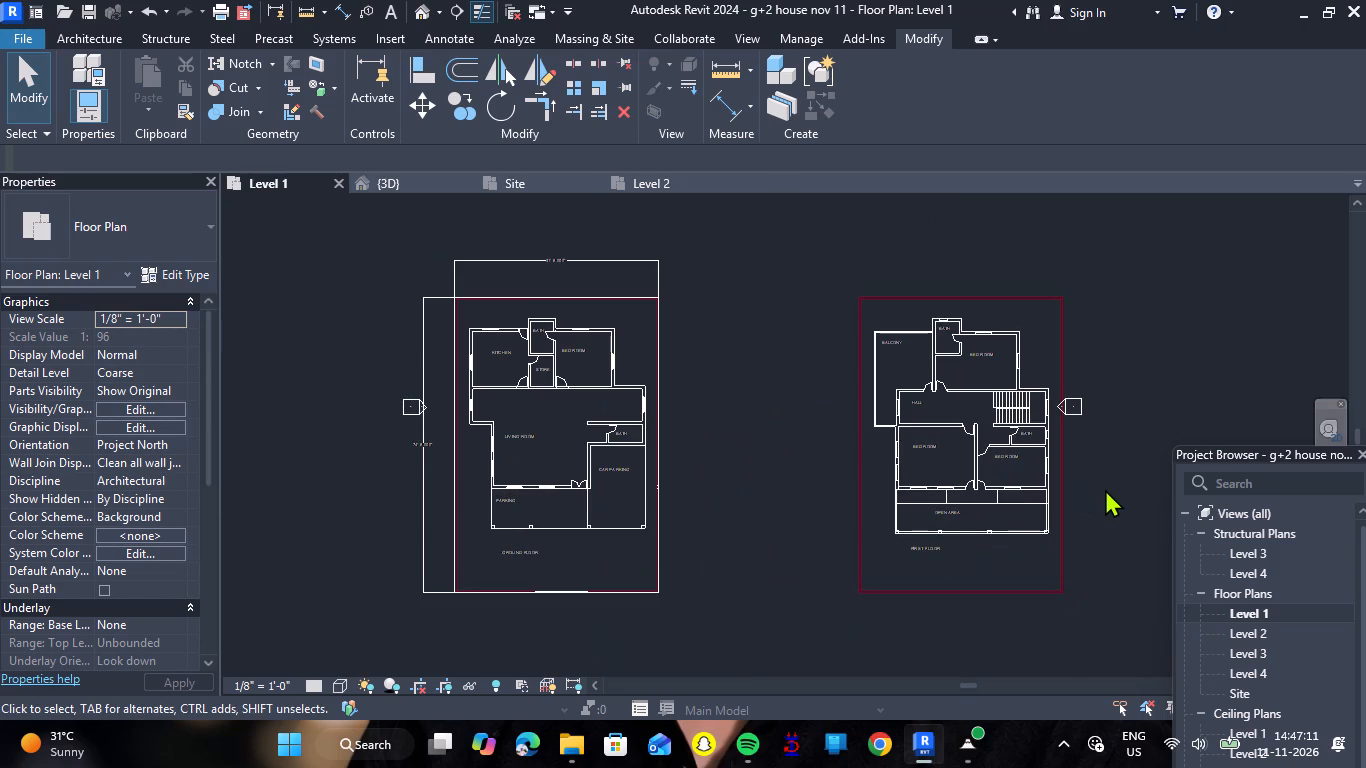
pyautogui.scroll(3, 1138, 415)
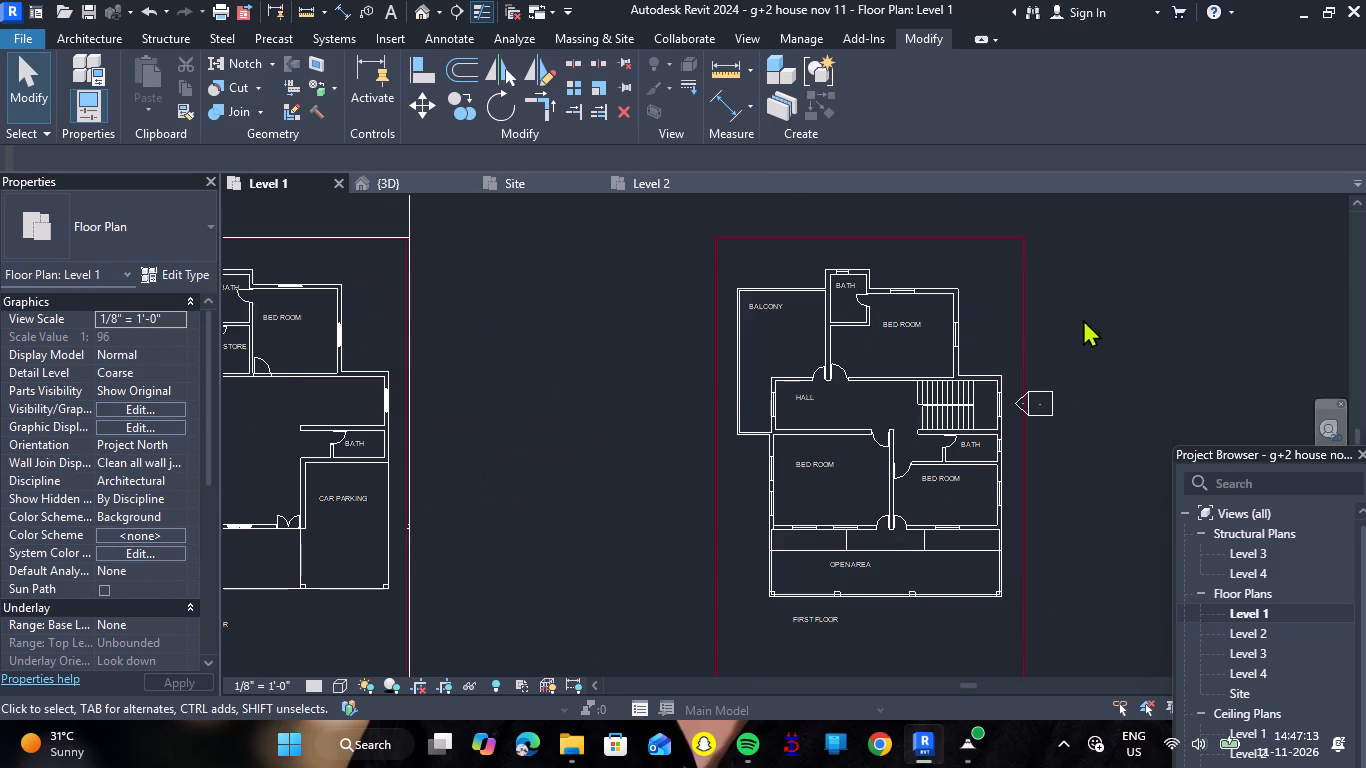
pyautogui.scroll(1, 974, 259)
pyautogui.scroll(5, 891, 244)
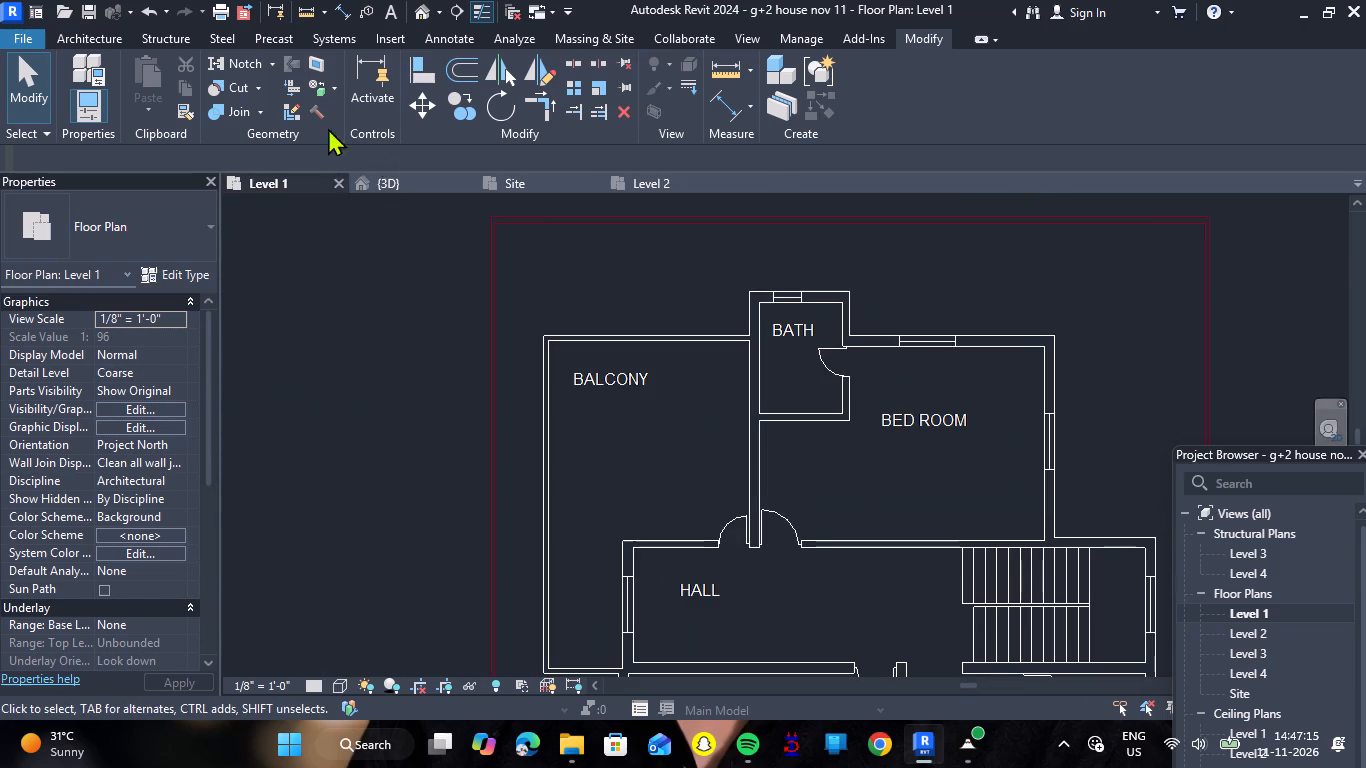
pyautogui.click(93, 42)
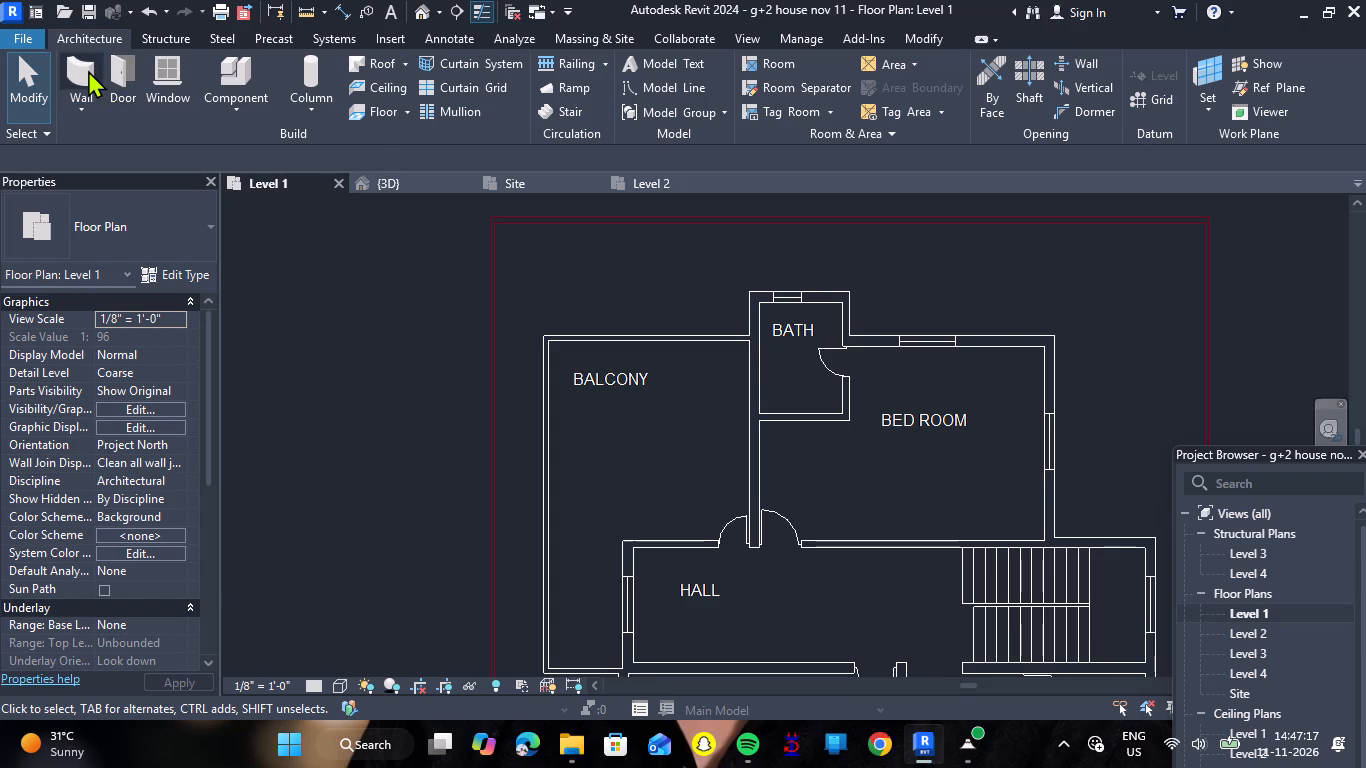
pyautogui.click(88, 70)
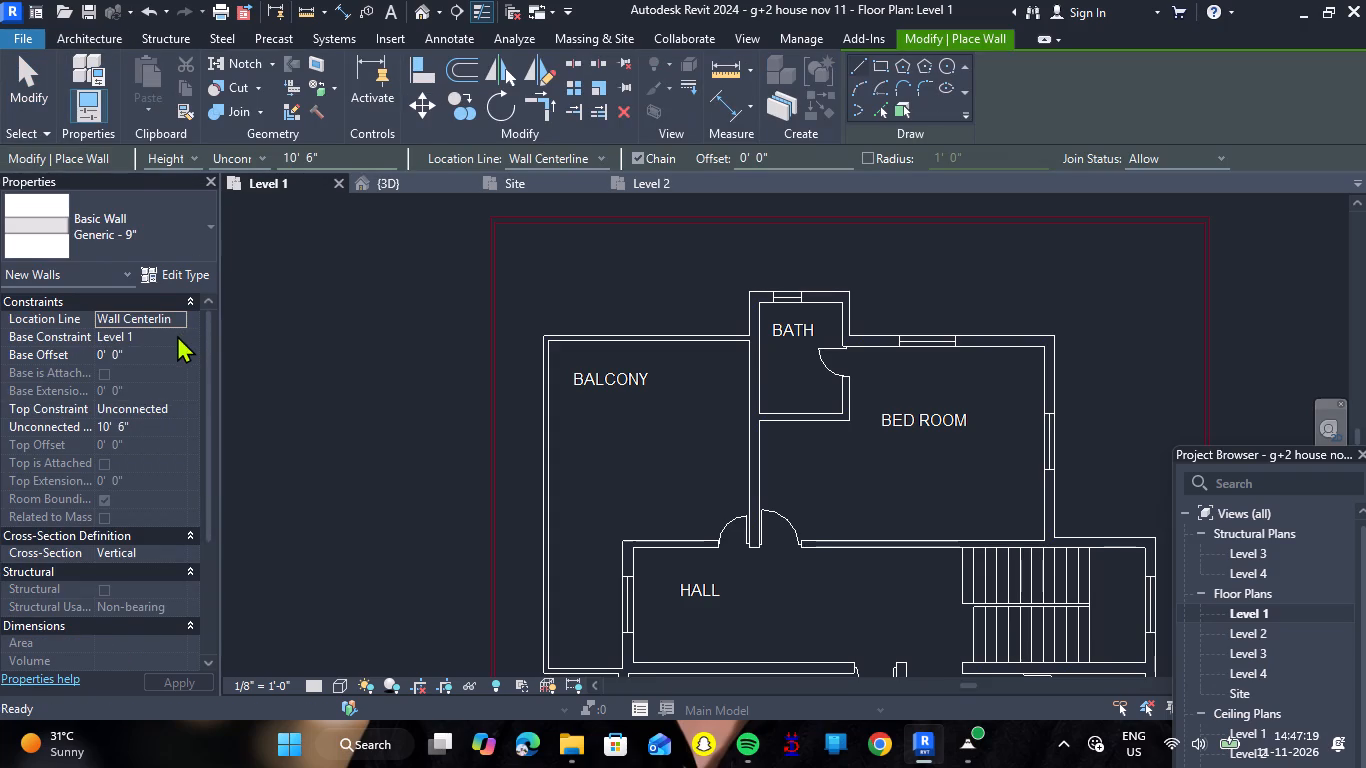
pyautogui.click(177, 335)
pyautogui.click(152, 368)
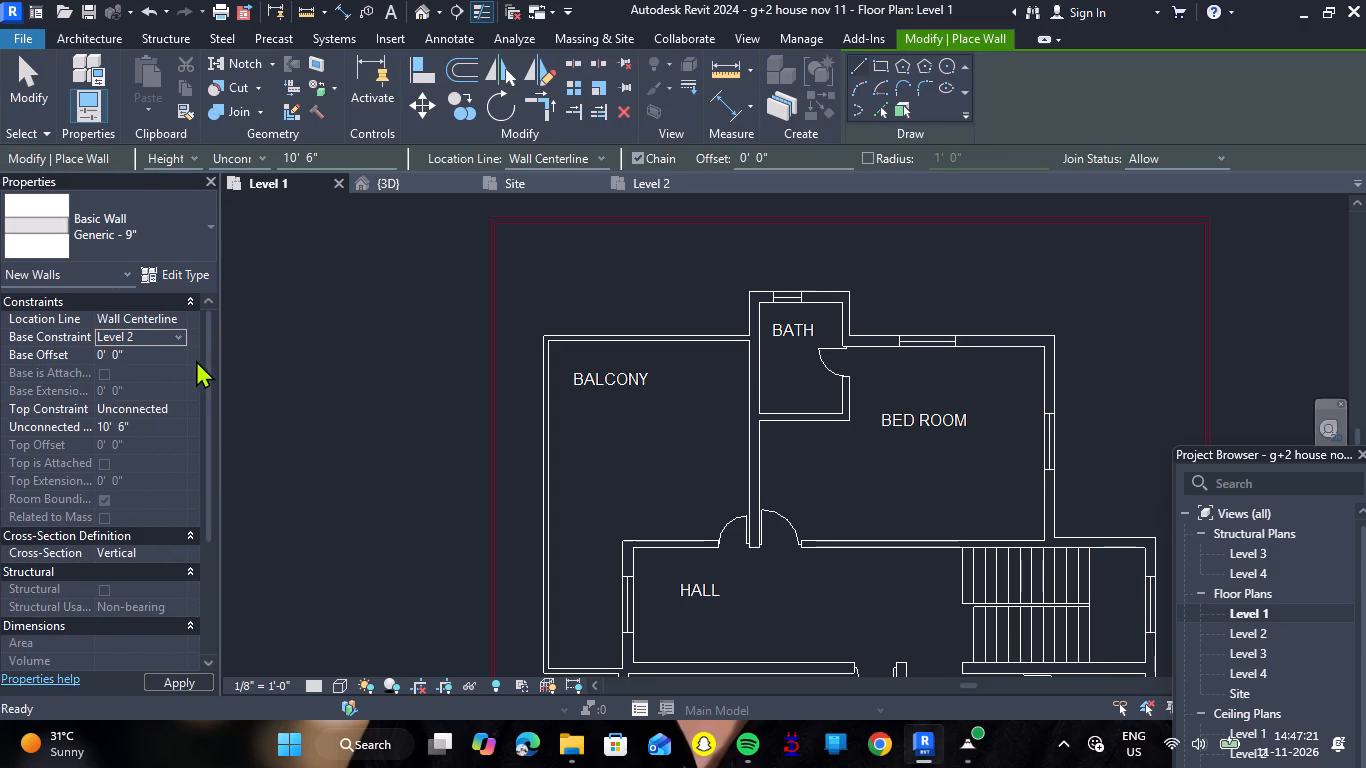
# Duplicate the Generic - 5" basic wall type and name the copy Generic - 4".
pyautogui.scroll(6, 564, 339)
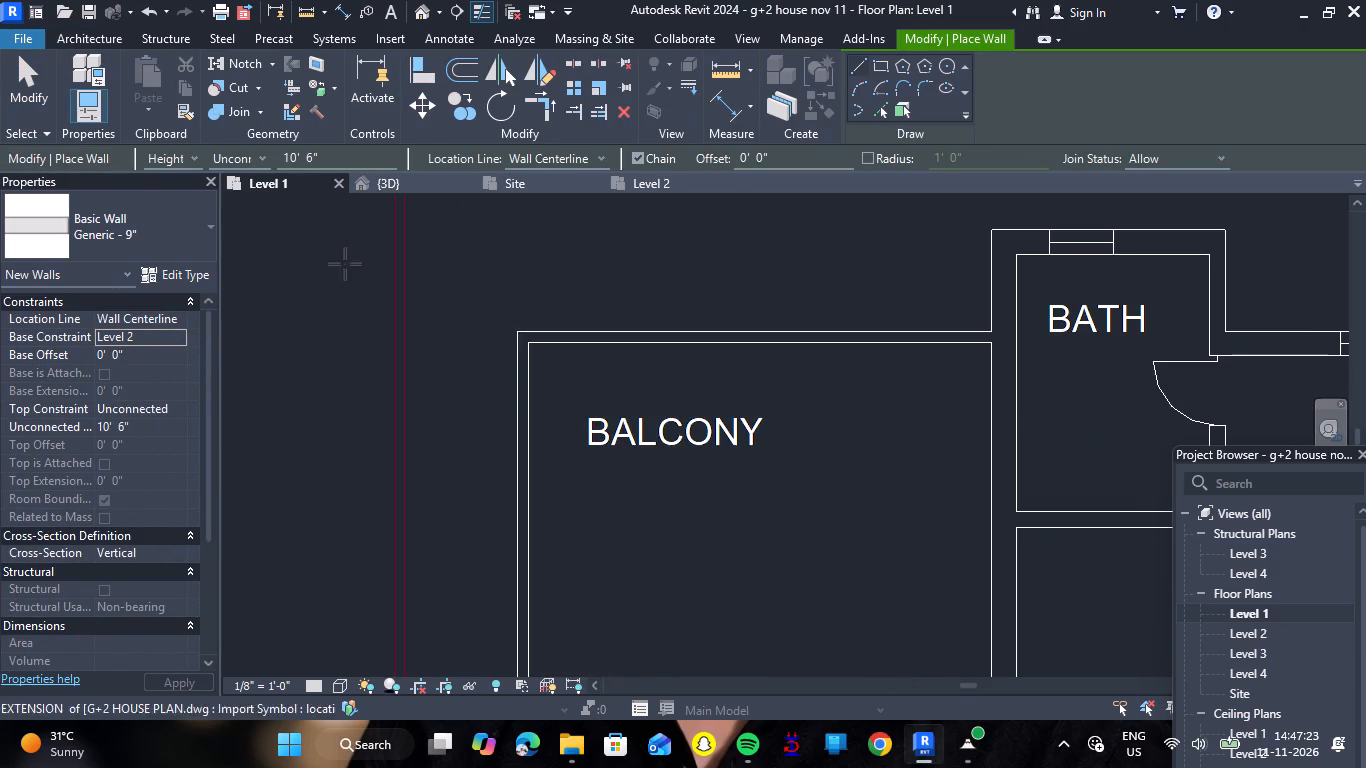
pyautogui.click(206, 221)
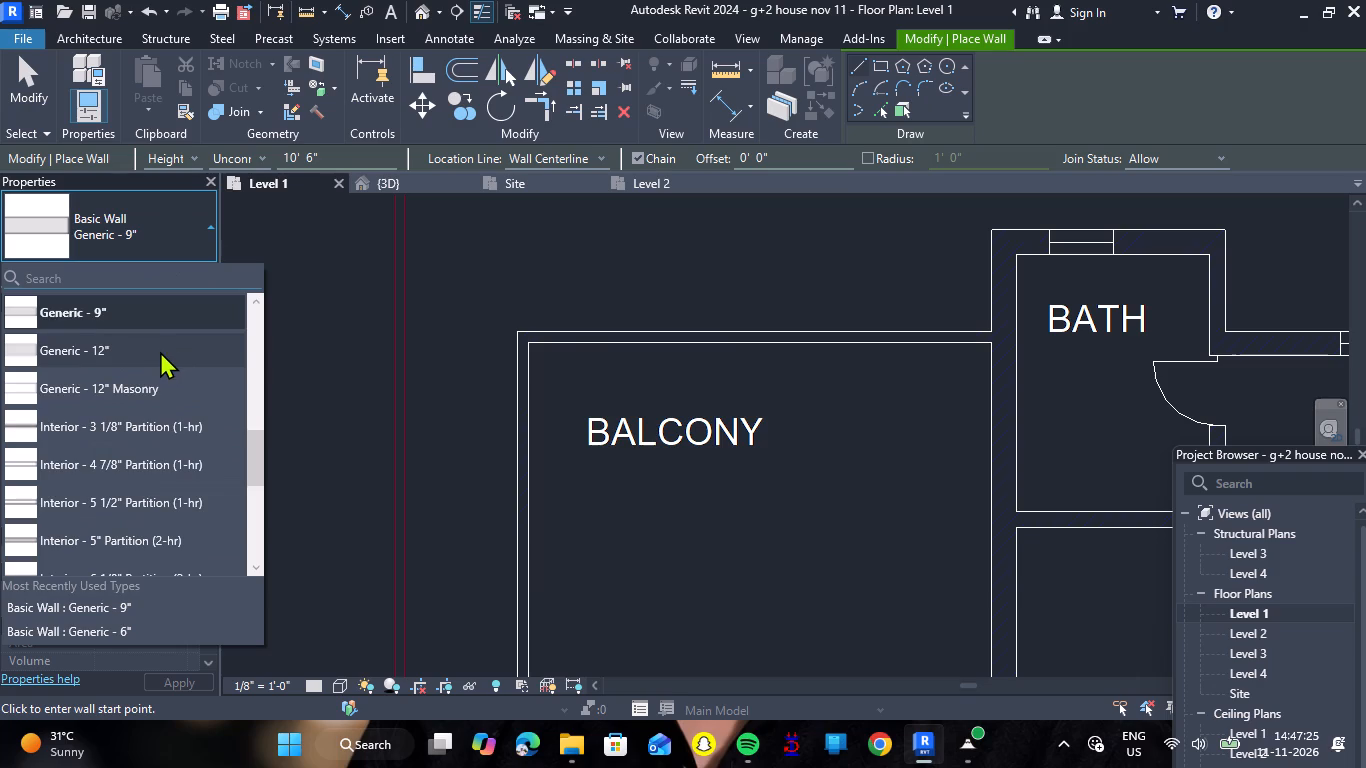
pyautogui.scroll(5, 157, 350)
pyautogui.scroll(-3, 143, 388)
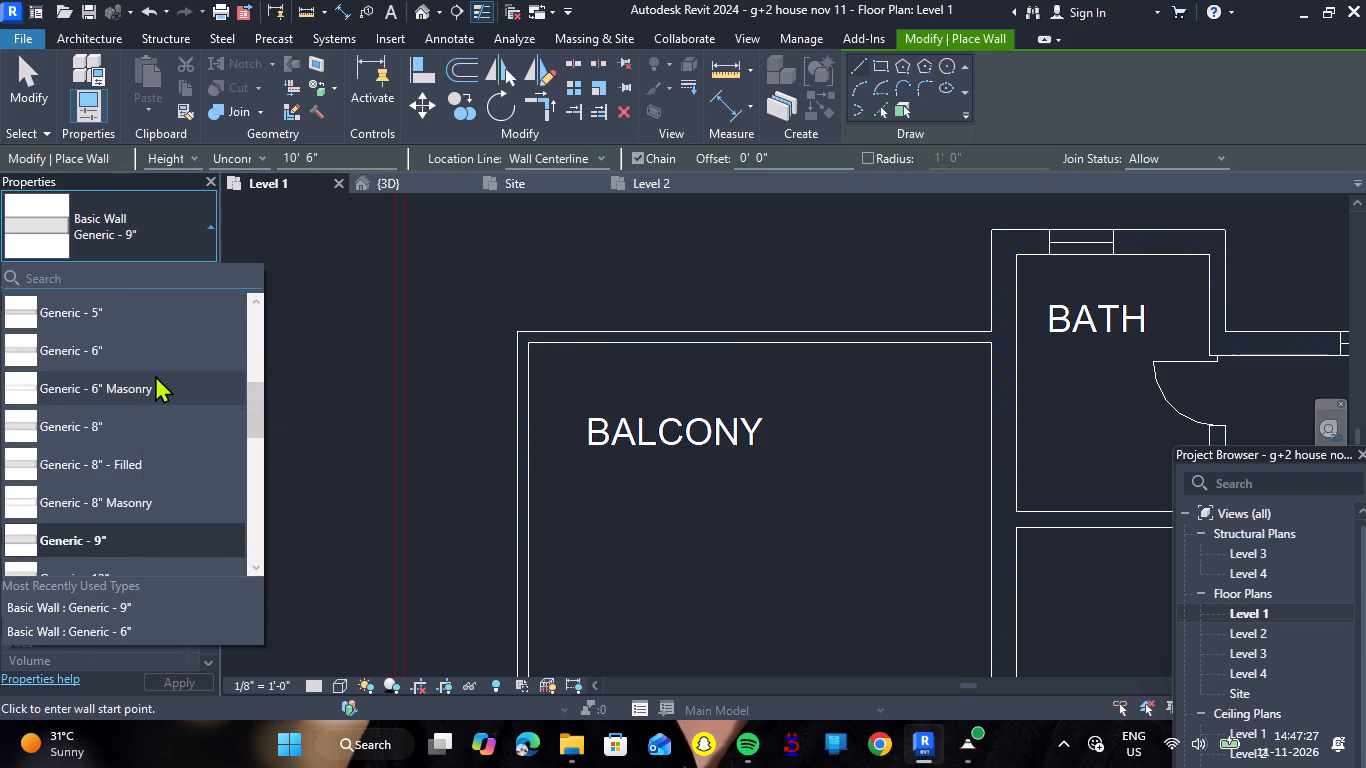
pyautogui.scroll(1, 155, 375)
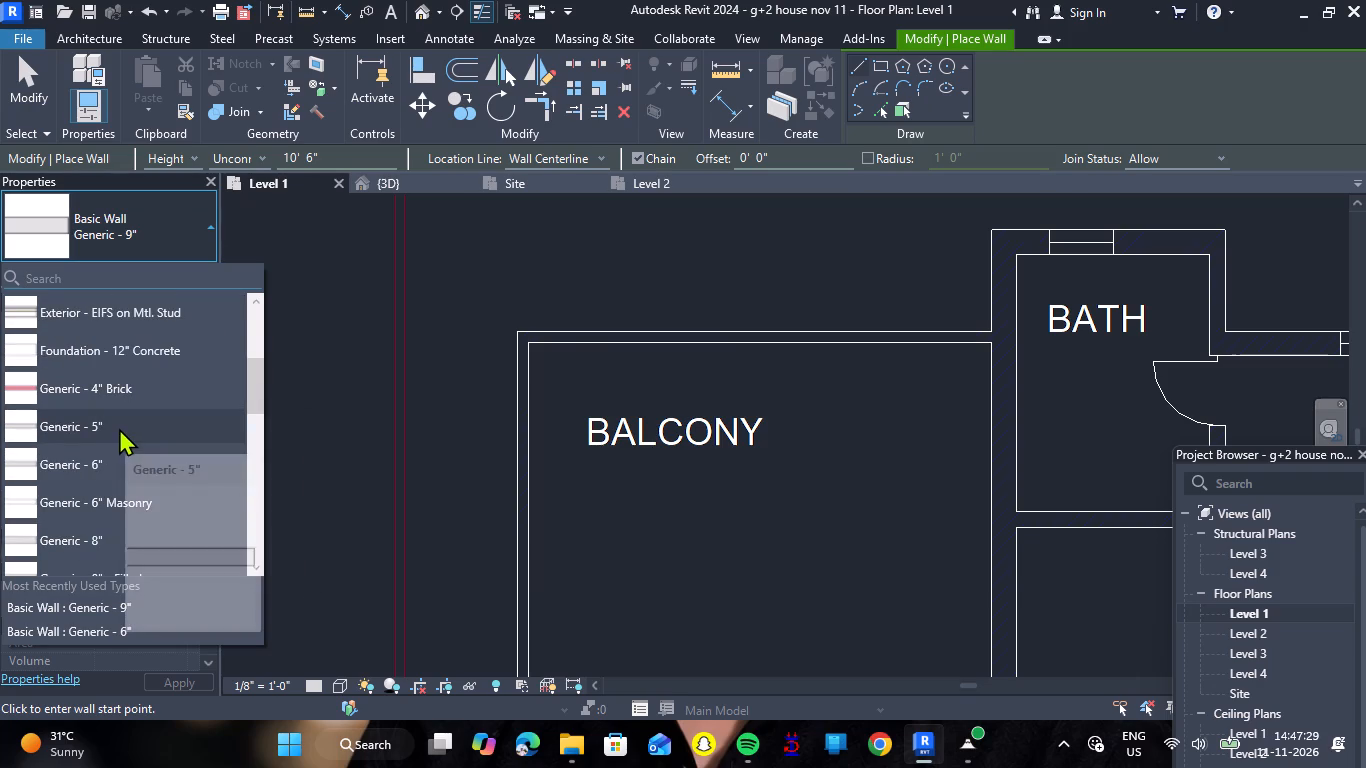
pyautogui.scroll(-3, 153, 401)
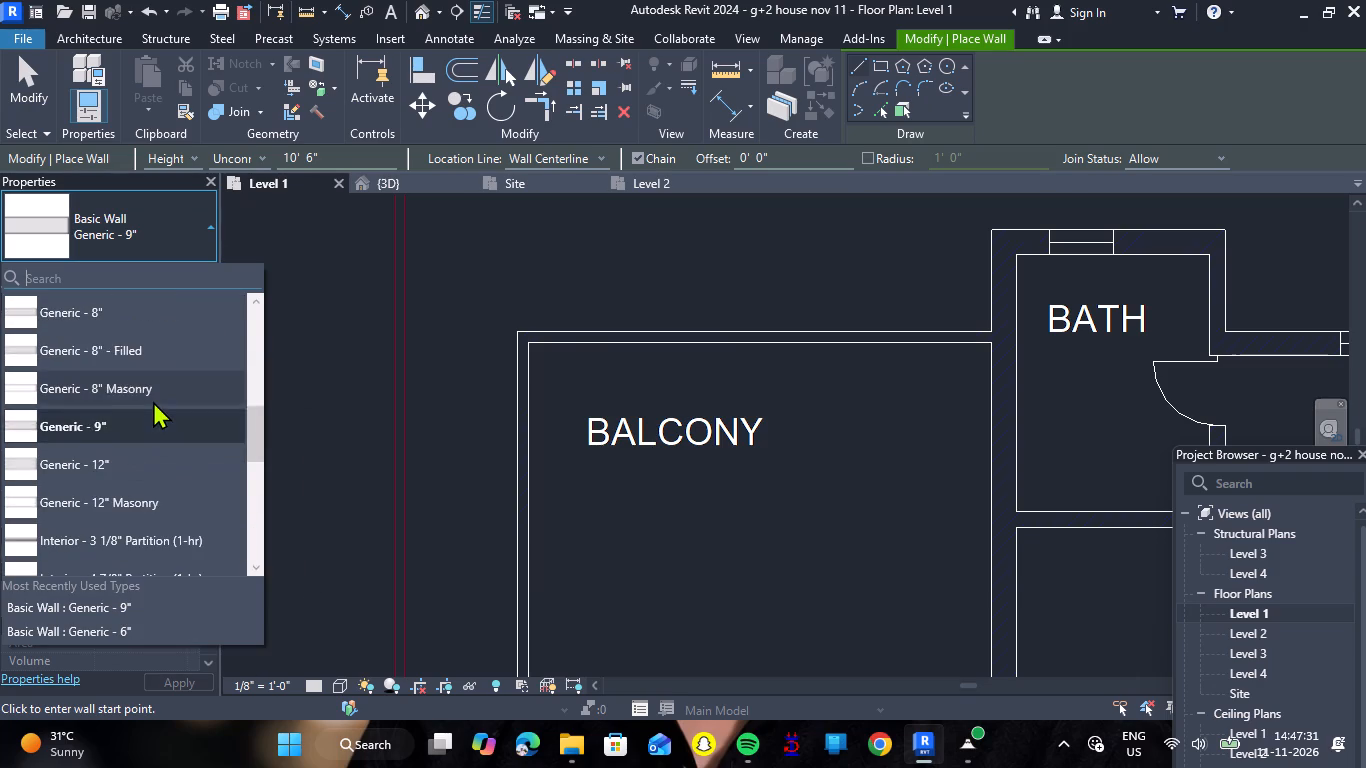
pyautogui.scroll(3, 156, 386)
pyautogui.click(159, 434)
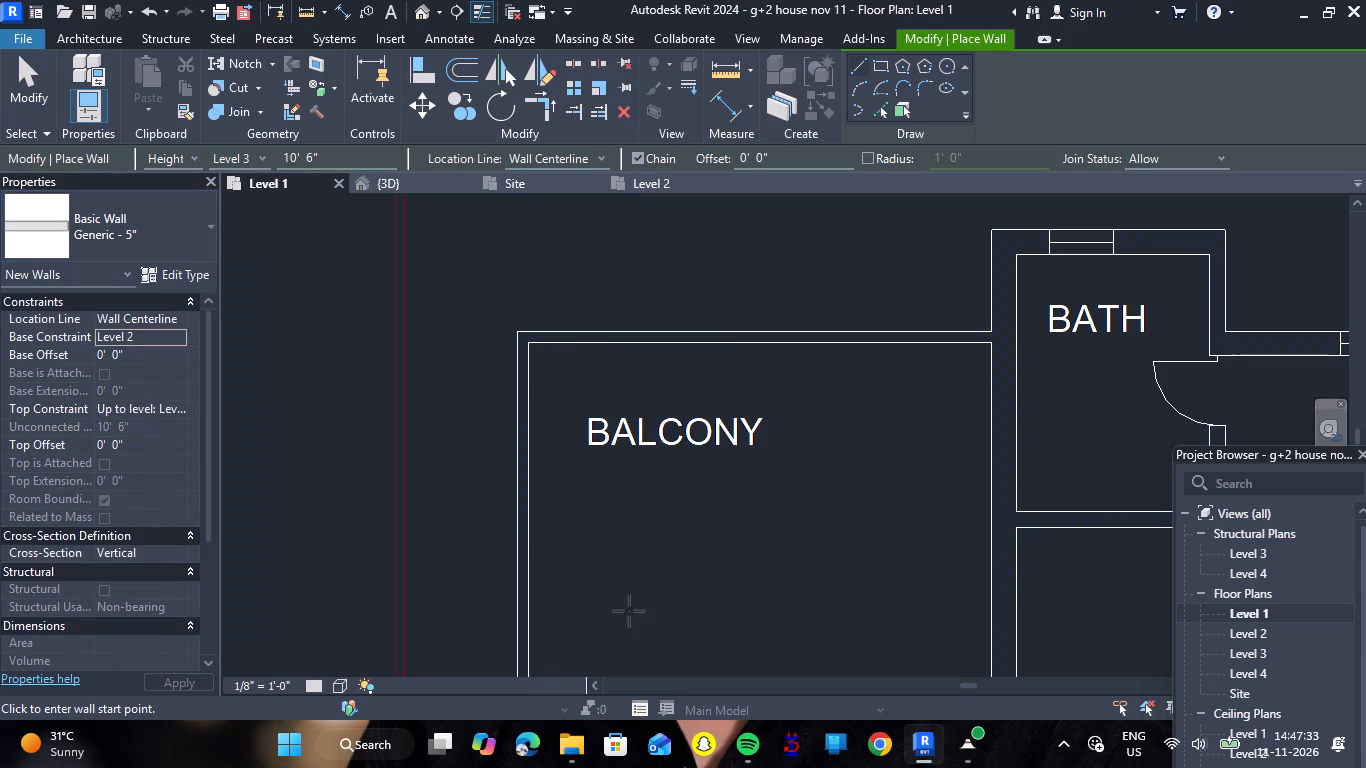
pyautogui.click(175, 285)
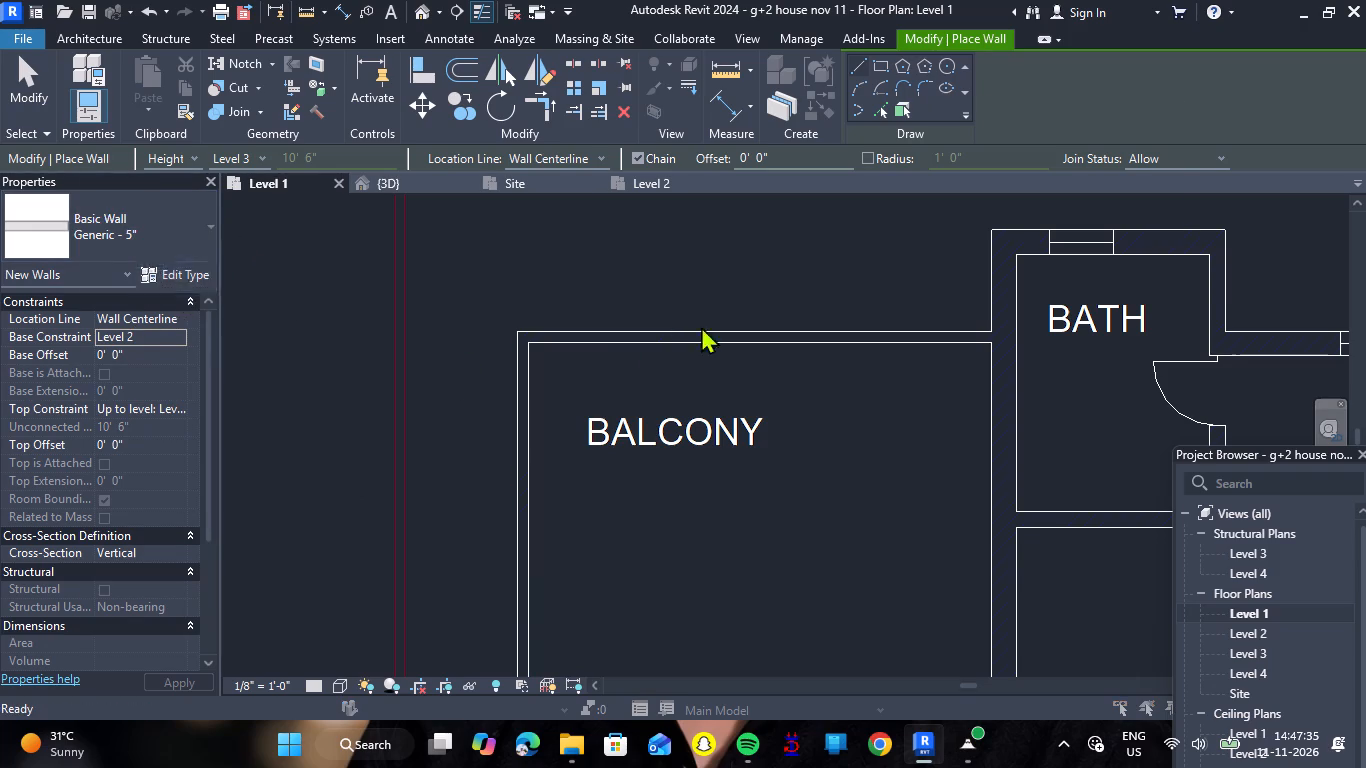
pyautogui.click(1217, 141)
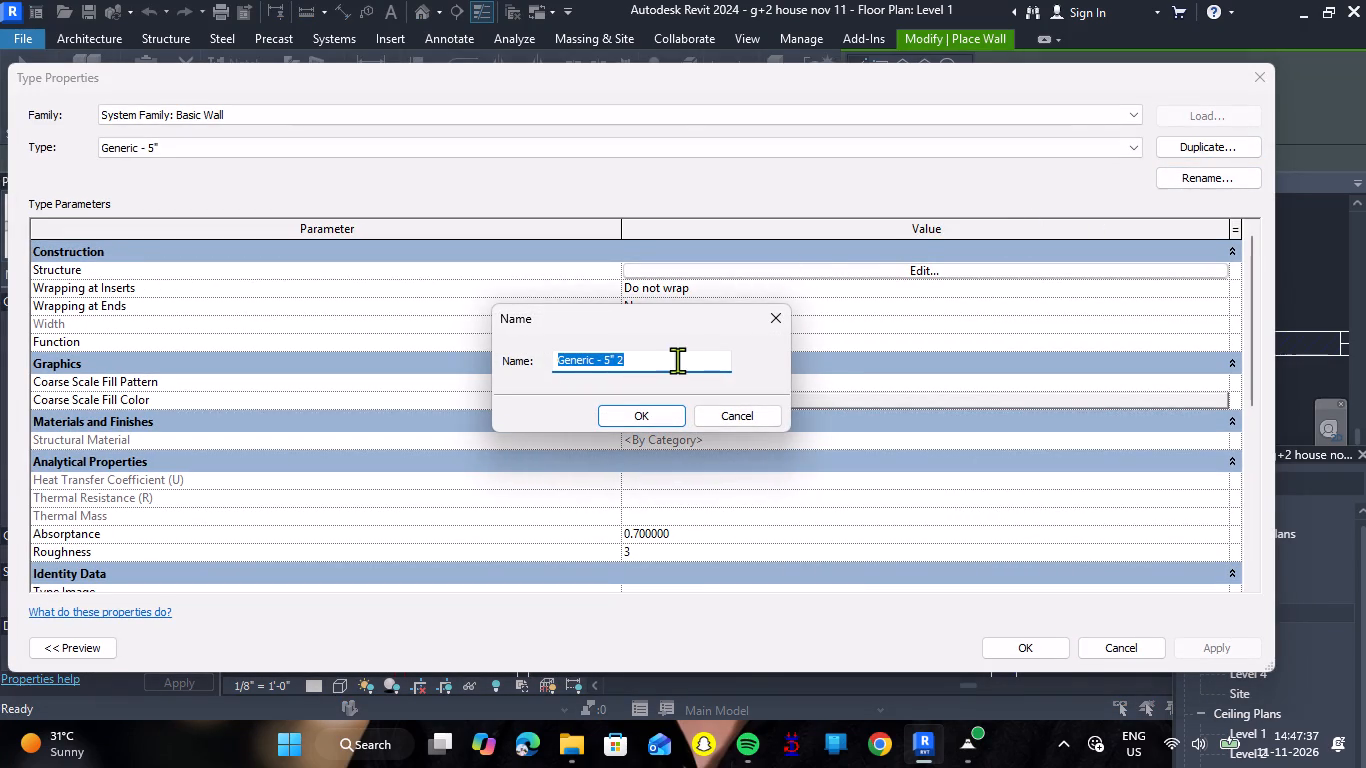
pyautogui.click(677, 360)
pyautogui.press('BackSpace')
pyautogui.press('BackSpace')
pyautogui.press('BackSpace')
pyautogui.press('BackSpace')
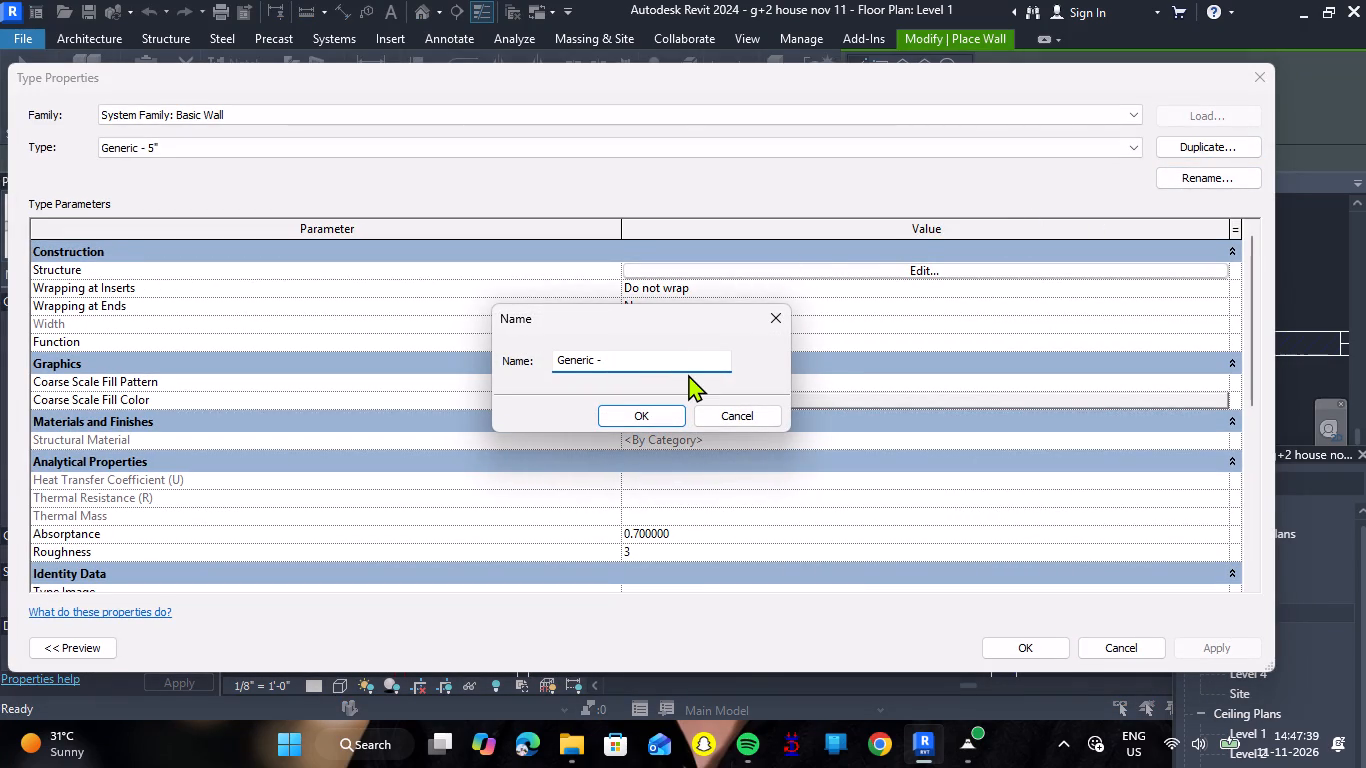
pyautogui.press('4')
pyautogui.hotkey('shift', '"')
pyautogui.press('Return')
# Set the structure layer thickness of the Generic - 4" wall type to 4".
pyautogui.click(810, 273)
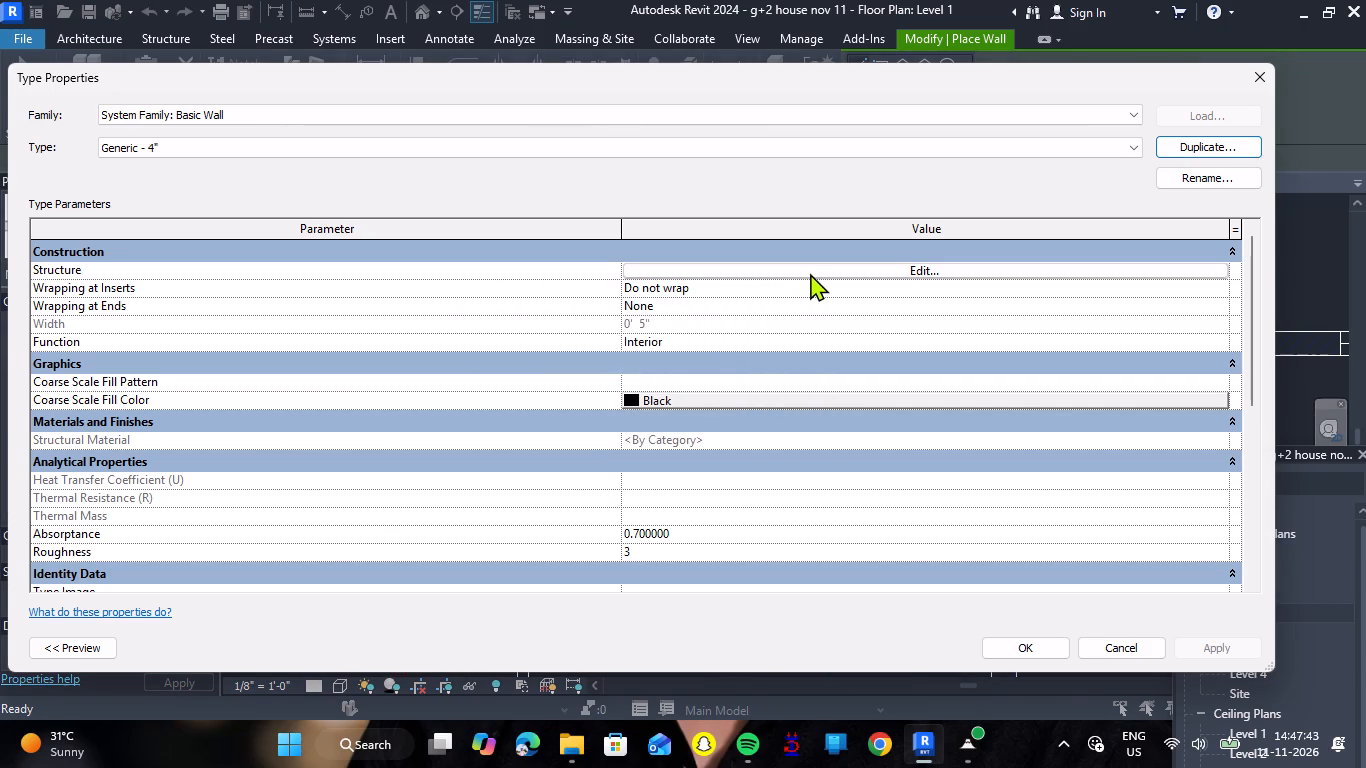
pyautogui.click(675, 268)
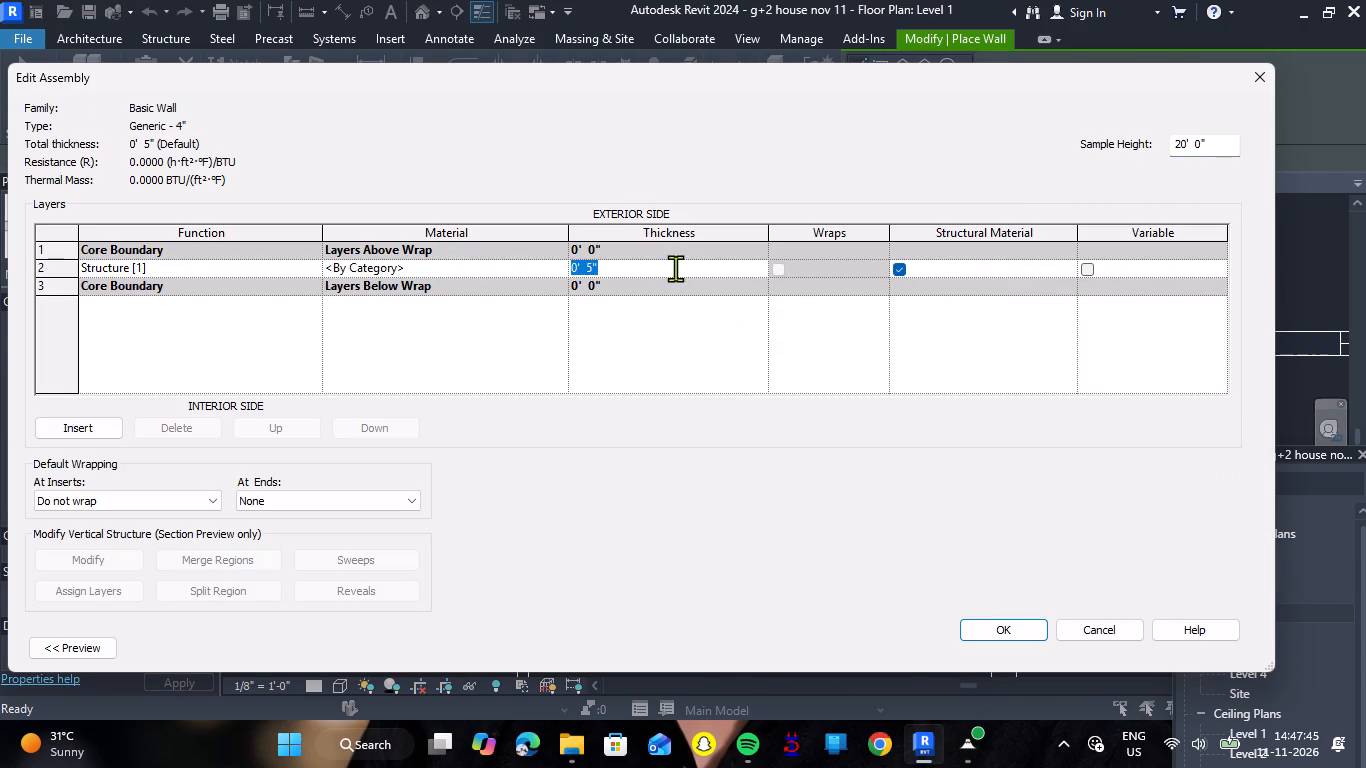
pyautogui.write('4"')
pyautogui.press('Return')
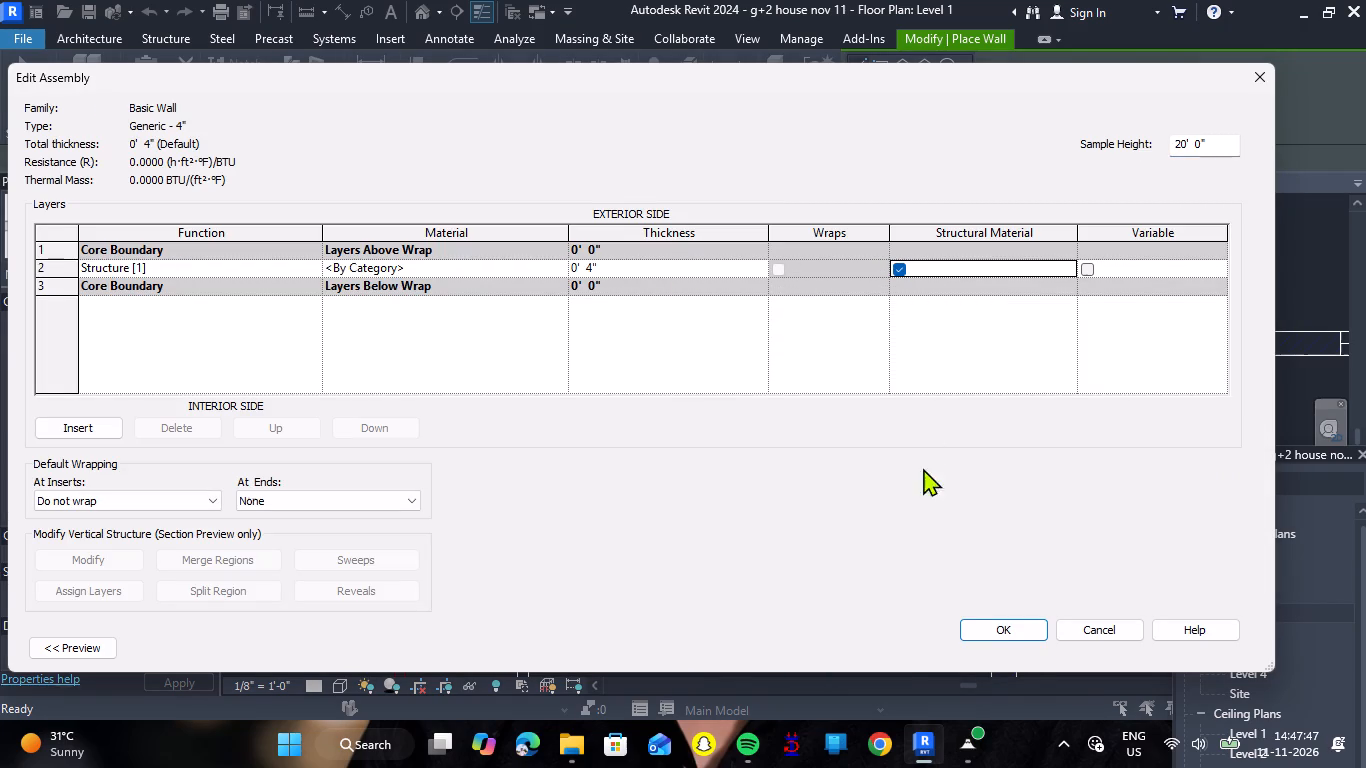
pyautogui.click(1007, 625)
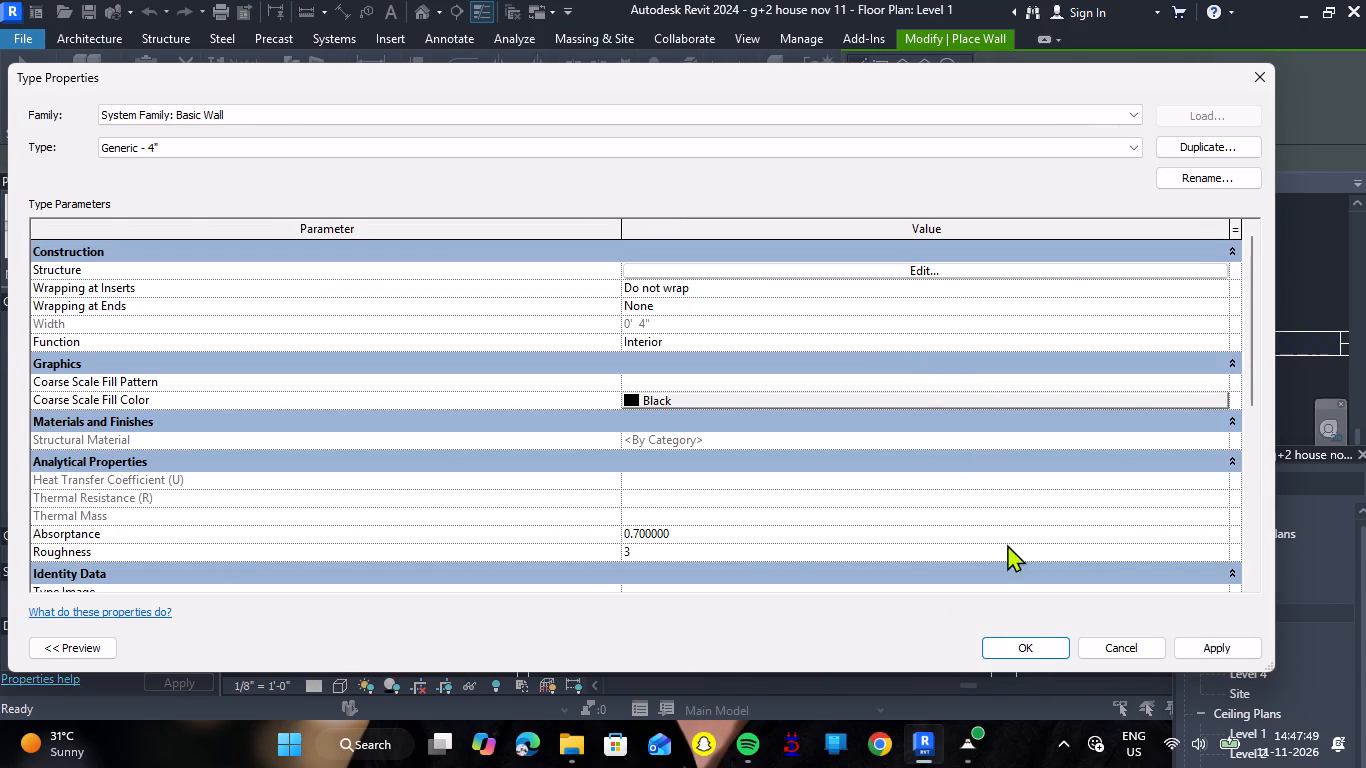
pyautogui.click(1017, 654)
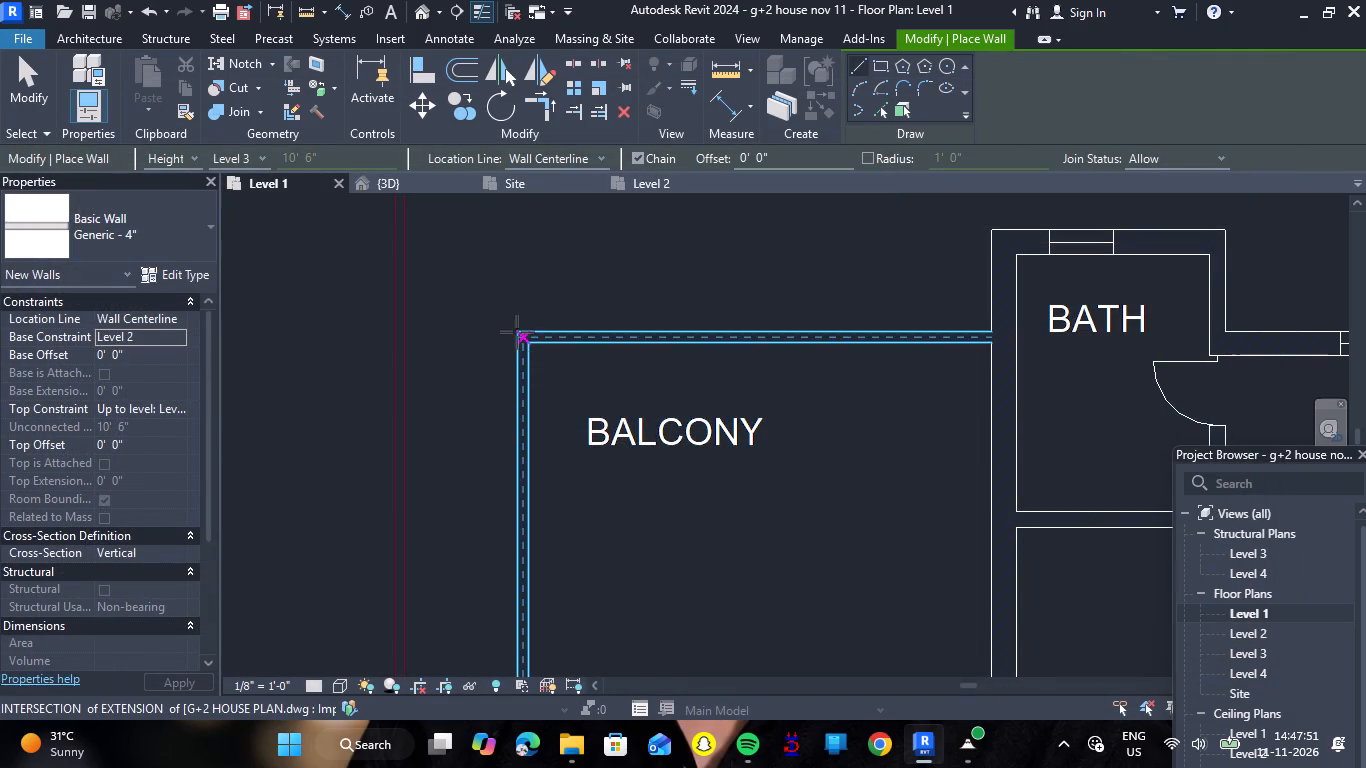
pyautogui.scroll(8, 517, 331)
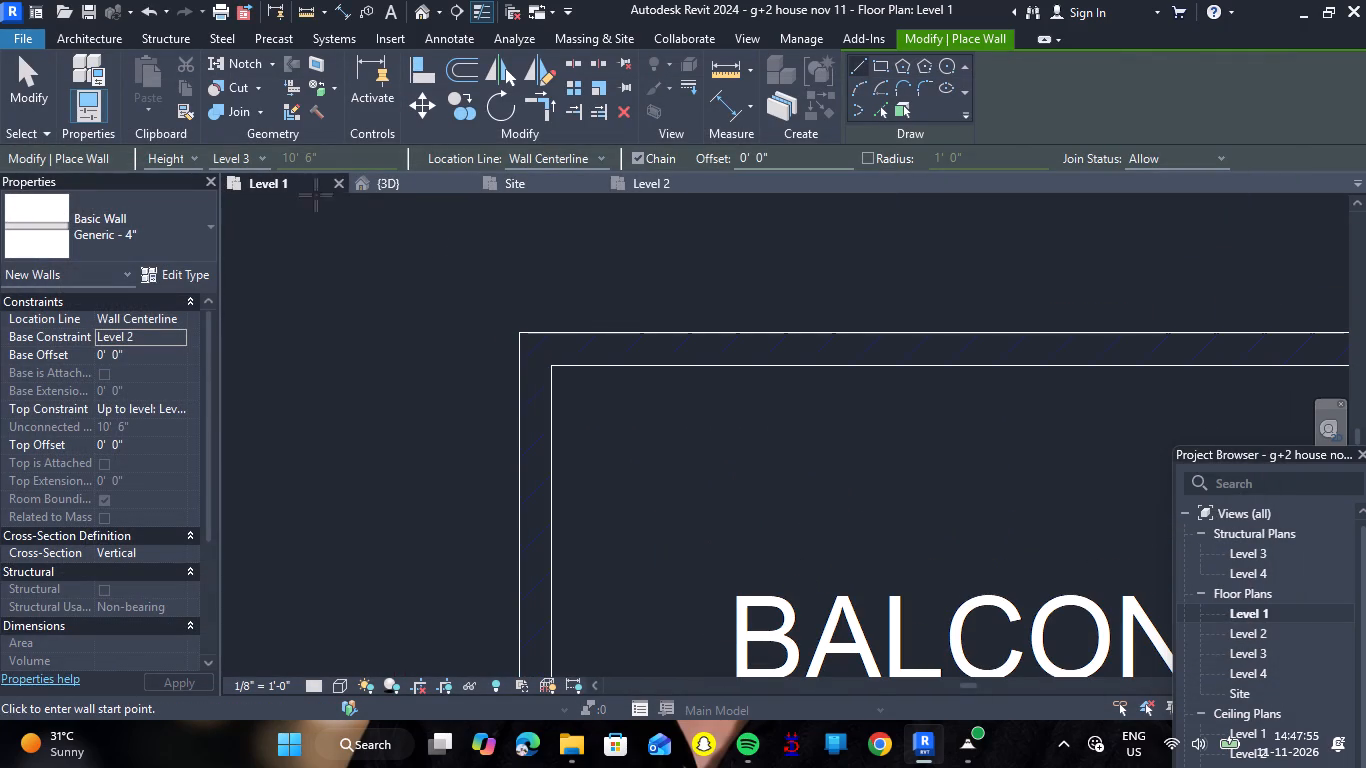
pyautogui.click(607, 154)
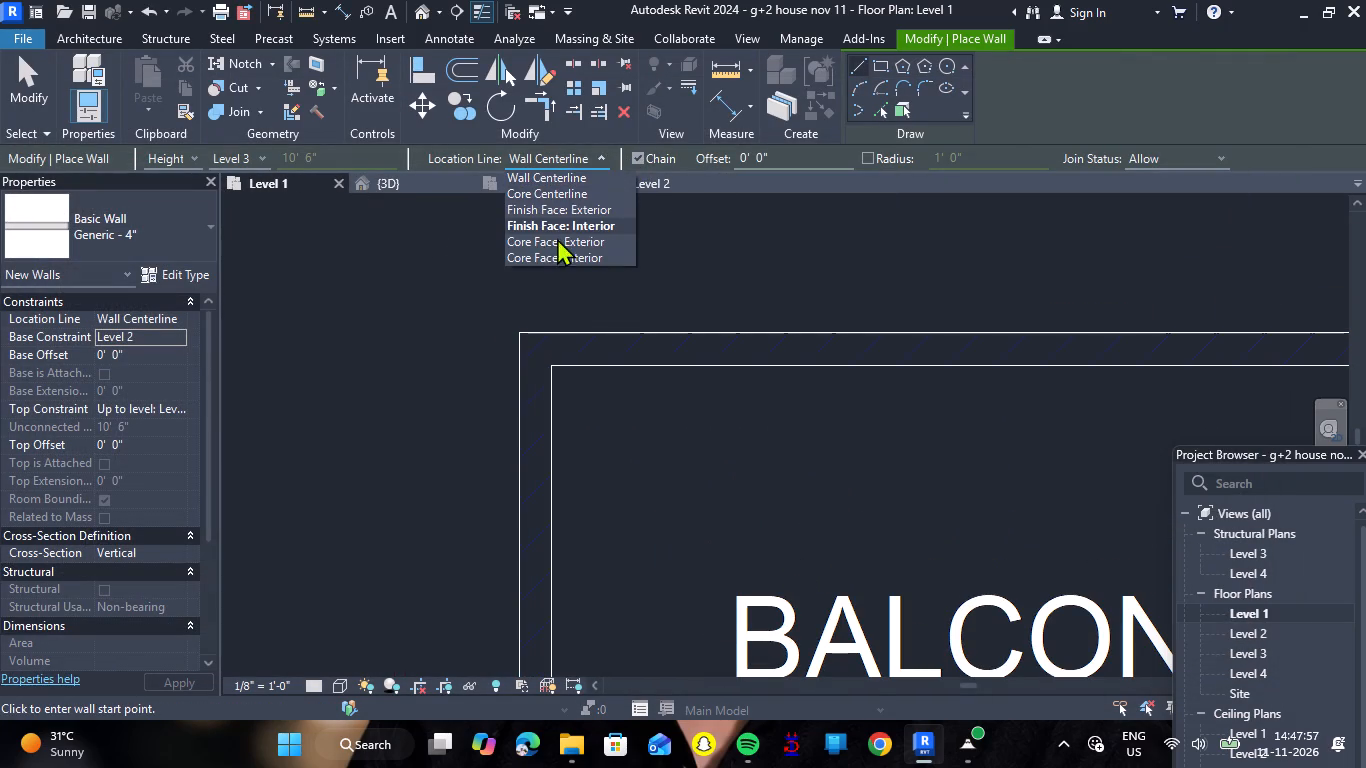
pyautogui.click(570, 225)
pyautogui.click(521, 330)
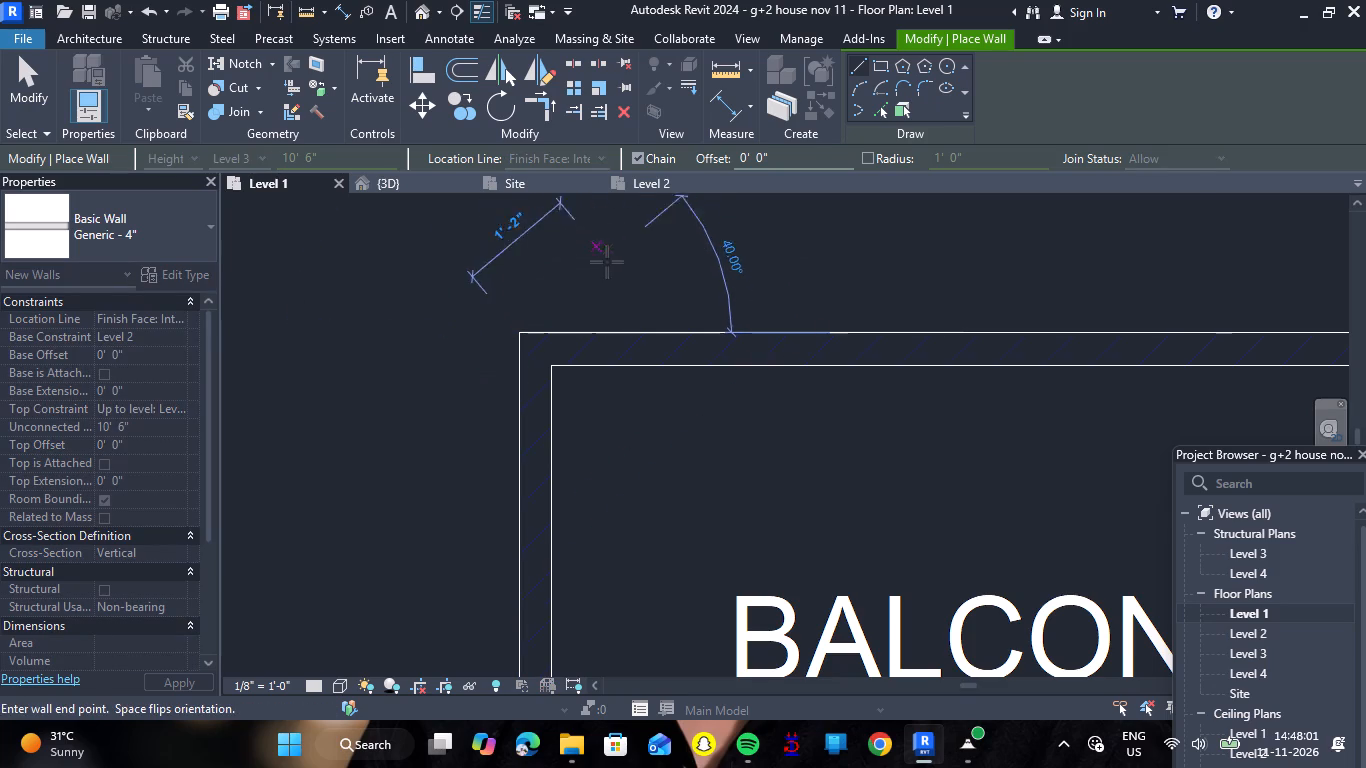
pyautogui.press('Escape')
# Draw a Generic - 4" wall about 15' 6" long along the balcony's upper edge up to the bath, with location line Wall Centerline.
pyautogui.click(567, 162)
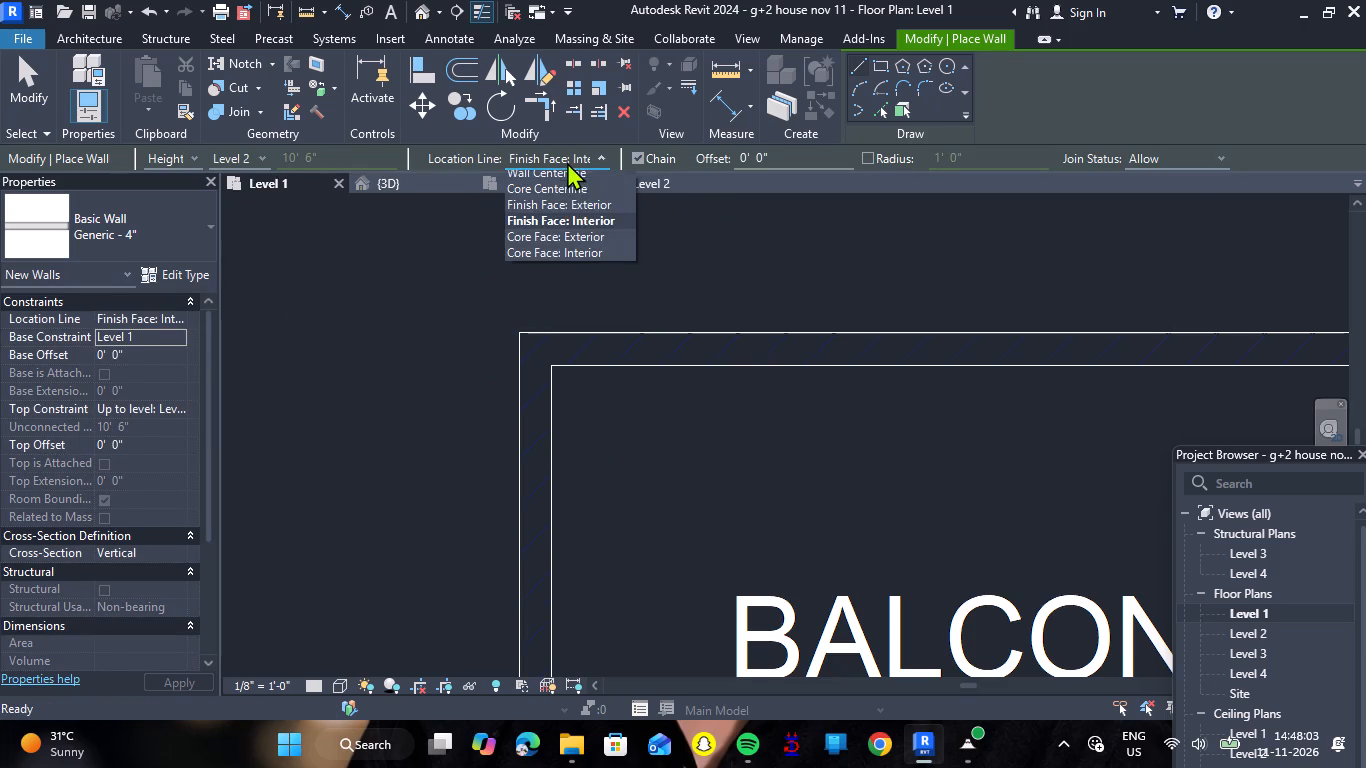
pyautogui.click(573, 180)
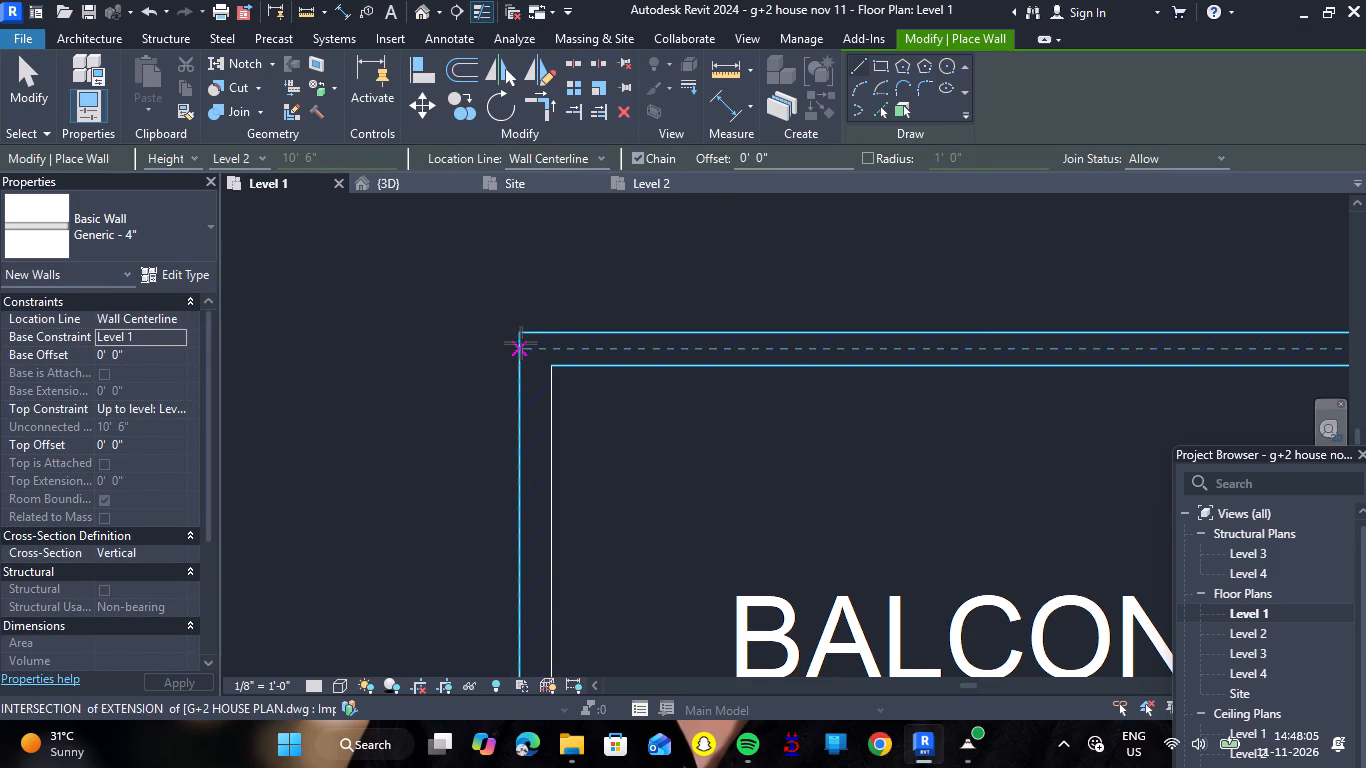
pyautogui.click(521, 343)
pyautogui.scroll(-12, 802, 344)
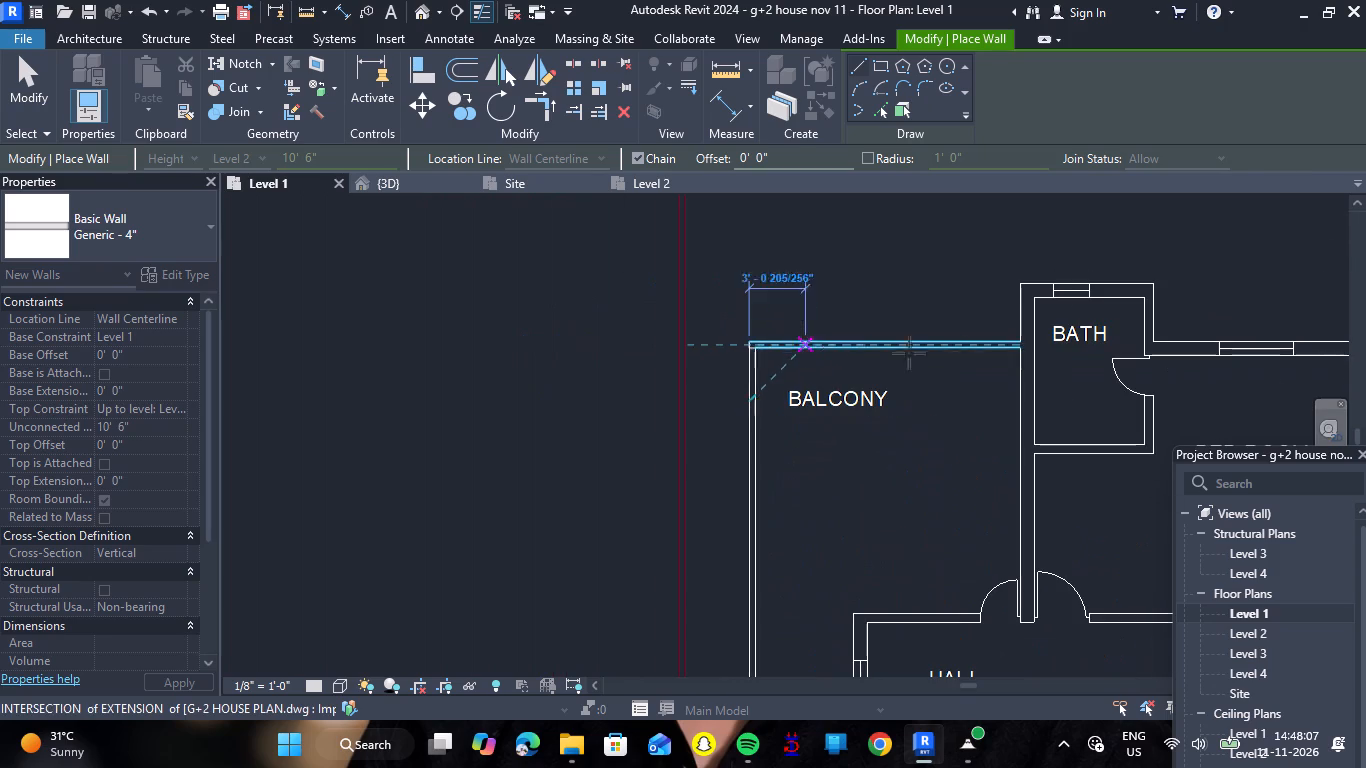
pyautogui.scroll(9, 1012, 343)
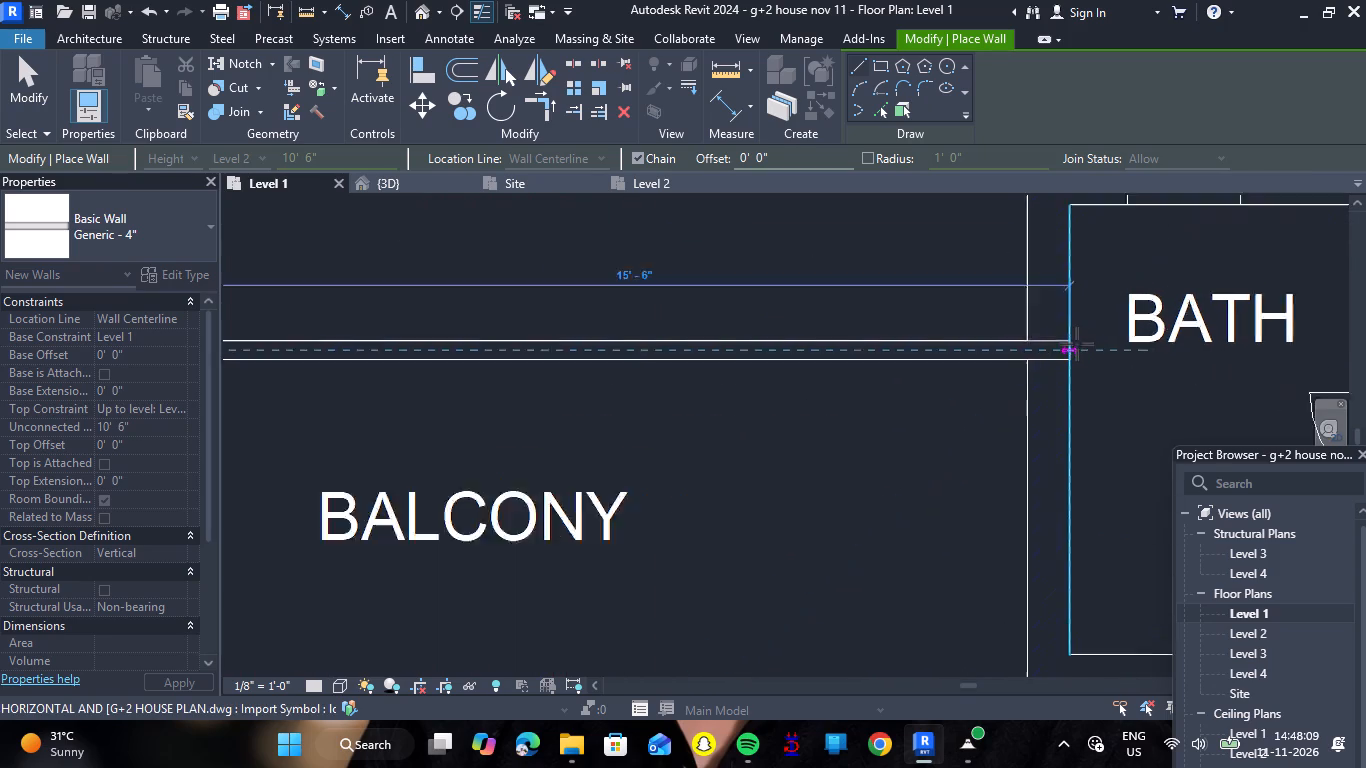
pyautogui.scroll(10, 1077, 344)
pyautogui.click(1053, 354)
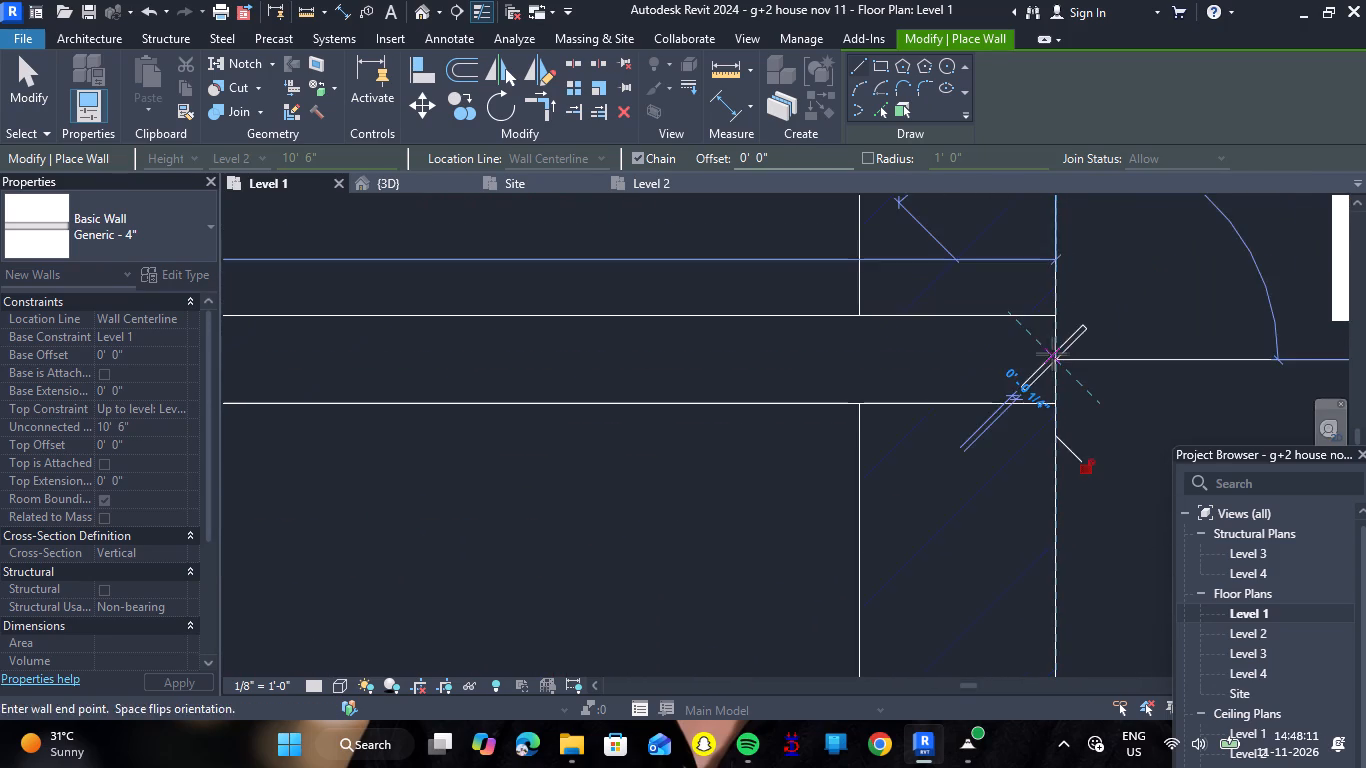
pyautogui.press('Escape')
# Draw a Generic - 4" wall along the balcony's long outer side, from its lower outer corner up to the upper balcony wall's centerline.
pyautogui.scroll(-14, 994, 386)
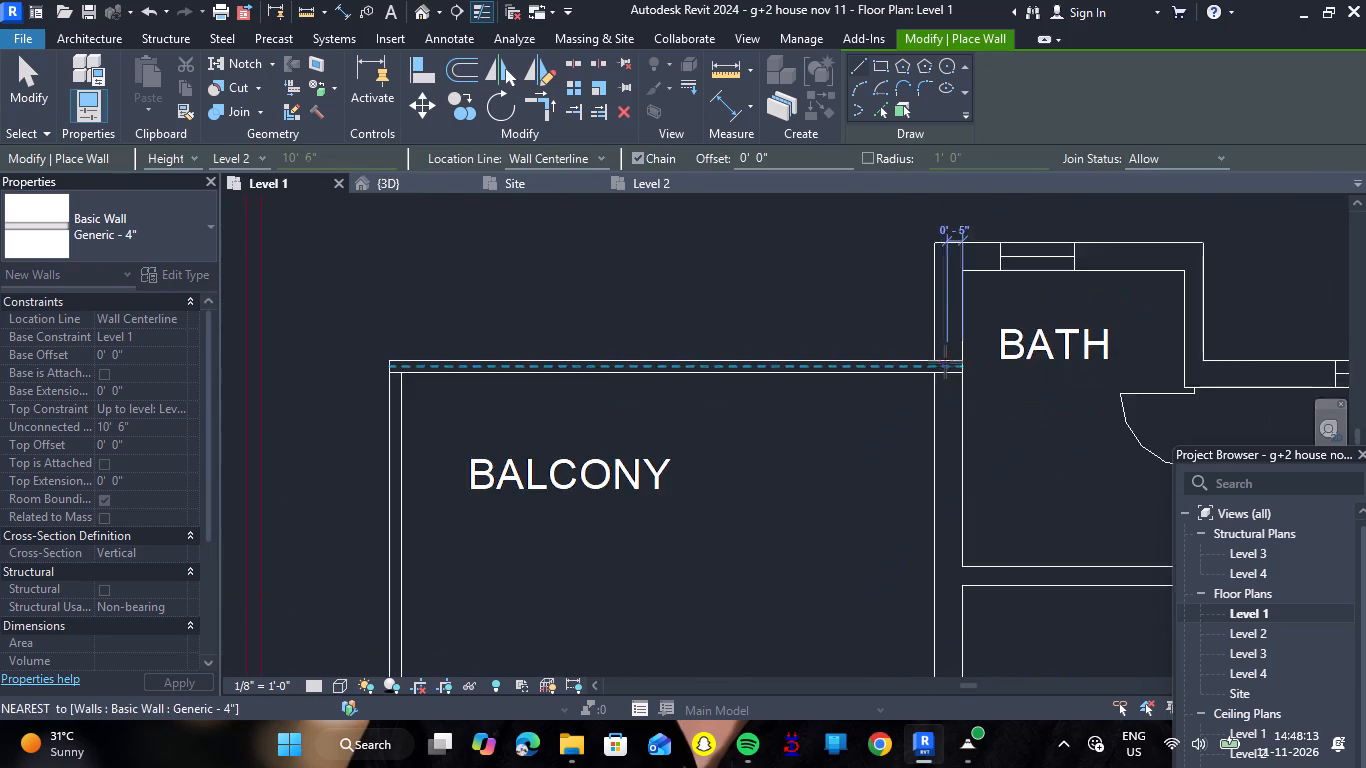
pyautogui.scroll(-6, 941, 355)
pyautogui.scroll(-5, 747, 367)
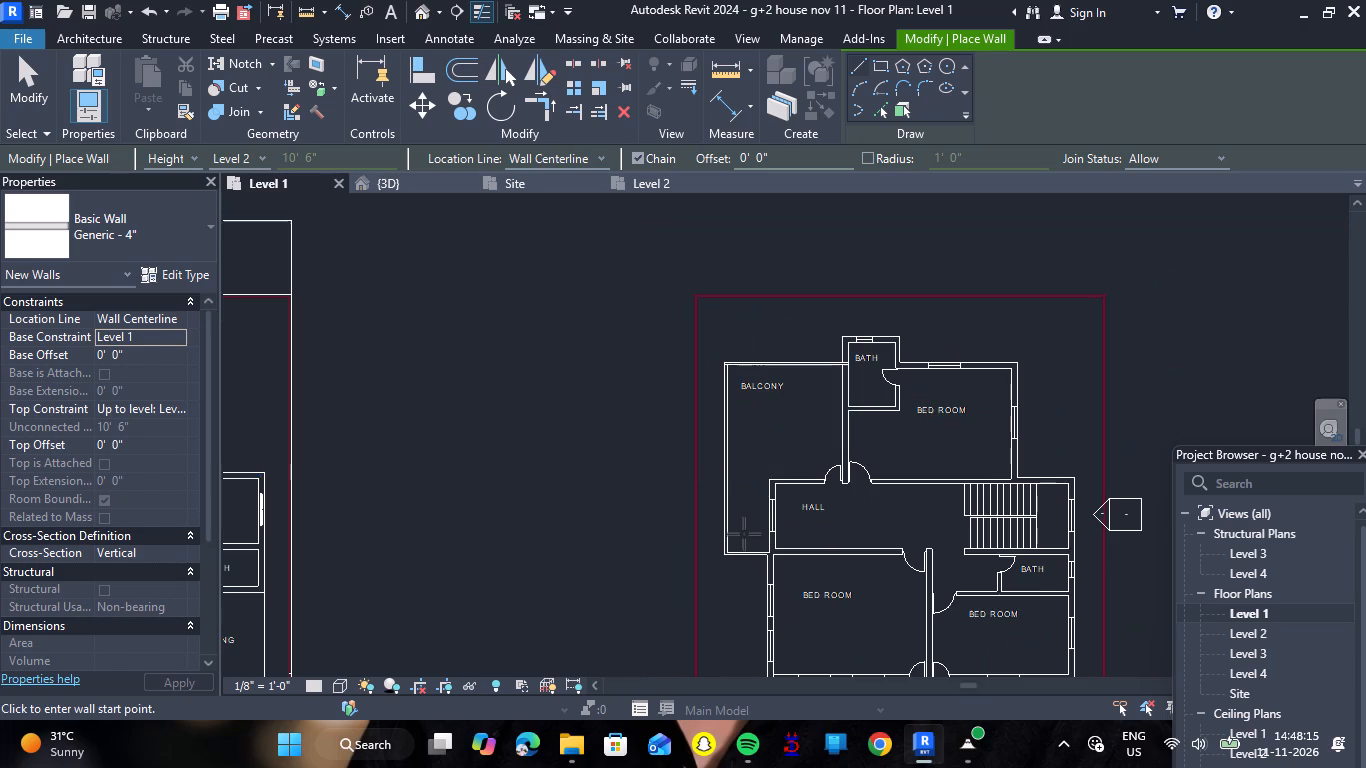
pyautogui.scroll(15, 748, 547)
pyautogui.scroll(2, 851, 568)
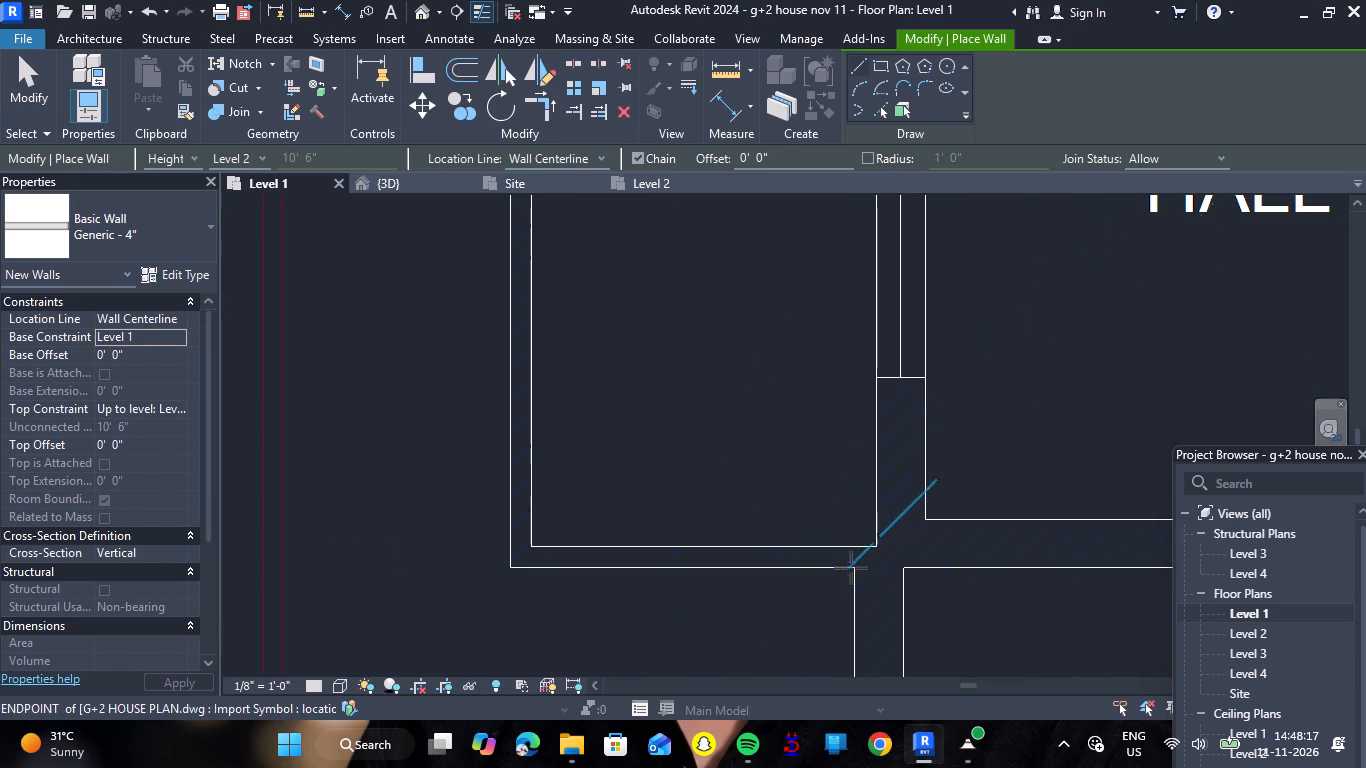
pyautogui.scroll(4, 851, 568)
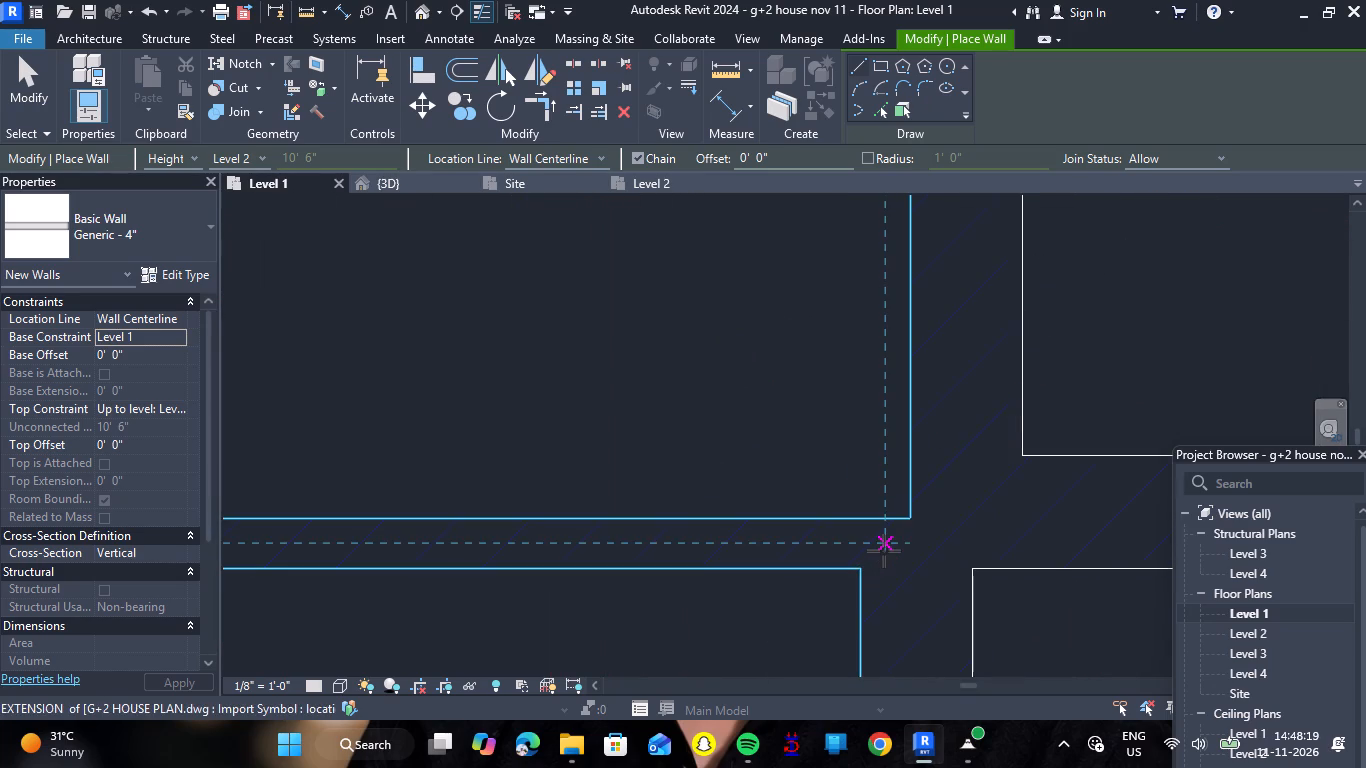
pyautogui.scroll(-9, 884, 550)
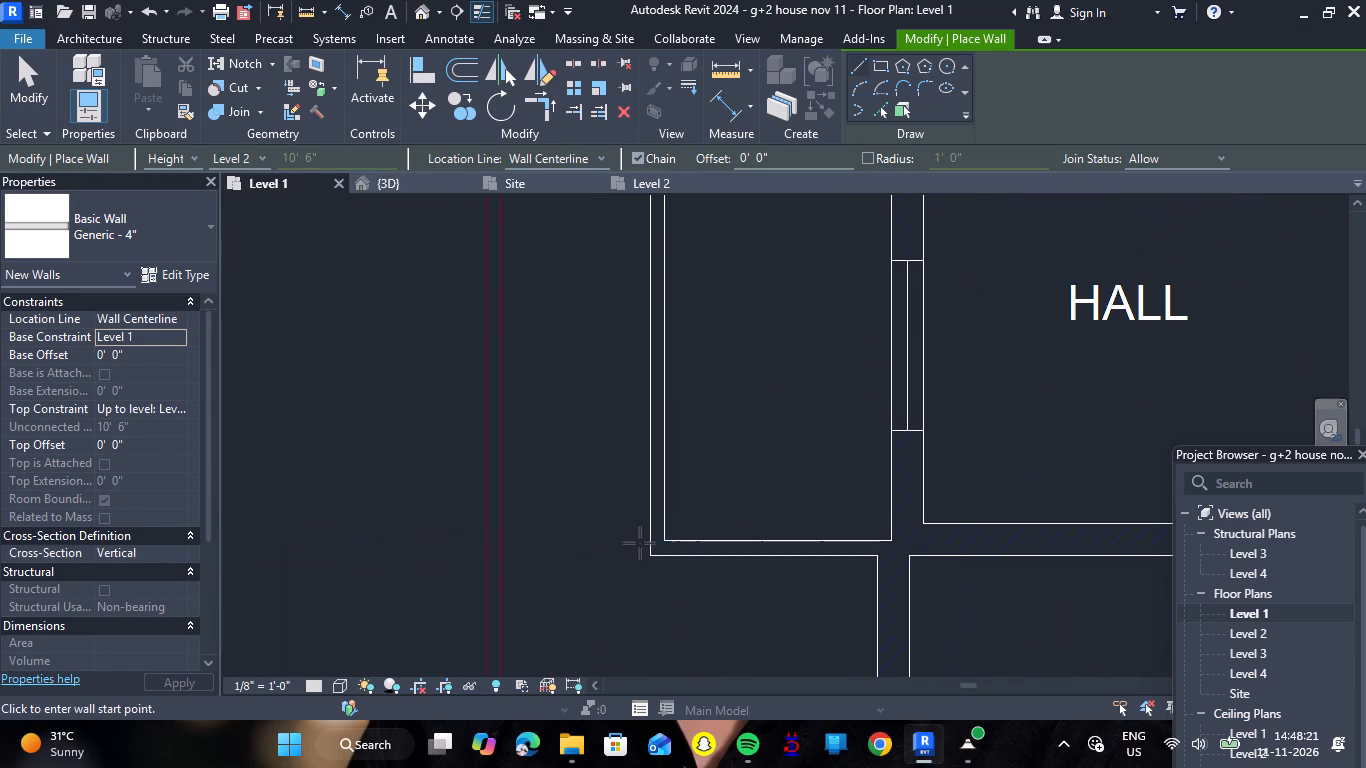
pyautogui.scroll(7, 640, 543)
pyautogui.click(687, 571)
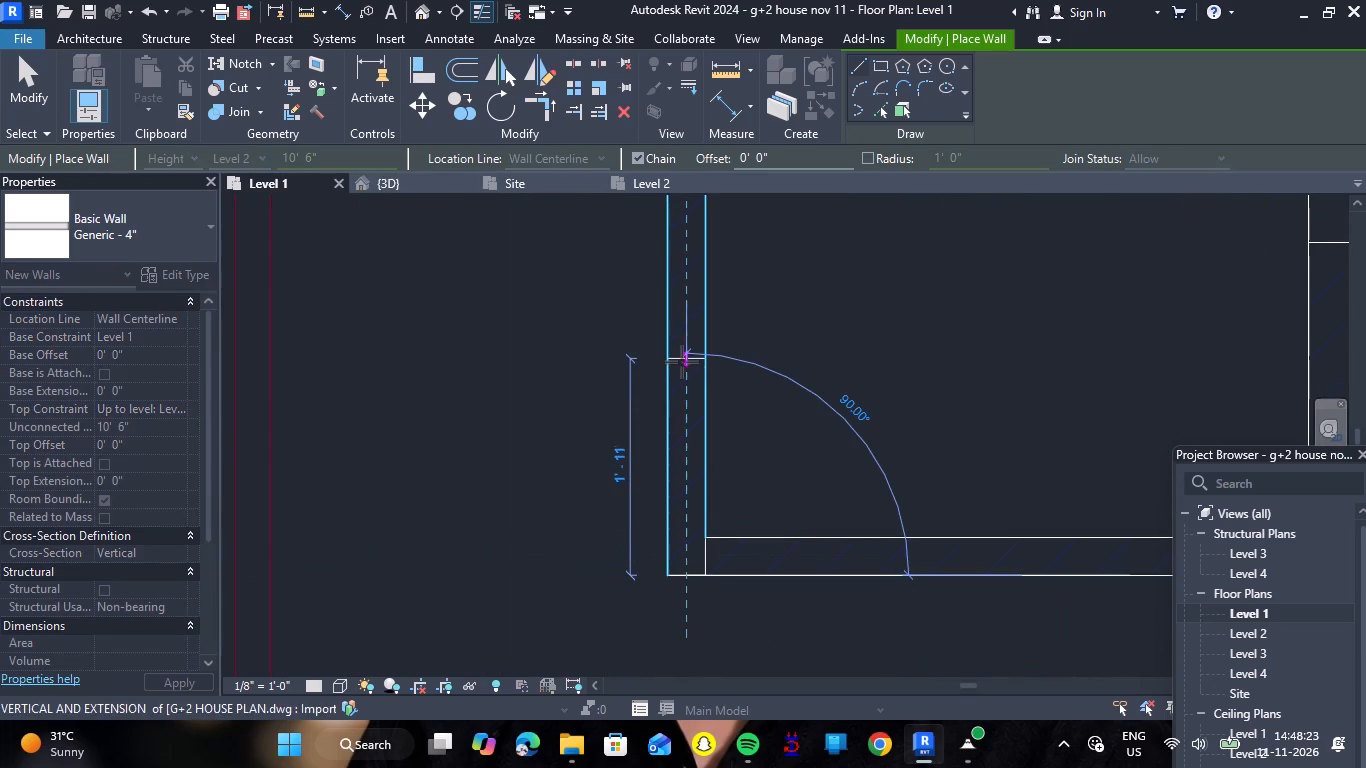
pyautogui.scroll(-16, 673, 510)
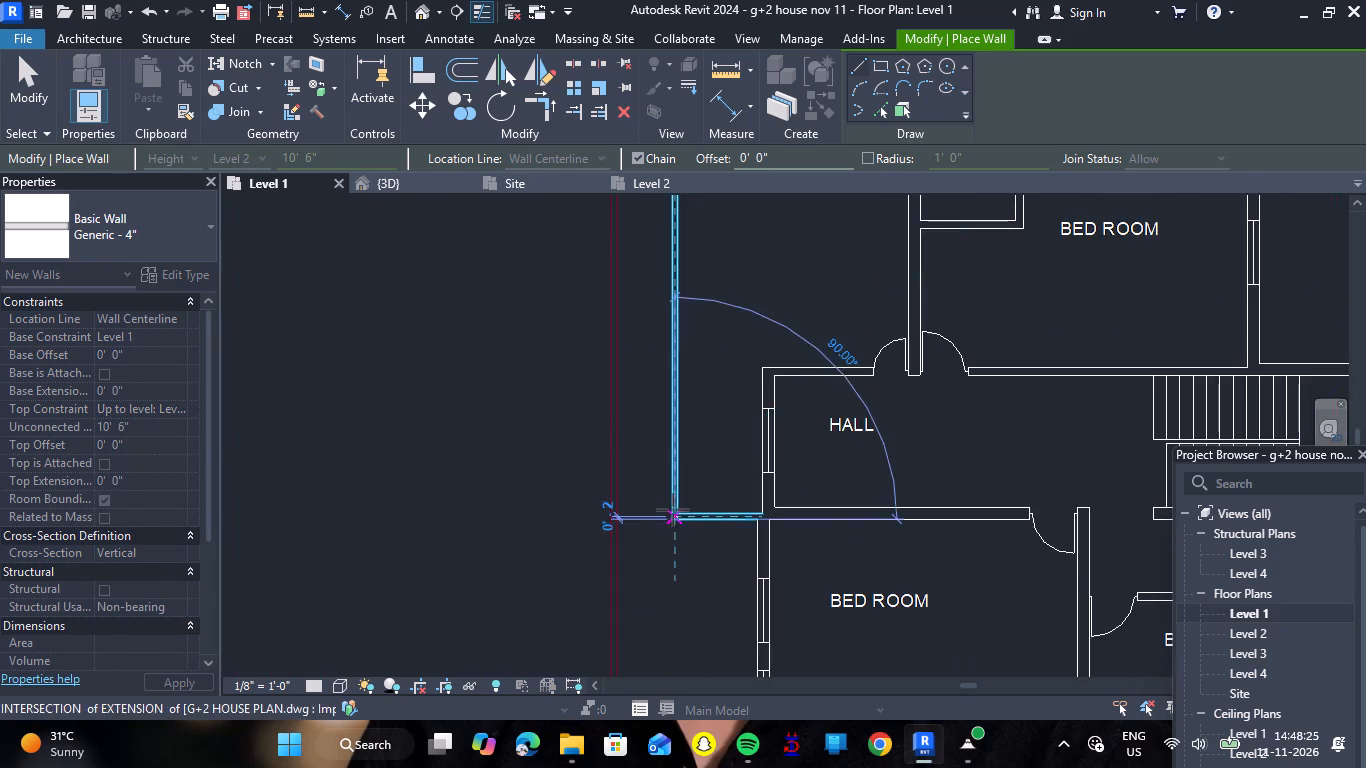
pyautogui.scroll(-4, 673, 510)
pyautogui.scroll(10, 678, 331)
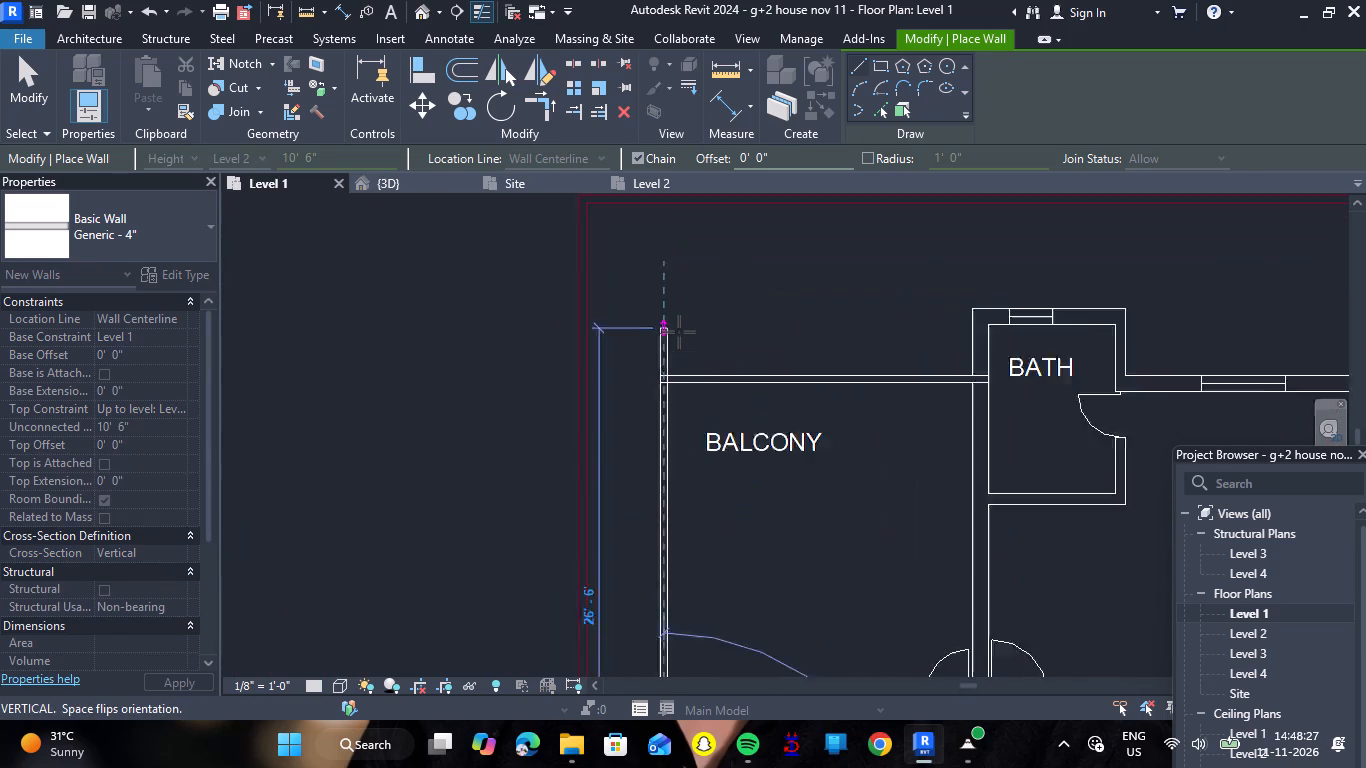
pyautogui.scroll(3, 679, 332)
pyautogui.scroll(13, 629, 440)
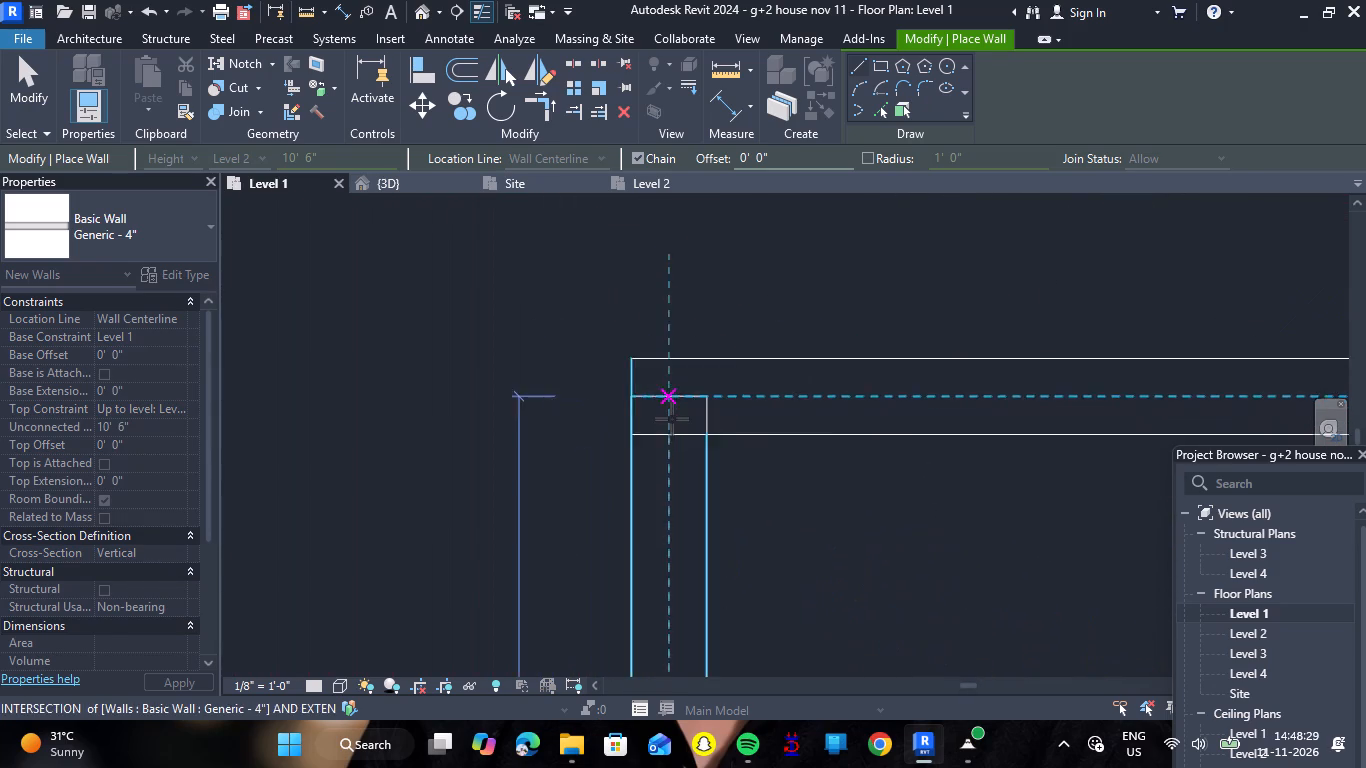
pyautogui.scroll(6, 673, 419)
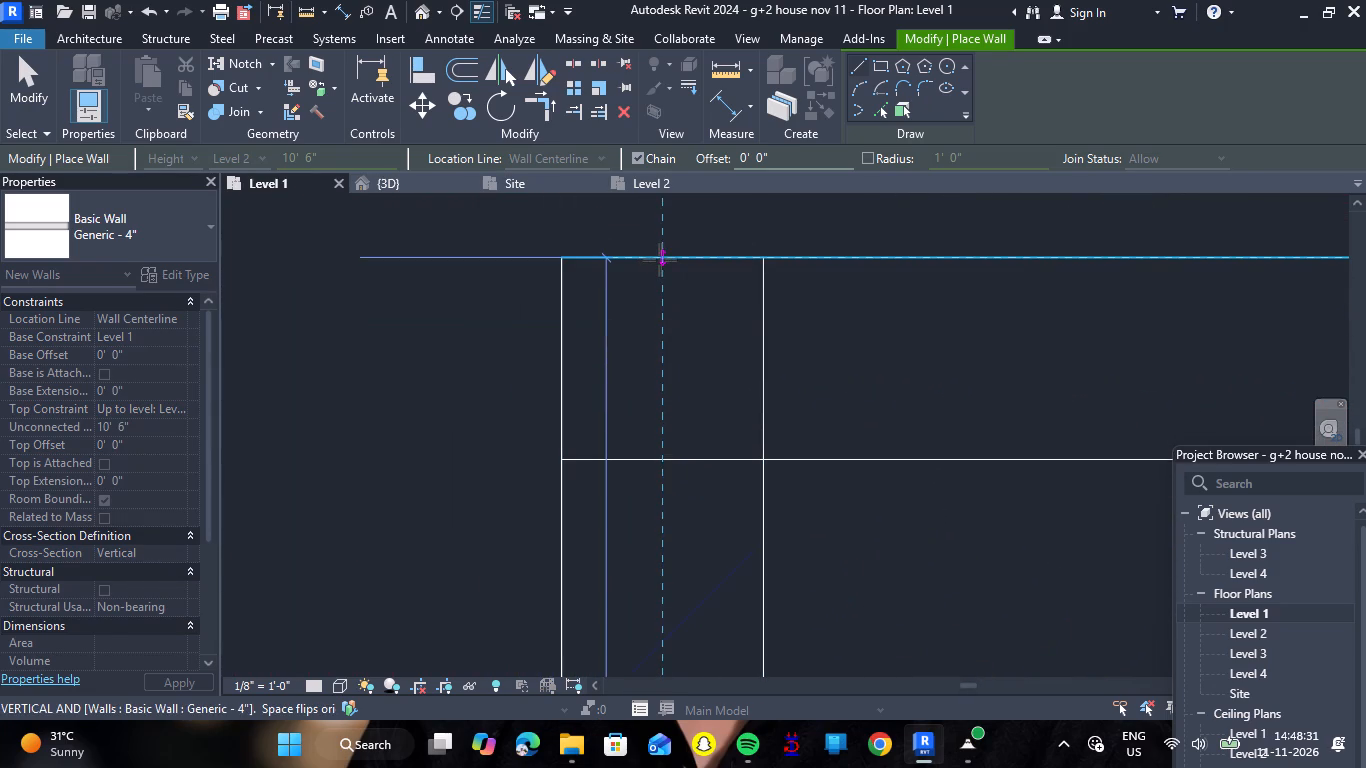
pyautogui.click(660, 260)
pyautogui.press('Escape')
# Draw a Generic - 9" wall about 7' 3" long along the bath's upper edge, across its window, on the wall centerline.
pyautogui.scroll(-8, 612, 439)
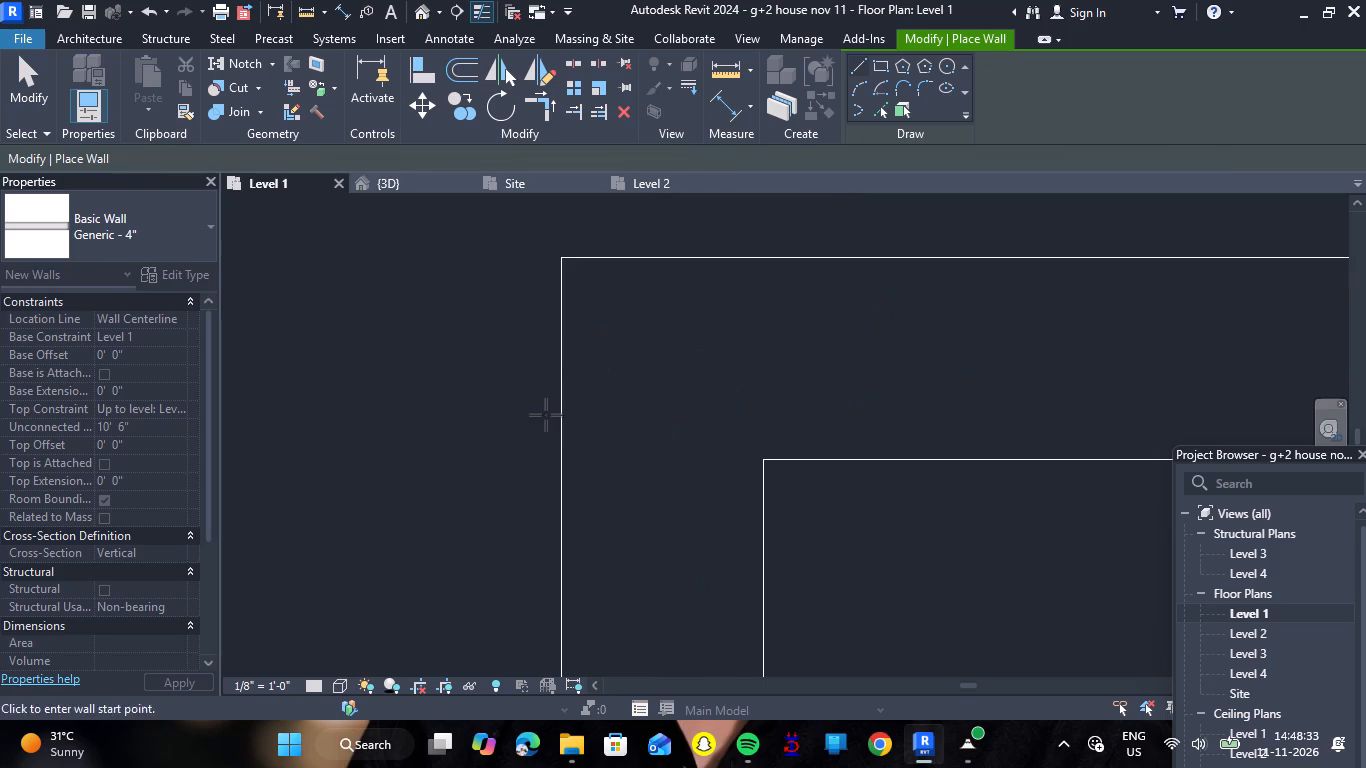
pyautogui.scroll(-17, 546, 415)
pyautogui.scroll(5, 878, 398)
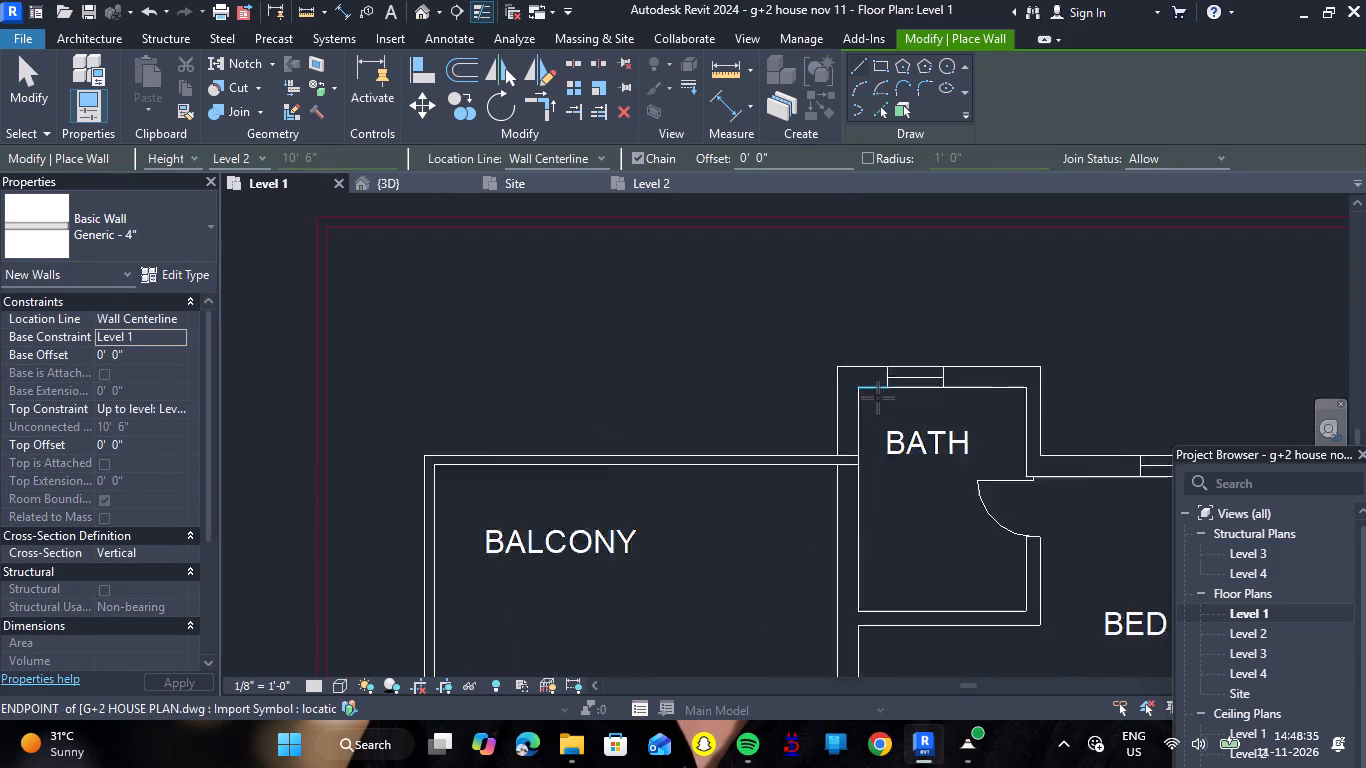
pyautogui.scroll(1, 878, 398)
pyautogui.doubleClick(207, 227)
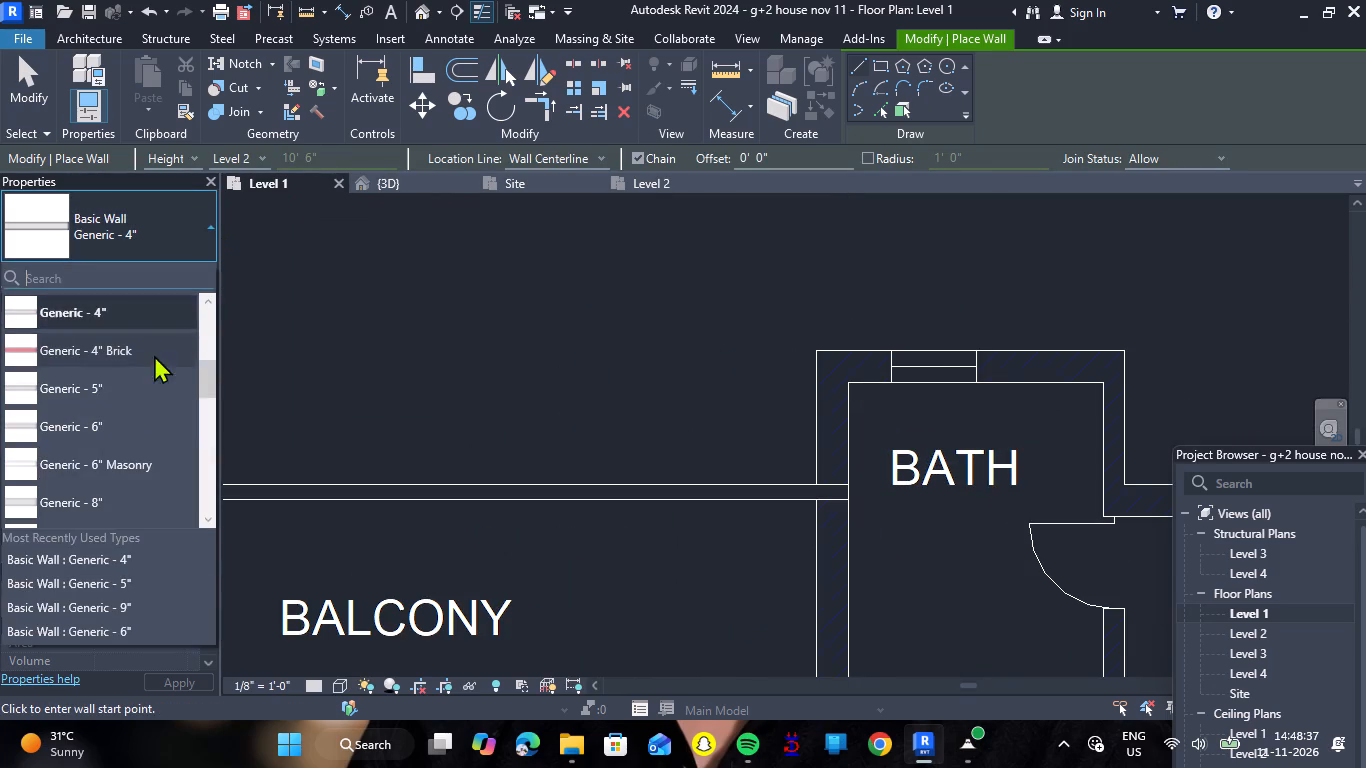
pyautogui.scroll(-1, 104, 476)
pyautogui.click(104, 487)
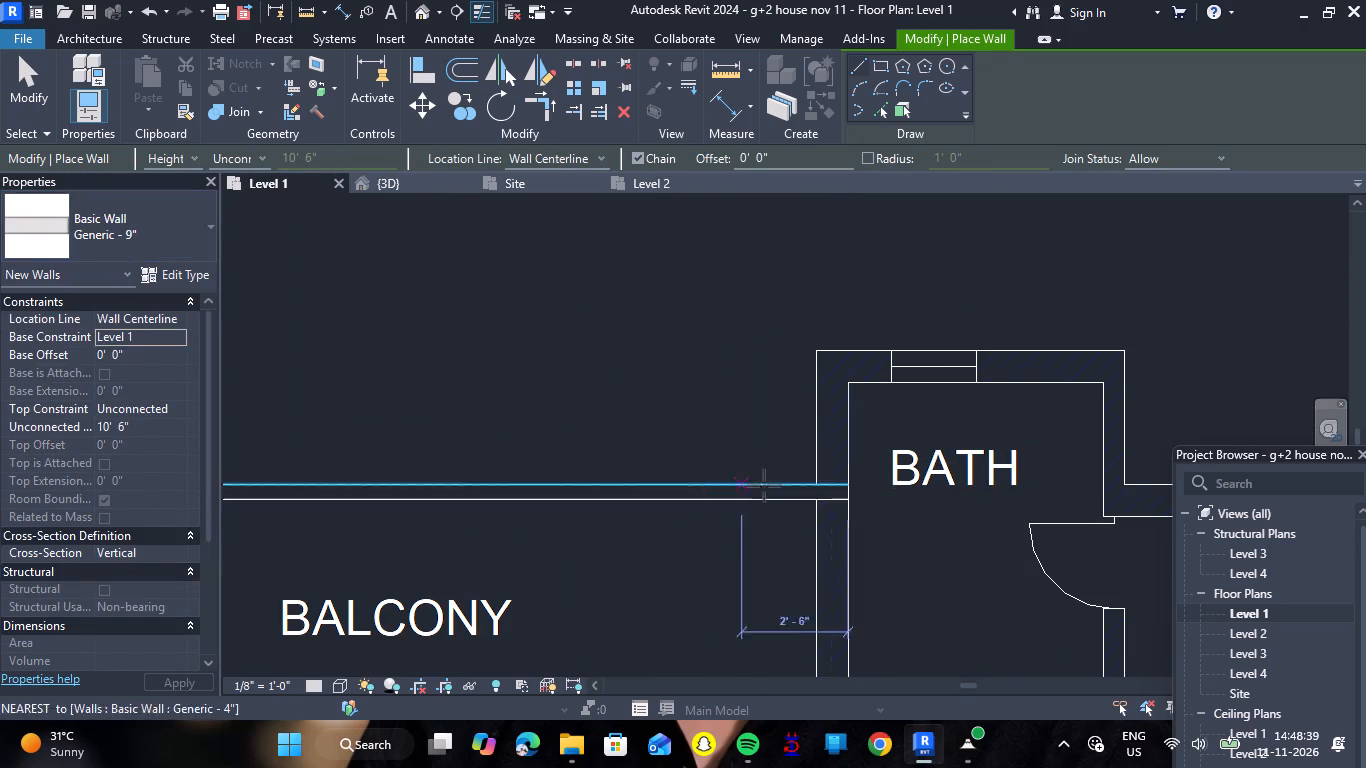
pyautogui.click(820, 366)
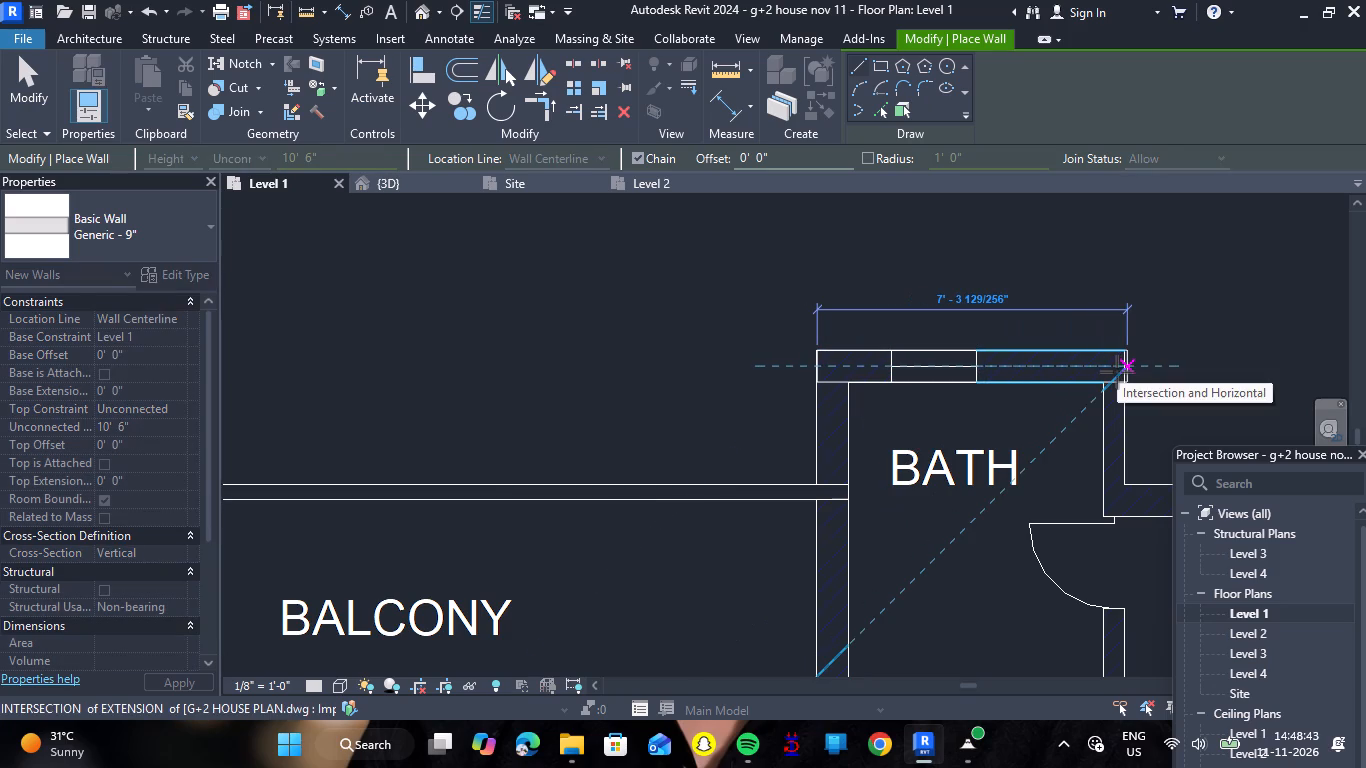
pyautogui.scroll(8, 1128, 371)
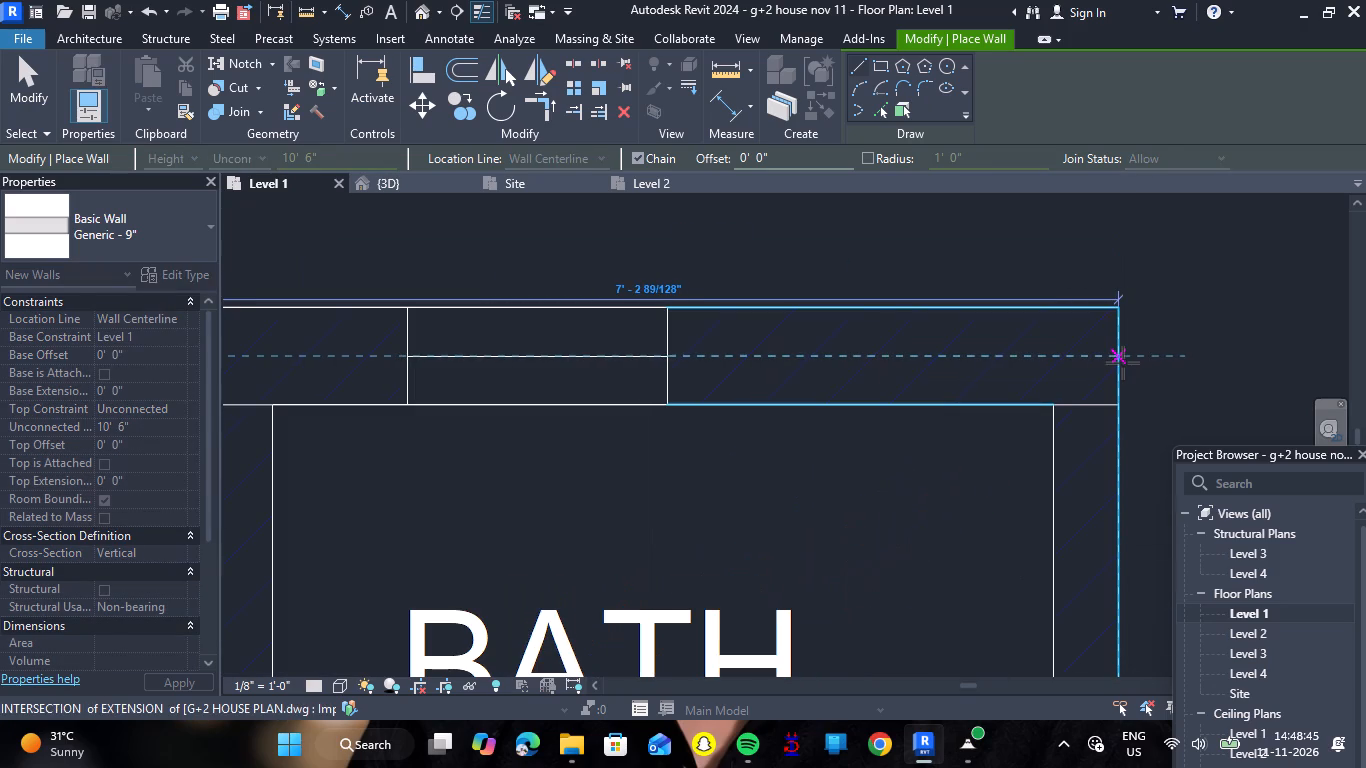
pyautogui.click(1123, 363)
pyautogui.scroll(-13, 964, 332)
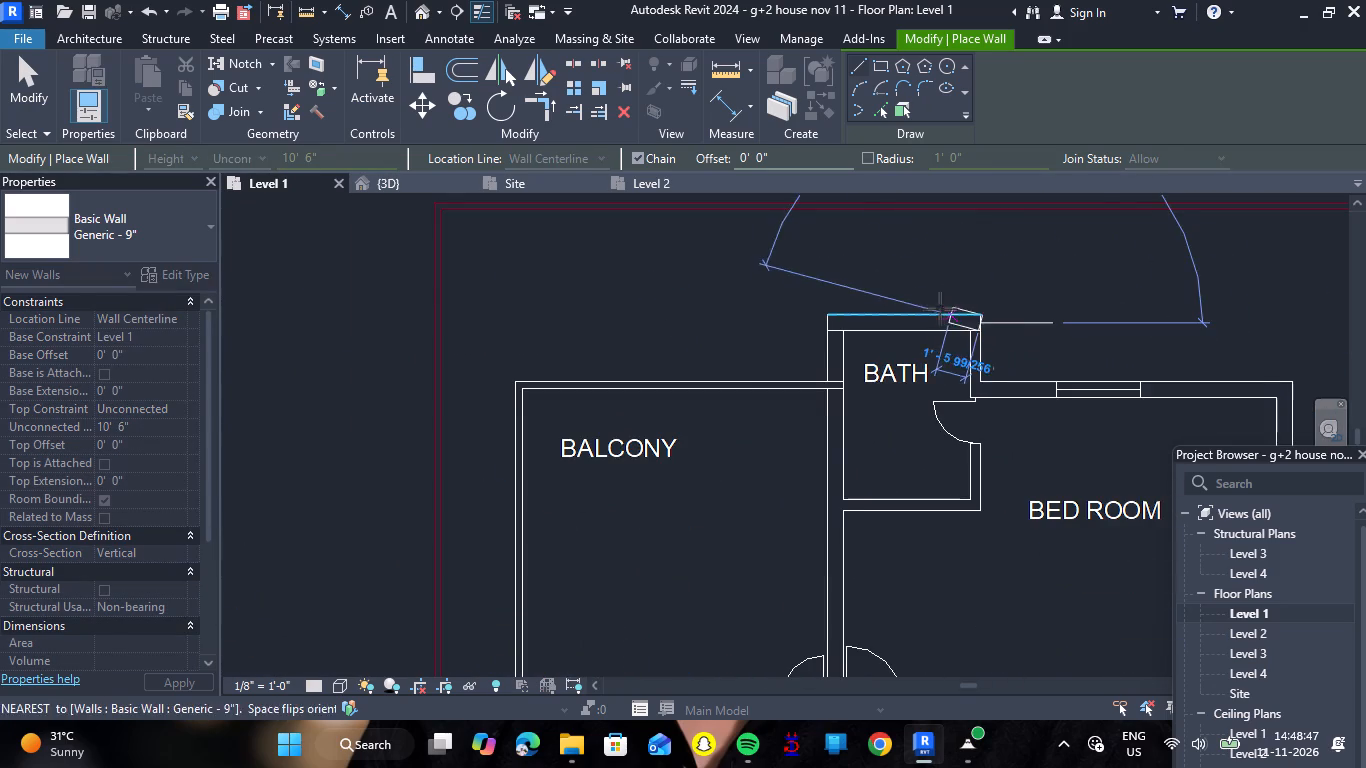
pyautogui.press('Escape')
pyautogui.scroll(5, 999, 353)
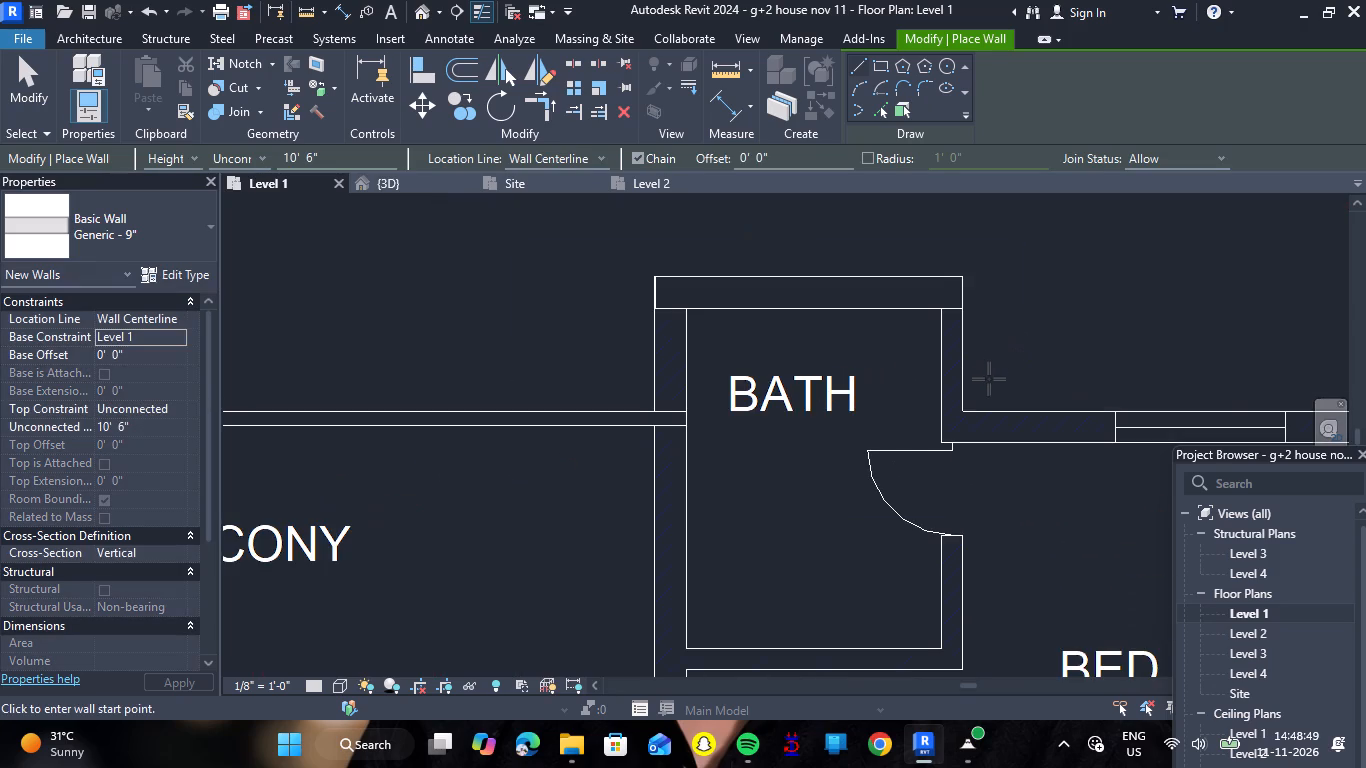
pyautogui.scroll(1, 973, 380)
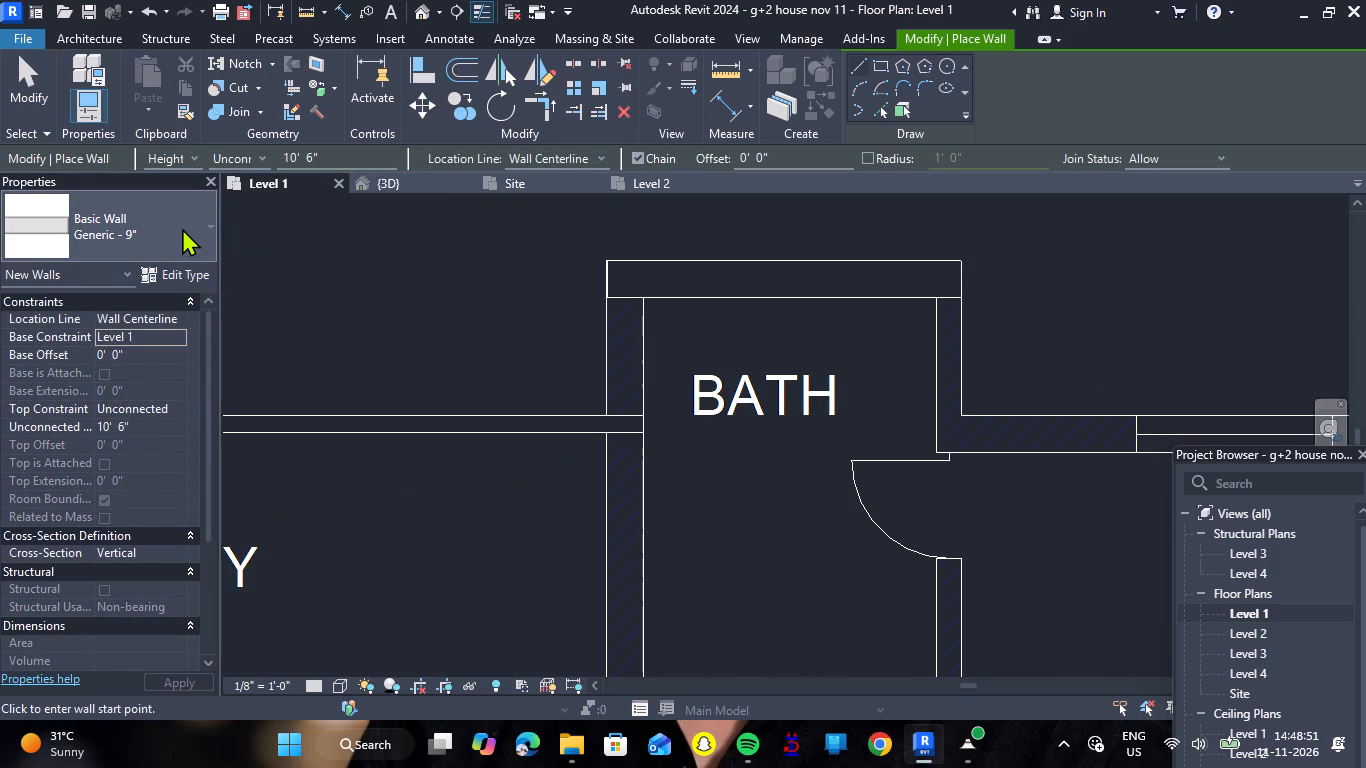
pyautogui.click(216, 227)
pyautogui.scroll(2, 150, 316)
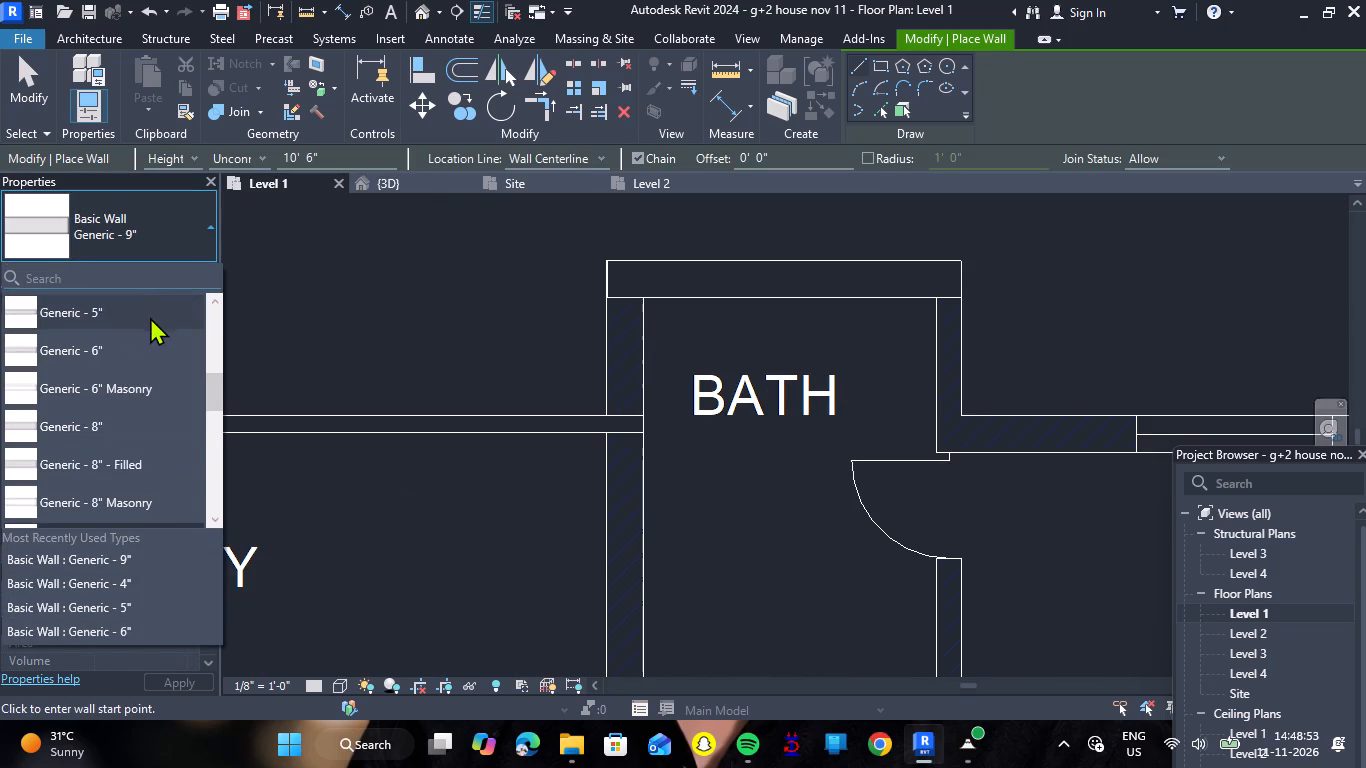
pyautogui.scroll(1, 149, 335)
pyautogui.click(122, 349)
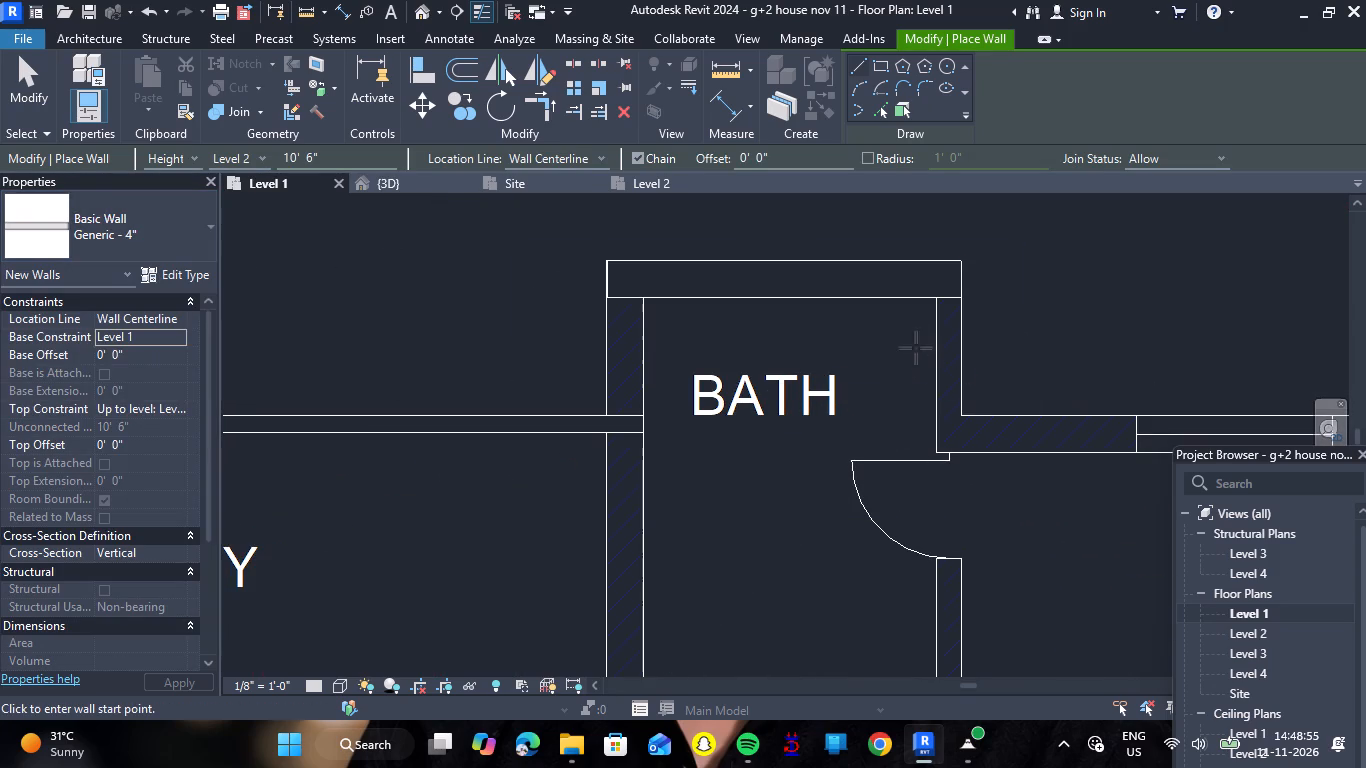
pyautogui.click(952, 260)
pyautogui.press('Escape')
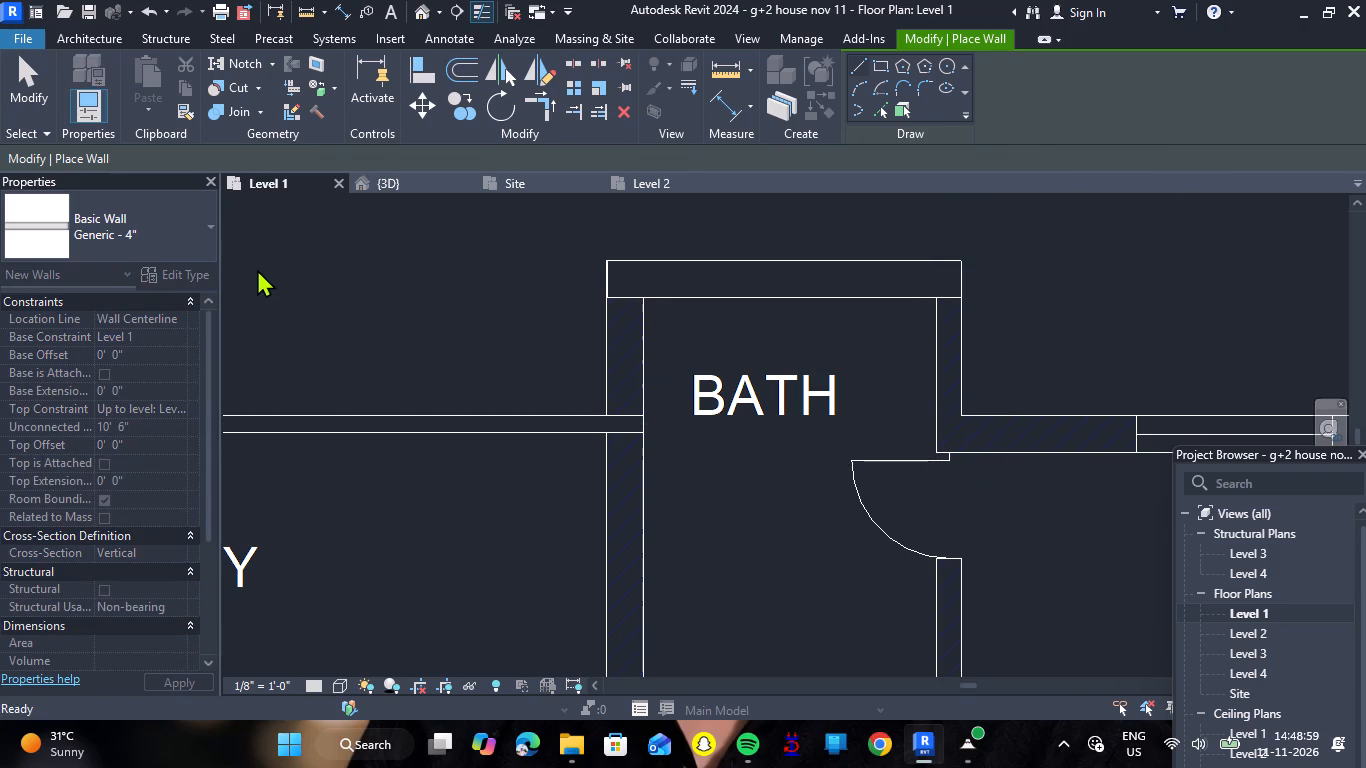
# Draw a Generic - 6" wall about 8' 6" long down the bath's bedroom side, across the door opening, to the bath's lower corner.
pyautogui.click(206, 242)
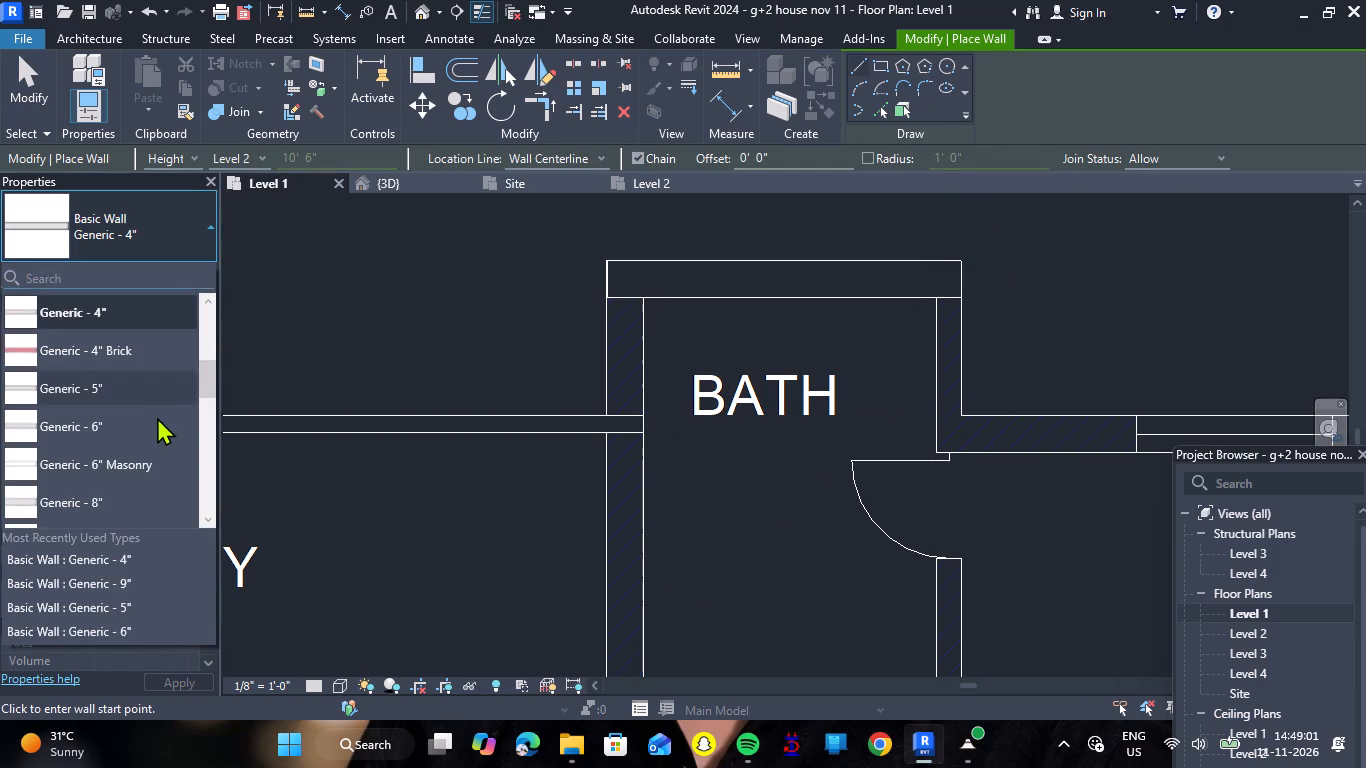
pyautogui.click(149, 417)
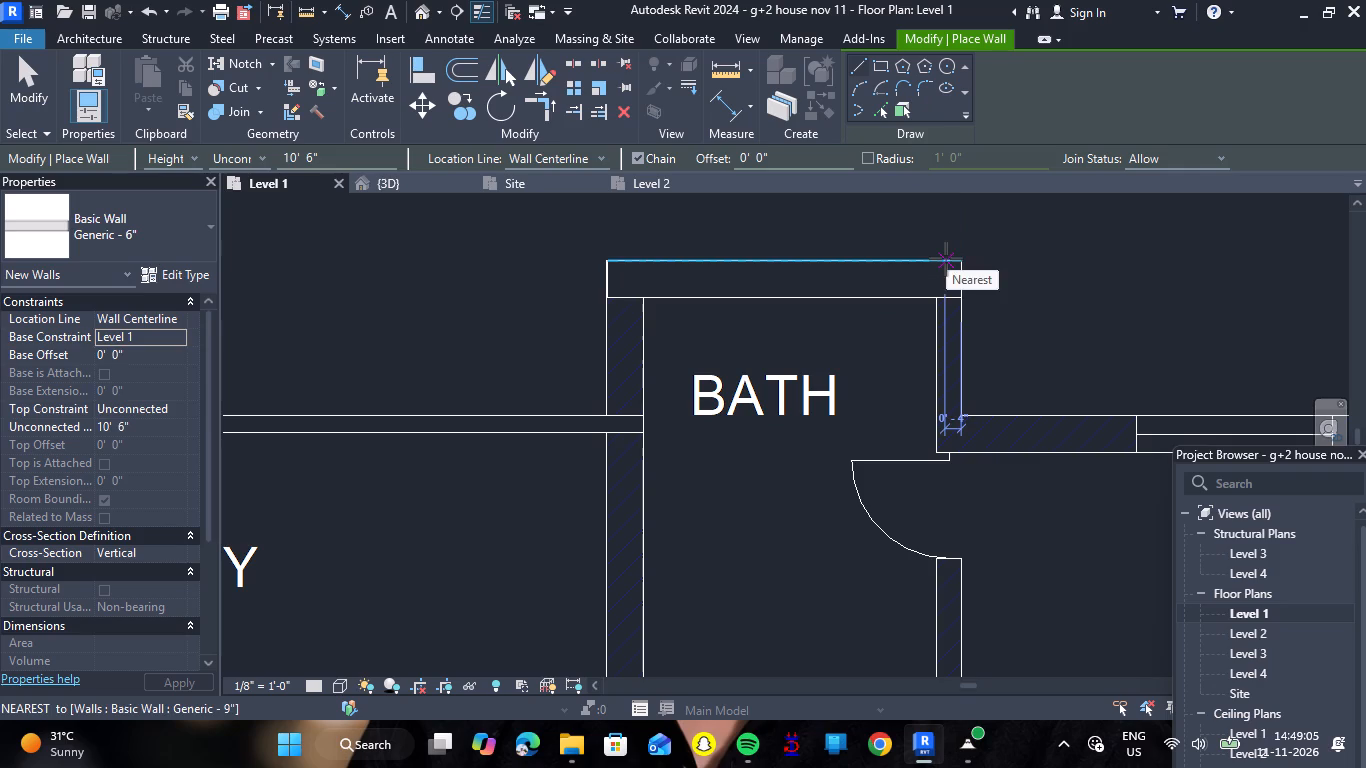
pyautogui.click(946, 259)
pyautogui.press('Escape')
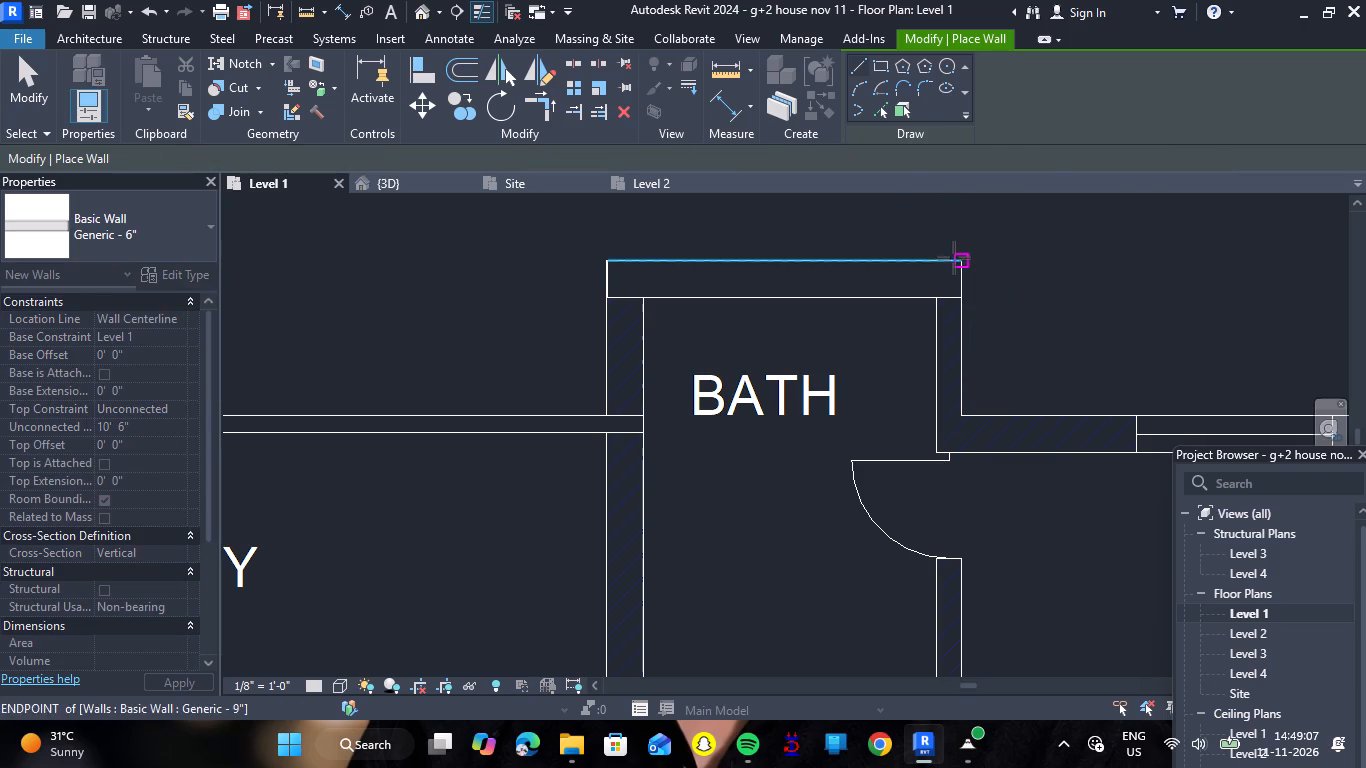
pyautogui.scroll(7, 954, 258)
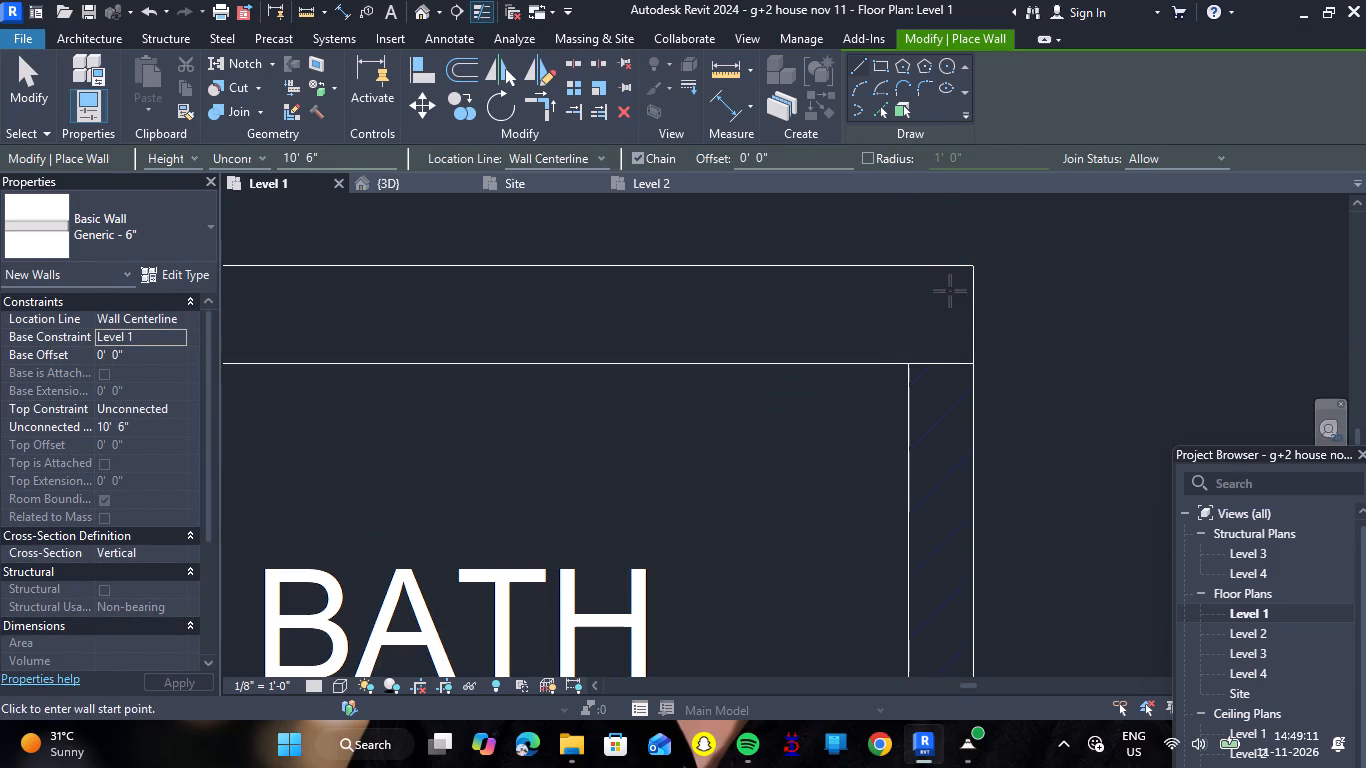
pyautogui.click(945, 360)
pyautogui.scroll(-6, 941, 250)
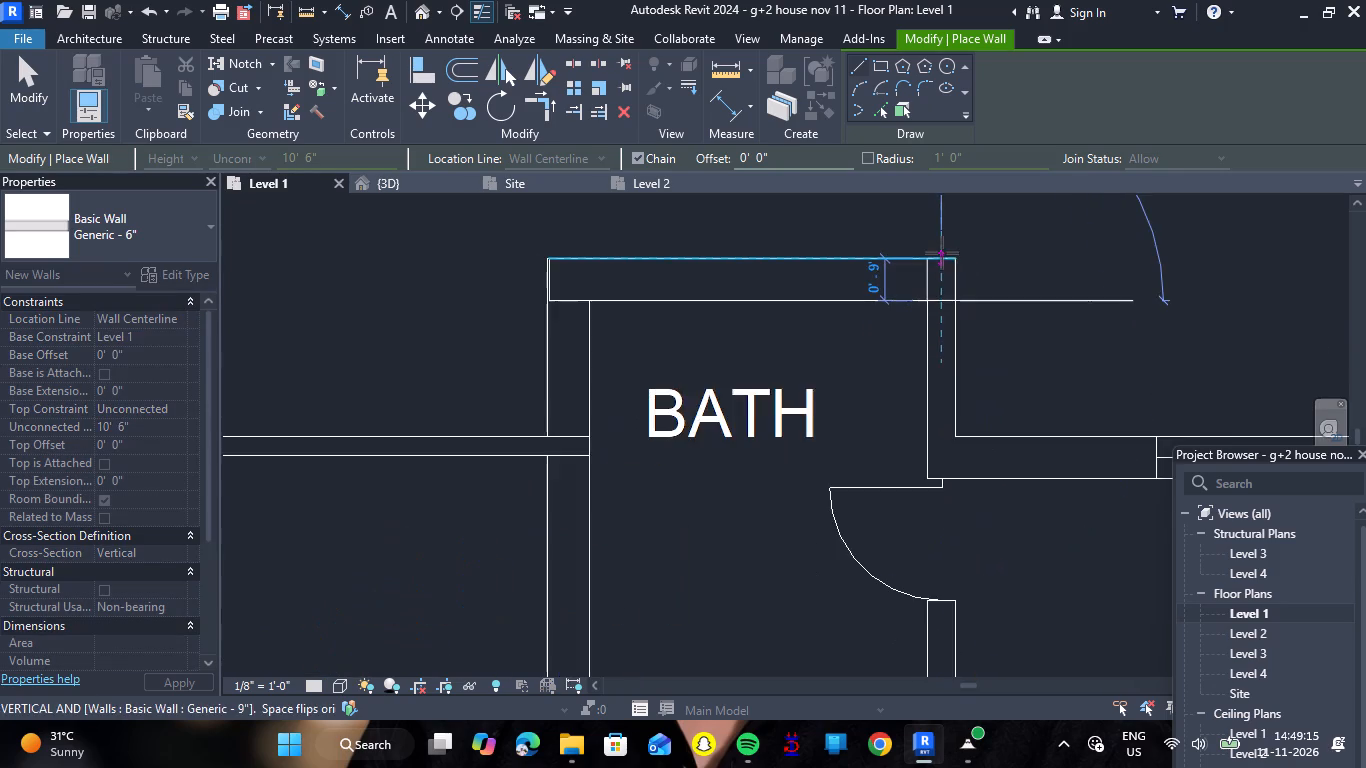
pyautogui.scroll(-3, 942, 253)
pyautogui.scroll(6, 949, 446)
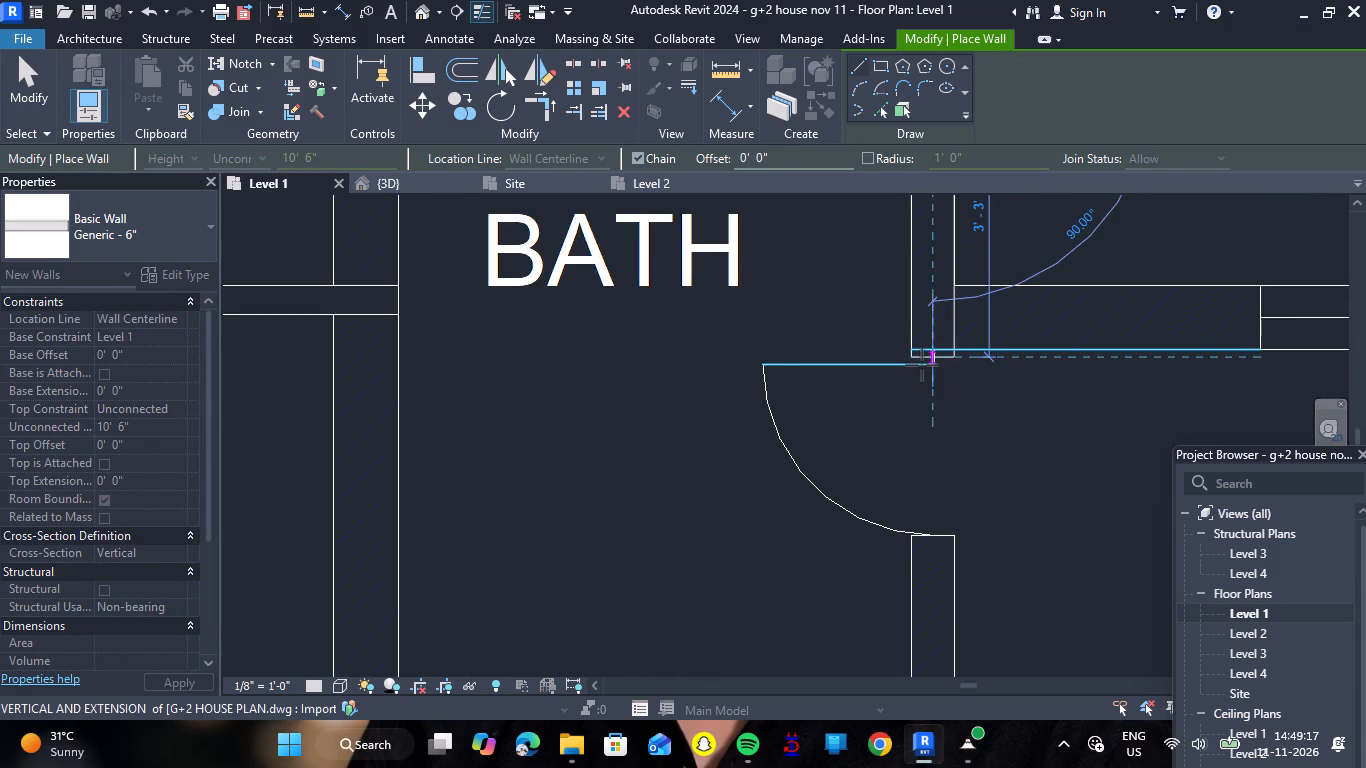
pyautogui.scroll(-8, 922, 365)
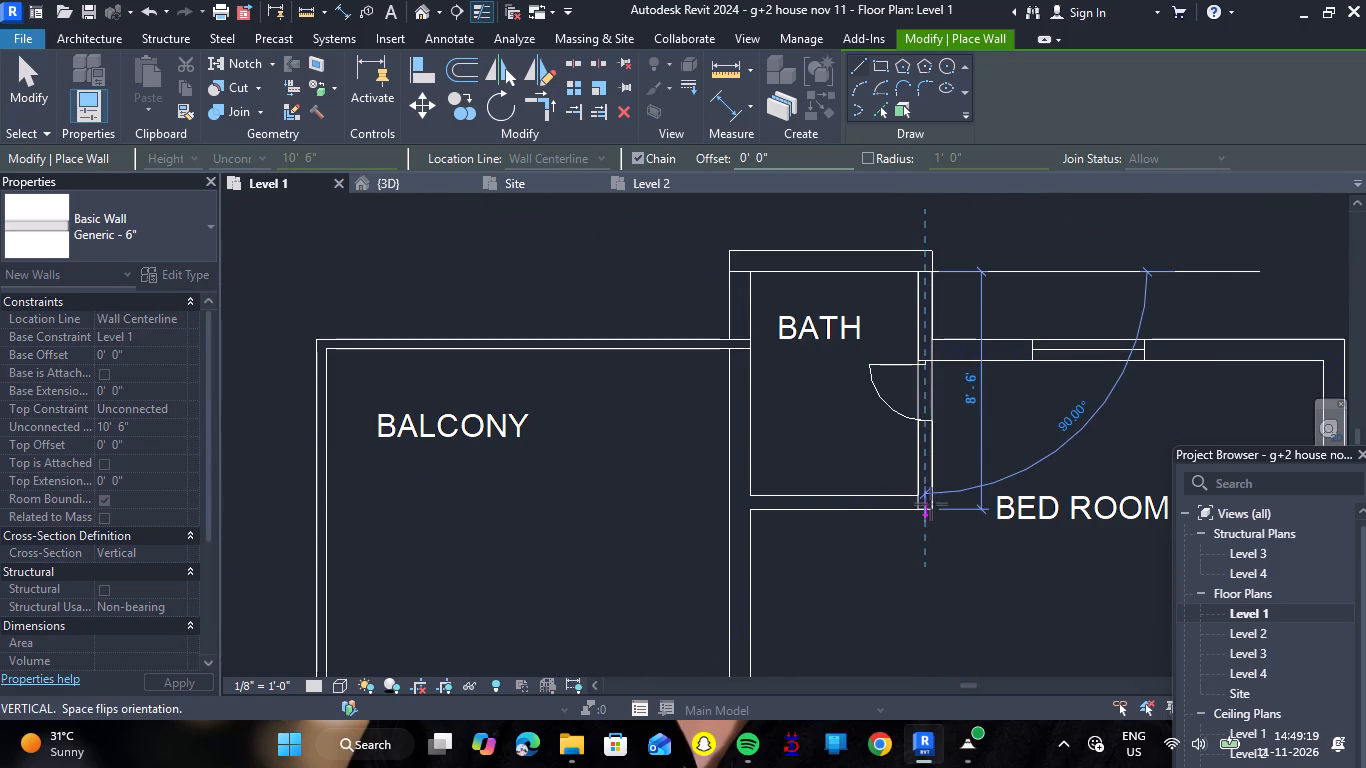
pyautogui.scroll(12, 931, 504)
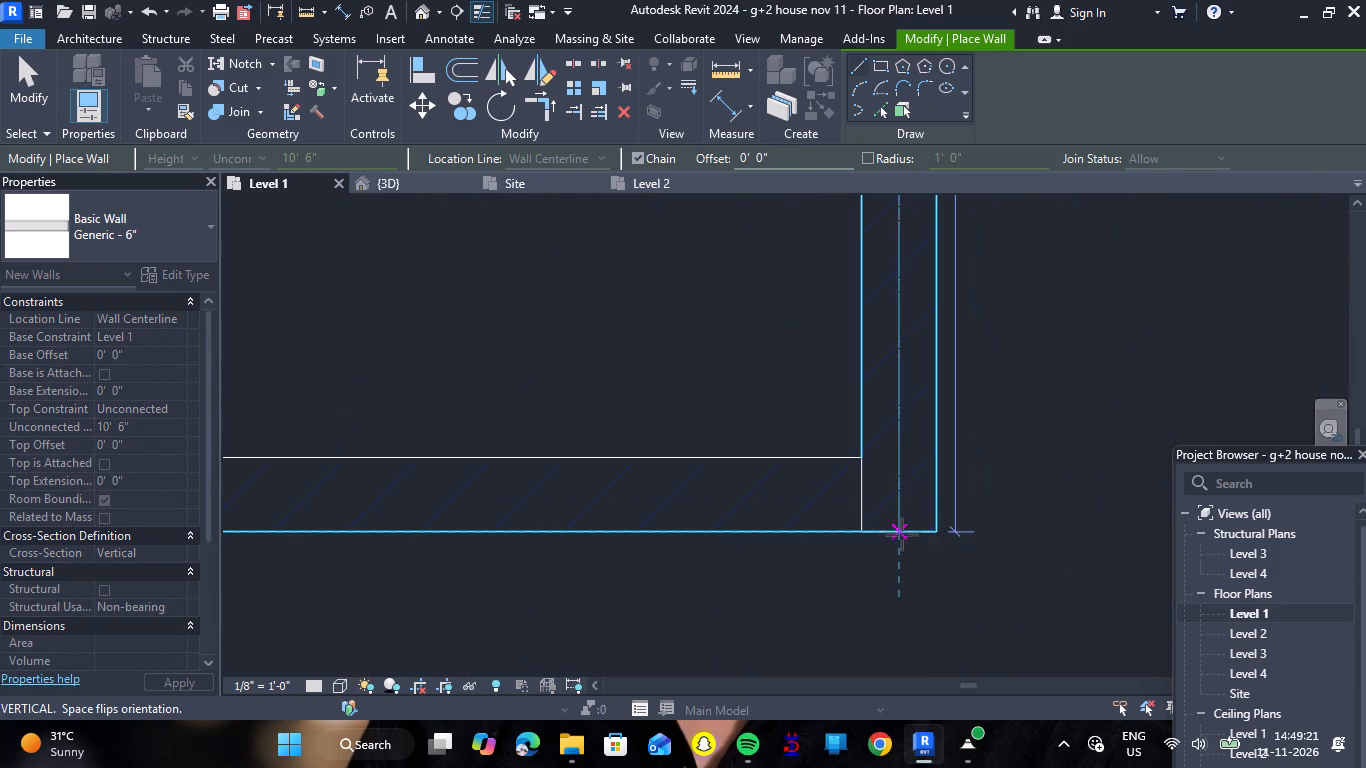
pyautogui.click(902, 534)
pyautogui.press('Escape')
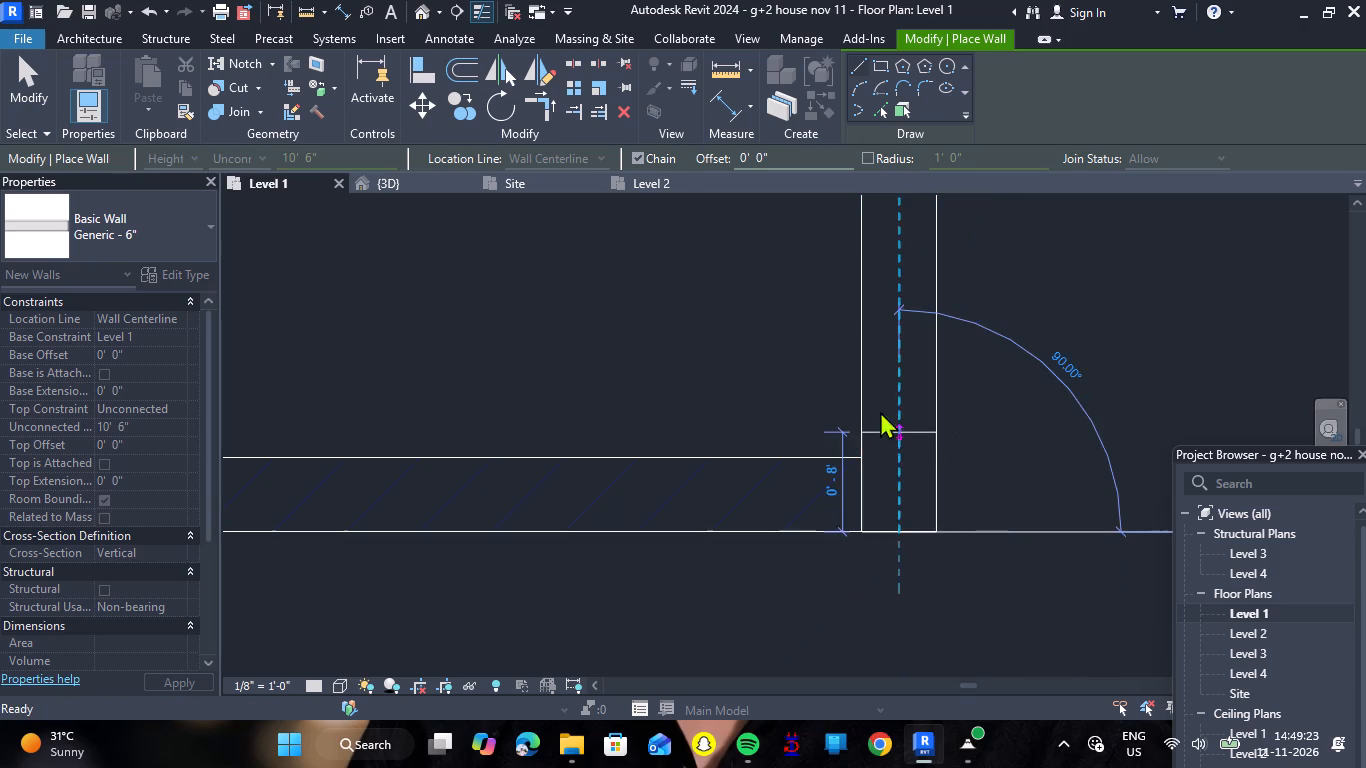
# Draw a Generic - 6" wall about 7' 4" long along the bath's lower edge, from the bedroom-side corner to the balcony-side wall's outer face.
pyautogui.click(932, 498)
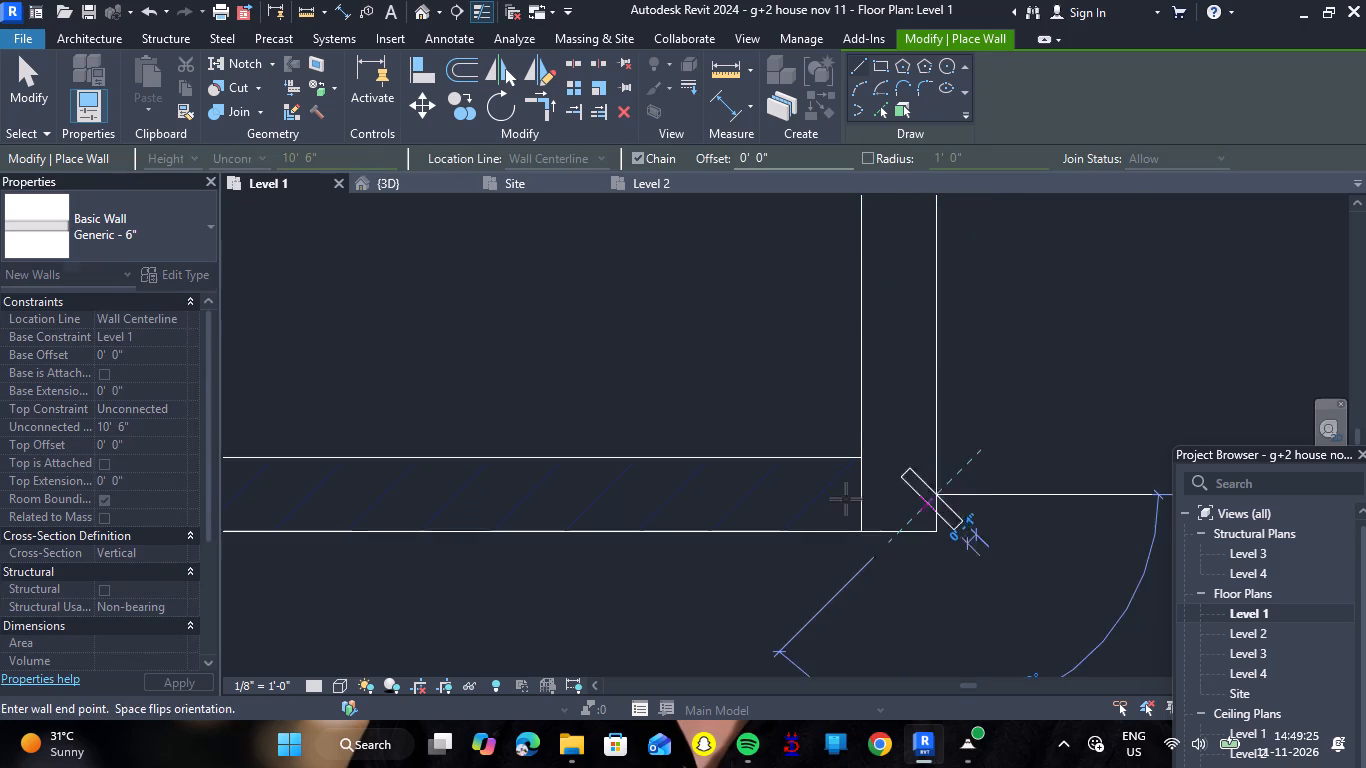
pyautogui.scroll(-13, 749, 495)
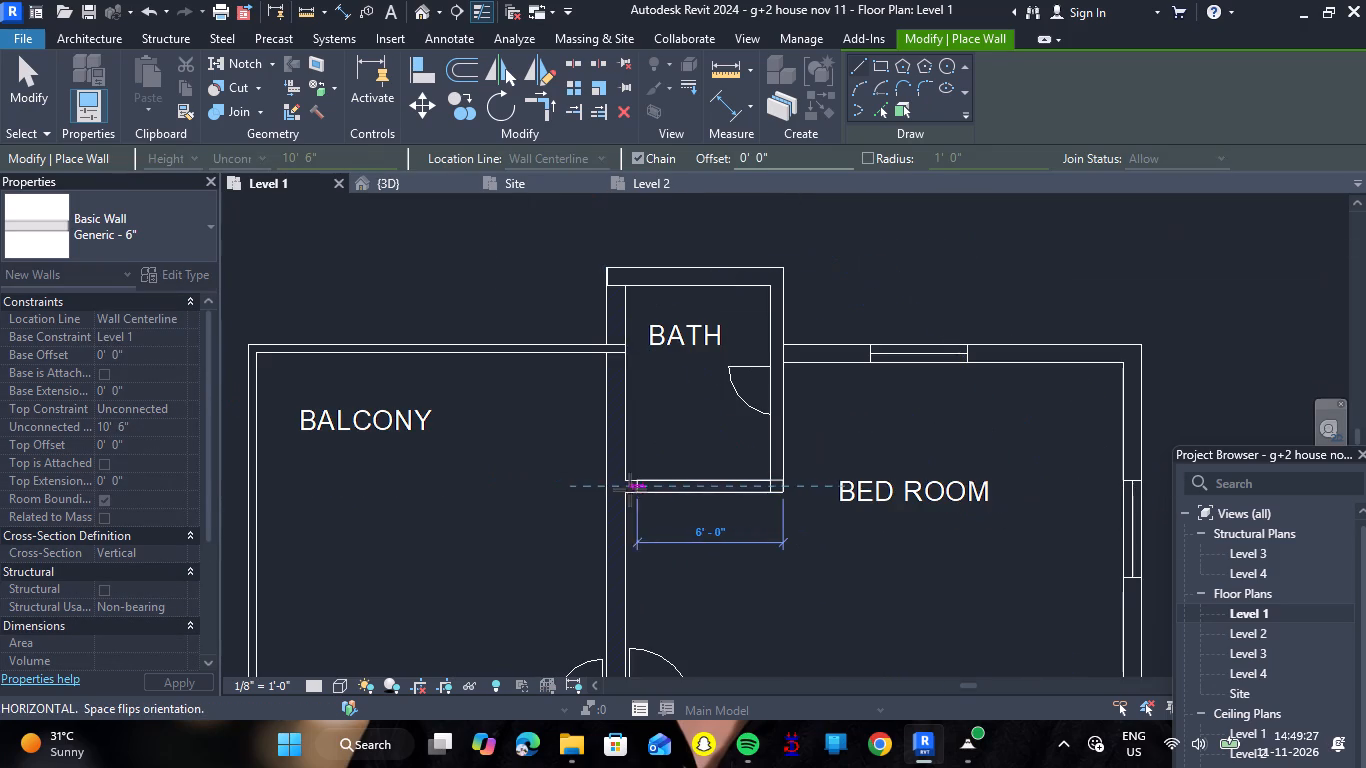
pyautogui.scroll(9, 630, 490)
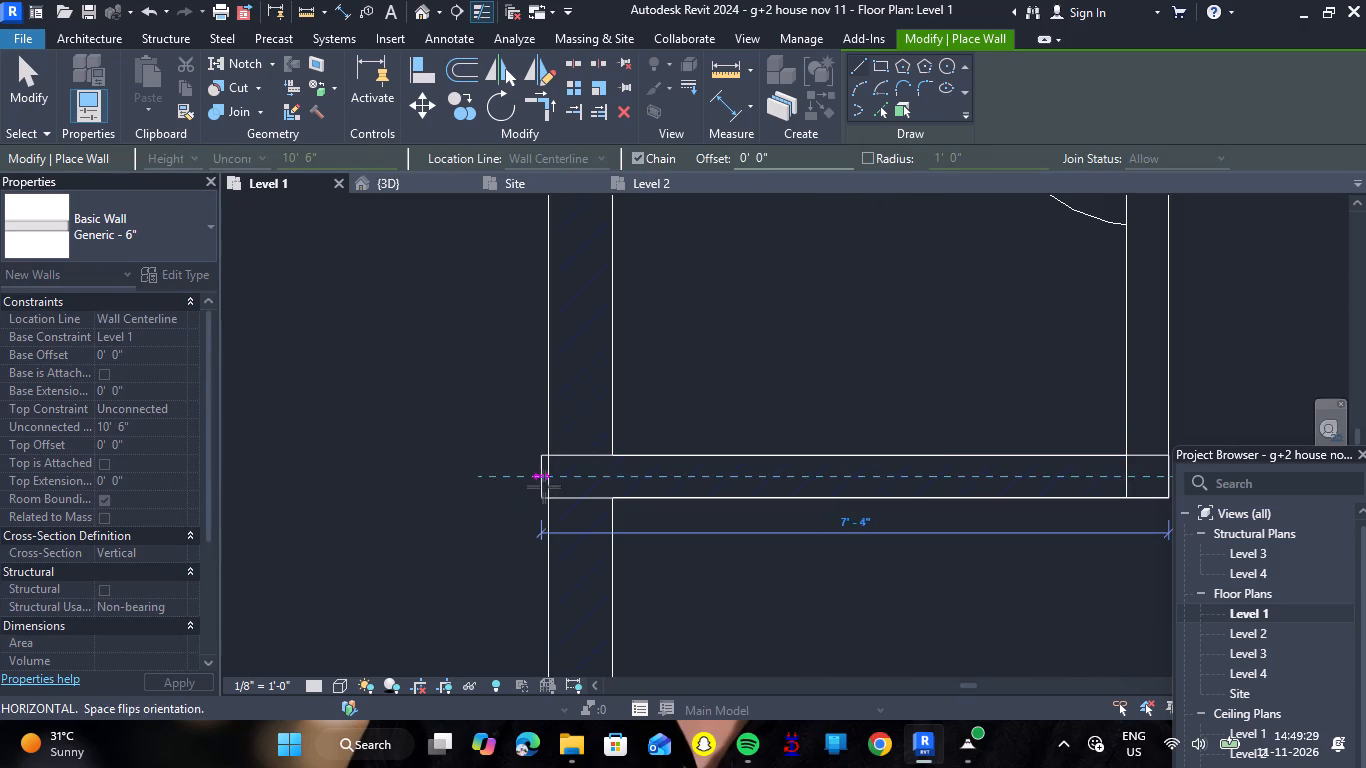
pyautogui.click(548, 481)
pyautogui.press('Escape')
pyautogui.scroll(-8, 572, 451)
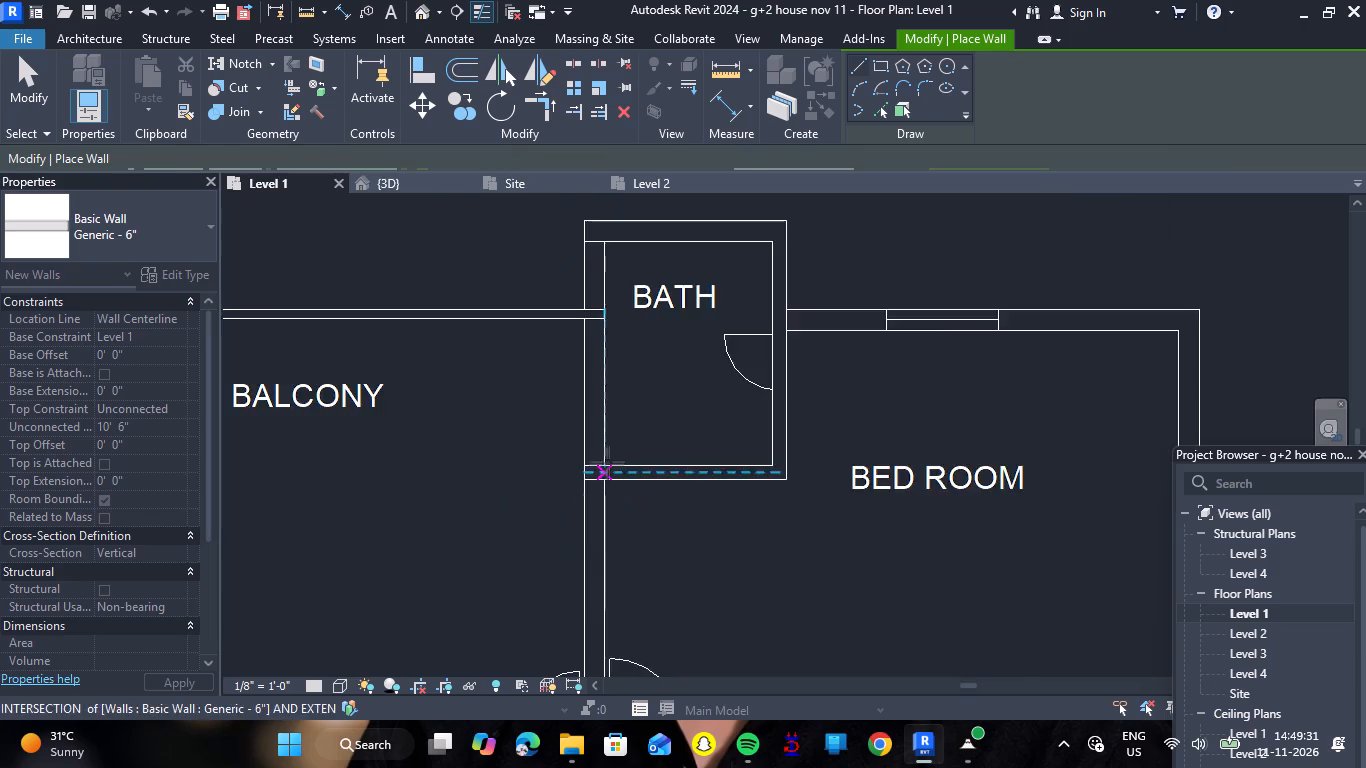
# Switch the new wall to the Generic - 9" type with its base constraint set to Level 2.
pyautogui.scroll(-2, 620, 461)
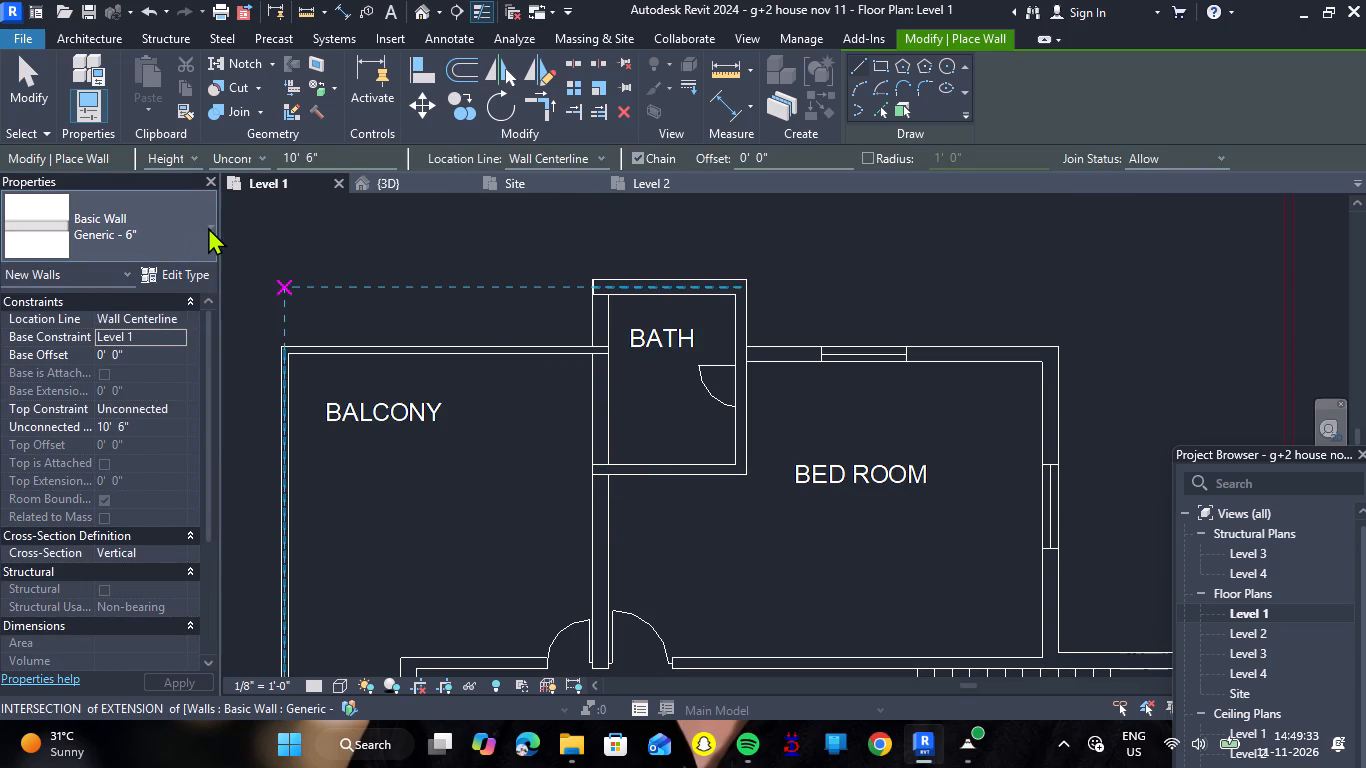
pyautogui.click(208, 227)
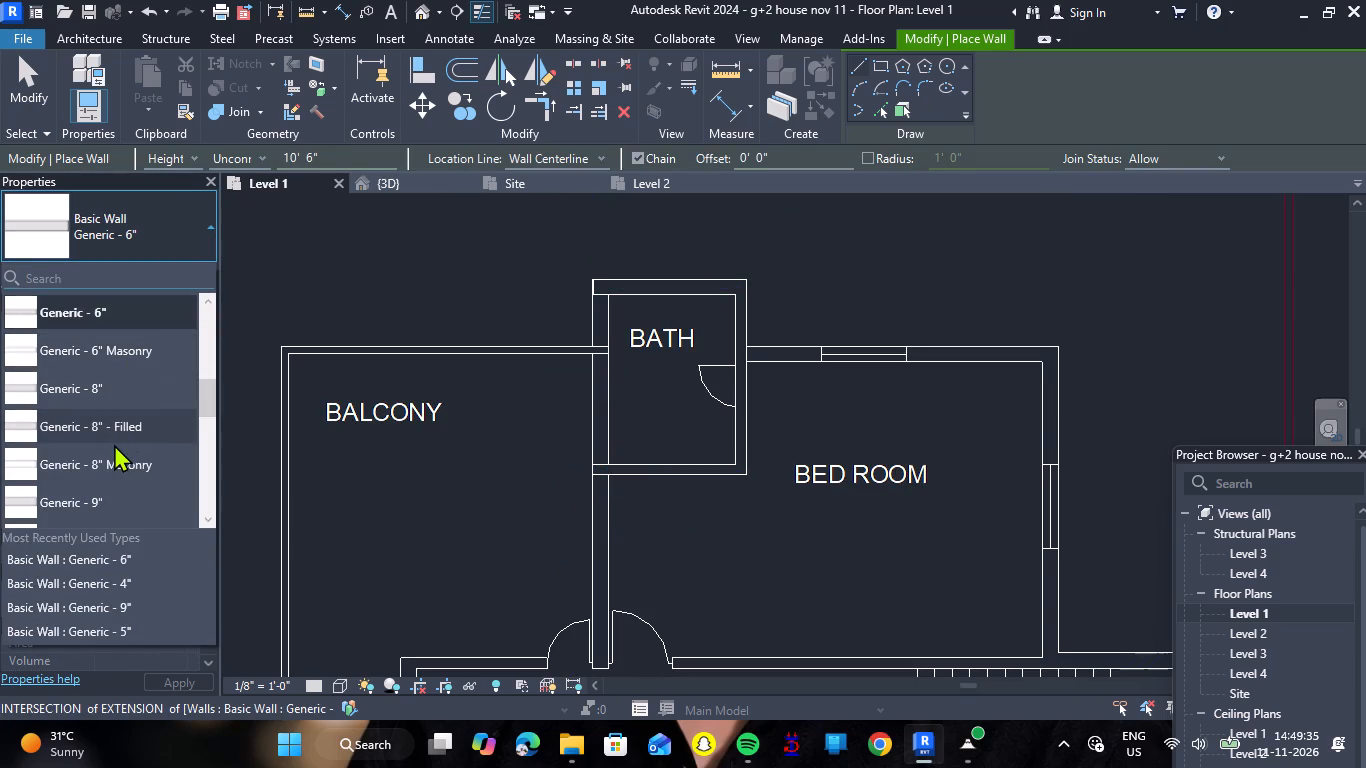
pyautogui.scroll(1, 114, 444)
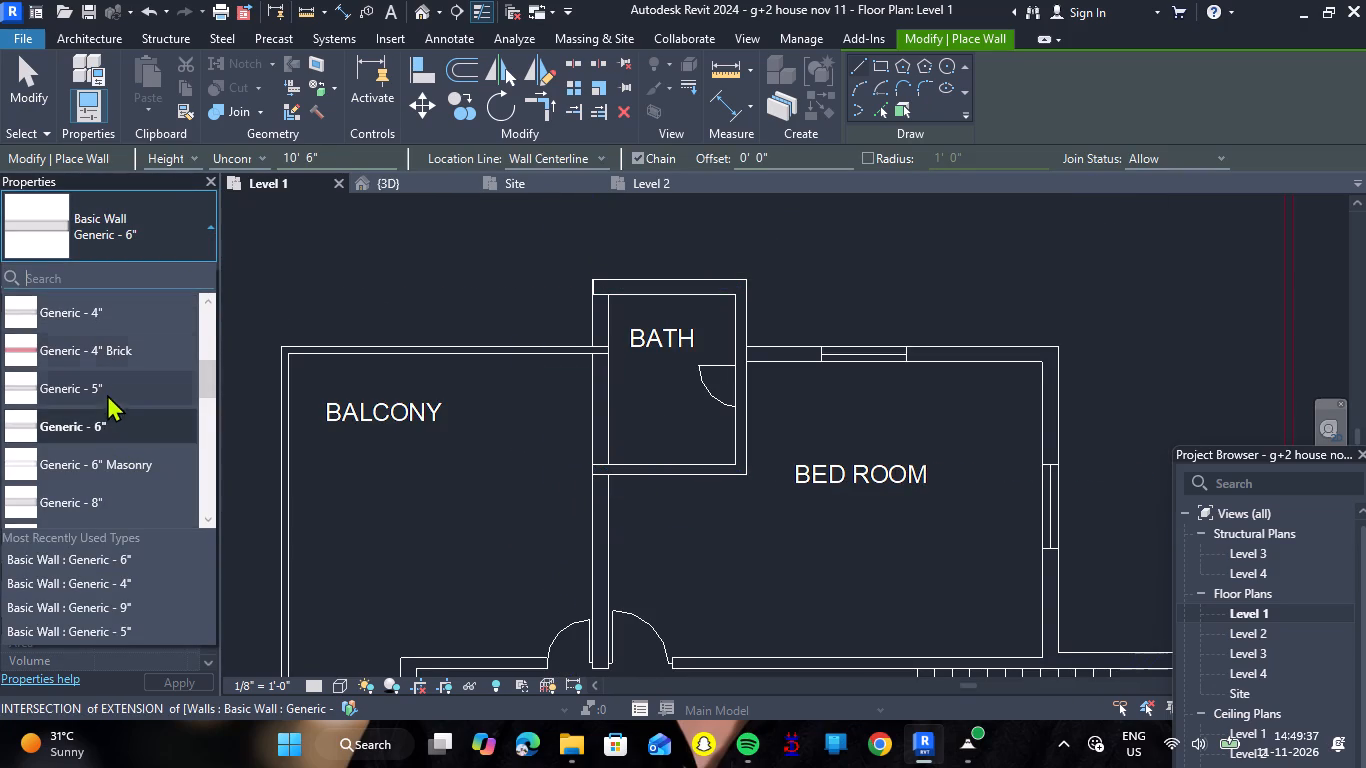
pyautogui.scroll(-2, 84, 480)
pyautogui.doubleClick(114, 376)
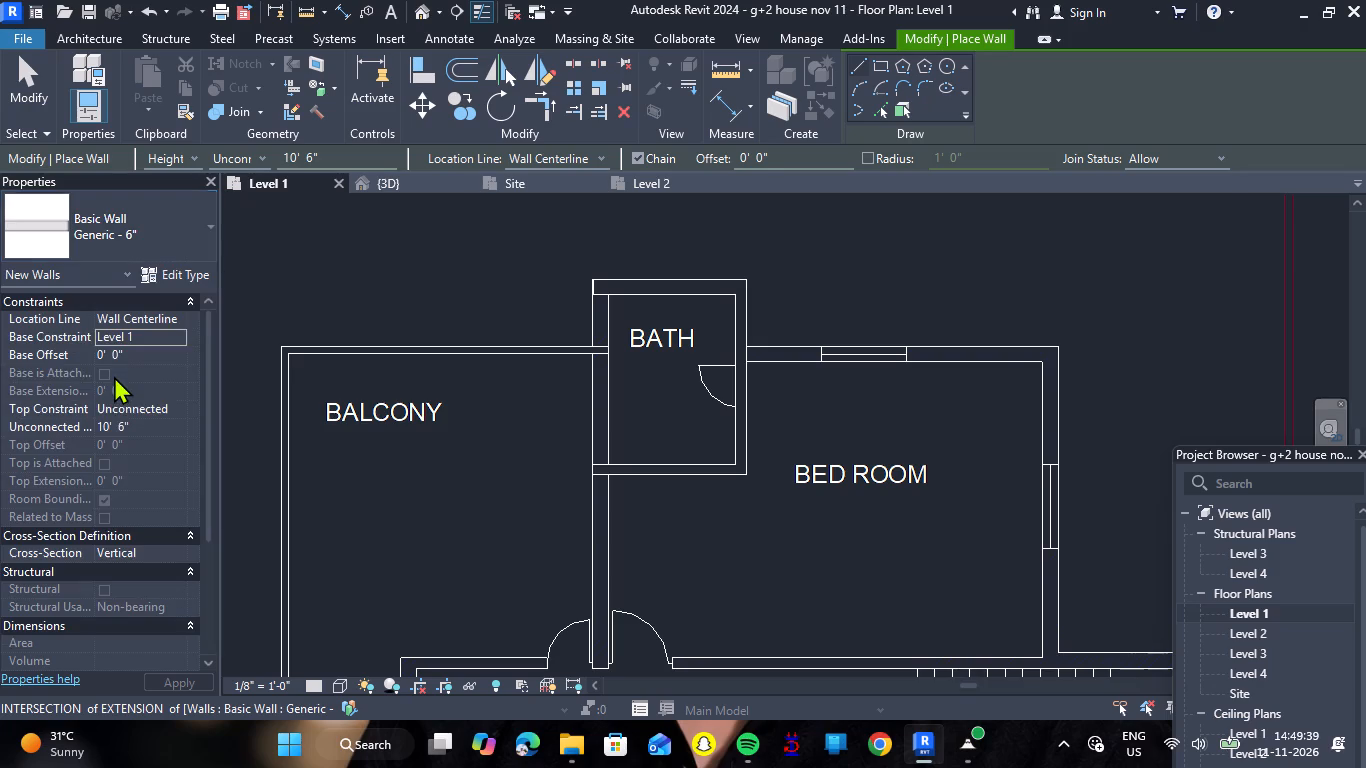
pyautogui.click(182, 337)
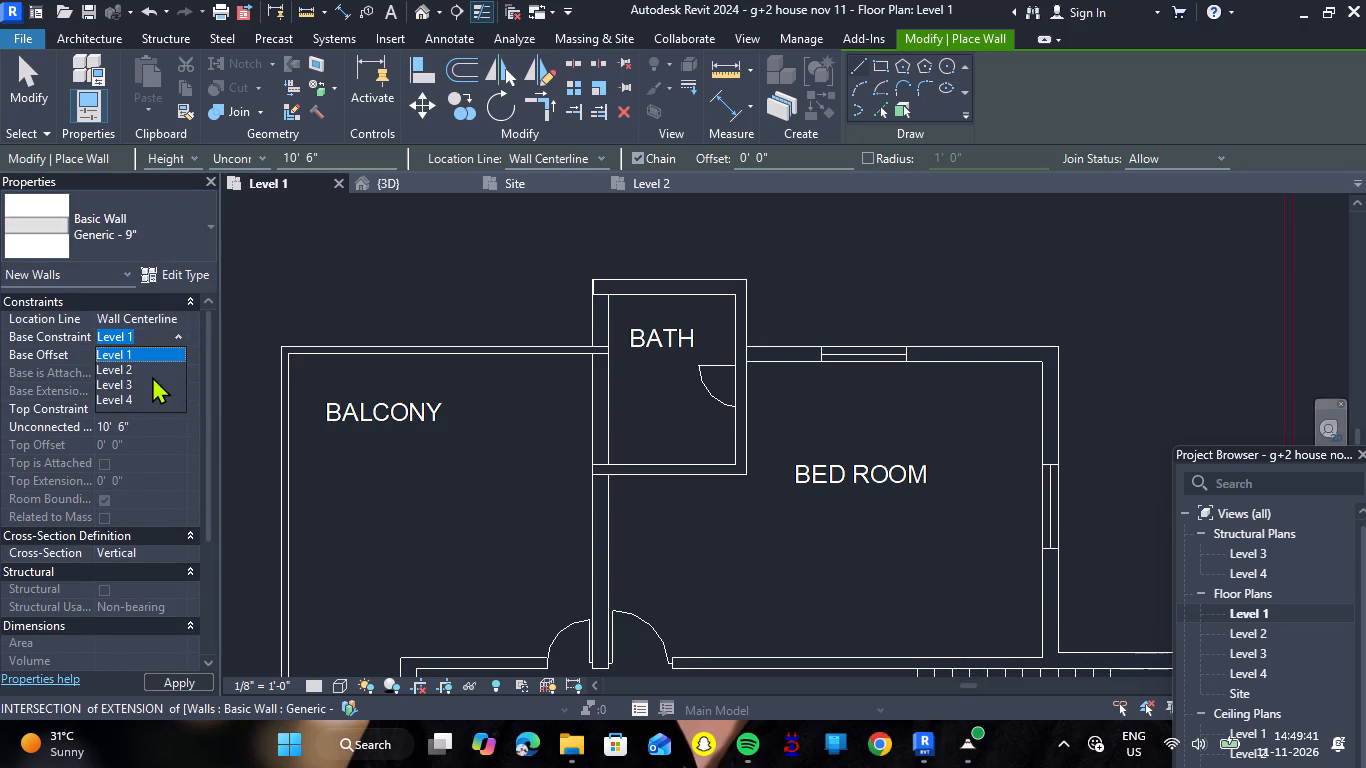
pyautogui.click(152, 368)
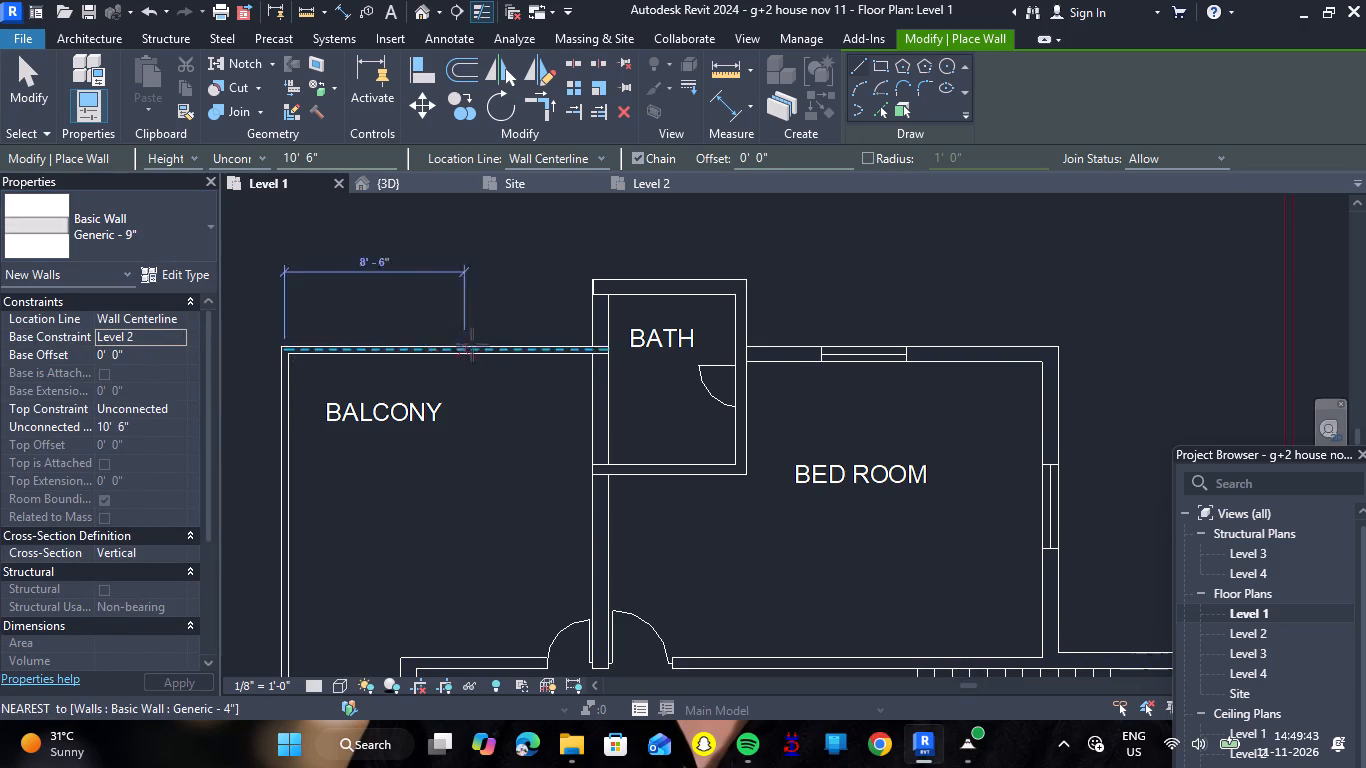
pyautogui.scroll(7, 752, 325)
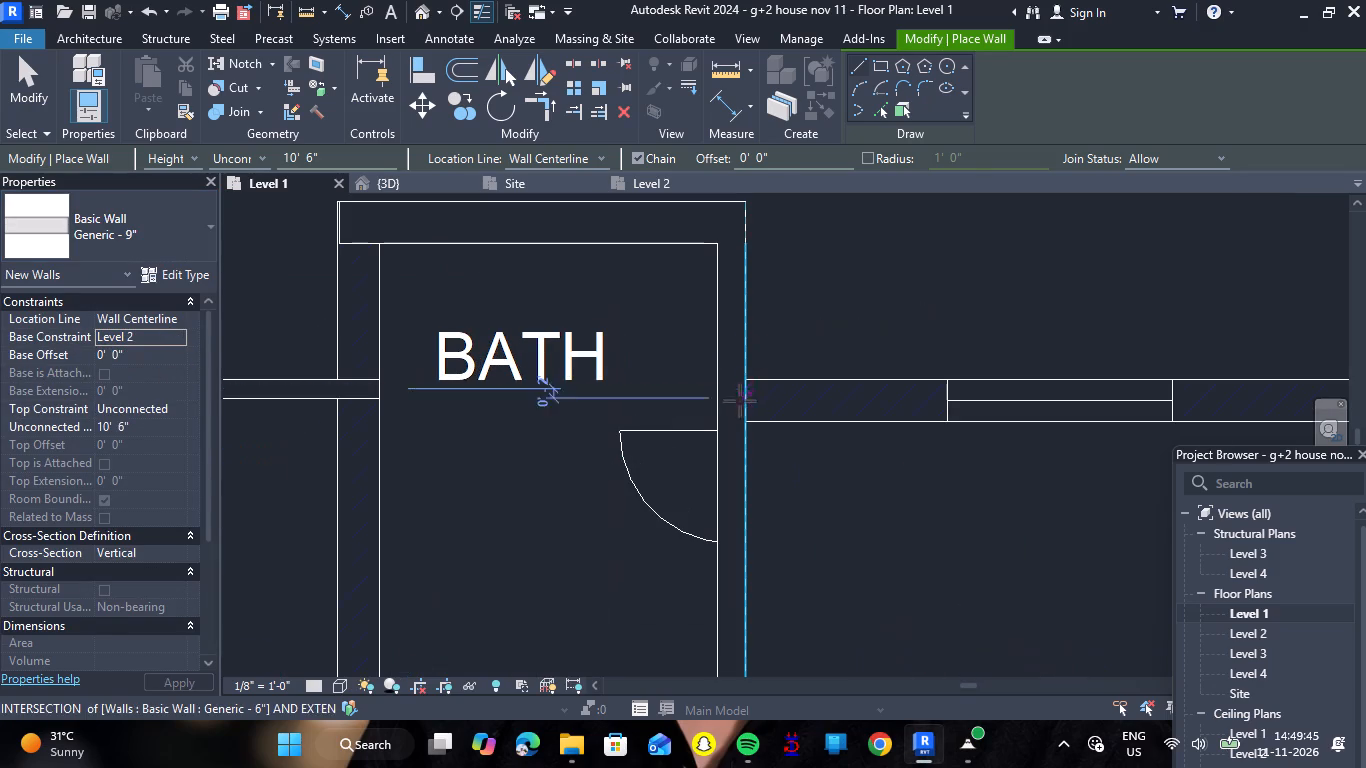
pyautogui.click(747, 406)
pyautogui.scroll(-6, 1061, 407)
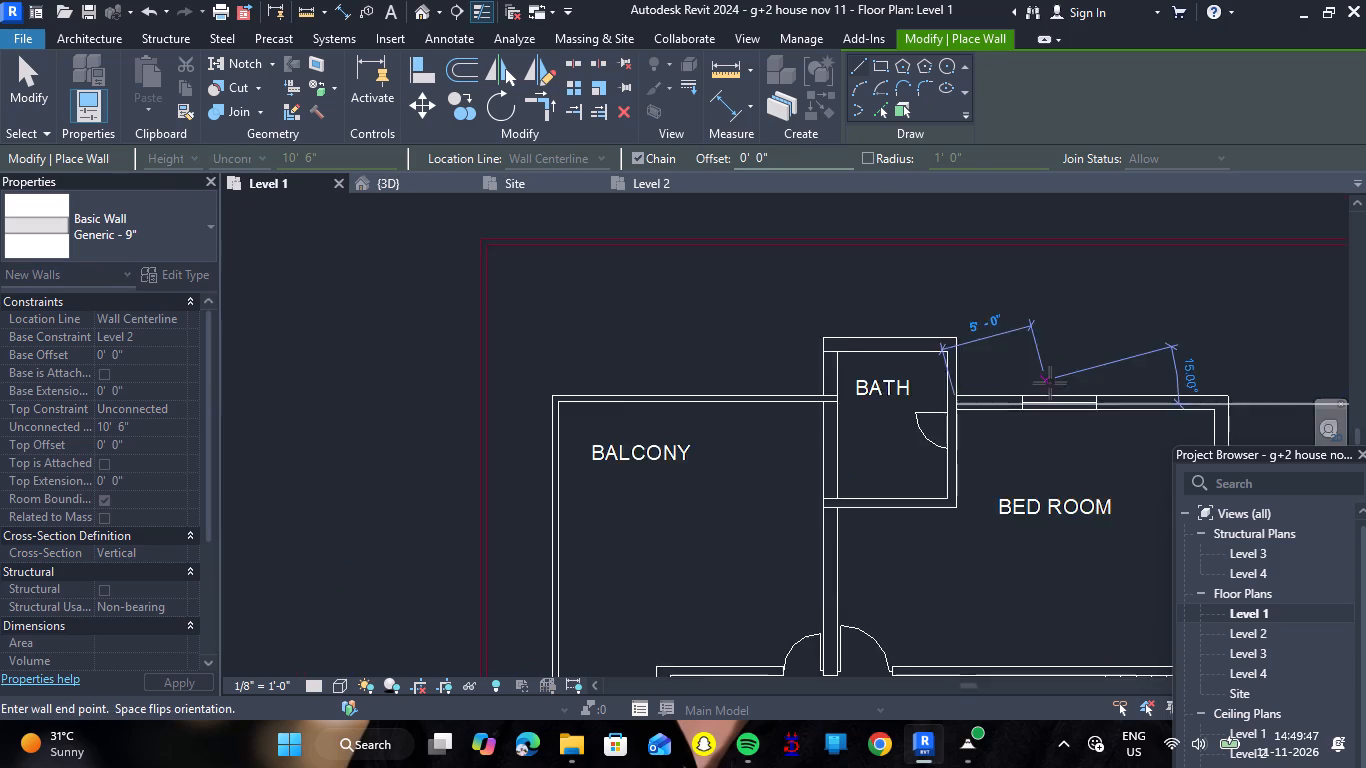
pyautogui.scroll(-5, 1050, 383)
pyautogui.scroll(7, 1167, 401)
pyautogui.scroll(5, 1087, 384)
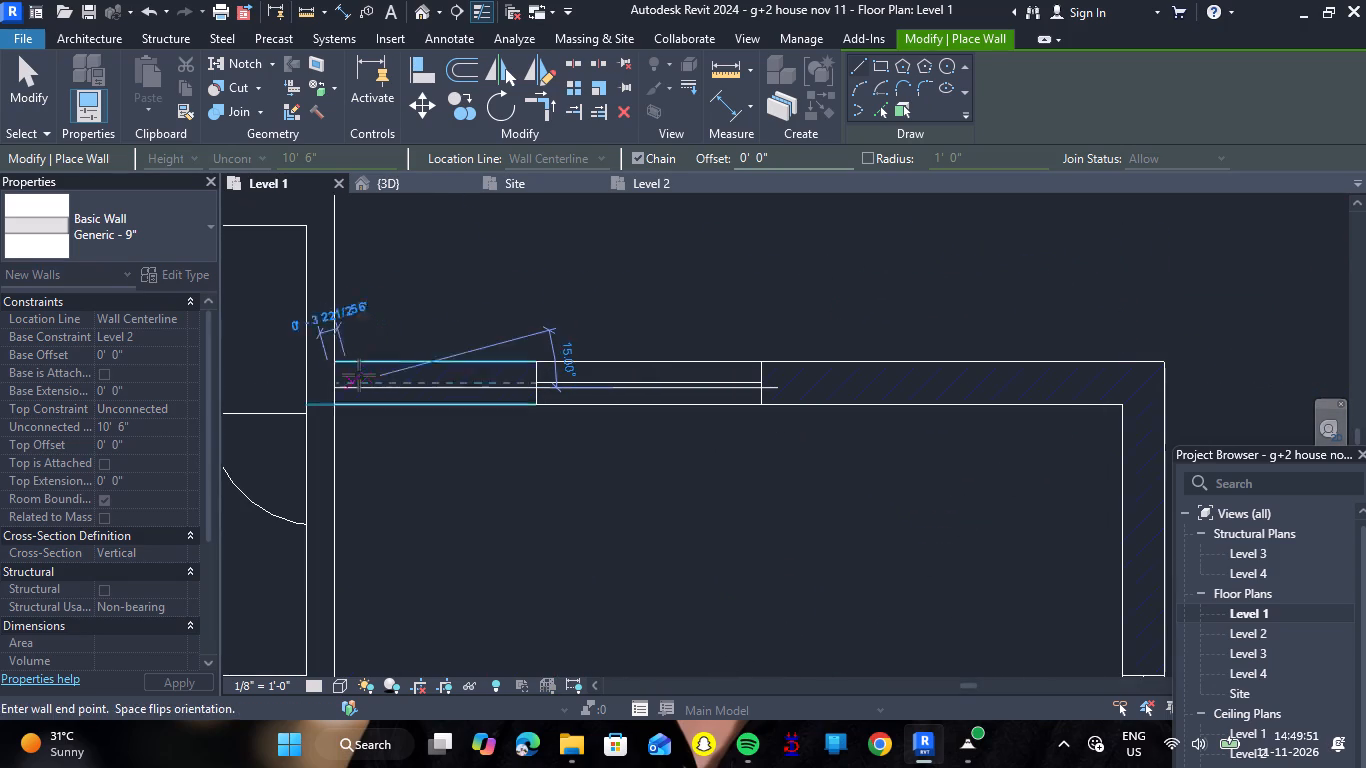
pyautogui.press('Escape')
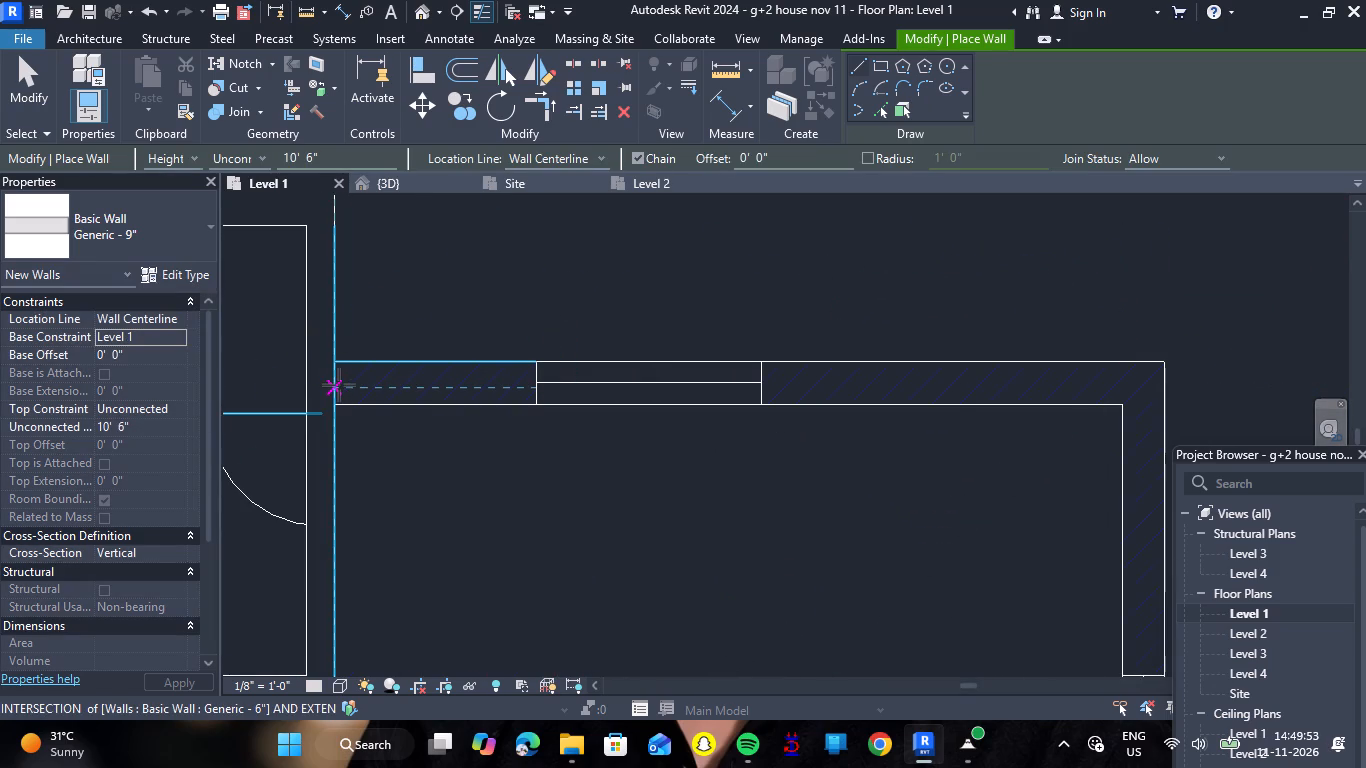
# Draw a Generic - 9" wall about 15' long along the upper bedroom's top edge, from the bath wall across the window to the outer corner.
pyautogui.click(337, 383)
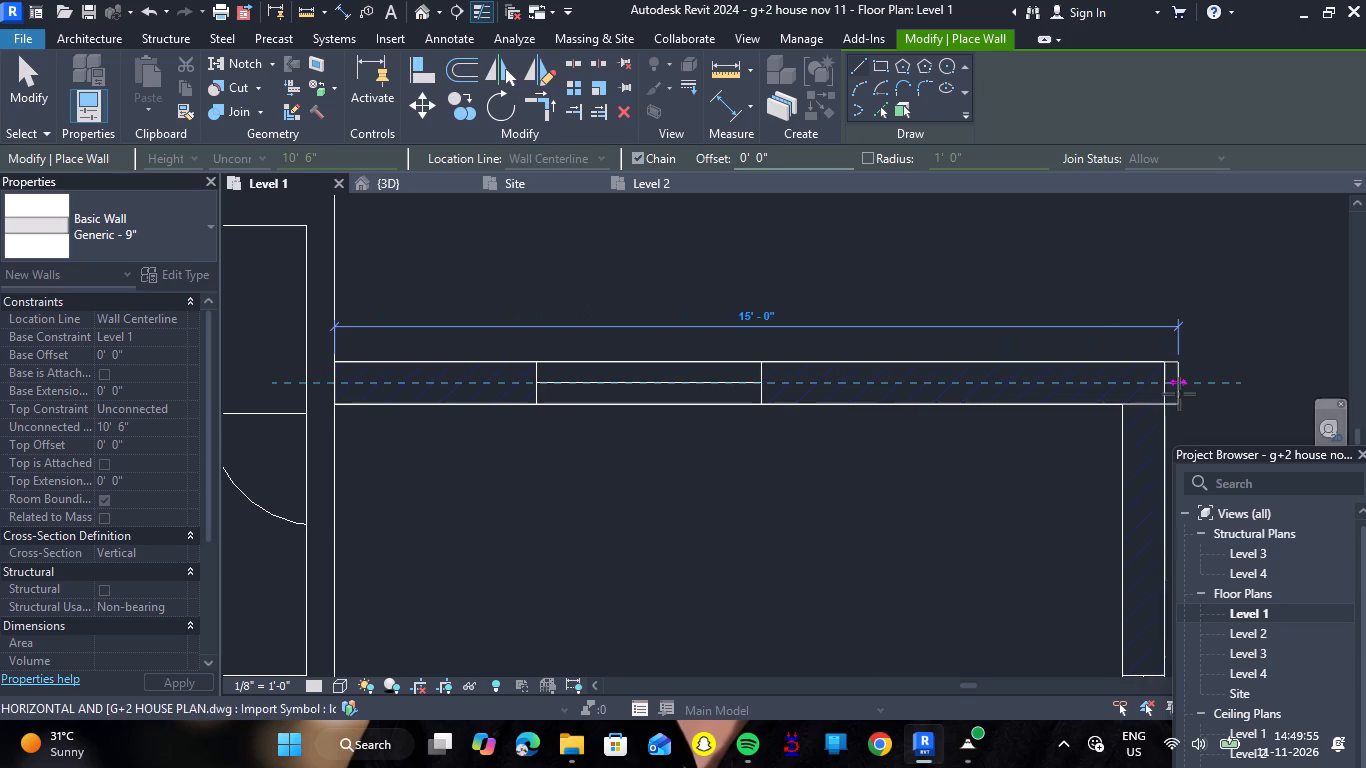
pyautogui.click(1167, 385)
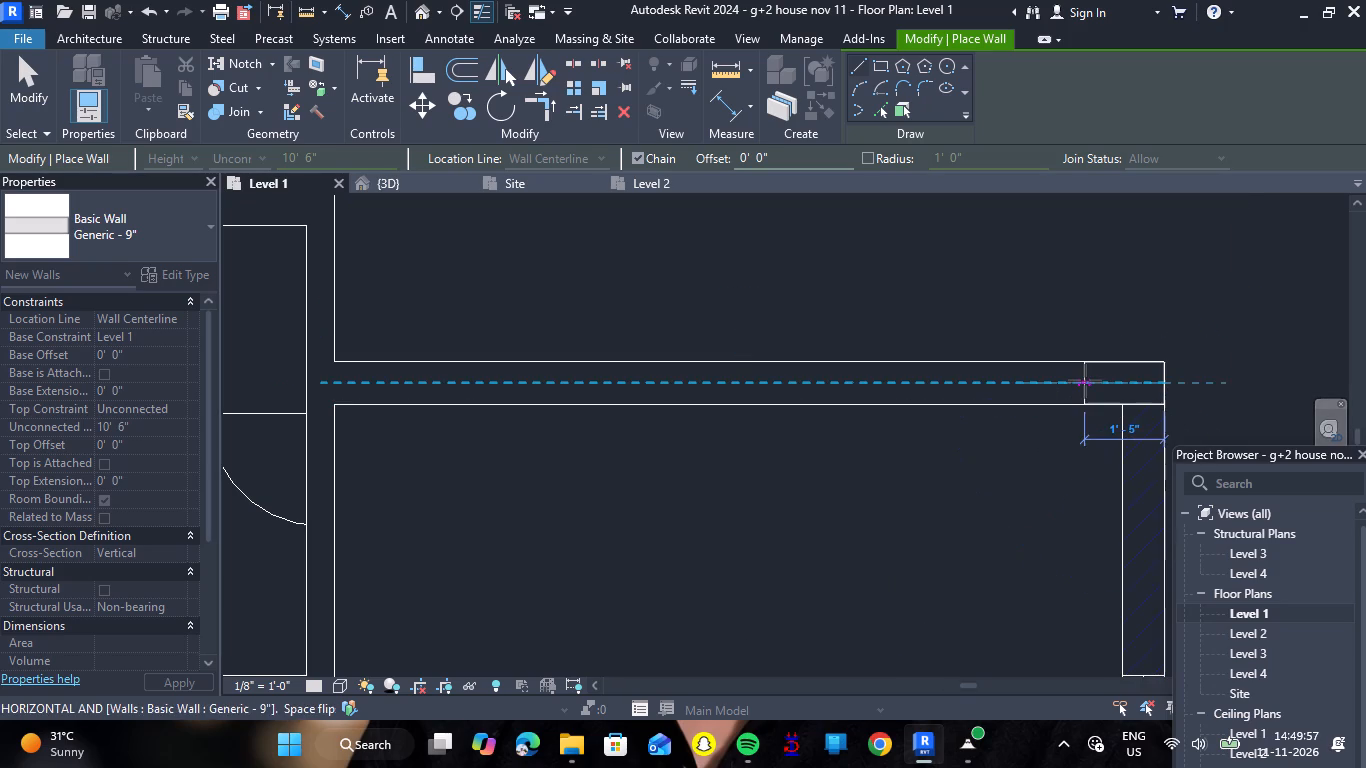
pyautogui.scroll(-7, 1117, 420)
pyautogui.scroll(-5, 1089, 345)
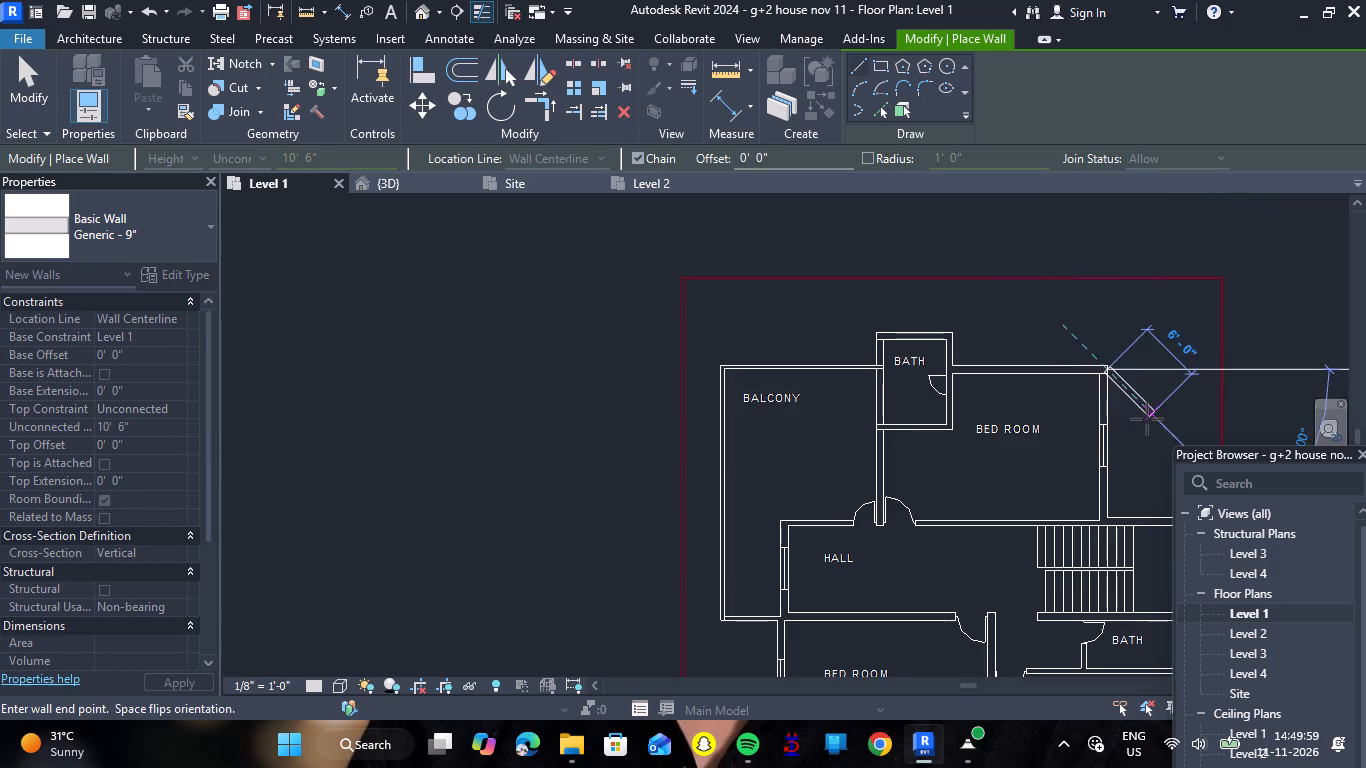
pyautogui.scroll(8, 1147, 419)
pyautogui.scroll(3, 1018, 339)
pyautogui.press('Escape')
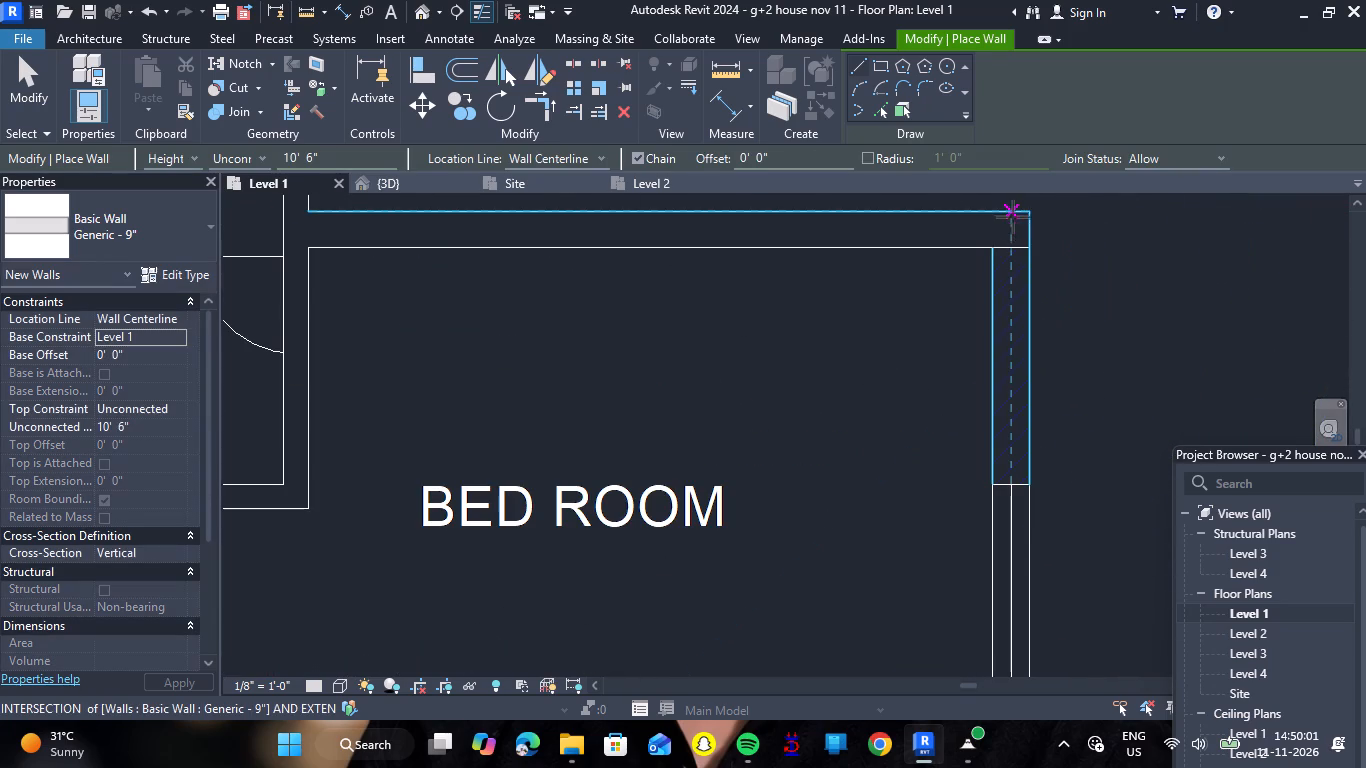
# Draw a Generic - 9" wall down the upper bedroom's outer side, from its top corner across the window to the hall wall's stair-side face.
pyautogui.click(1012, 211)
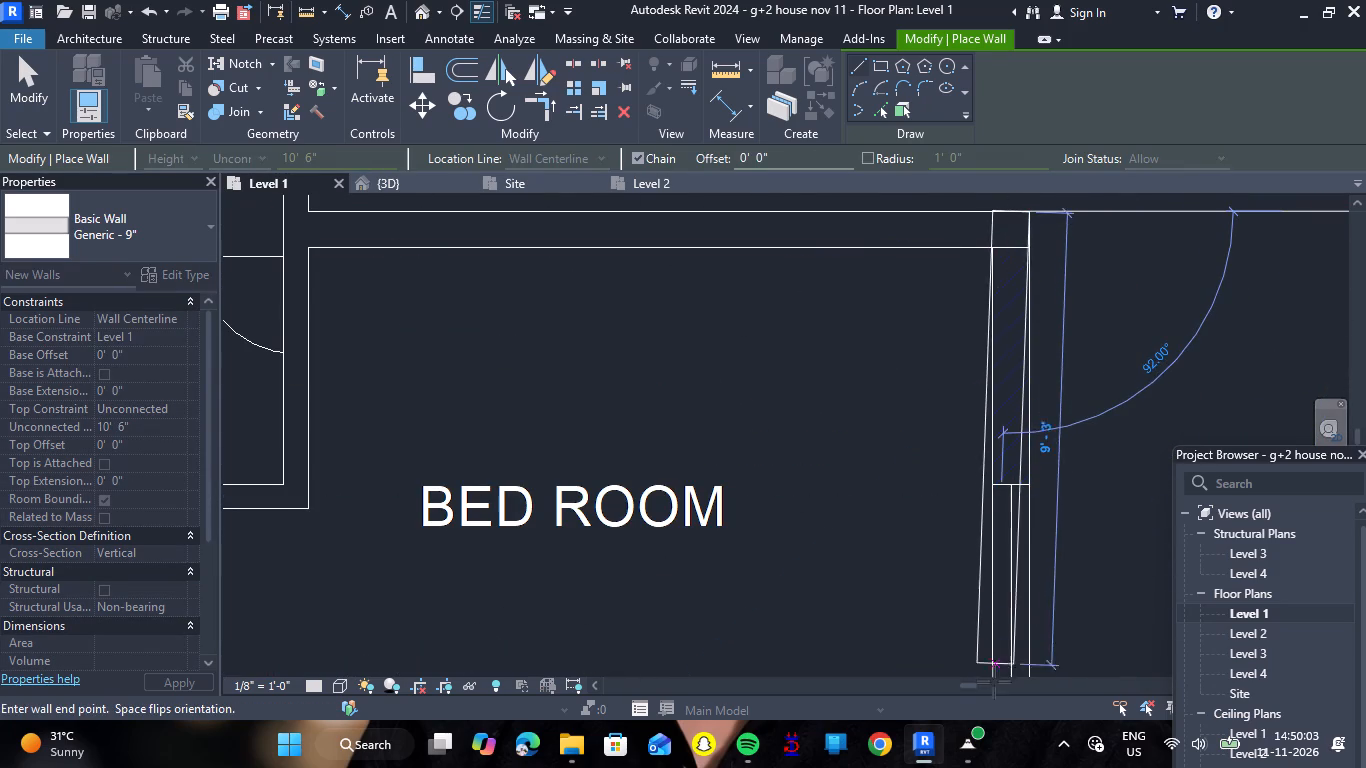
pyautogui.scroll(-14, 1009, 568)
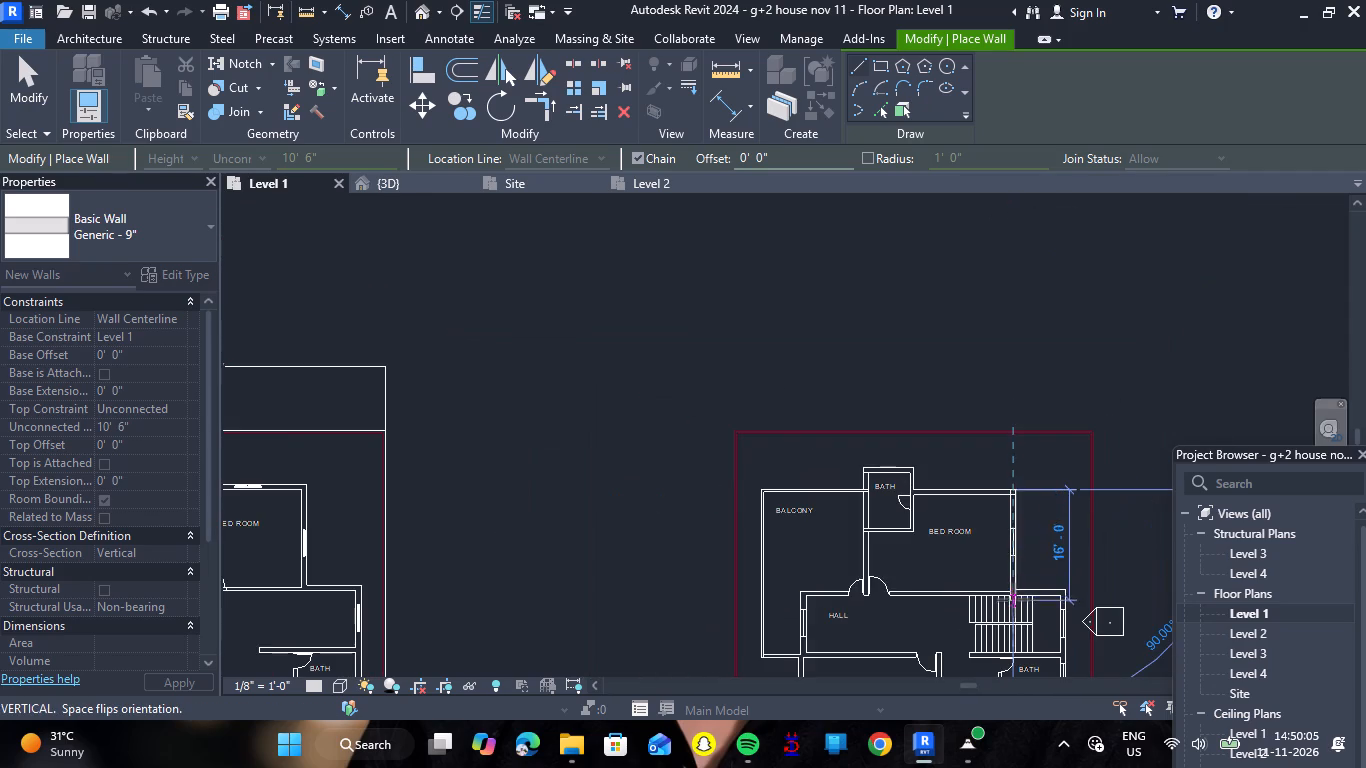
pyautogui.scroll(15, 1013, 599)
pyautogui.scroll(8, 1008, 583)
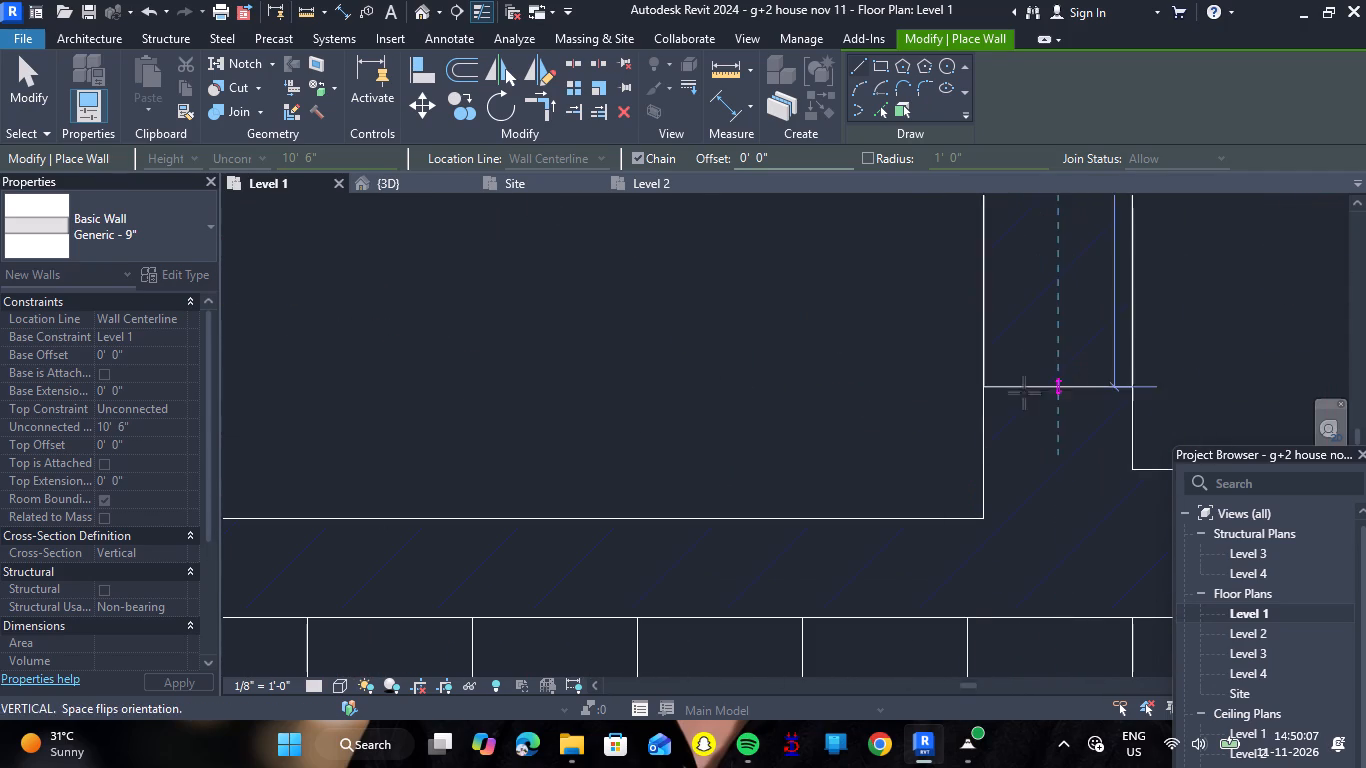
pyautogui.scroll(-7, 1026, 511)
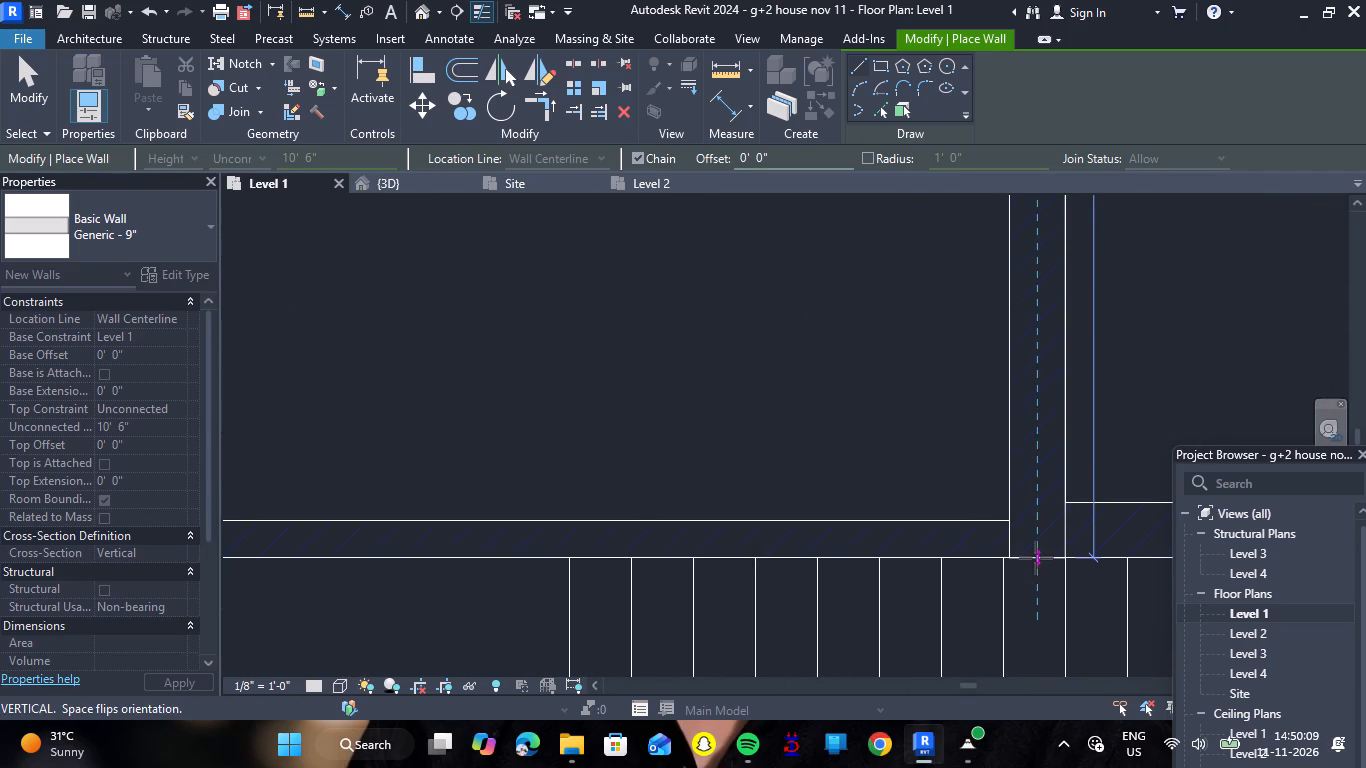
pyautogui.click(1036, 557)
pyautogui.press('Escape')
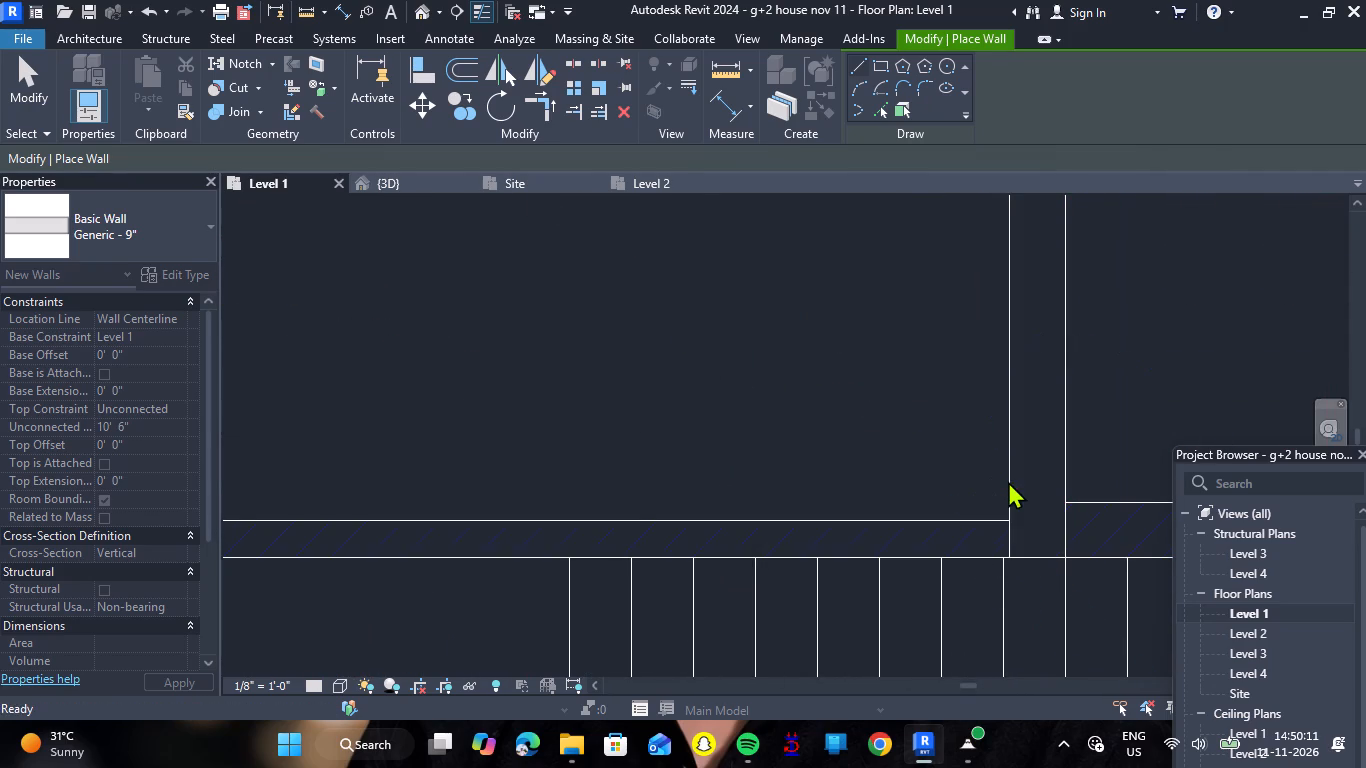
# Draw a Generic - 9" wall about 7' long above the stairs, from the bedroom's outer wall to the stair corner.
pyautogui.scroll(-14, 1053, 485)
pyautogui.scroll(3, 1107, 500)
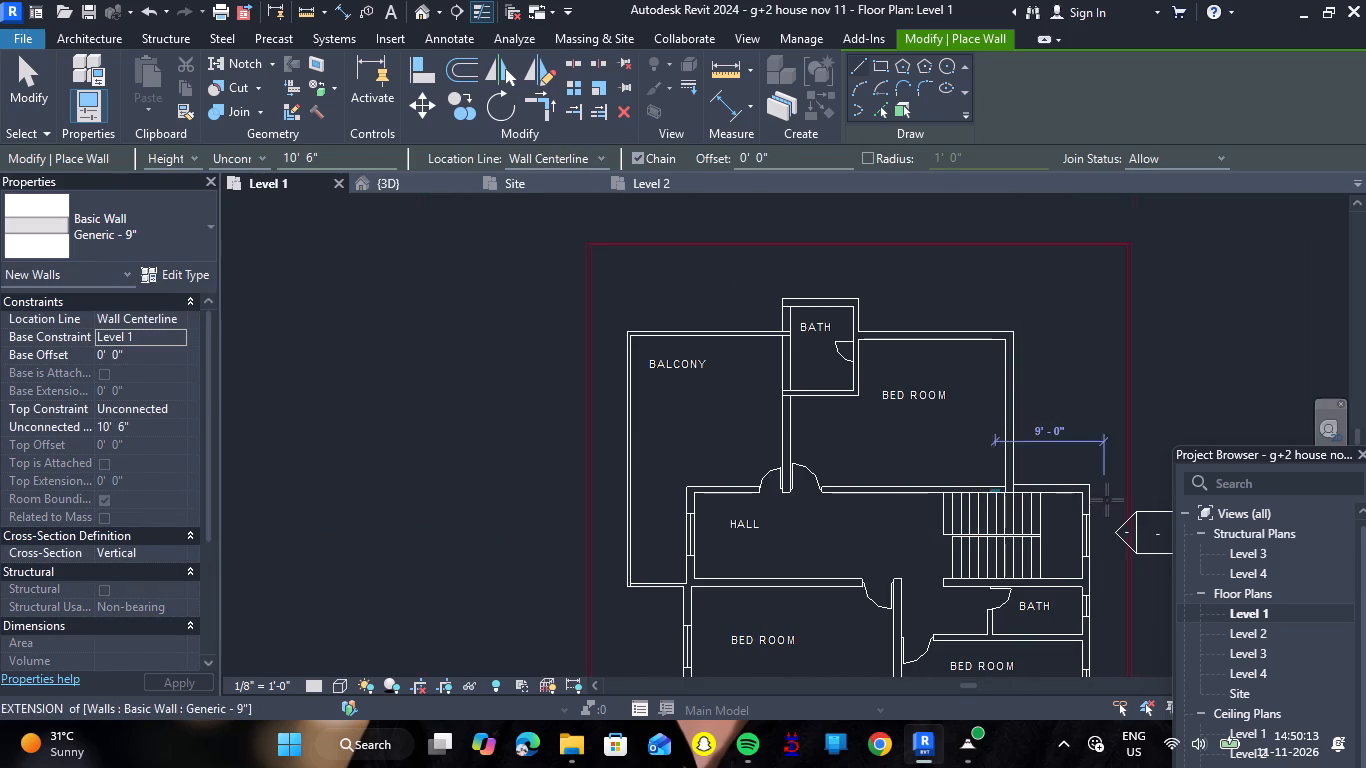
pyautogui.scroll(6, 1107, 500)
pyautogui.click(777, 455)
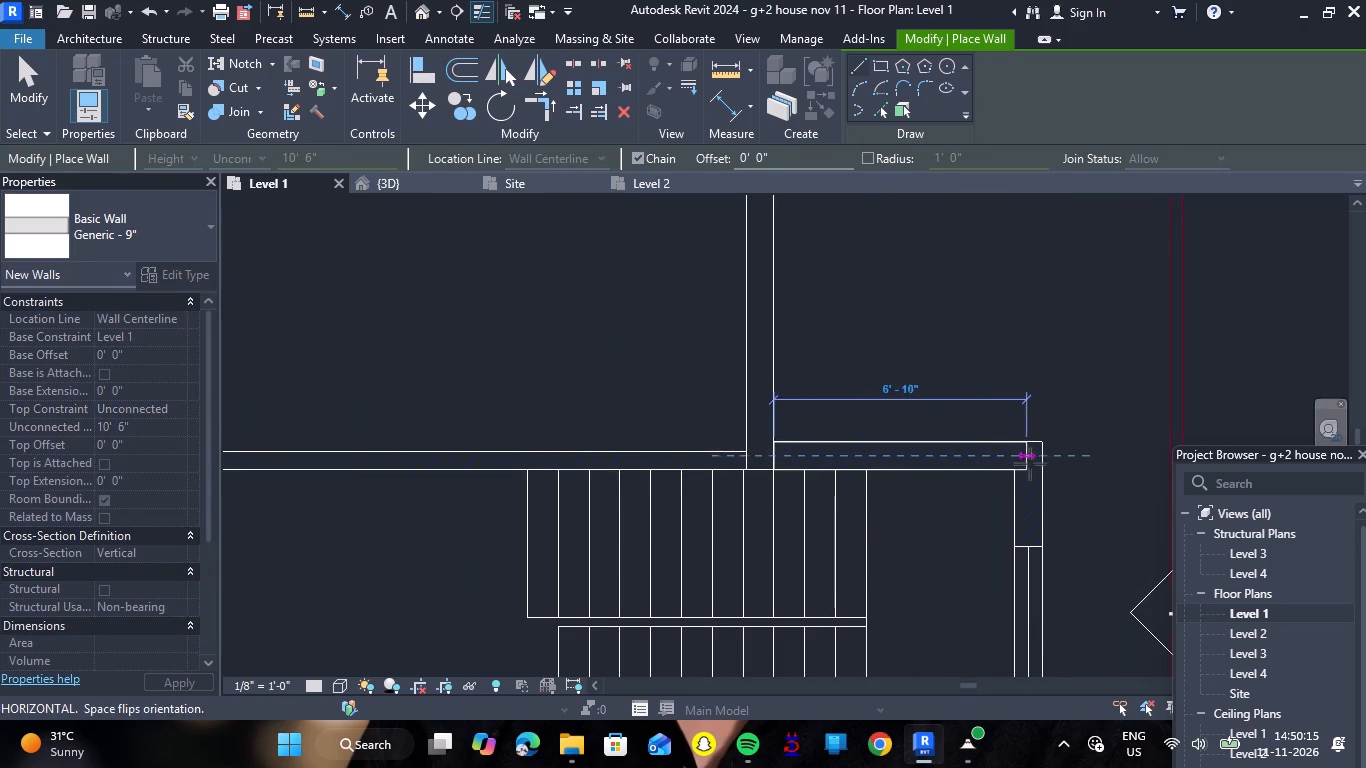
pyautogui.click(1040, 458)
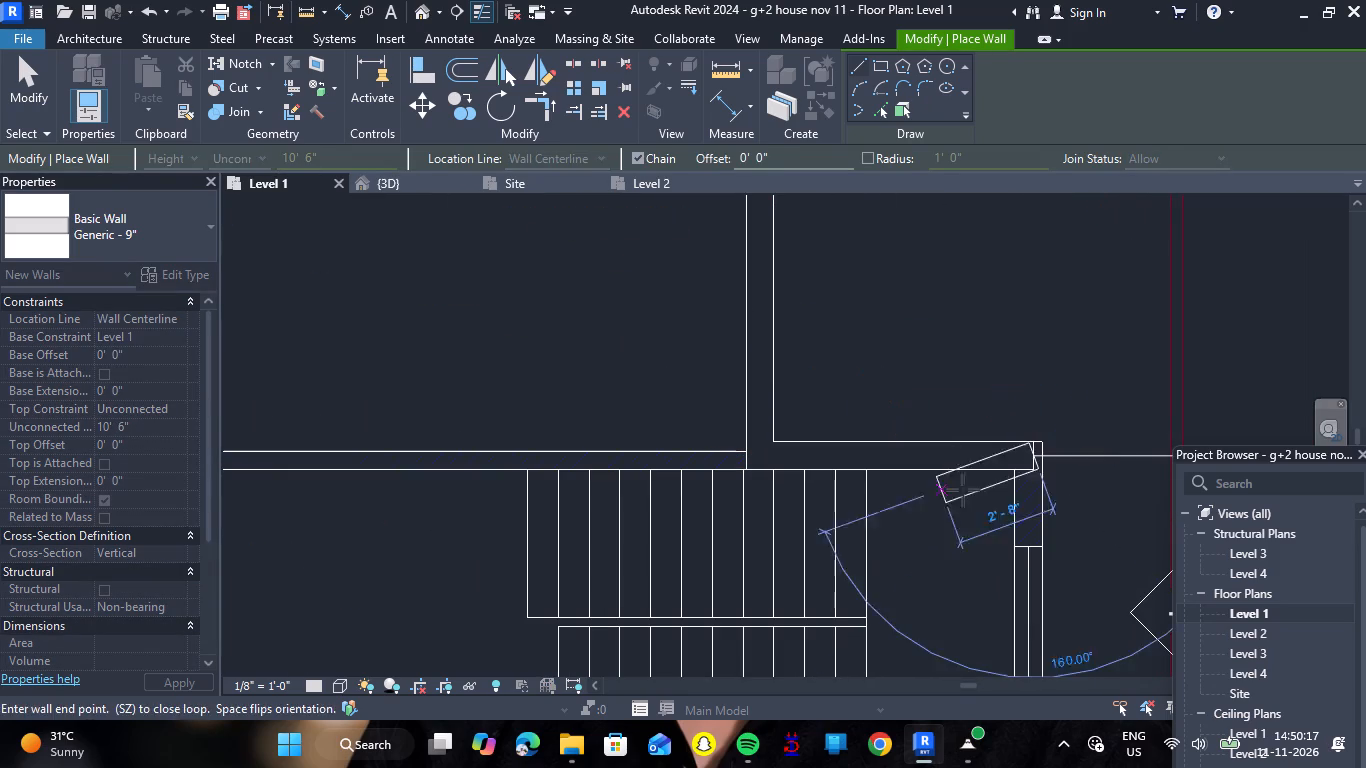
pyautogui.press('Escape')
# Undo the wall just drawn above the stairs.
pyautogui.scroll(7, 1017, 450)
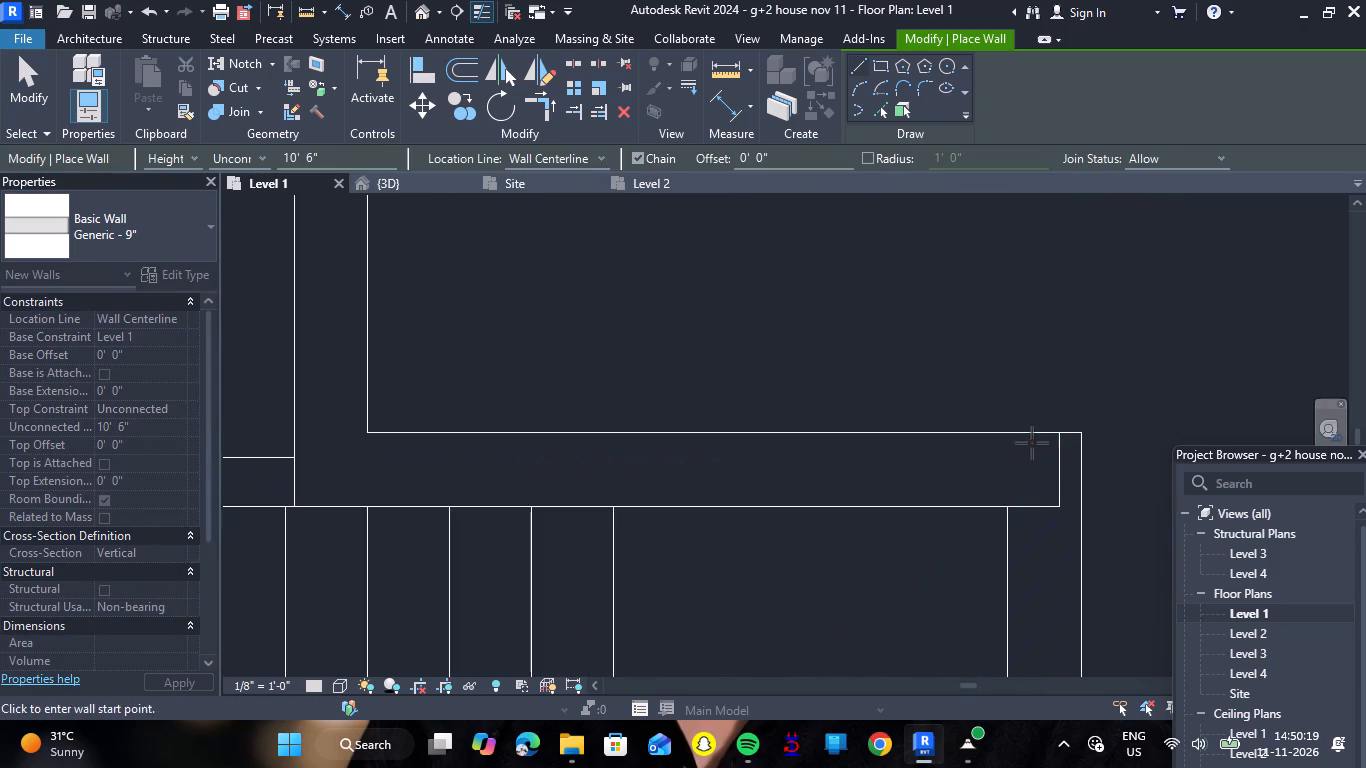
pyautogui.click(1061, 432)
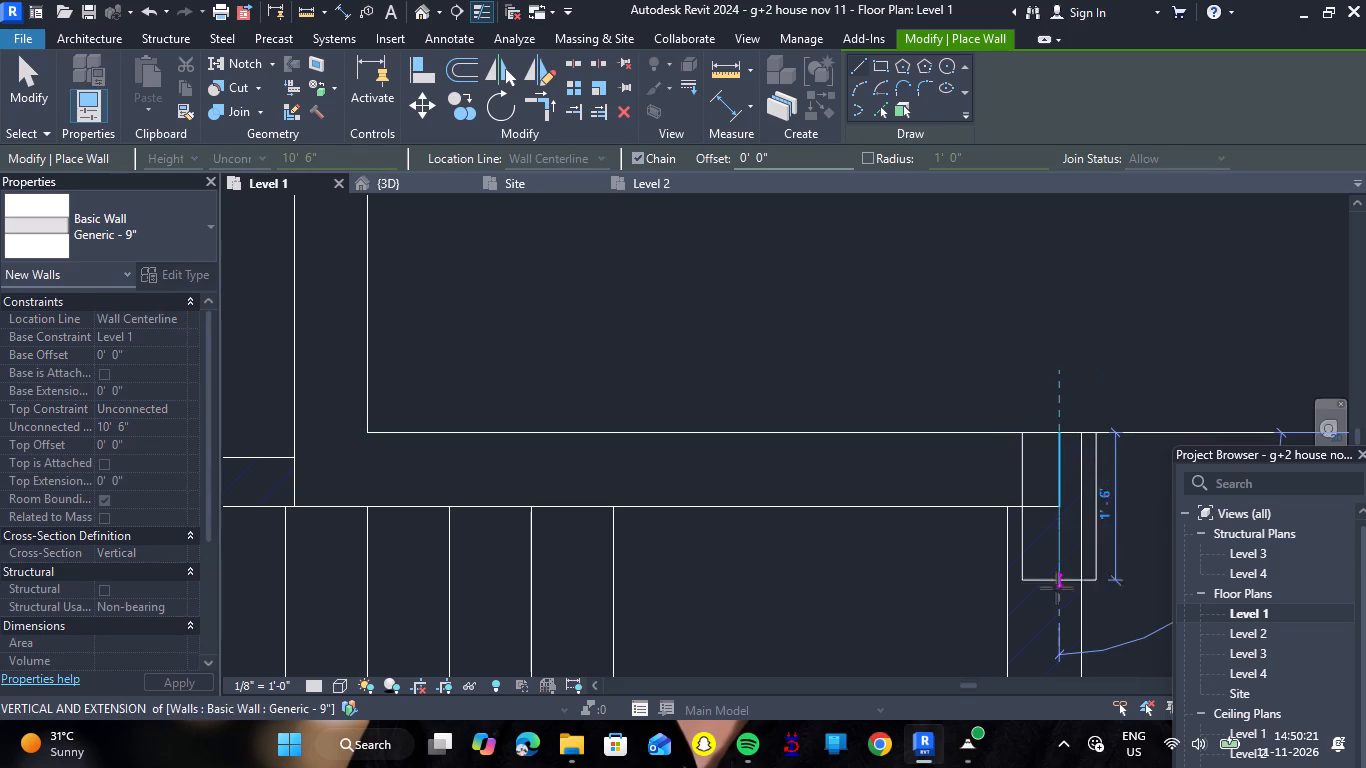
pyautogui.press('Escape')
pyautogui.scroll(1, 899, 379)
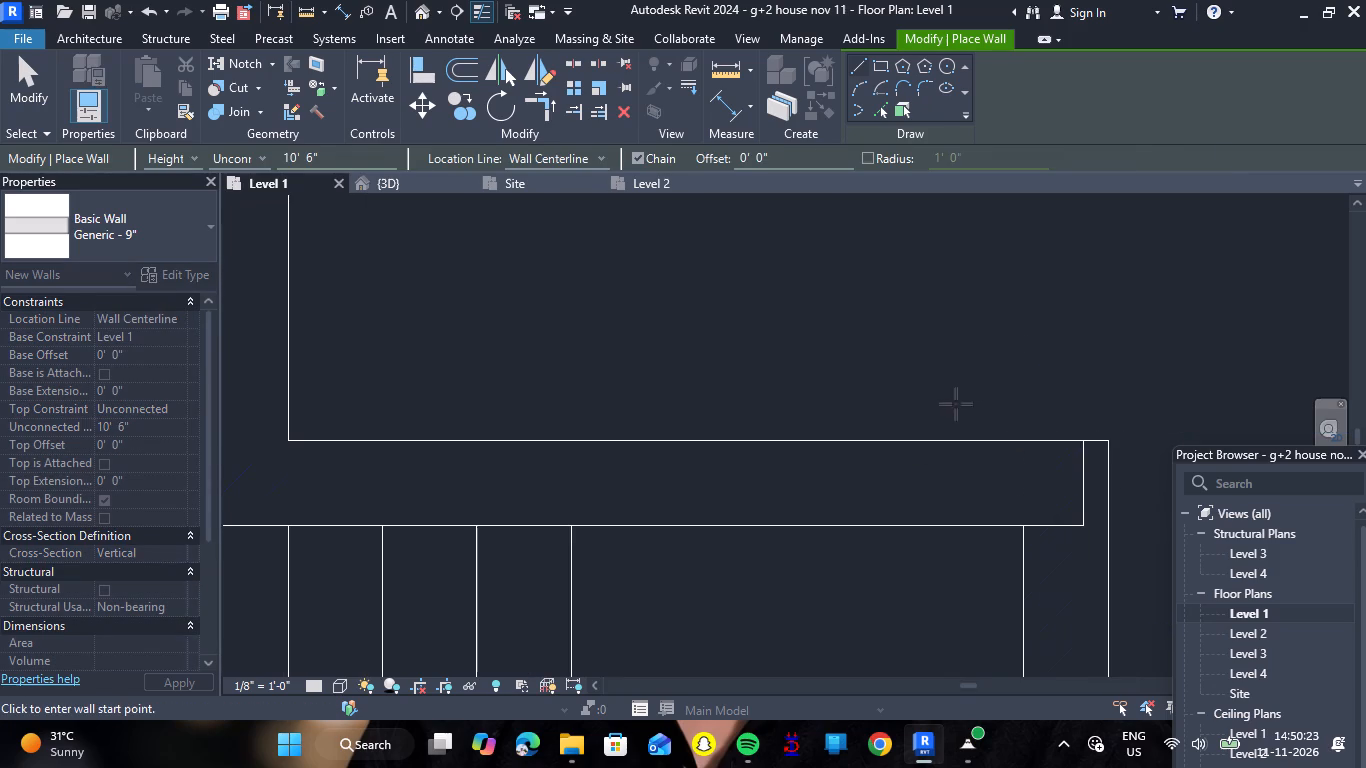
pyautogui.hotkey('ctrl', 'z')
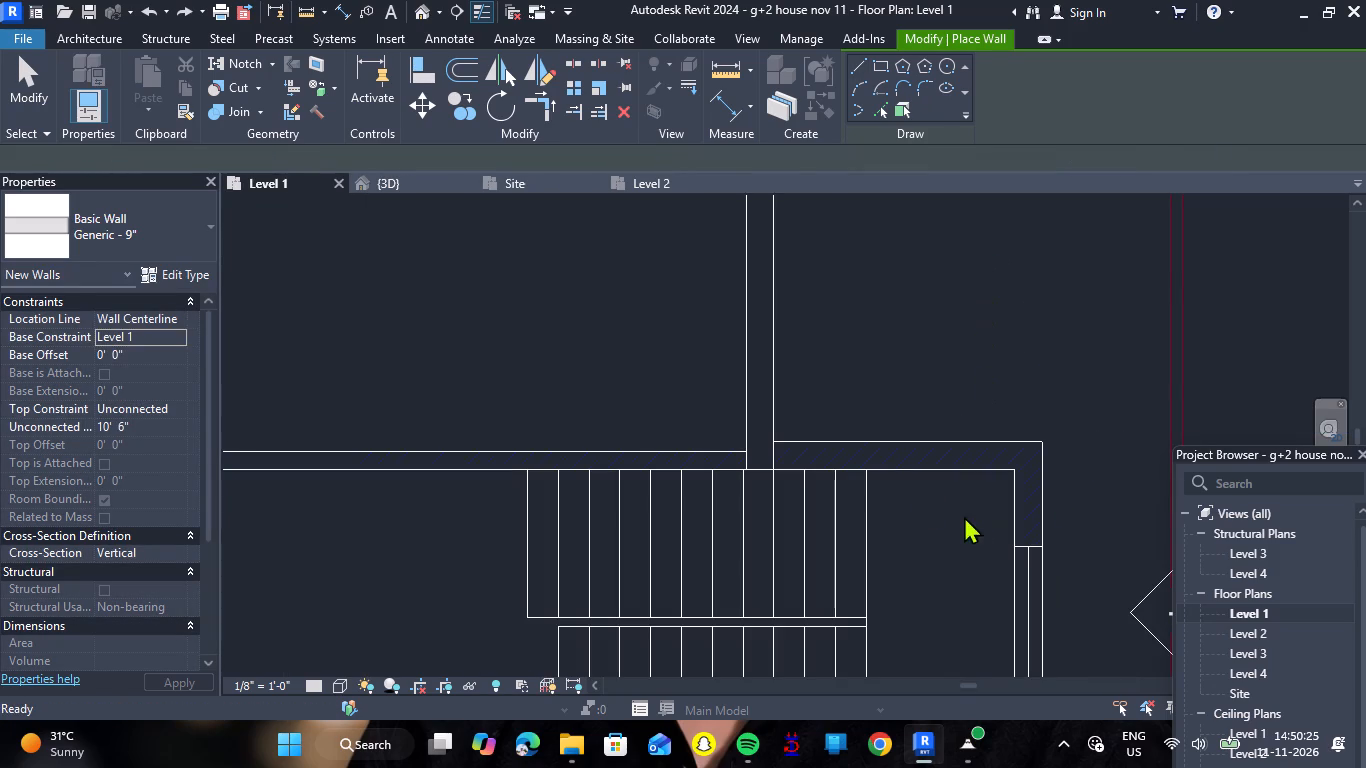
# Draw a Generic - 9" wall above the stairs on the centerline, from the bedroom wall's outer face exactly to the stair corner's outer face.
pyautogui.scroll(7, 890, 498)
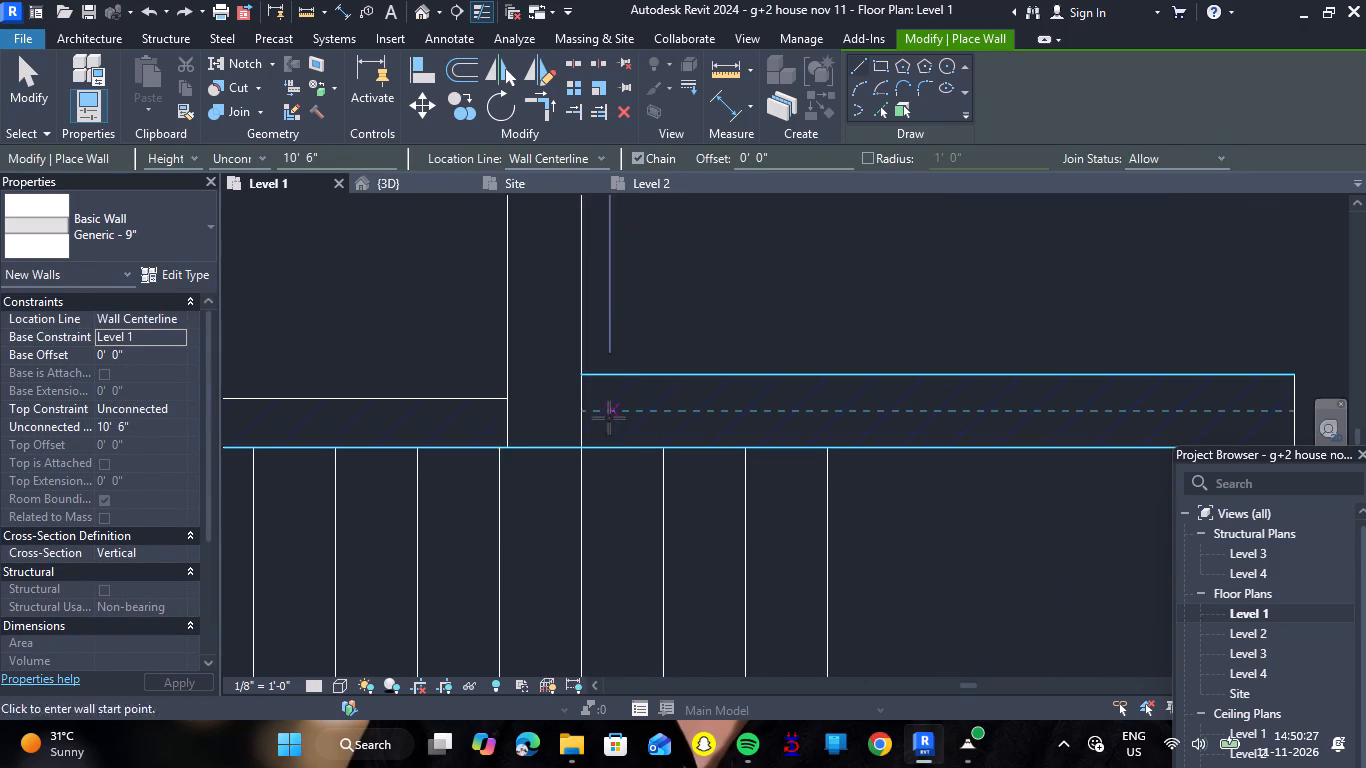
pyautogui.click(584, 411)
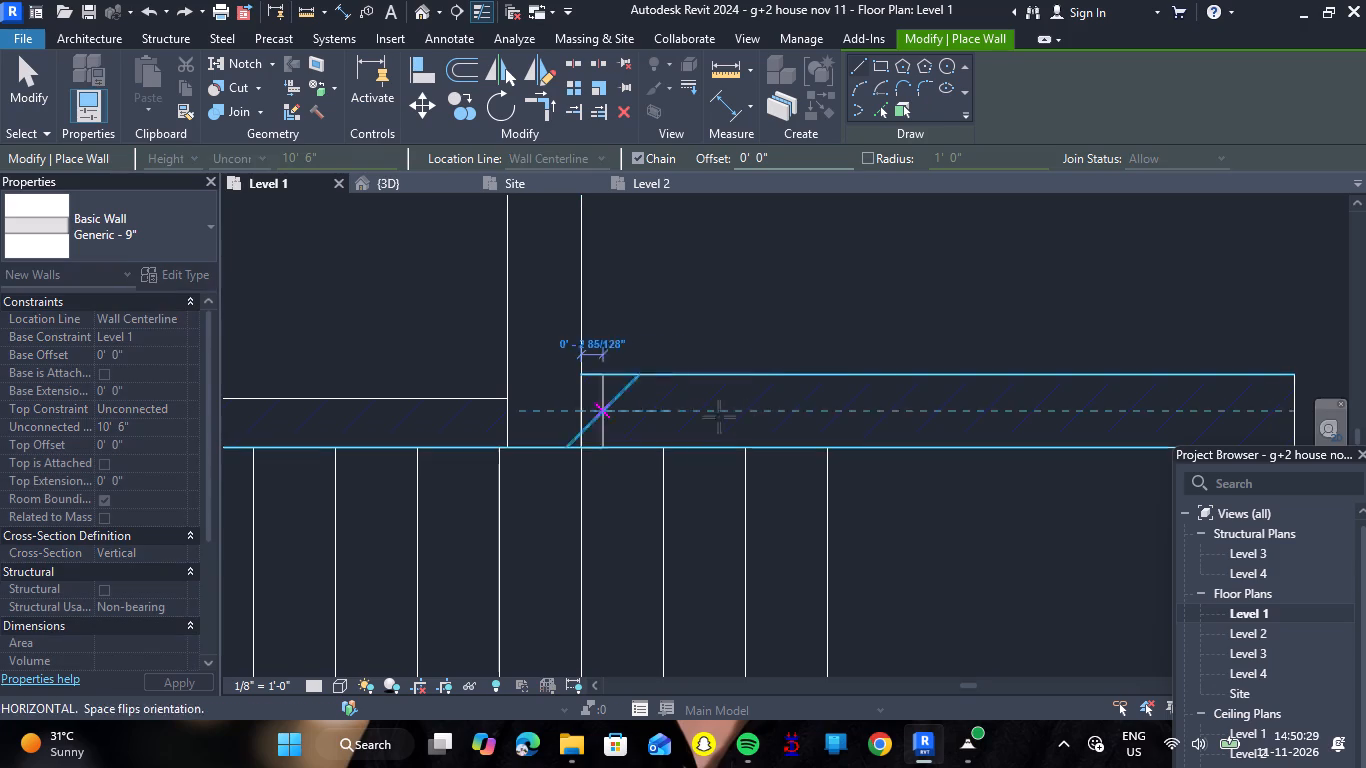
pyautogui.scroll(-6, 901, 398)
pyautogui.scroll(4, 1133, 384)
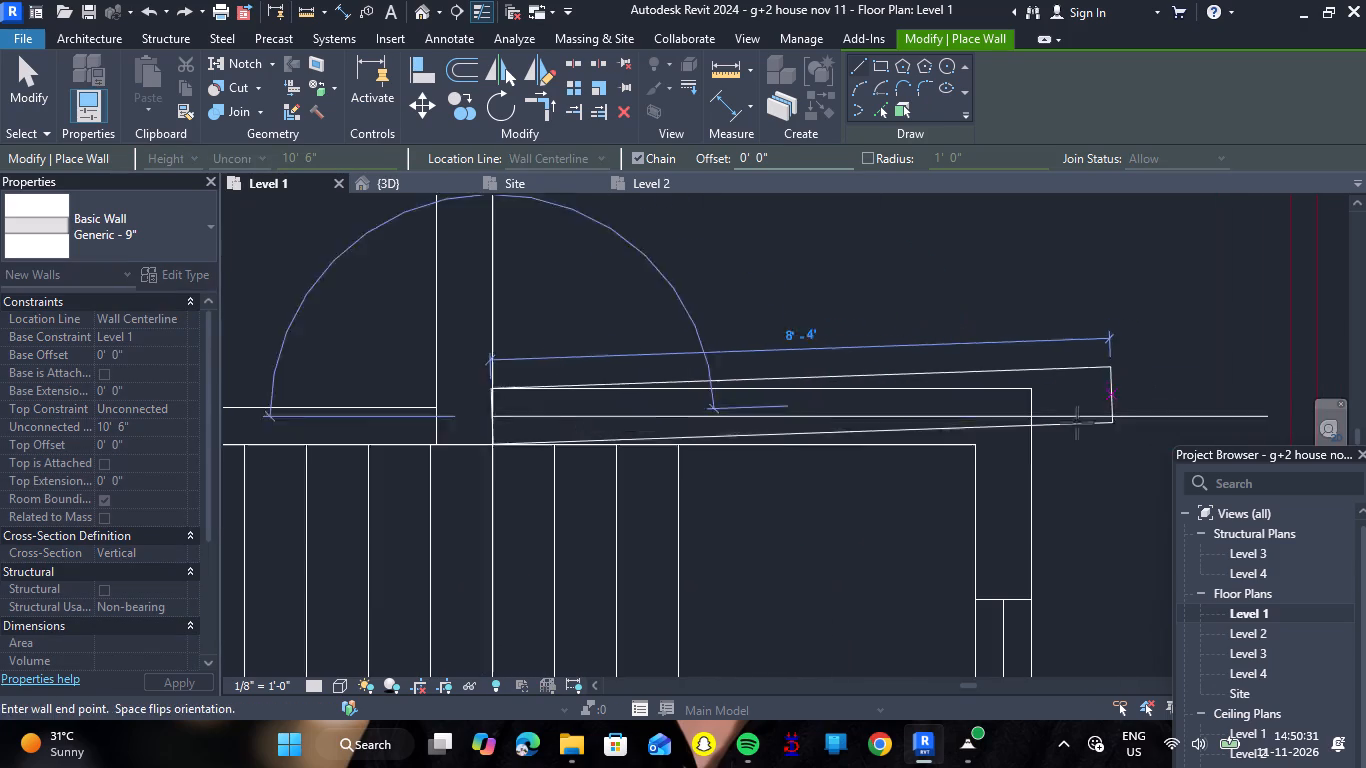
pyautogui.scroll(11, 1028, 432)
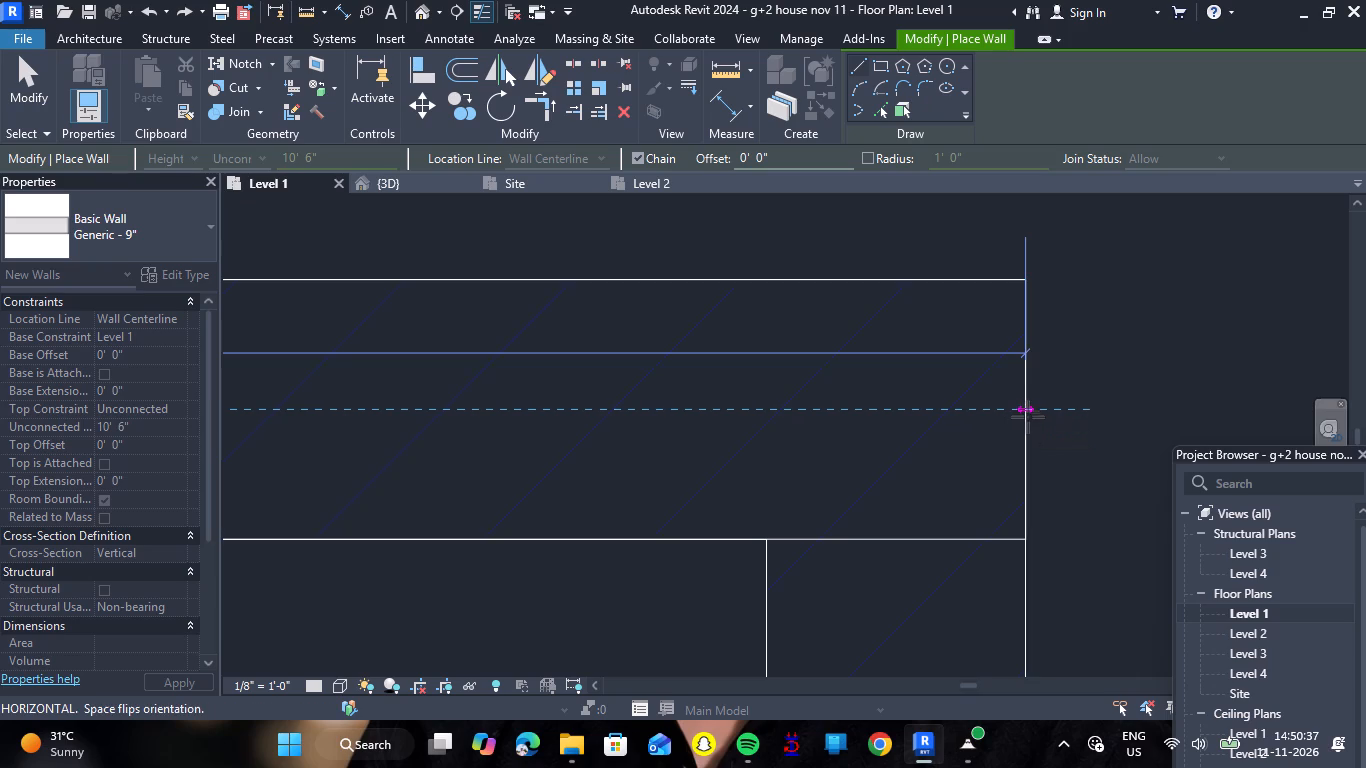
pyautogui.click(1028, 410)
pyautogui.scroll(-3, 1031, 420)
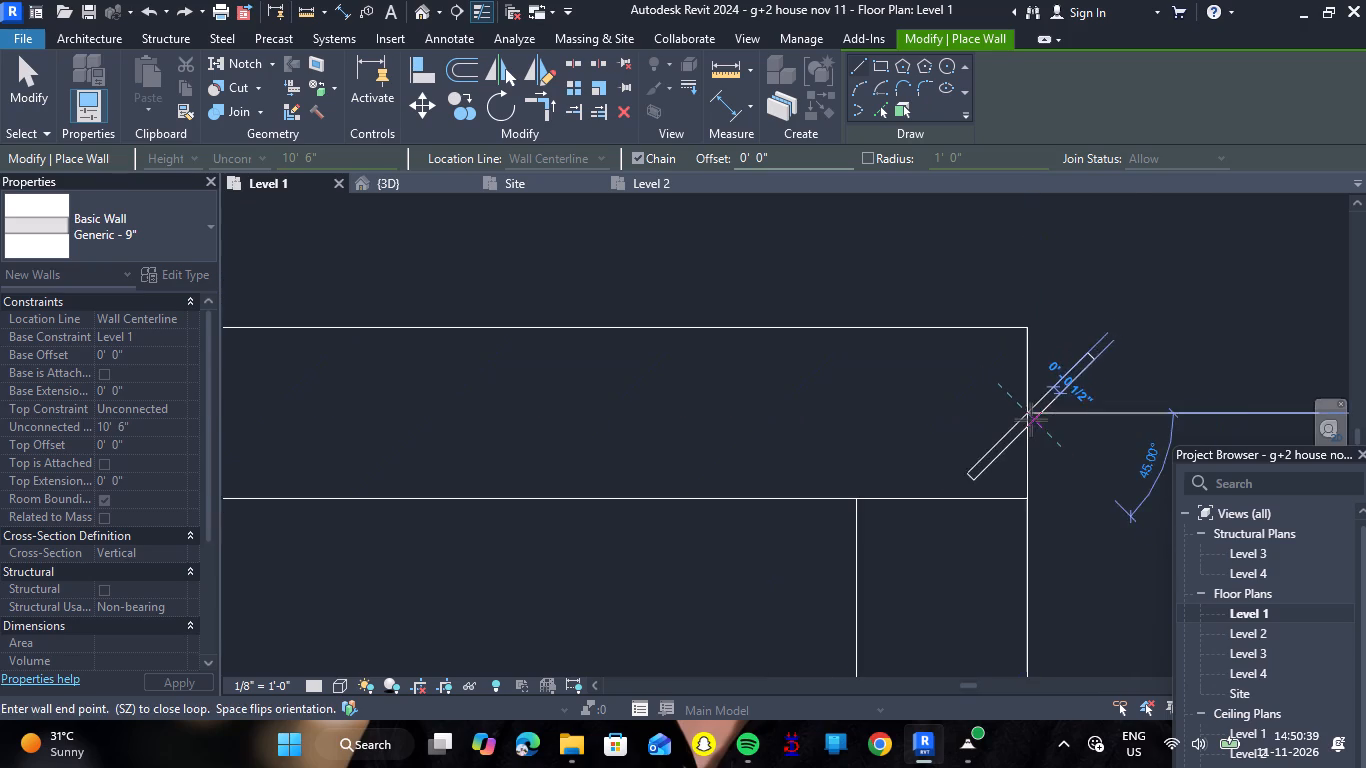
pyautogui.press('Escape')
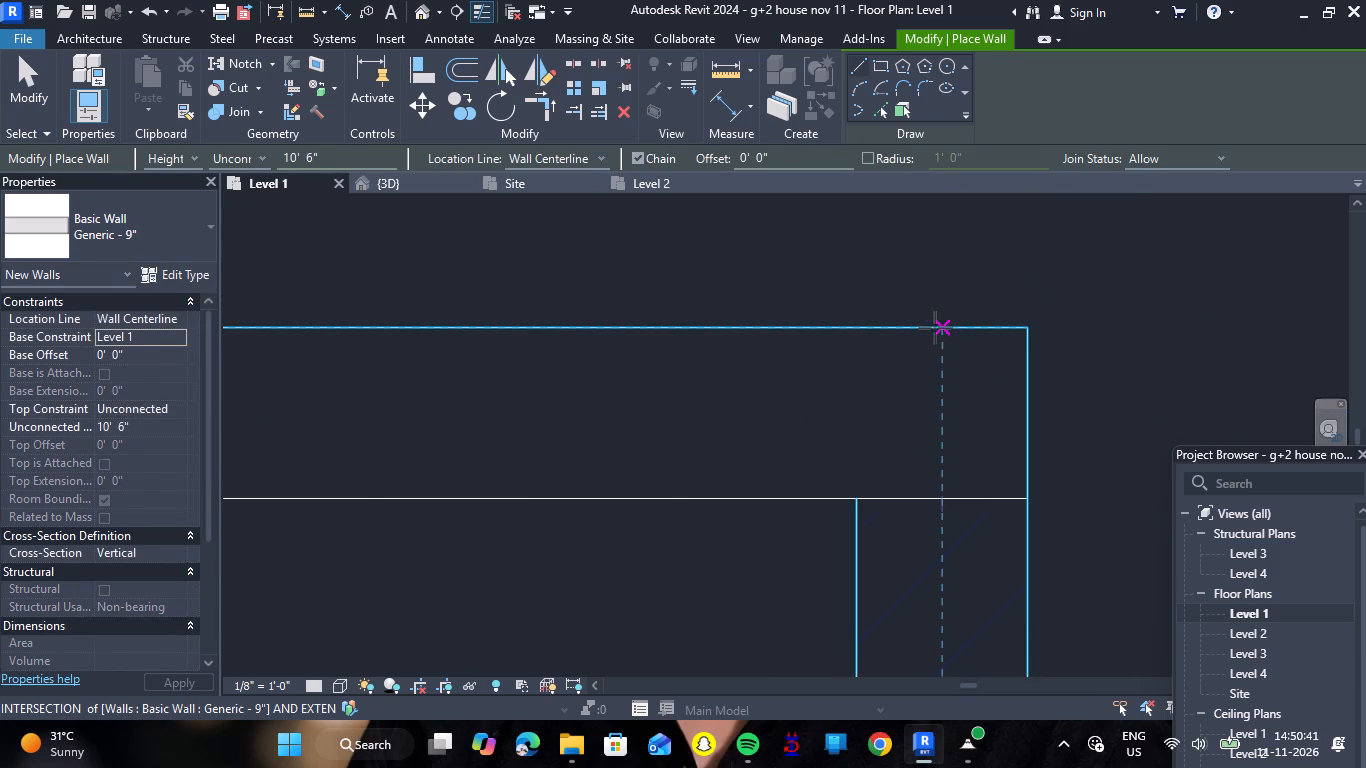
# Draw a Generic - 9" wall down the stair-side outer edge, from the stair corner past the bath to the lower bedroom's bottom corner.
pyautogui.click(938, 327)
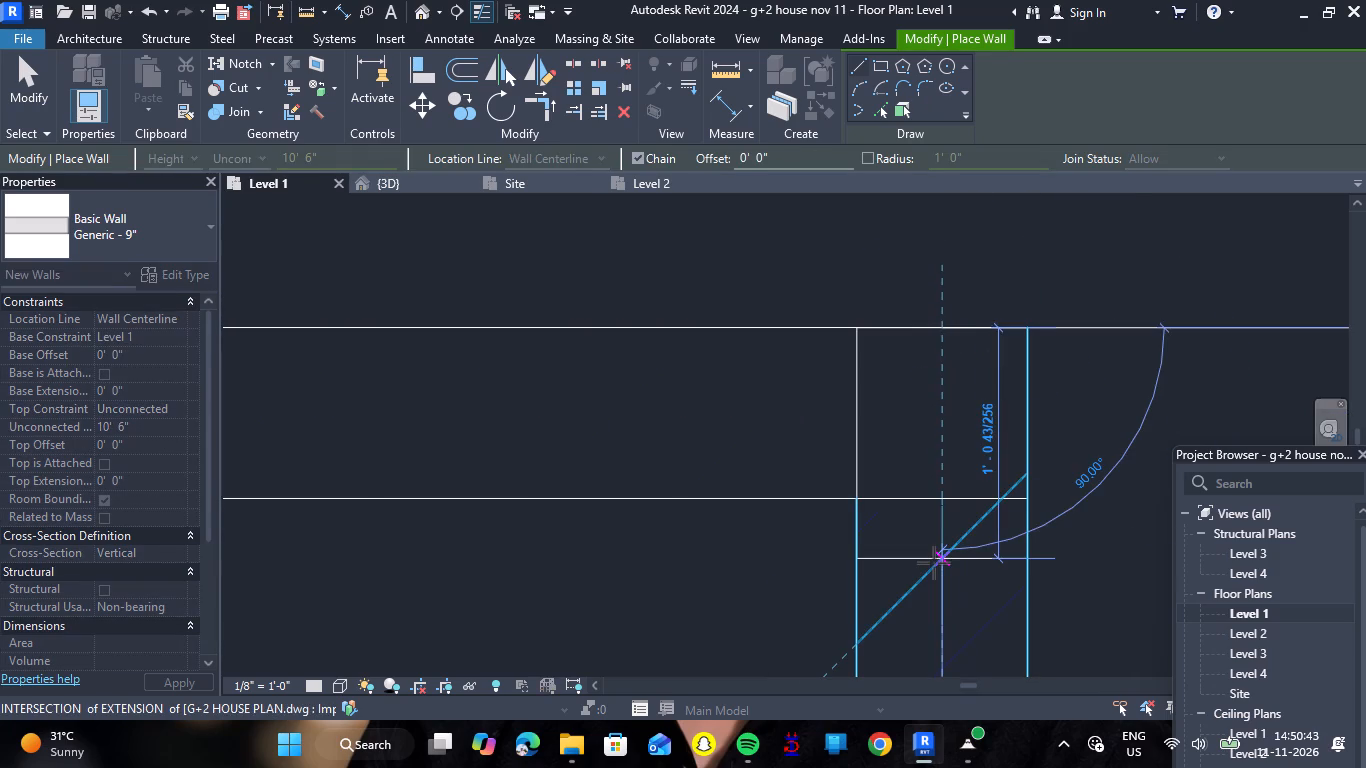
pyautogui.scroll(-18, 934, 563)
pyautogui.scroll(-7, 953, 495)
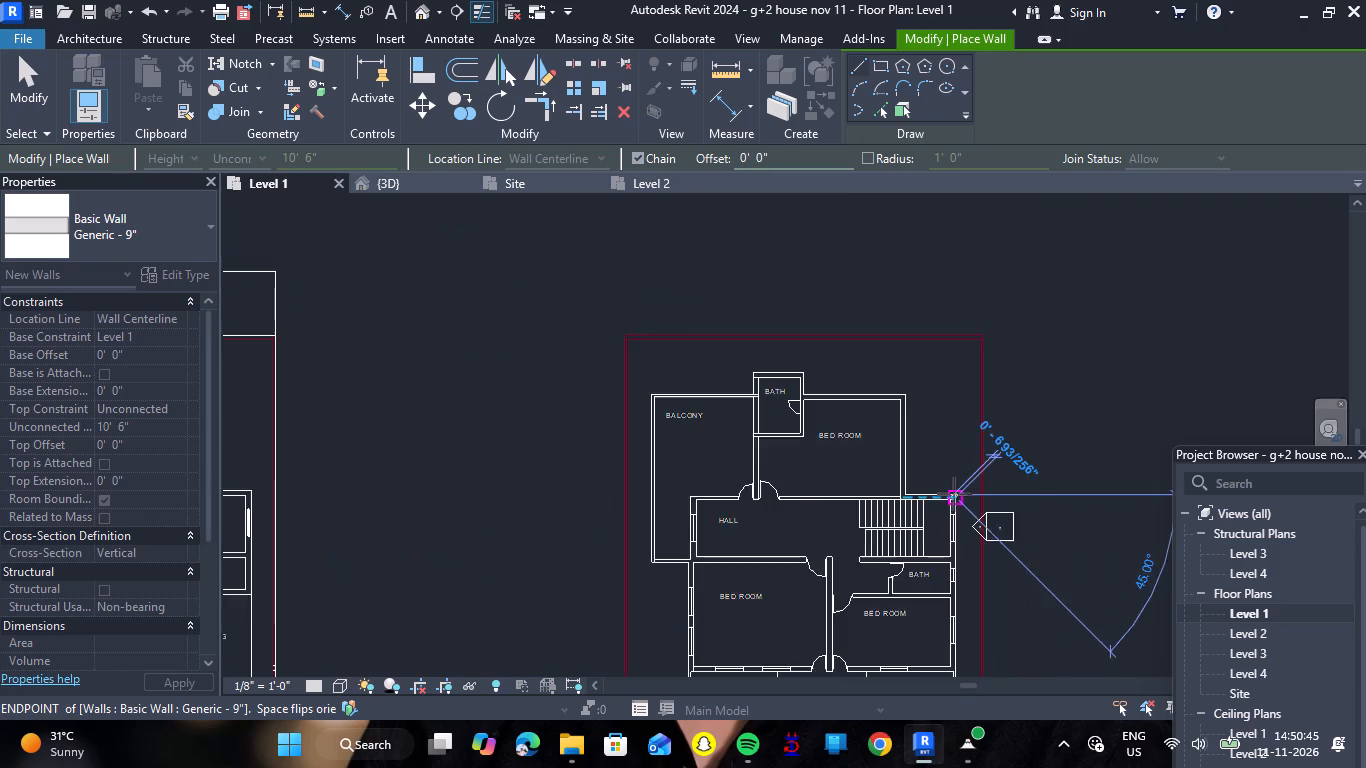
pyautogui.scroll(-4, 954, 494)
pyautogui.scroll(7, 962, 658)
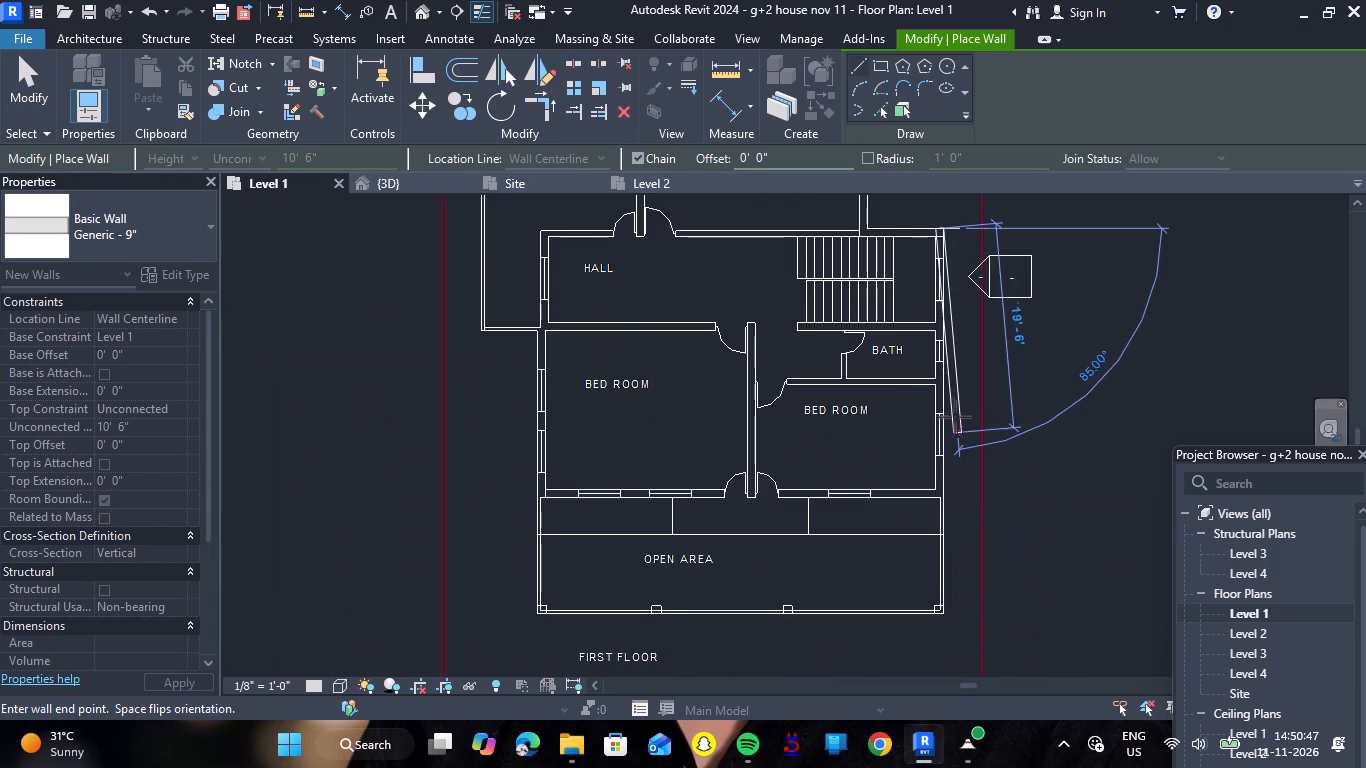
pyautogui.scroll(6, 953, 411)
pyautogui.scroll(8, 914, 580)
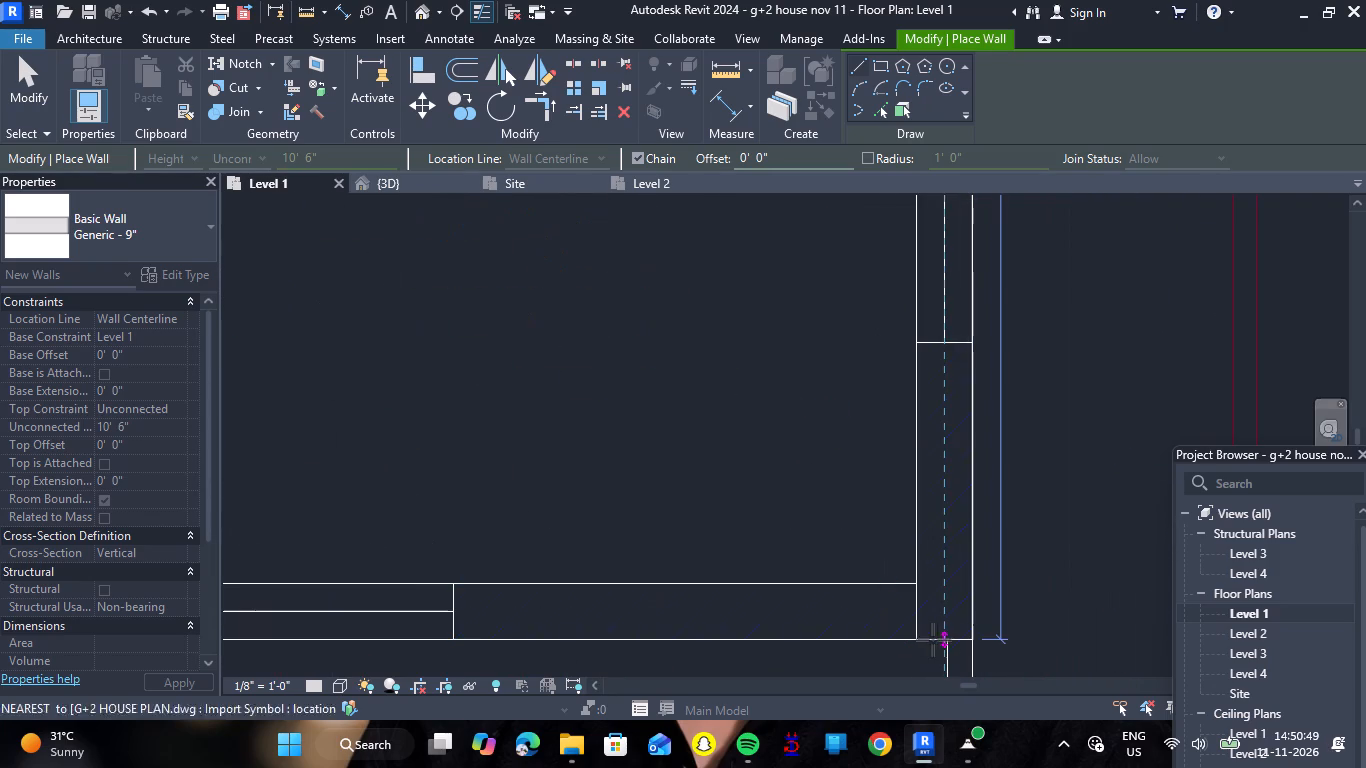
pyautogui.doubleClick(946, 640)
pyautogui.press('Escape')
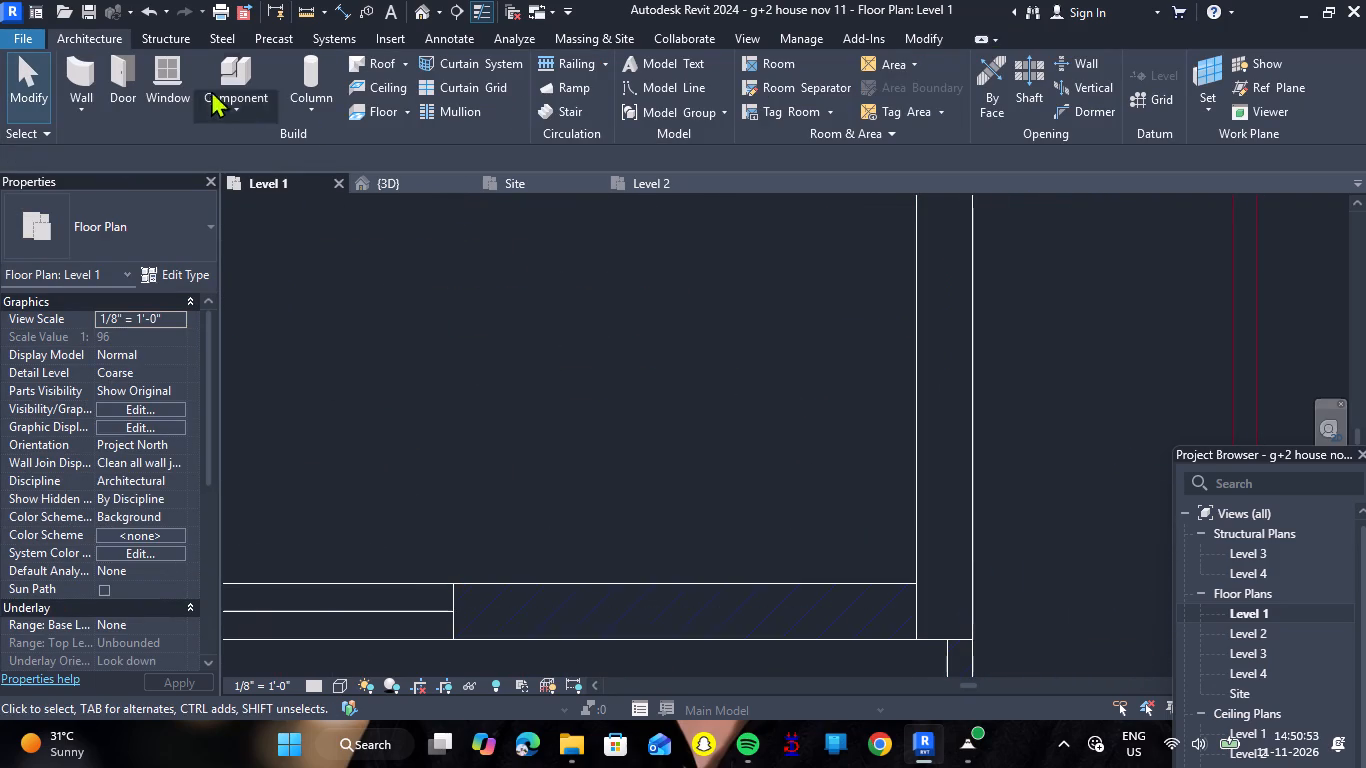
# Draw a Generic - 9" wall along the open-area side of both lower bedrooms, on its centerline between the two outer wall faces.
pyautogui.click(82, 71)
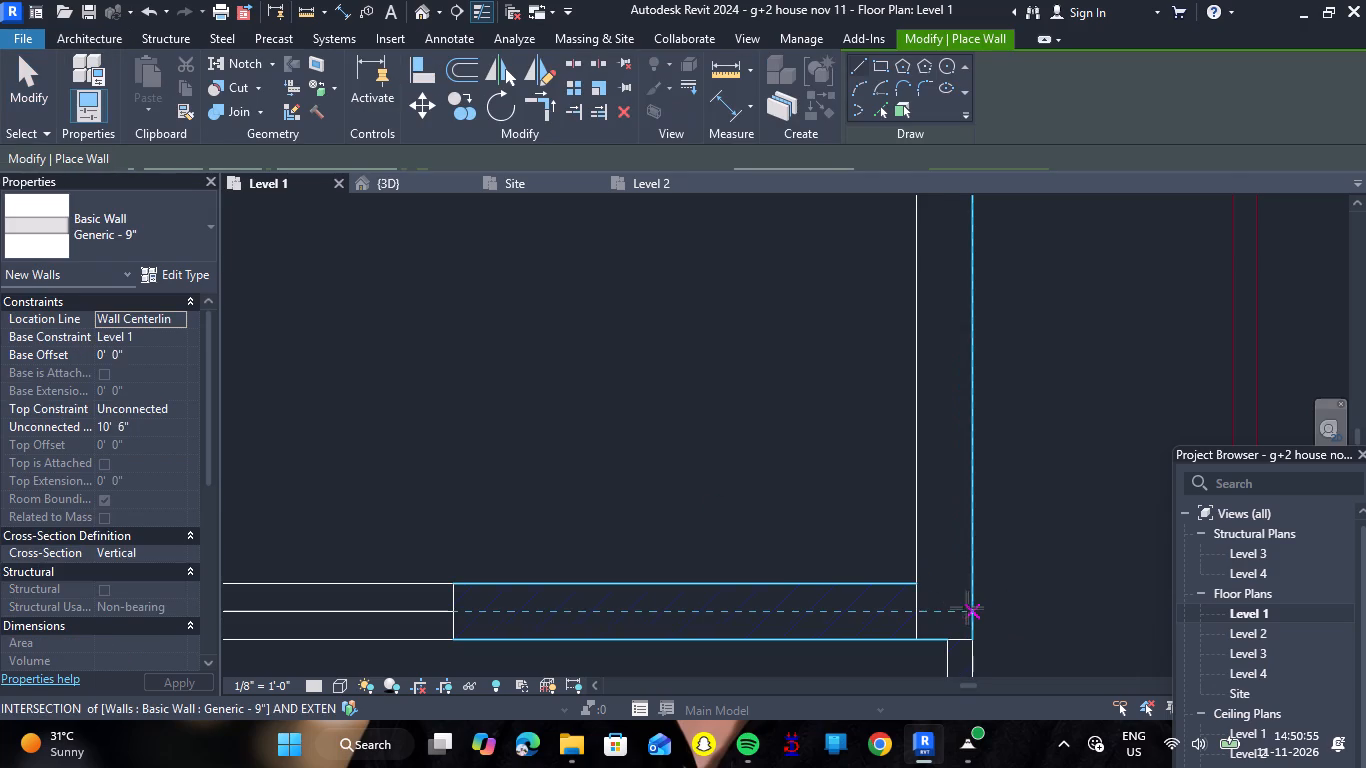
pyautogui.click(972, 615)
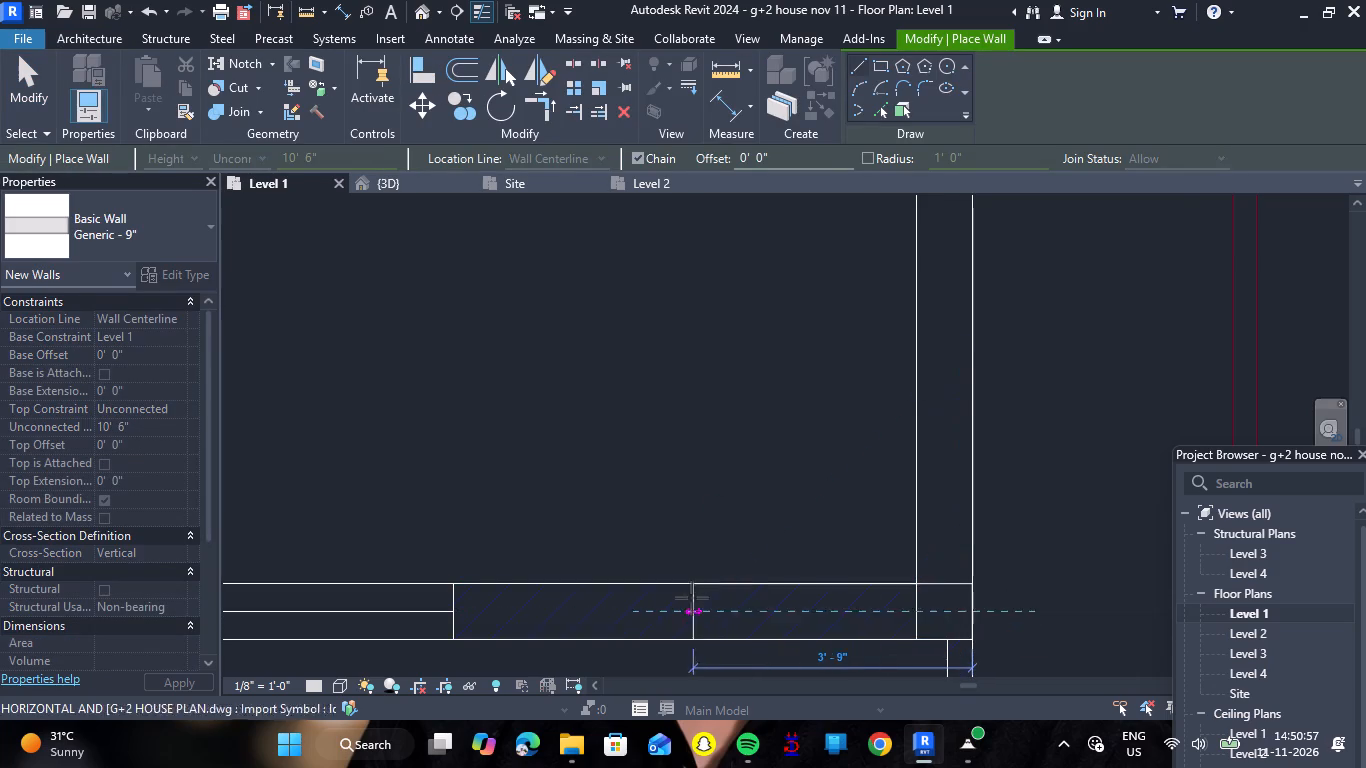
pyautogui.scroll(-16, 689, 598)
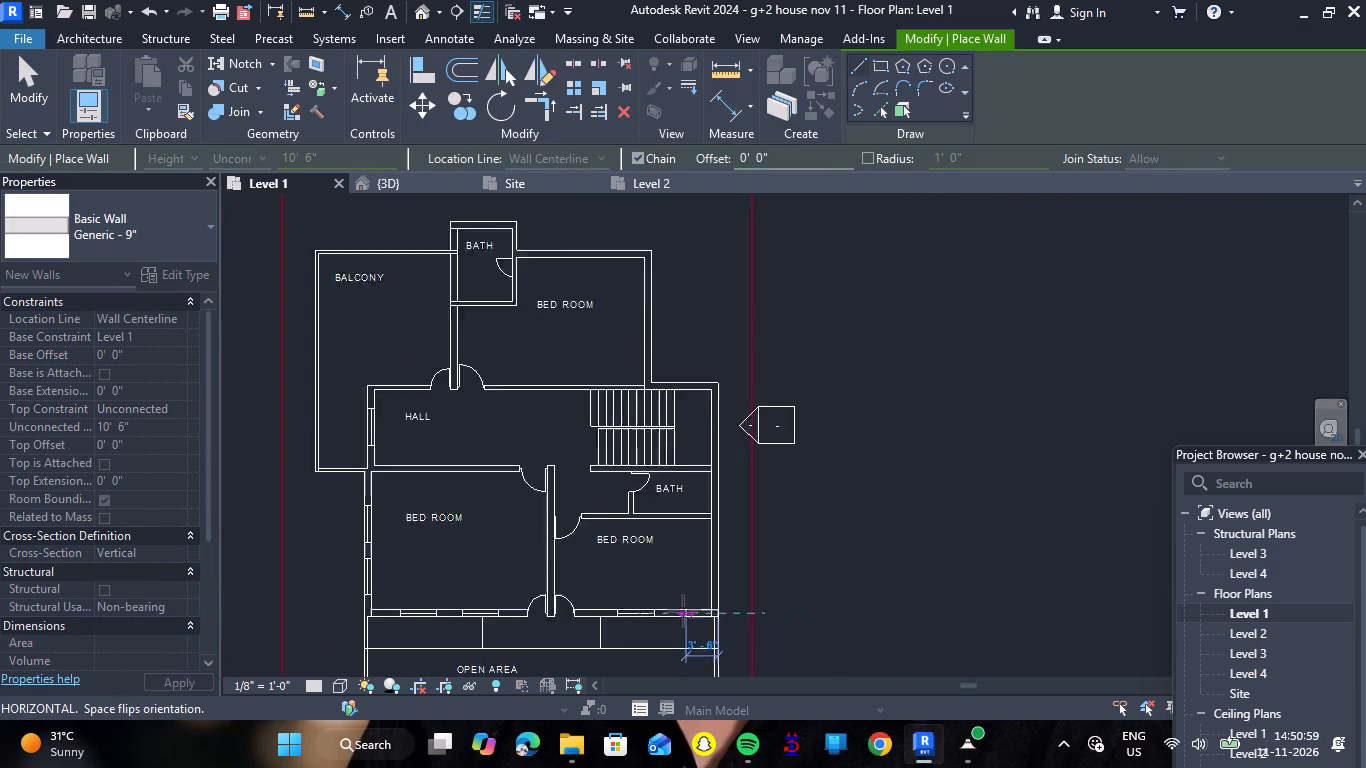
pyautogui.scroll(-1, 683, 611)
pyautogui.scroll(6, 438, 622)
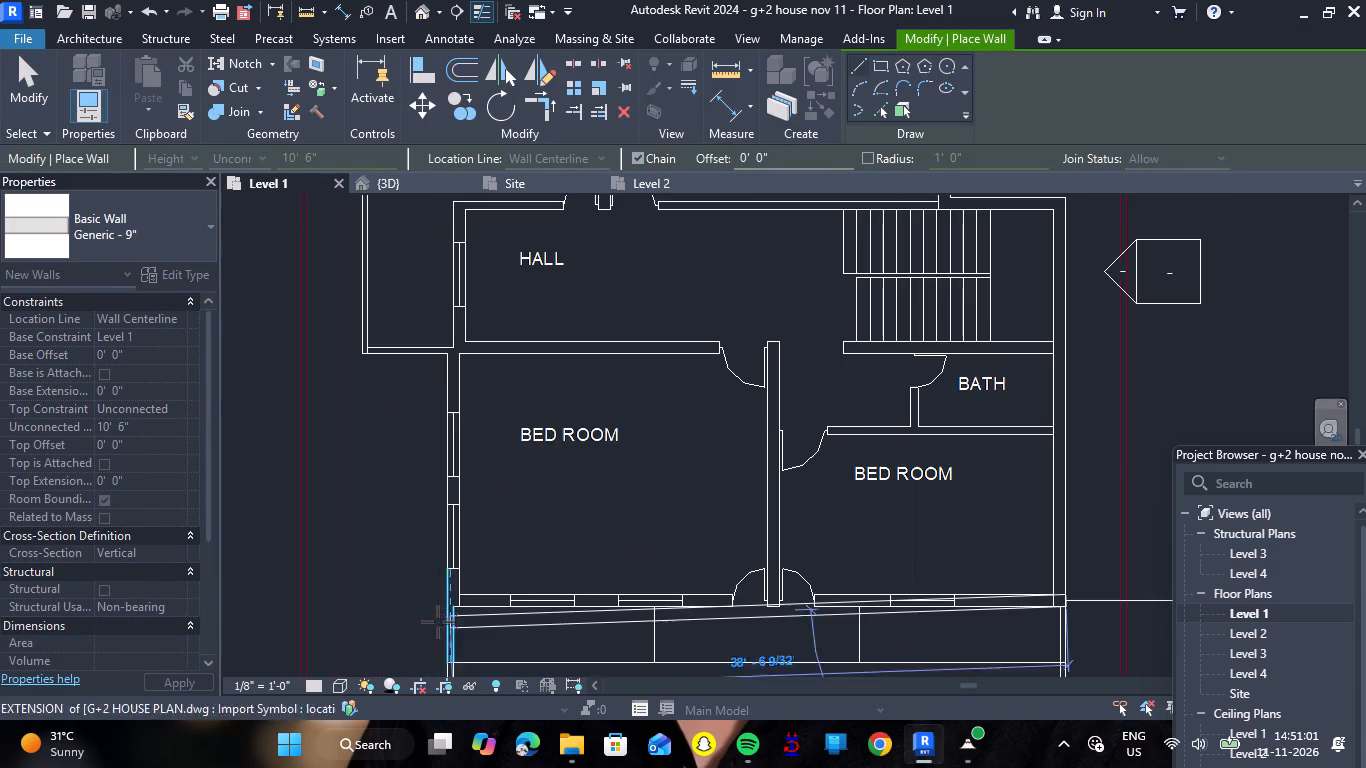
pyautogui.scroll(12, 447, 602)
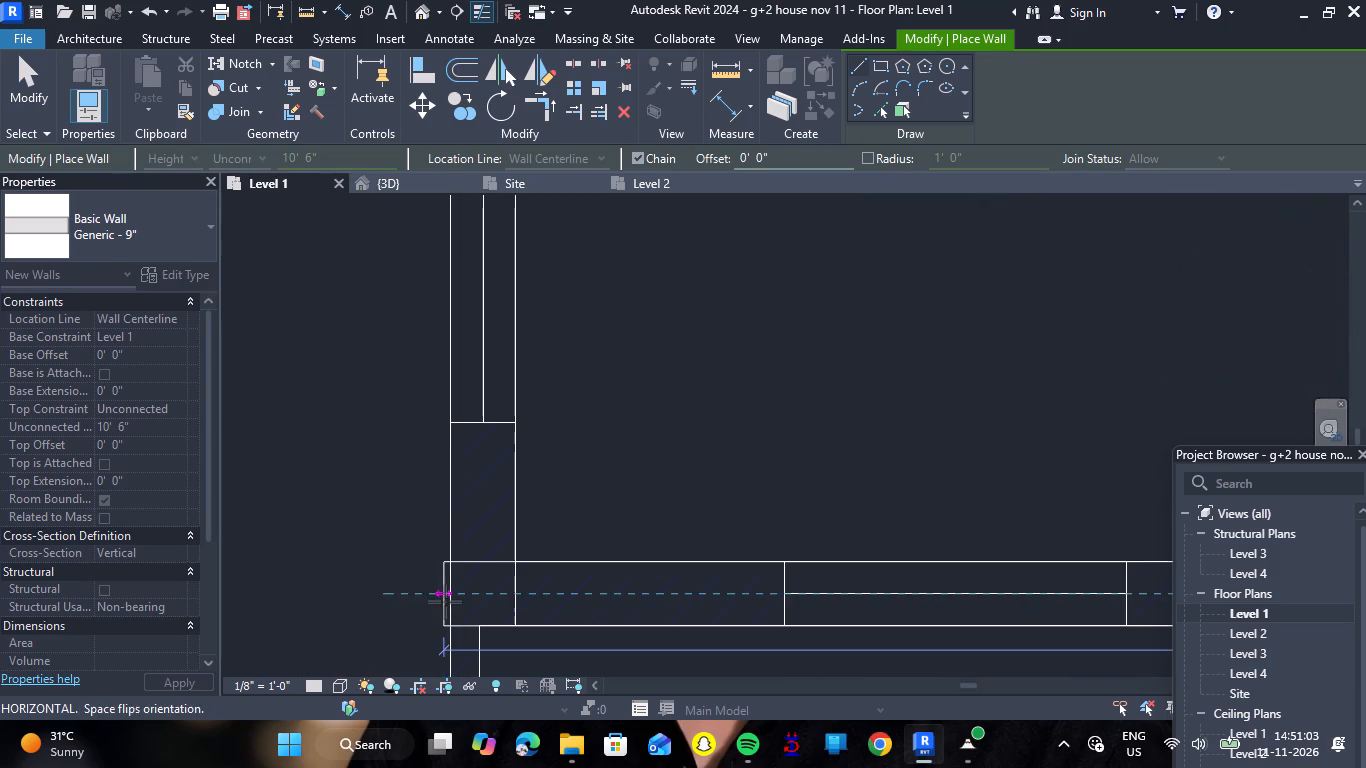
pyautogui.click(450, 593)
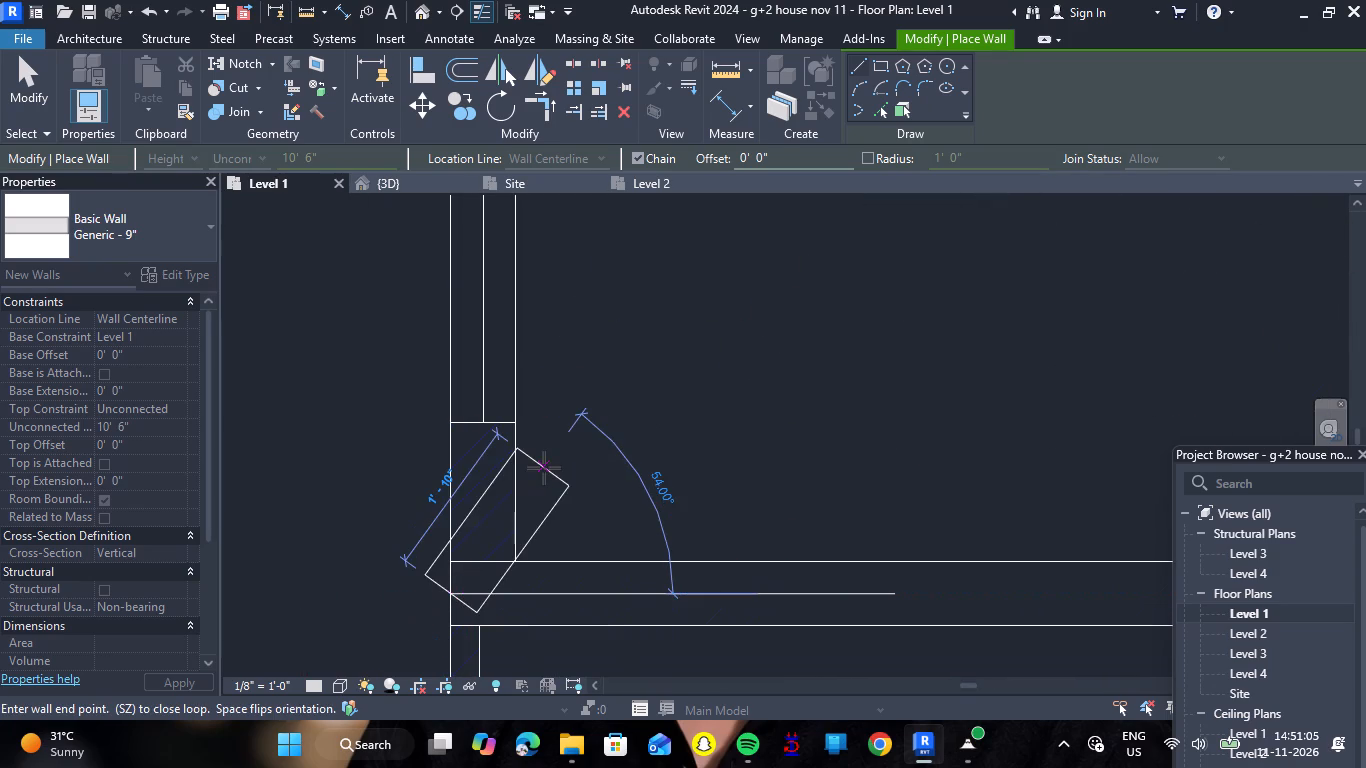
pyautogui.press('Escape')
# Examine the traced first-floor outer walls beside the ground-floor building in the 3D view.
pyautogui.click(392, 177)
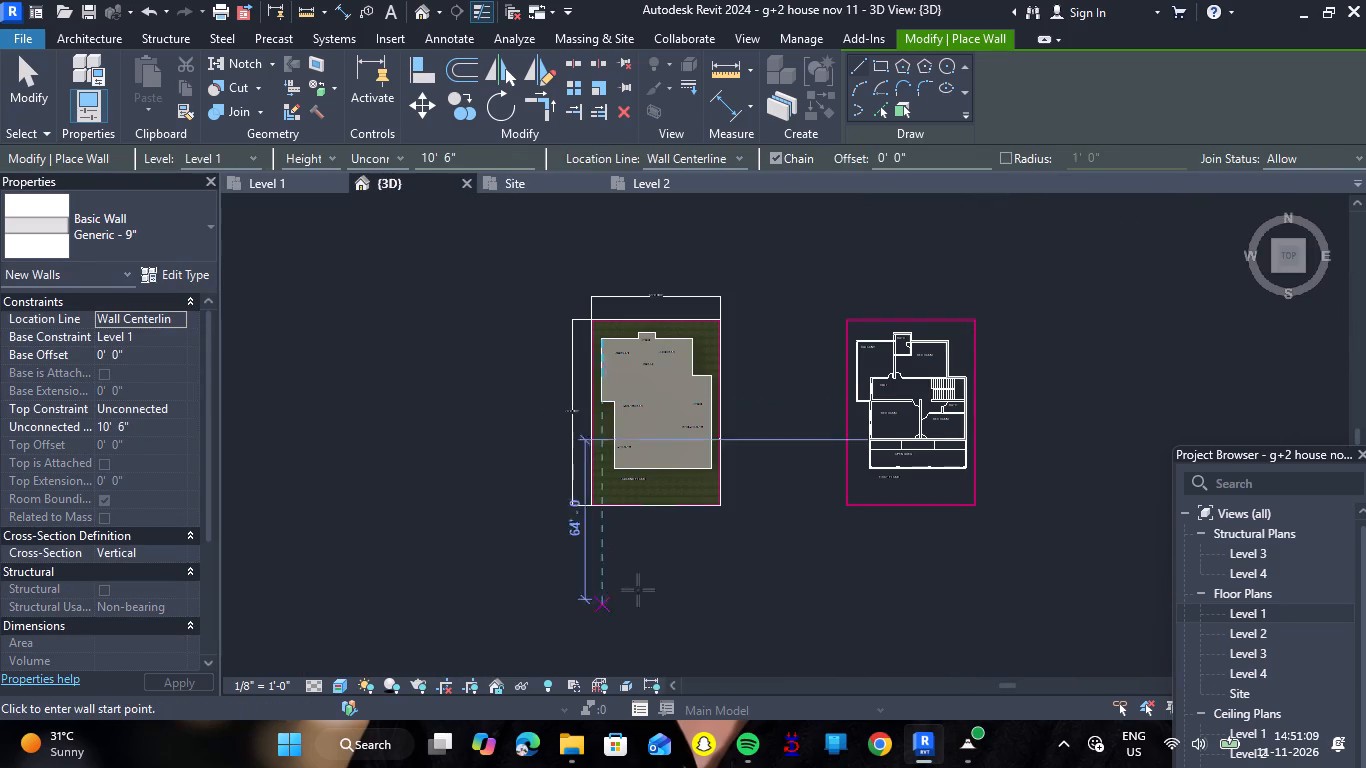
pyautogui.keyDown('shift'); pyautogui.moveTo(668, 561); pyautogui.dragTo(706, 188, button='right'); pyautogui.keyUp('shift')
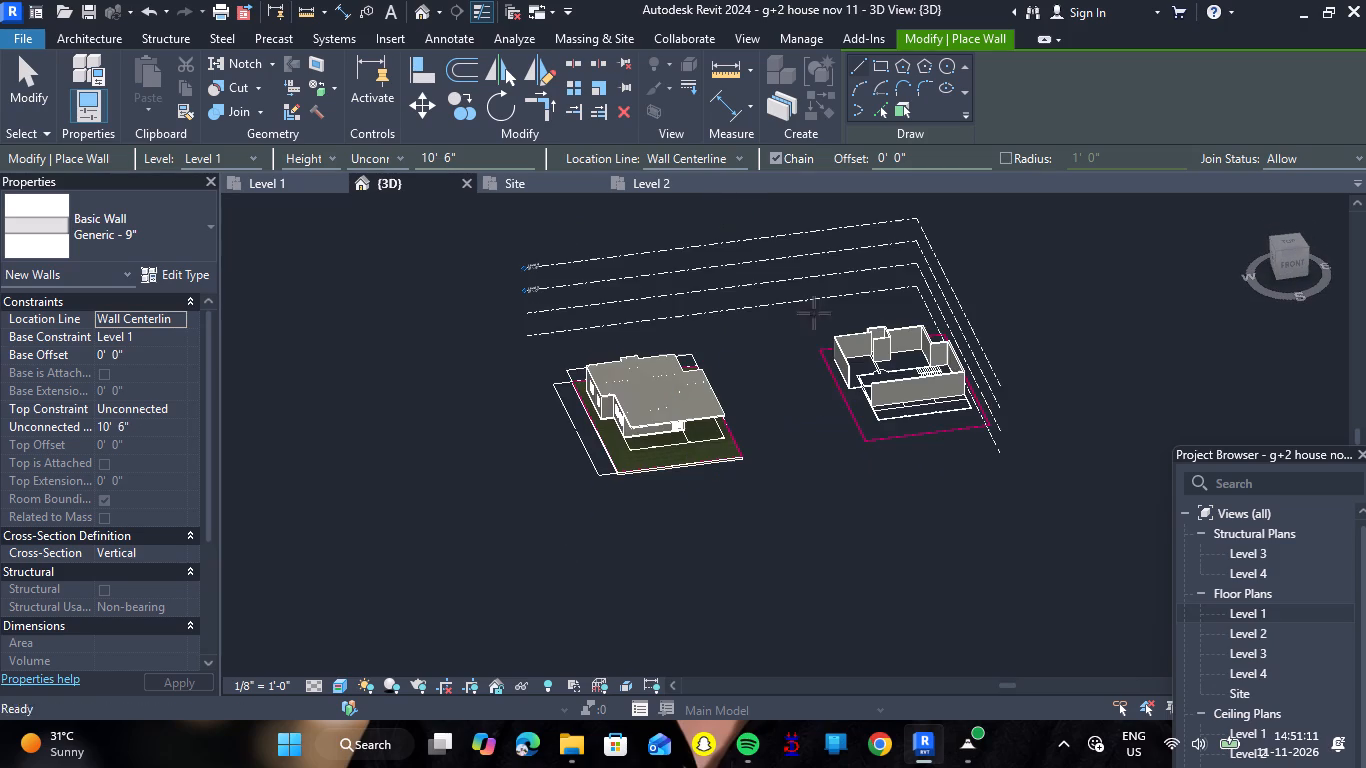
pyautogui.scroll(6, 1036, 343)
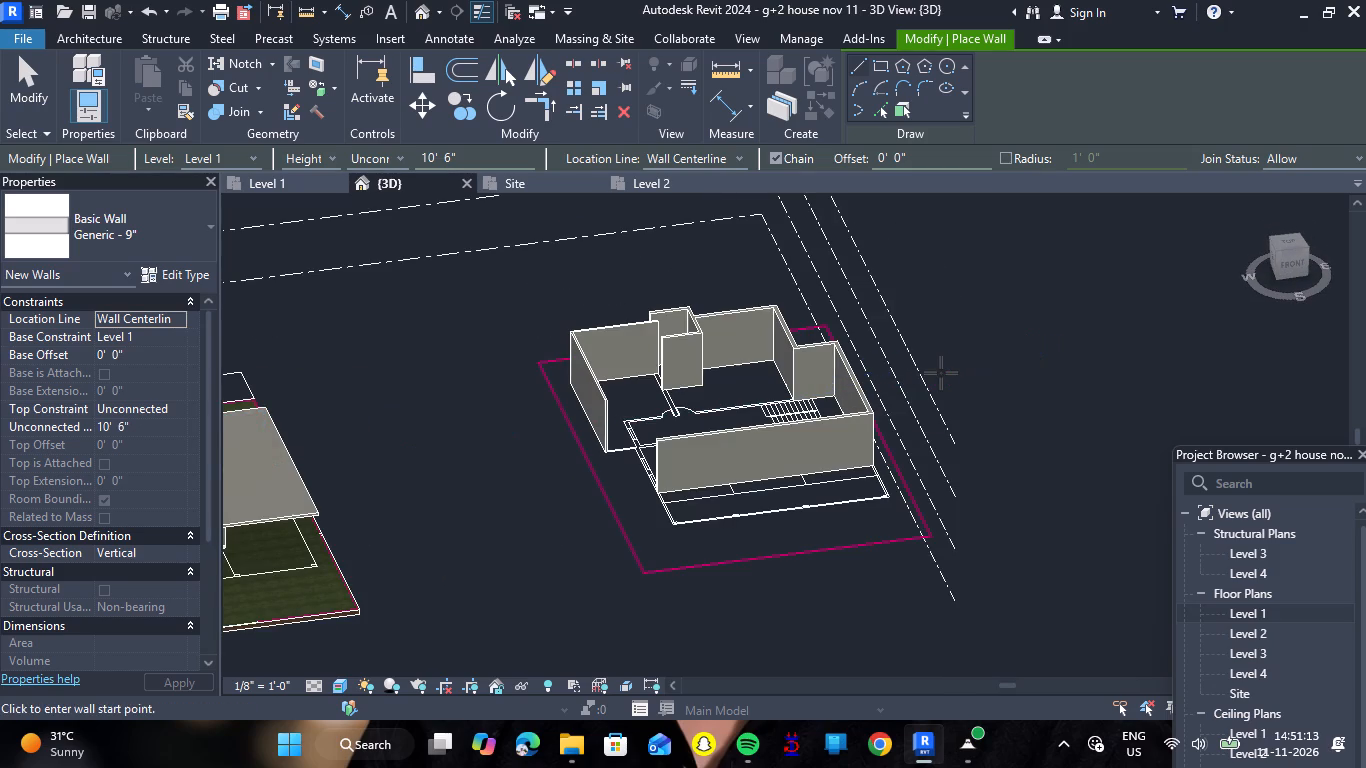
pyautogui.scroll(3, 941, 373)
pyautogui.scroll(-1, 951, 316)
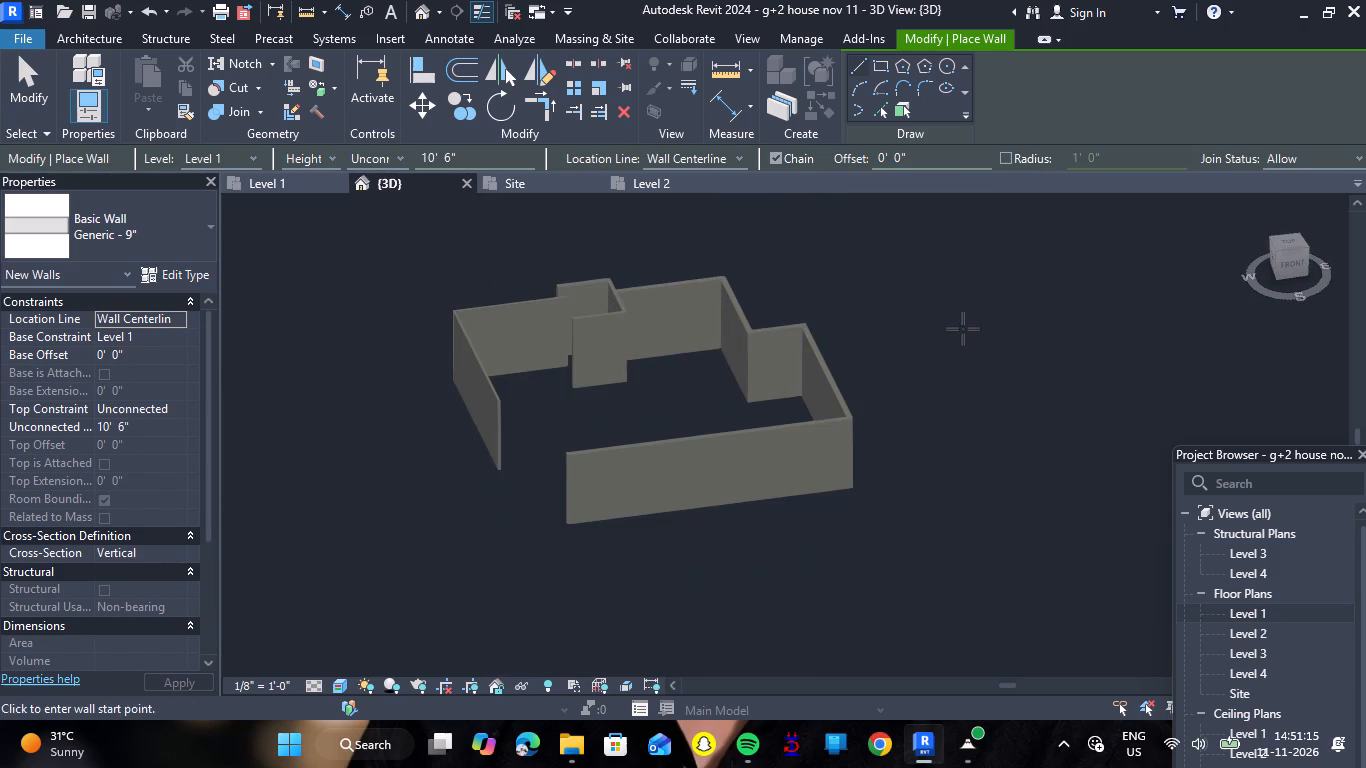
pyautogui.scroll(-6, 950, 340)
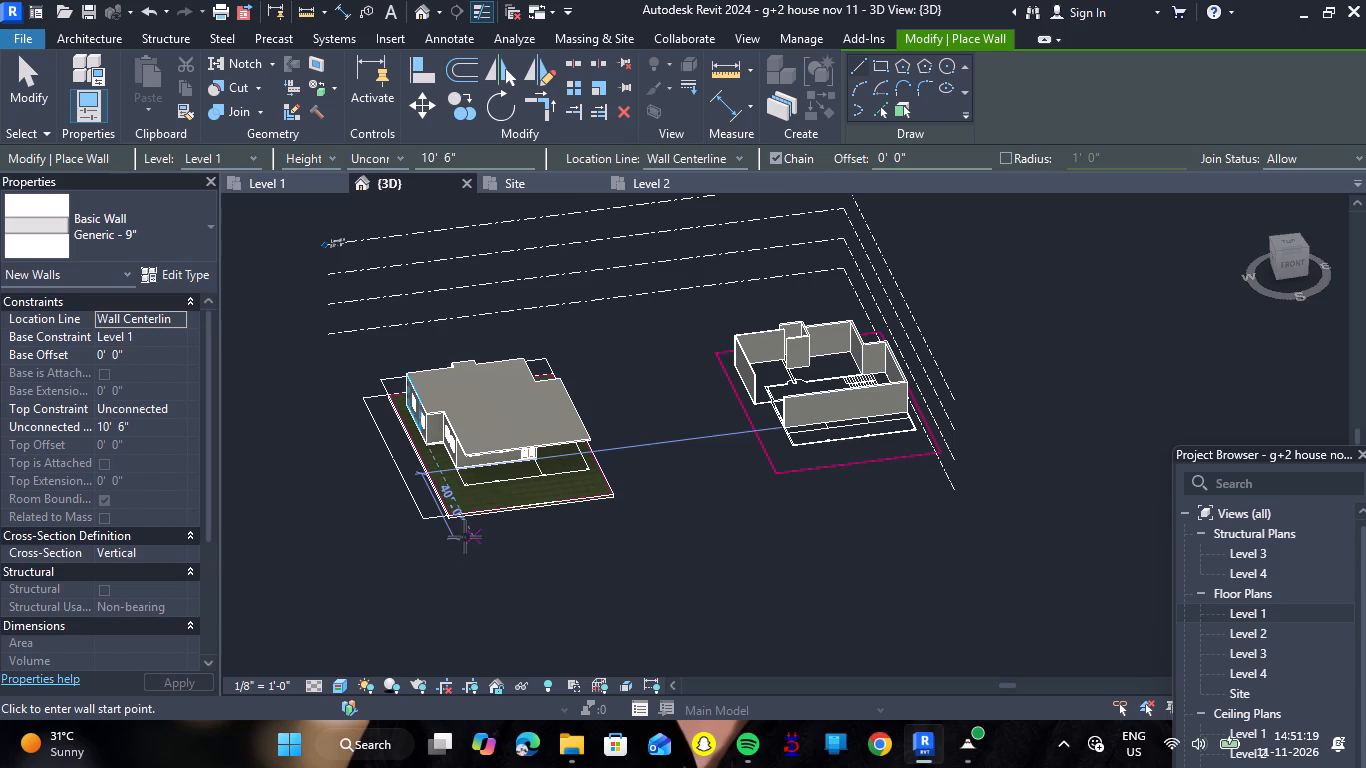
pyautogui.press('Escape')
pyautogui.scroll(-5, 495, 531)
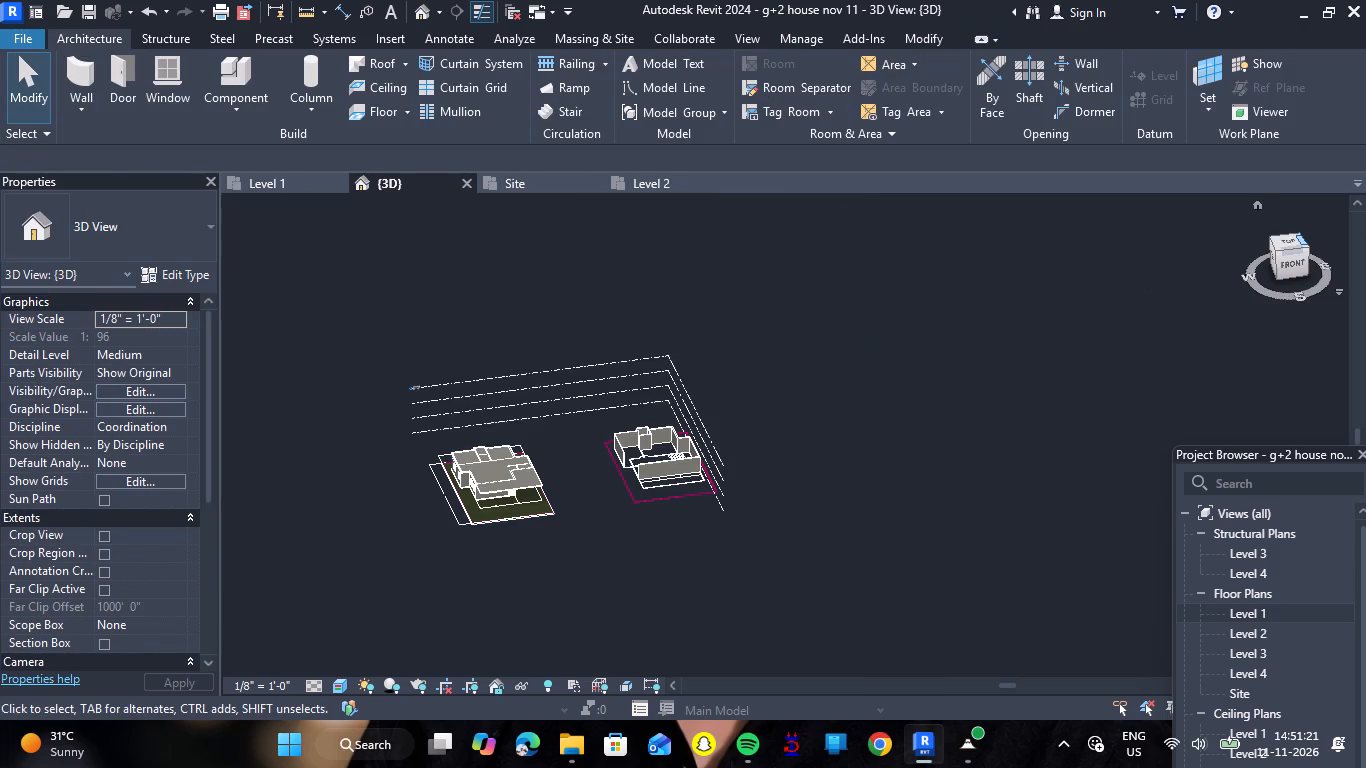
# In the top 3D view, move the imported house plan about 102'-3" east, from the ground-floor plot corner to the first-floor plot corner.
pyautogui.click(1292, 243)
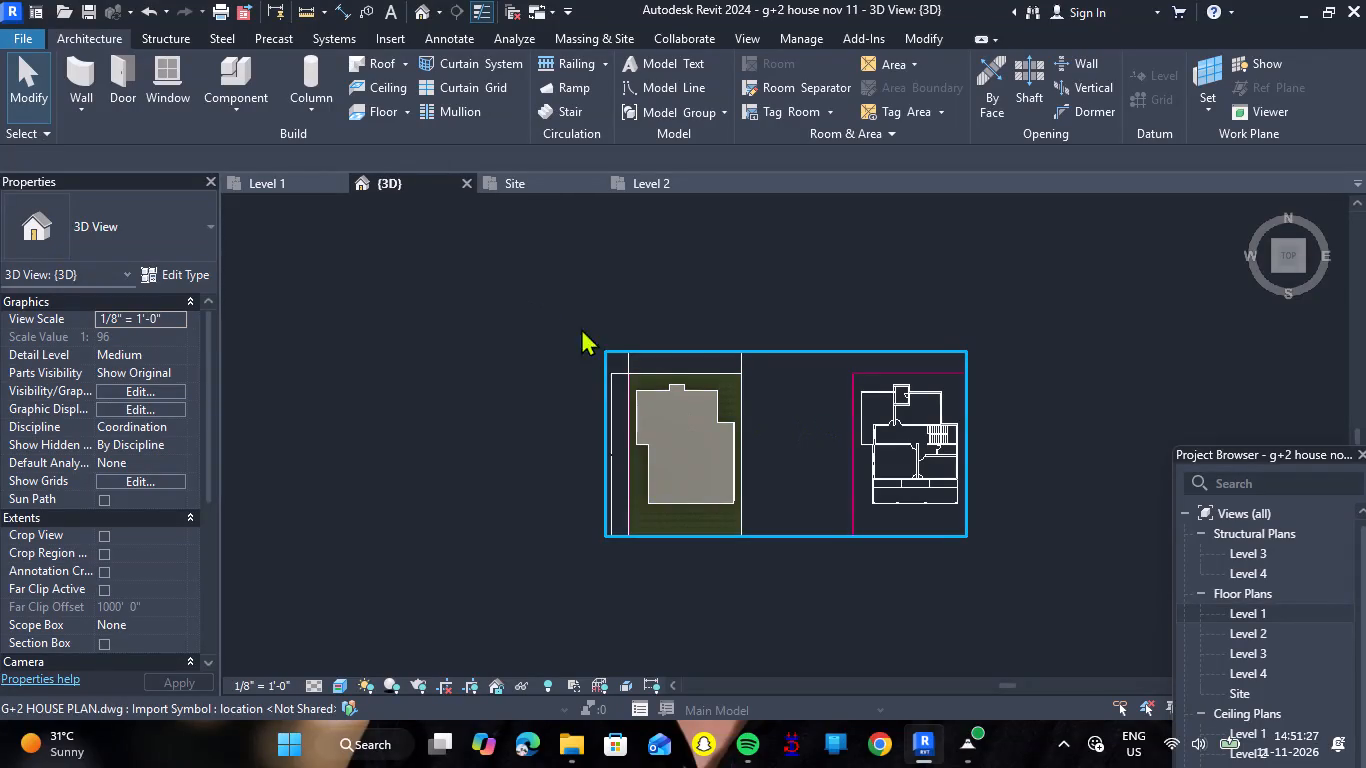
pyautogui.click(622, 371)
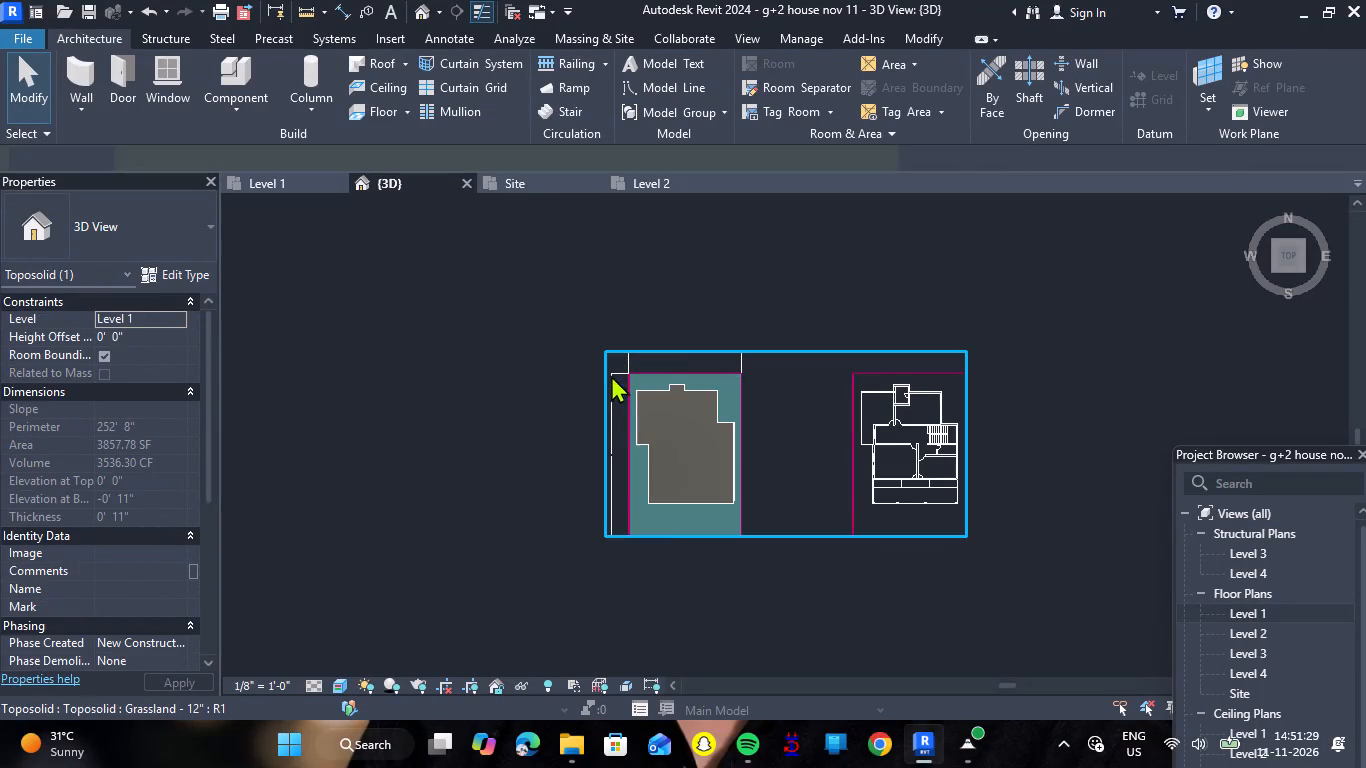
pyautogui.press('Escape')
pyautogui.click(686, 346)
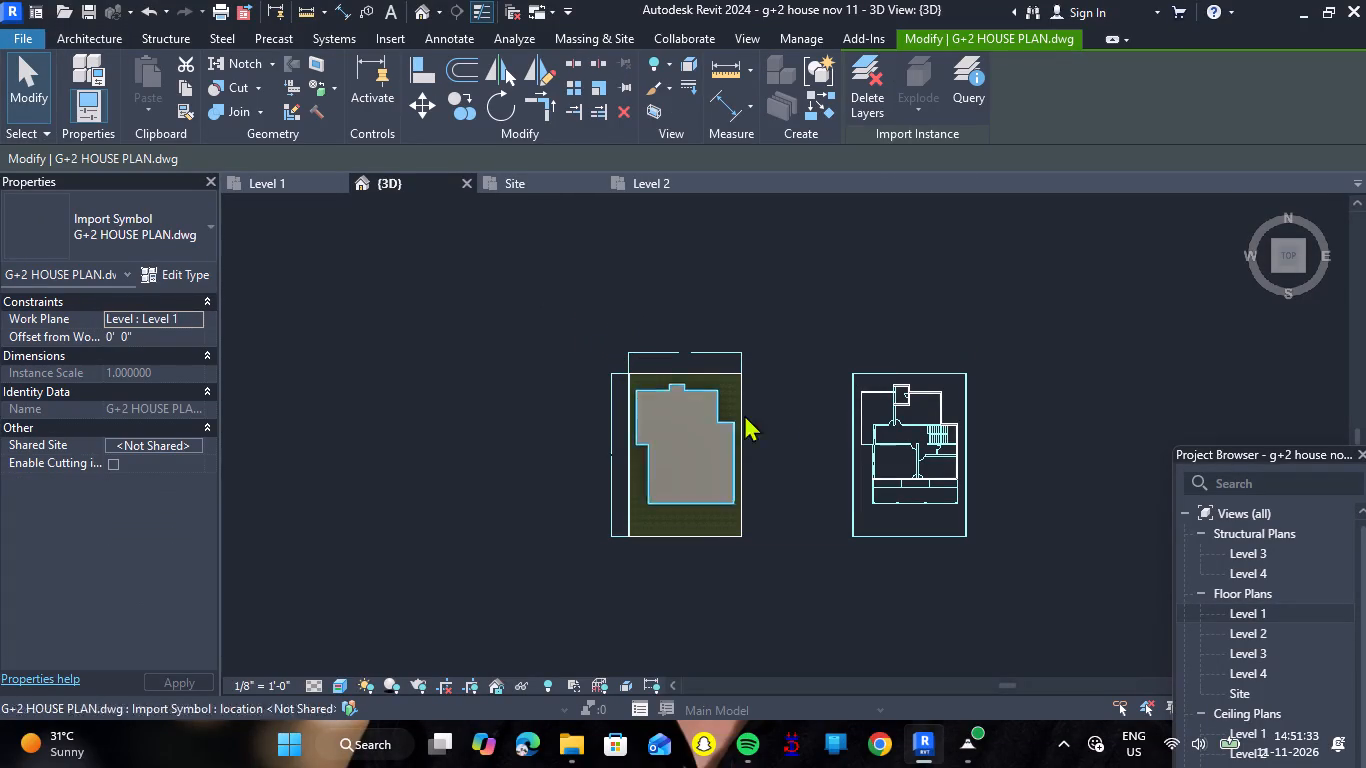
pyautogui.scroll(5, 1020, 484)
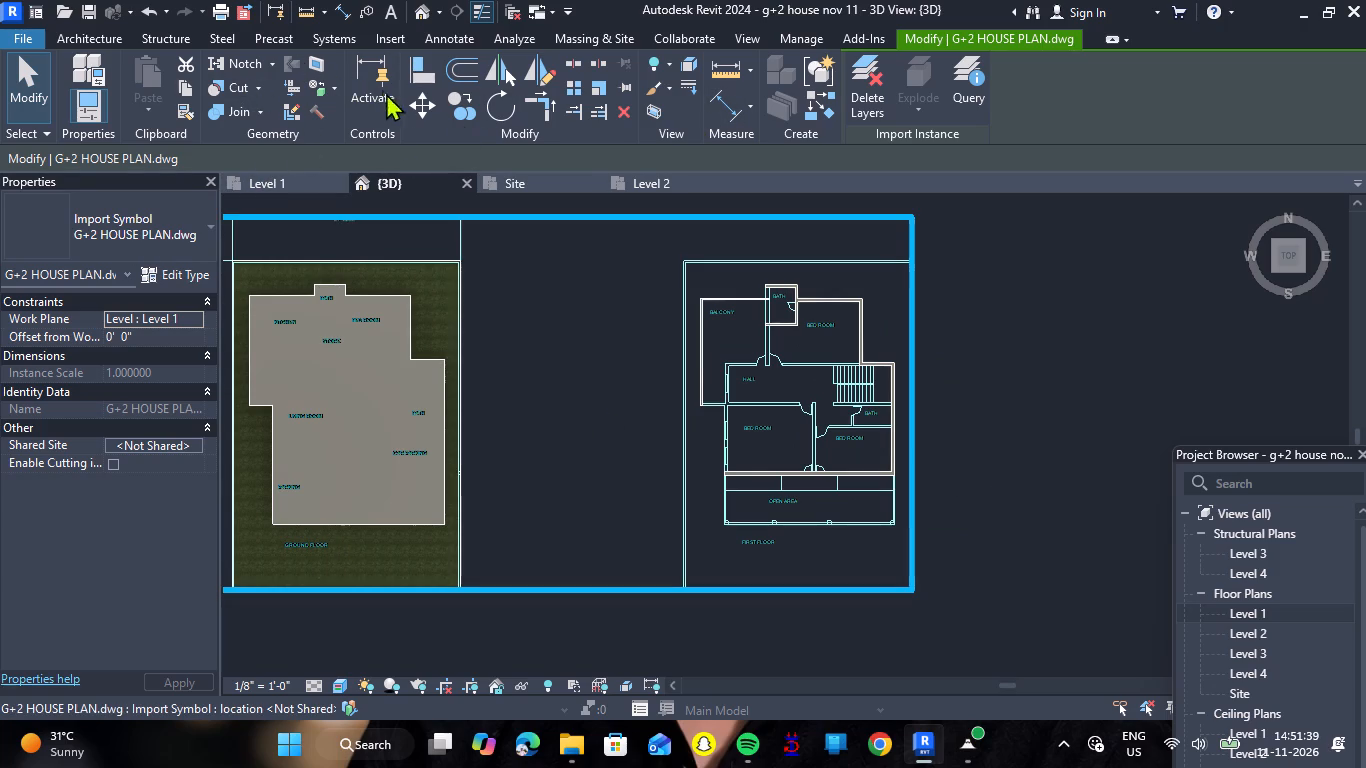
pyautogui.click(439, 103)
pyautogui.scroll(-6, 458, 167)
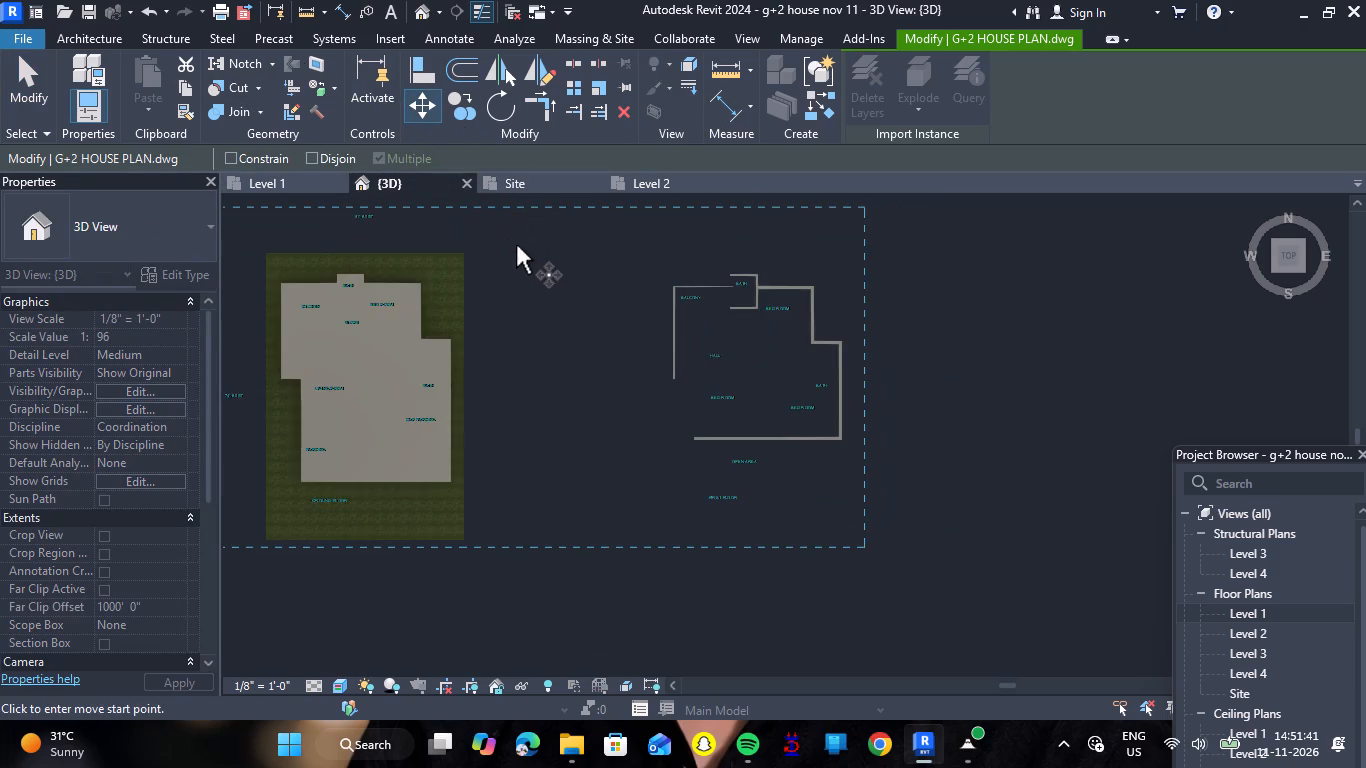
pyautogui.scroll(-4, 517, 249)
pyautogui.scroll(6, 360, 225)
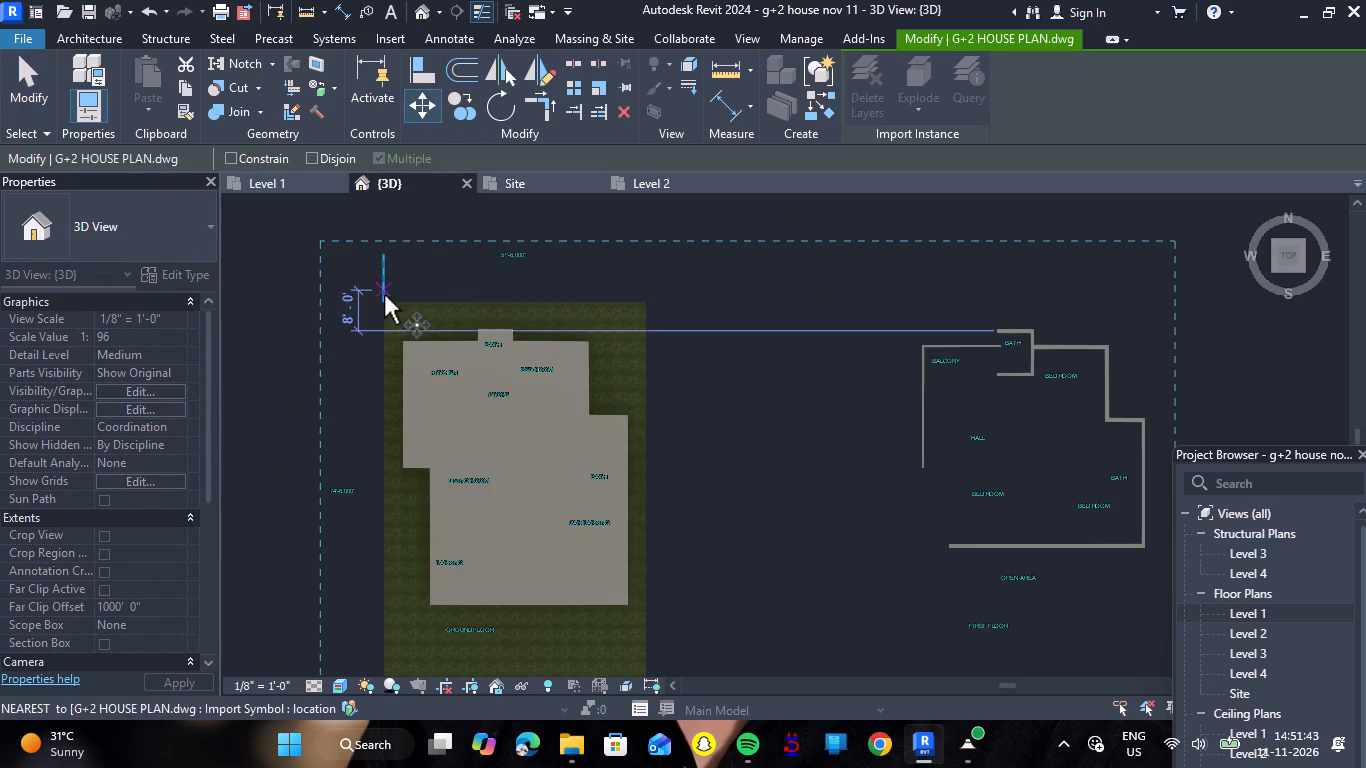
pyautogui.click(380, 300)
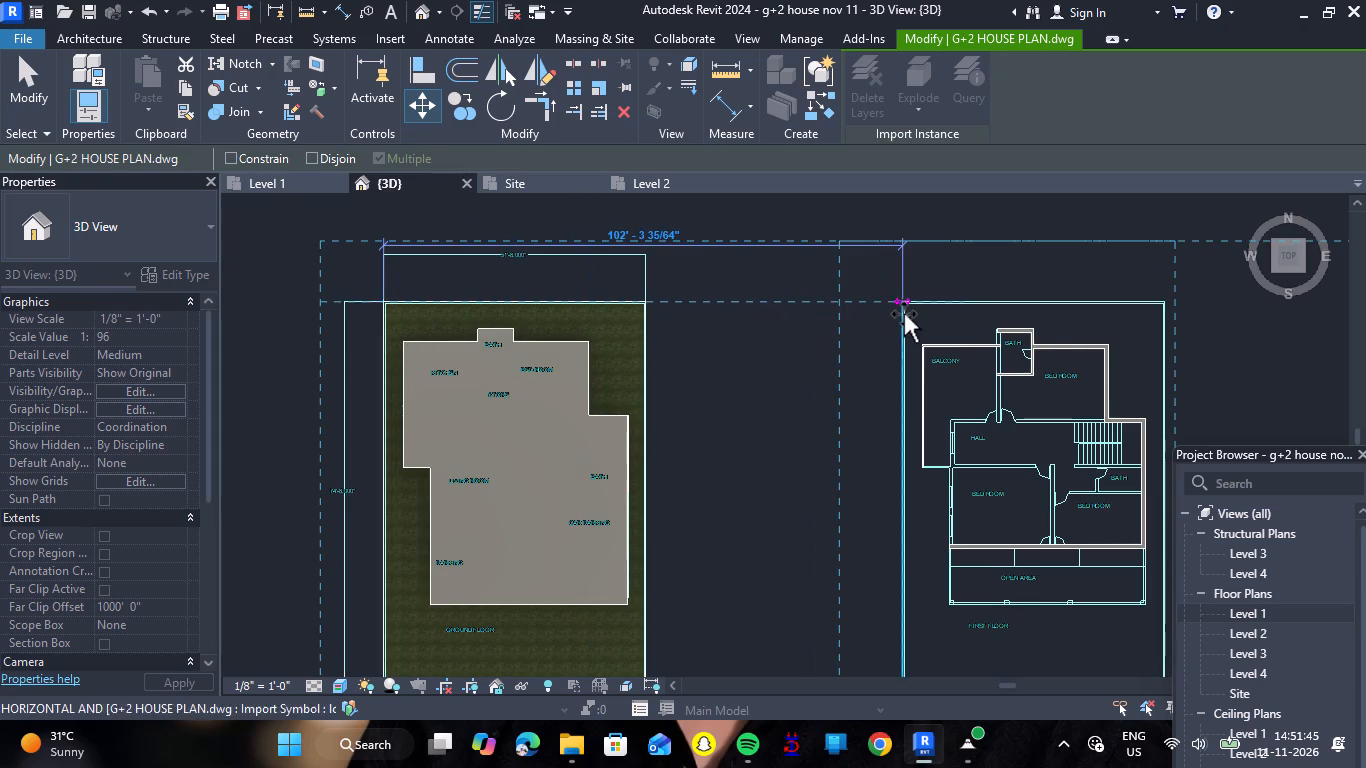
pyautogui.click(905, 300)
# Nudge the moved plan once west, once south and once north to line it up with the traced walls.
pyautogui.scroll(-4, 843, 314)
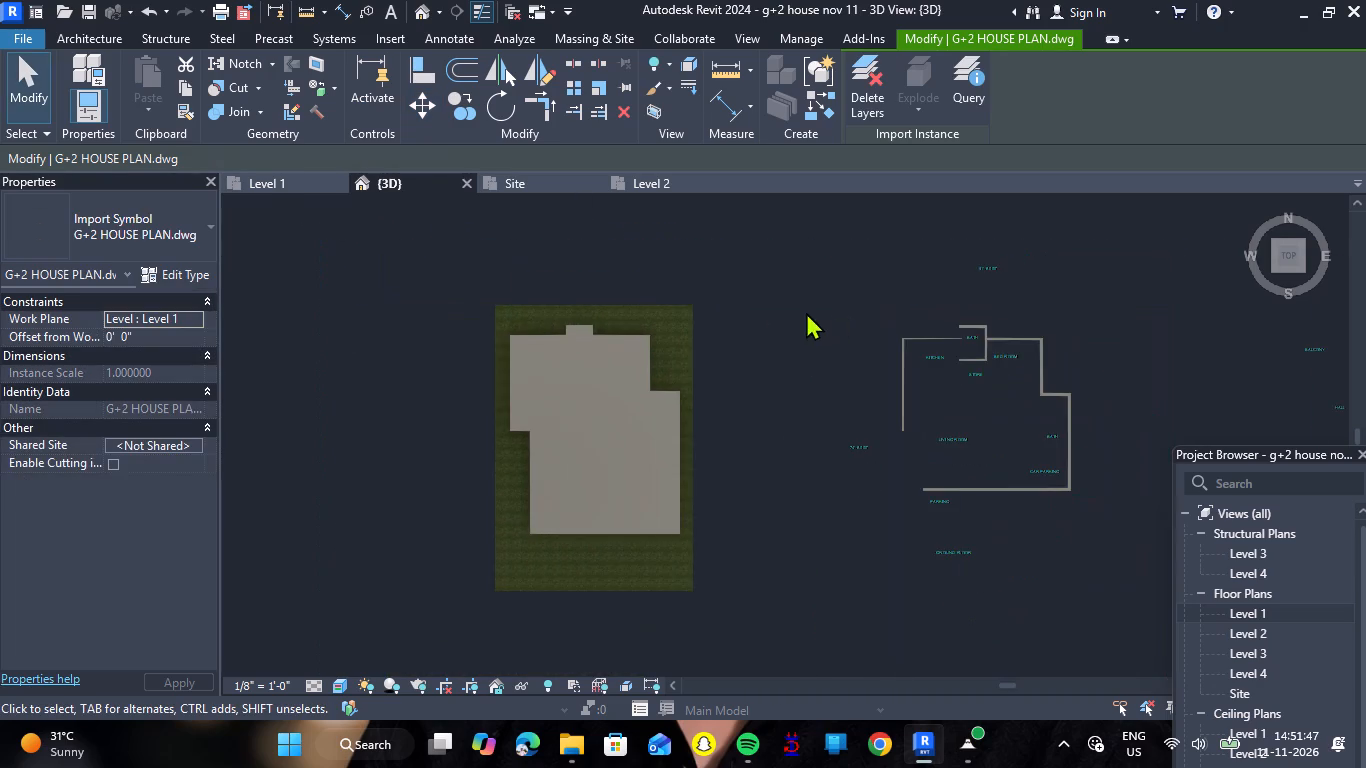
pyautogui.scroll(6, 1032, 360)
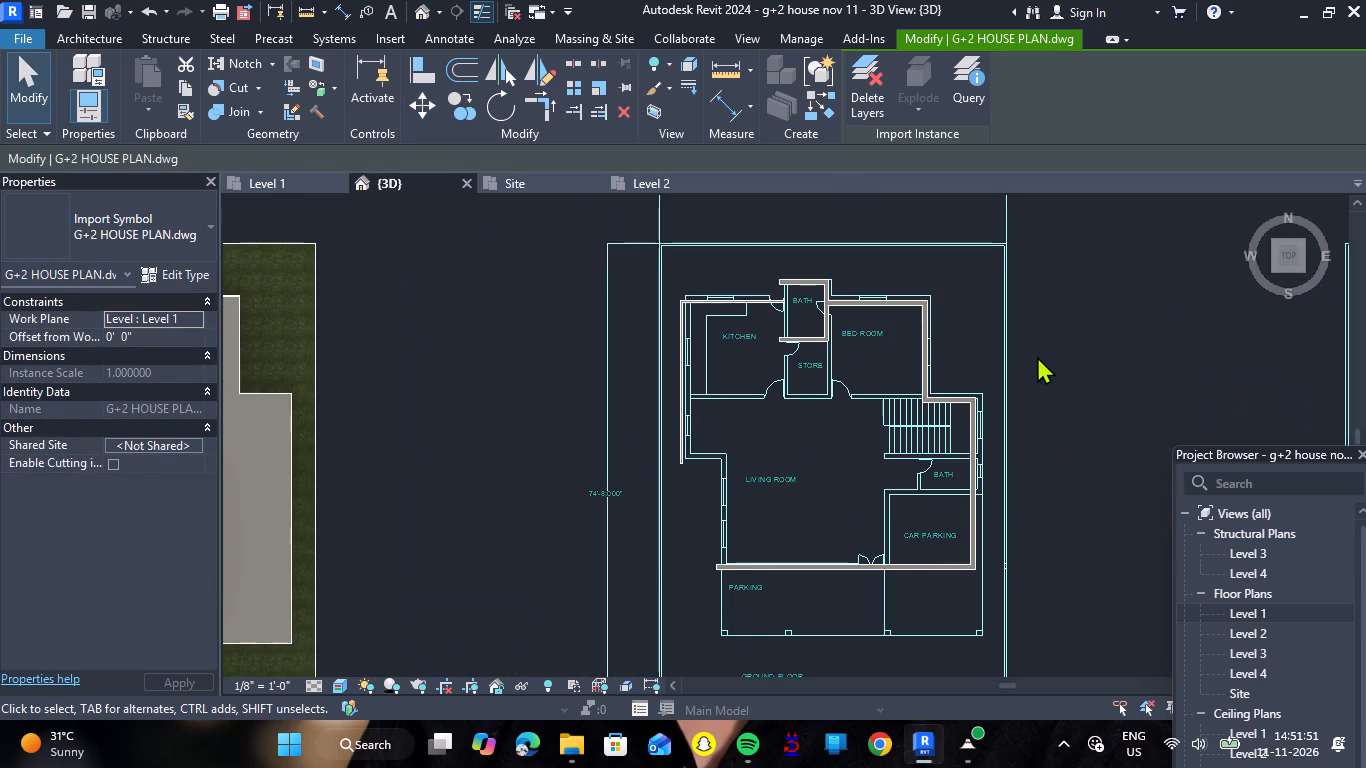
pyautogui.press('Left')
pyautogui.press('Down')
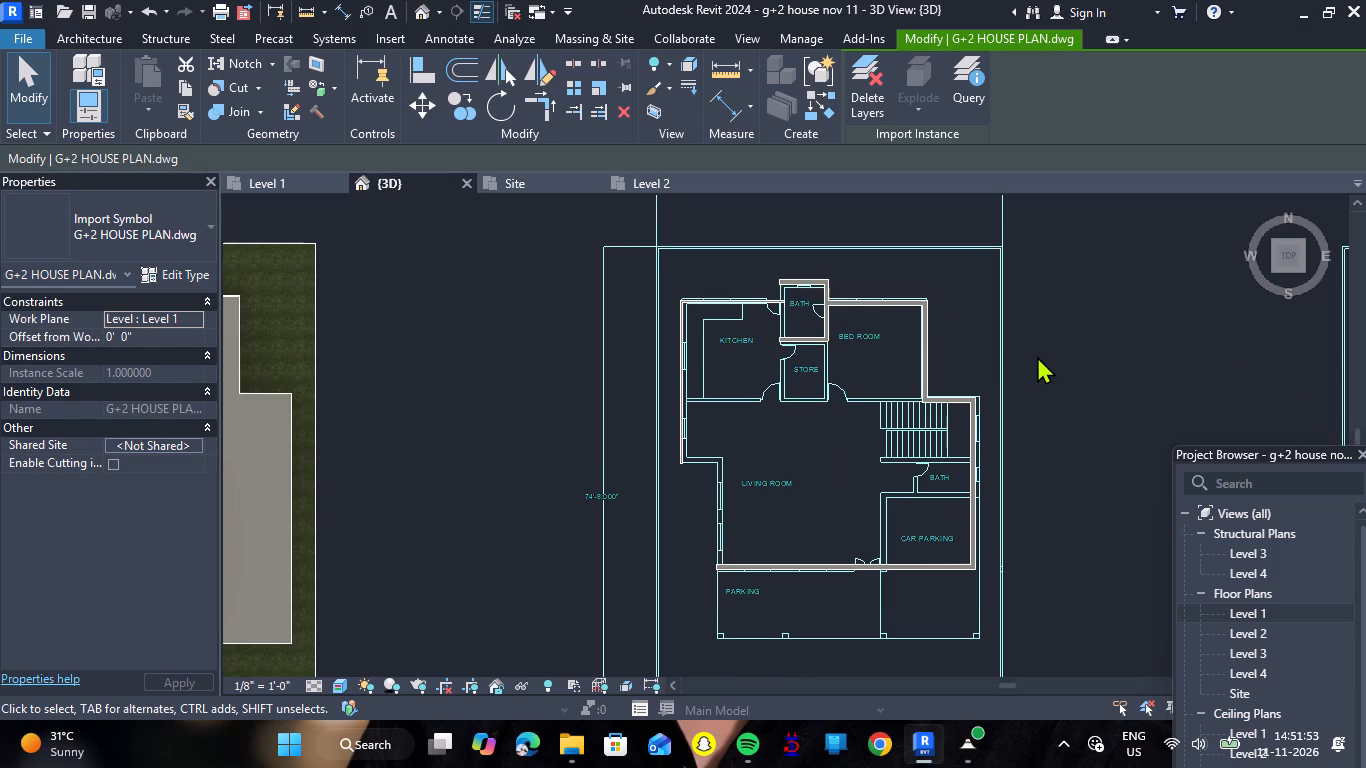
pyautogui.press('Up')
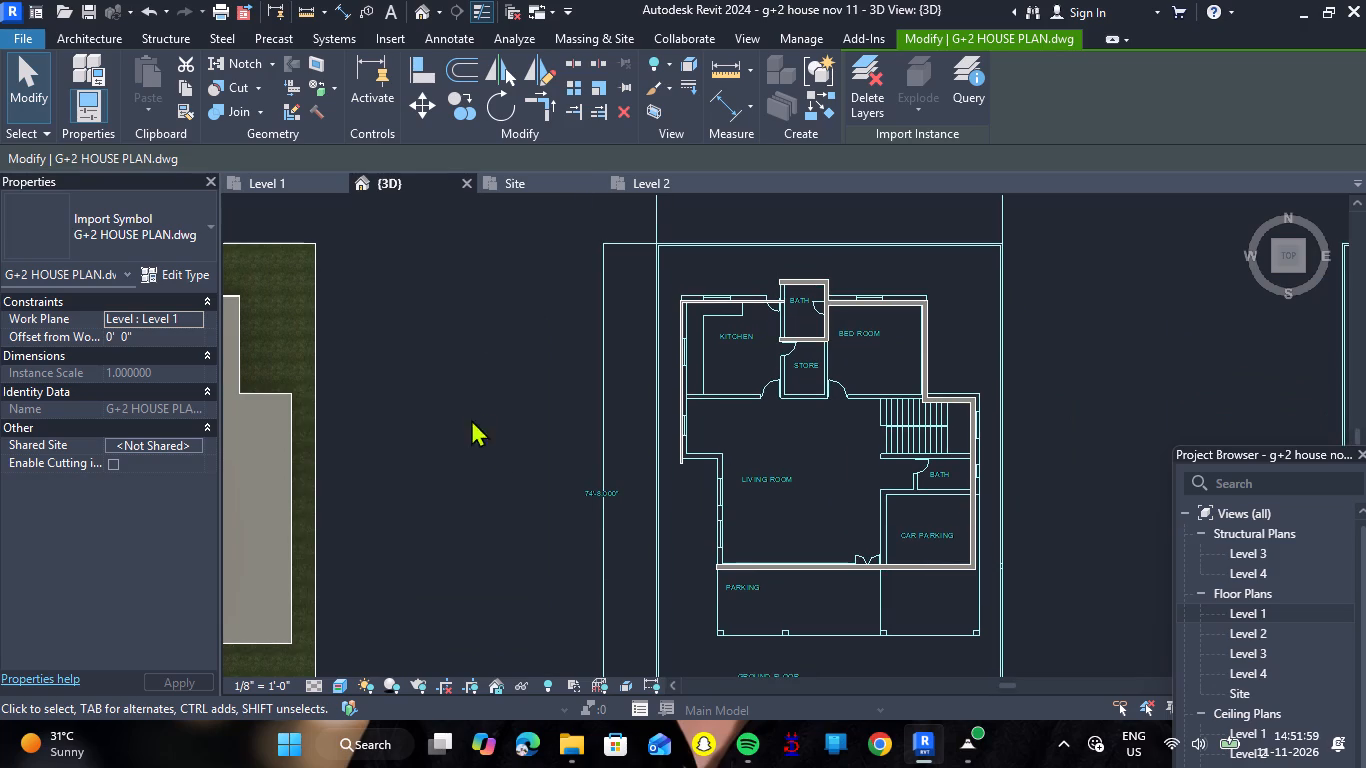
# Inspect how the moved plan lies relative to the model in the Site floor plan.
pyautogui.click(521, 184)
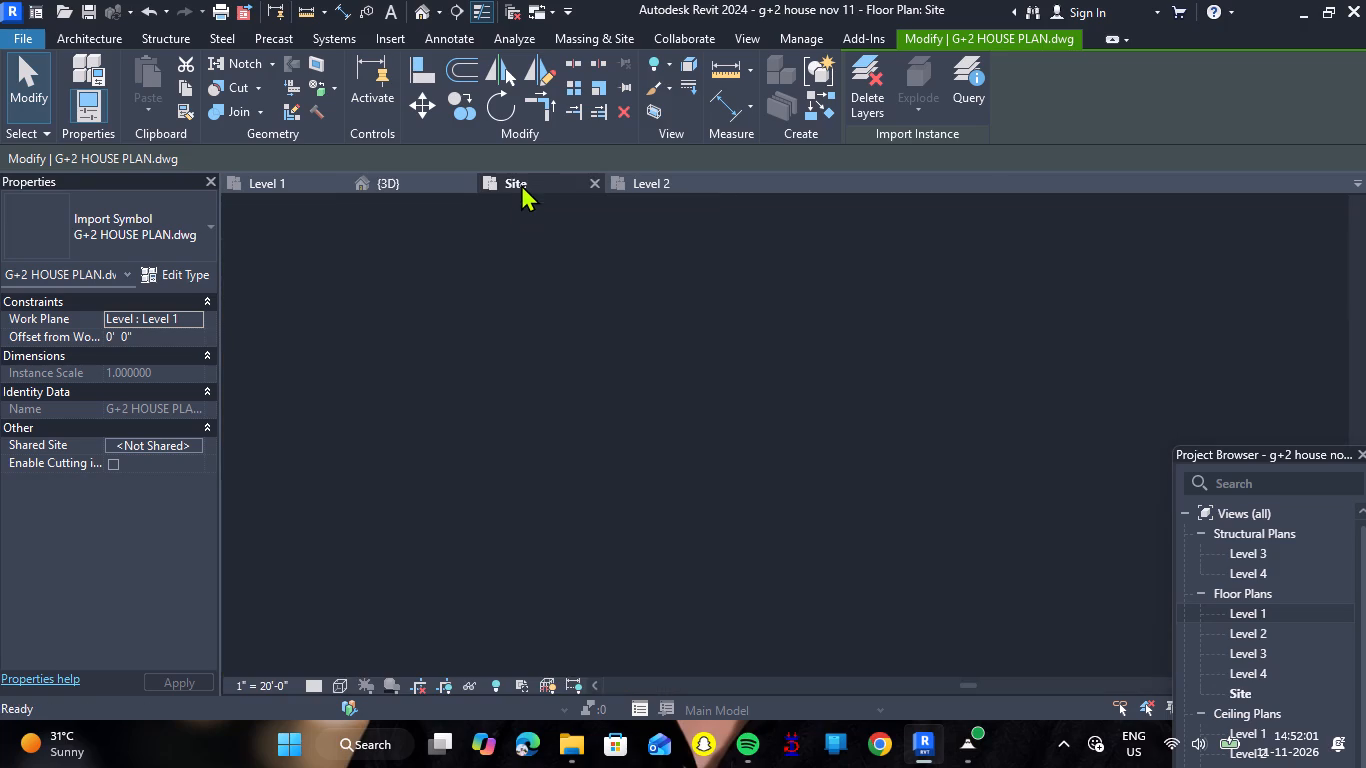
pyautogui.scroll(-4, 783, 424)
pyautogui.scroll(-4, 983, 480)
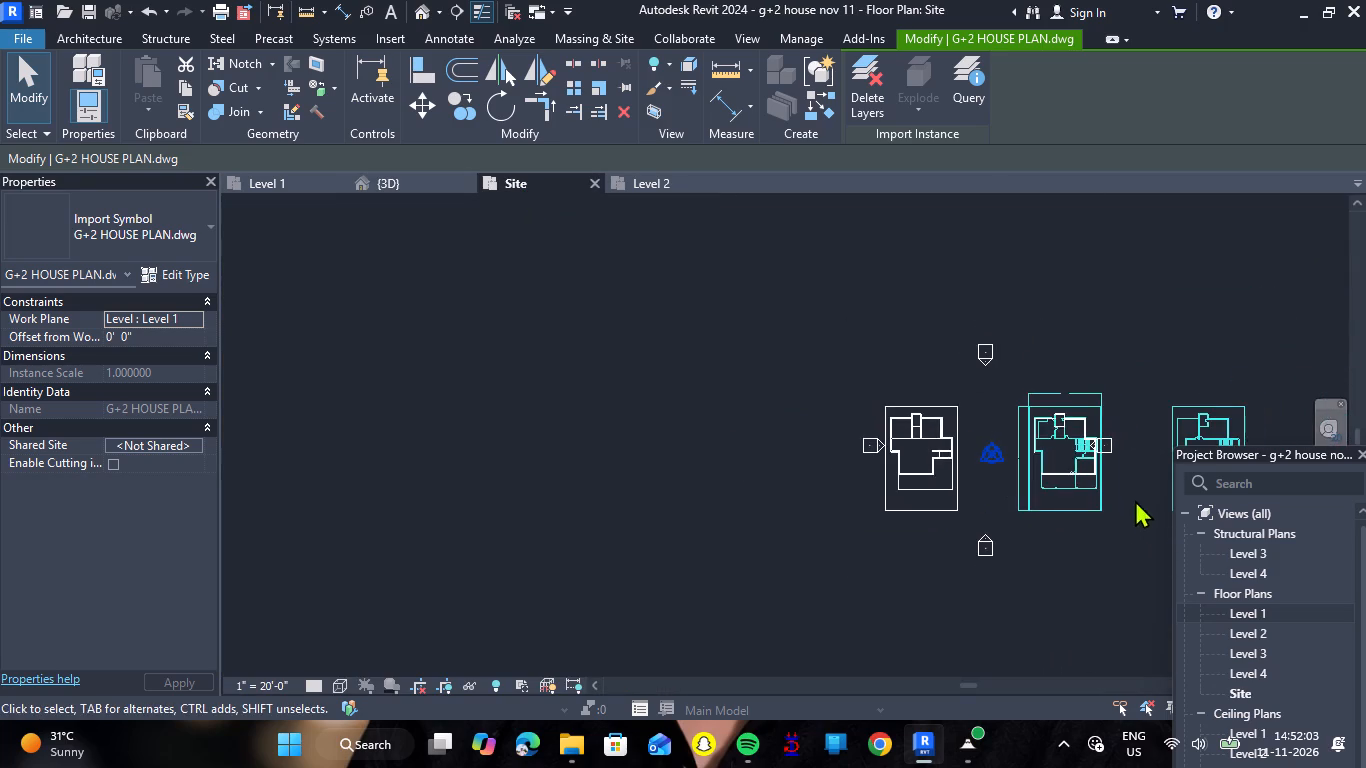
pyautogui.scroll(7, 1135, 499)
pyautogui.click(1084, 442)
pyautogui.scroll(6, 1008, 280)
pyautogui.scroll(-2, 844, 293)
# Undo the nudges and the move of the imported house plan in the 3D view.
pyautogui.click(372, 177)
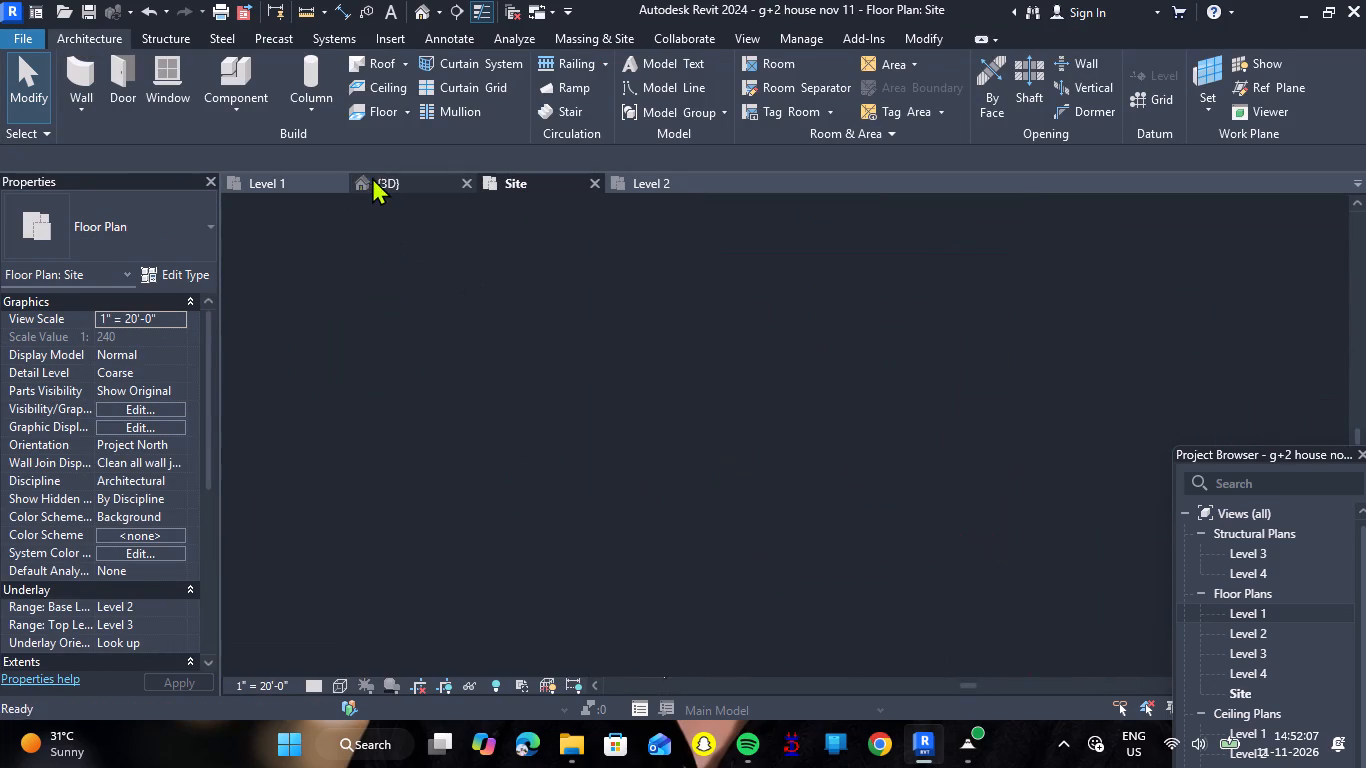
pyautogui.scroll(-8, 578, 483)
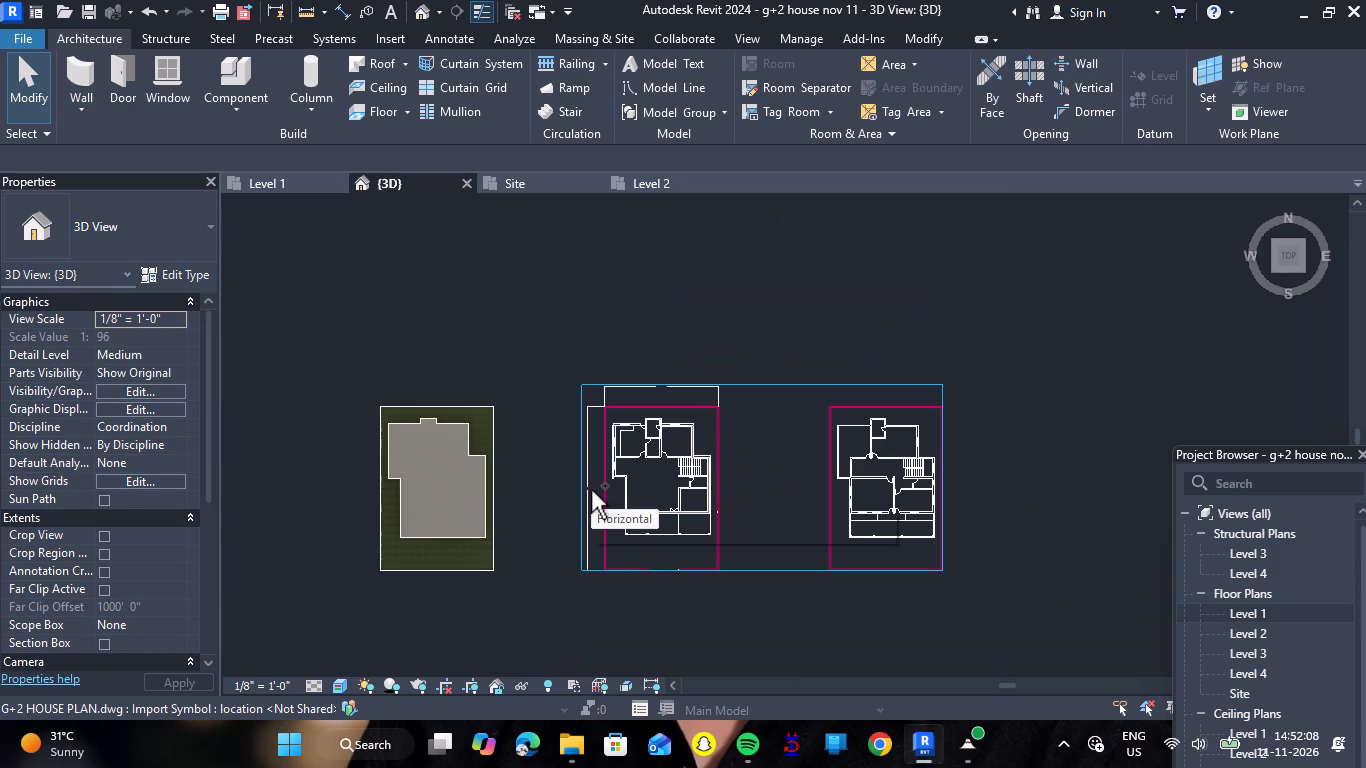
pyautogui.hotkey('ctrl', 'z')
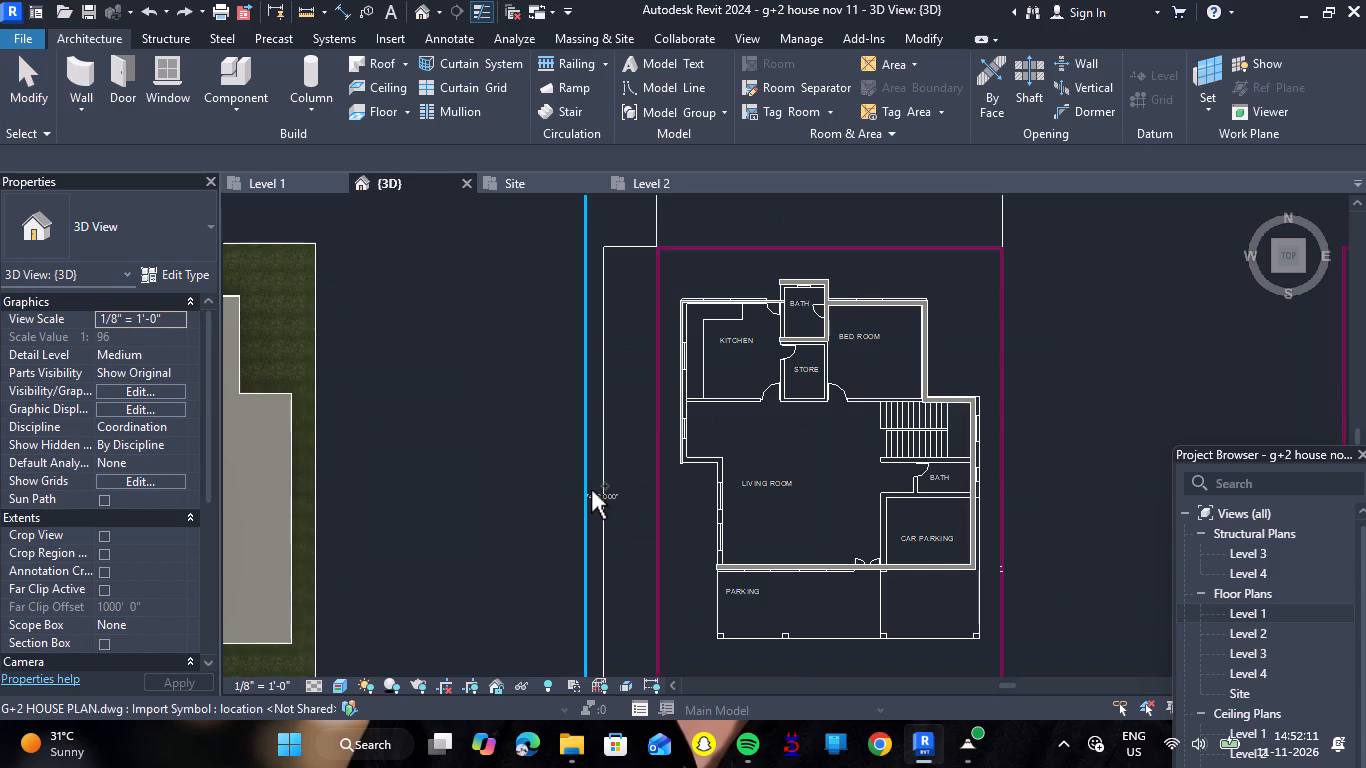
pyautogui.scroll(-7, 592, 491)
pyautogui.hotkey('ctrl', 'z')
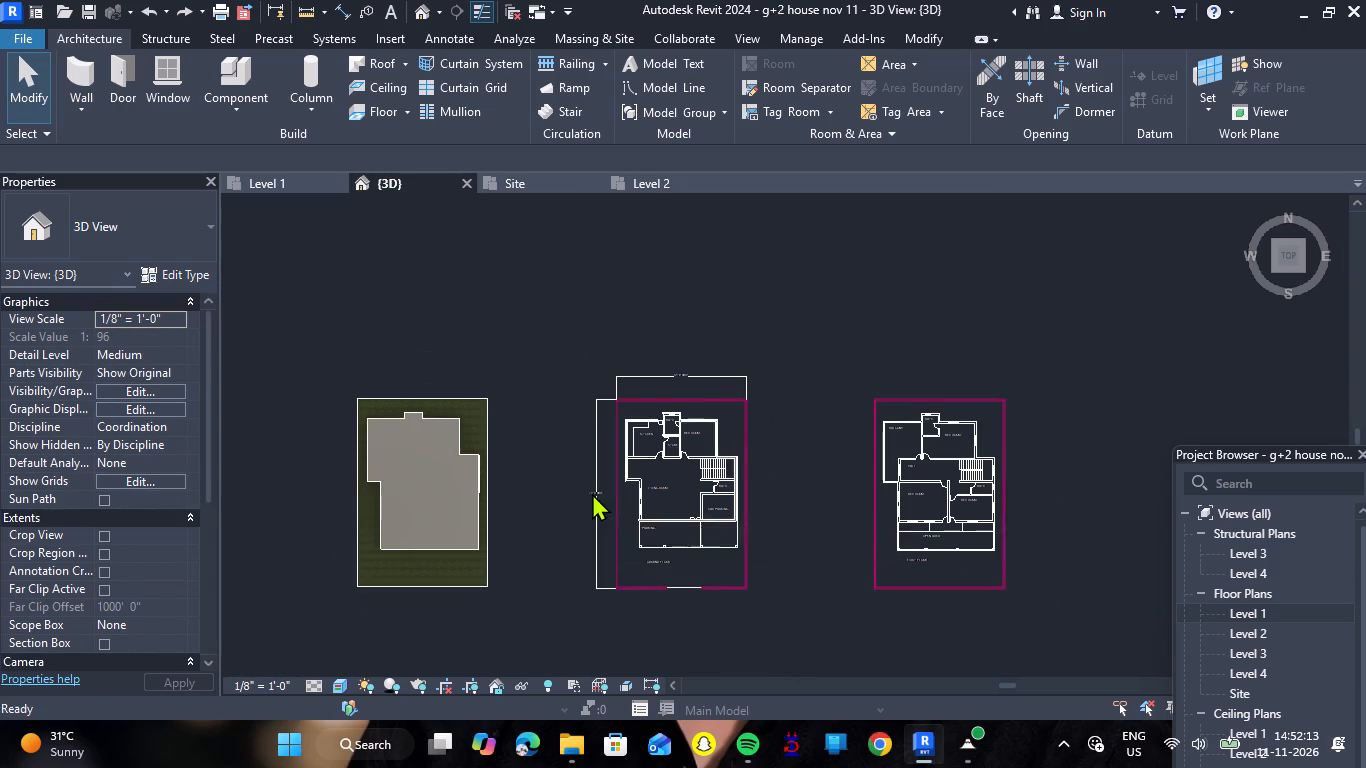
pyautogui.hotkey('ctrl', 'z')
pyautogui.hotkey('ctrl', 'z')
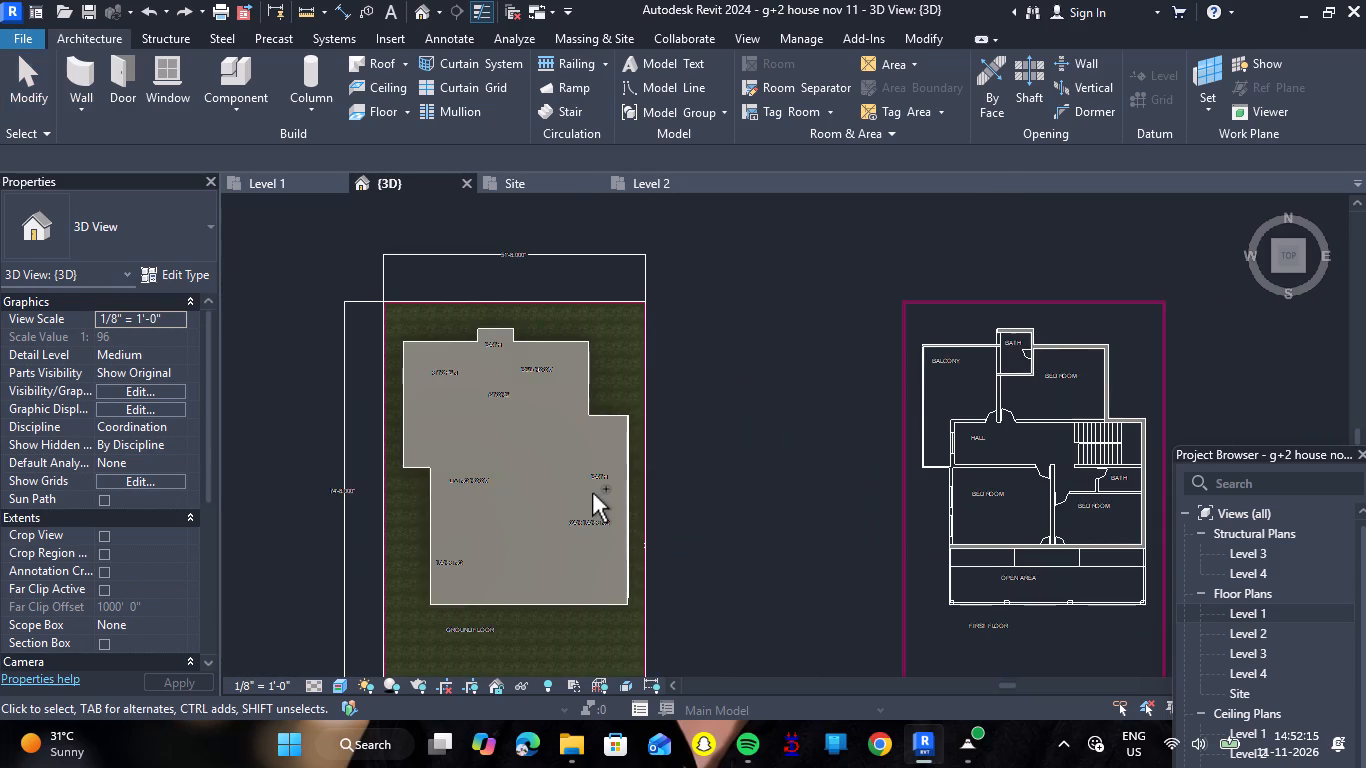
# Examine the traced first-floor walls against the imported first-floor plan in the Site floor plan.
pyautogui.scroll(-7, 592, 493)
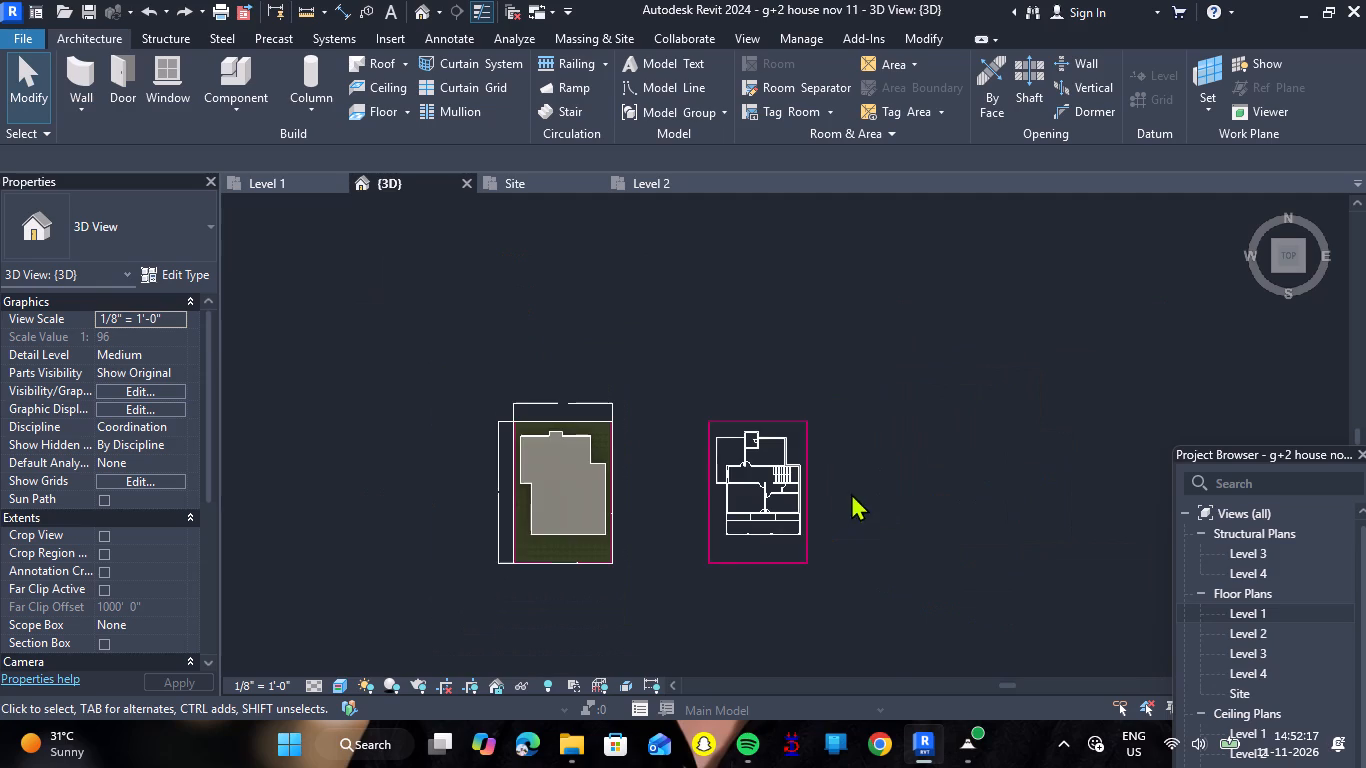
pyautogui.click(508, 186)
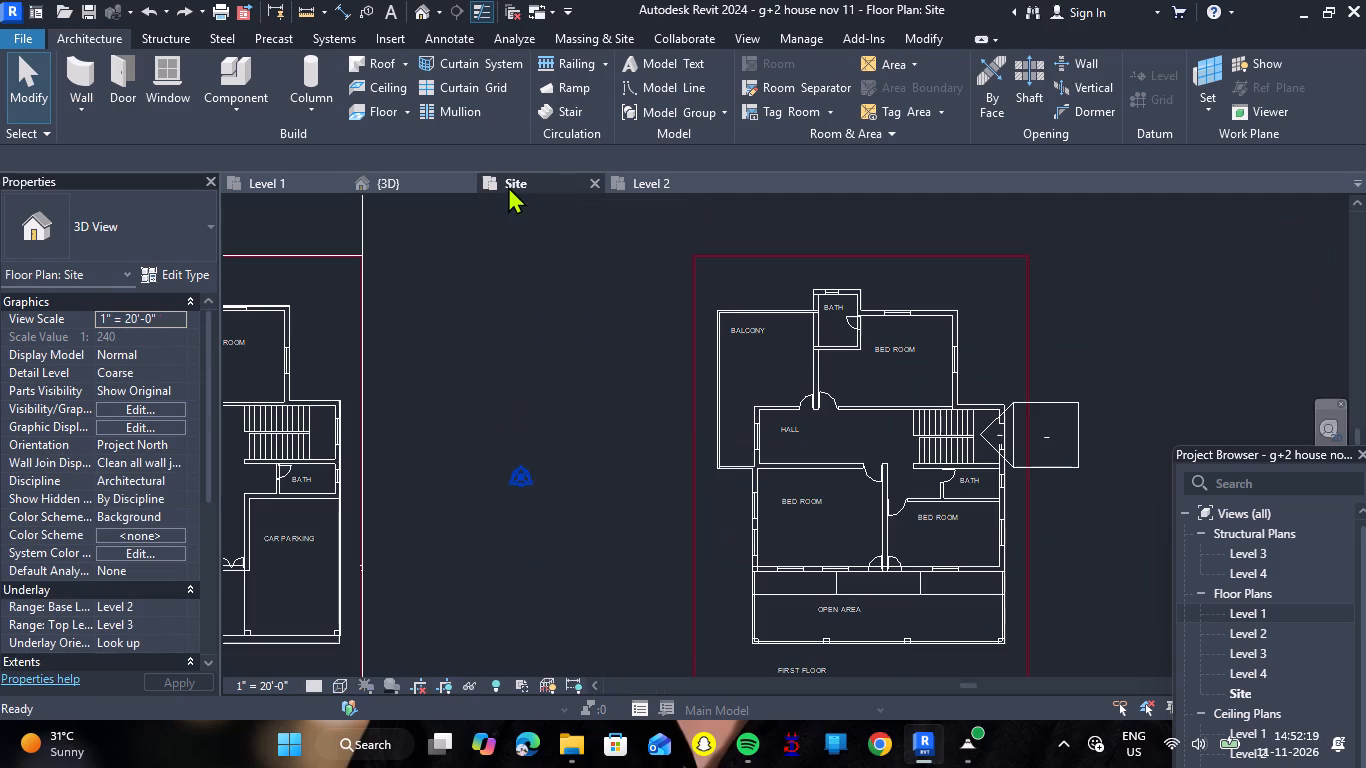
pyautogui.scroll(-6, 868, 485)
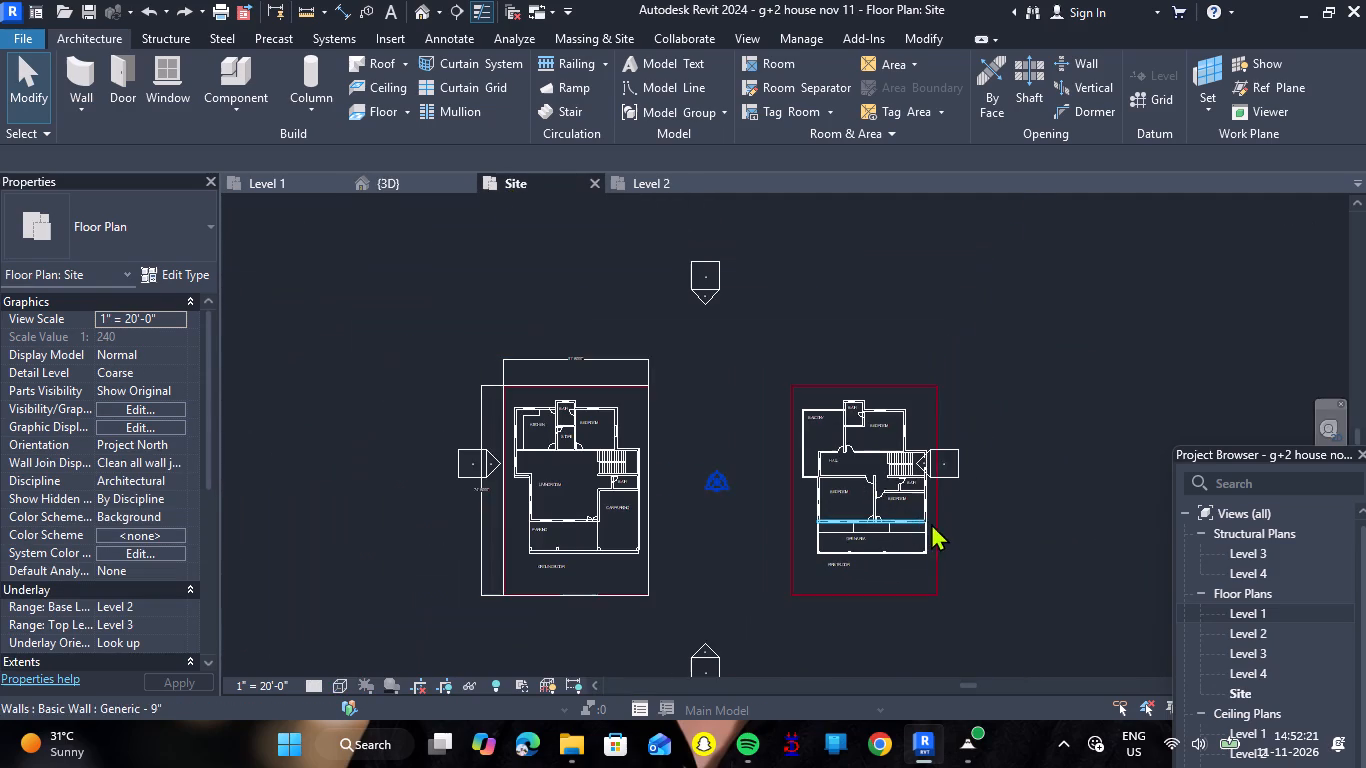
pyautogui.scroll(5, 977, 502)
pyautogui.scroll(2, 658, 573)
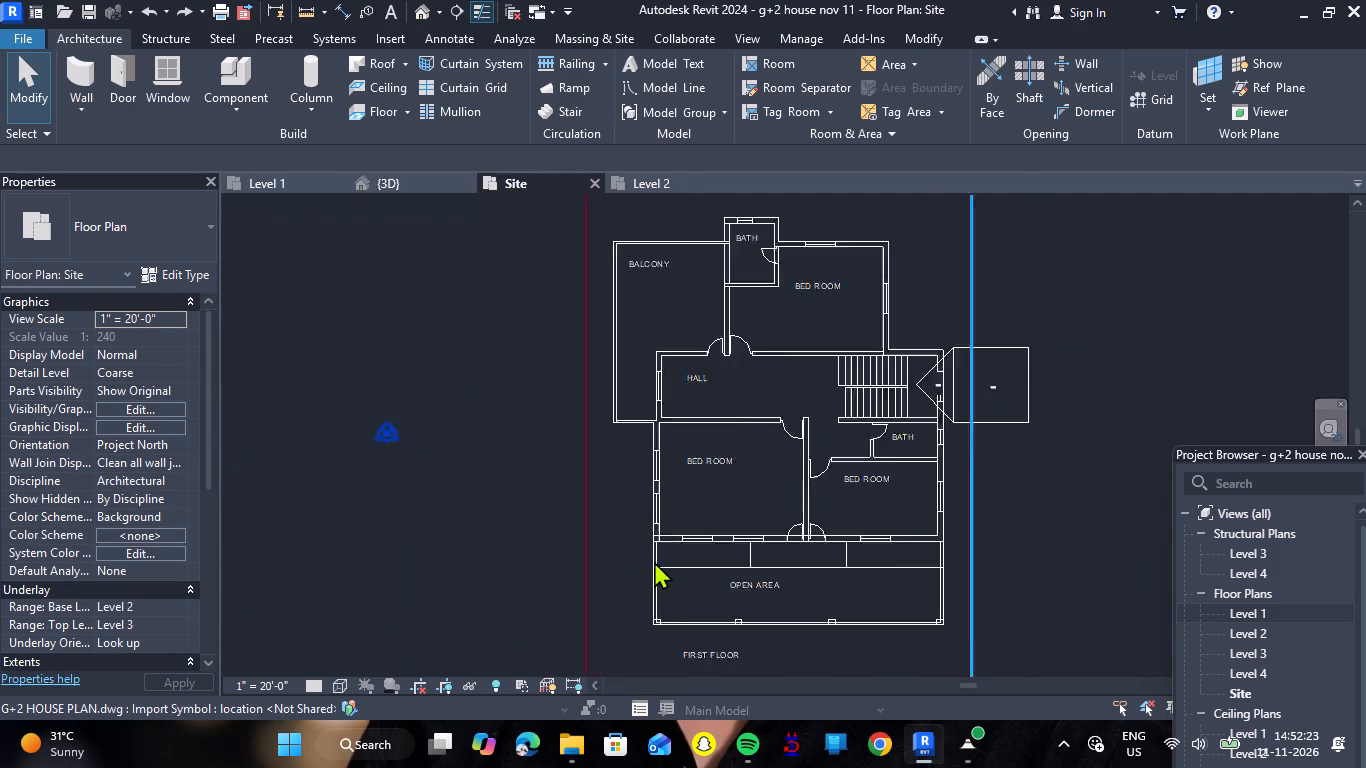
pyautogui.scroll(4, 654, 561)
pyautogui.scroll(2, 668, 465)
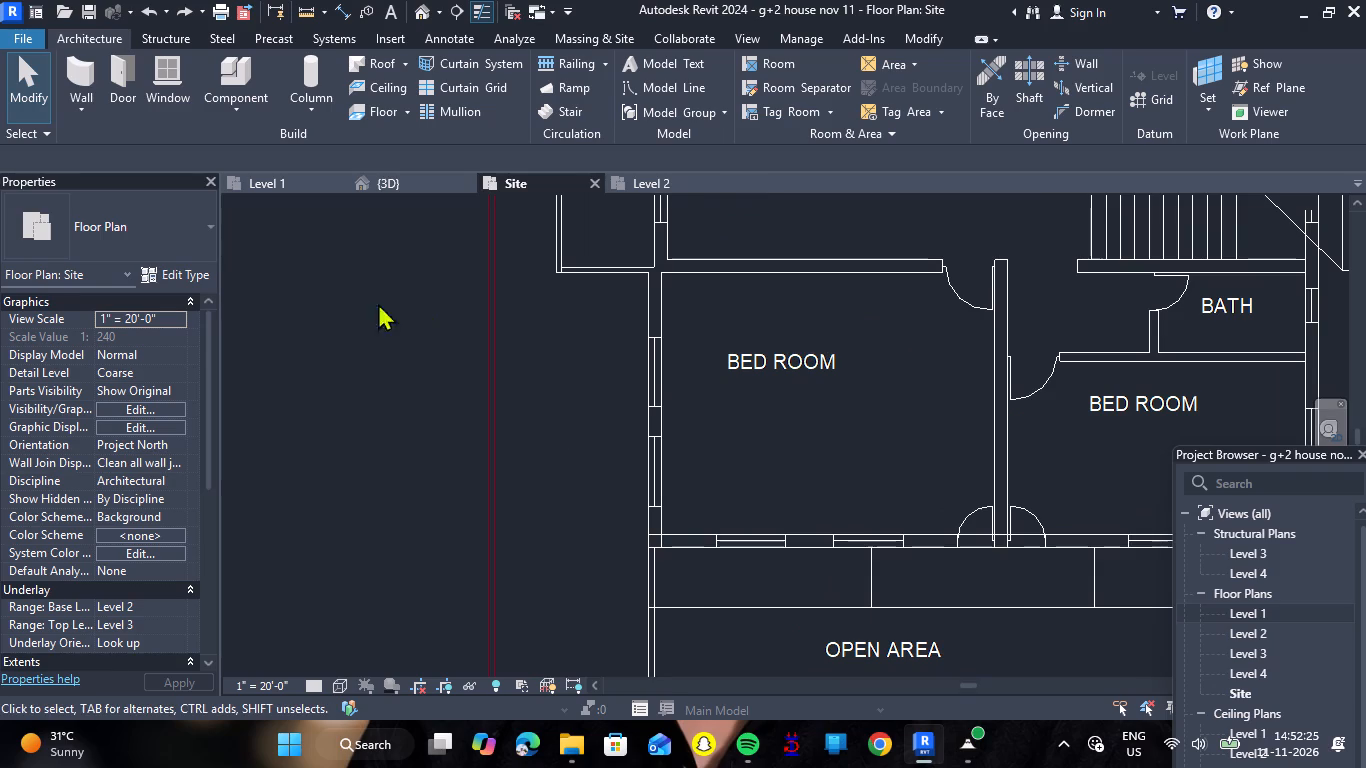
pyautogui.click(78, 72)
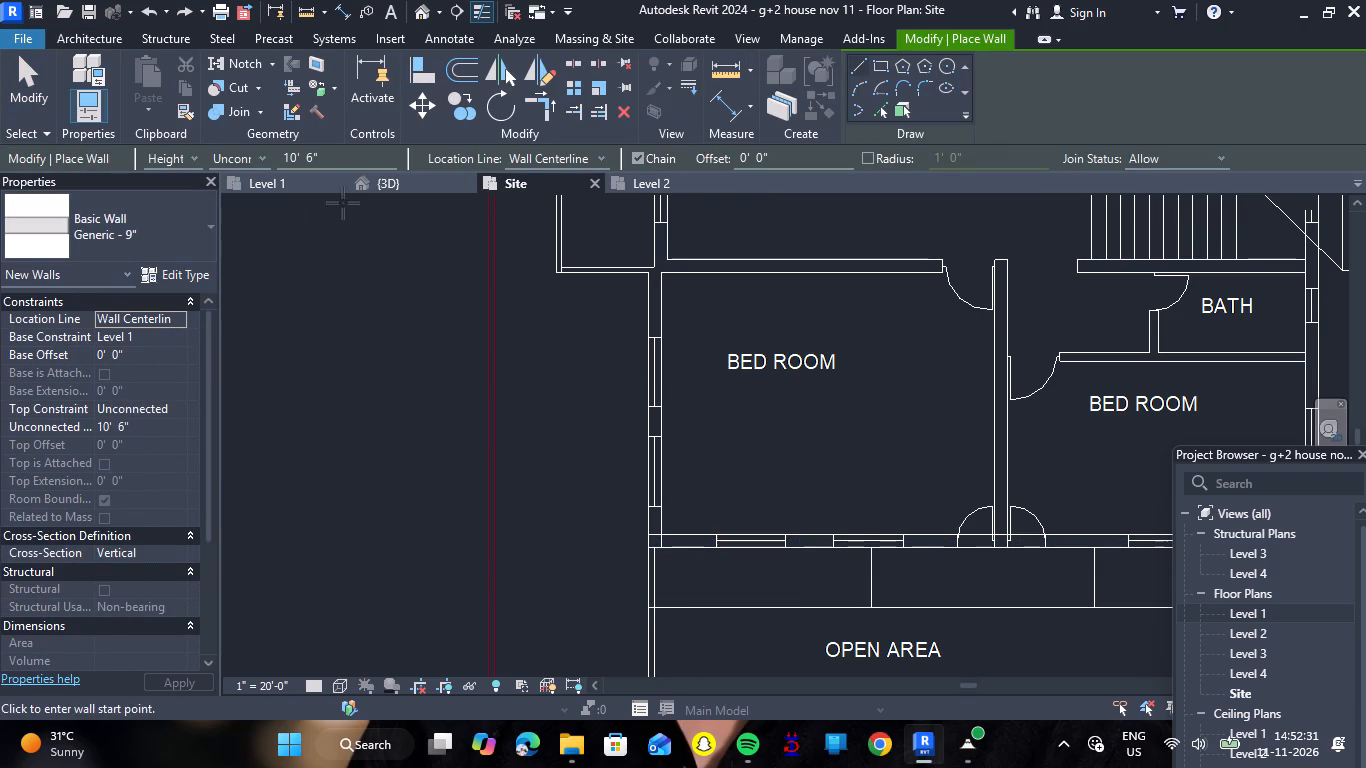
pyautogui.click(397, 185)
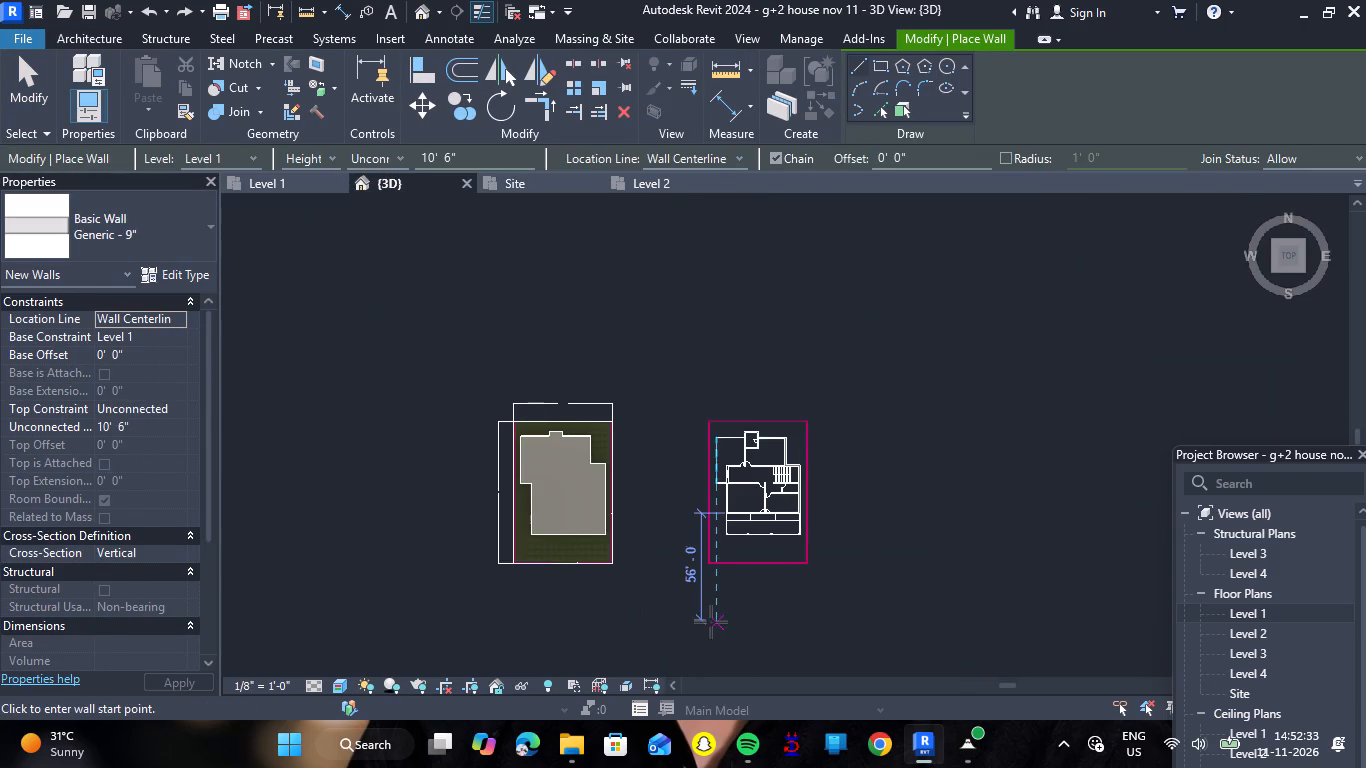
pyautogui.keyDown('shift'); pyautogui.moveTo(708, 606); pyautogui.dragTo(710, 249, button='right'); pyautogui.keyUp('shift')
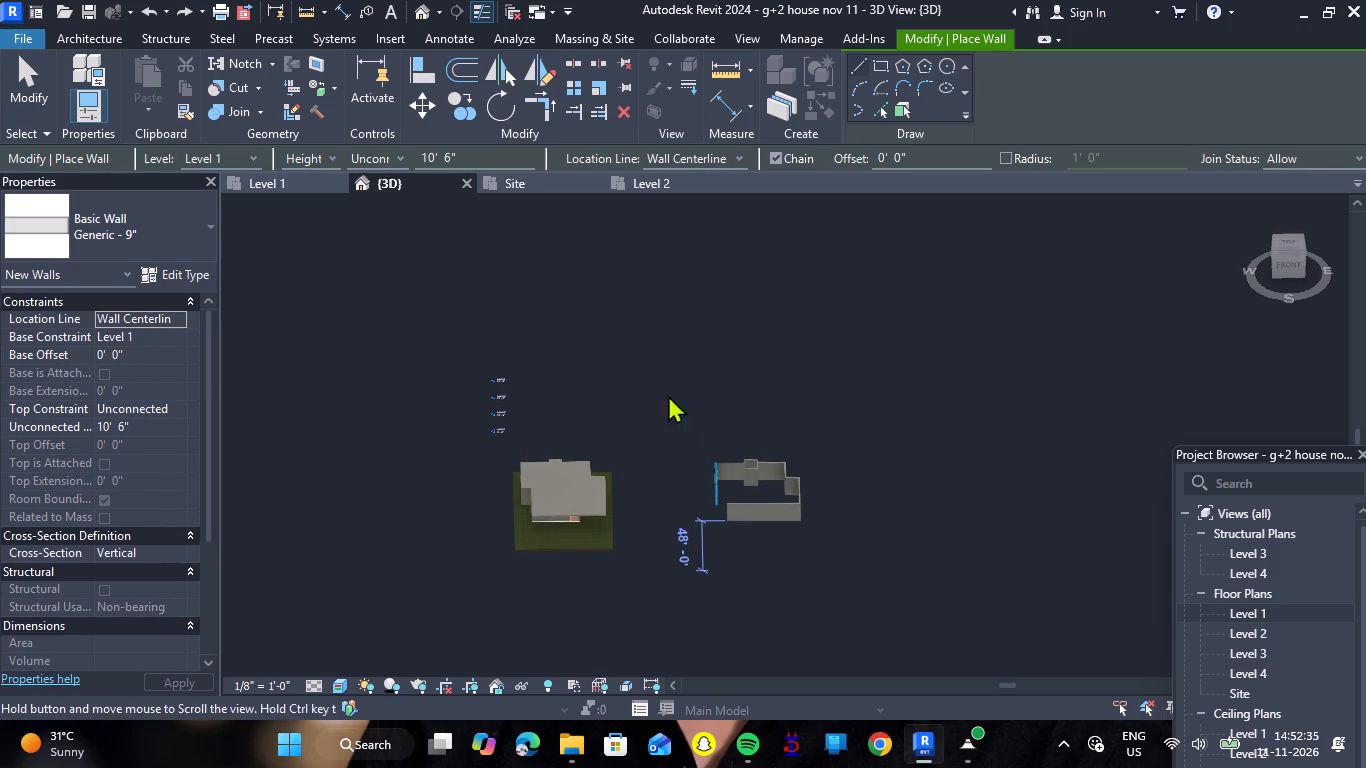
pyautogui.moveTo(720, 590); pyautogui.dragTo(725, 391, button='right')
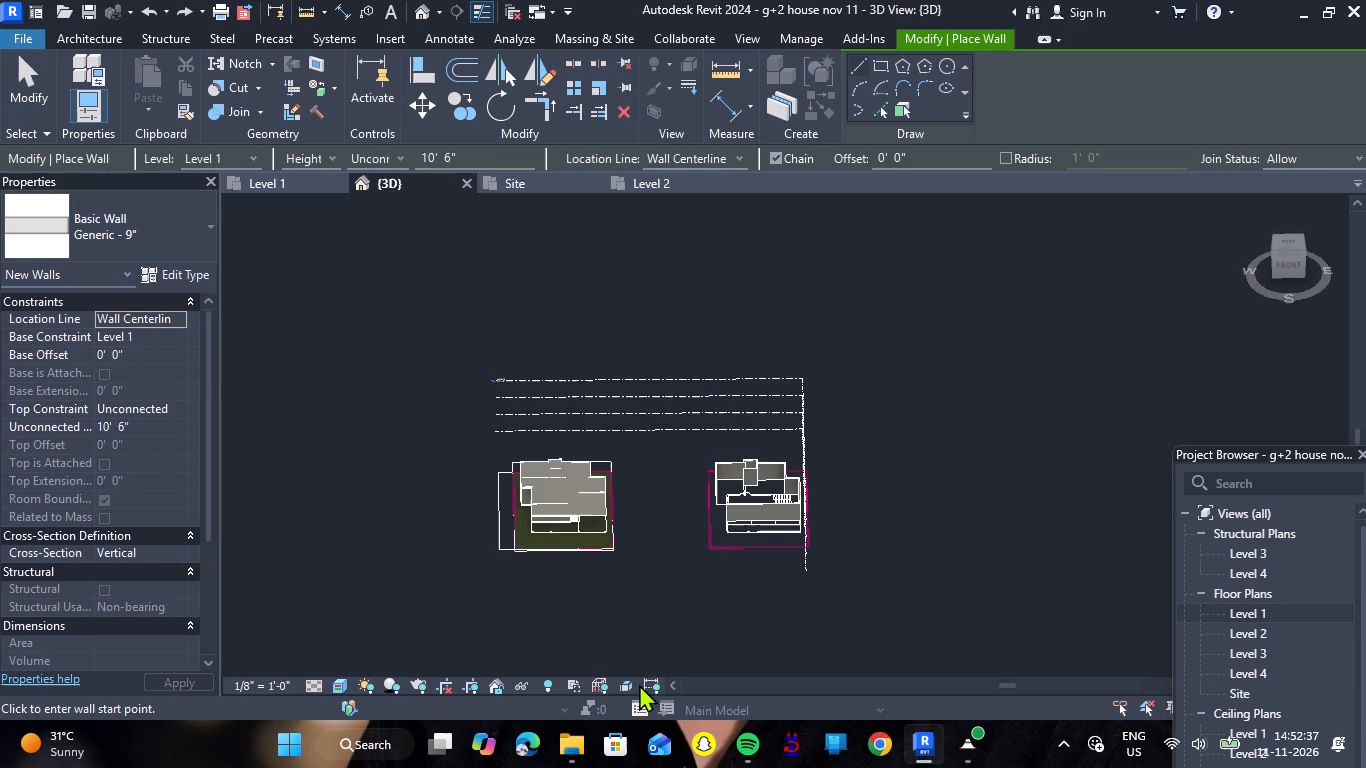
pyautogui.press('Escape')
# Examine the ground-floor house and the traced first-floor walls in 3D from the front and above, relative to the levels.
pyautogui.keyDown('shift'); pyautogui.moveTo(756, 584); pyautogui.dragTo(750, 466, button='right'); pyautogui.keyUp('shift')
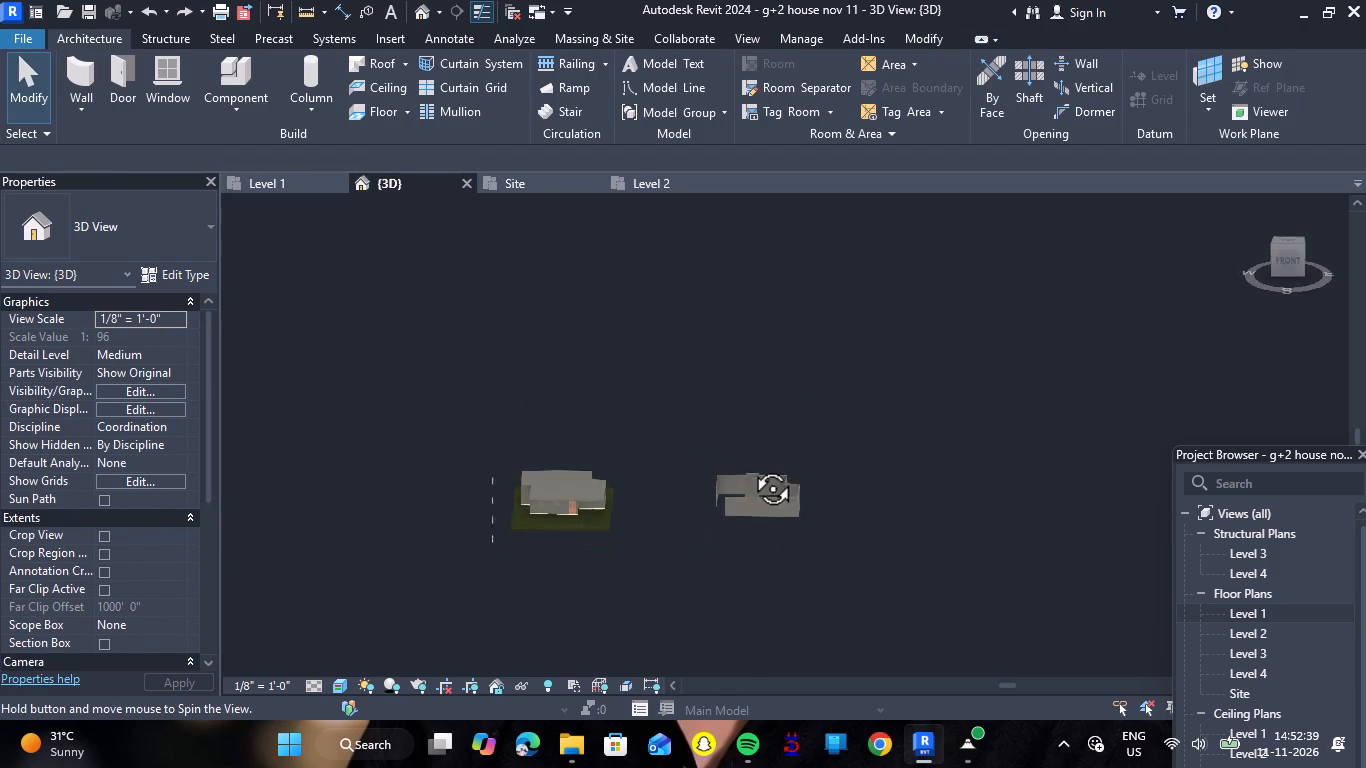
pyautogui.keyDown('shift'); pyautogui.moveTo(750, 466); pyautogui.dragTo(758, 410, button='right'); pyautogui.keyUp('shift')
pyautogui.scroll(7, 744, 473)
pyautogui.scroll(2, 747, 581)
pyautogui.scroll(-6, 753, 561)
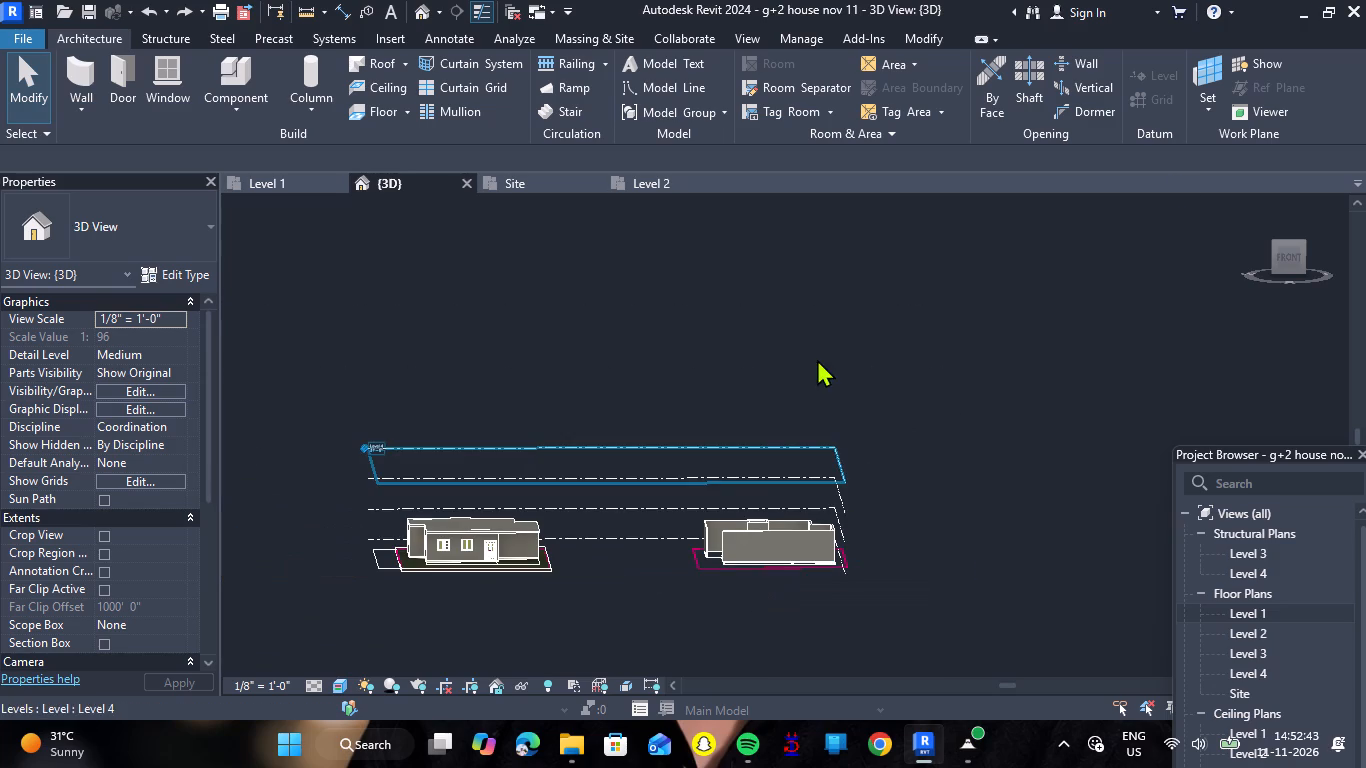
pyautogui.click(1290, 241)
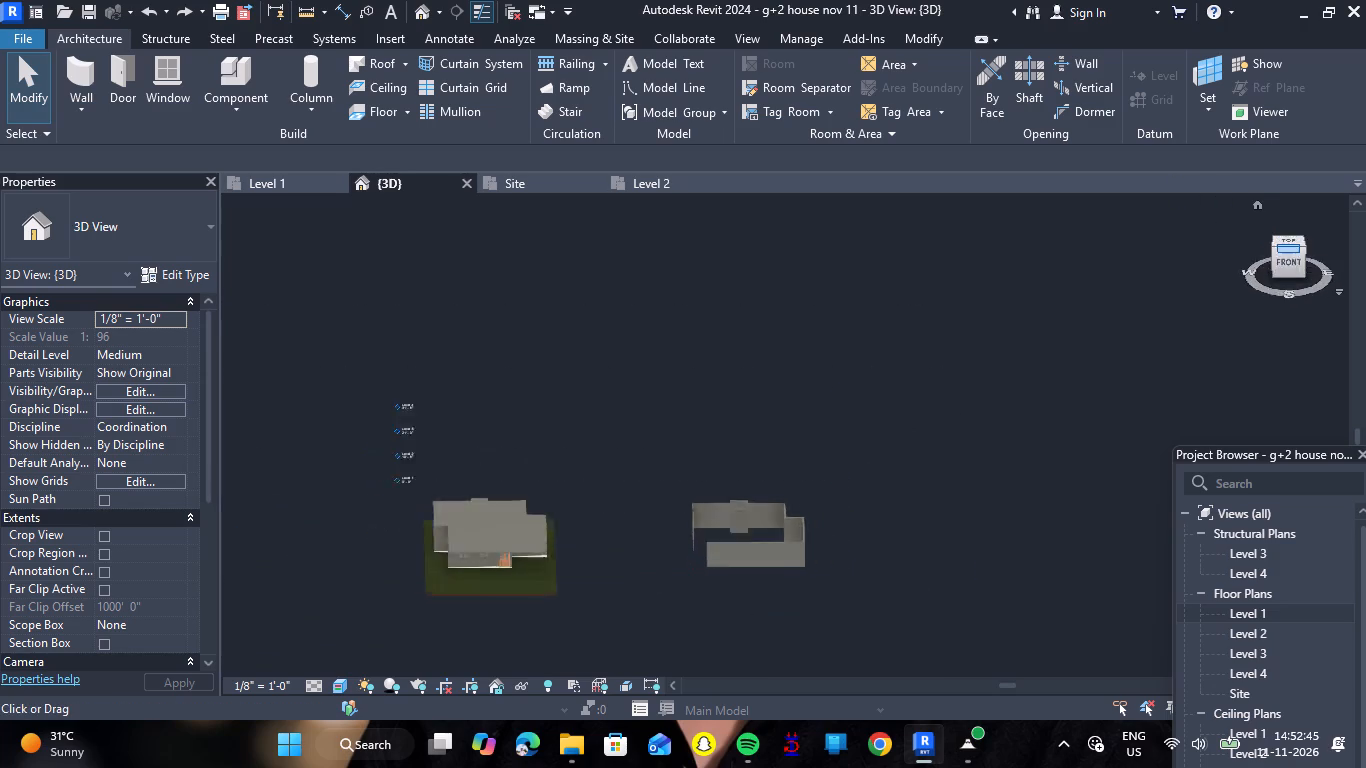
pyautogui.click(1288, 247)
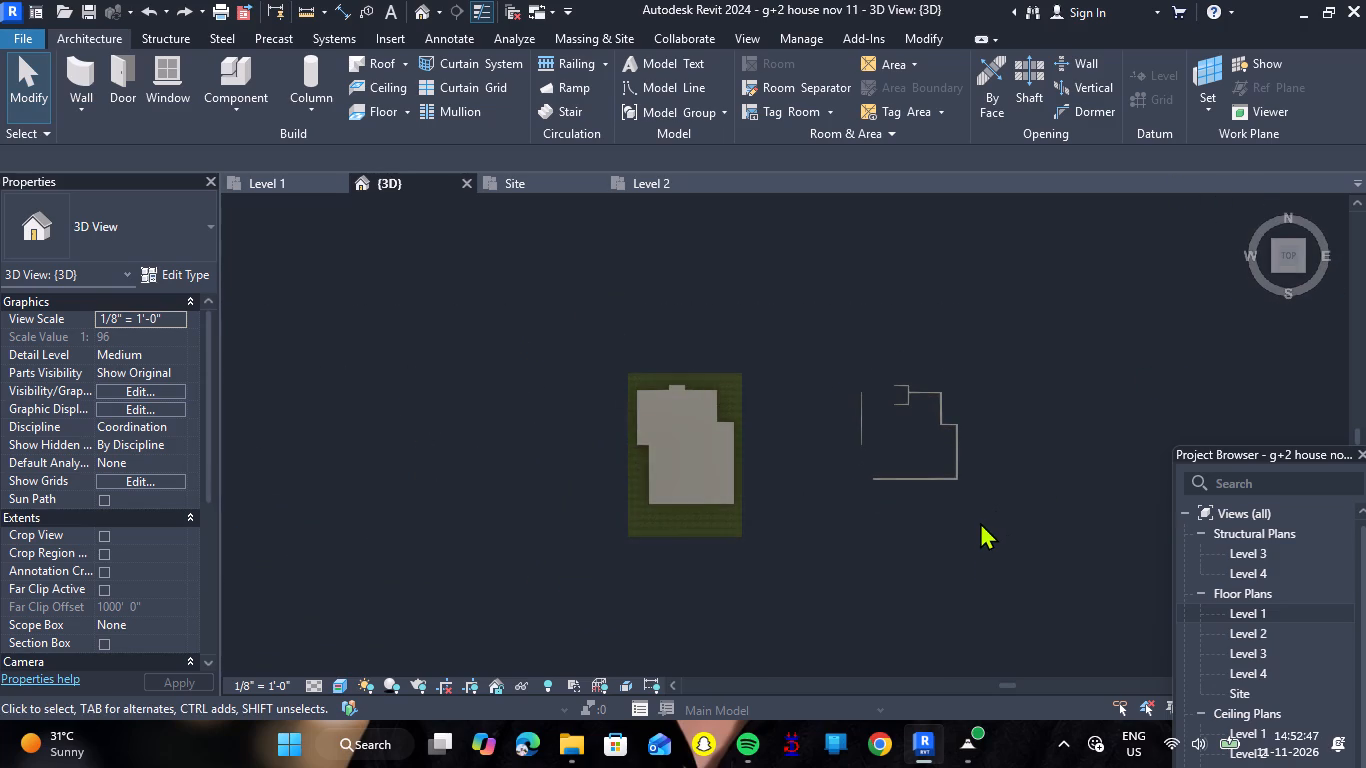
pyautogui.click(1295, 270)
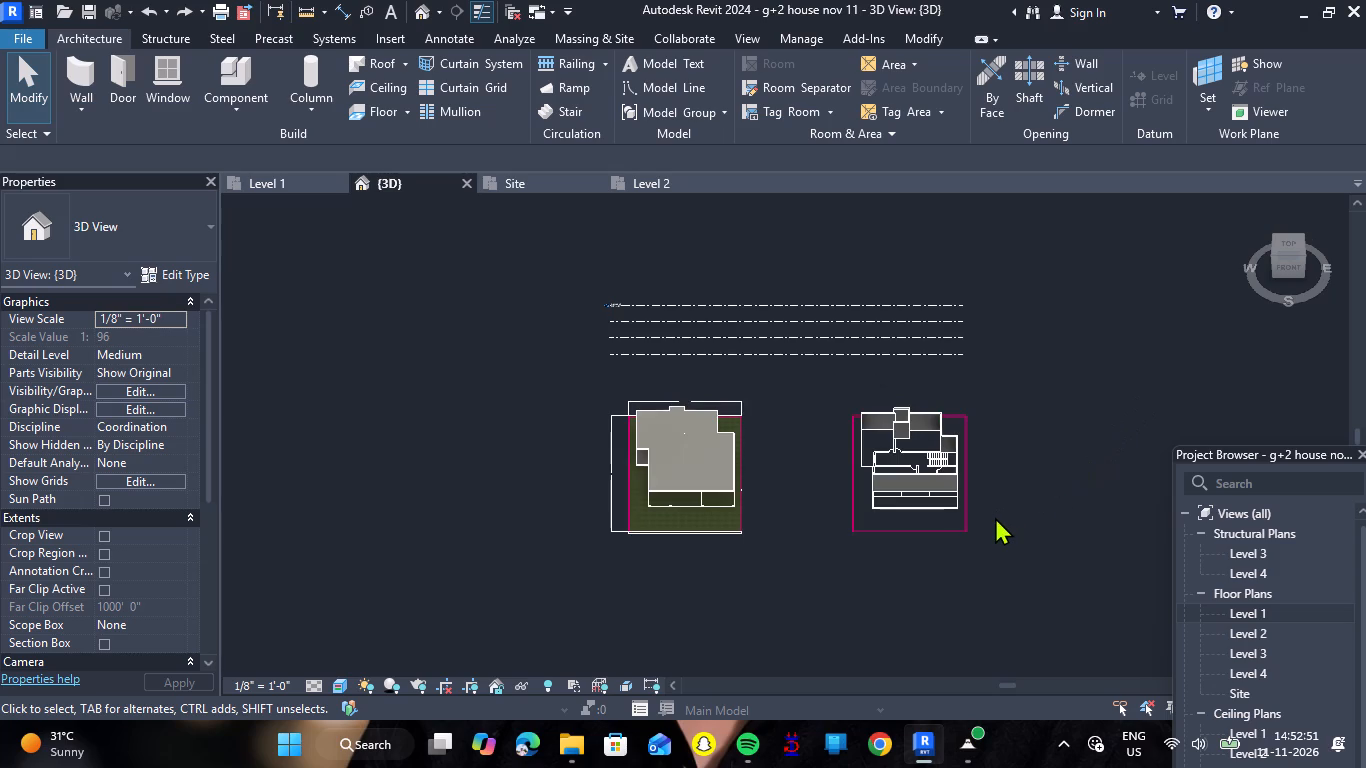
# Select all ten walls traced over the first-floor plan and try to set their base constraint to Level 2.
pyautogui.click(935, 479)
pyautogui.scroll(7, 943, 454)
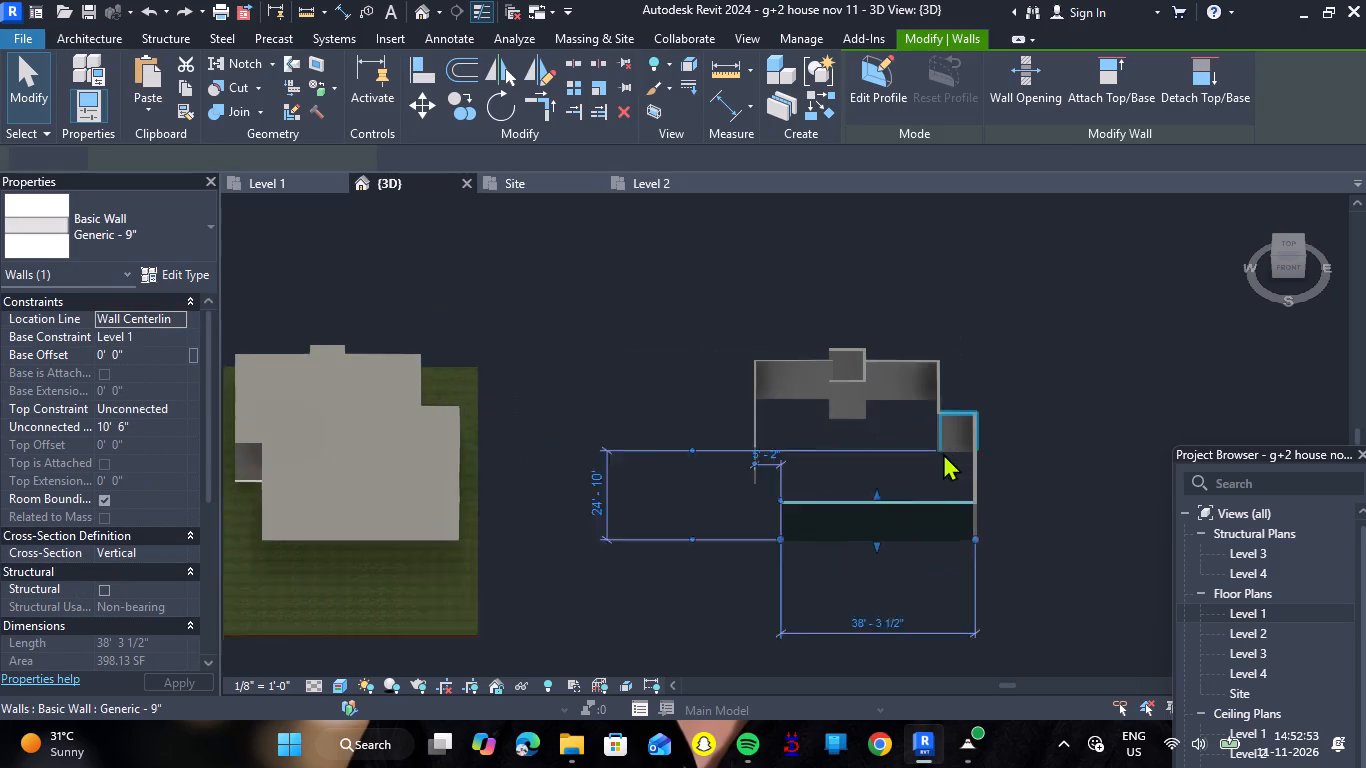
pyautogui.keyDown('ctrl'); pyautogui.click(983, 458); pyautogui.keyUp('ctrl')
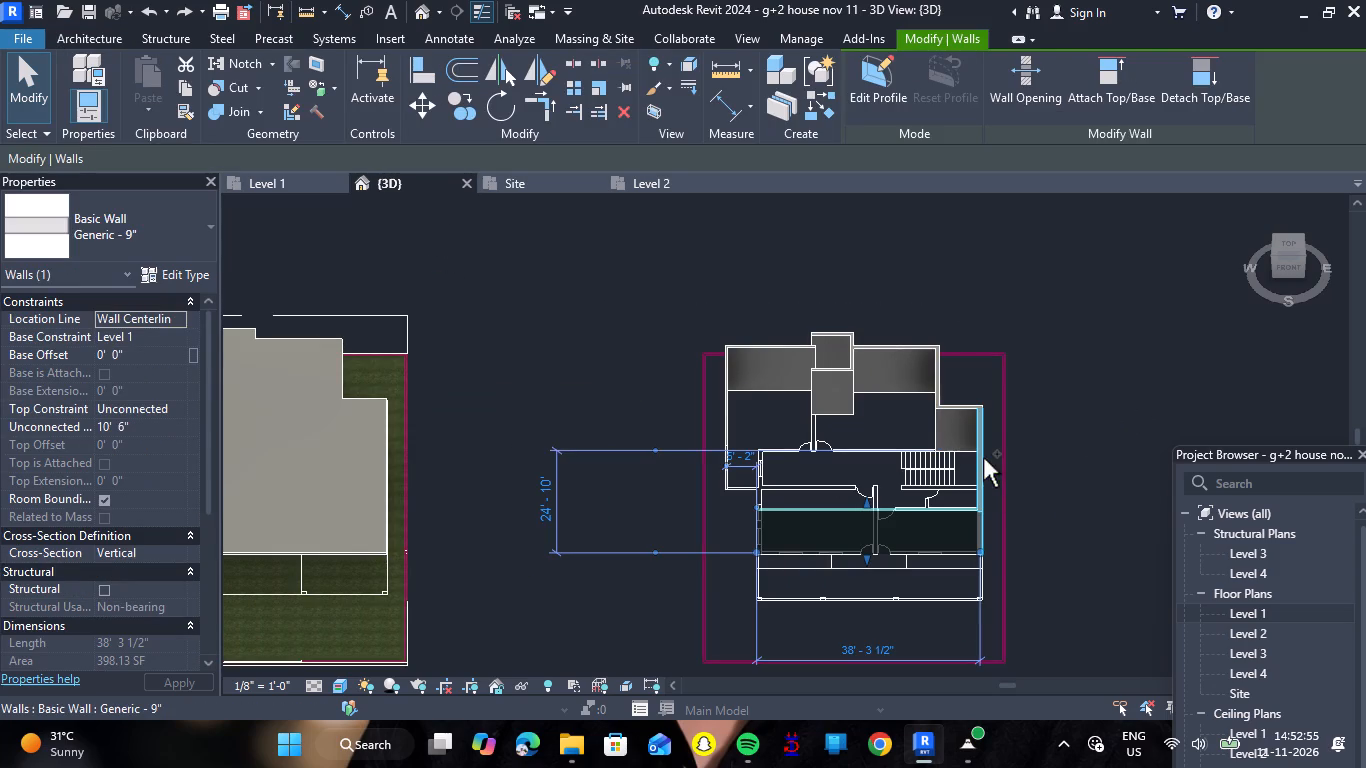
pyautogui.keyDown('ctrl'); pyautogui.click(958, 410); pyautogui.keyUp('ctrl')
pyautogui.keyDown('ctrl'); pyautogui.click(940, 380); pyautogui.keyUp('ctrl')
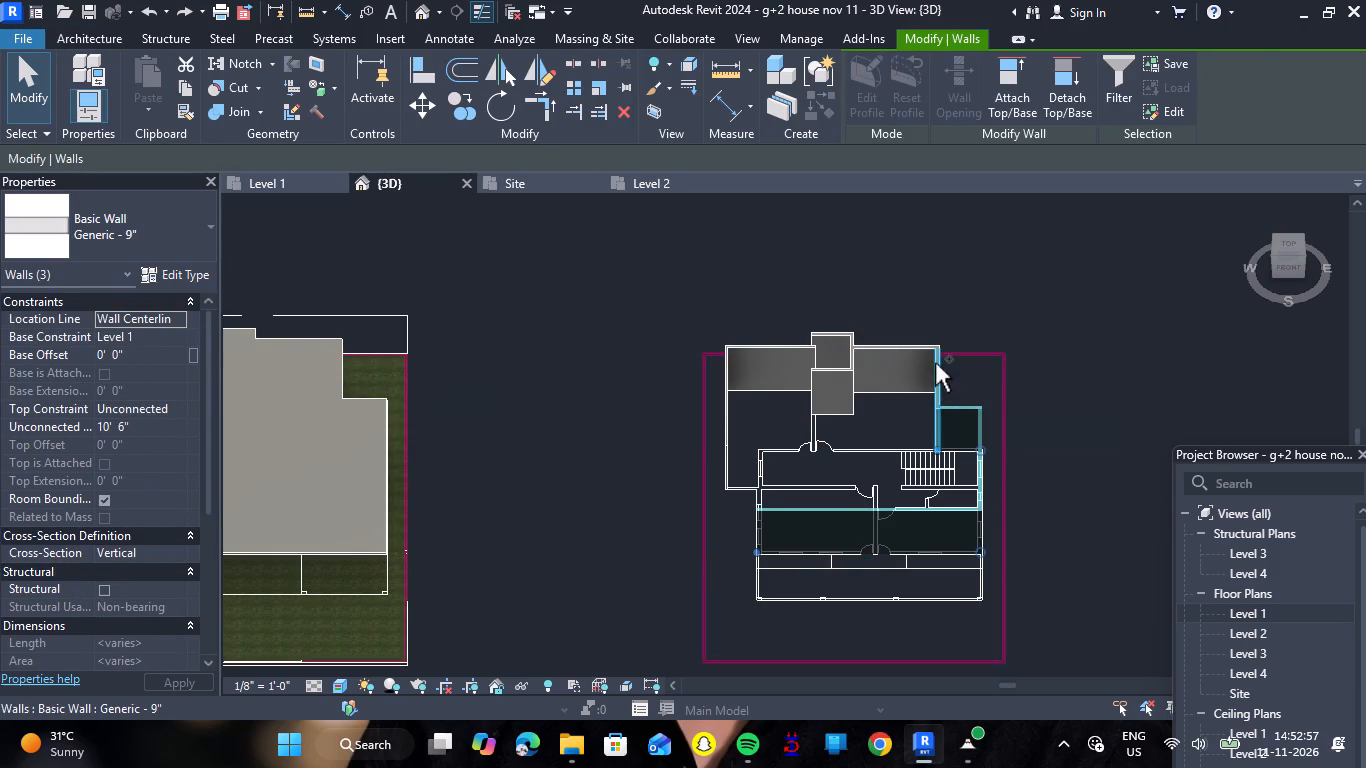
pyautogui.keyDown('ctrl'); pyautogui.click(889, 337); pyautogui.keyUp('ctrl')
pyautogui.keyDown('ctrl'); pyautogui.click(829, 329); pyautogui.keyUp('ctrl')
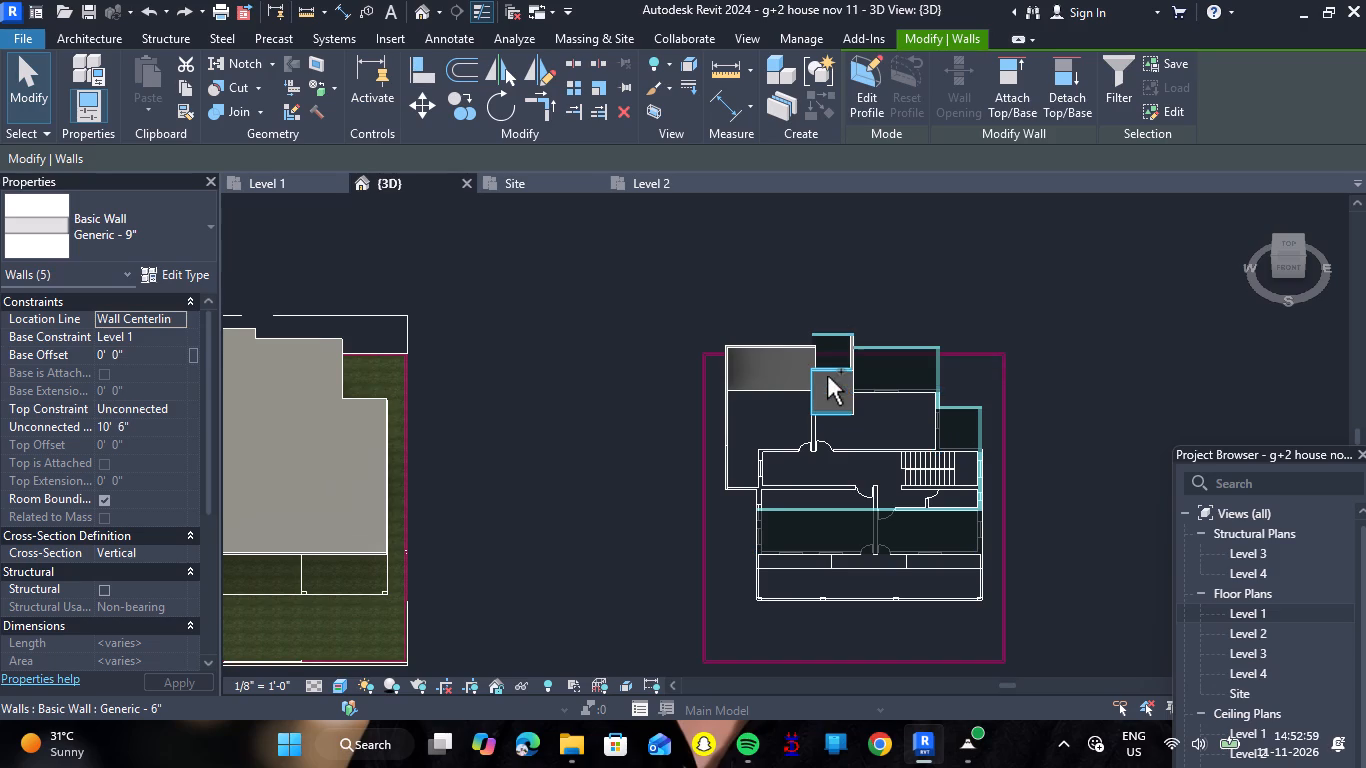
pyautogui.keyDown('ctrl'); pyautogui.click(827, 371); pyautogui.keyUp('ctrl')
pyautogui.scroll(8, 854, 343)
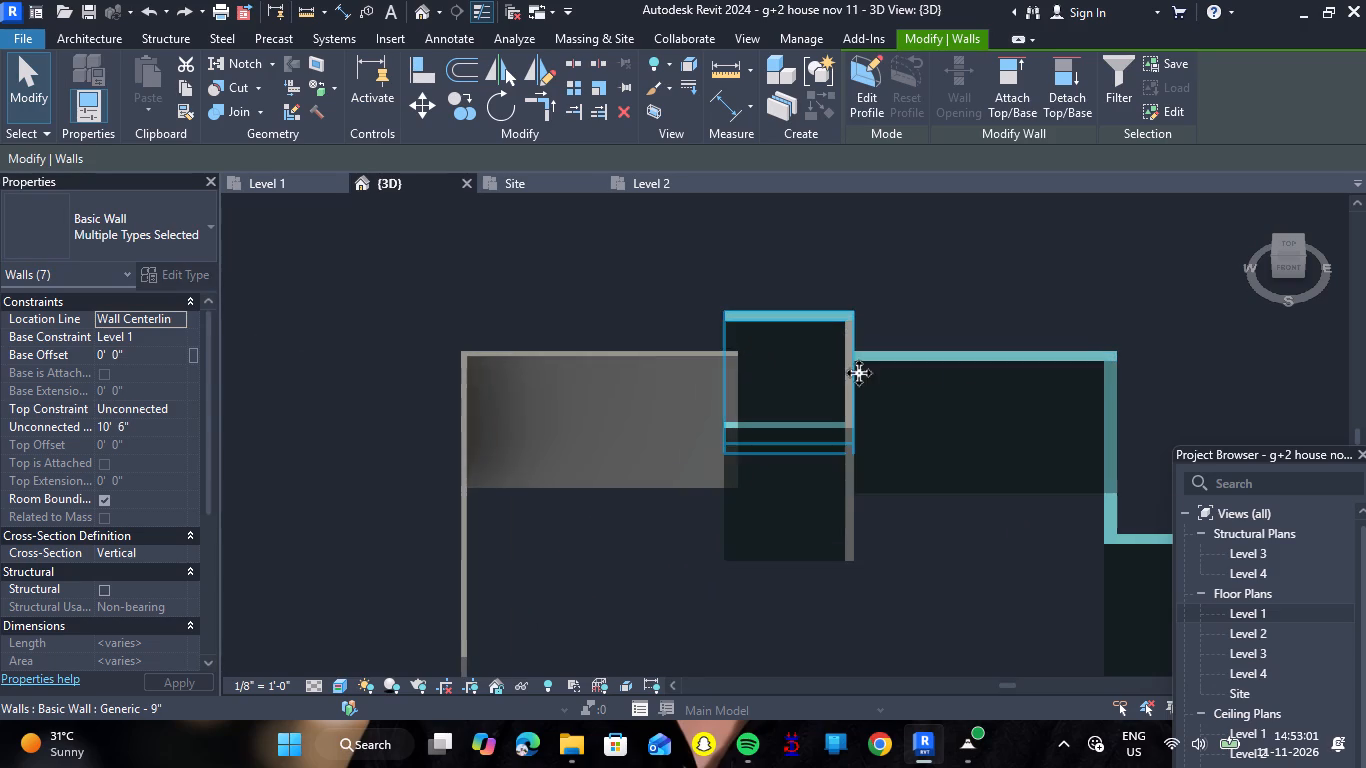
pyautogui.scroll(7, 851, 363)
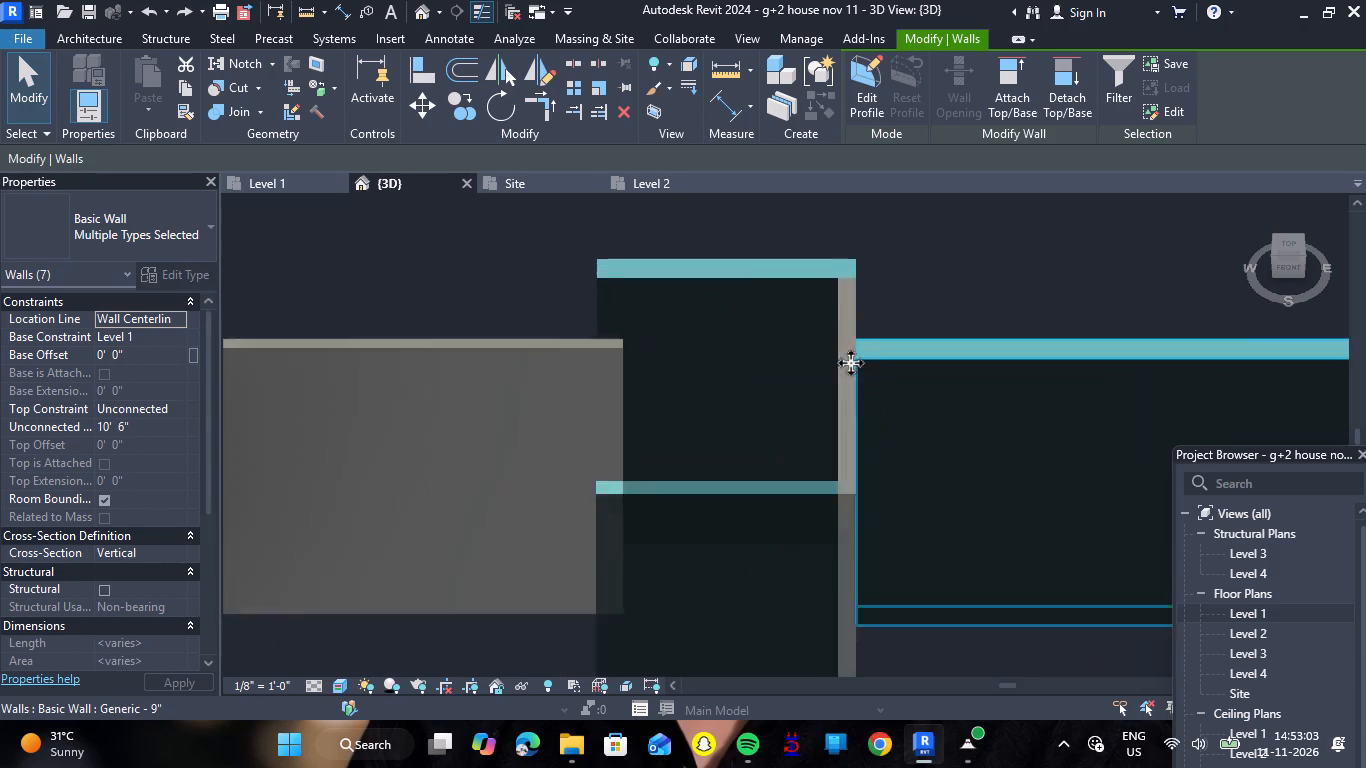
pyautogui.scroll(3, 851, 363)
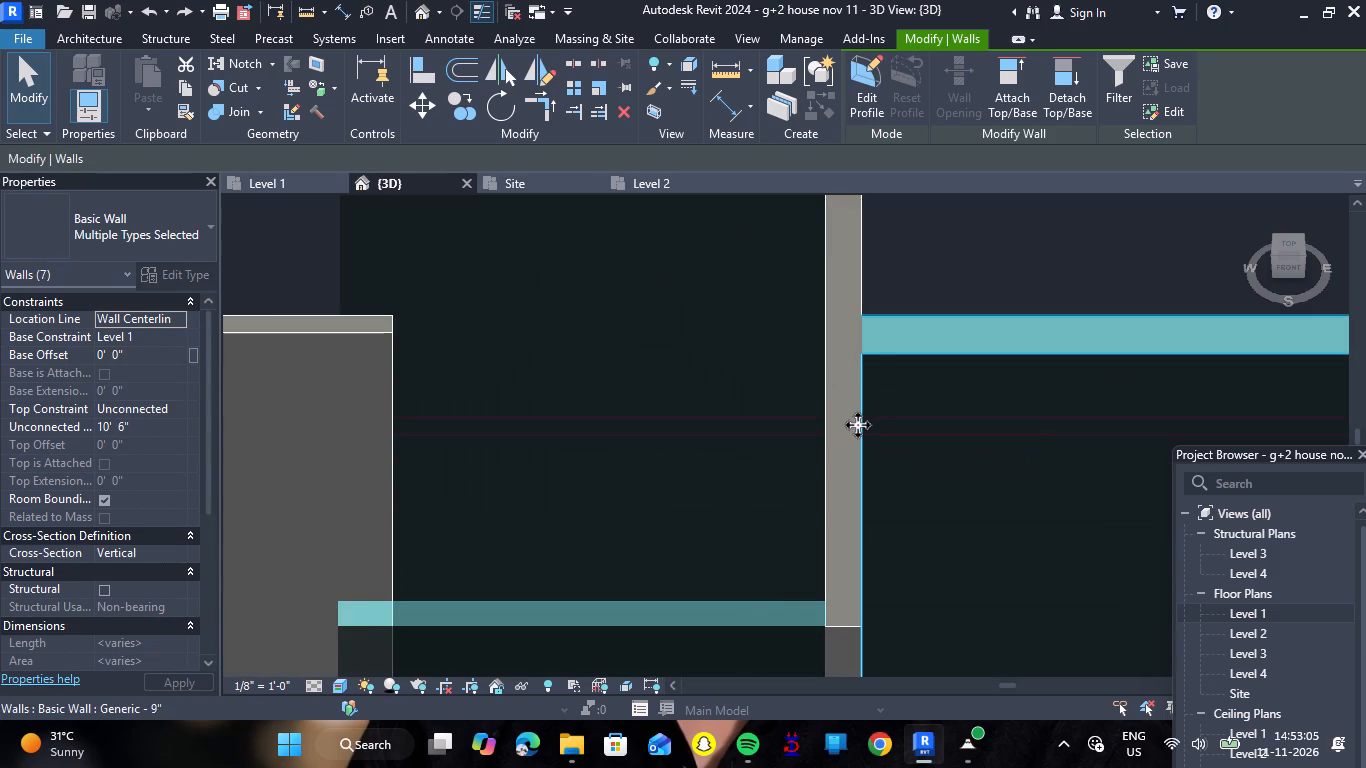
pyautogui.keyDown('ctrl'); pyautogui.click(858, 425); pyautogui.keyUp('ctrl')
pyautogui.keyDown('ctrl'); pyautogui.click(837, 427); pyautogui.keyUp('ctrl')
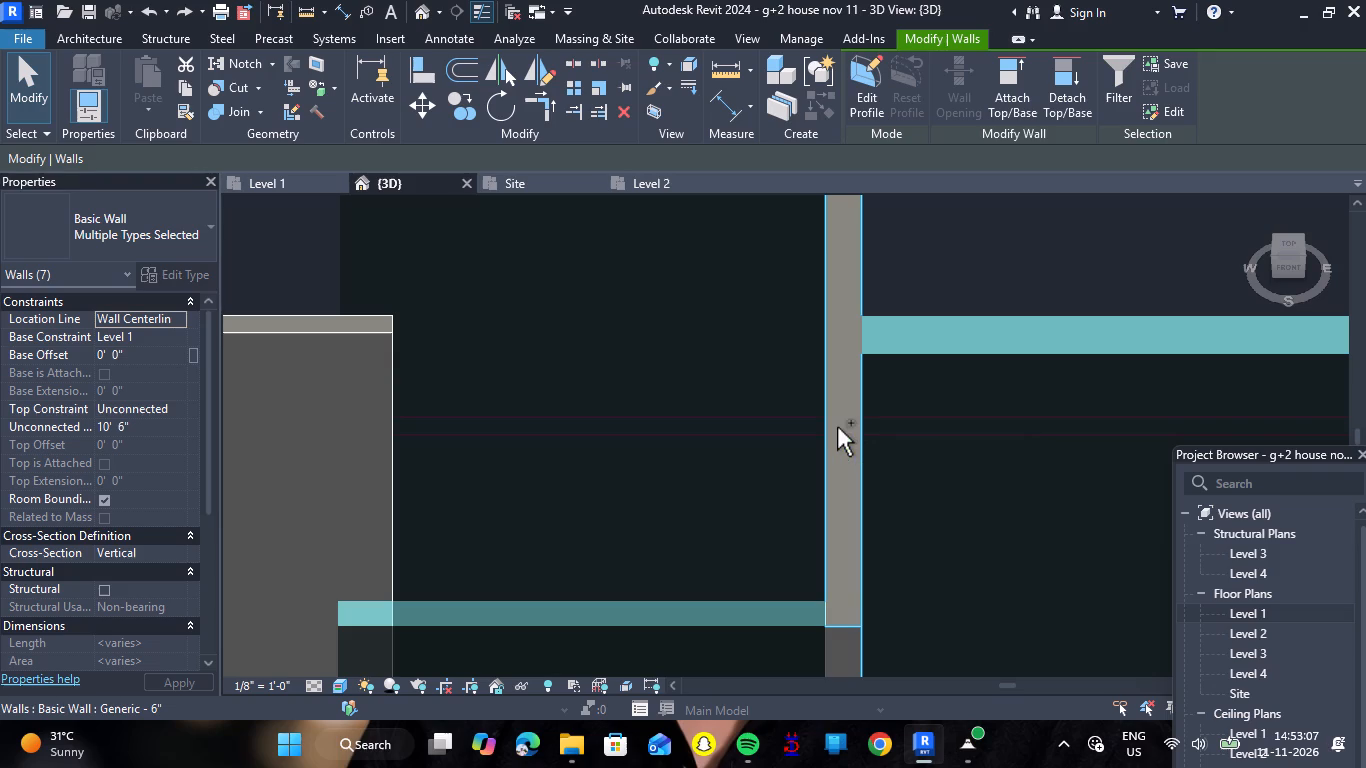
pyautogui.scroll(-4, 741, 423)
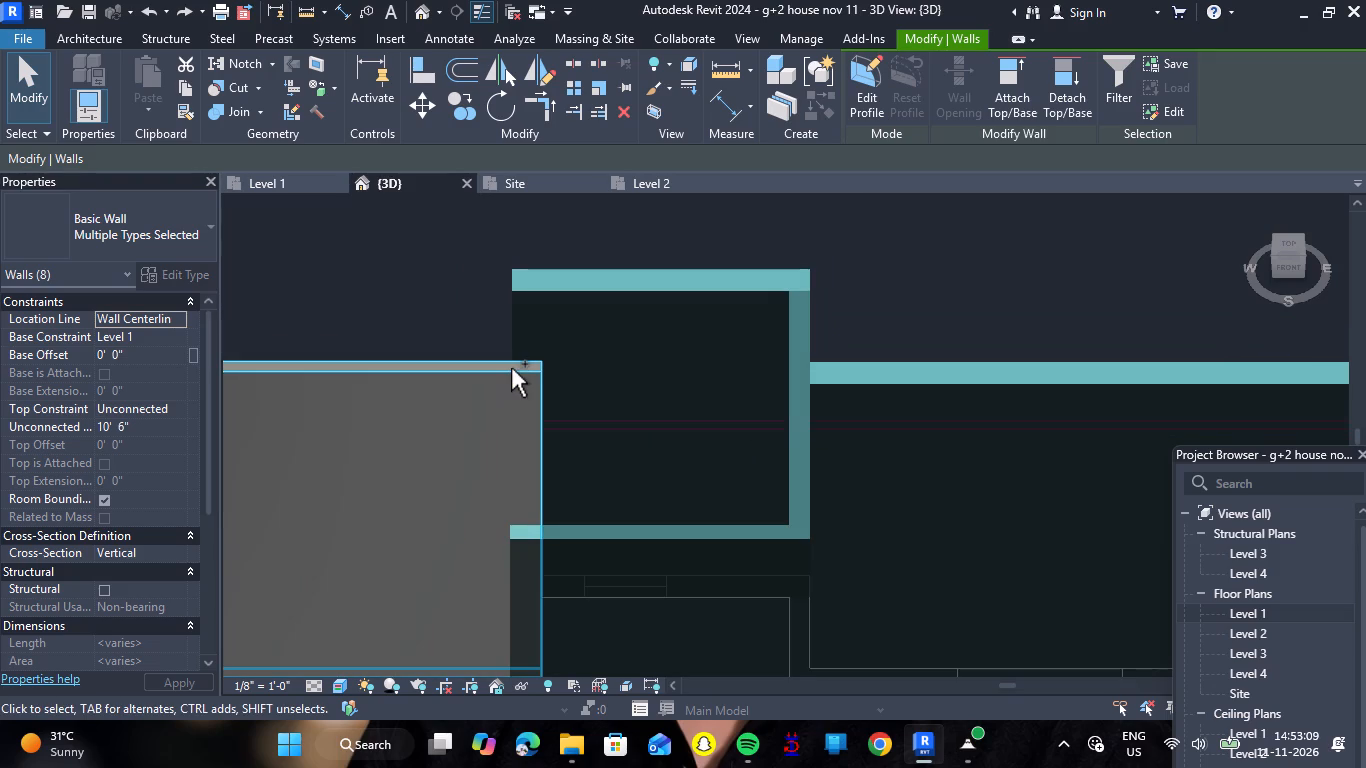
pyautogui.keyDown('ctrl'); pyautogui.click(511, 368); pyautogui.keyUp('ctrl')
pyautogui.scroll(-12, 511, 368)
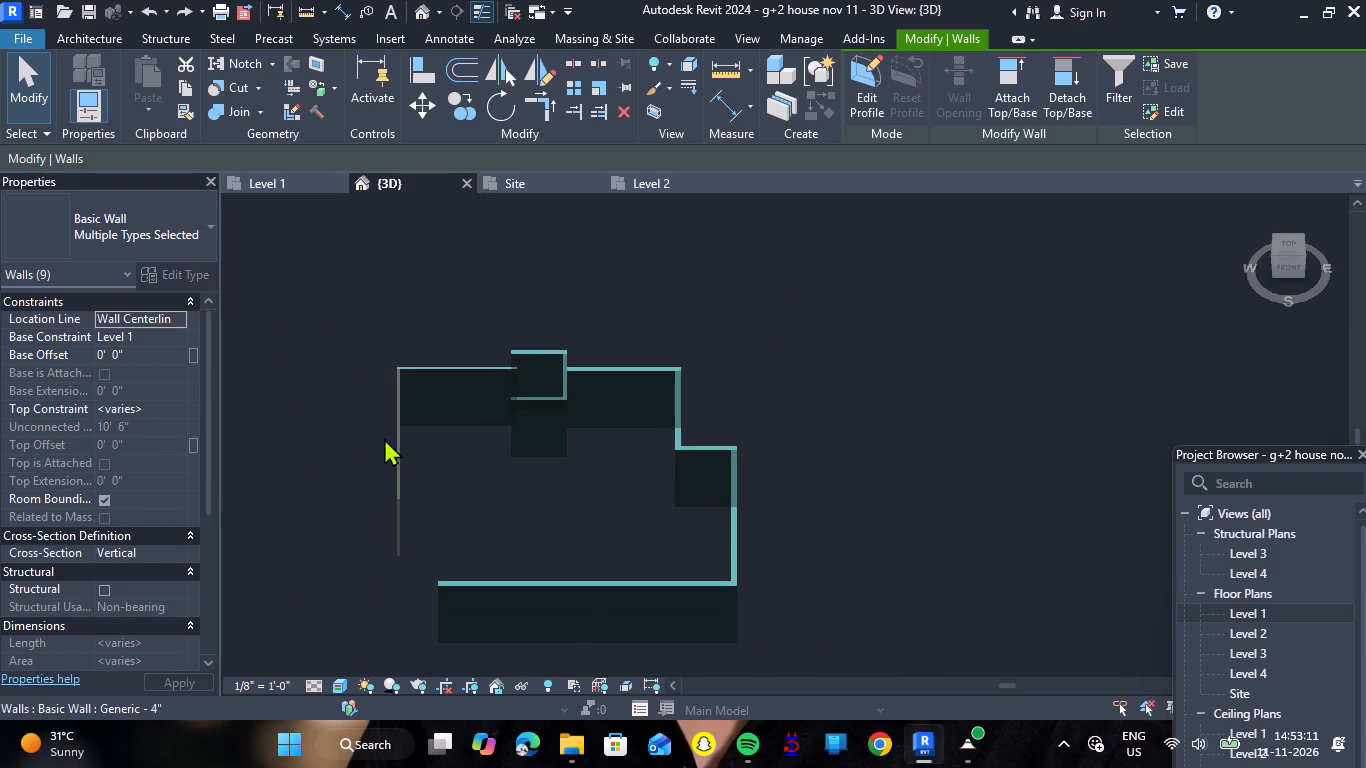
pyautogui.scroll(8, 370, 442)
pyautogui.keyDown('ctrl'); pyautogui.click(440, 463); pyautogui.keyUp('ctrl')
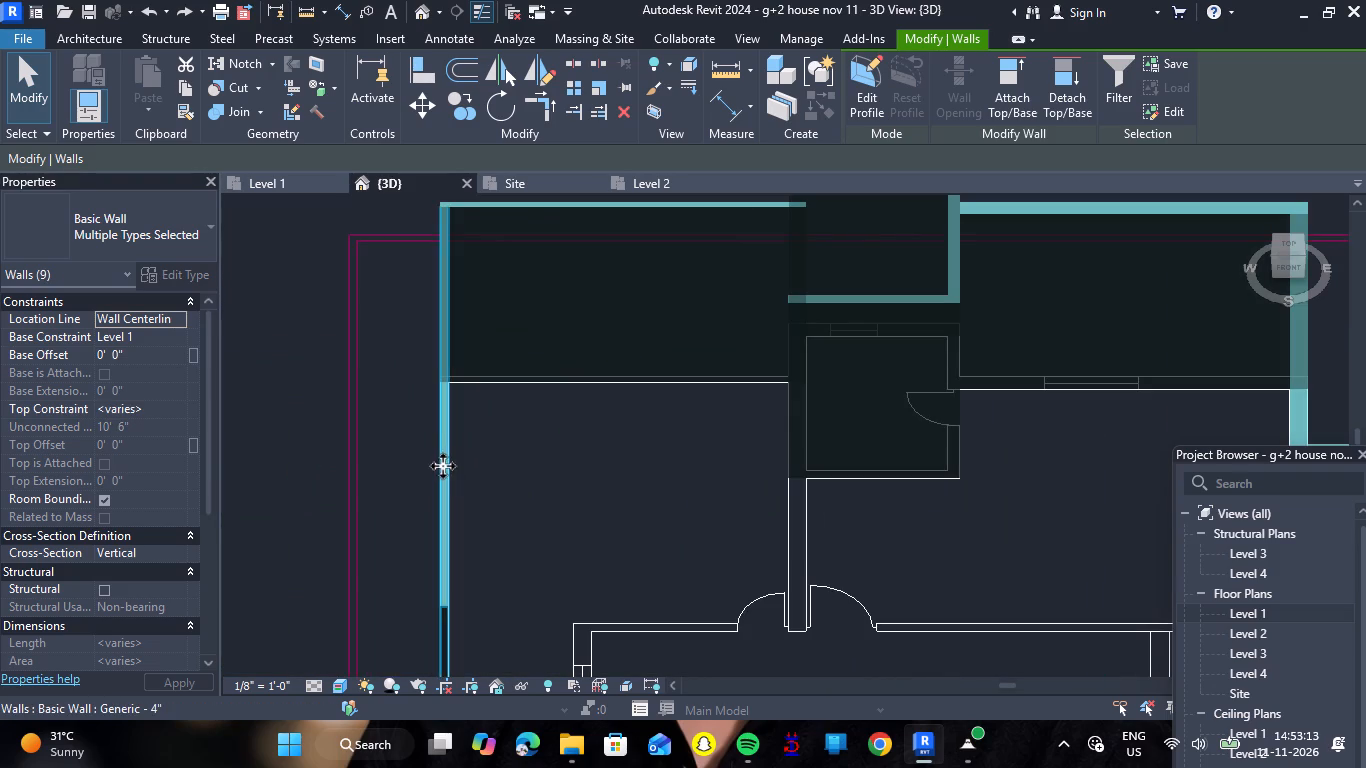
pyautogui.click(176, 338)
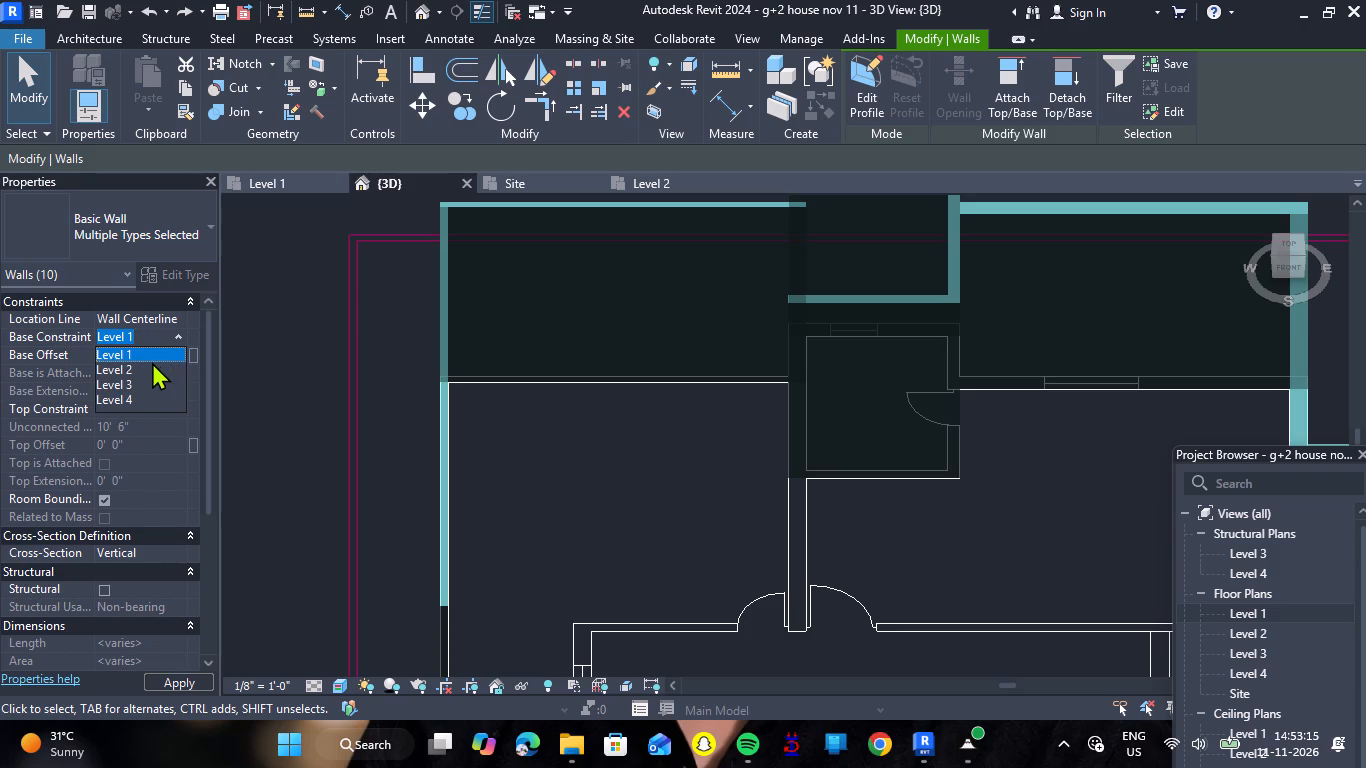
pyautogui.click(151, 368)
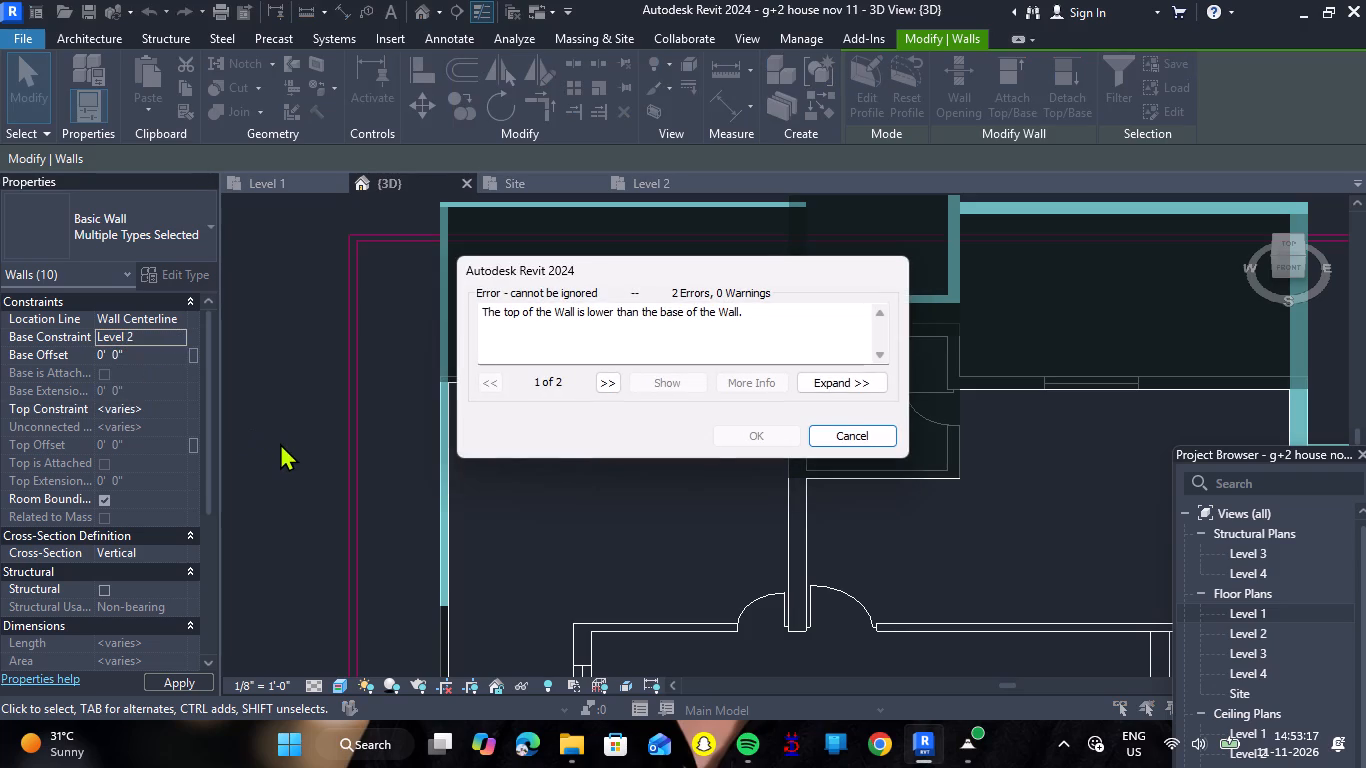
pyautogui.click(887, 274)
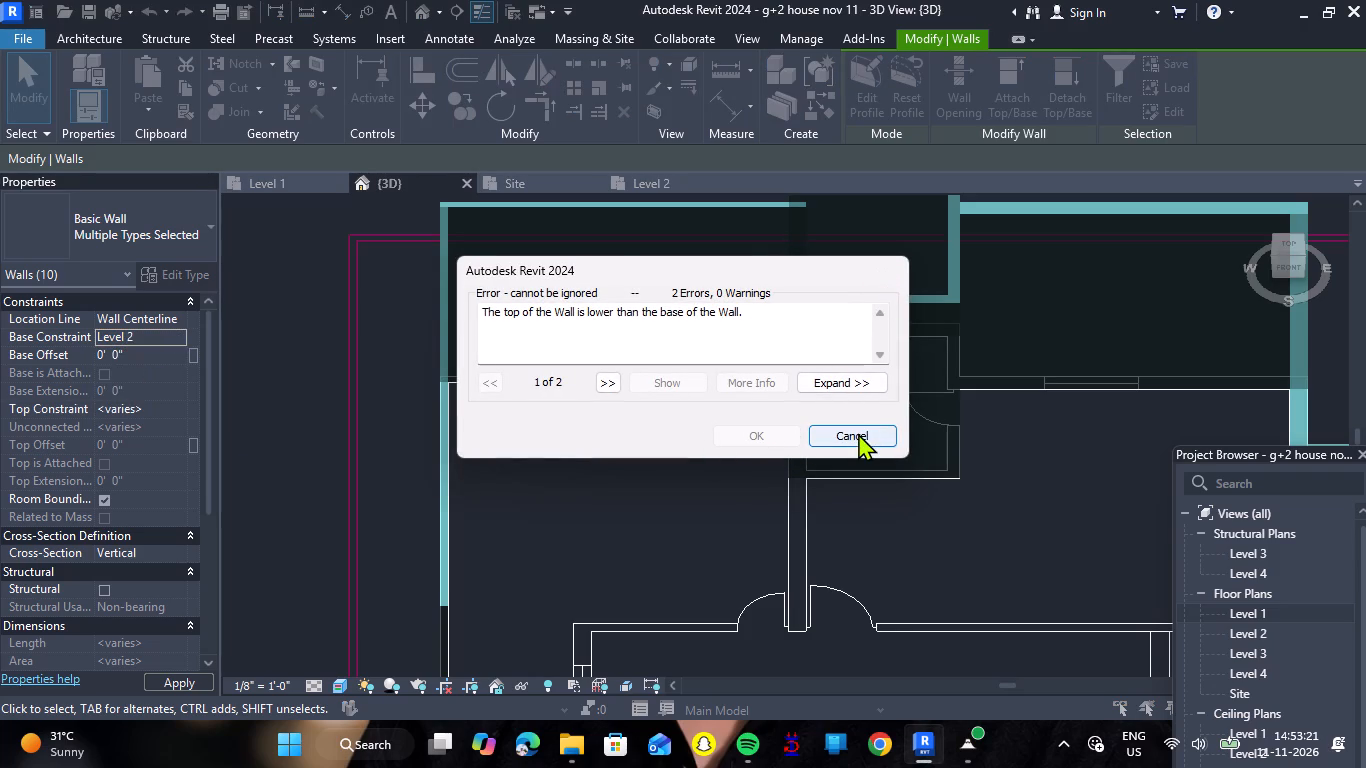
pyautogui.click(858, 433)
# Delete the ten selected walls traced over the first-floor plan.
pyautogui.scroll(-6, 523, 416)
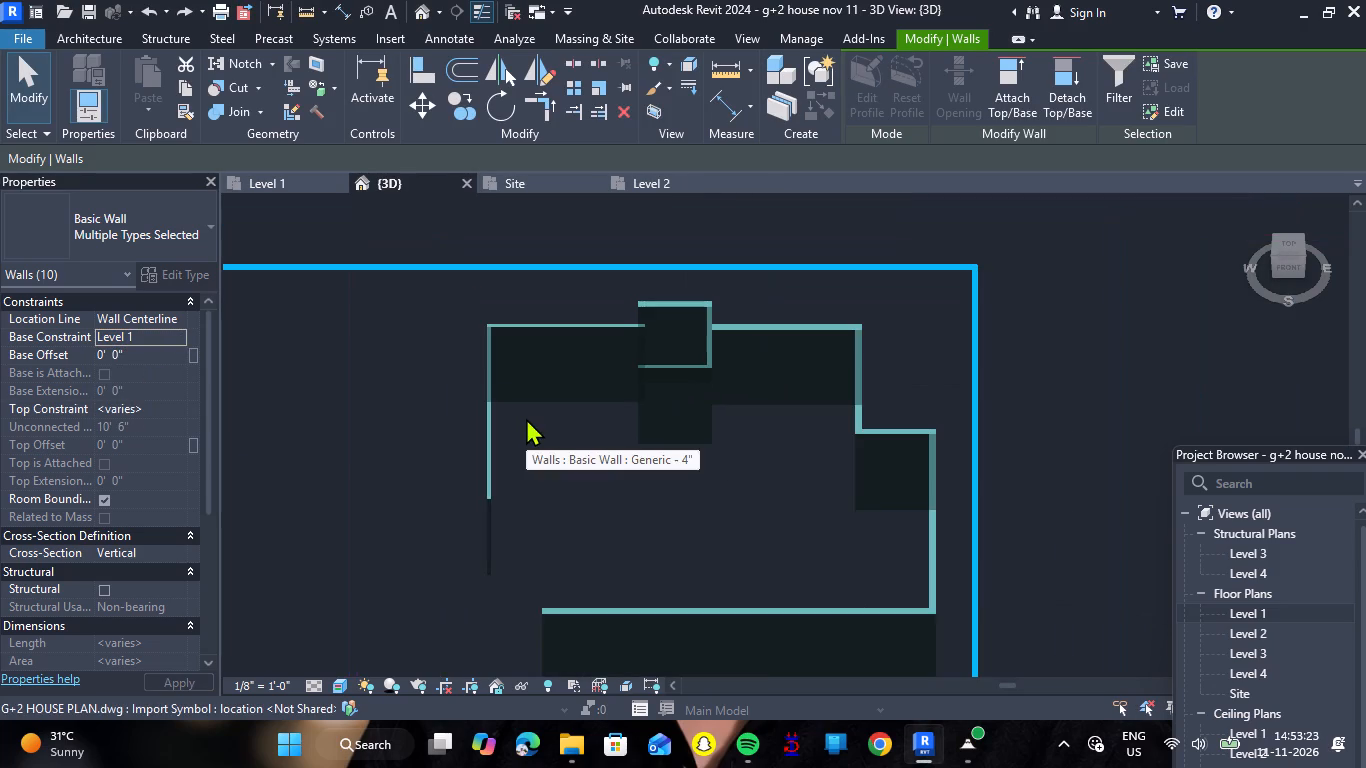
pyautogui.press('Delete')
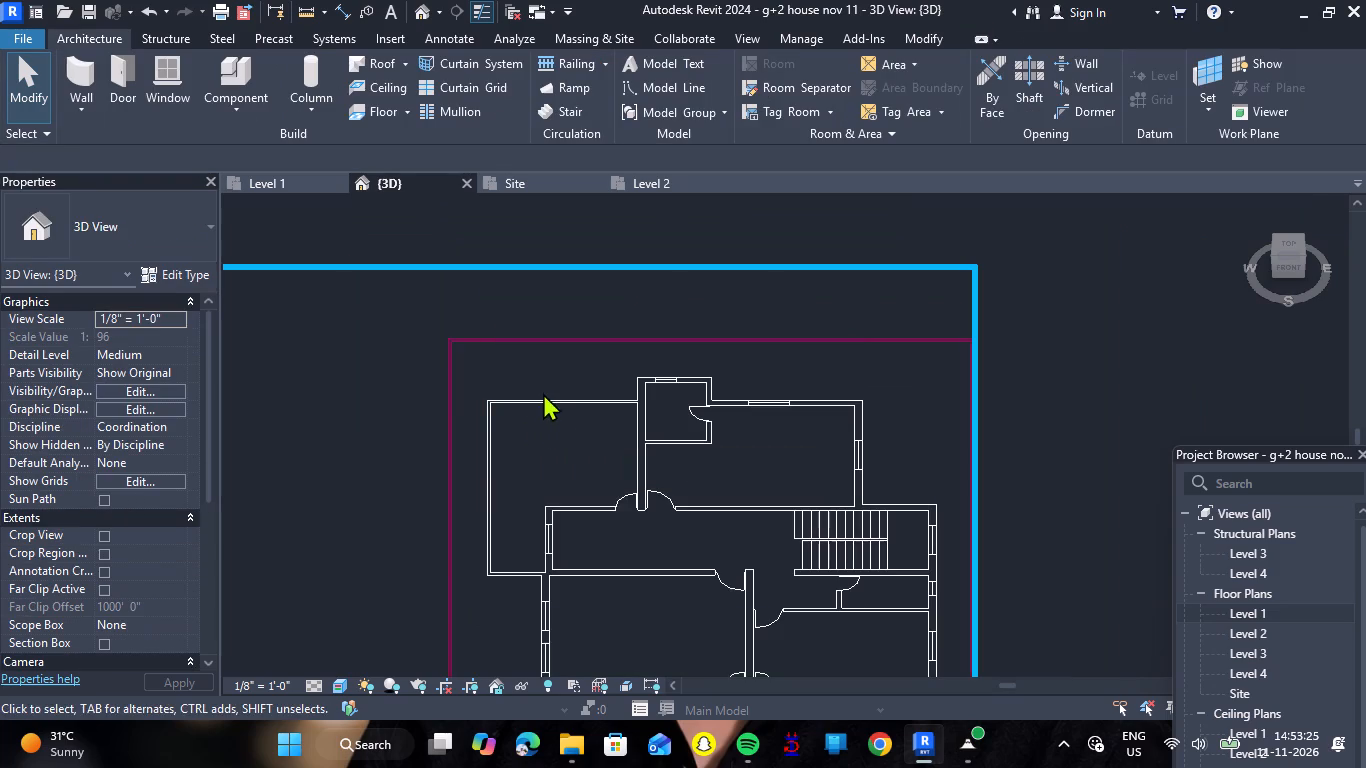
# Compare the Level 2 and Level 1 floor plans, examining where the imported ground-floor and first-floor drawings lie.
pyautogui.click(632, 184)
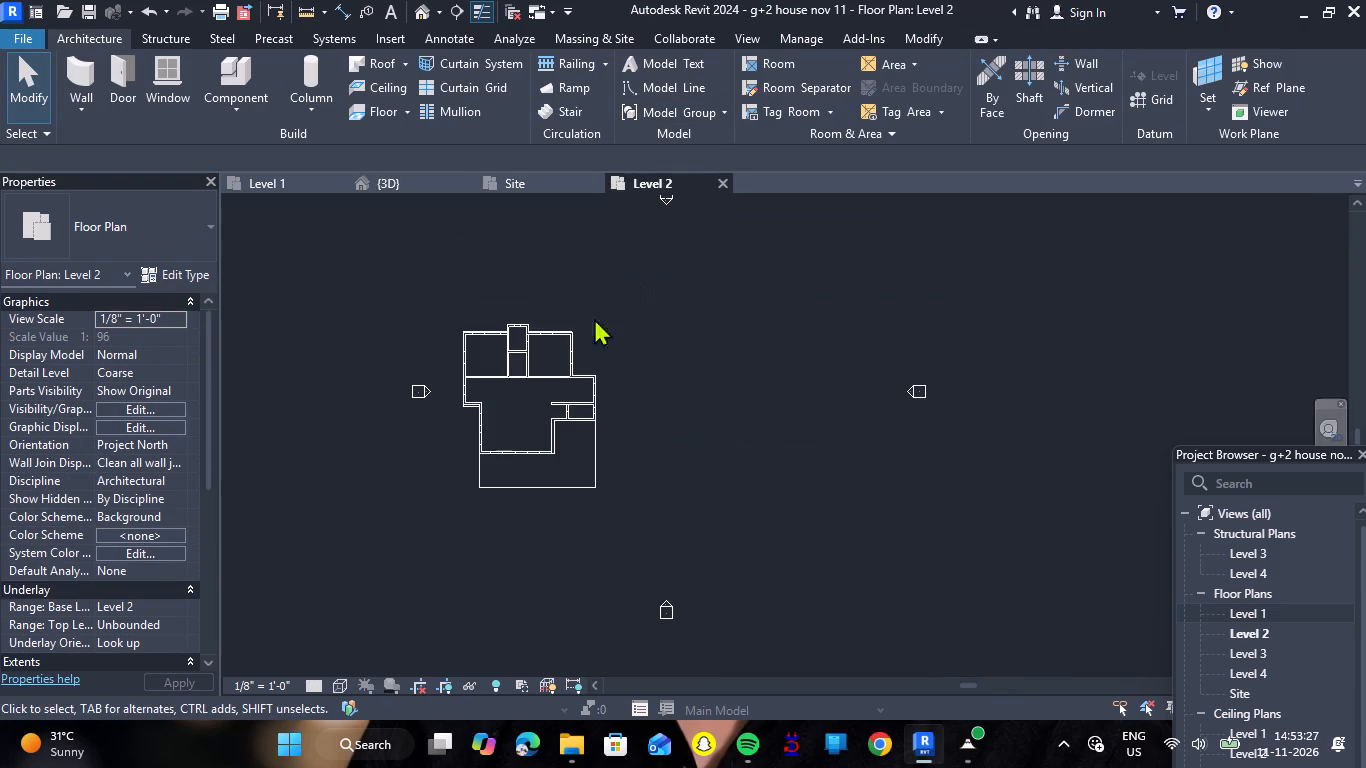
pyautogui.scroll(4, 502, 353)
pyautogui.scroll(-8, 502, 371)
pyautogui.click(301, 185)
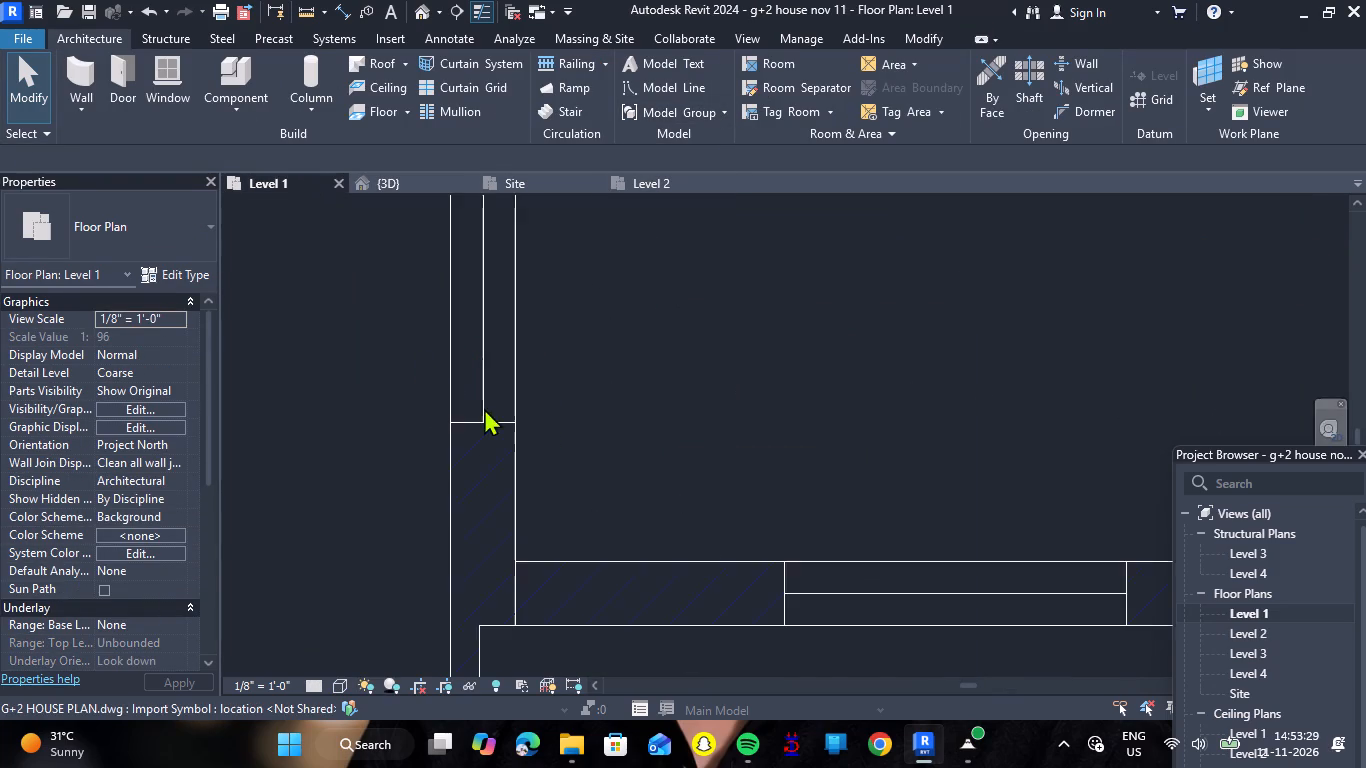
pyautogui.scroll(-15, 484, 408)
pyautogui.scroll(-16, 513, 407)
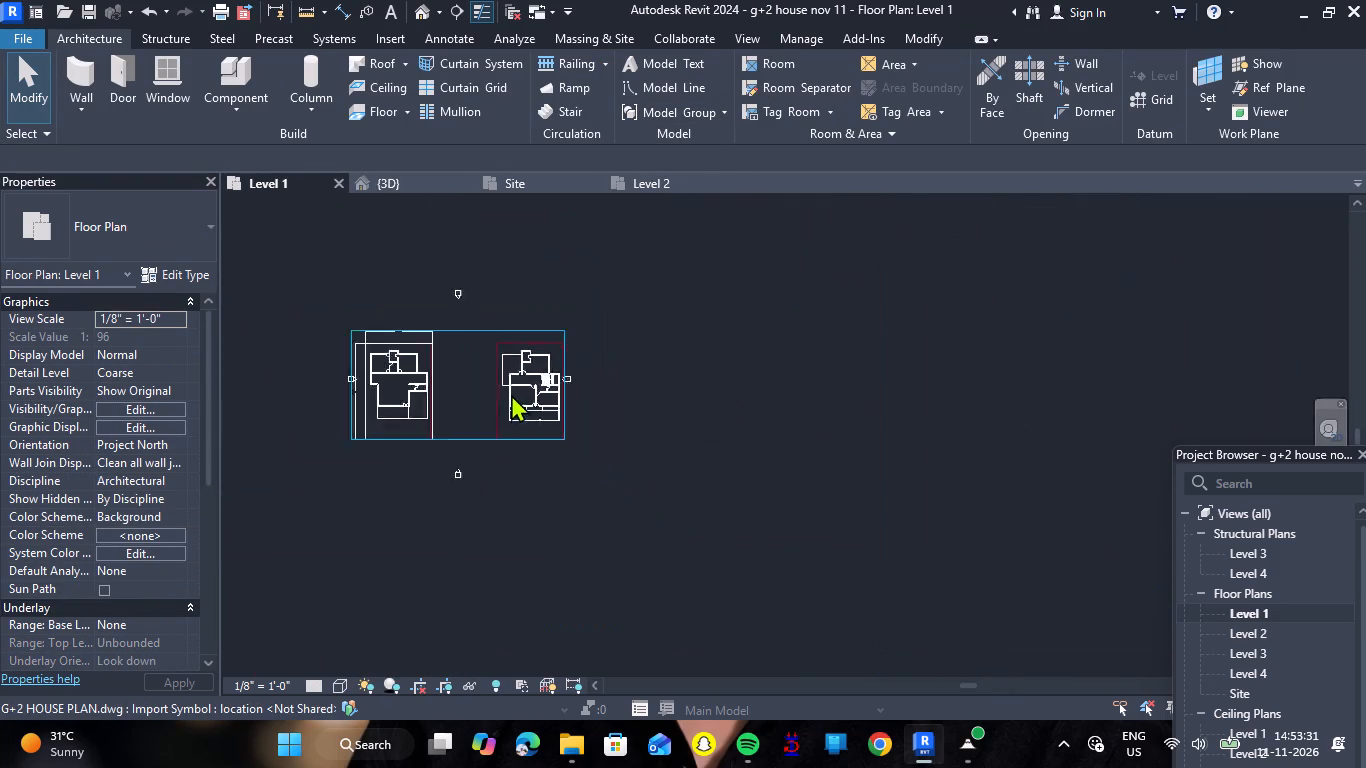
pyautogui.scroll(7, 478, 372)
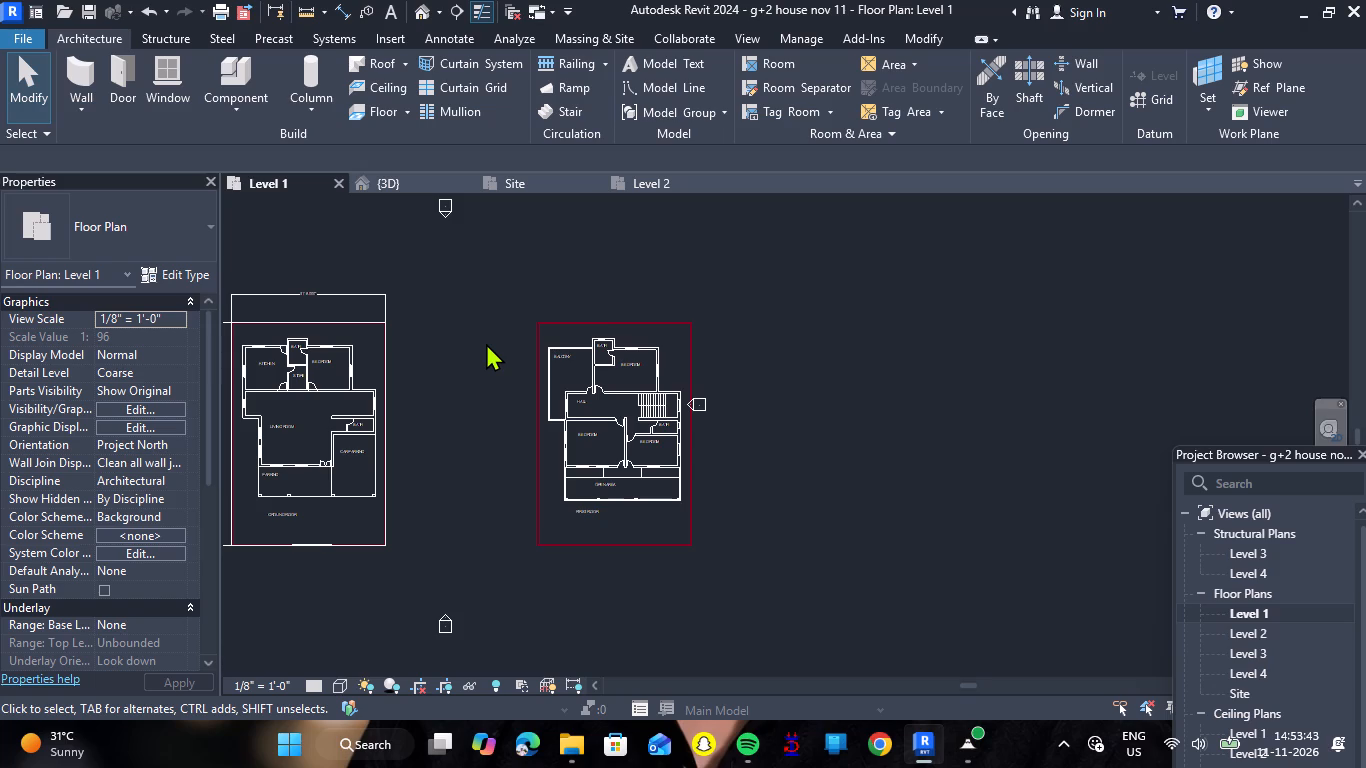
pyautogui.scroll(3, 570, 502)
pyautogui.scroll(-7, 585, 461)
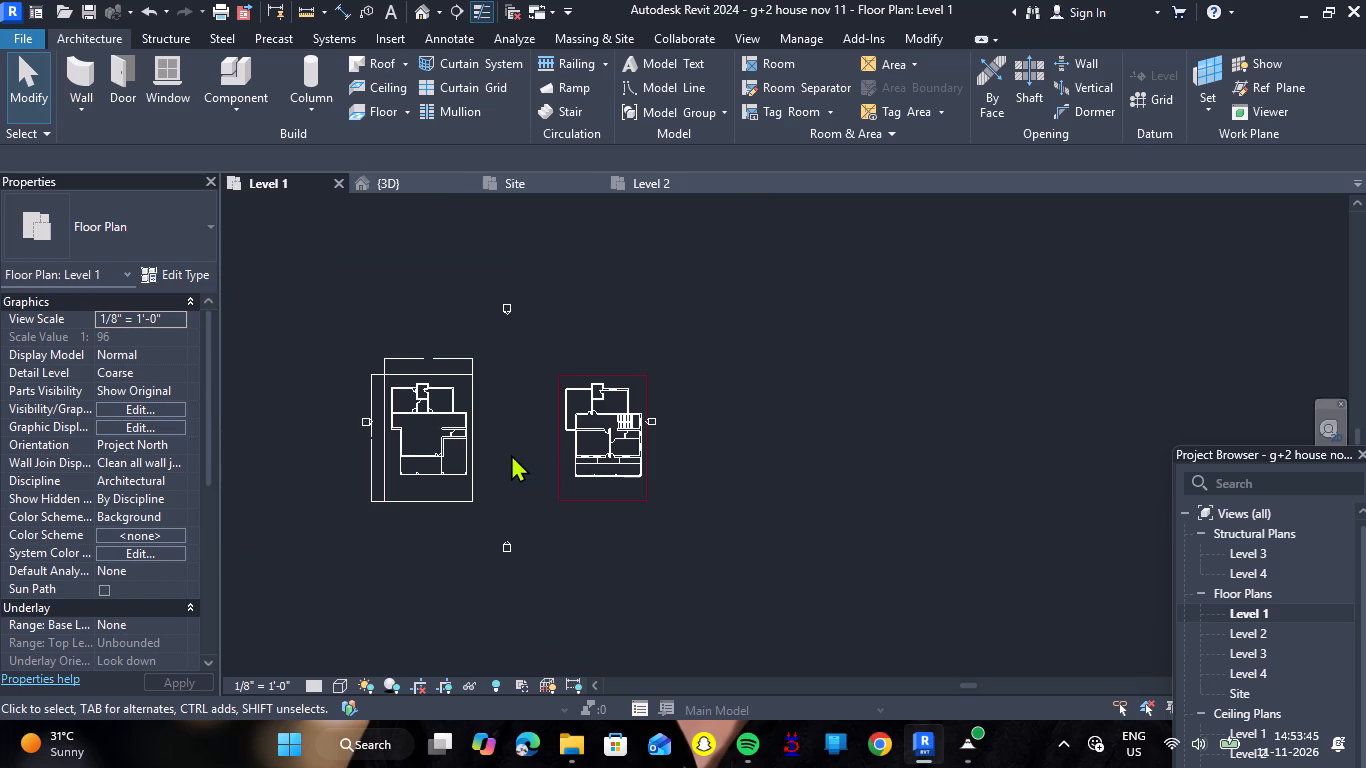
# Temporarily hide the modelled ground-floor elements within the ground-floor site boundary in the Level 1 plan.
pyautogui.scroll(6, 350, 360)
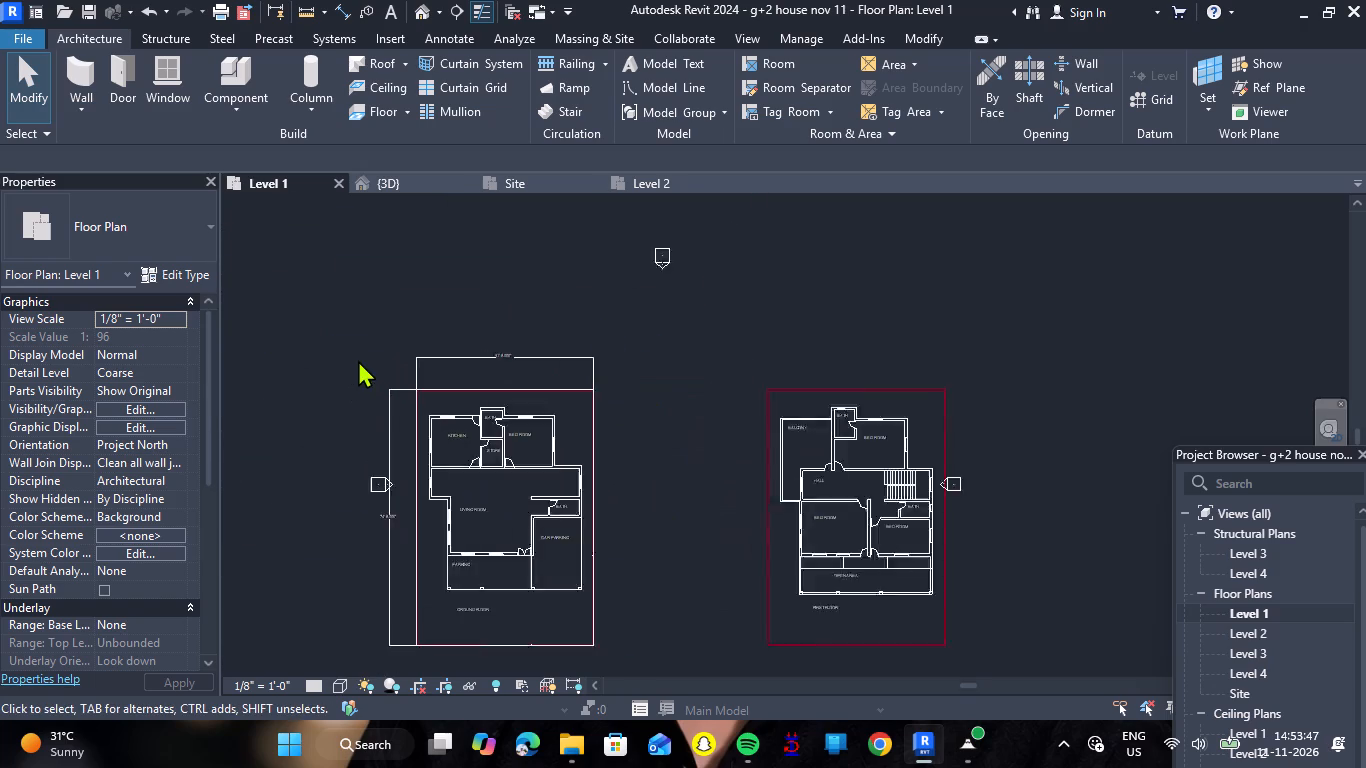
pyautogui.scroll(-4, 413, 423)
pyautogui.scroll(4, 379, 622)
pyautogui.scroll(1, 259, 459)
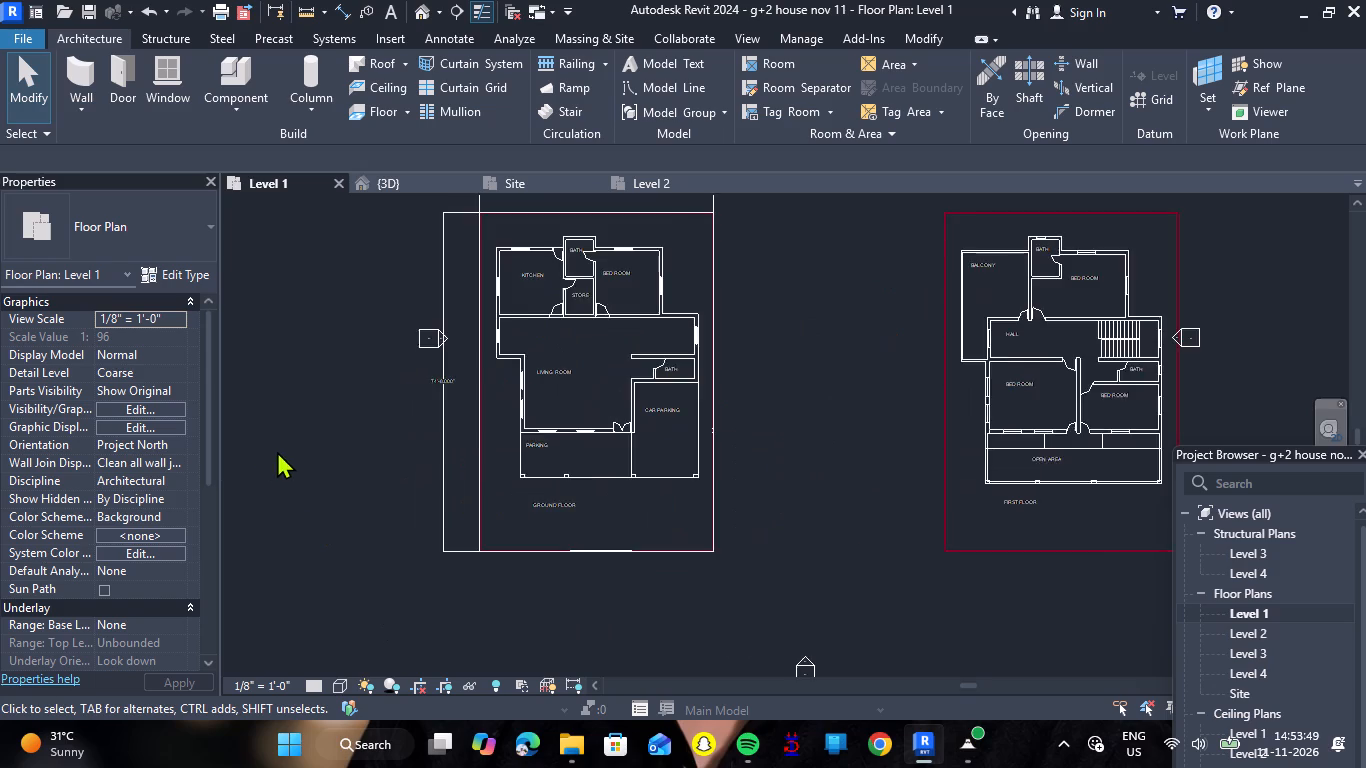
pyautogui.scroll(-3, 277, 451)
pyautogui.scroll(2, 290, 332)
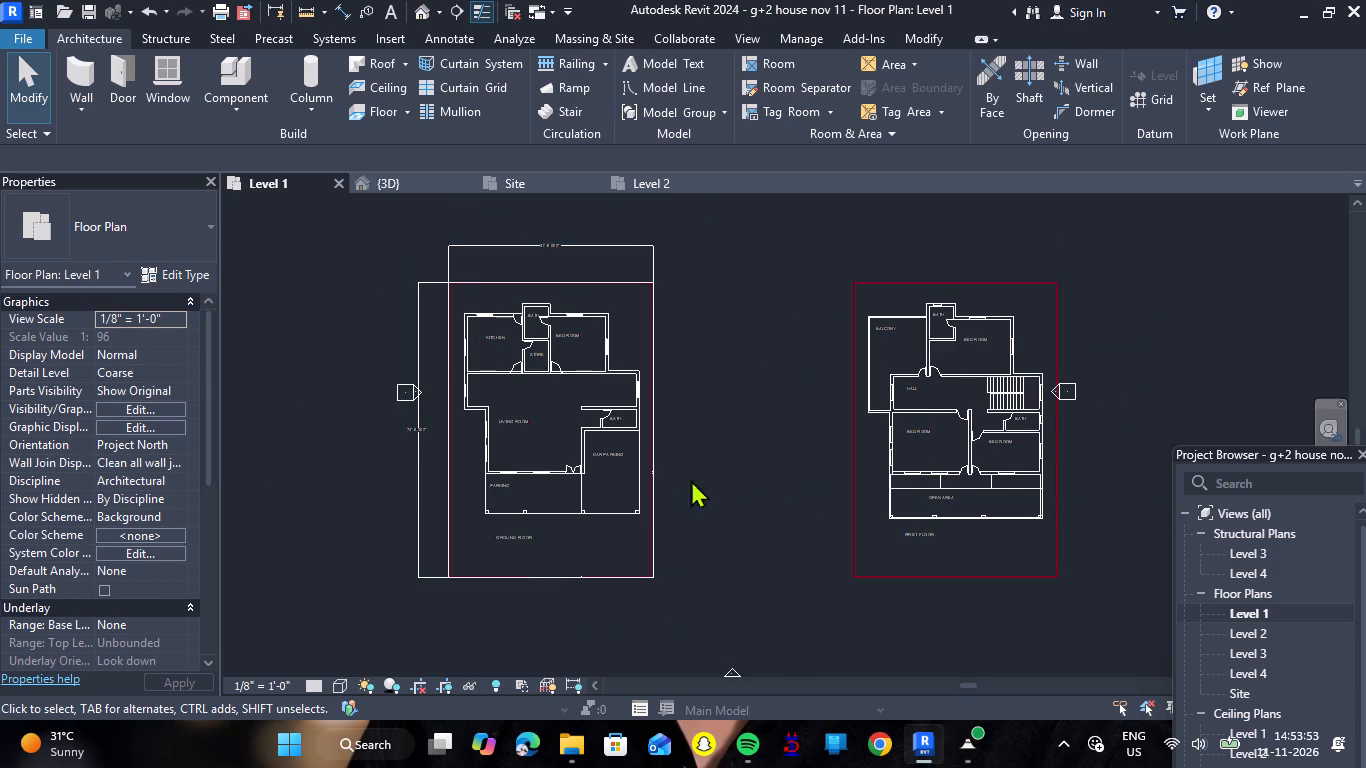
pyautogui.moveTo(633, 524); pyautogui.dragTo(464, 296)
pyautogui.click(464, 296)
pyautogui.moveTo(460, 300); pyautogui.dragTo(644, 562)
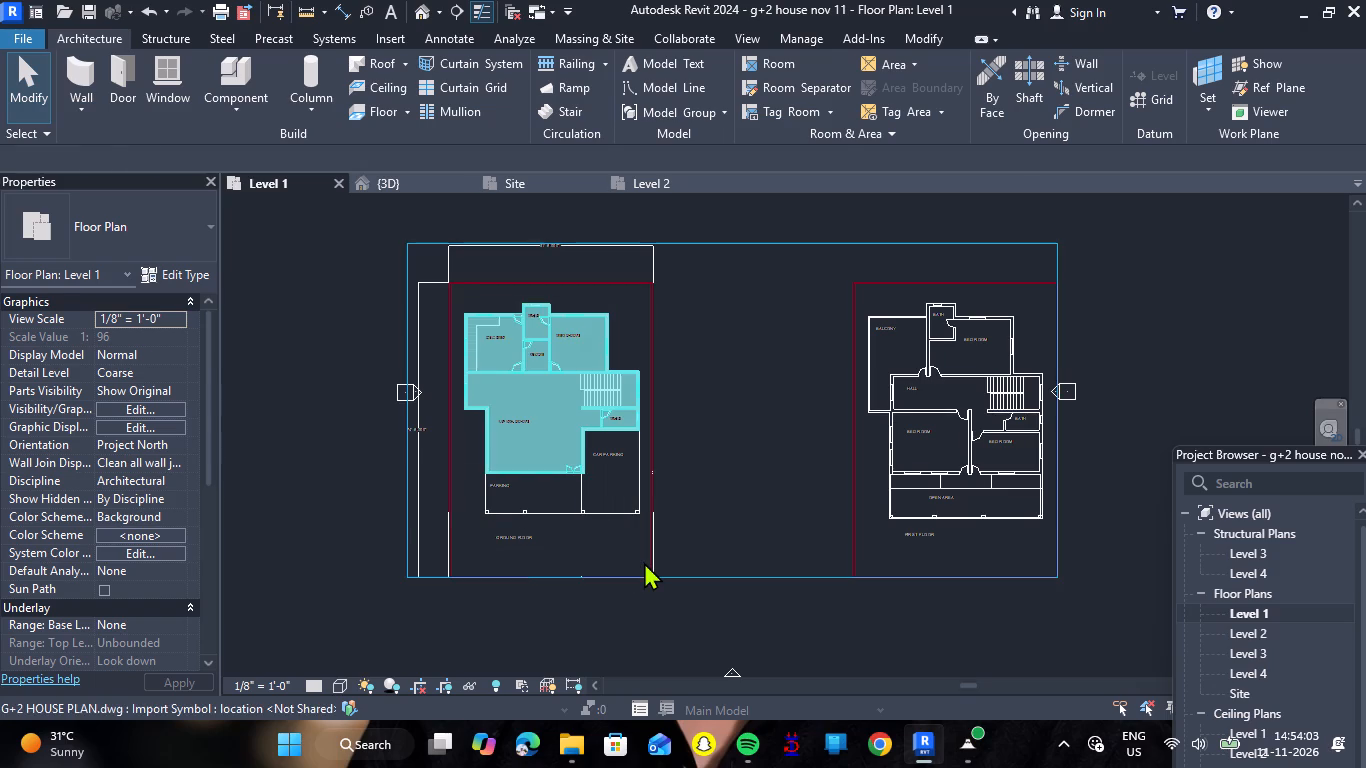
pyautogui.write('hh')
# Move the imported G+2 HOUSE PLAN.dwg about 100' horizontally, bringing the first-floor drawing's upper-left site corner onto the ground-floor site's matching corner.
pyautogui.scroll(-2, 731, 604)
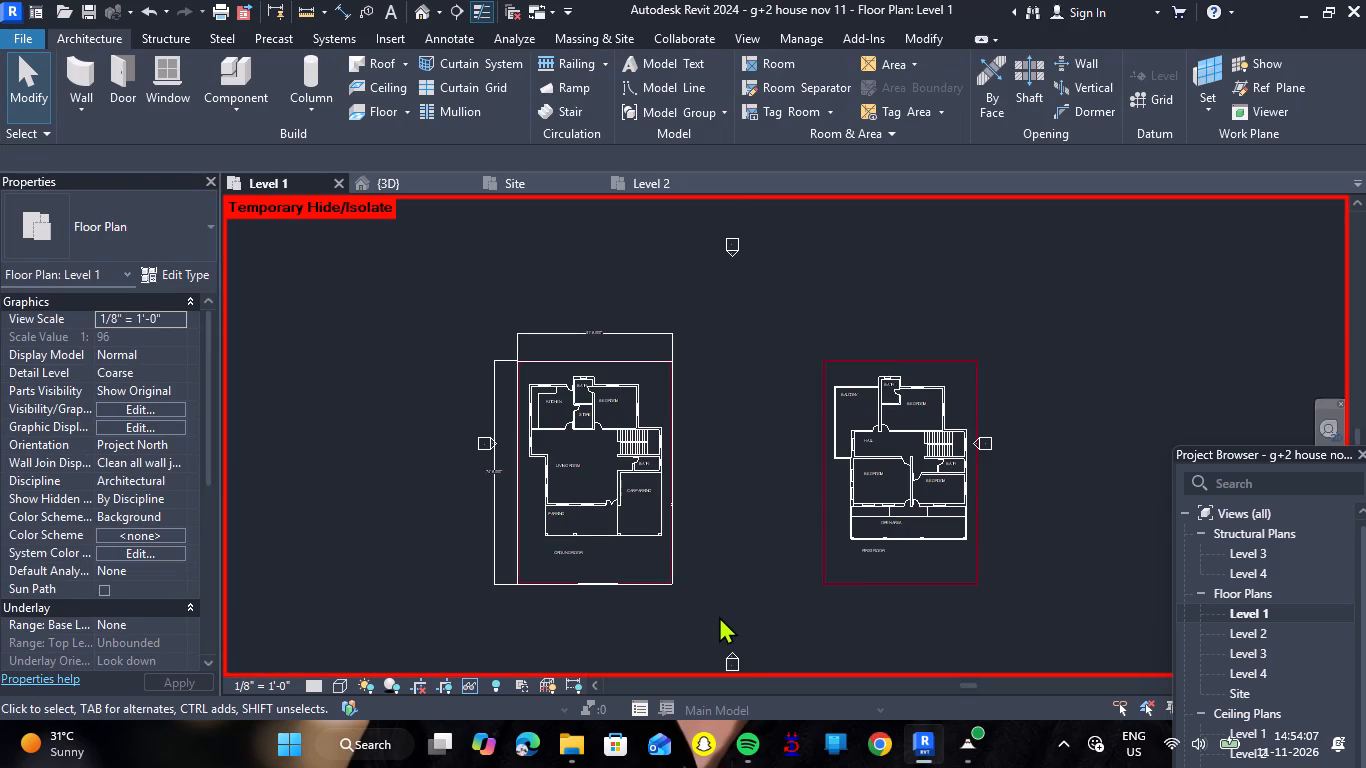
pyautogui.click(665, 565)
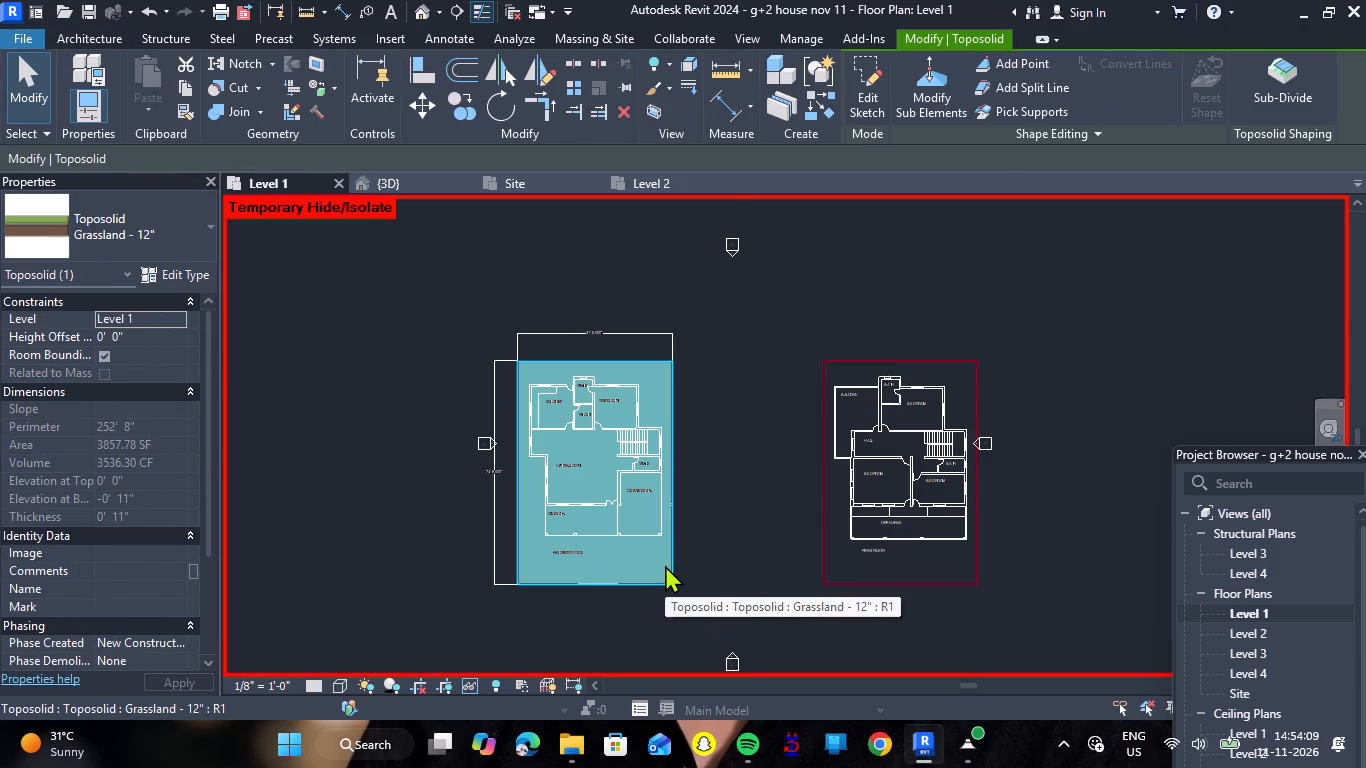
pyautogui.press('Escape')
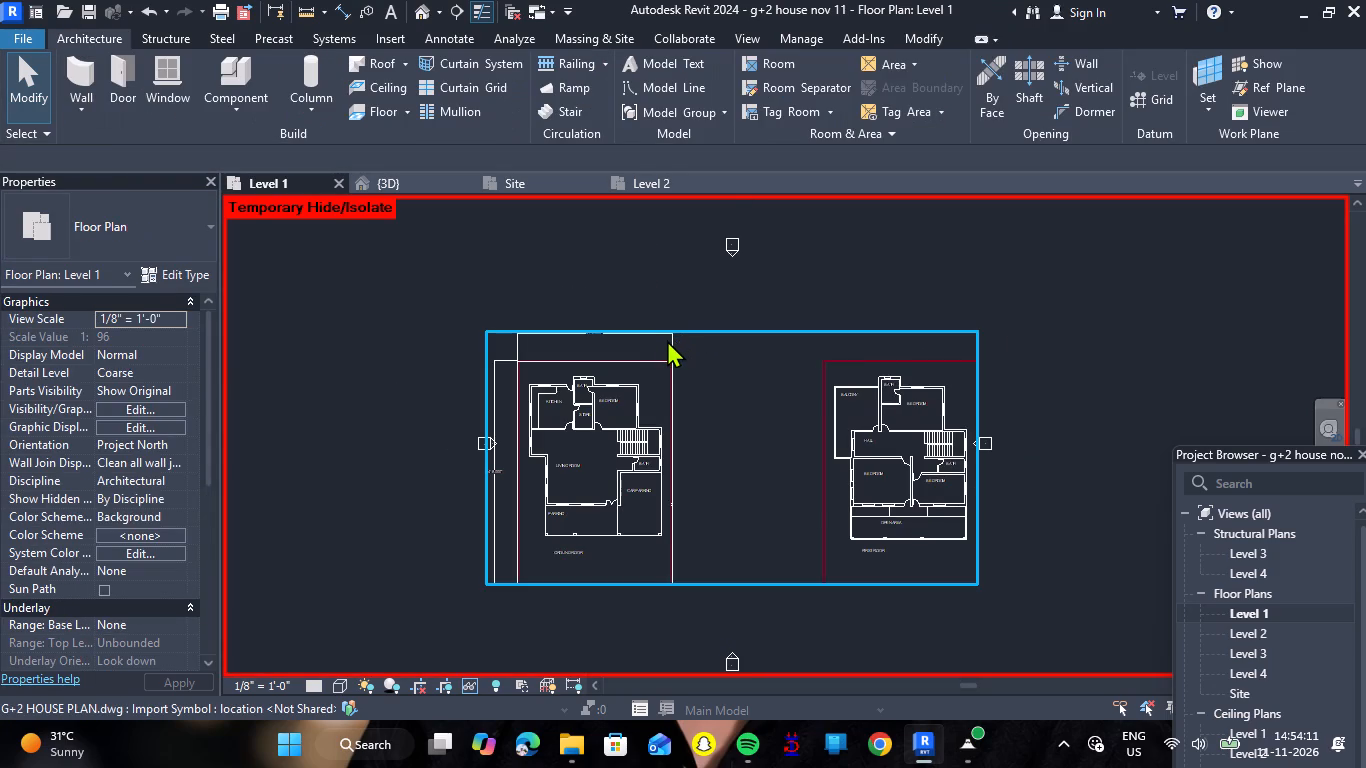
pyautogui.click(667, 340)
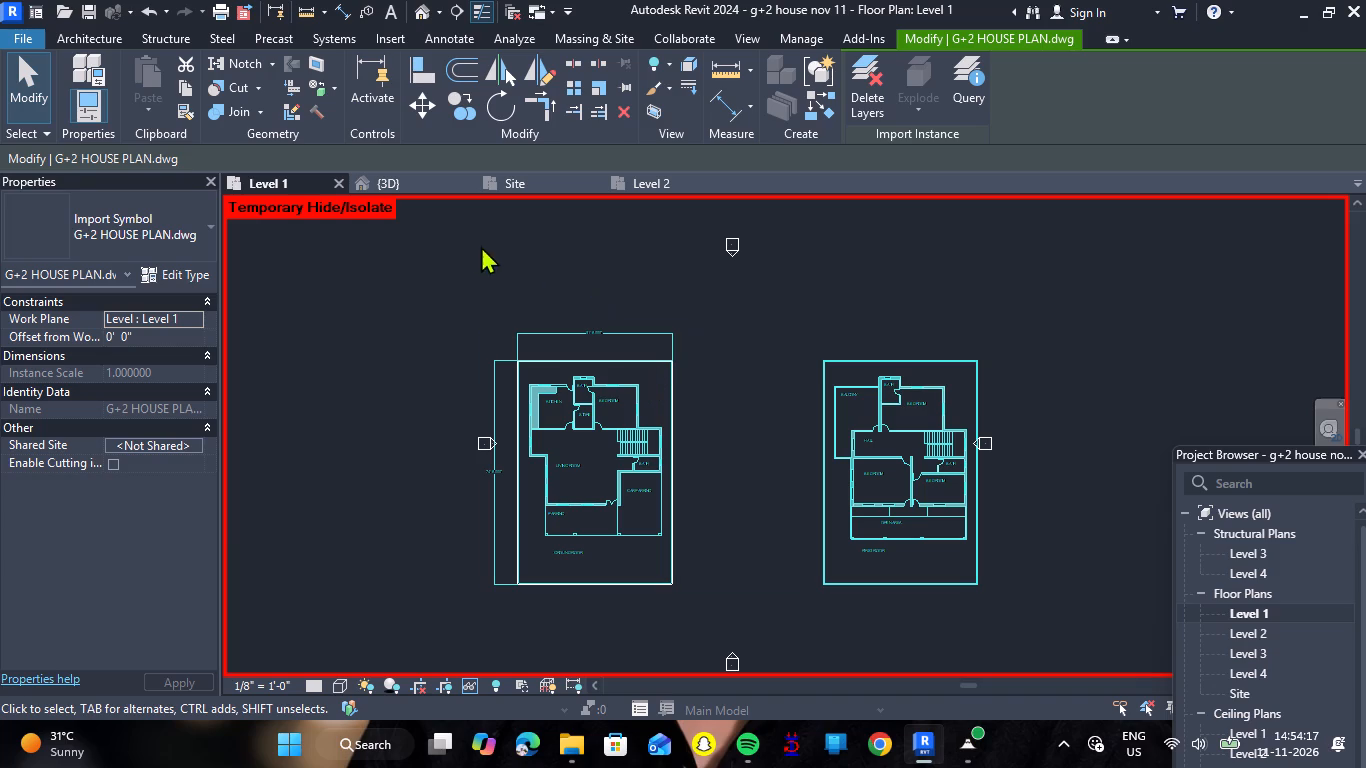
pyautogui.click(407, 111)
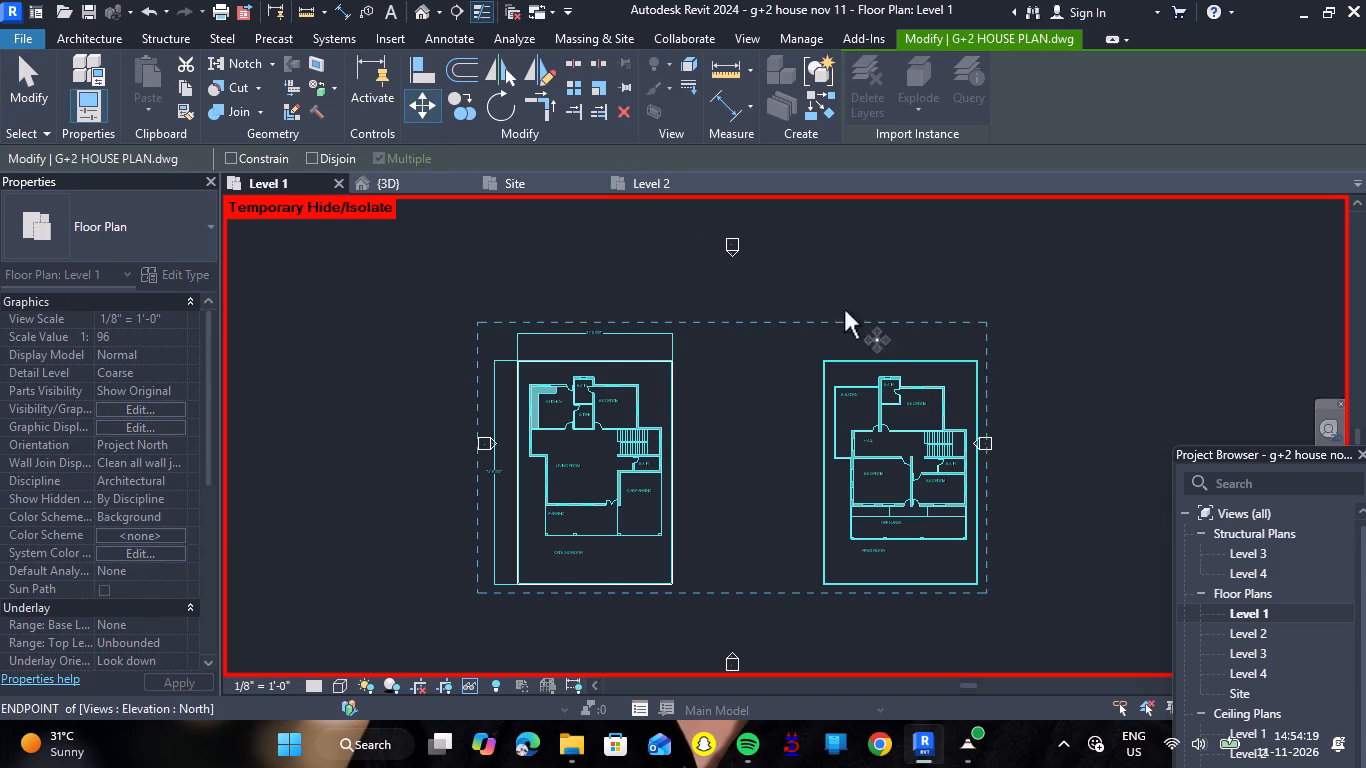
pyautogui.click(823, 360)
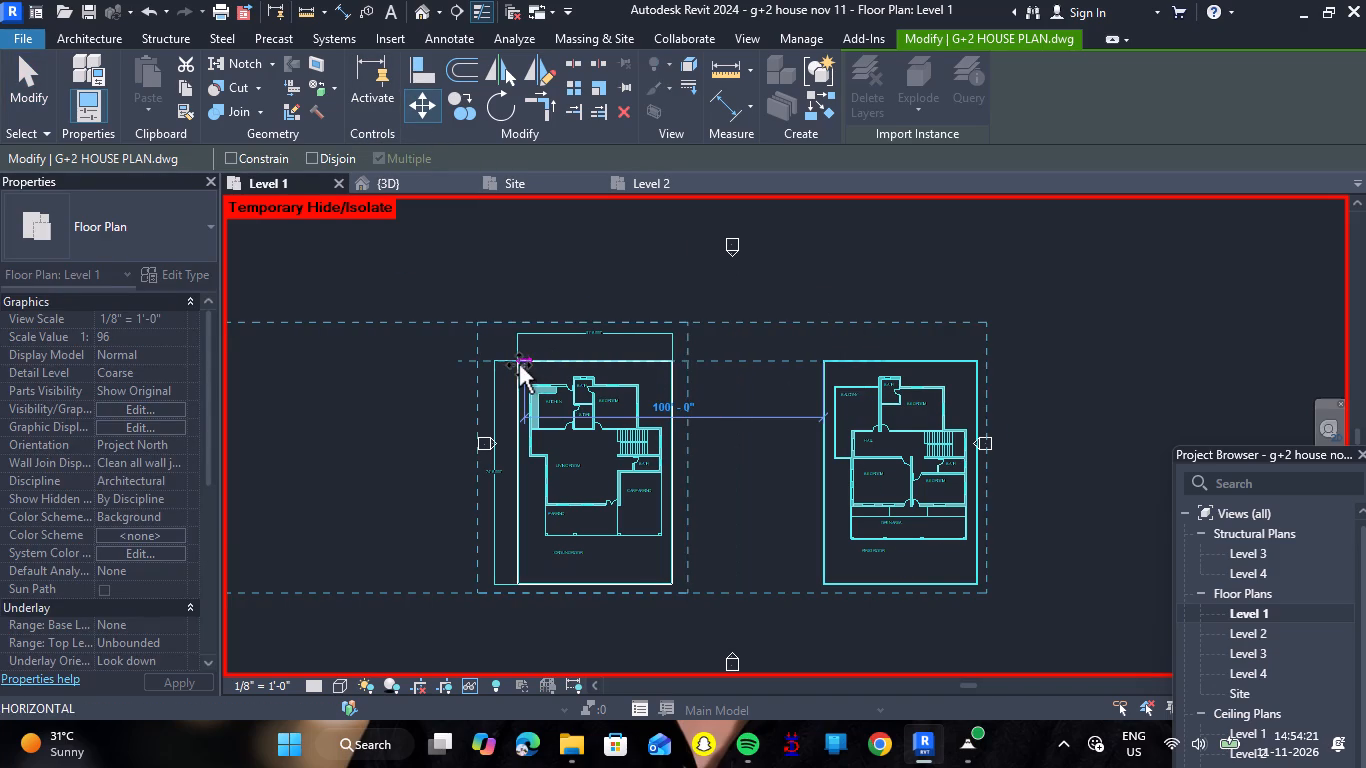
pyautogui.click(519, 365)
# Nudge the imported drawing horizontally to line up the first-floor site boundary with the toposolid's edges.
pyautogui.scroll(4, 560, 419)
pyautogui.press('Left')
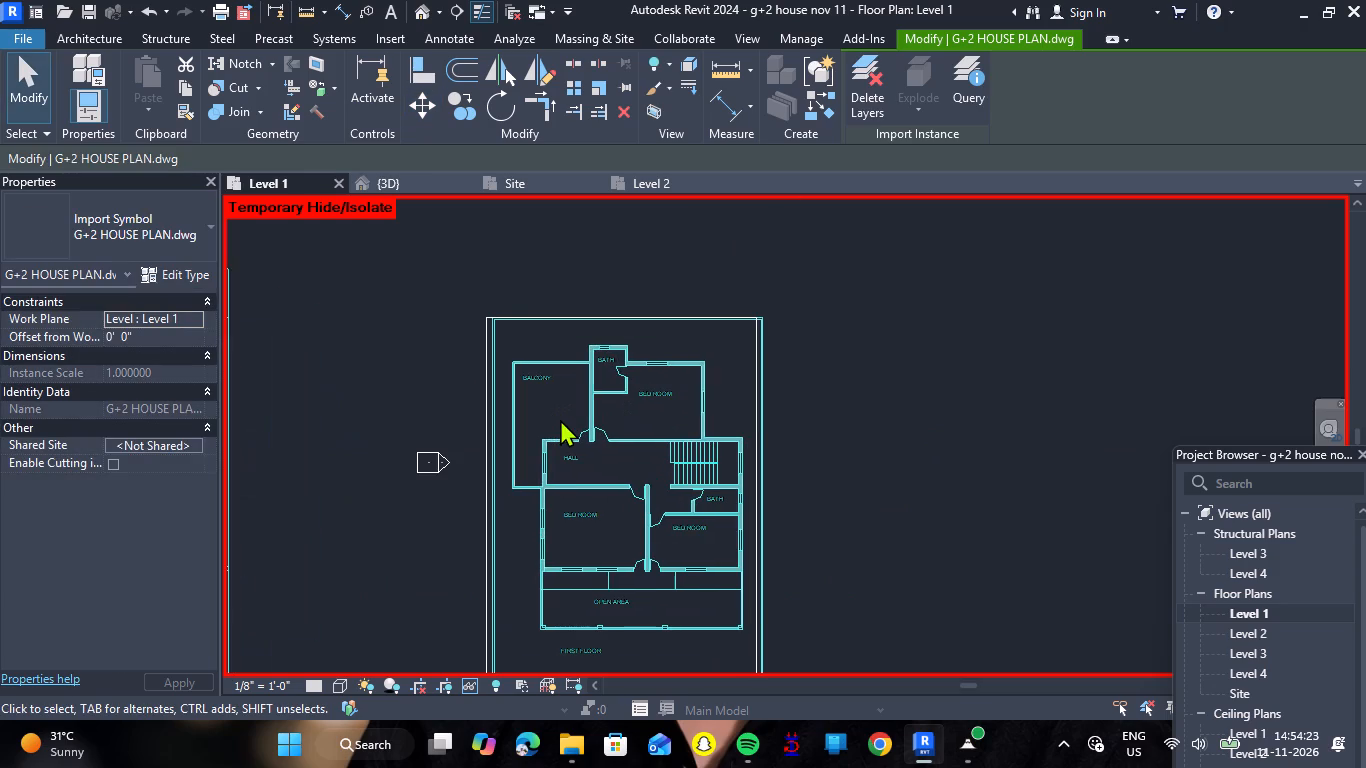
pyautogui.press('Left')
pyautogui.press('Left')
pyautogui.press('Right')
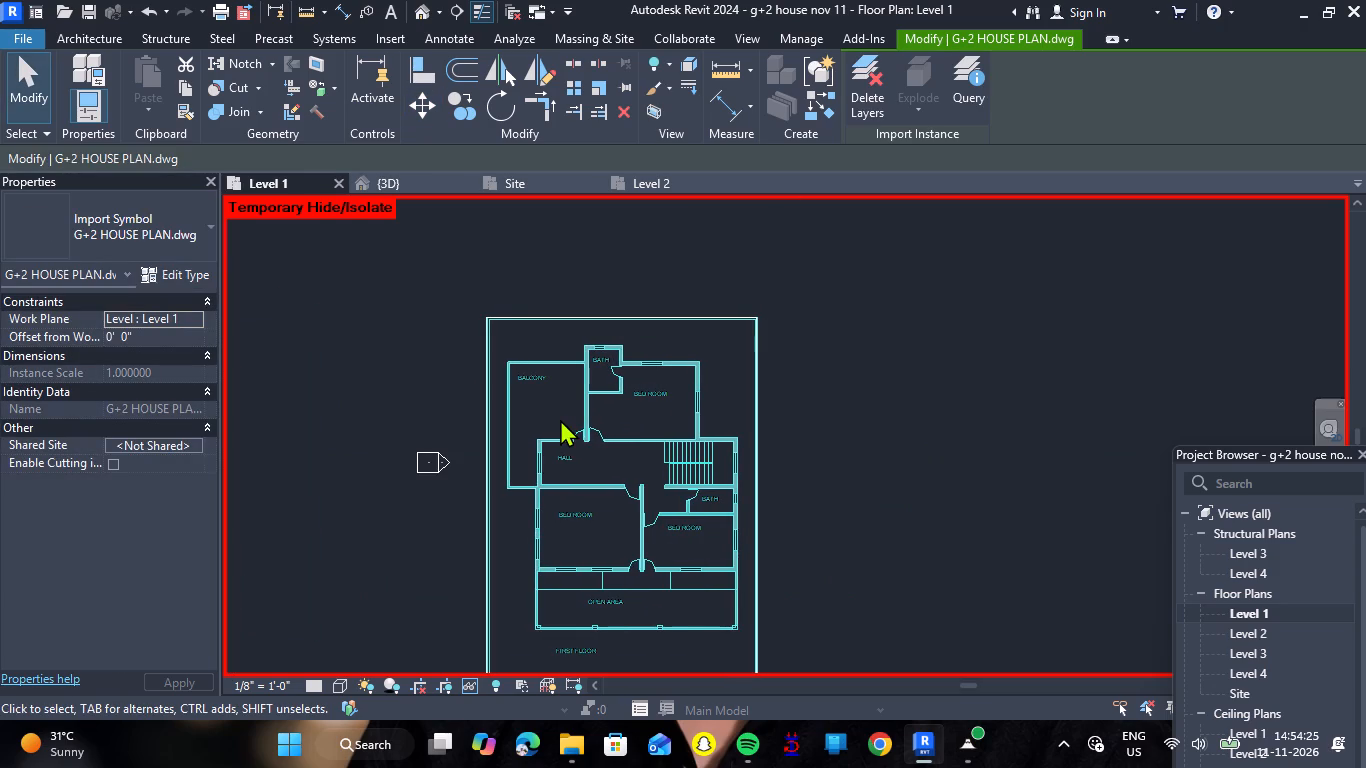
pyautogui.scroll(5, 558, 420)
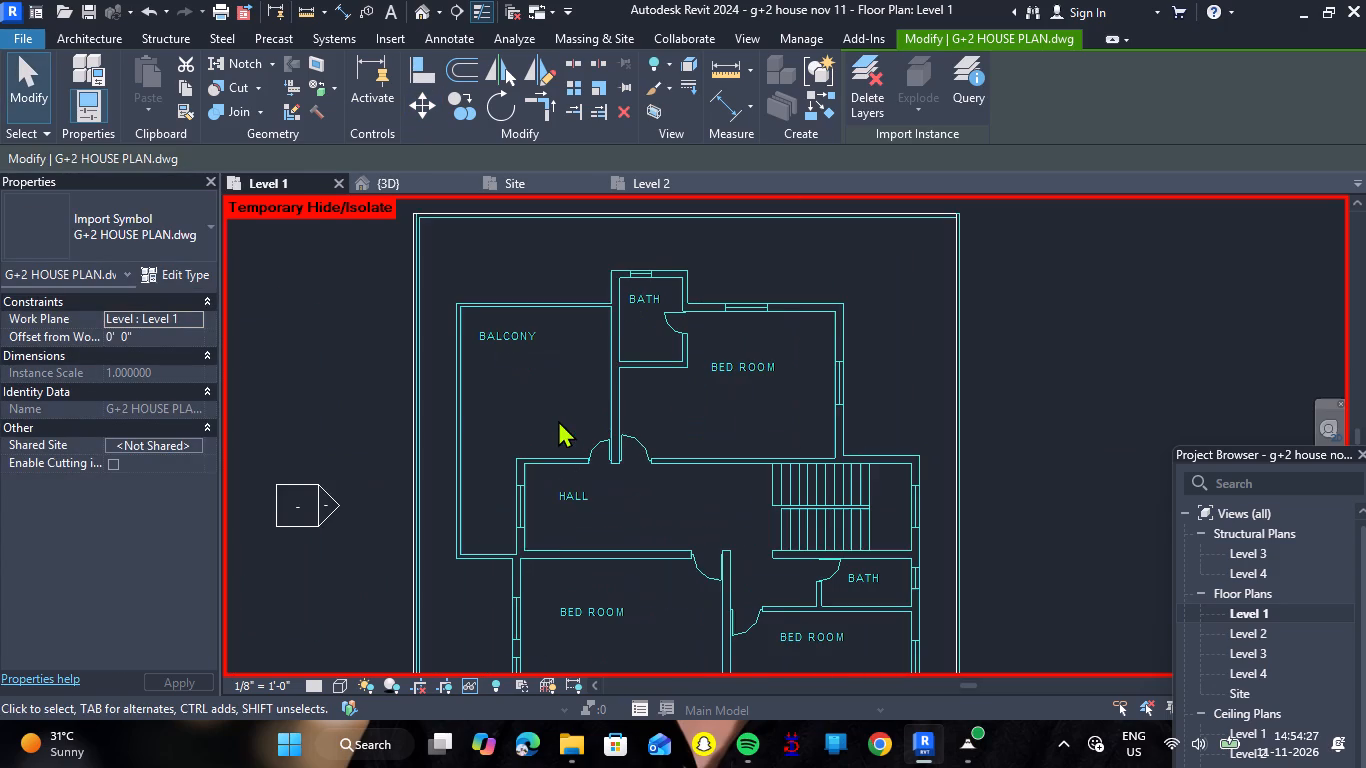
pyautogui.press('Escape')
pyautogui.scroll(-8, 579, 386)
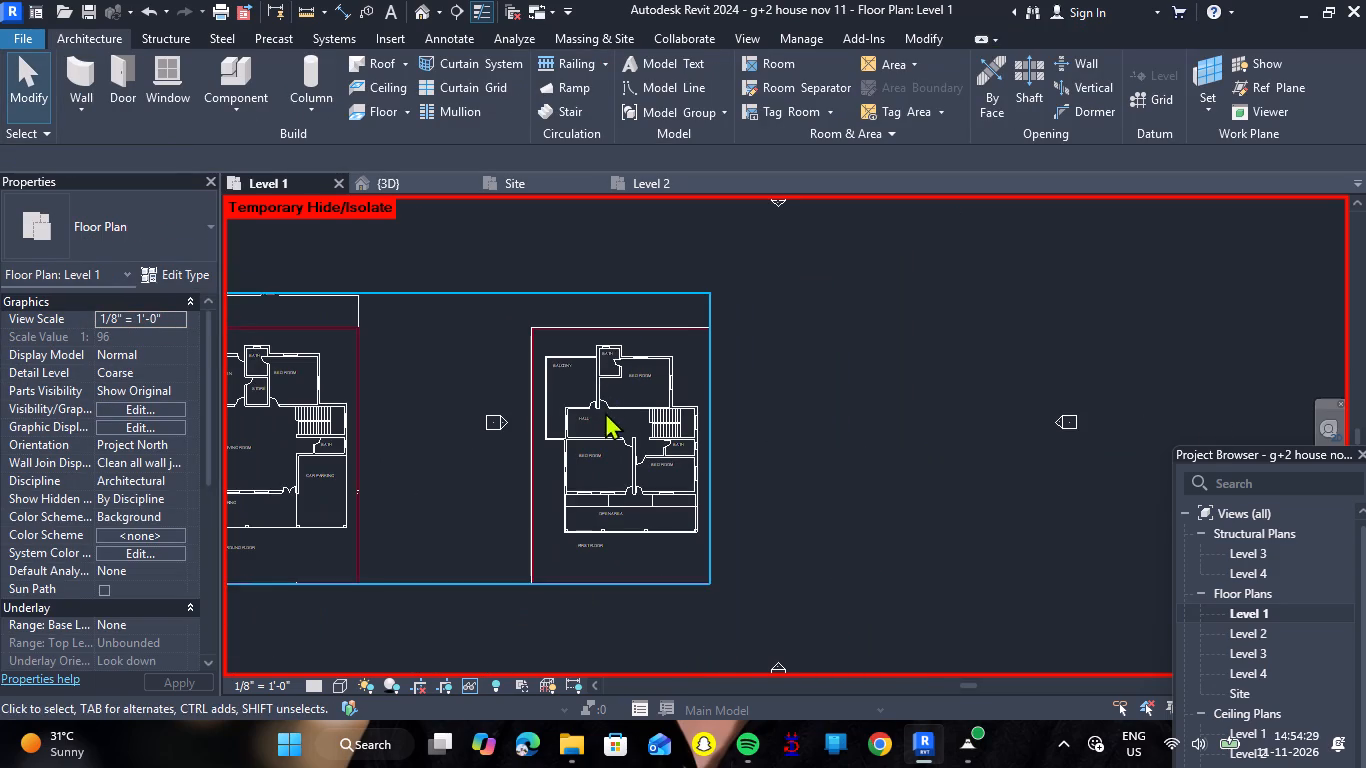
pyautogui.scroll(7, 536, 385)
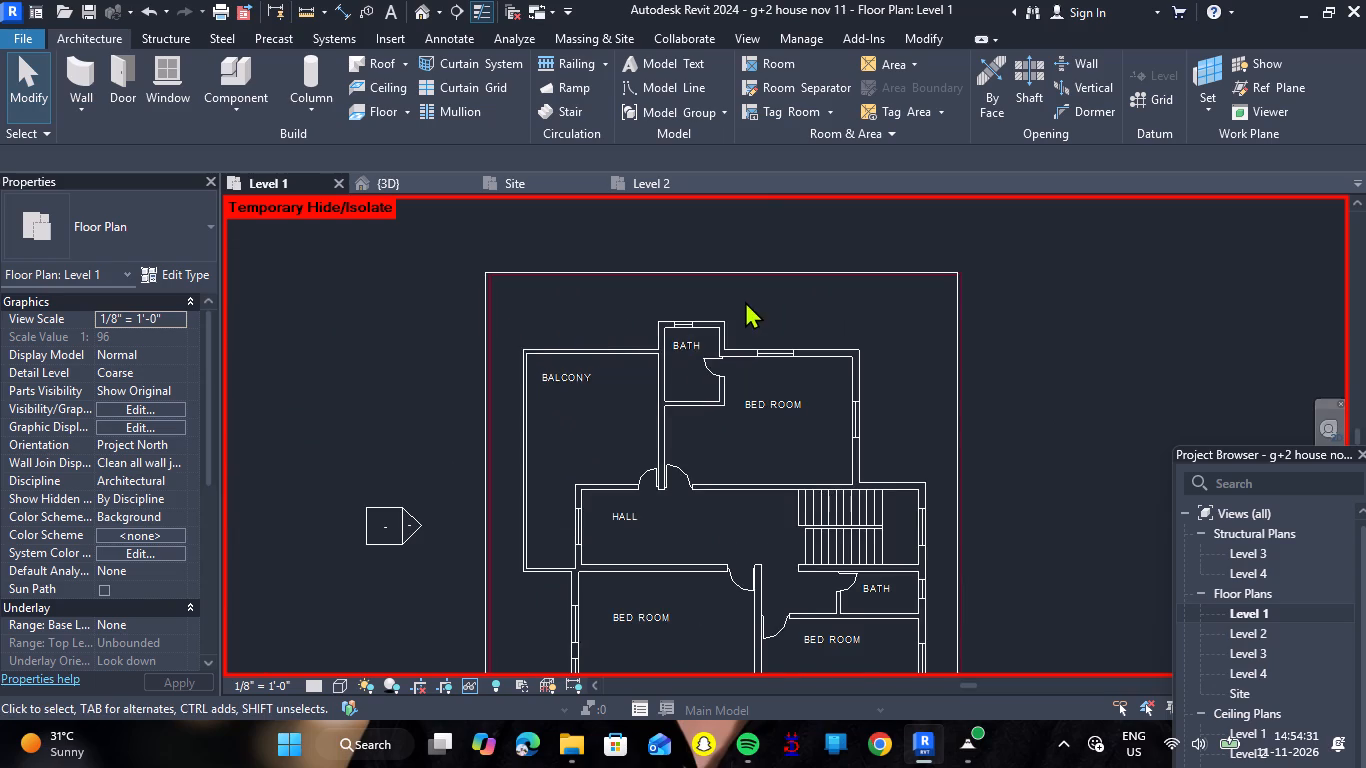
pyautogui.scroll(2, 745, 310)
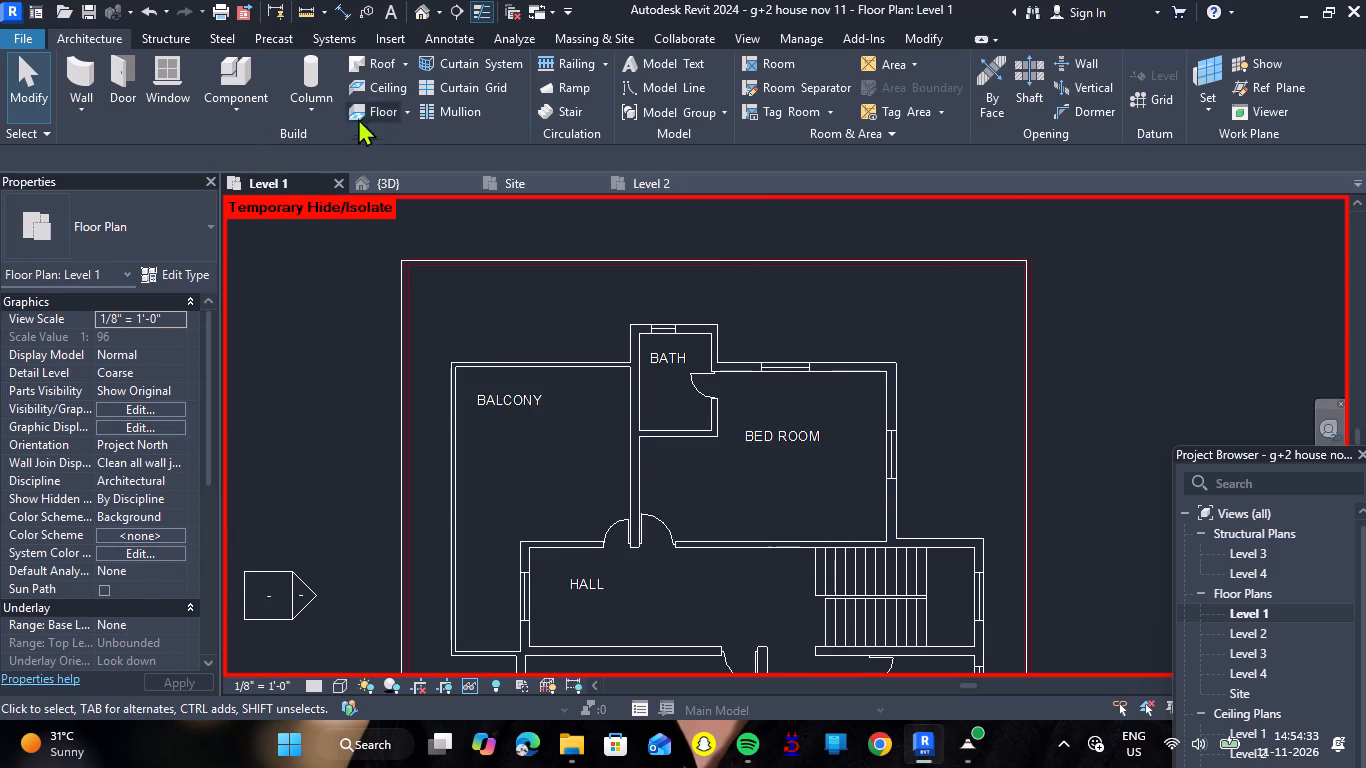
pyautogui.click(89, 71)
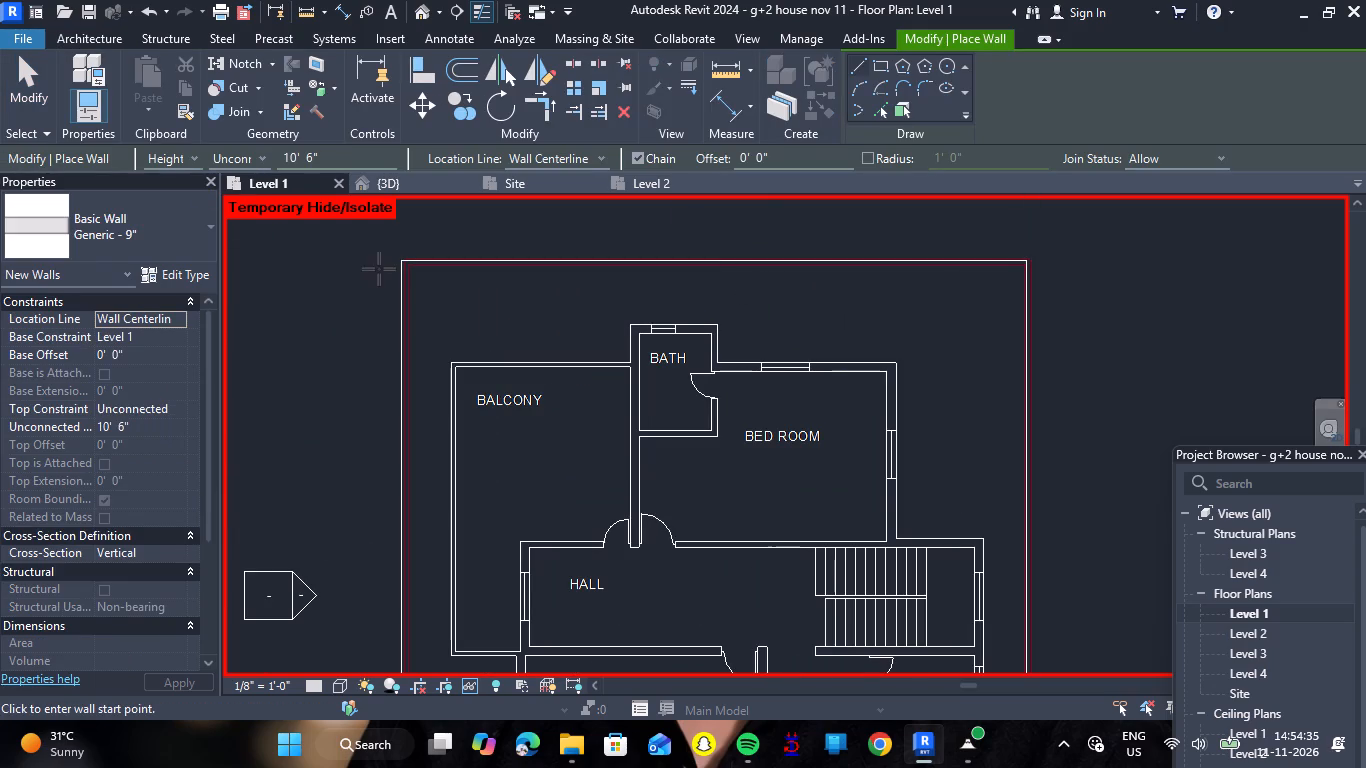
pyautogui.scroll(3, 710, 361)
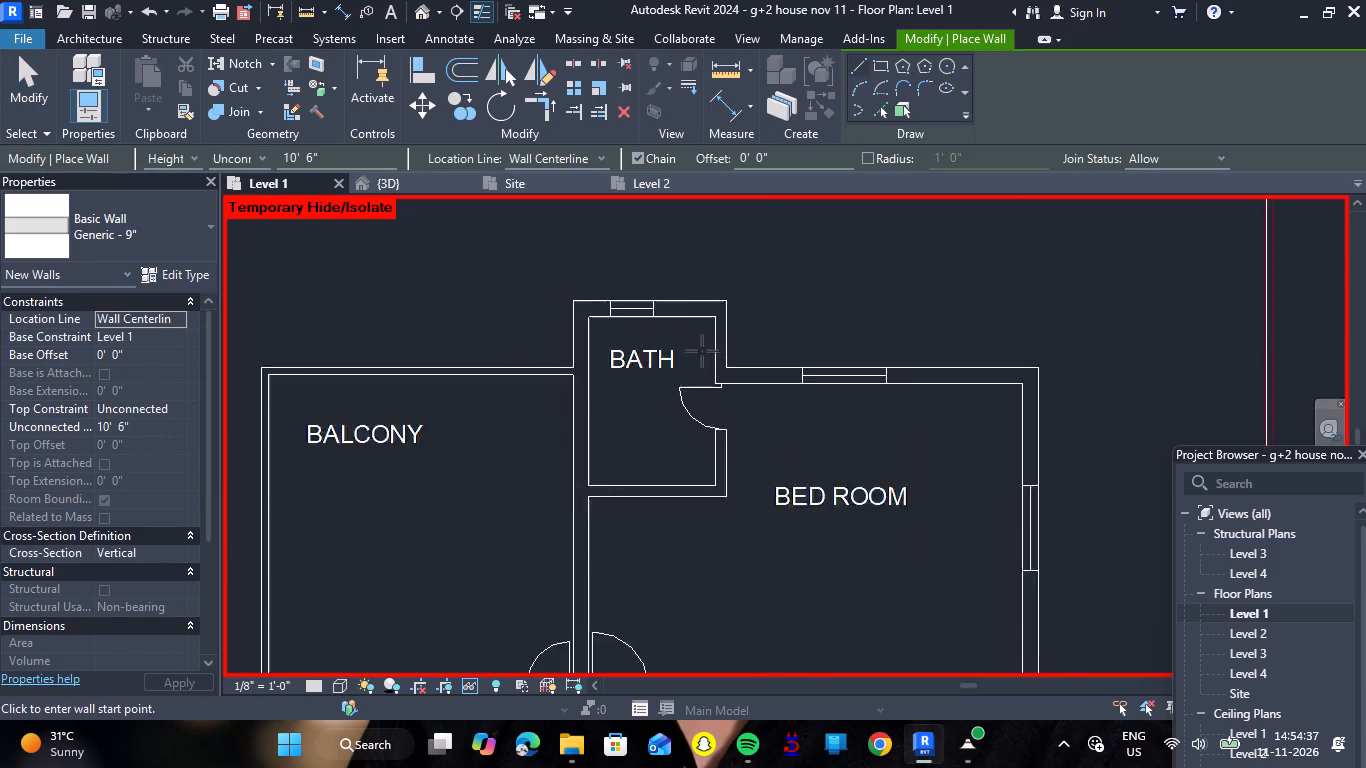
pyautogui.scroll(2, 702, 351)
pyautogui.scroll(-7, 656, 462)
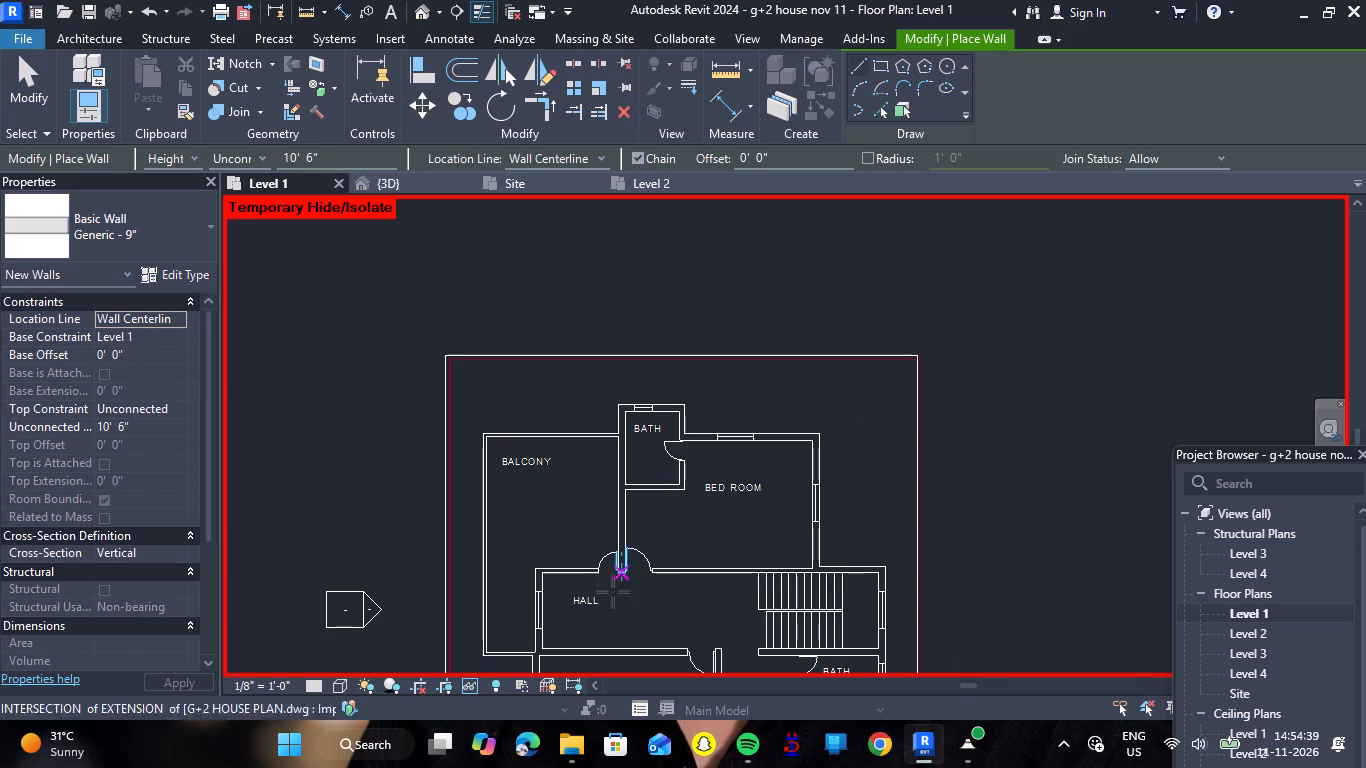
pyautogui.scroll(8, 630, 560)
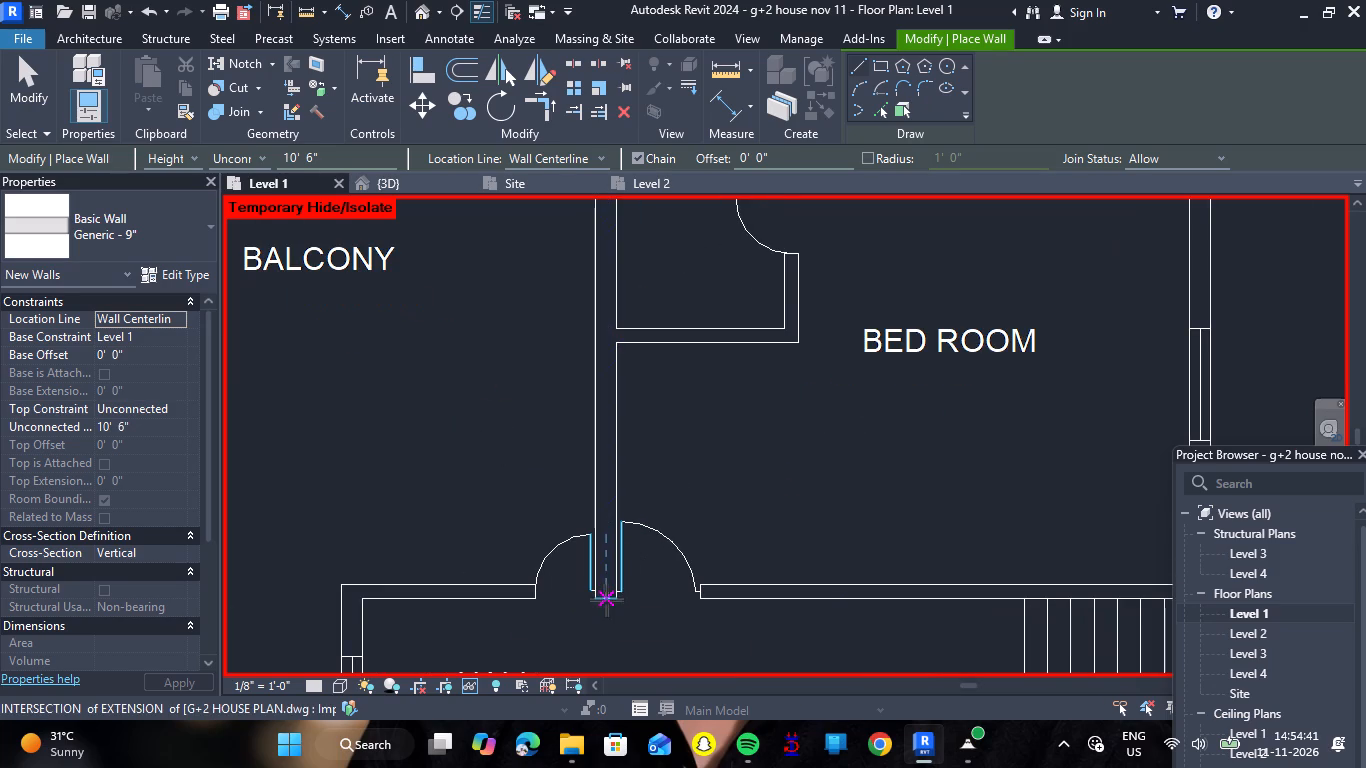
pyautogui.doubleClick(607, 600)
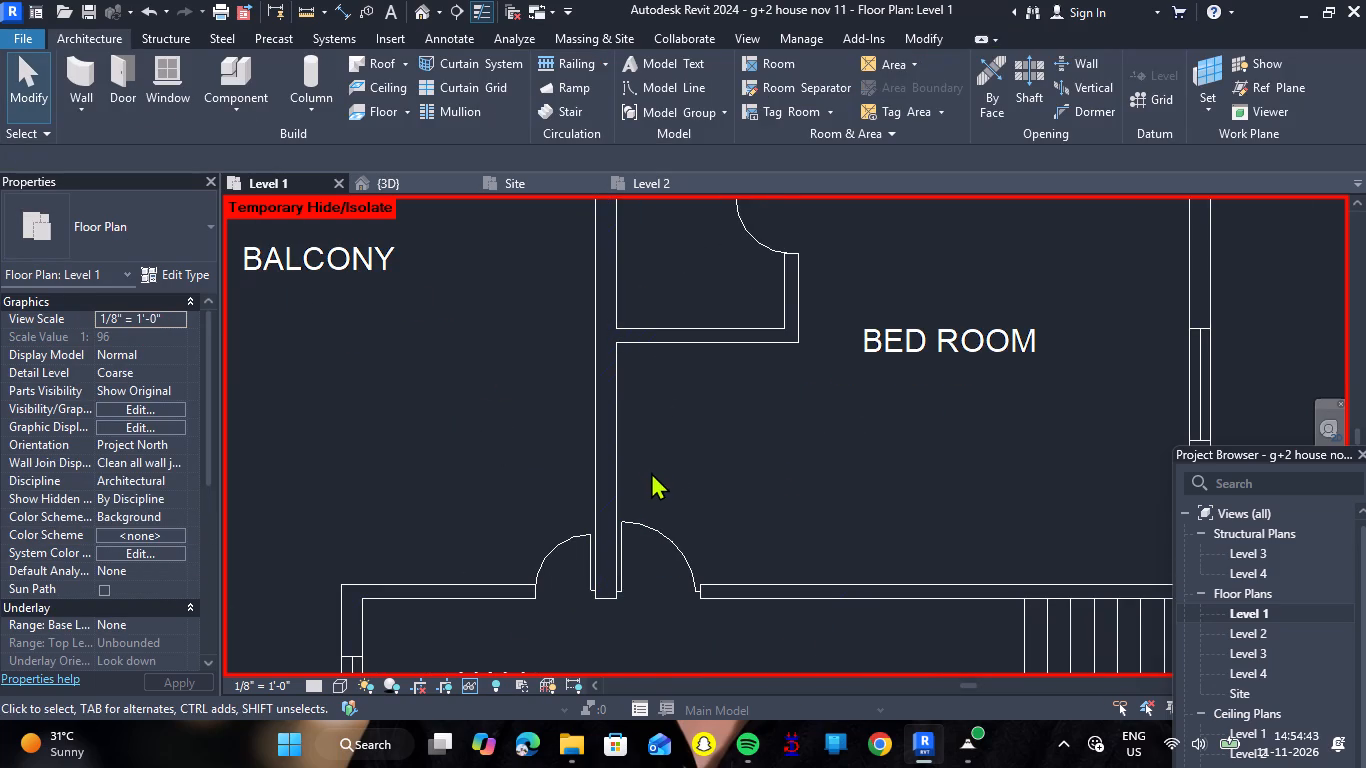
# Draw a Generic - 9" wall about 18' 5" long, centred on the plan's wall from the hall doors to the bath's outer corner.
pyautogui.scroll(-8, 654, 472)
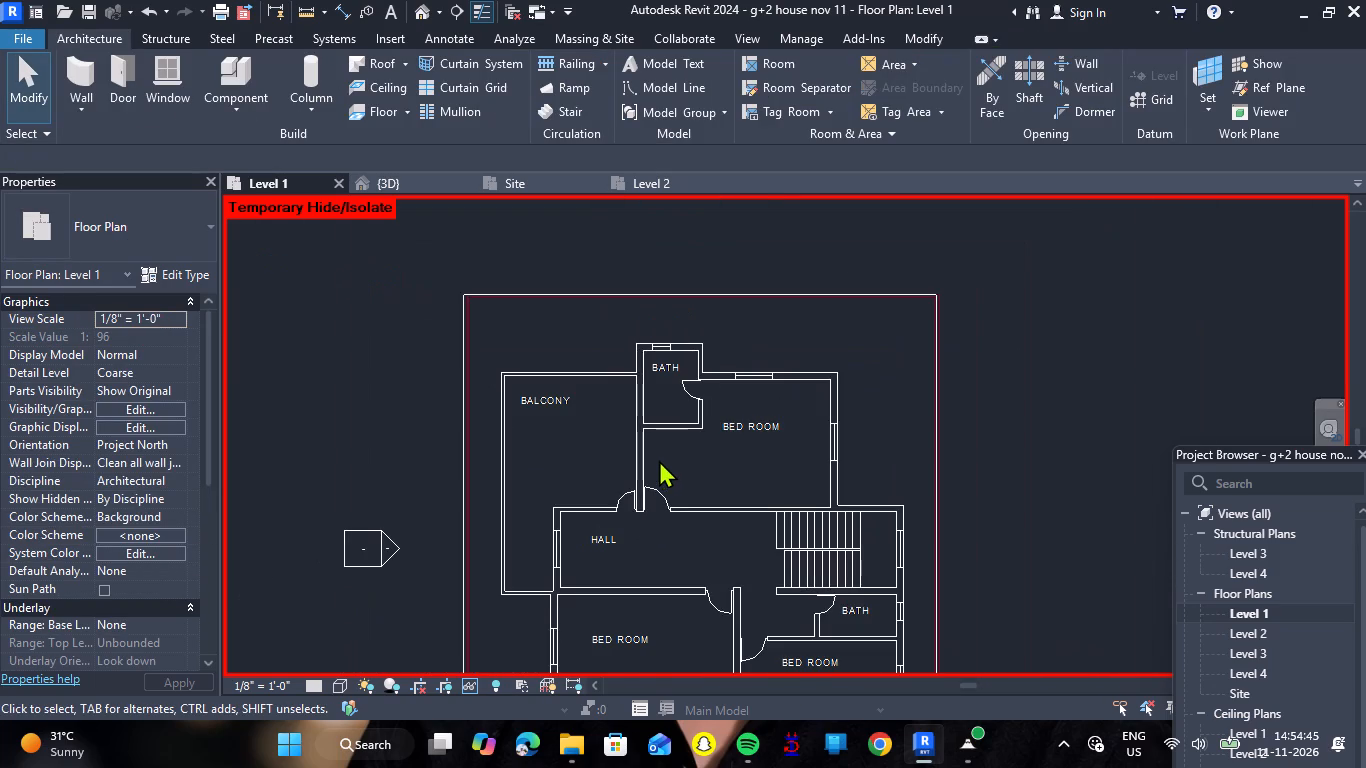
pyautogui.scroll(-2, 659, 460)
pyautogui.click(73, 69)
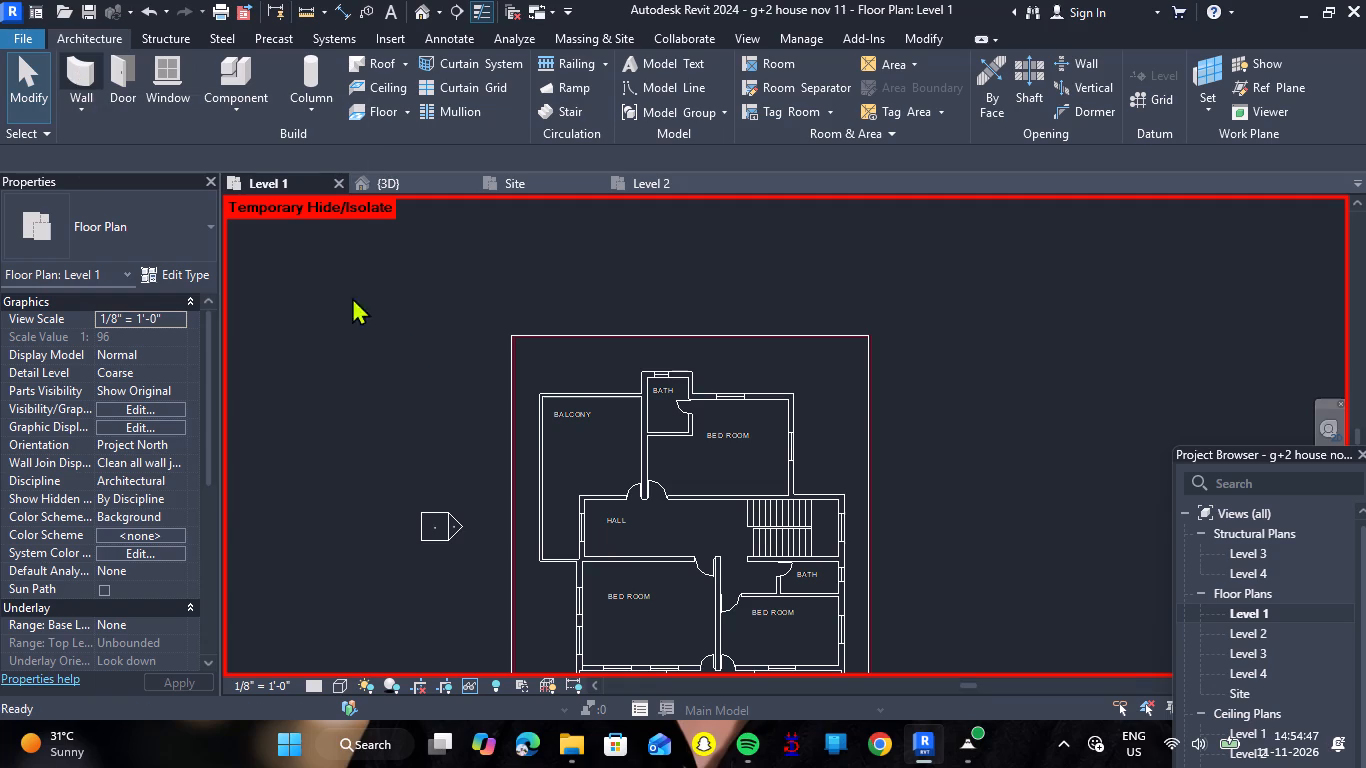
pyautogui.scroll(7, 652, 498)
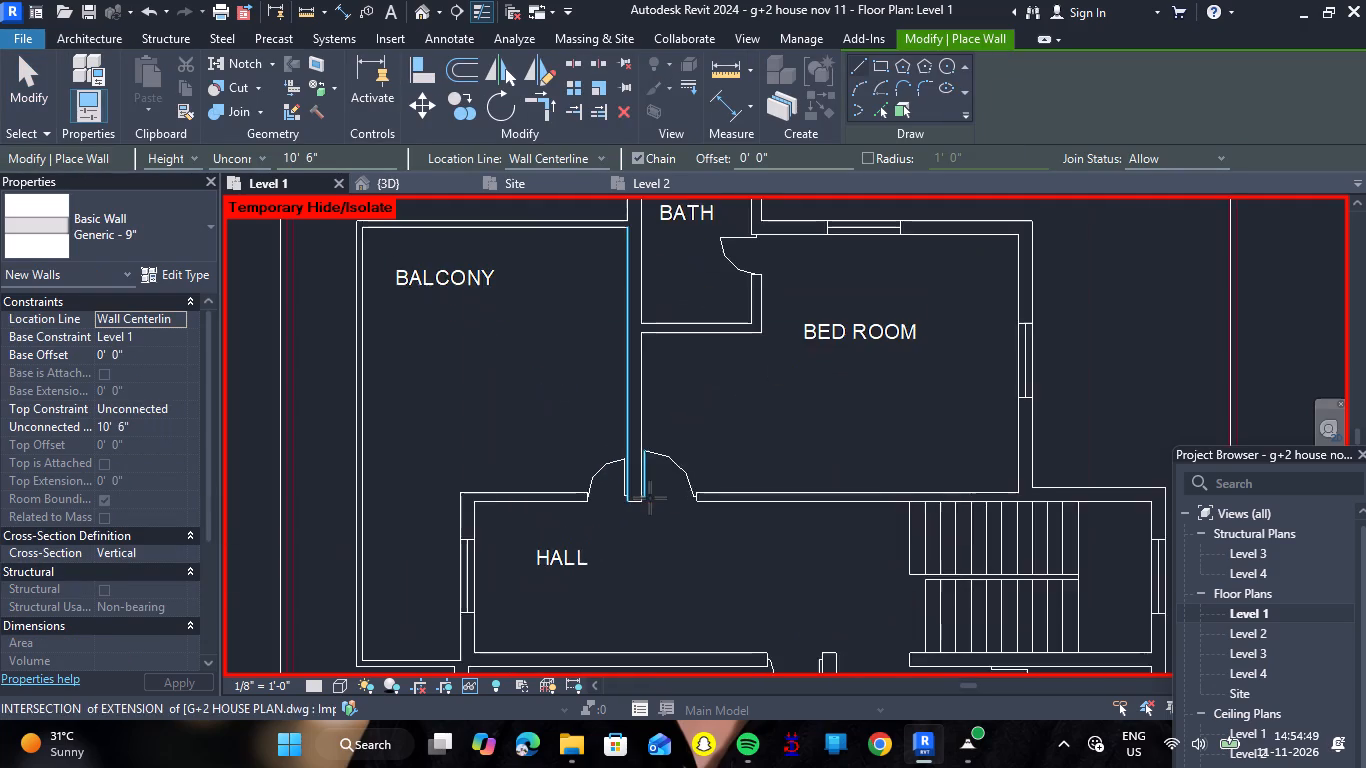
pyautogui.scroll(6, 650, 498)
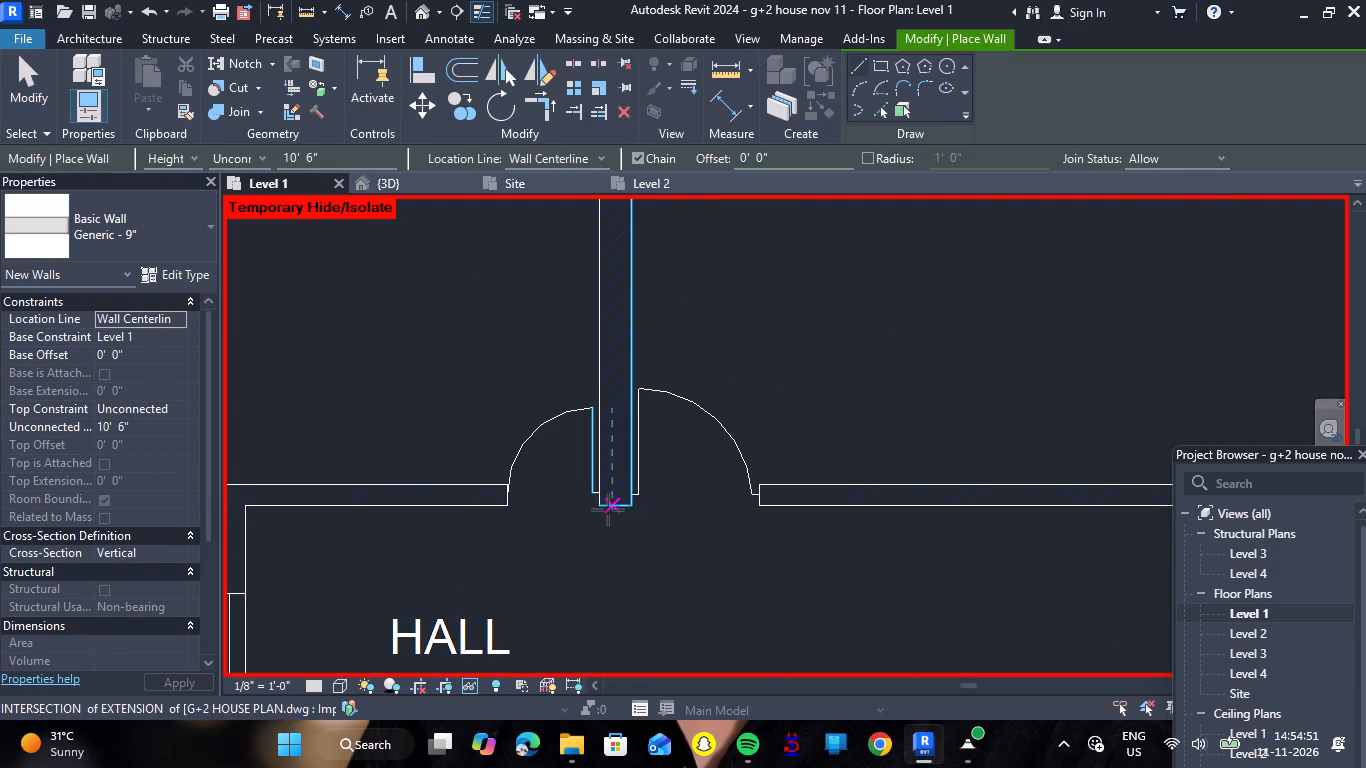
pyautogui.click(615, 508)
pyautogui.scroll(-3, 608, 322)
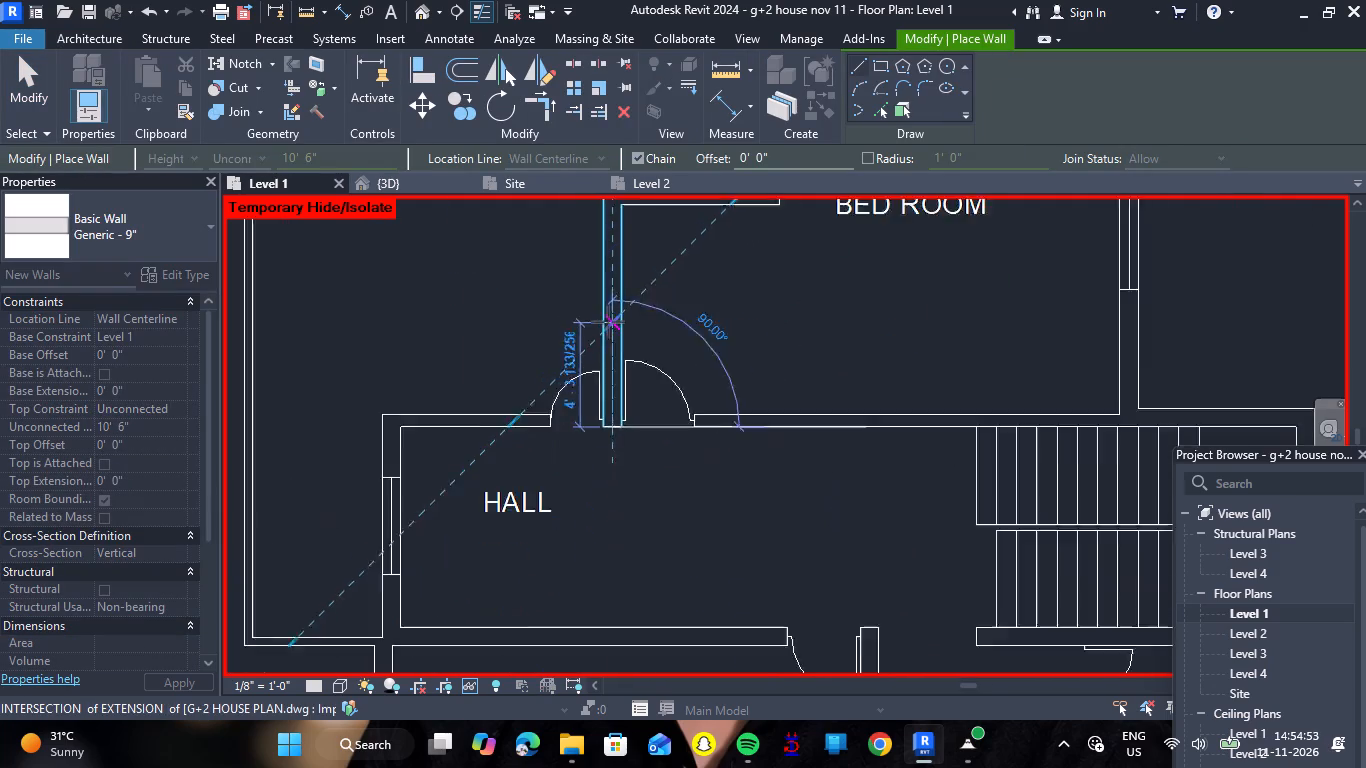
pyautogui.scroll(-10, 608, 322)
pyautogui.scroll(7, 612, 219)
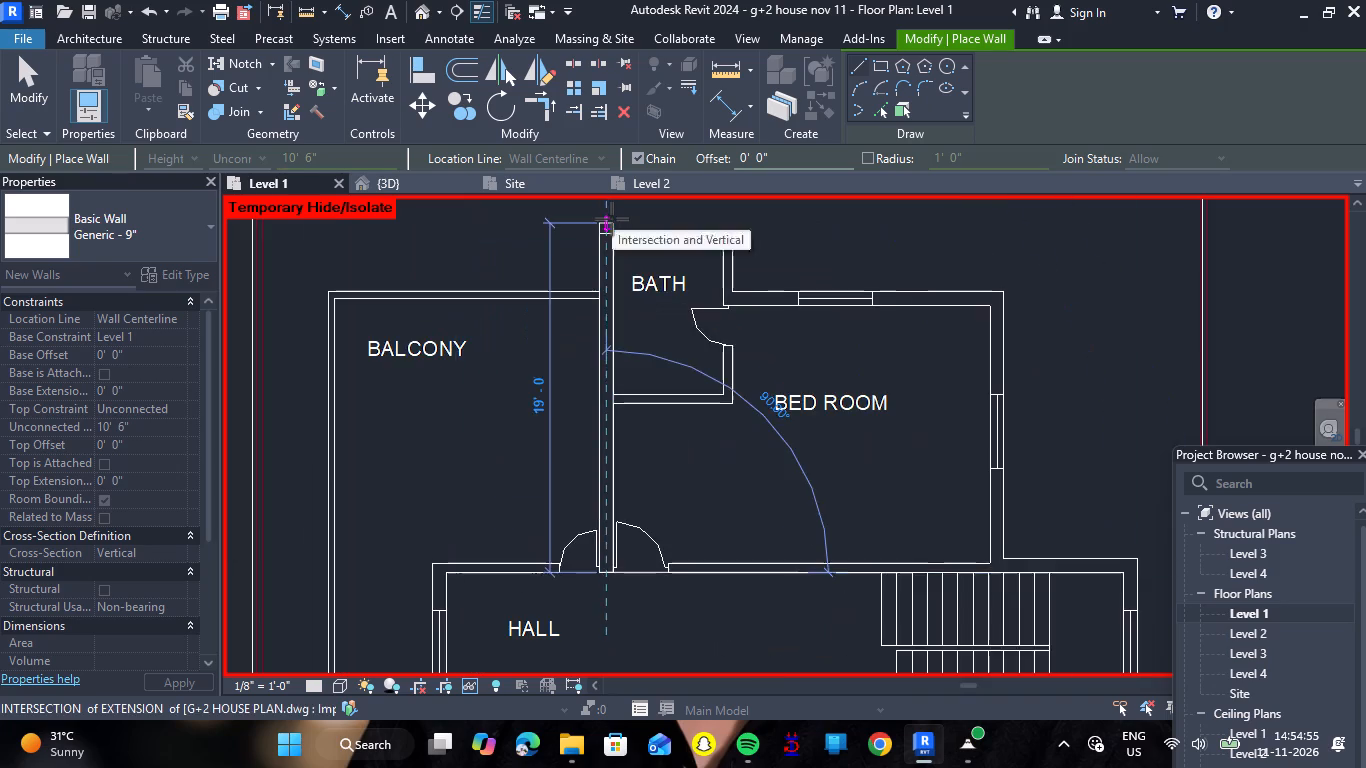
pyautogui.scroll(15, 612, 219)
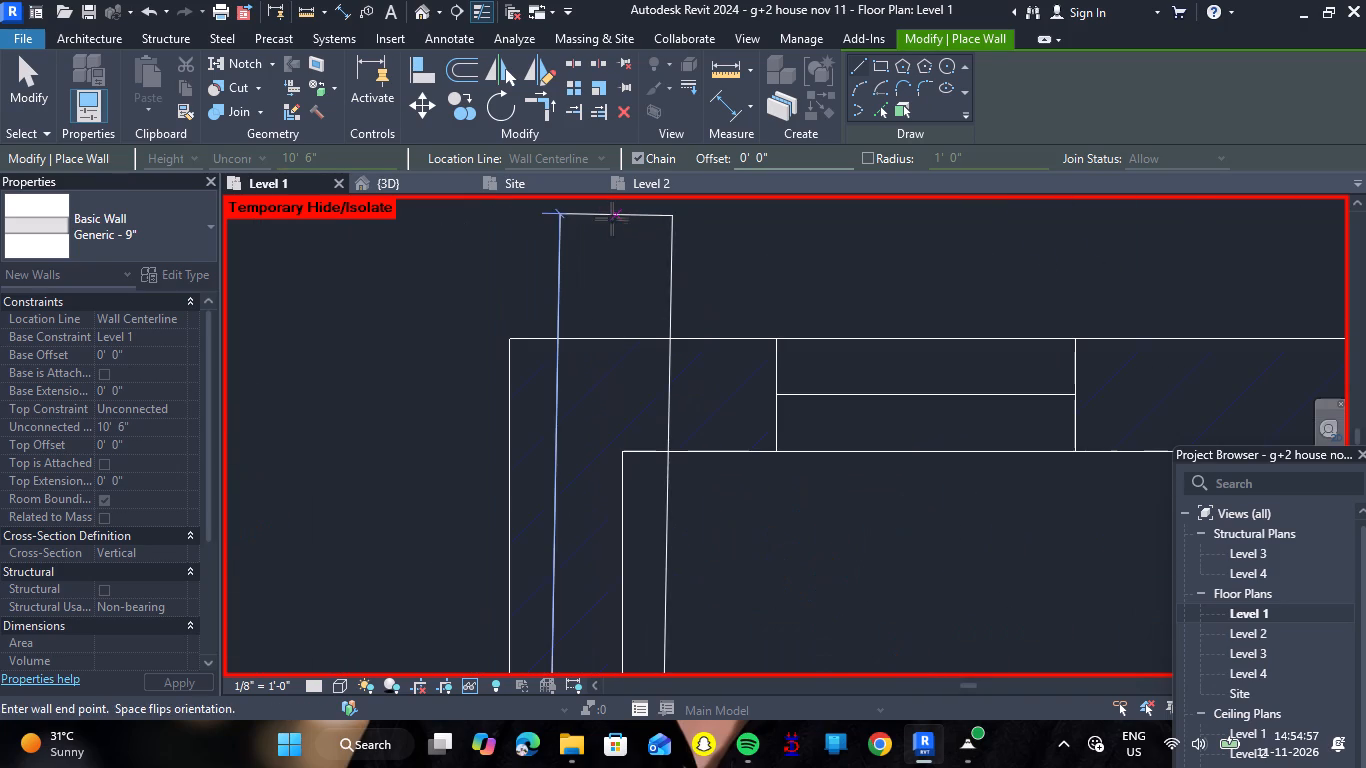
pyautogui.scroll(3, 562, 344)
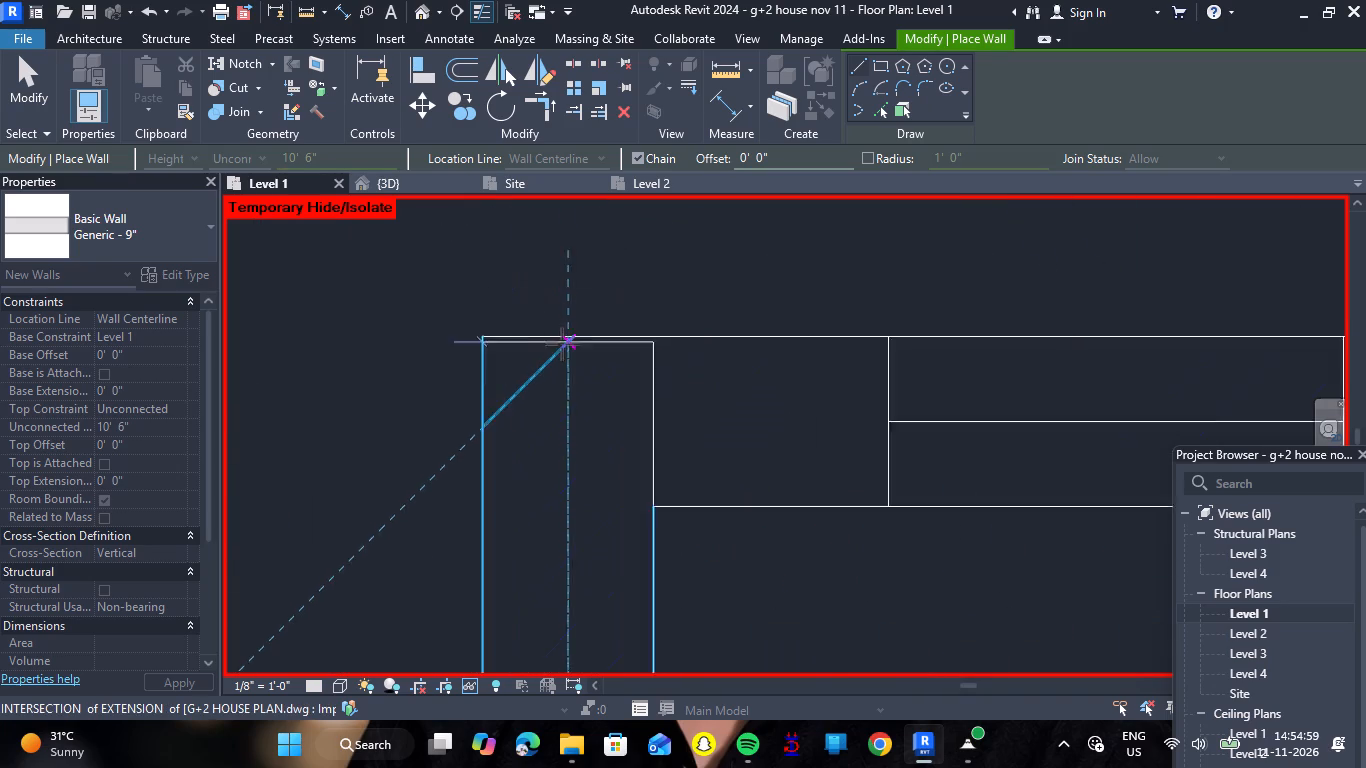
pyautogui.scroll(6, 562, 344)
pyautogui.click(578, 327)
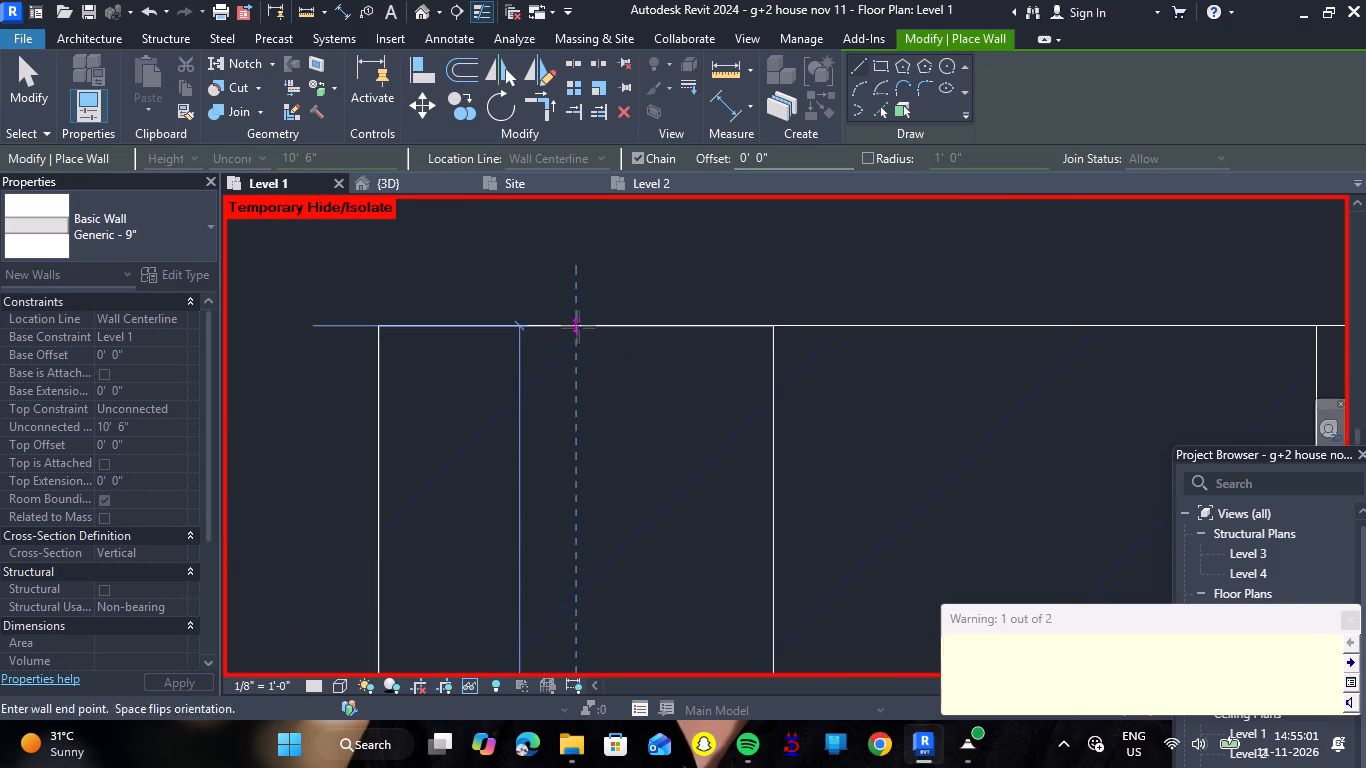
pyautogui.scroll(-12, 591, 268)
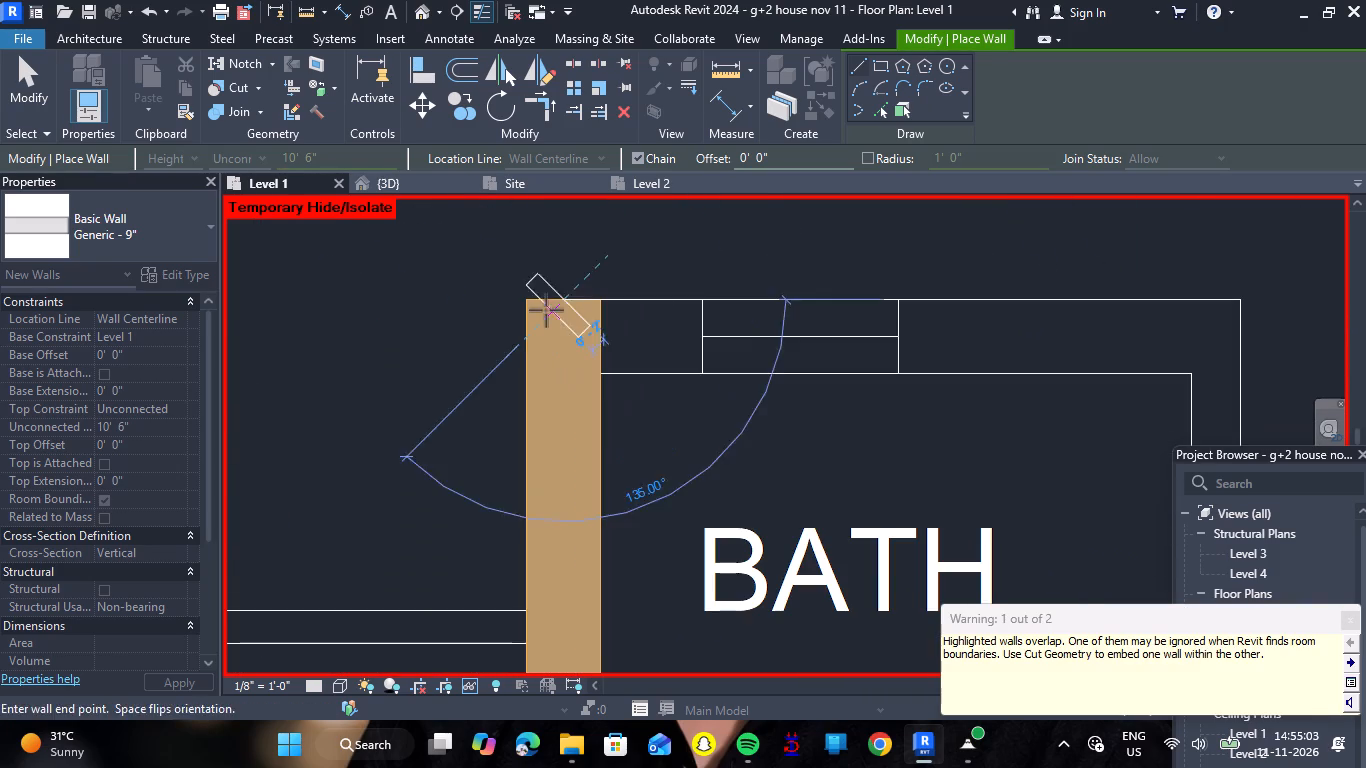
pyautogui.press('Escape')
pyautogui.click(1350, 616)
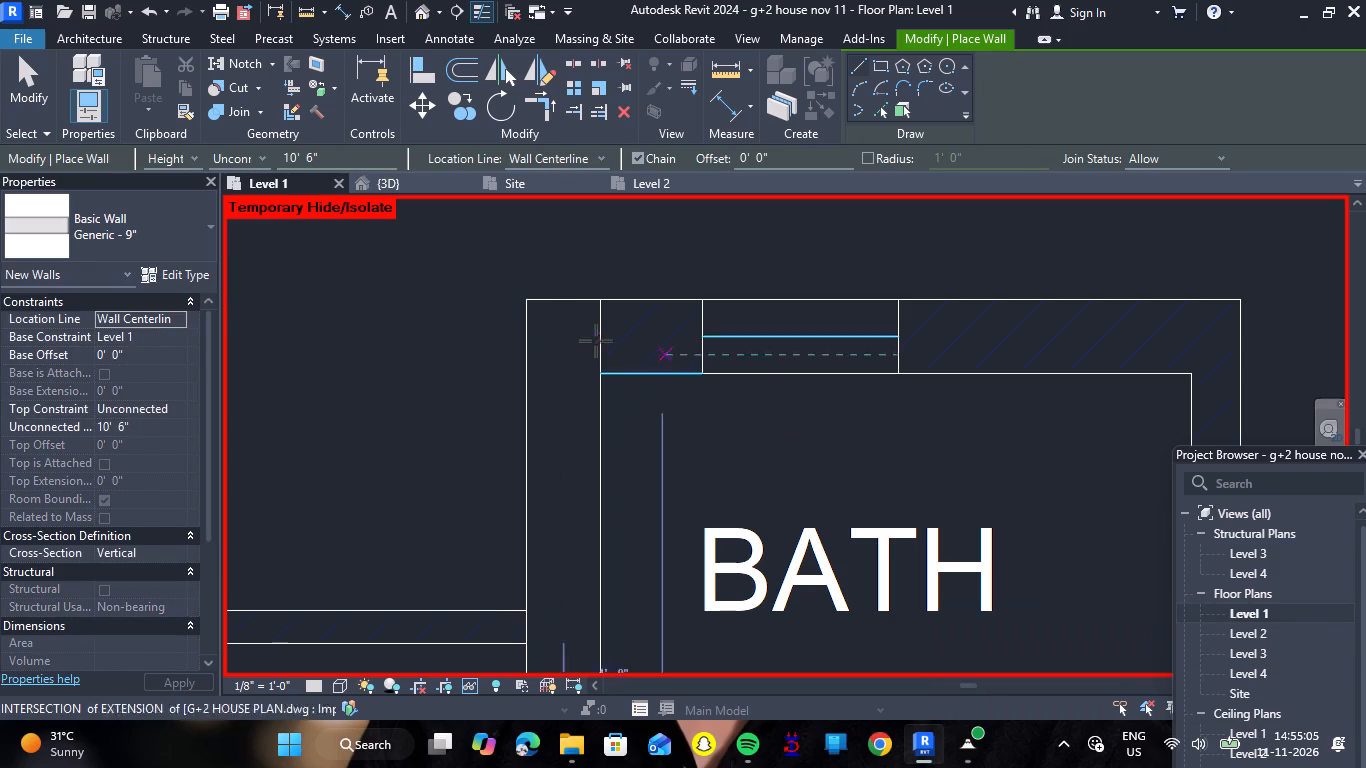
pyautogui.scroll(-7, 594, 341)
pyautogui.press('Escape')
# Set the base constraint of the wall between the balcony and the bath to Level 2.
pyautogui.click(589, 421)
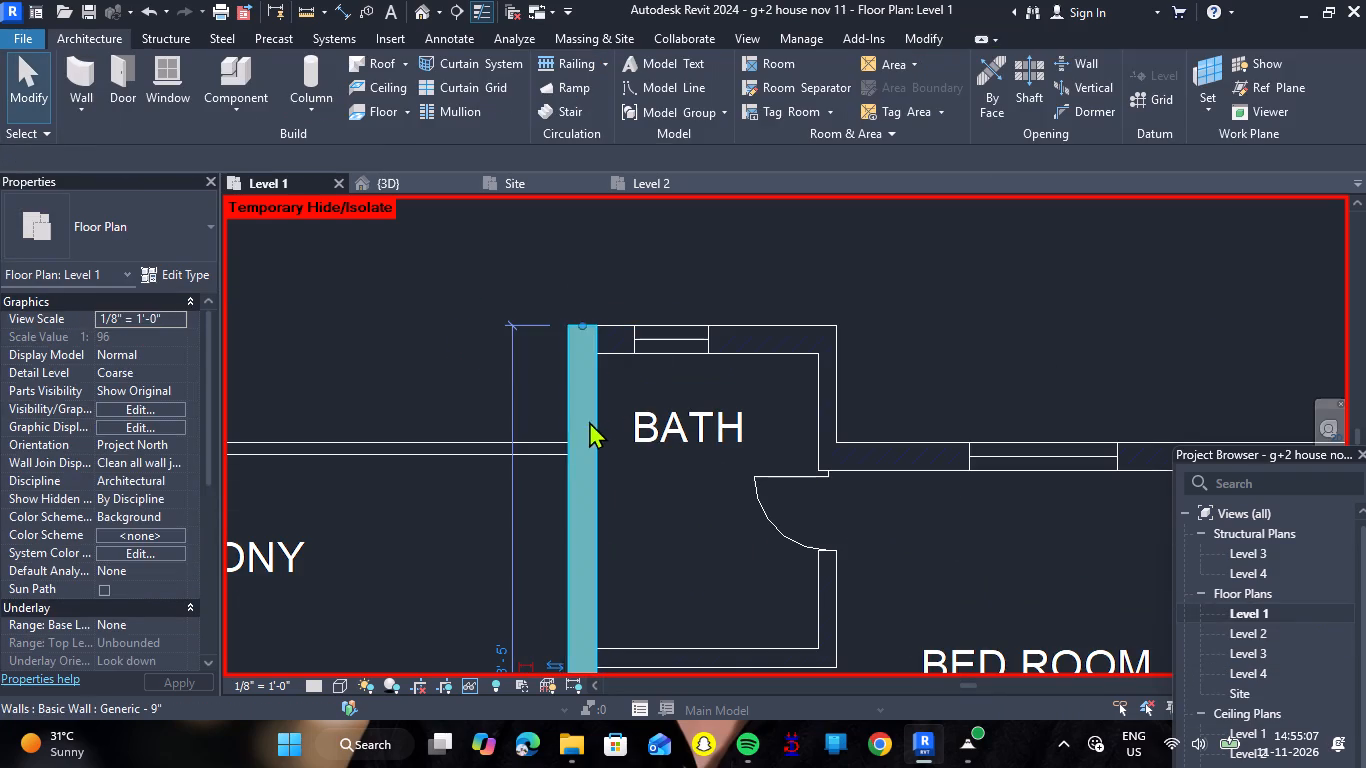
pyautogui.click(179, 335)
pyautogui.click(147, 365)
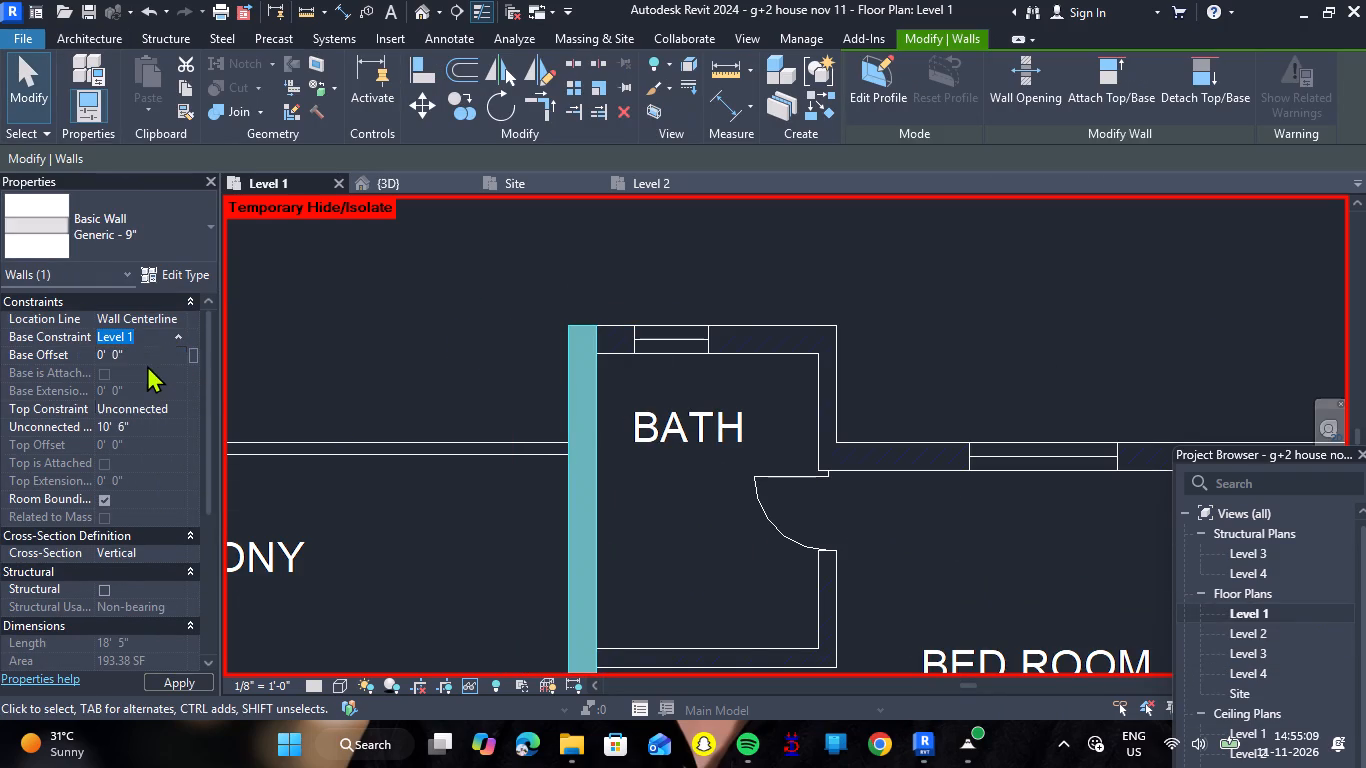
pyautogui.click(436, 389)
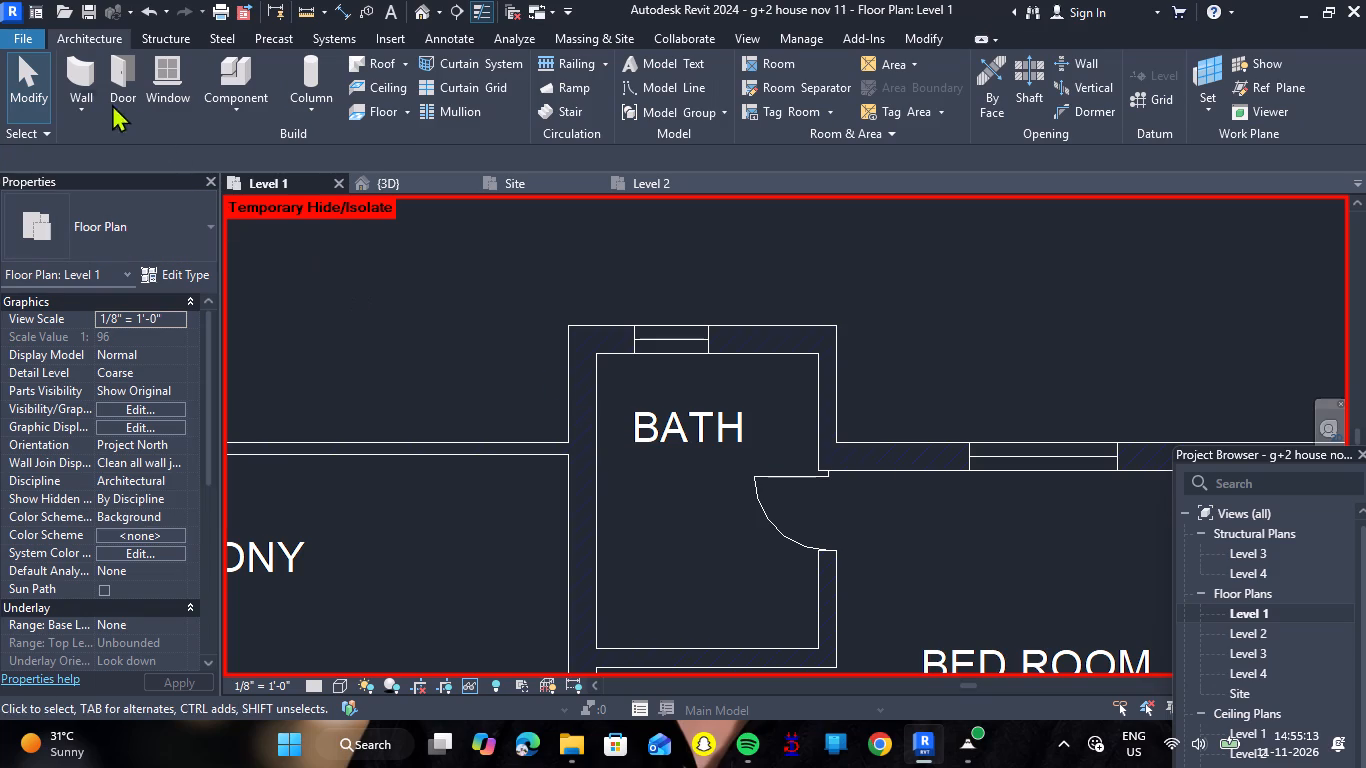
# Draw a Generic - 9" wall with Level 2 as base constraint, about 7' 5" long, along the upper bath's outer window wall.
pyautogui.click(83, 69)
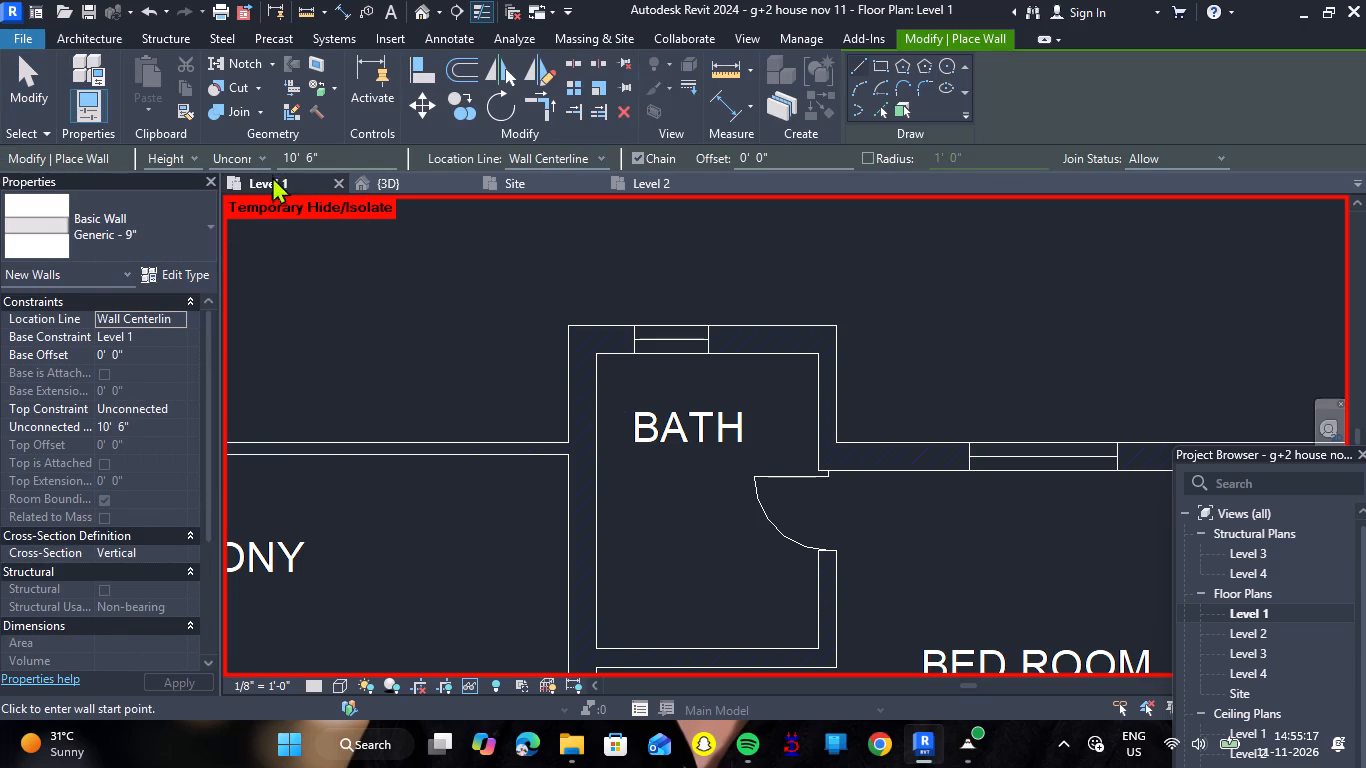
pyautogui.click(182, 337)
pyautogui.click(153, 365)
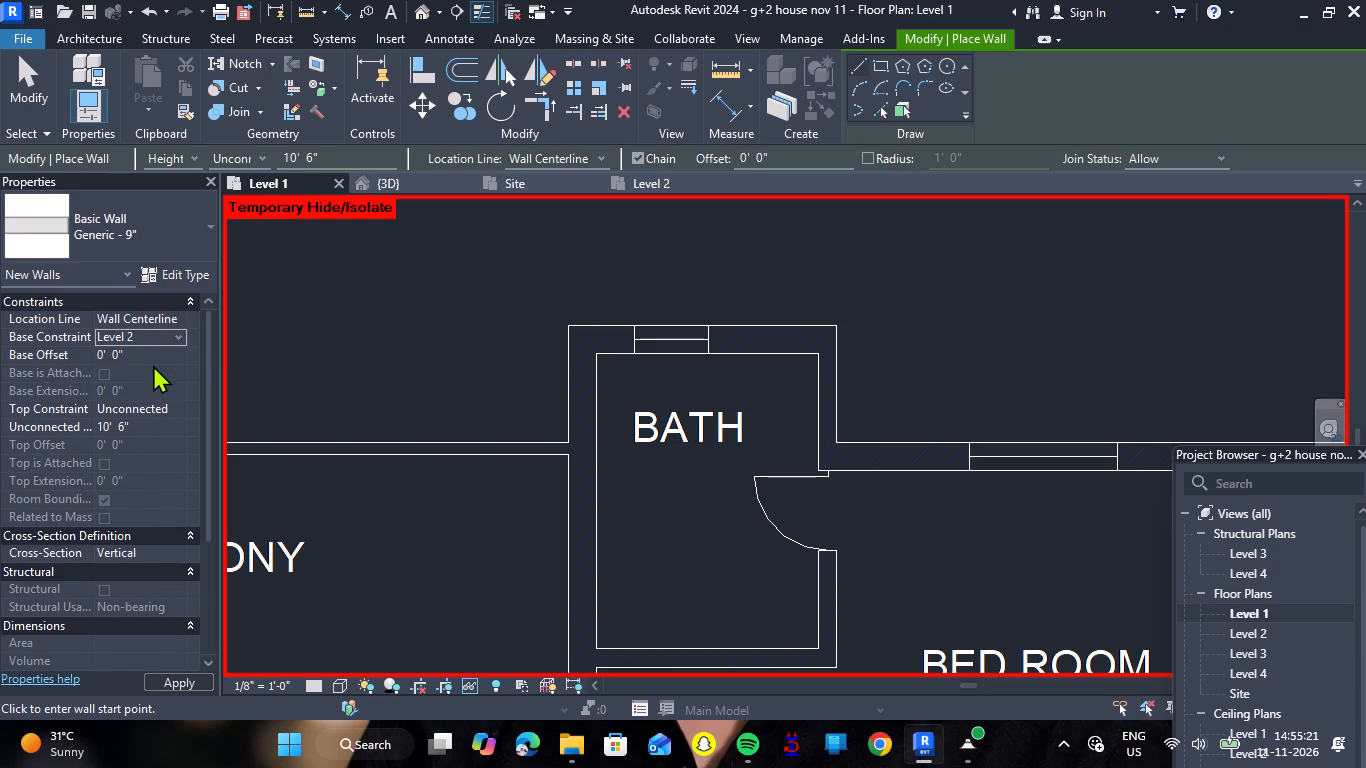
pyautogui.scroll(-4, 148, 358)
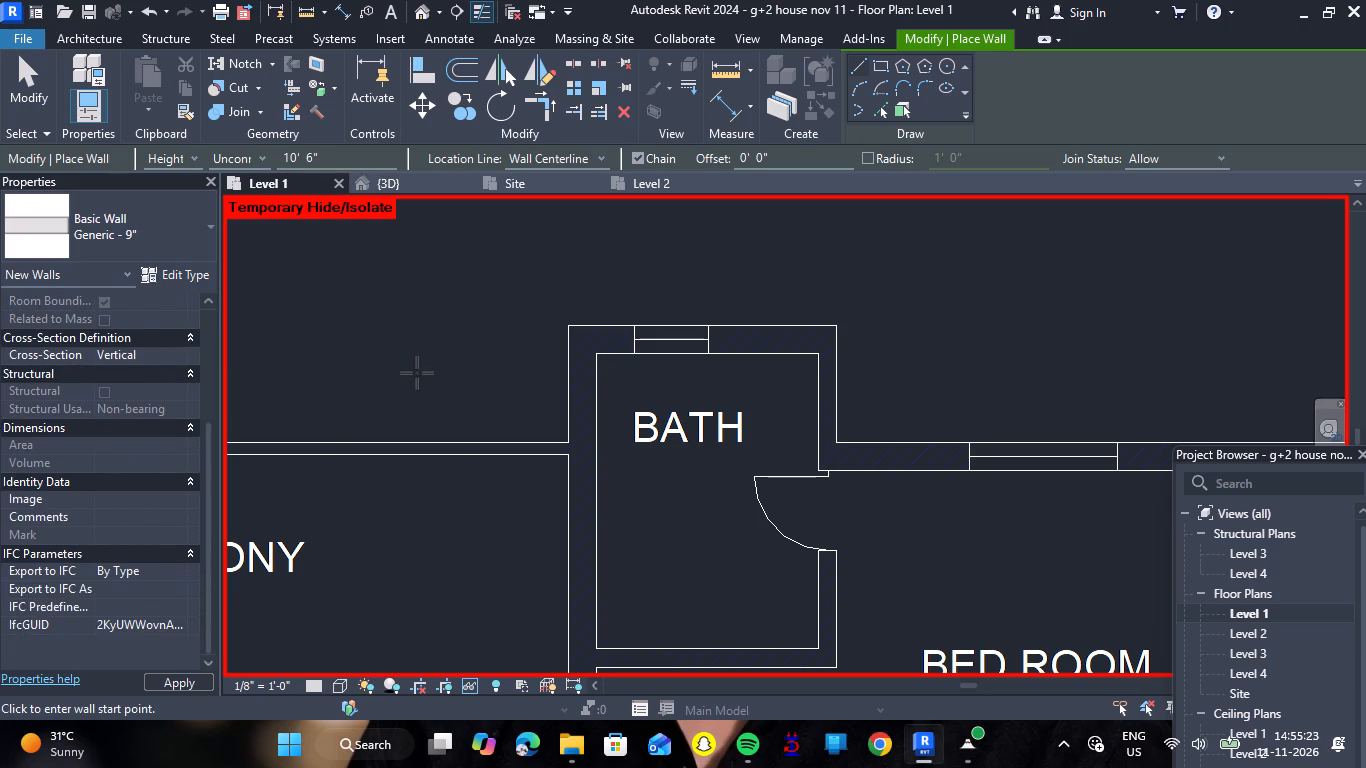
pyautogui.click(107, 40)
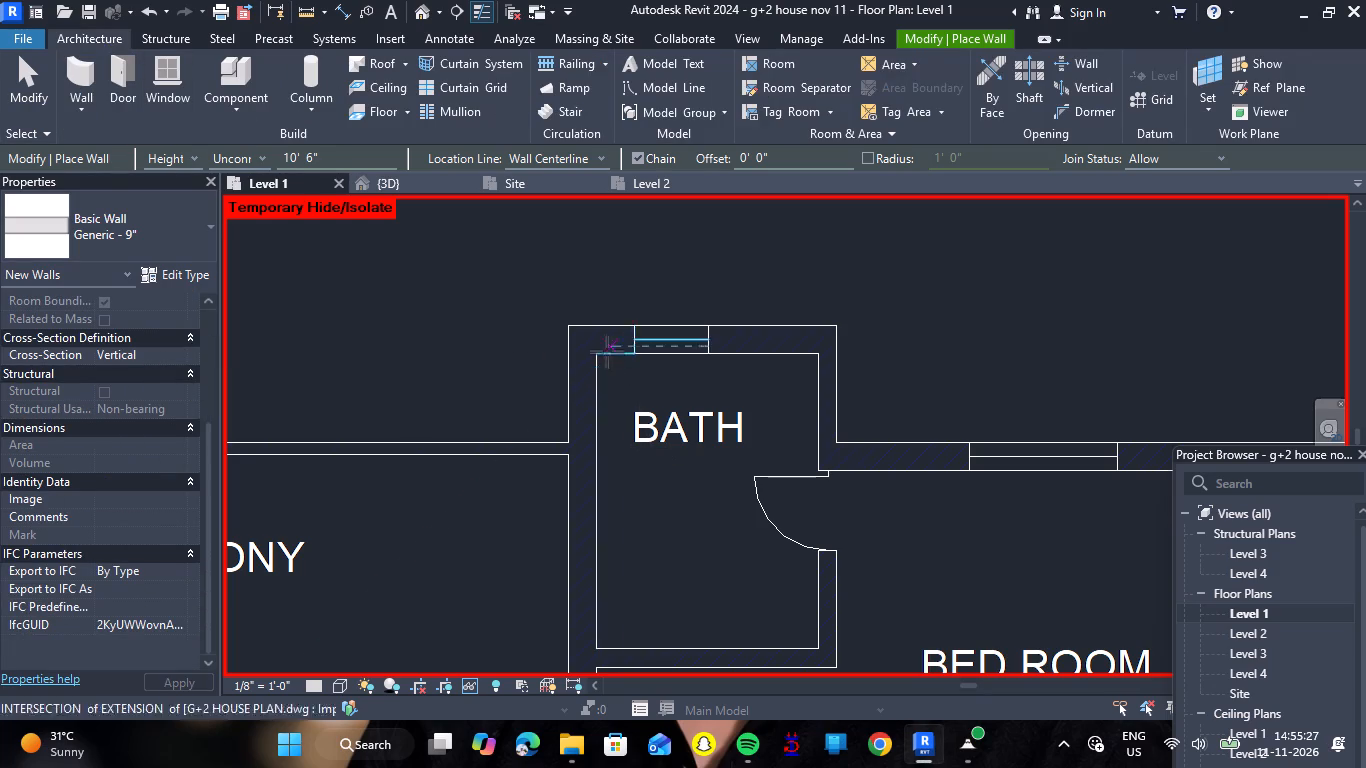
pyautogui.click(568, 337)
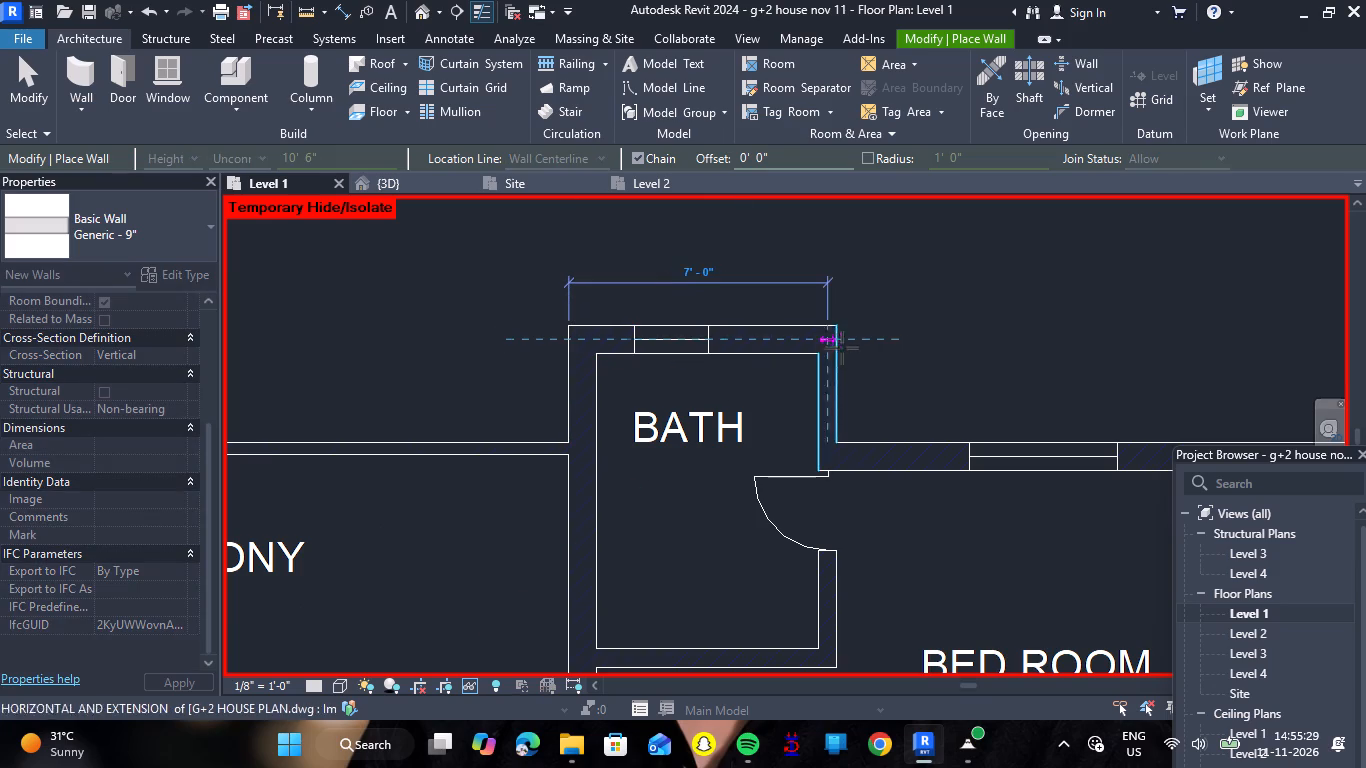
pyautogui.click(833, 341)
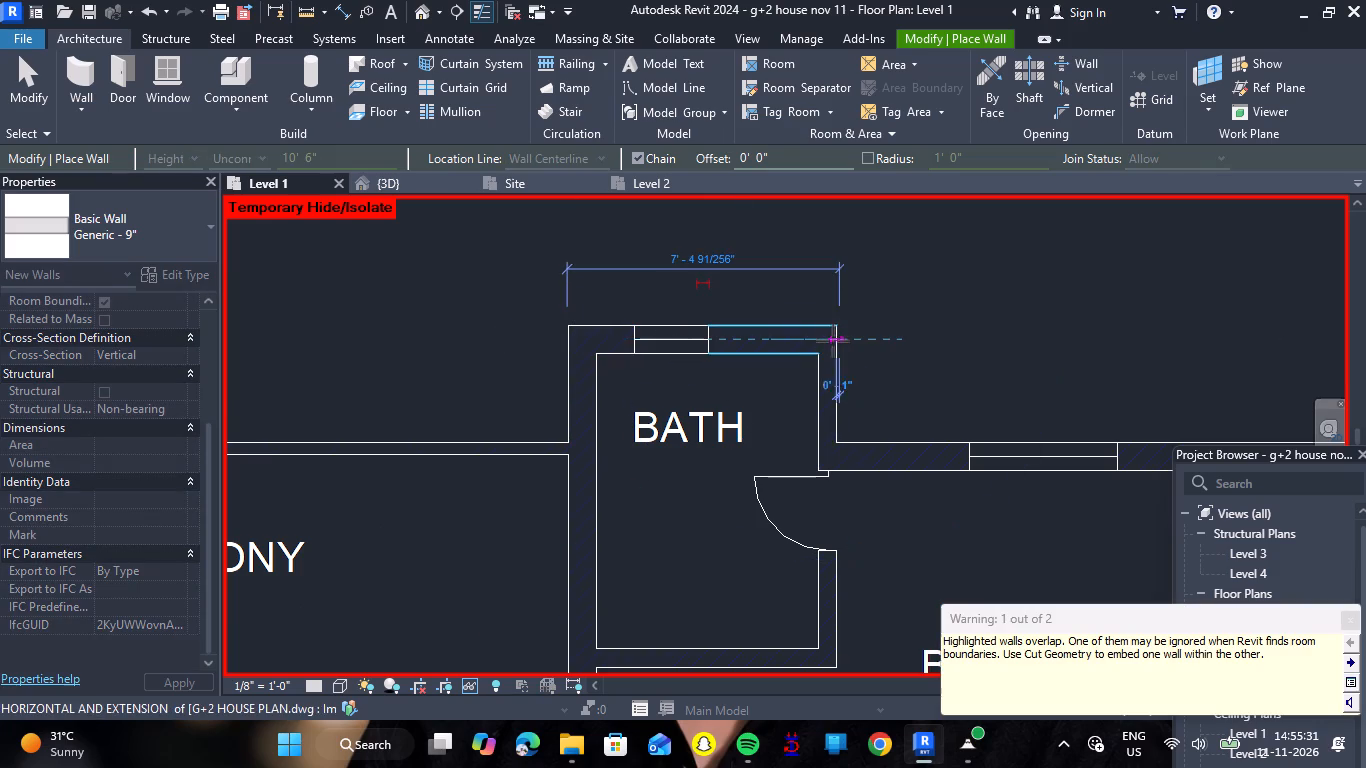
pyautogui.scroll(6, 41, 455)
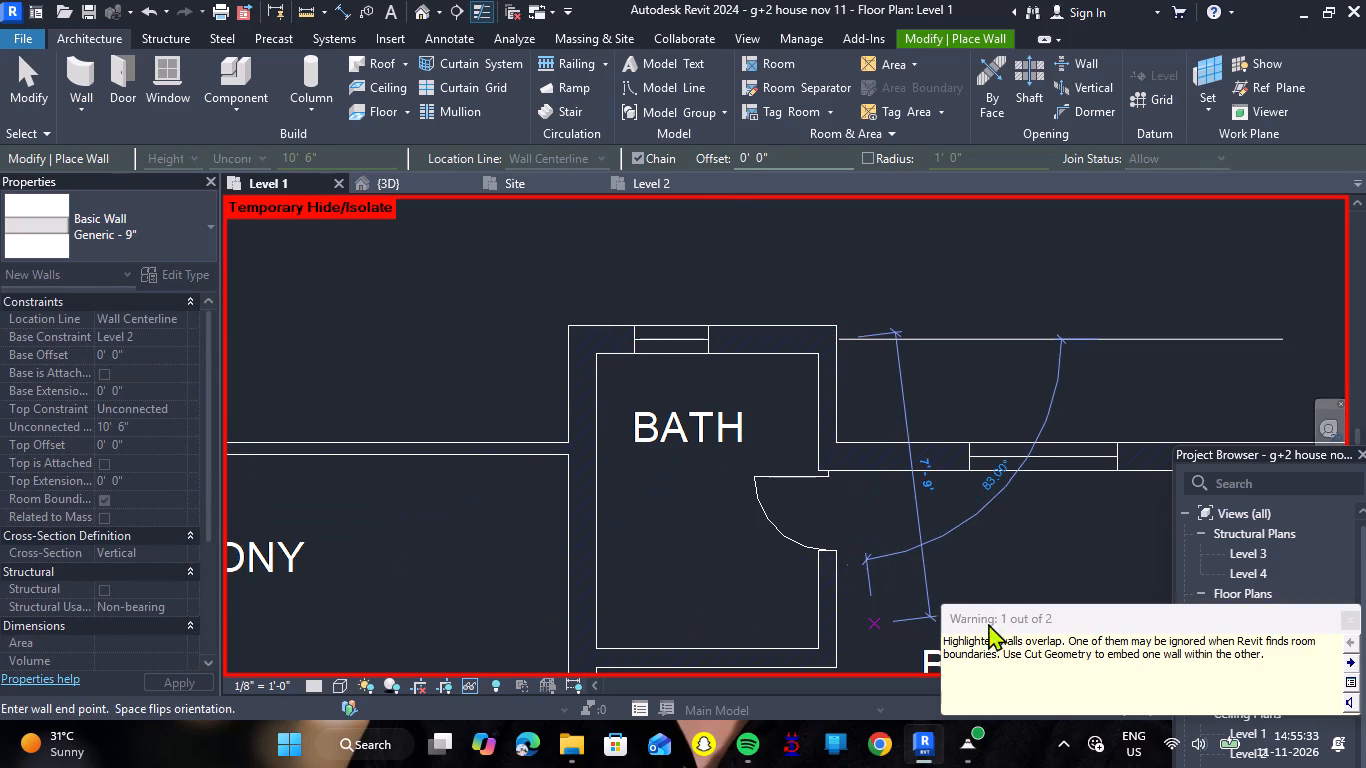
pyautogui.click(1355, 620)
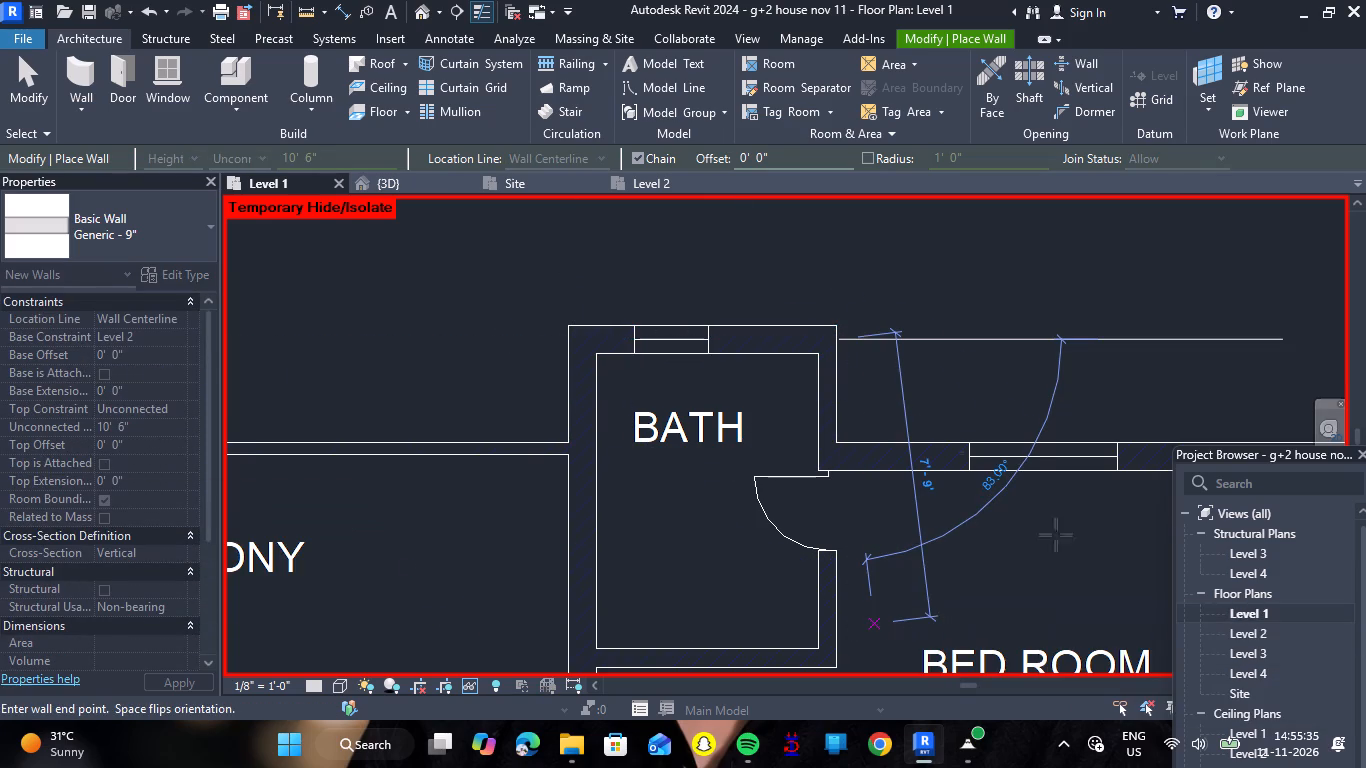
pyautogui.scroll(-4, 738, 384)
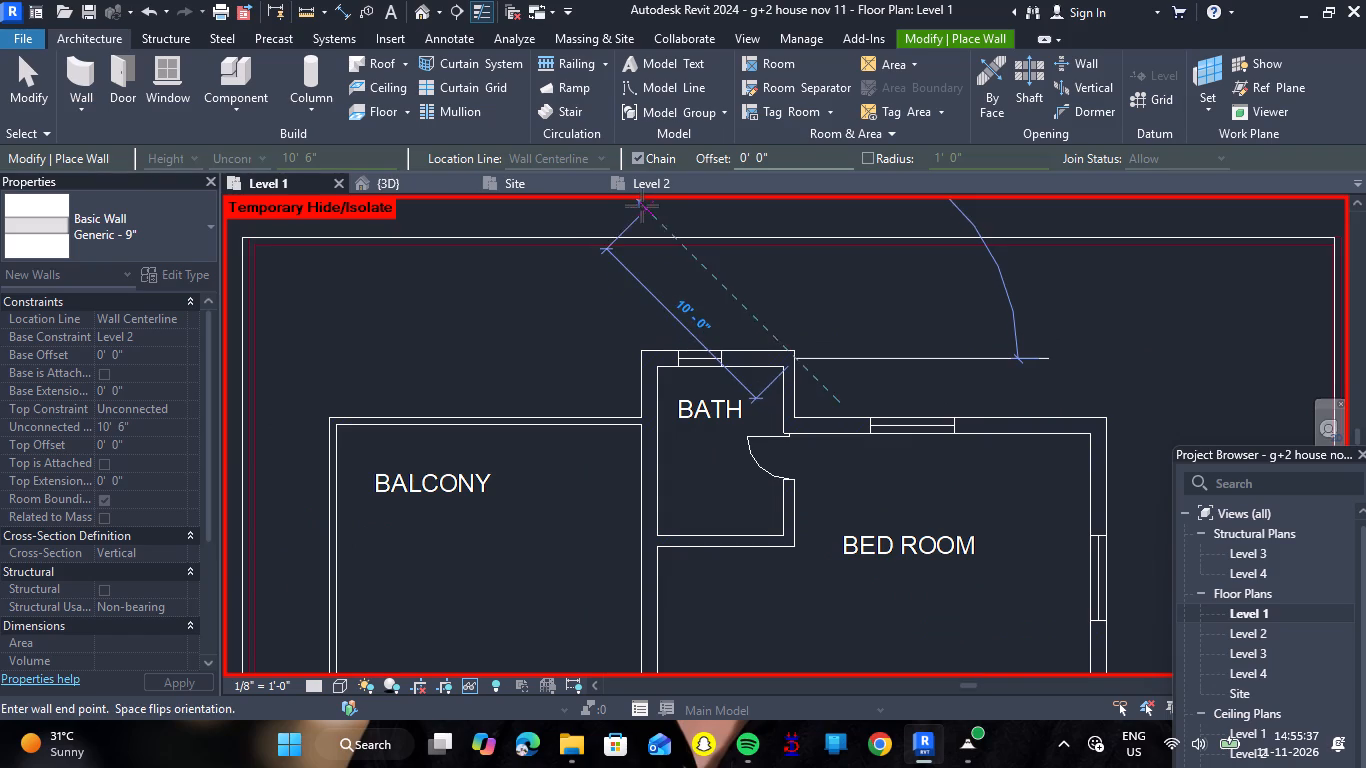
pyautogui.press('Escape')
pyautogui.press('Escape')
# Examine the walls in the Level 2 floor plan, including those around the upper bath.
pyautogui.click(643, 182)
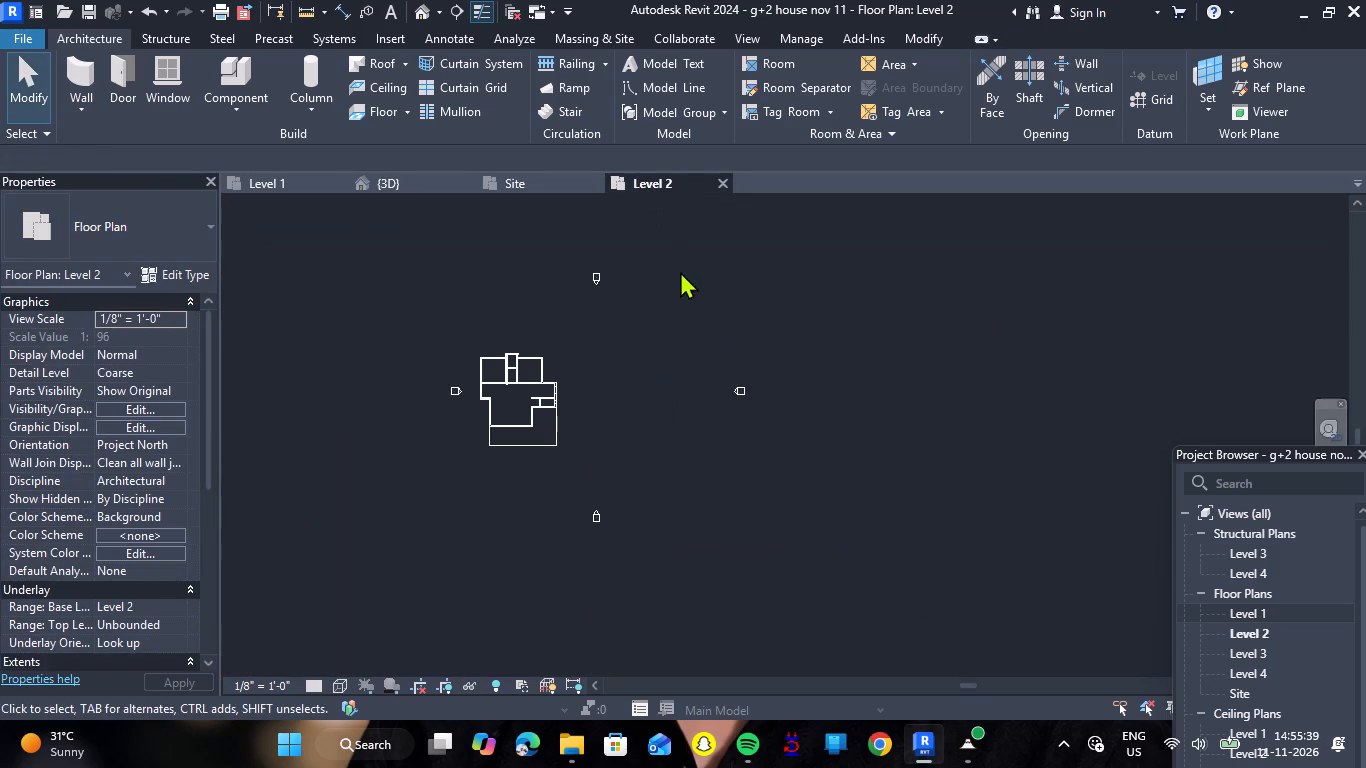
pyautogui.scroll(10, 460, 382)
pyautogui.scroll(-1, 480, 367)
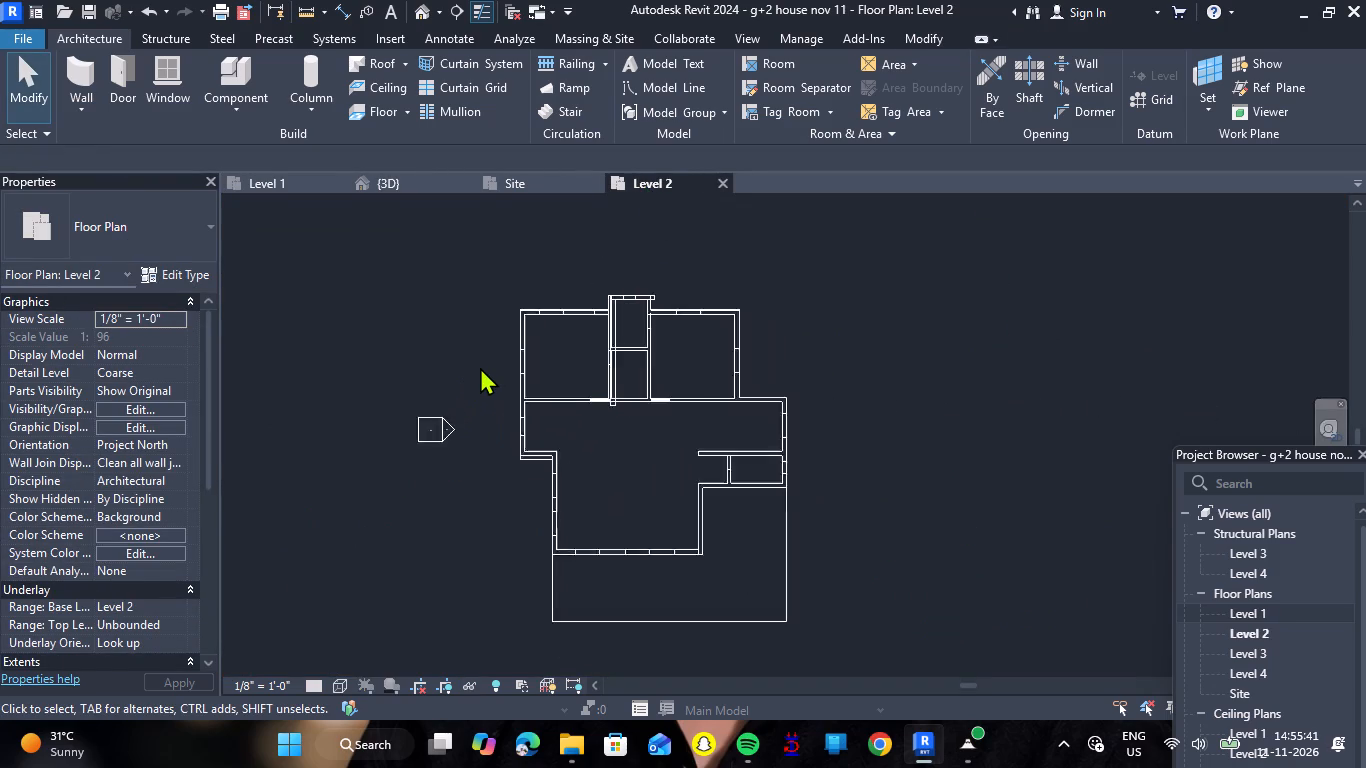
pyautogui.scroll(-2, 480, 367)
pyautogui.scroll(6, 635, 384)
pyautogui.scroll(-3, 630, 384)
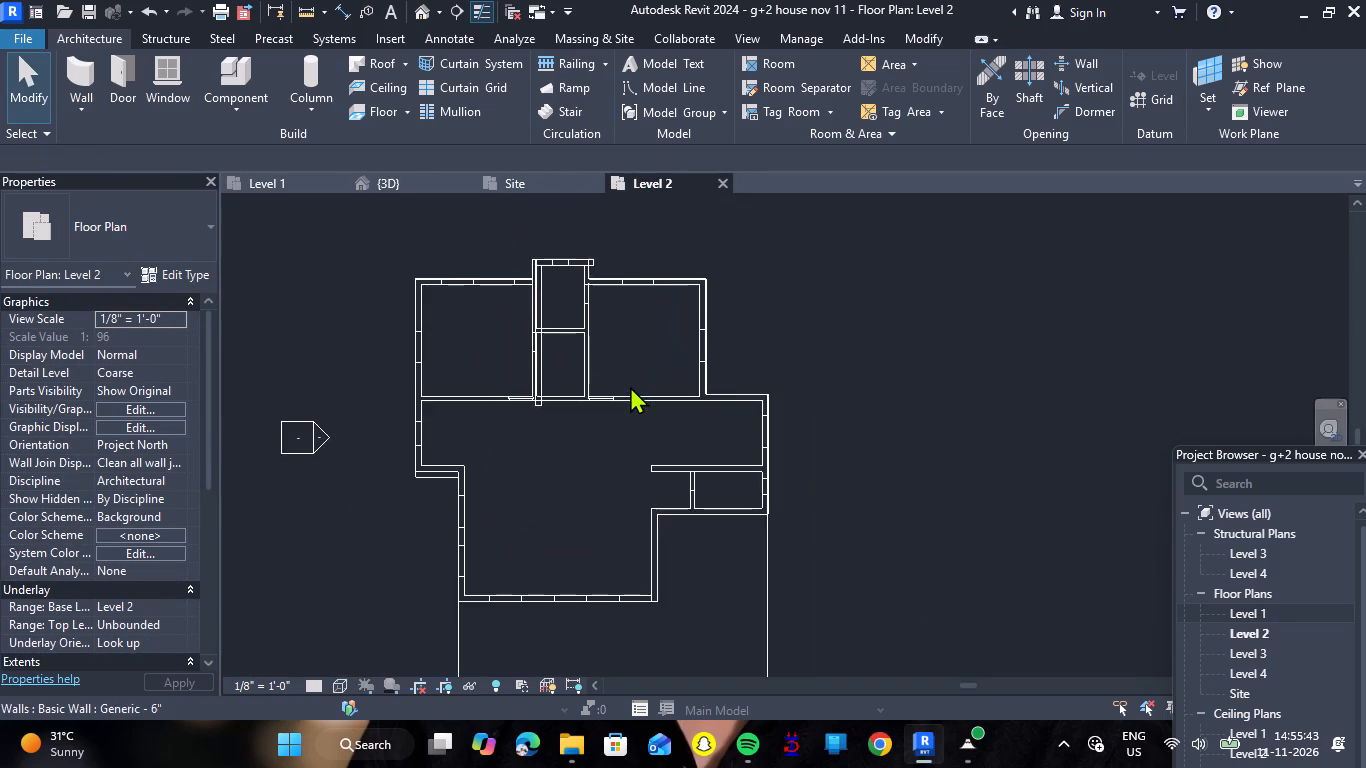
pyautogui.scroll(4, 575, 404)
pyautogui.scroll(-5, 649, 504)
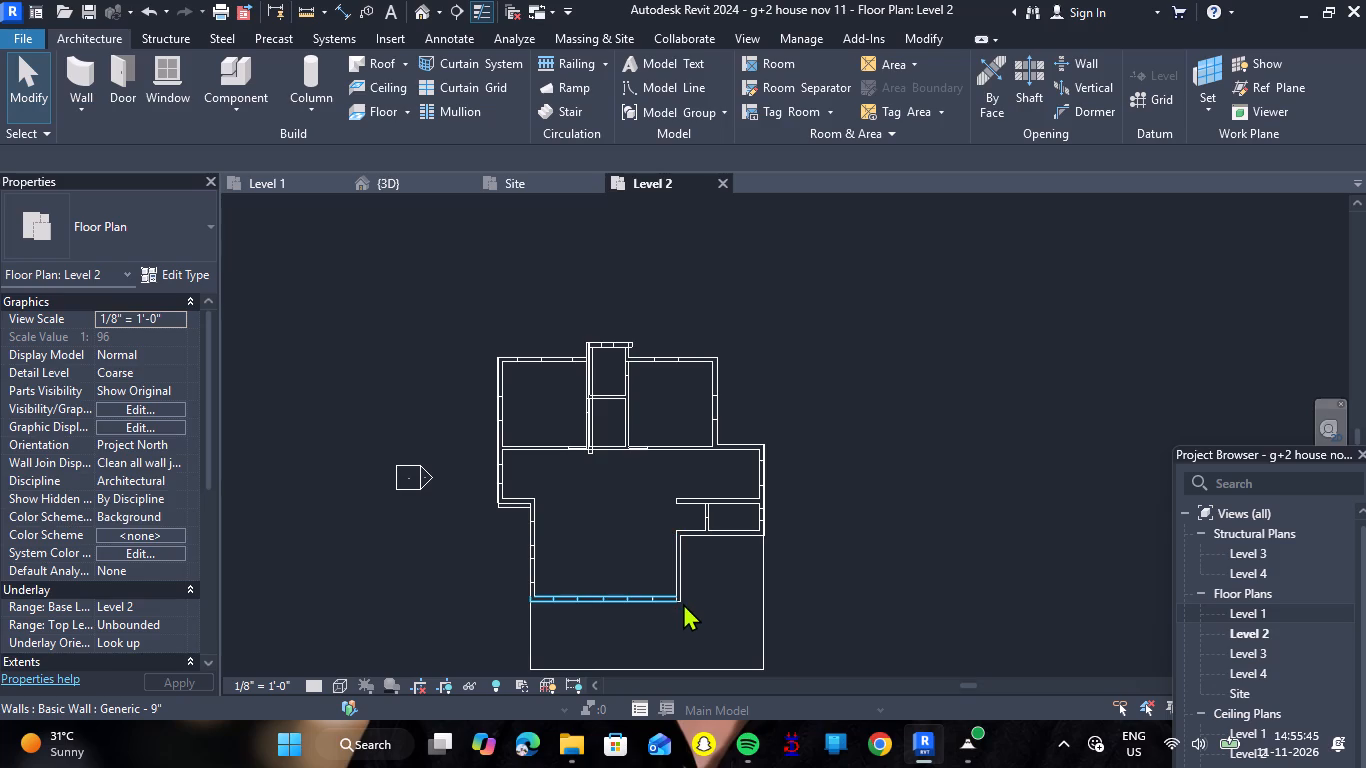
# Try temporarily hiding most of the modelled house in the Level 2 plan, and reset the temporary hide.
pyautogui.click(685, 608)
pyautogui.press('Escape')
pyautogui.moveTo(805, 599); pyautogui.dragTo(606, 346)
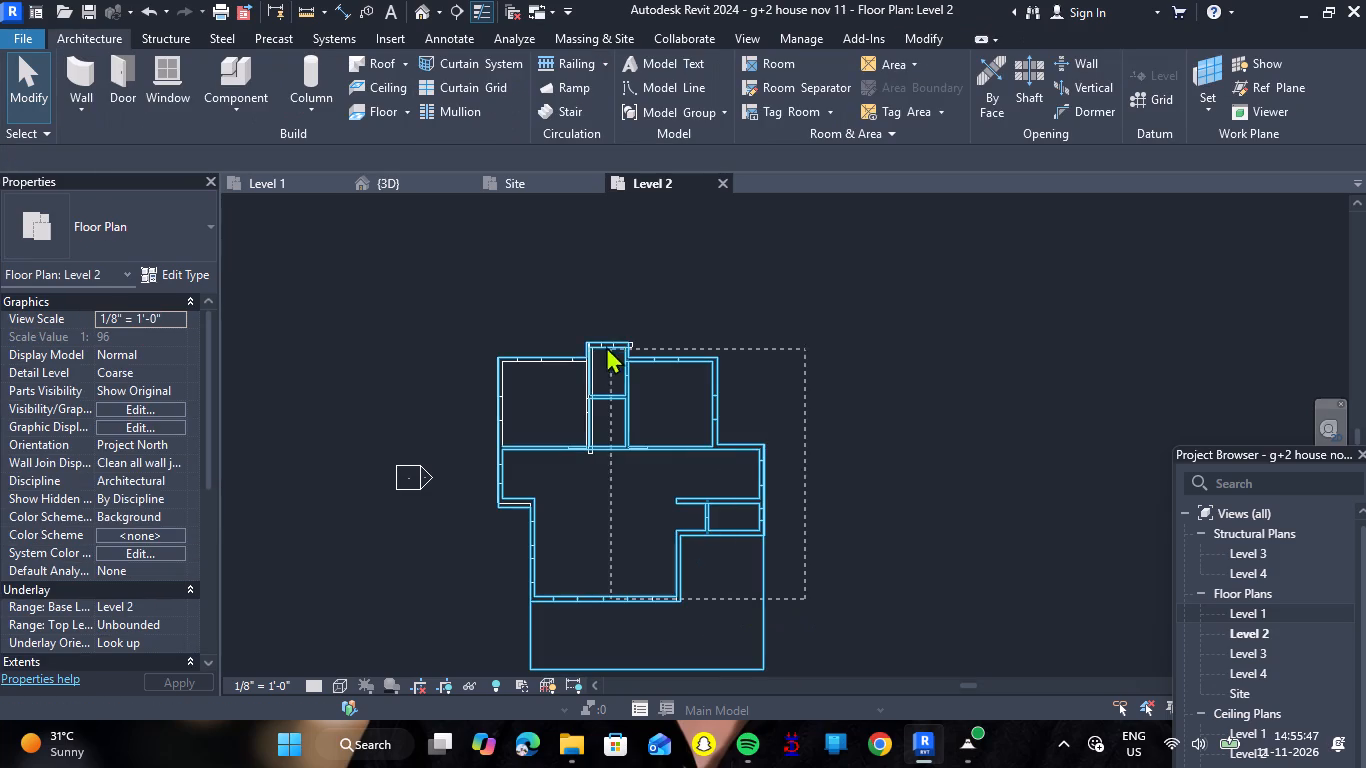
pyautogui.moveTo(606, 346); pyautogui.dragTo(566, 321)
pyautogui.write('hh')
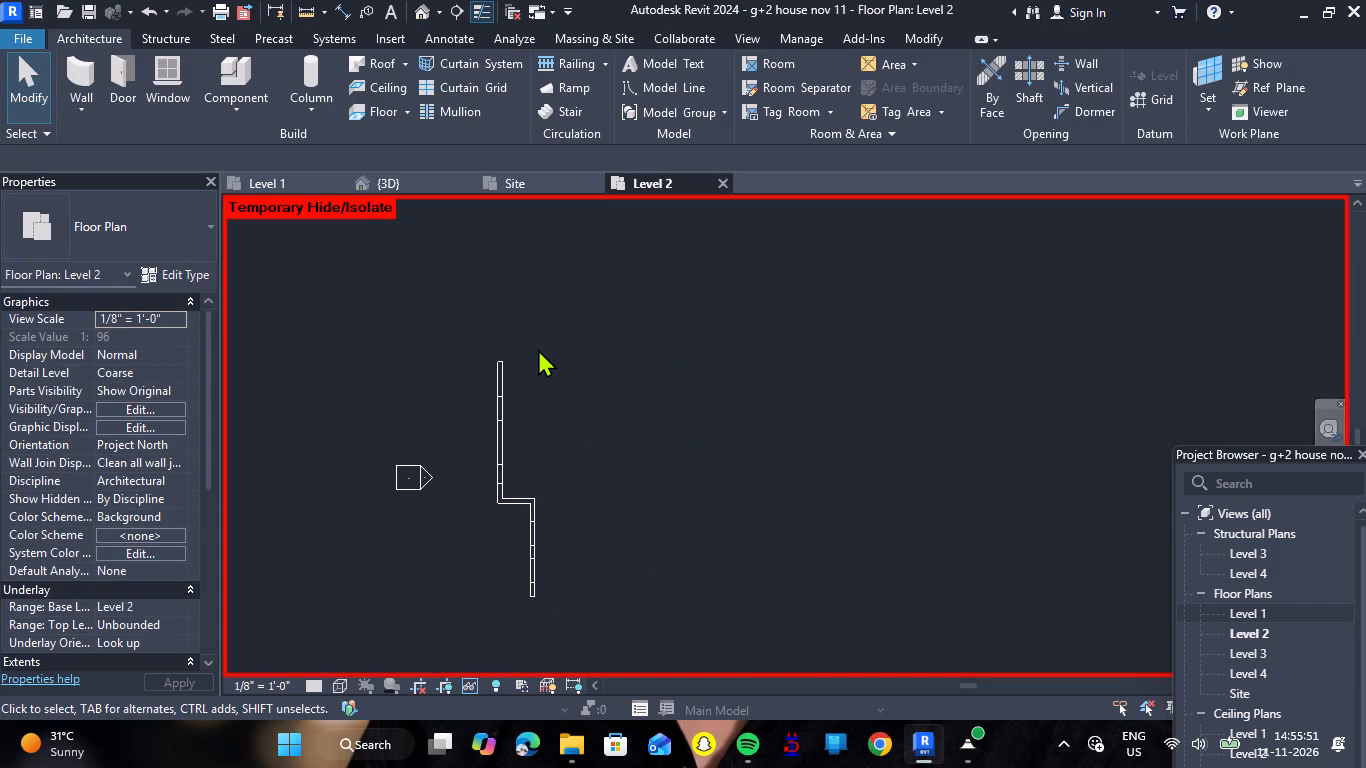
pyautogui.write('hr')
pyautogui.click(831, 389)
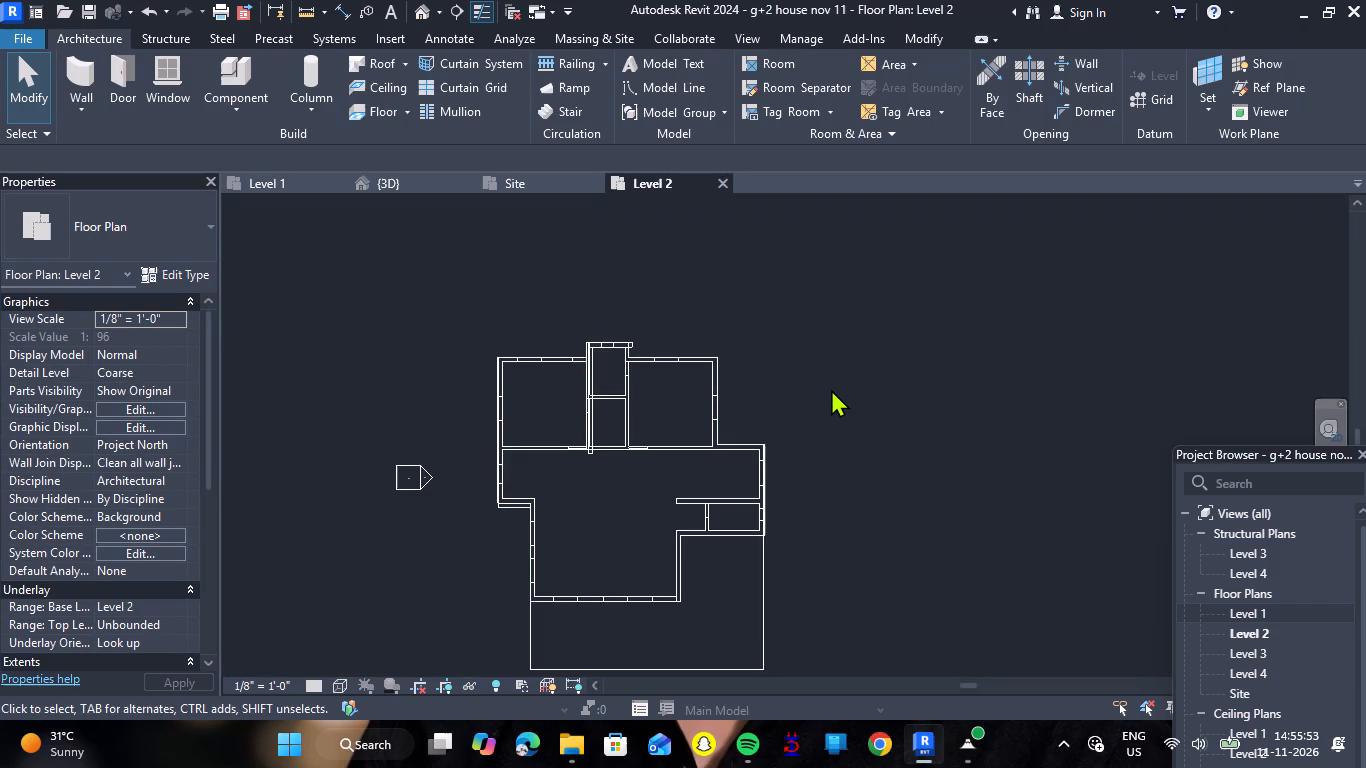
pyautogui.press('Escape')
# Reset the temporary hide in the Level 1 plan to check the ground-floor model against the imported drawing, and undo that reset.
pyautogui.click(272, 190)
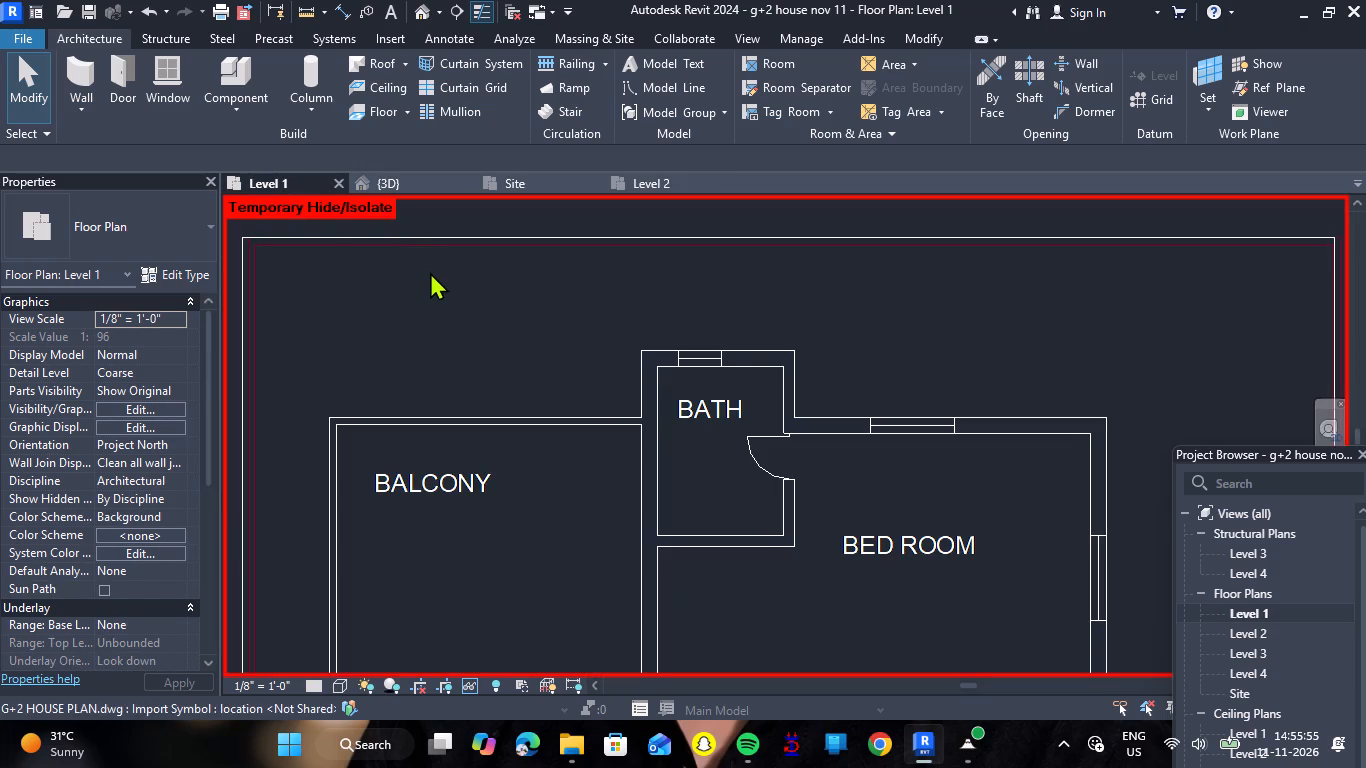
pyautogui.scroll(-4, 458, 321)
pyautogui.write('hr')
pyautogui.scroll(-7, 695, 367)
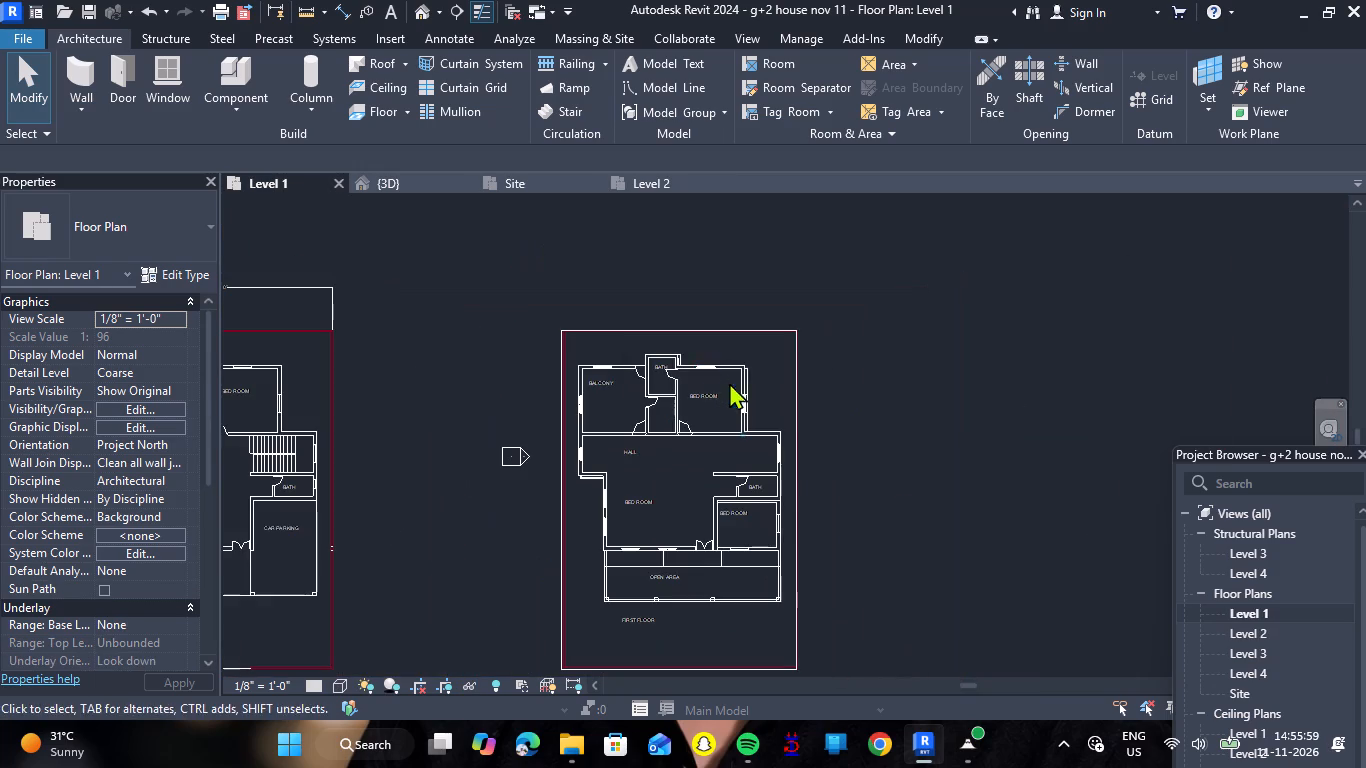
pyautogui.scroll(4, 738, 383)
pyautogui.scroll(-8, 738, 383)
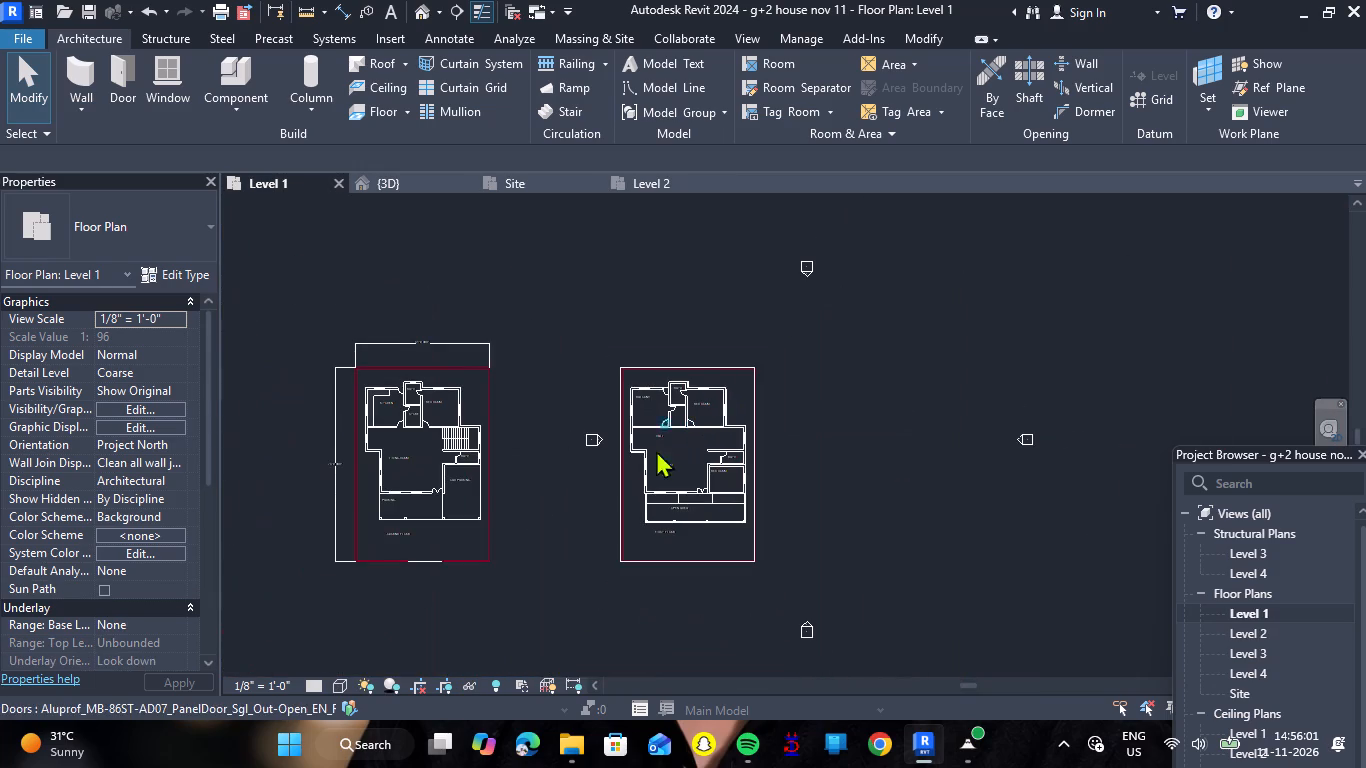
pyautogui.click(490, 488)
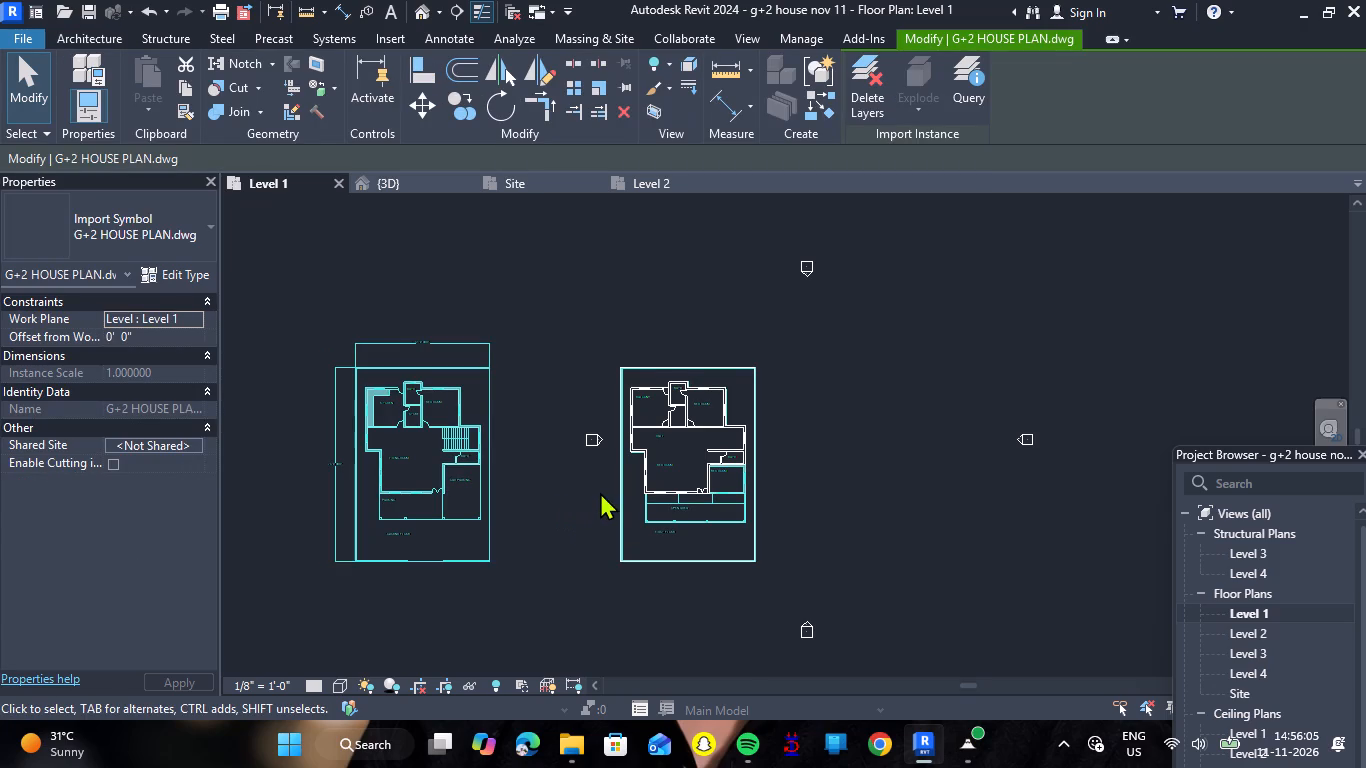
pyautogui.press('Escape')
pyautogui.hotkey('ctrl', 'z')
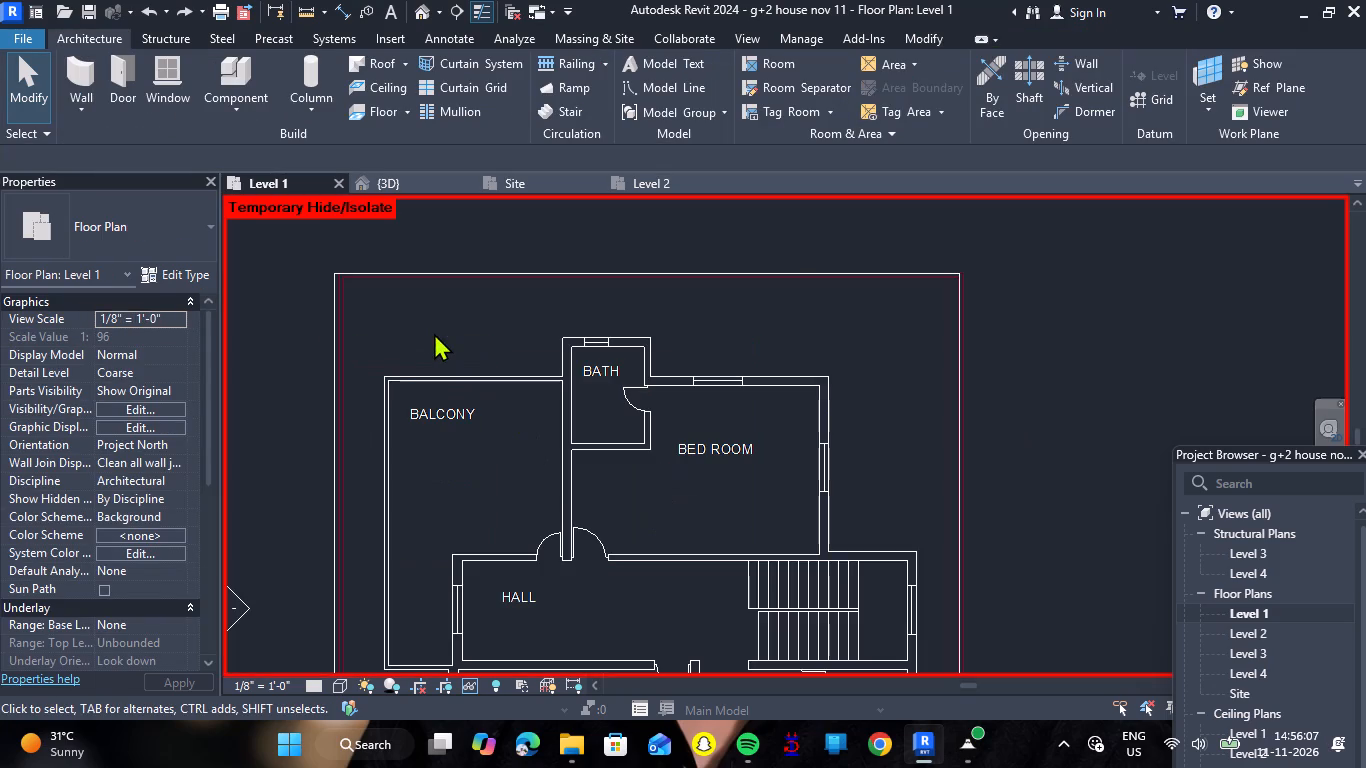
# Draw a Generic - 9" wall with Level 2 as base constraint, from the staircase's outer corner along the lower bath to the bedroom's outer corner by the open area.
pyautogui.scroll(-6, 435, 338)
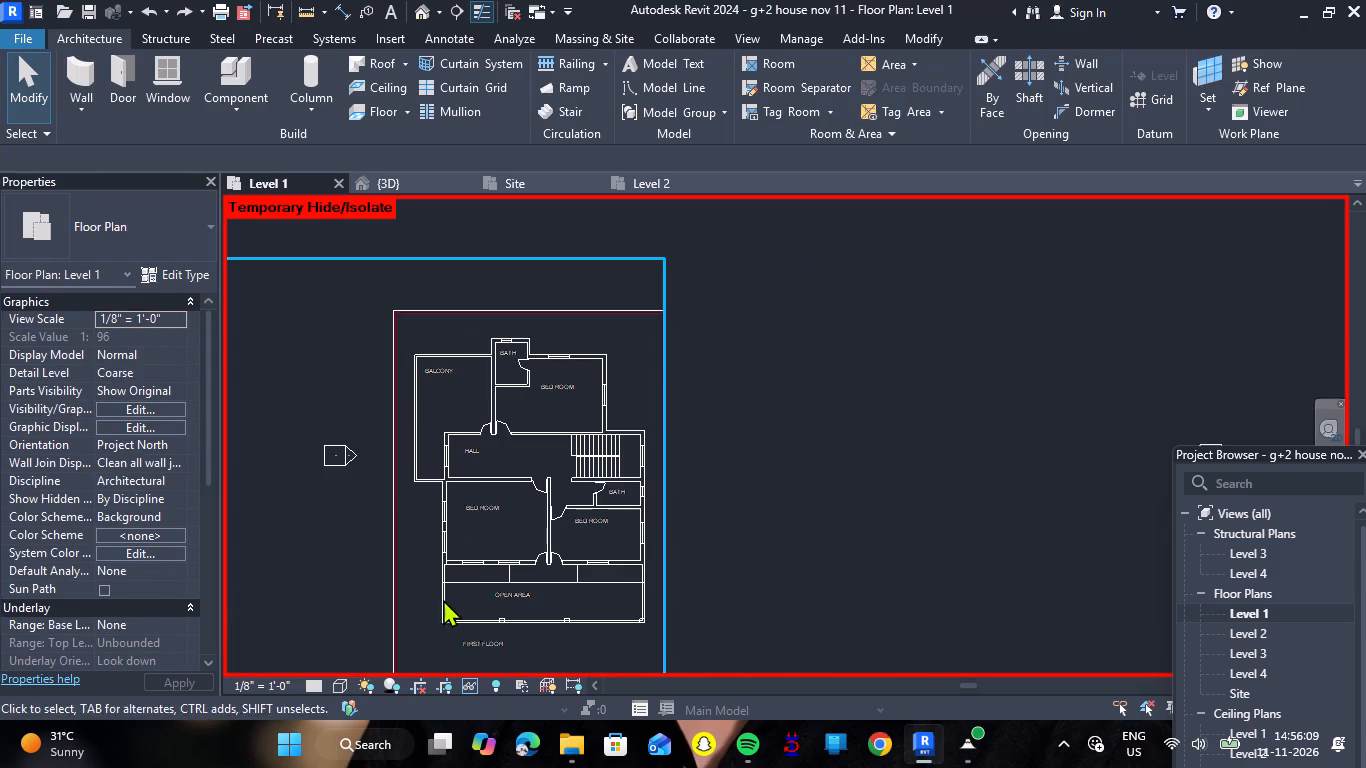
pyautogui.scroll(14, 443, 587)
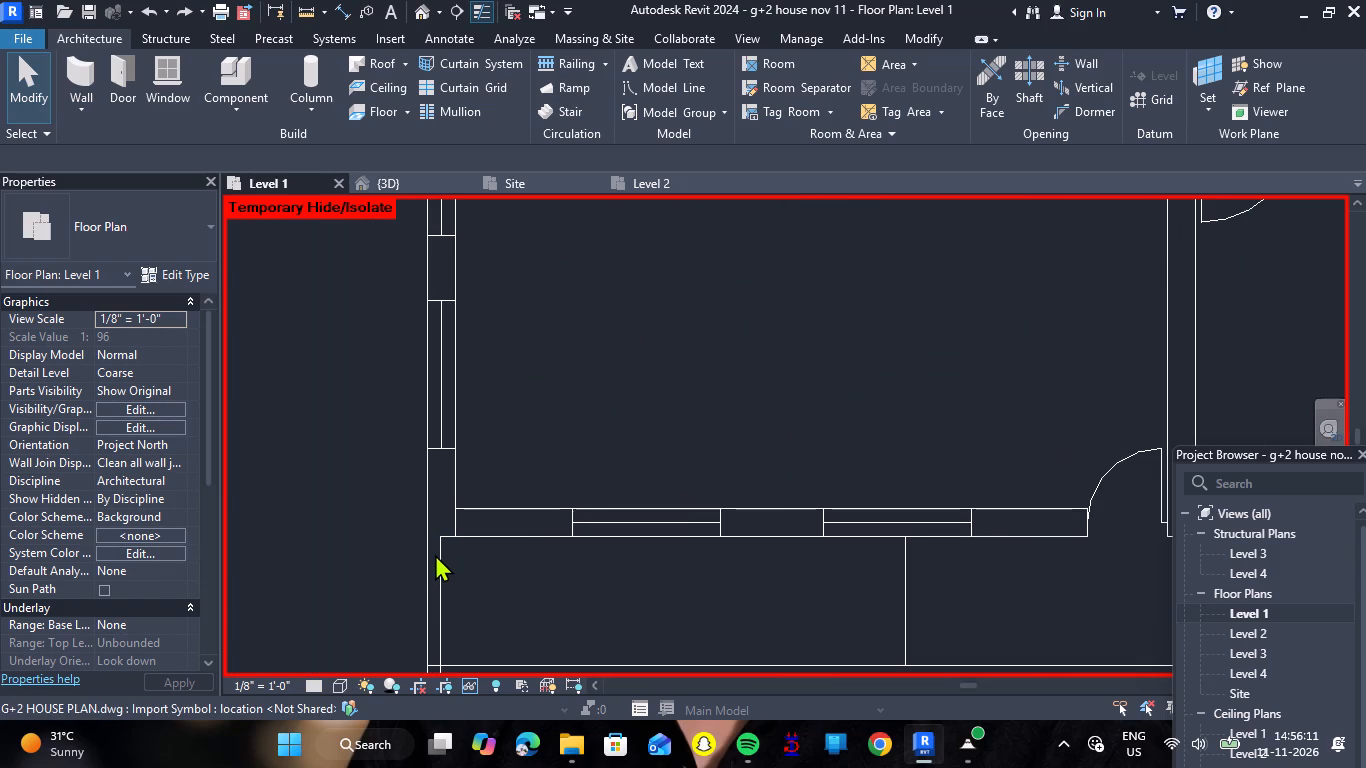
pyautogui.scroll(3, 166, 369)
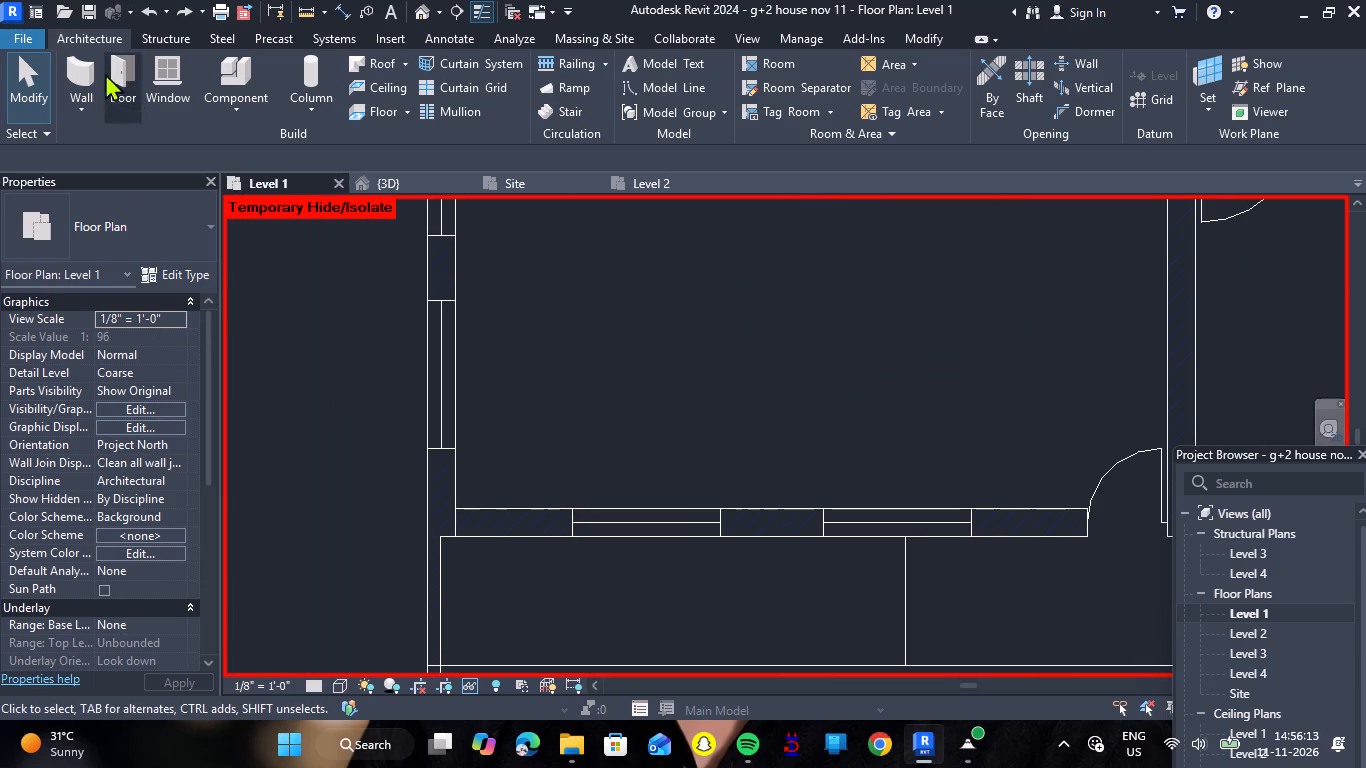
pyautogui.click(99, 69)
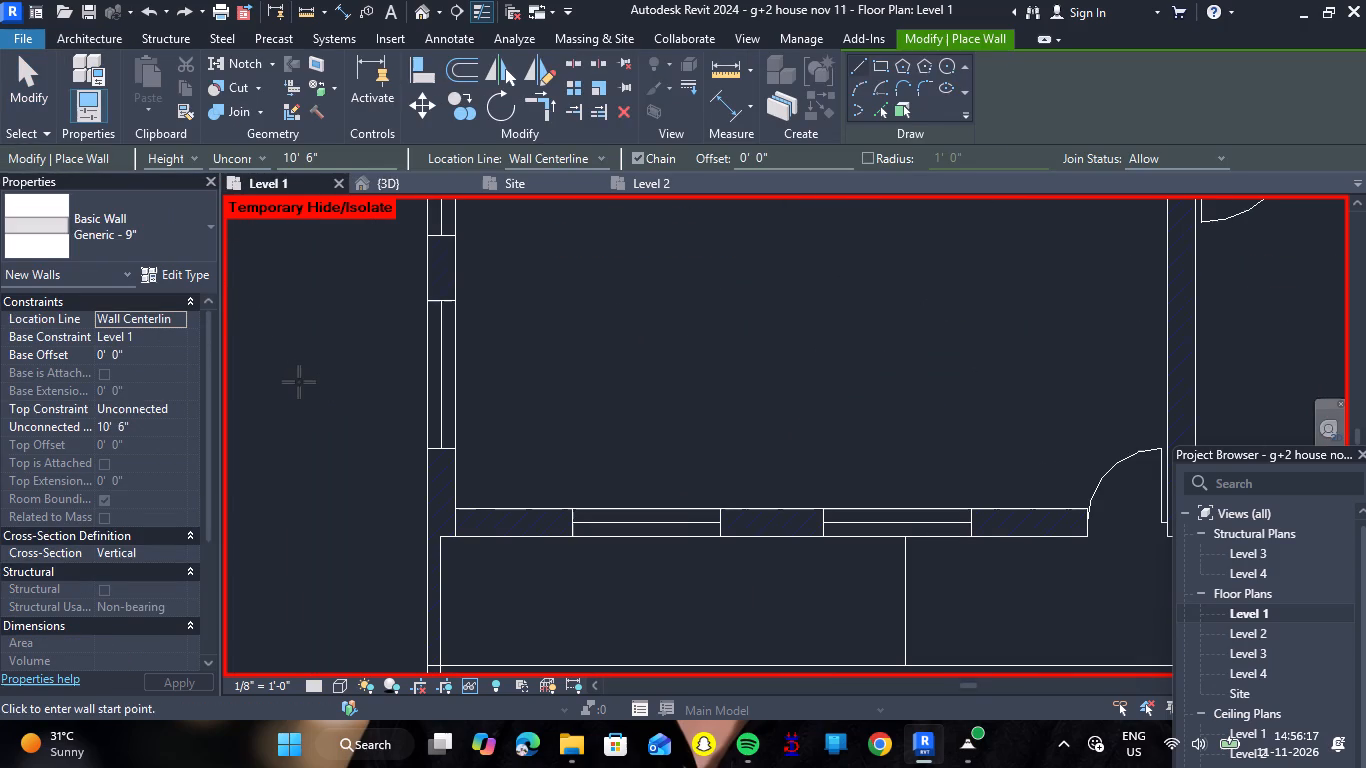
pyautogui.click(173, 335)
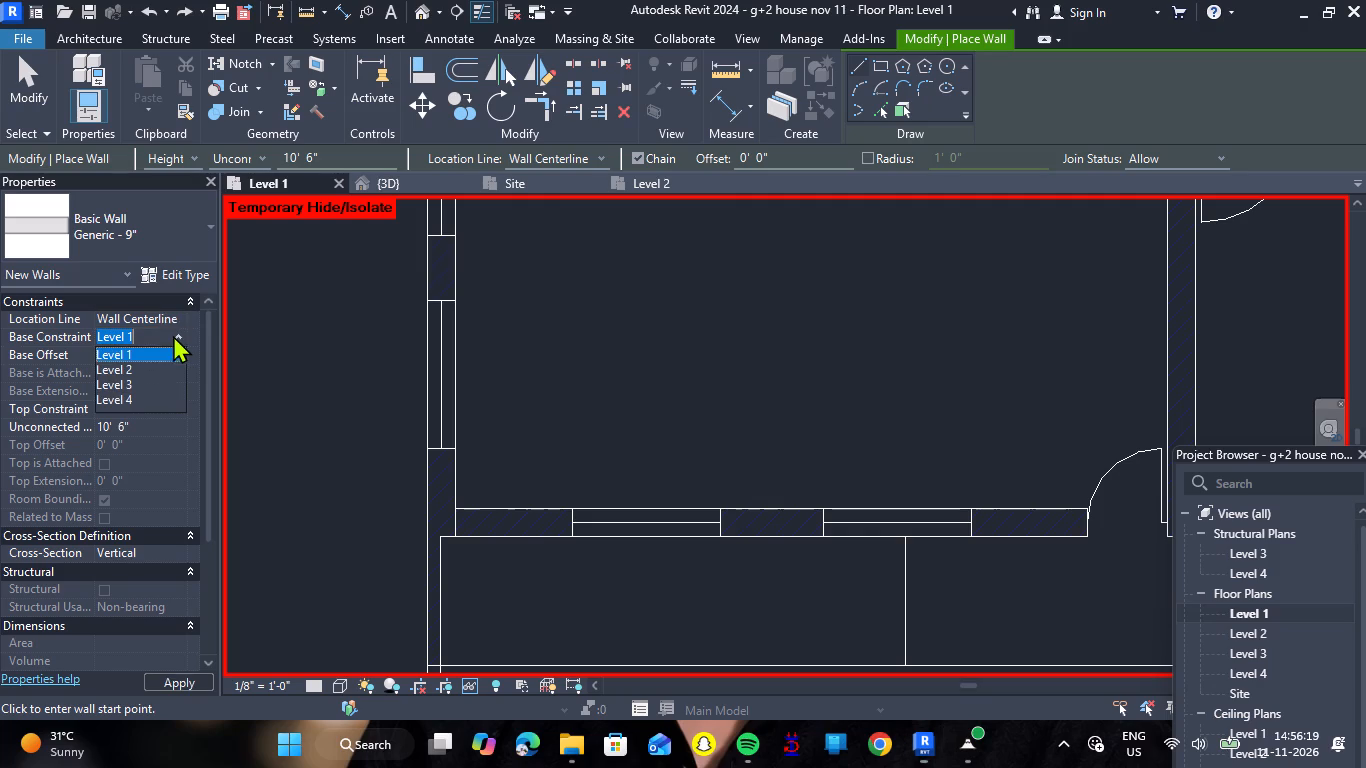
pyautogui.click(152, 370)
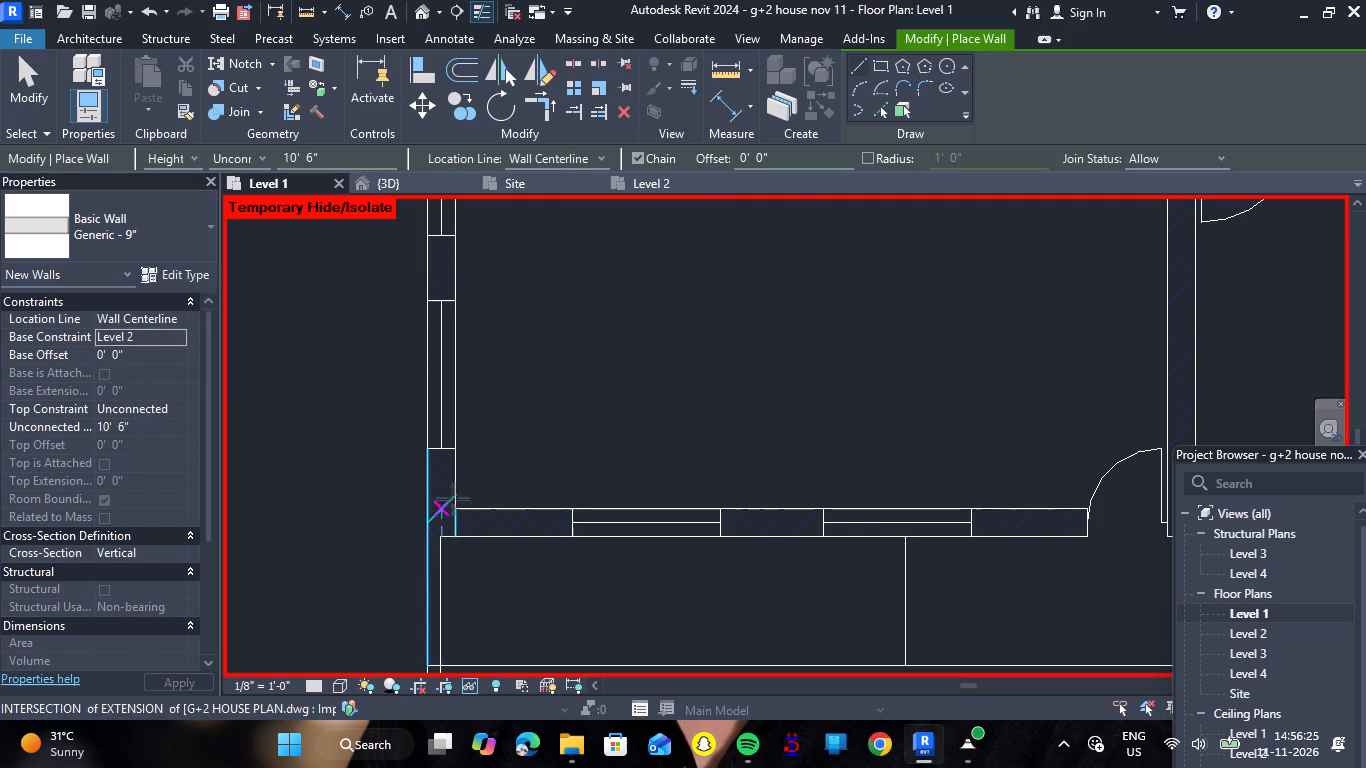
pyautogui.scroll(-7, 442, 448)
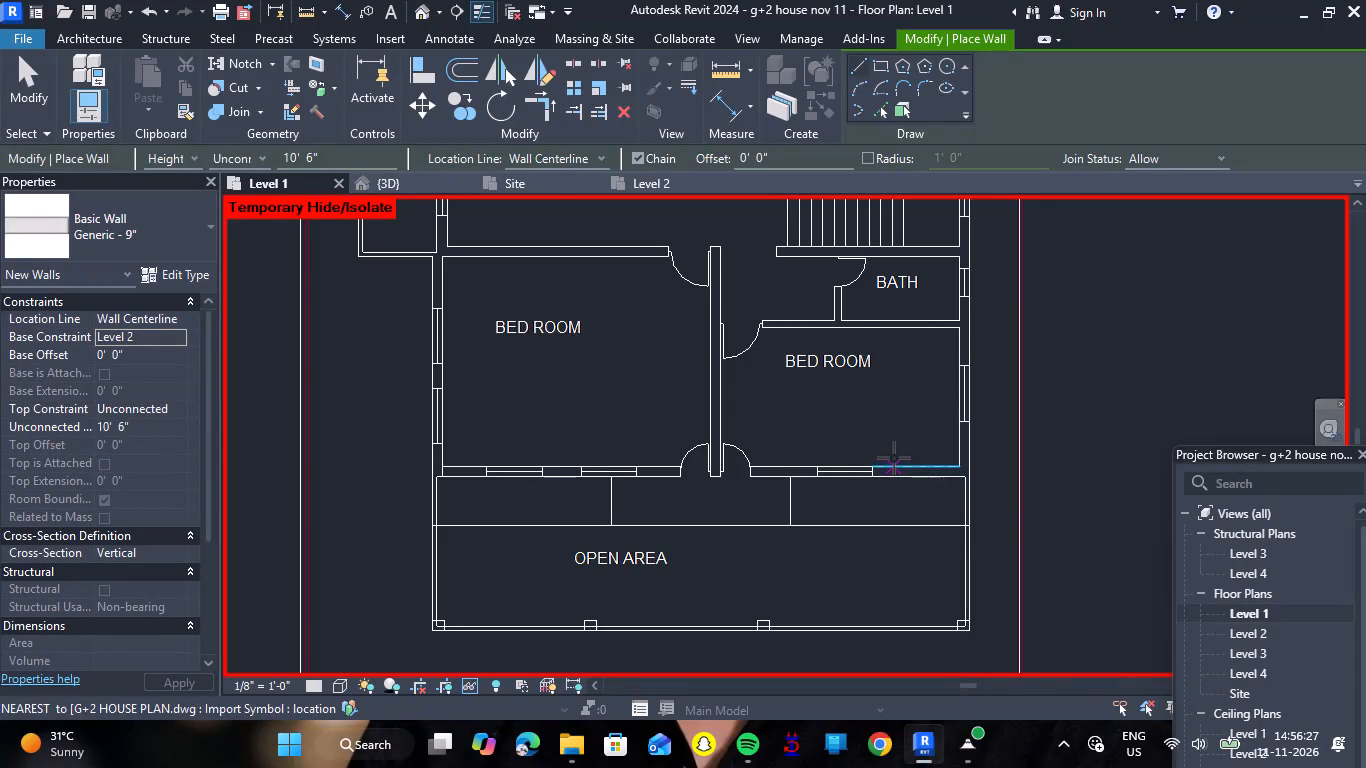
pyautogui.scroll(-6, 839, 453)
pyautogui.scroll(8, 890, 302)
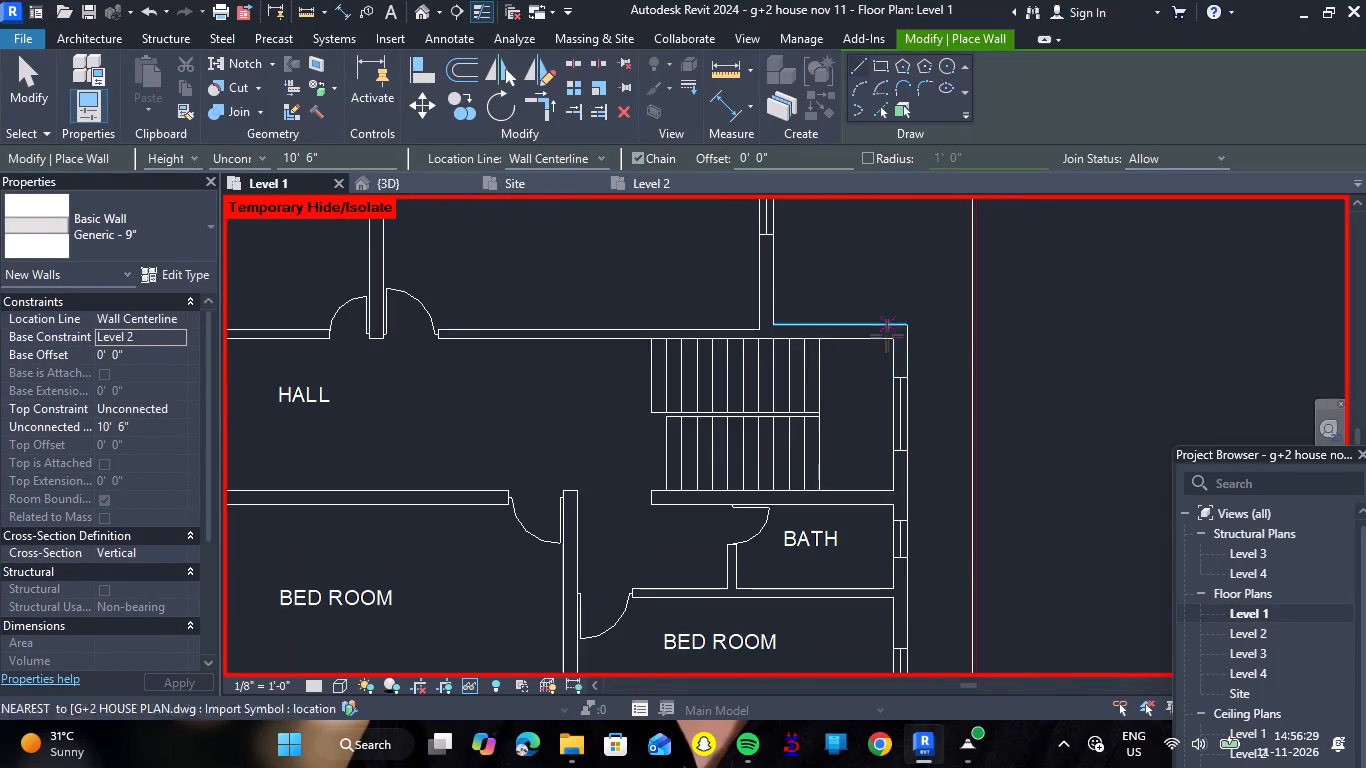
pyautogui.scroll(8, 898, 323)
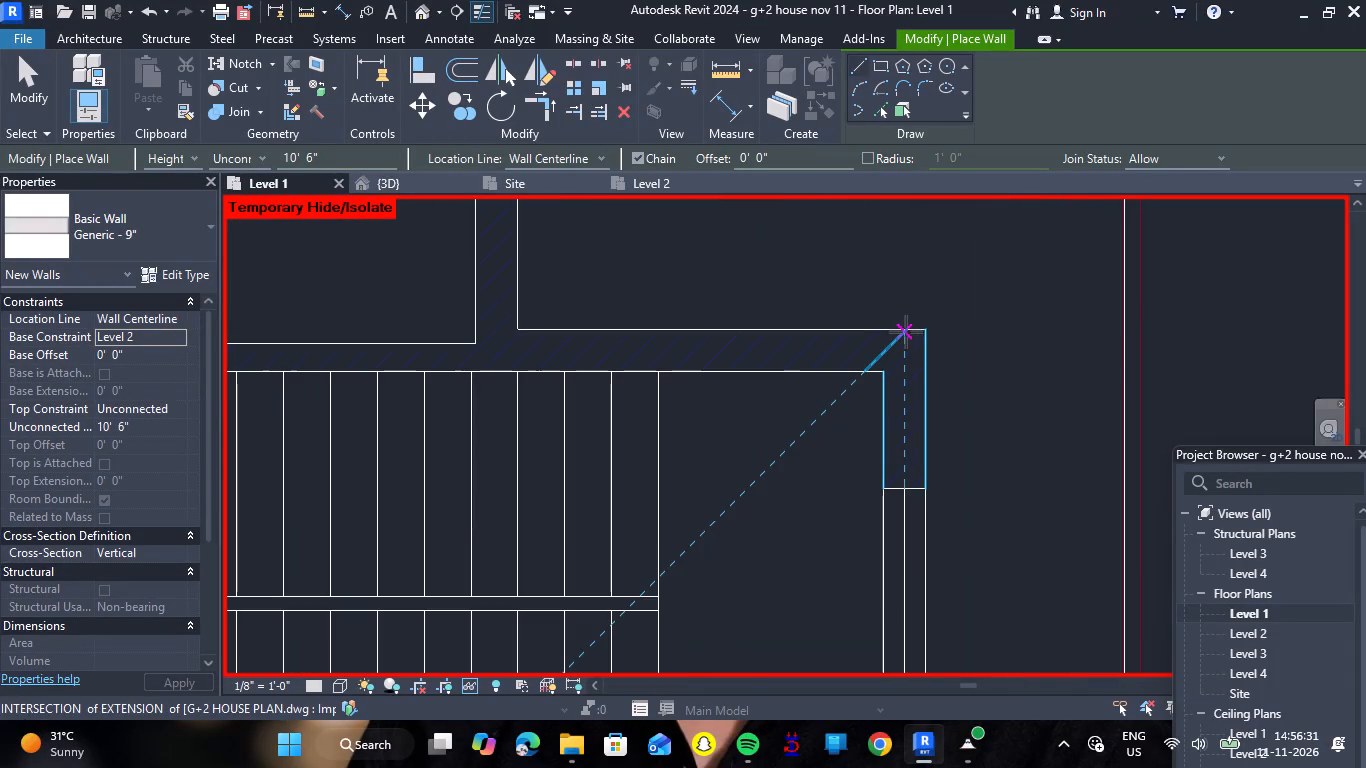
pyautogui.click(906, 332)
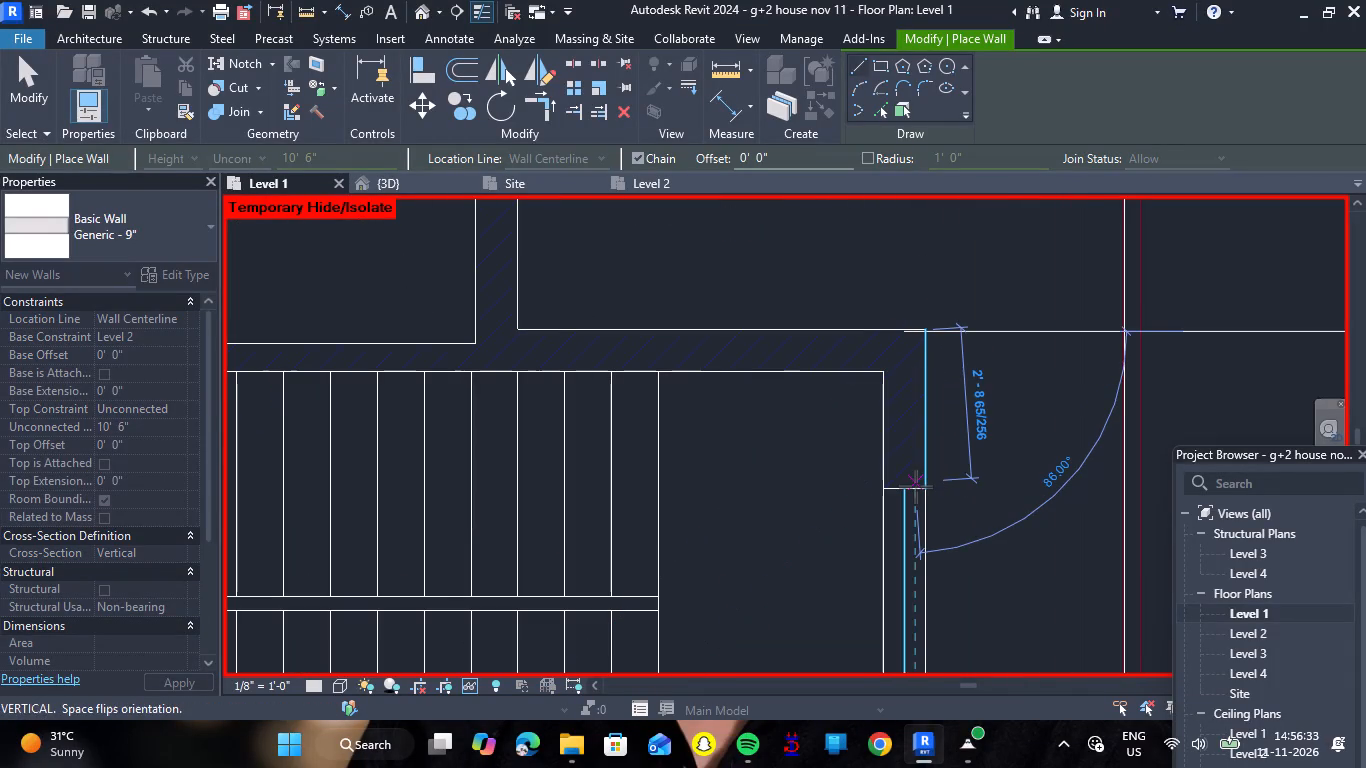
pyautogui.scroll(-15, 916, 487)
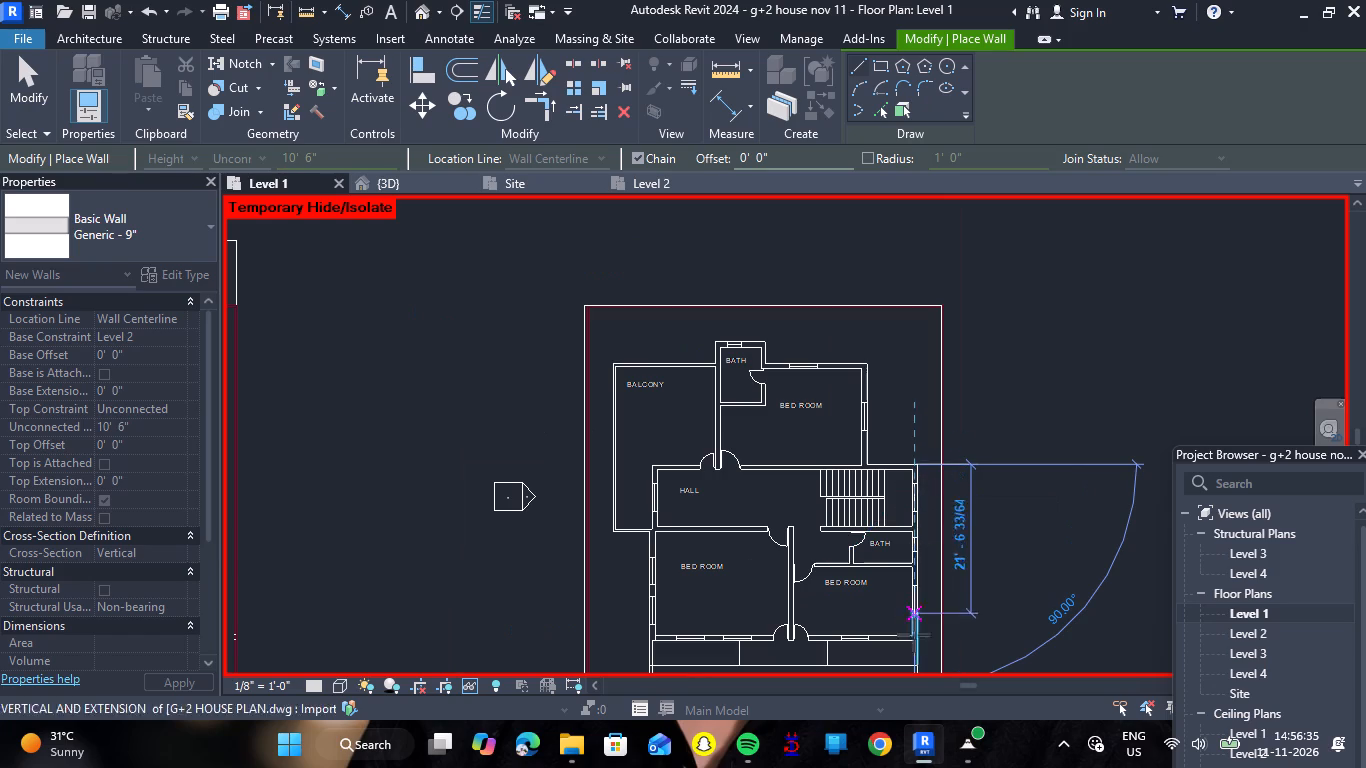
pyautogui.scroll(12, 914, 654)
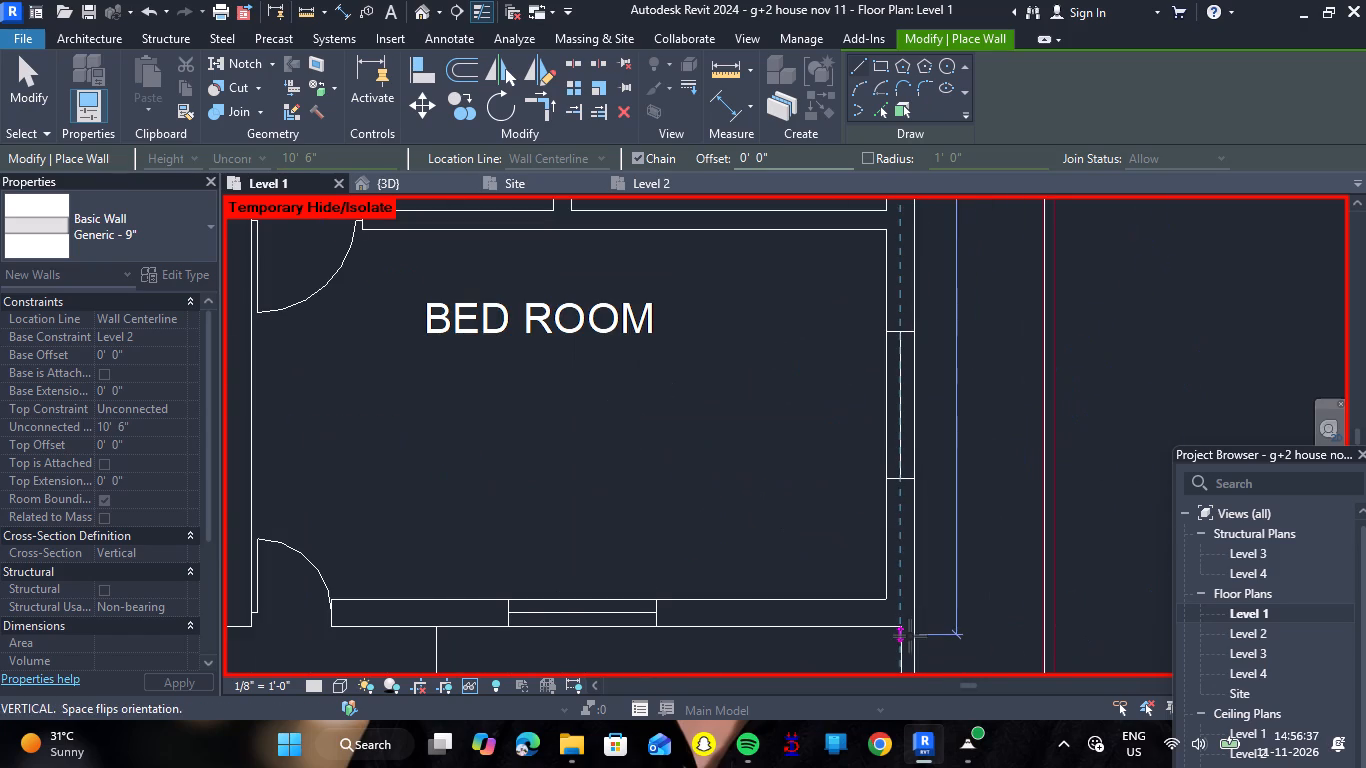
pyautogui.doubleClick(903, 626)
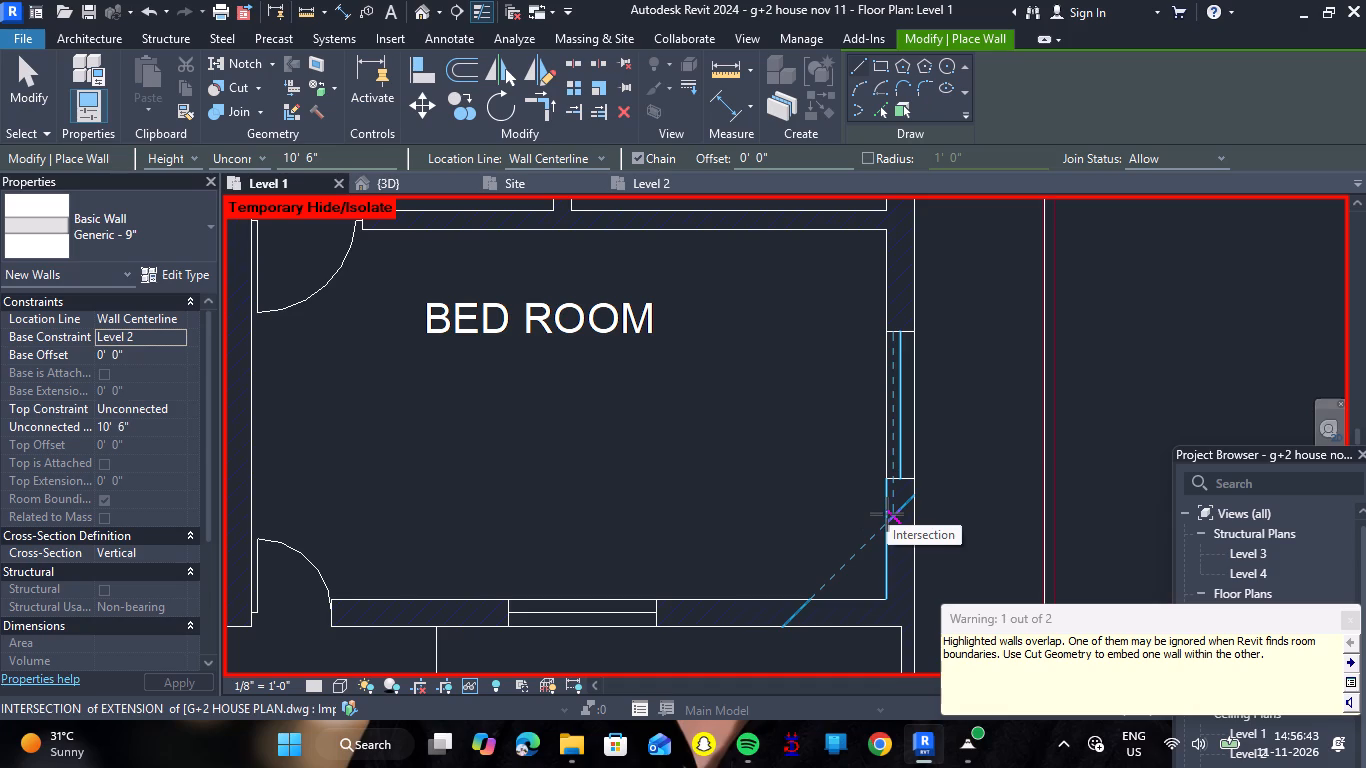
# Examine the newly drawn Level 2 walls in the 3D view, including how the upper bath's window wall sits over the ground-floor wall.
pyautogui.scroll(-7, 811, 528)
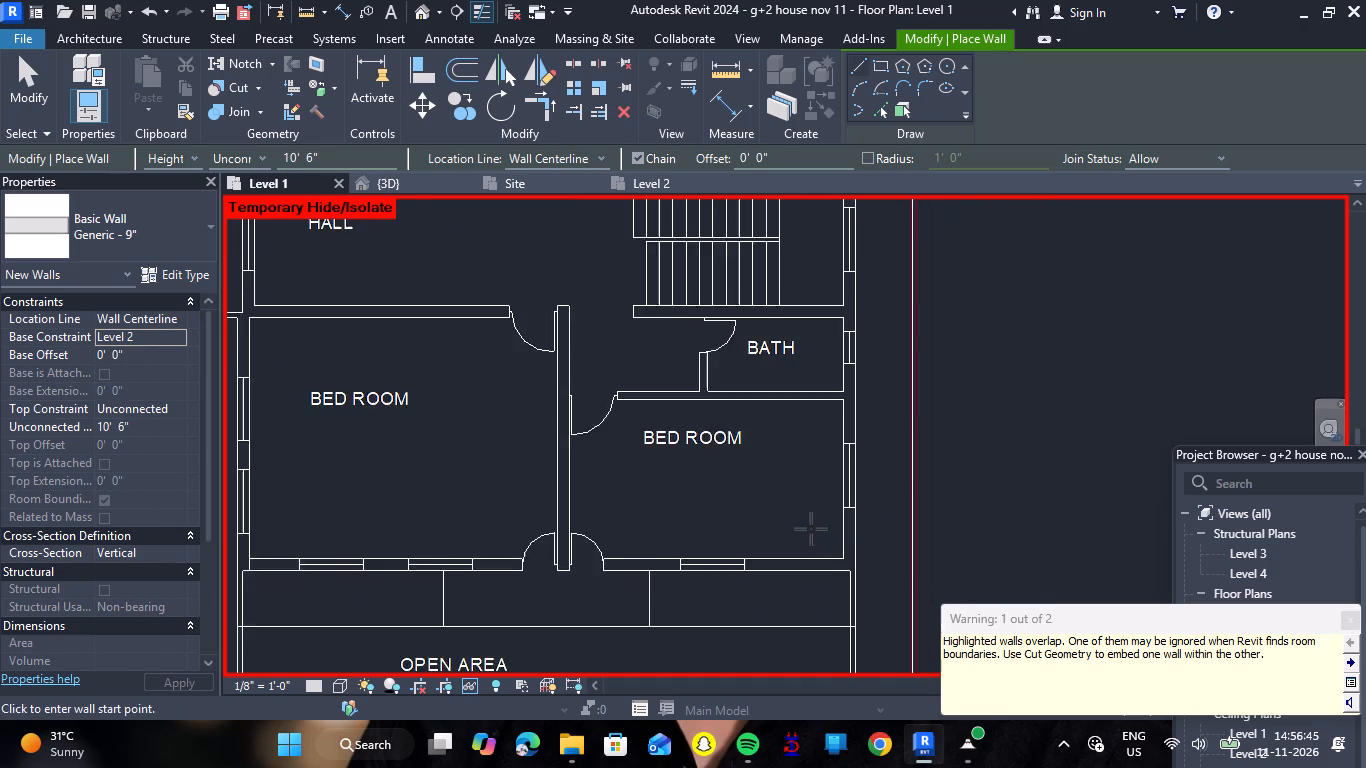
pyautogui.scroll(-1, 811, 529)
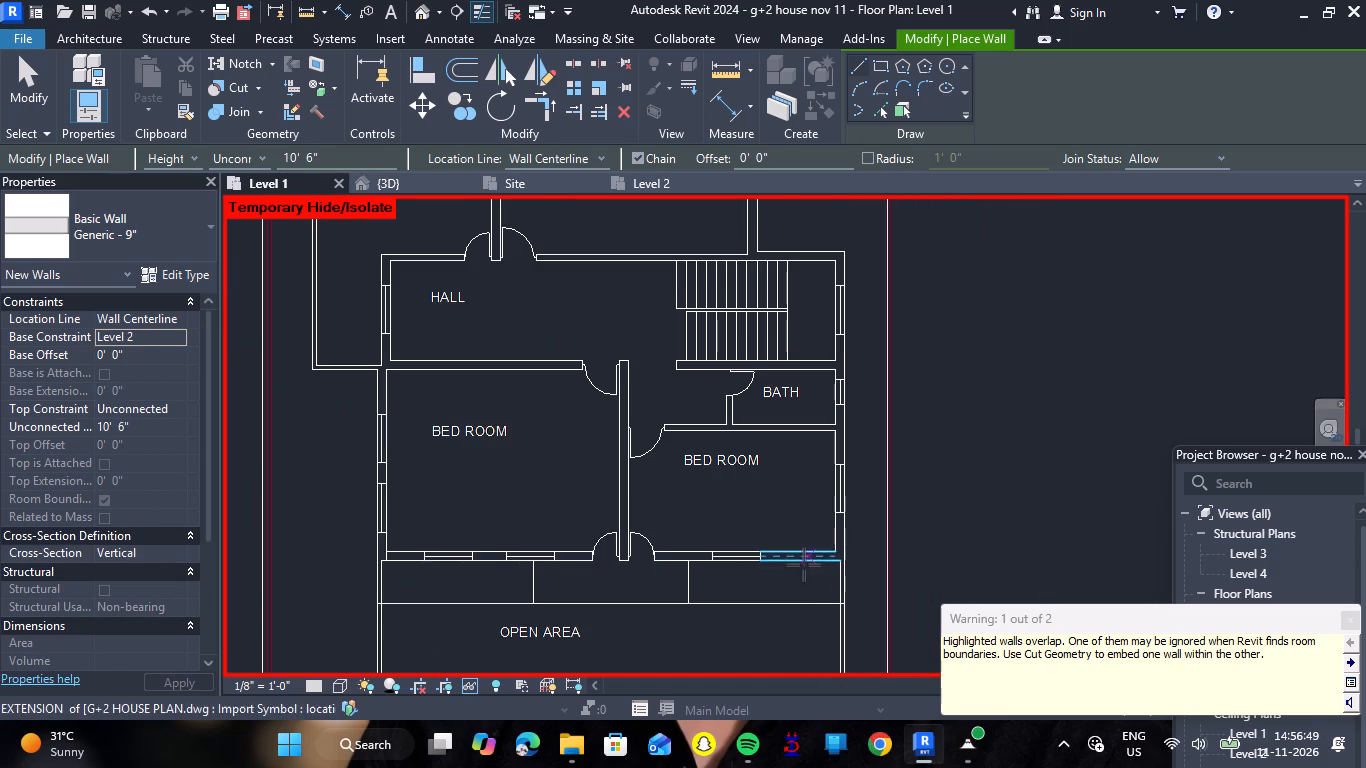
pyautogui.click(426, 183)
pyautogui.scroll(-6, 596, 428)
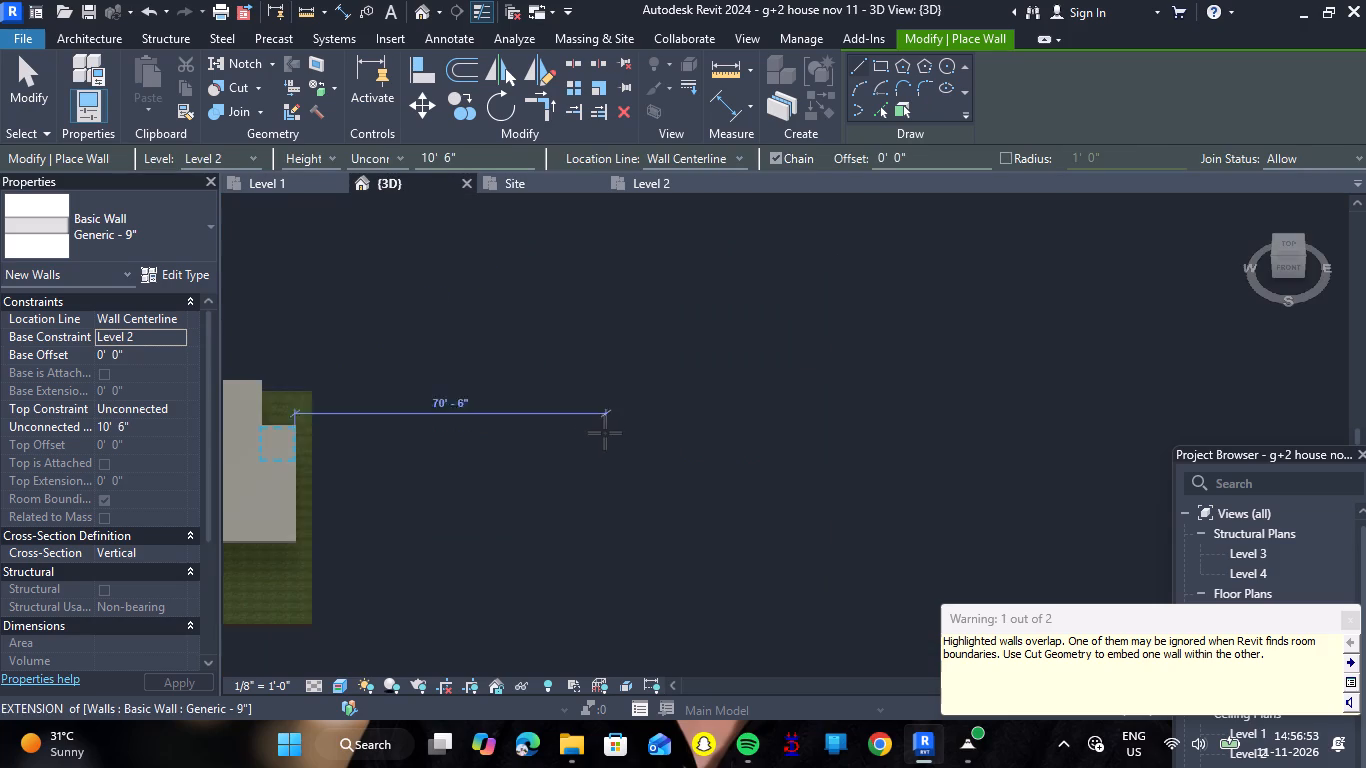
pyautogui.scroll(-6, 613, 433)
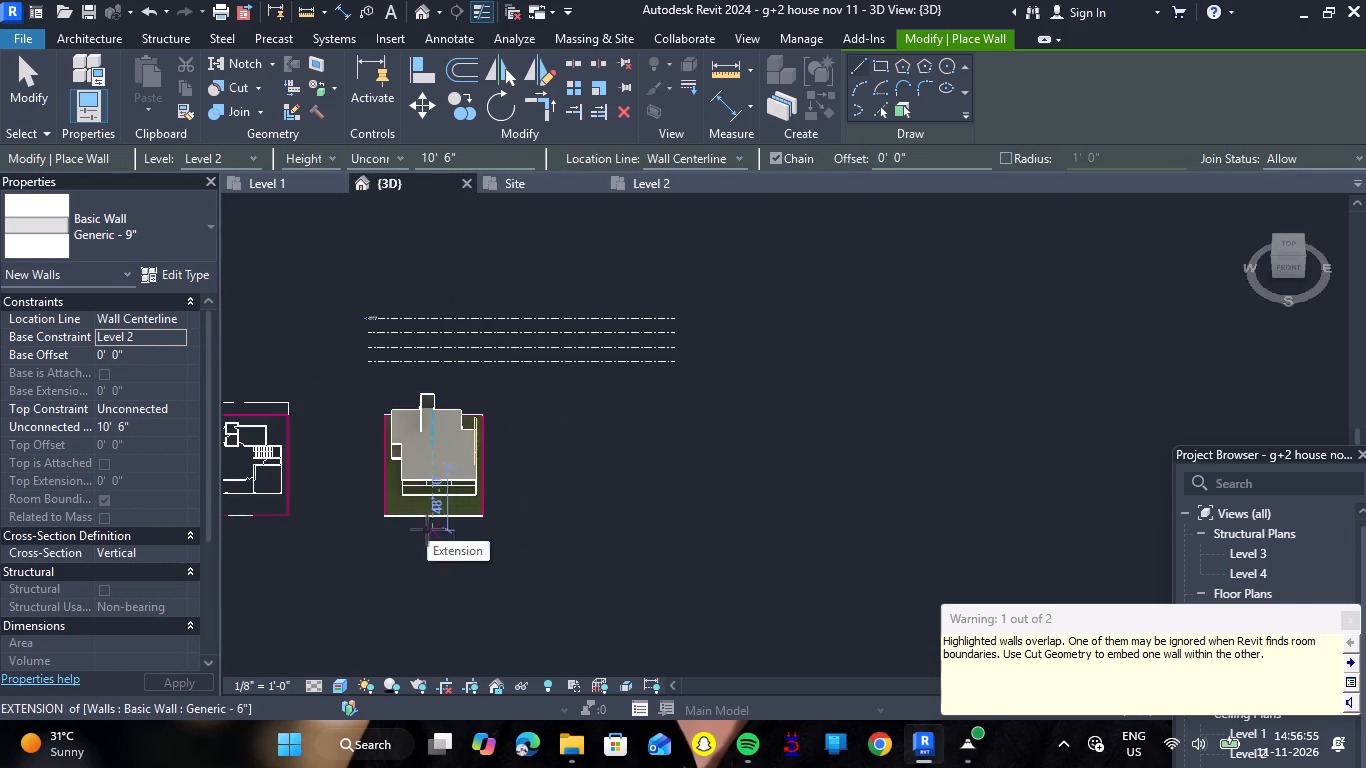
pyautogui.keyDown('shift'); pyautogui.moveTo(425, 529); pyautogui.dragTo(637, 434, button='right'); pyautogui.keyUp('shift')
pyautogui.scroll(7, 528, 437)
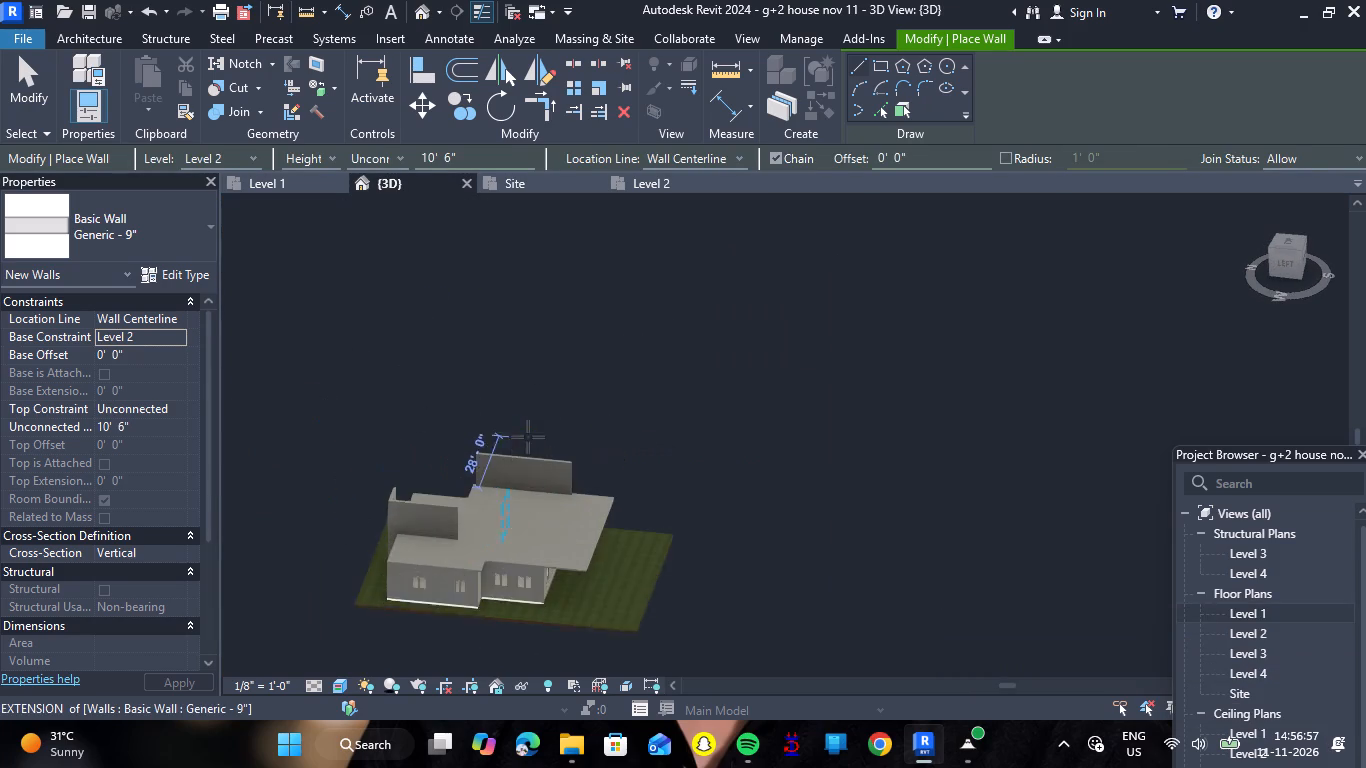
pyautogui.scroll(8, 319, 611)
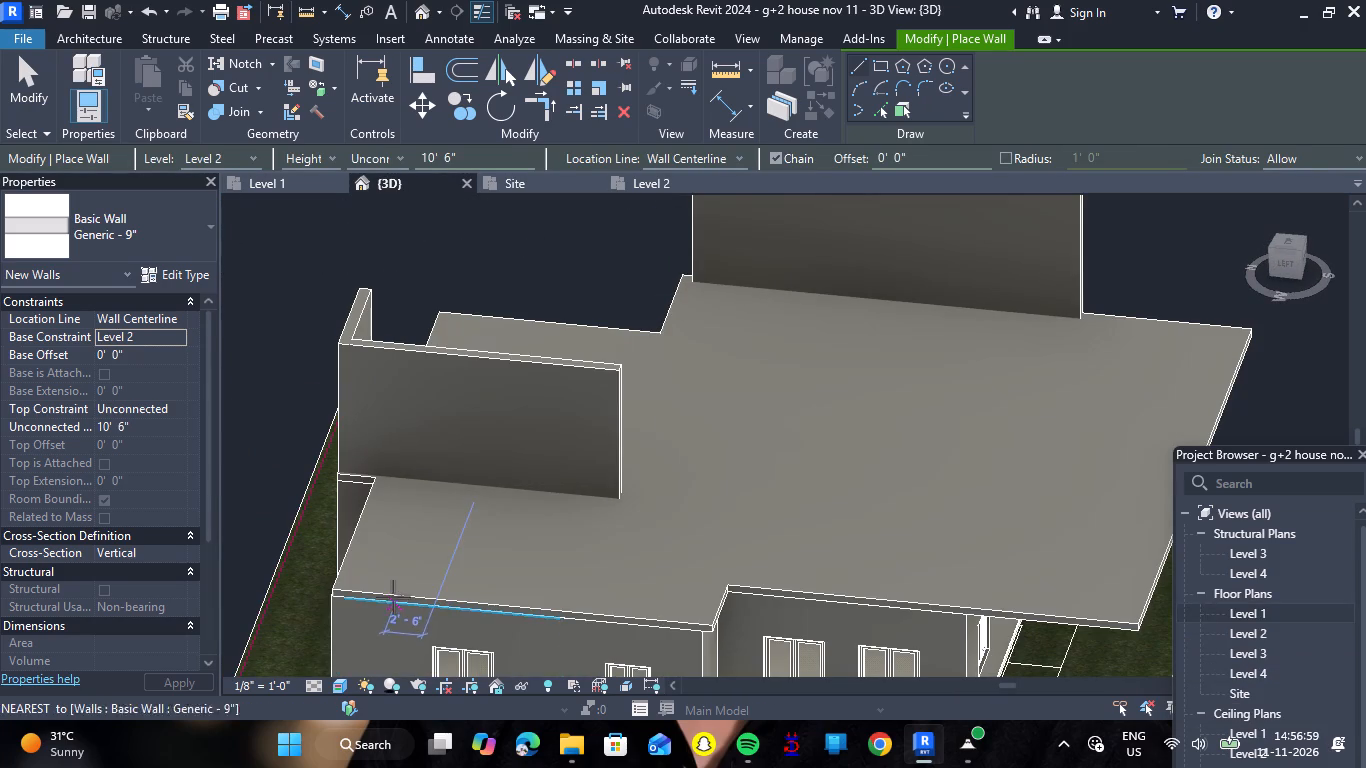
pyautogui.keyDown('shift'); pyautogui.moveTo(364, 559); pyautogui.dragTo(529, 537, button='right'); pyautogui.keyUp('shift')
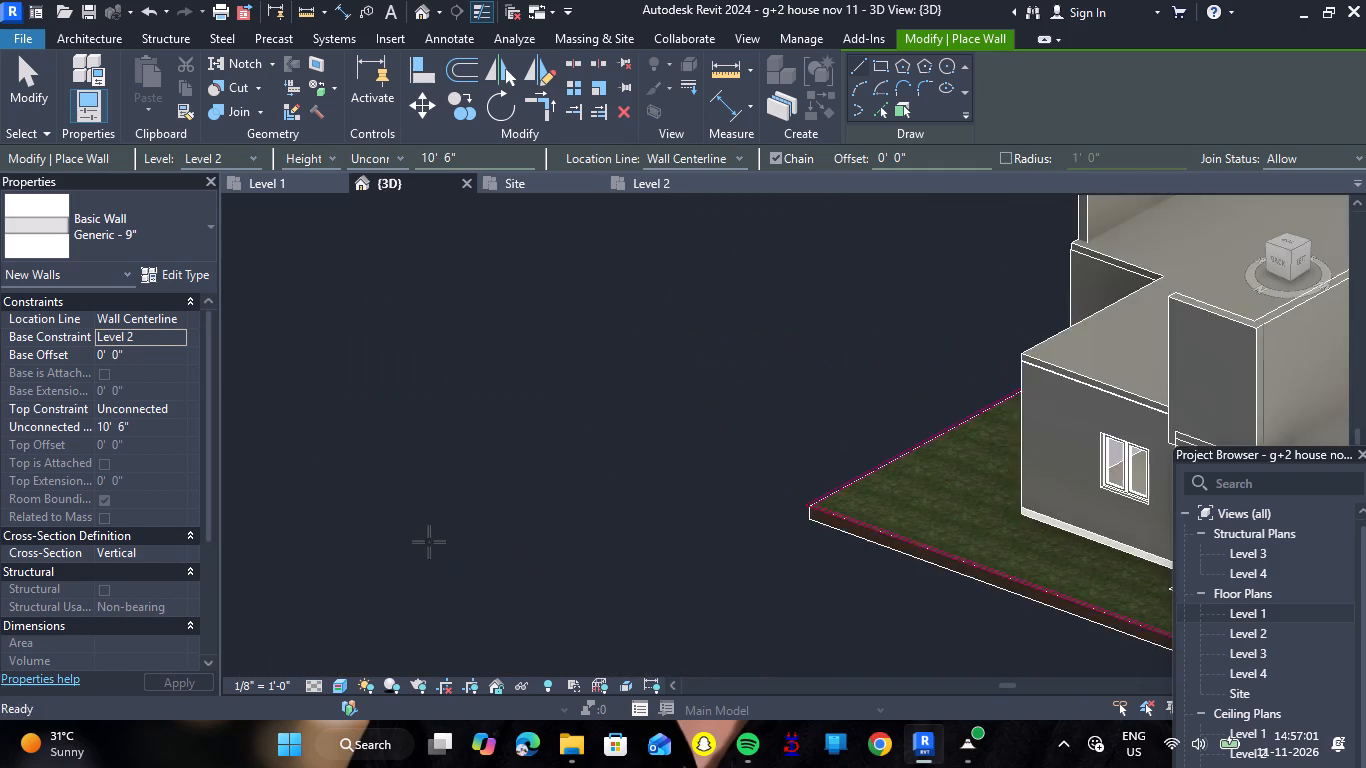
pyautogui.scroll(-5, 429, 542)
pyautogui.scroll(7, 825, 588)
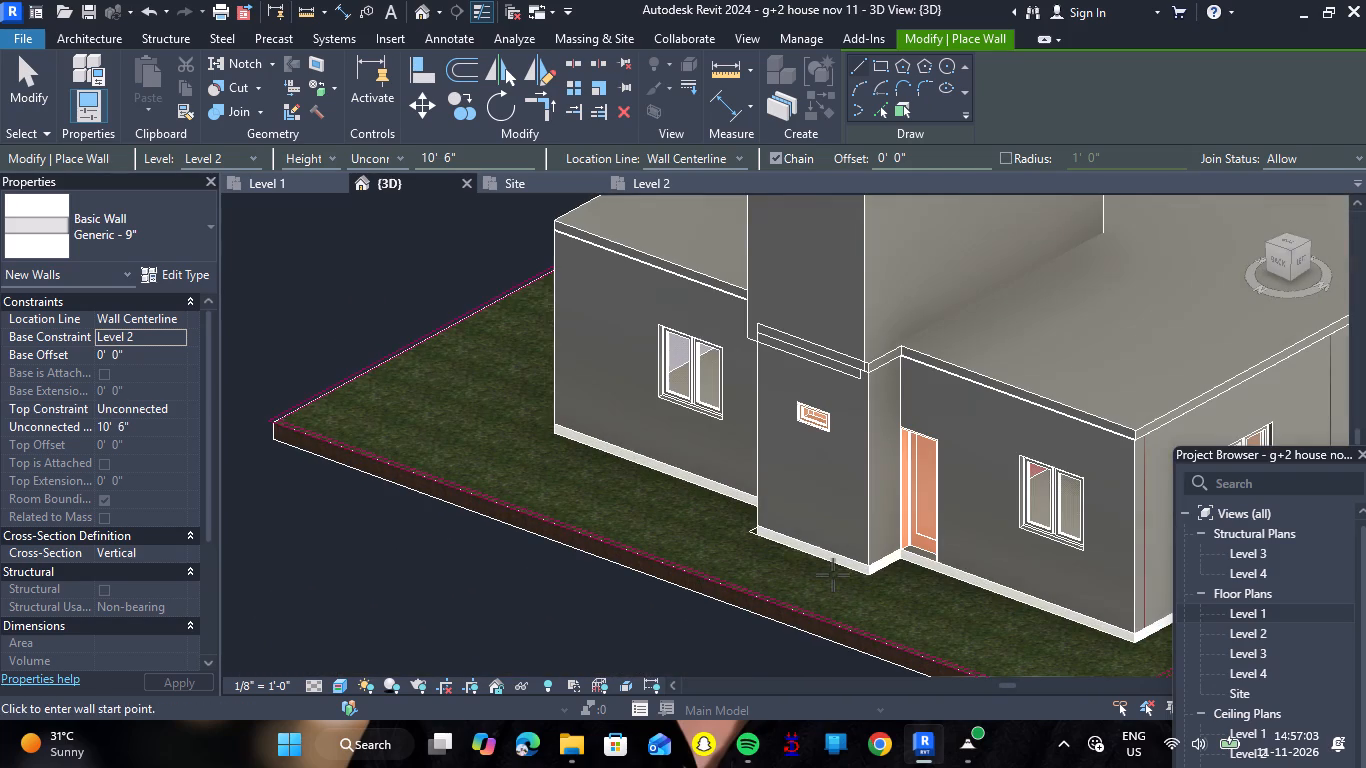
pyautogui.press('Escape')
pyautogui.scroll(-5, 808, 598)
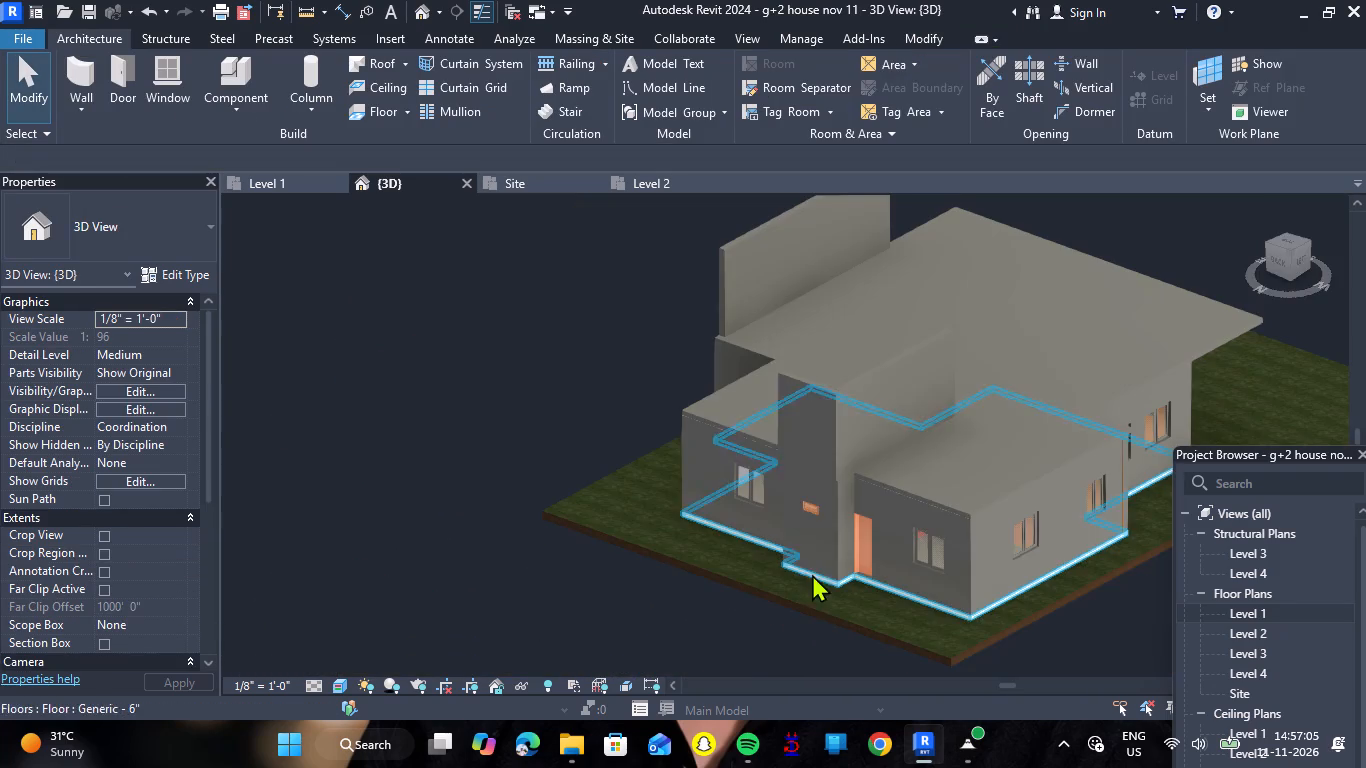
pyautogui.click(826, 395)
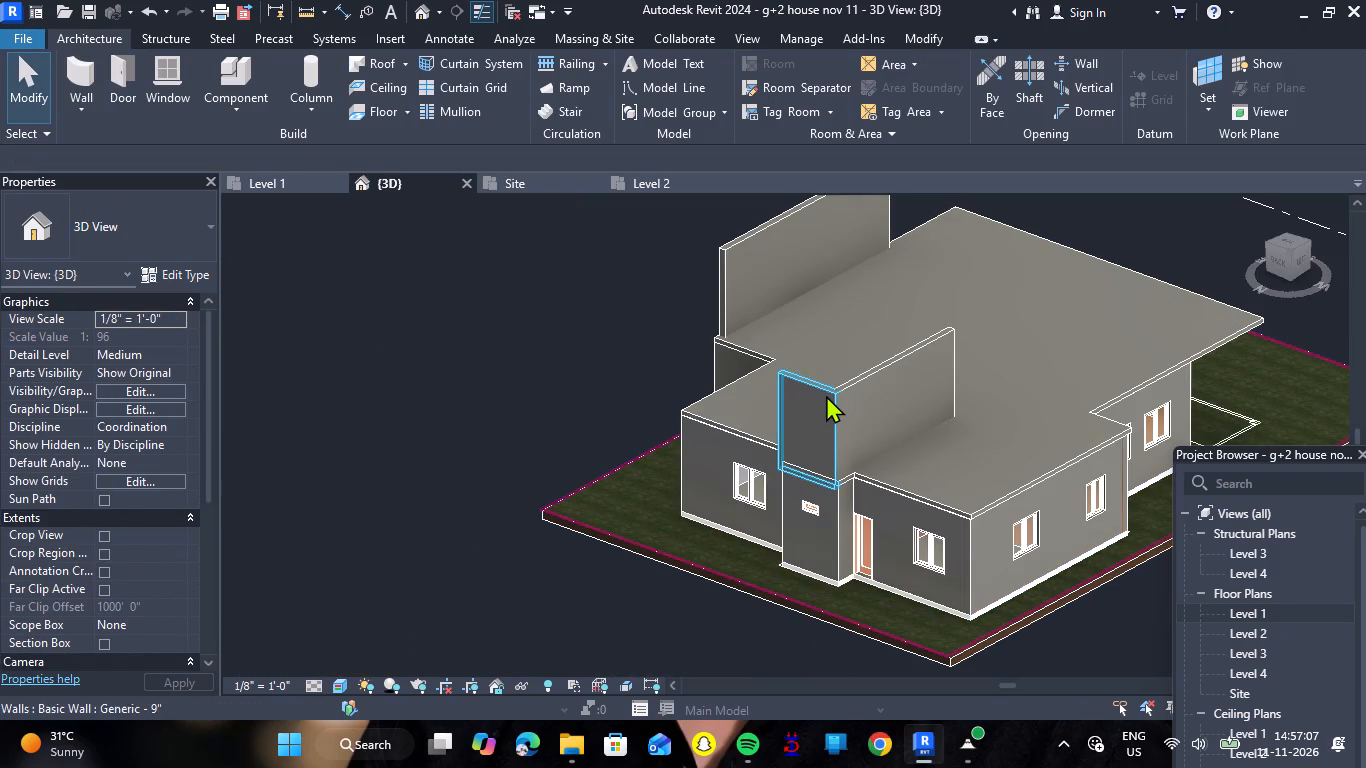
pyautogui.scroll(8, 826, 479)
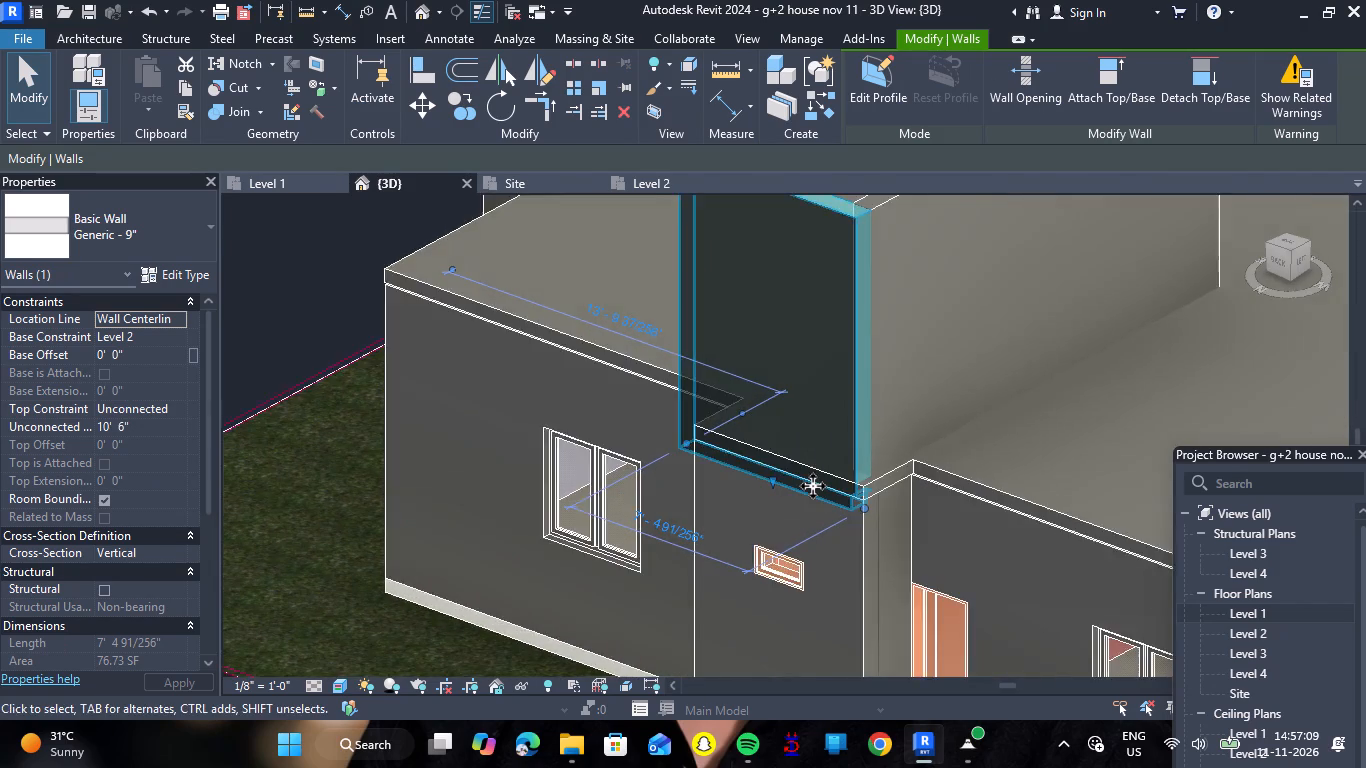
pyautogui.scroll(3, 813, 486)
pyautogui.scroll(-8, 766, 428)
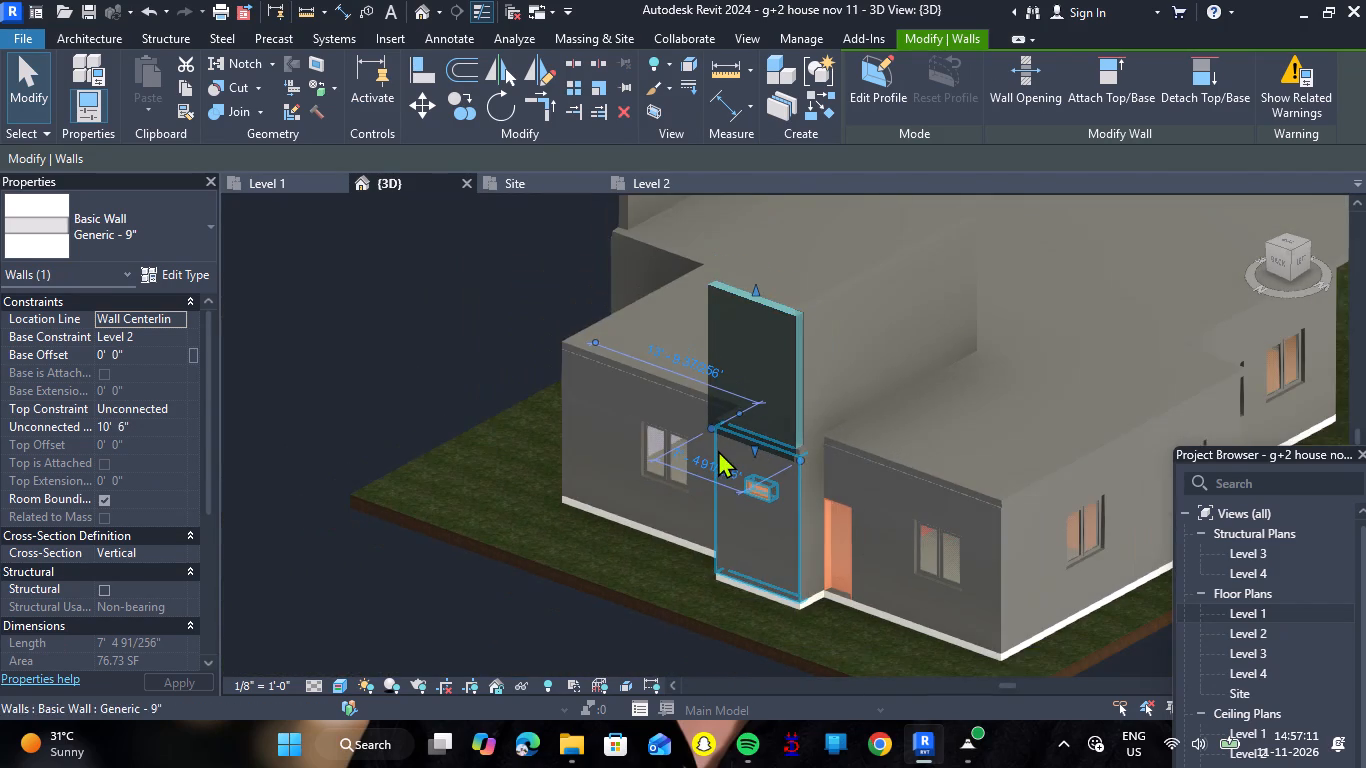
pyautogui.scroll(-4, 714, 452)
# Inspect the upper bath's walls against the imported first-floor drawing in the Site and Level 1 floor plans, and clear the wall selection.
pyautogui.click(506, 181)
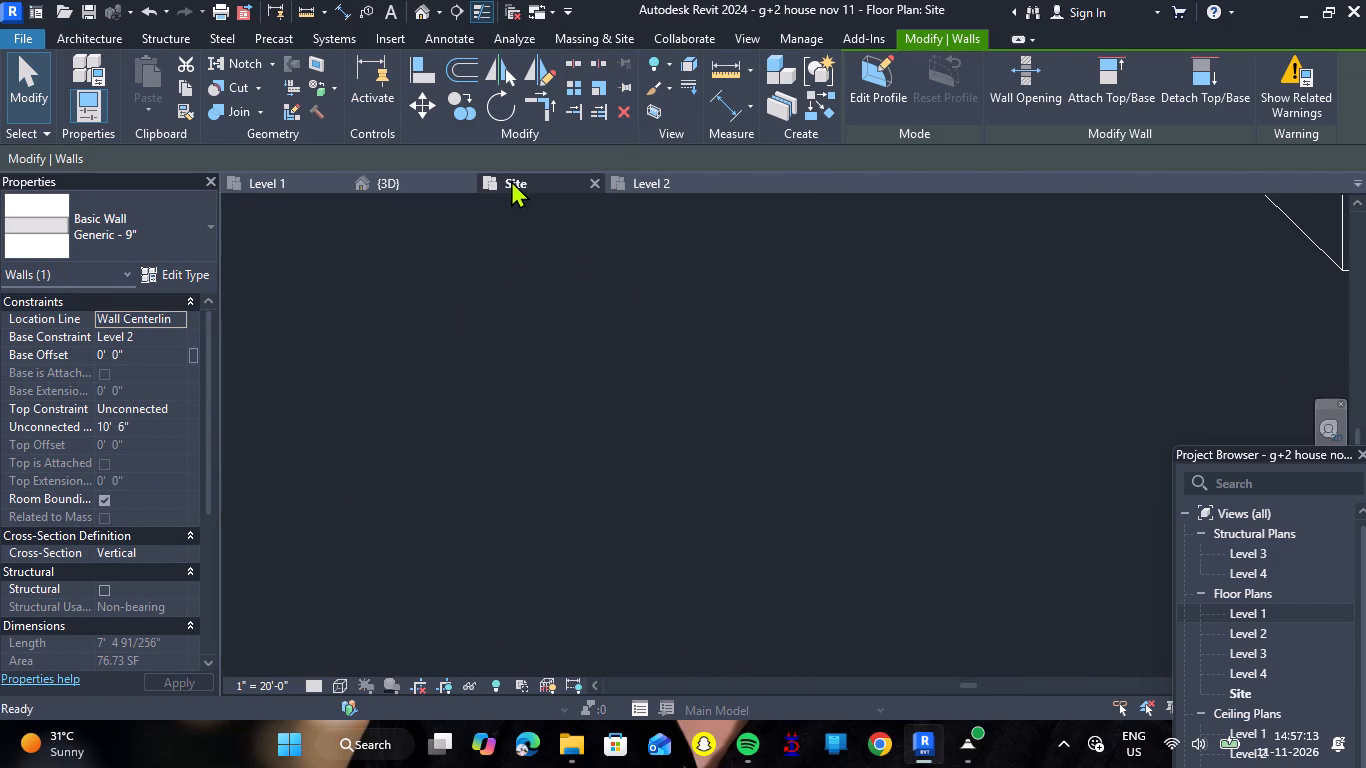
pyautogui.scroll(-14, 612, 406)
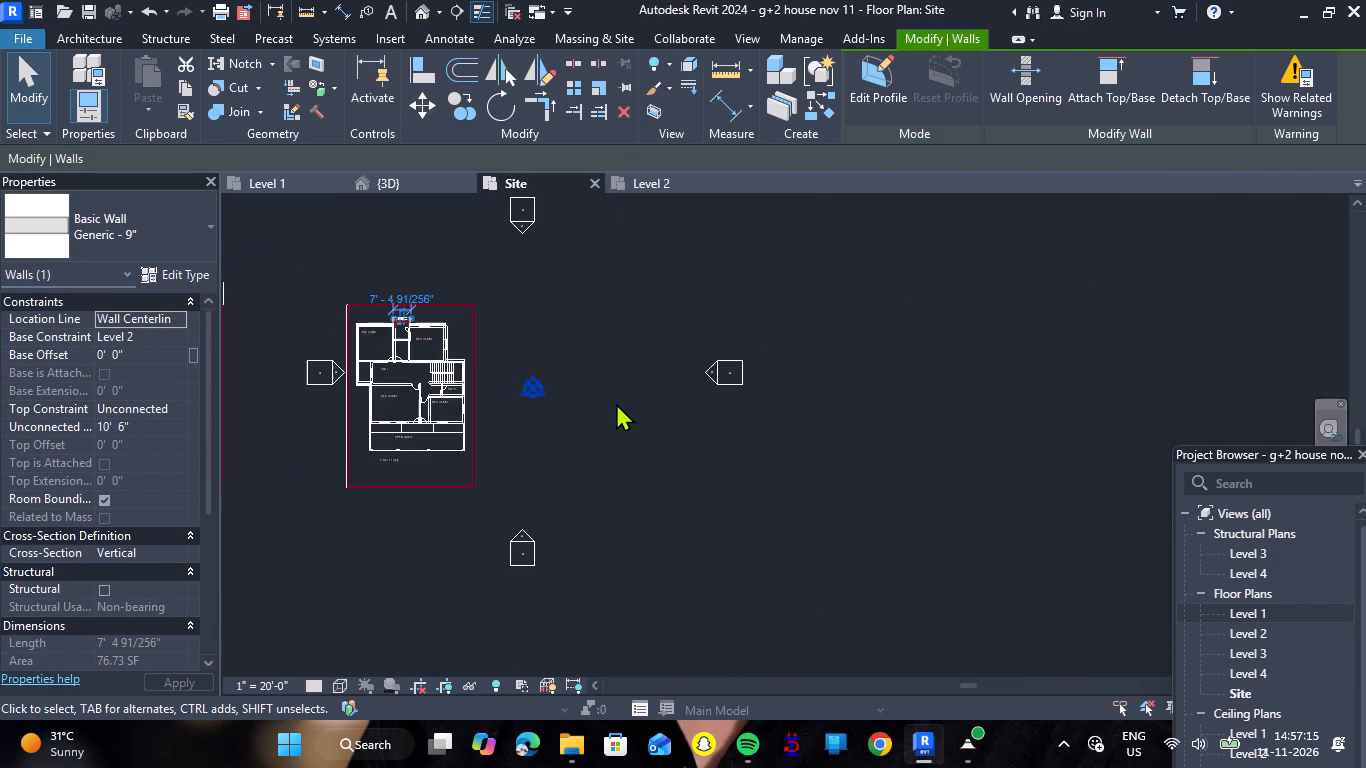
pyautogui.scroll(-2, 504, 393)
pyautogui.scroll(6, 375, 350)
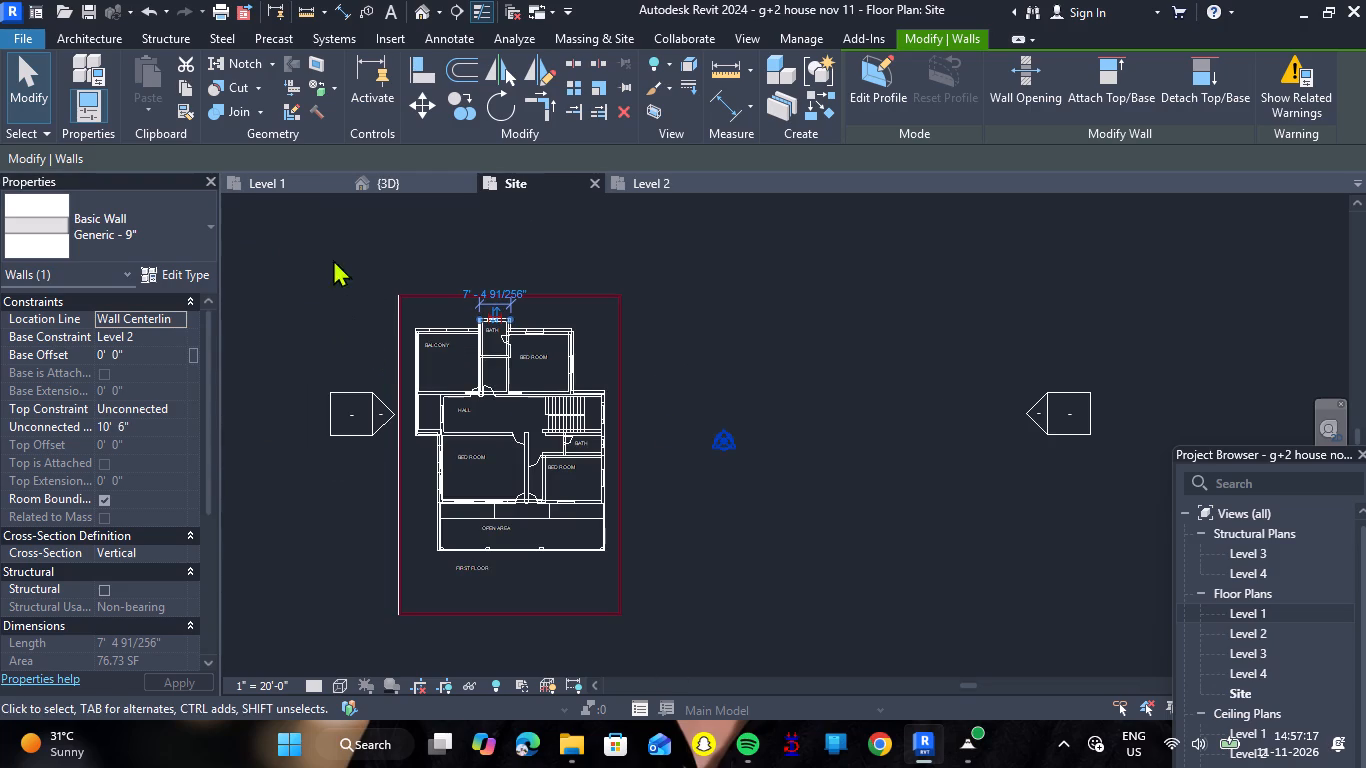
pyautogui.click(278, 175)
pyautogui.scroll(-7, 669, 317)
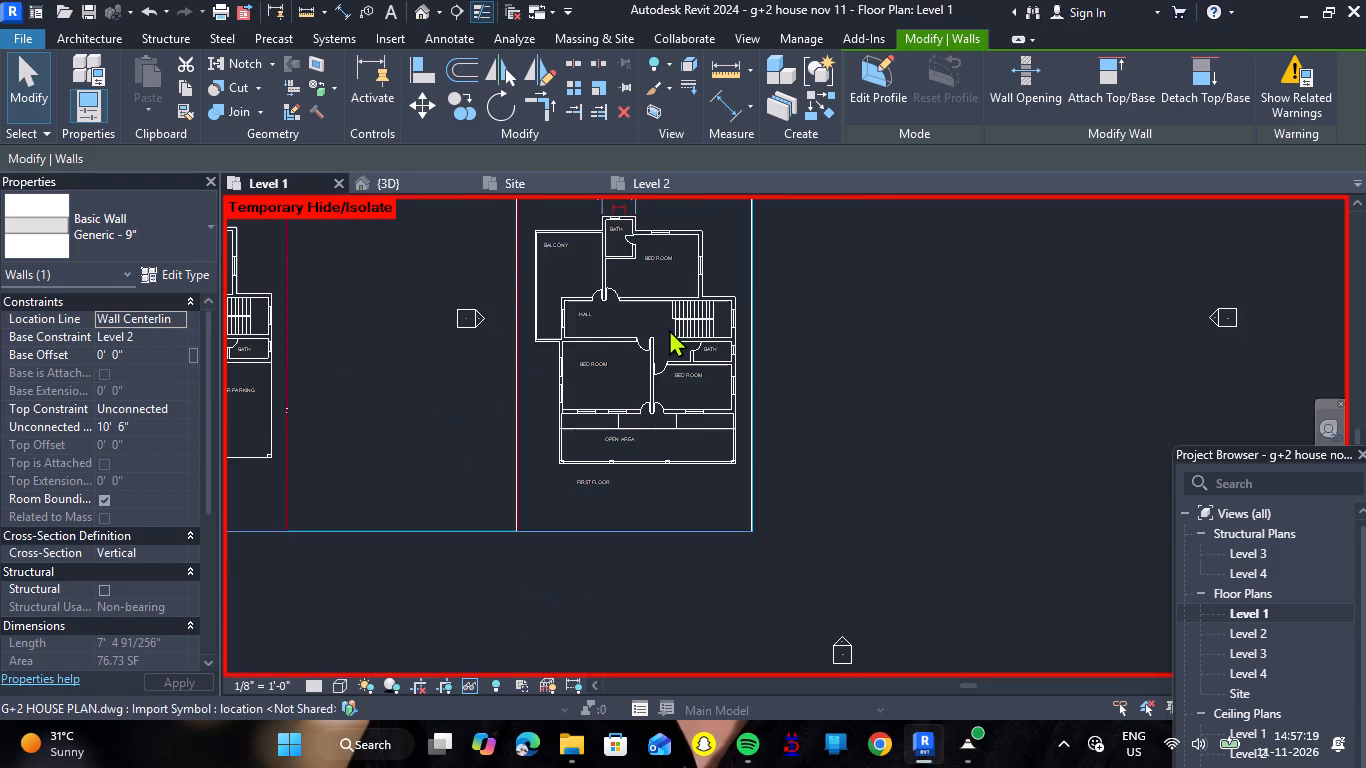
pyautogui.scroll(-4, 611, 292)
pyautogui.scroll(14, 605, 230)
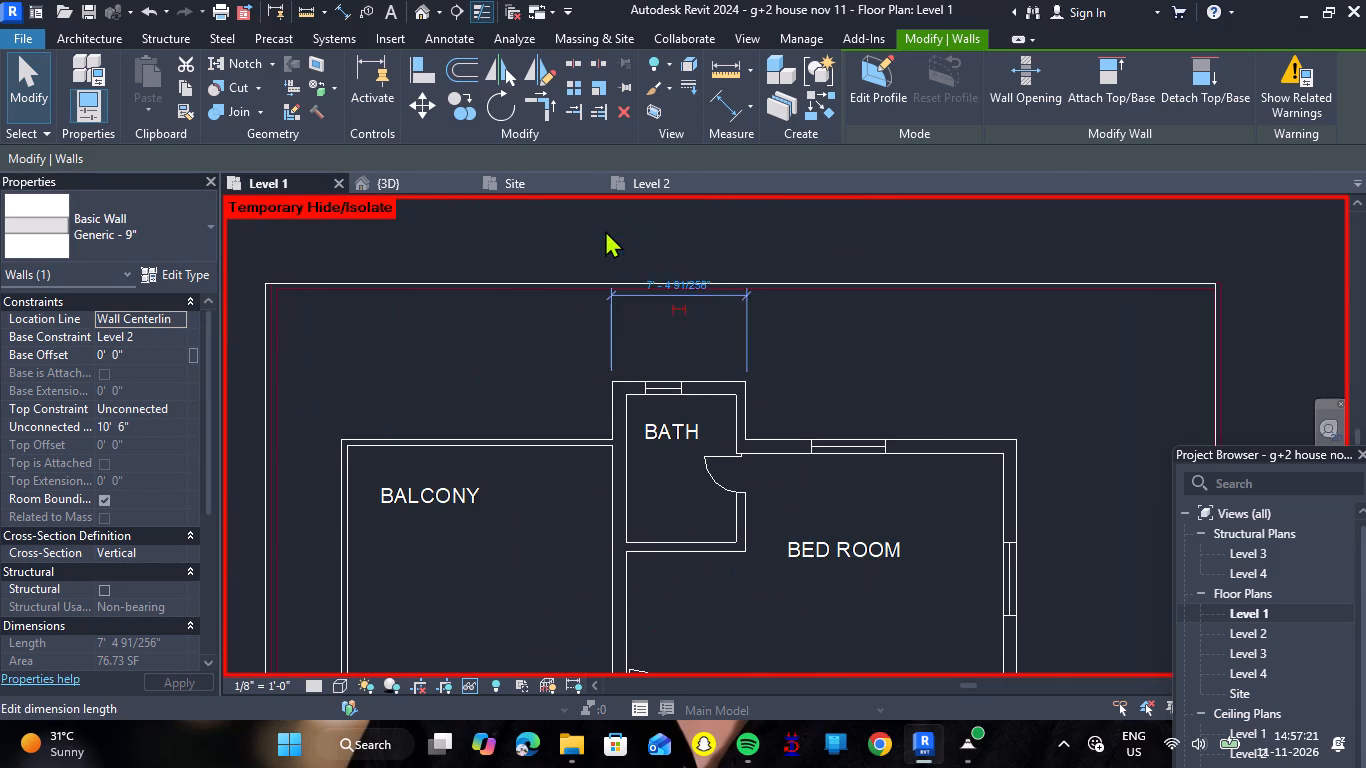
pyautogui.press('Escape')
pyautogui.press('Escape')
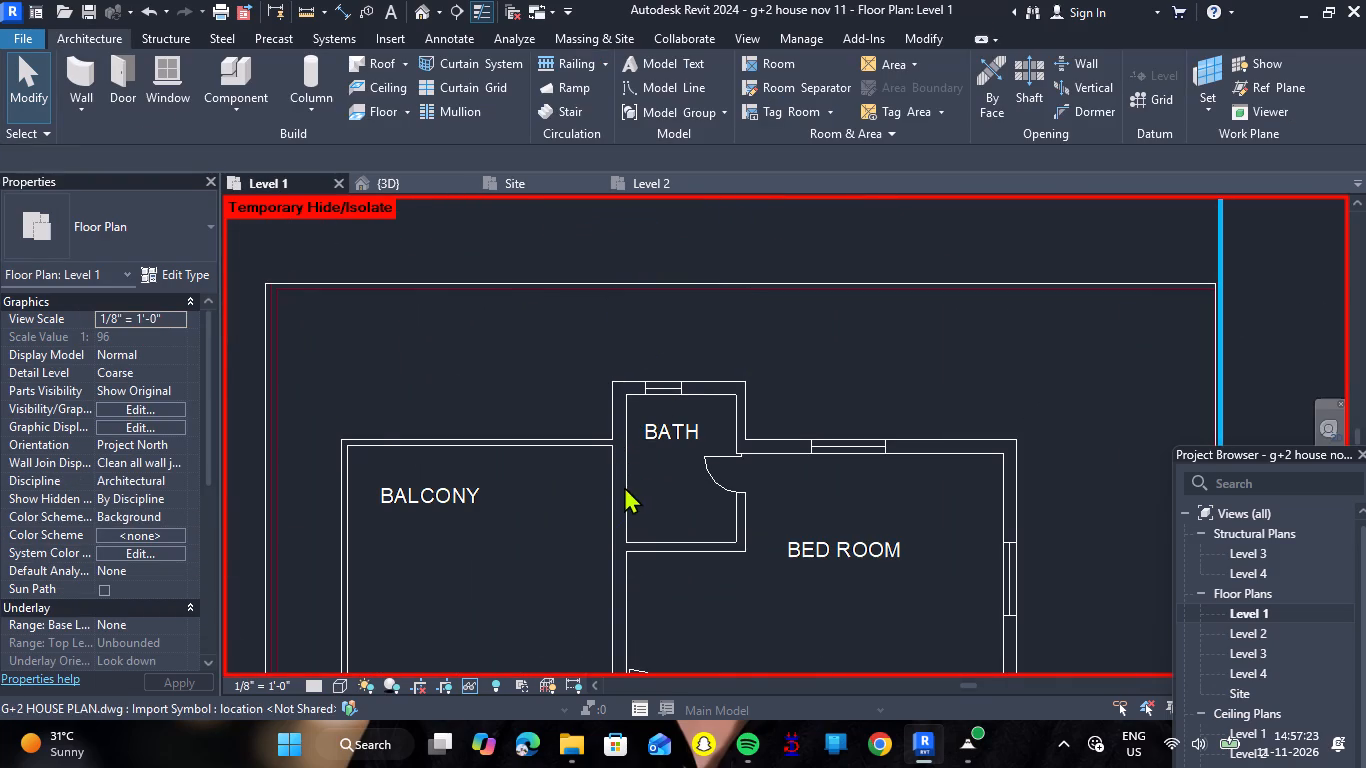
pyautogui.scroll(-5, 634, 470)
pyautogui.scroll(6, 634, 585)
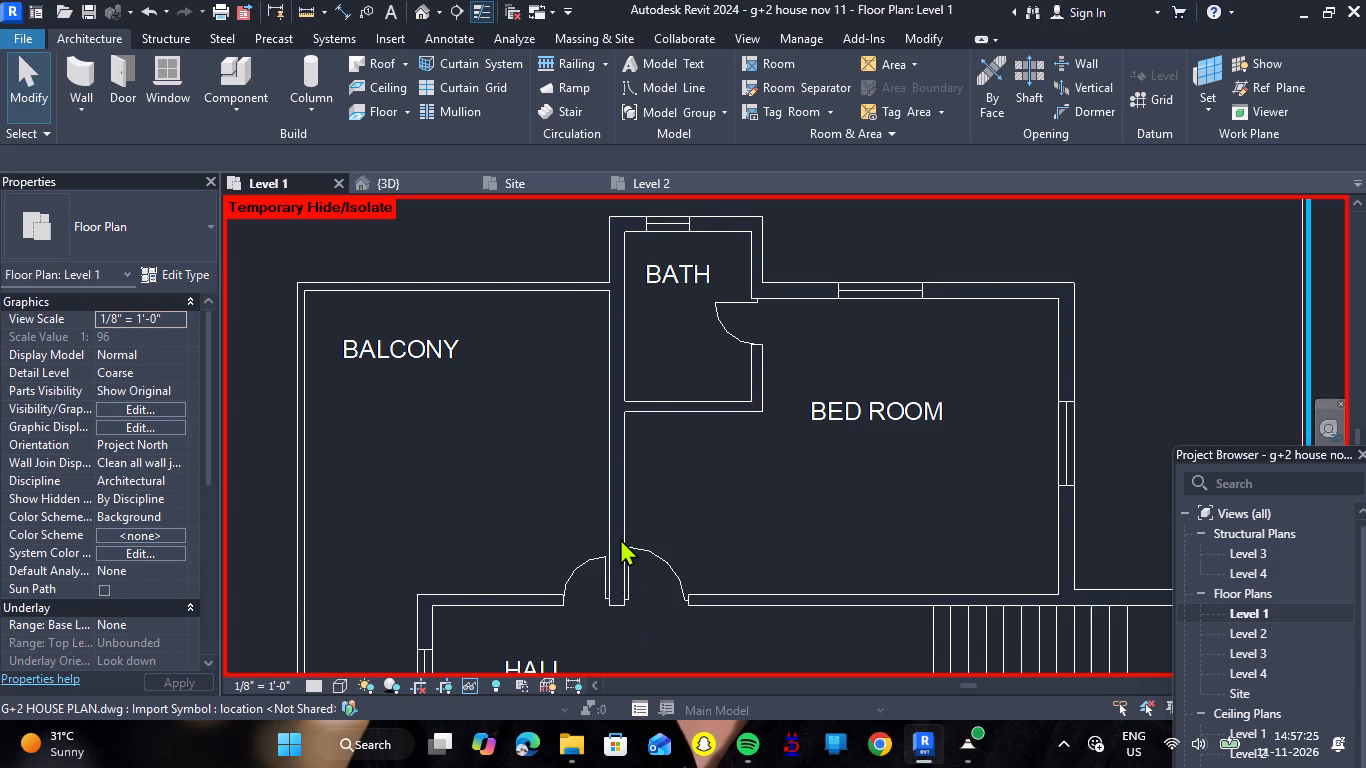
pyautogui.tripleClick(620, 538)
pyautogui.press('Escape')
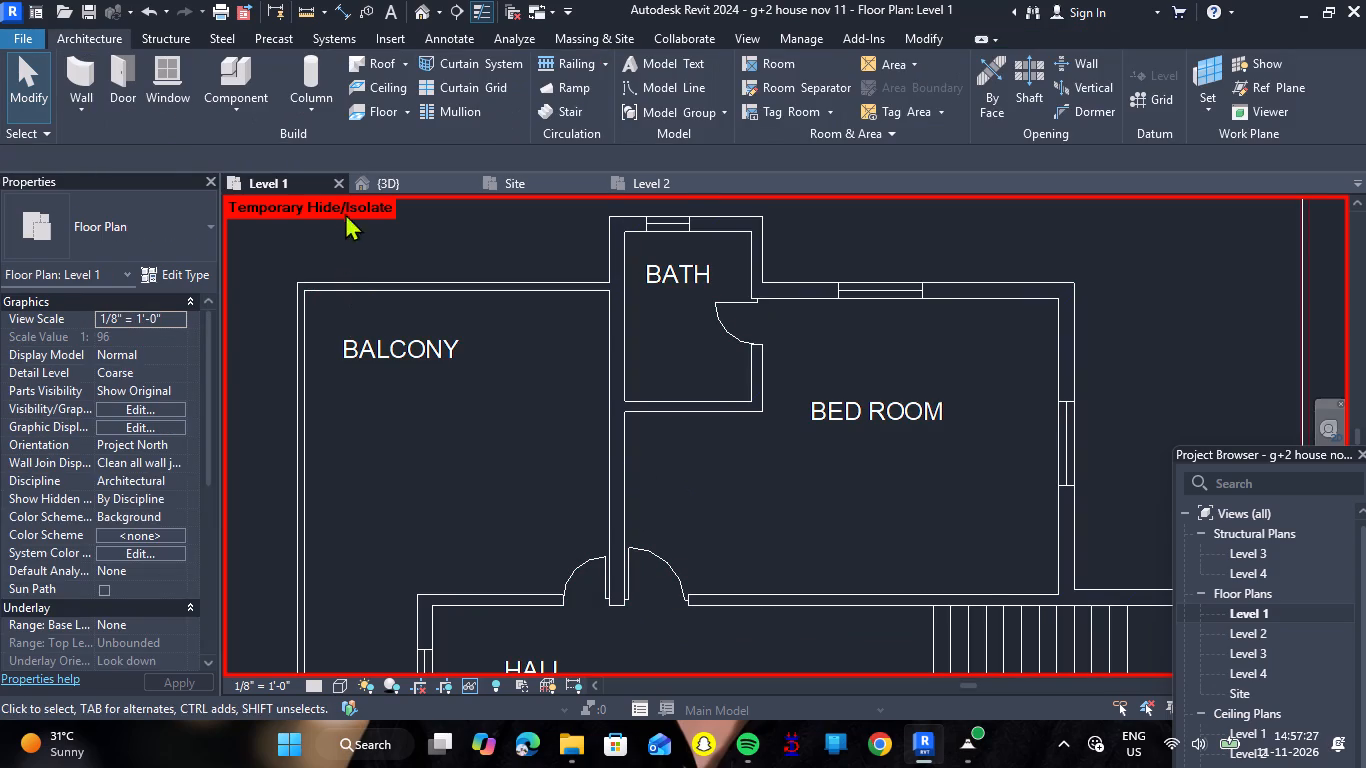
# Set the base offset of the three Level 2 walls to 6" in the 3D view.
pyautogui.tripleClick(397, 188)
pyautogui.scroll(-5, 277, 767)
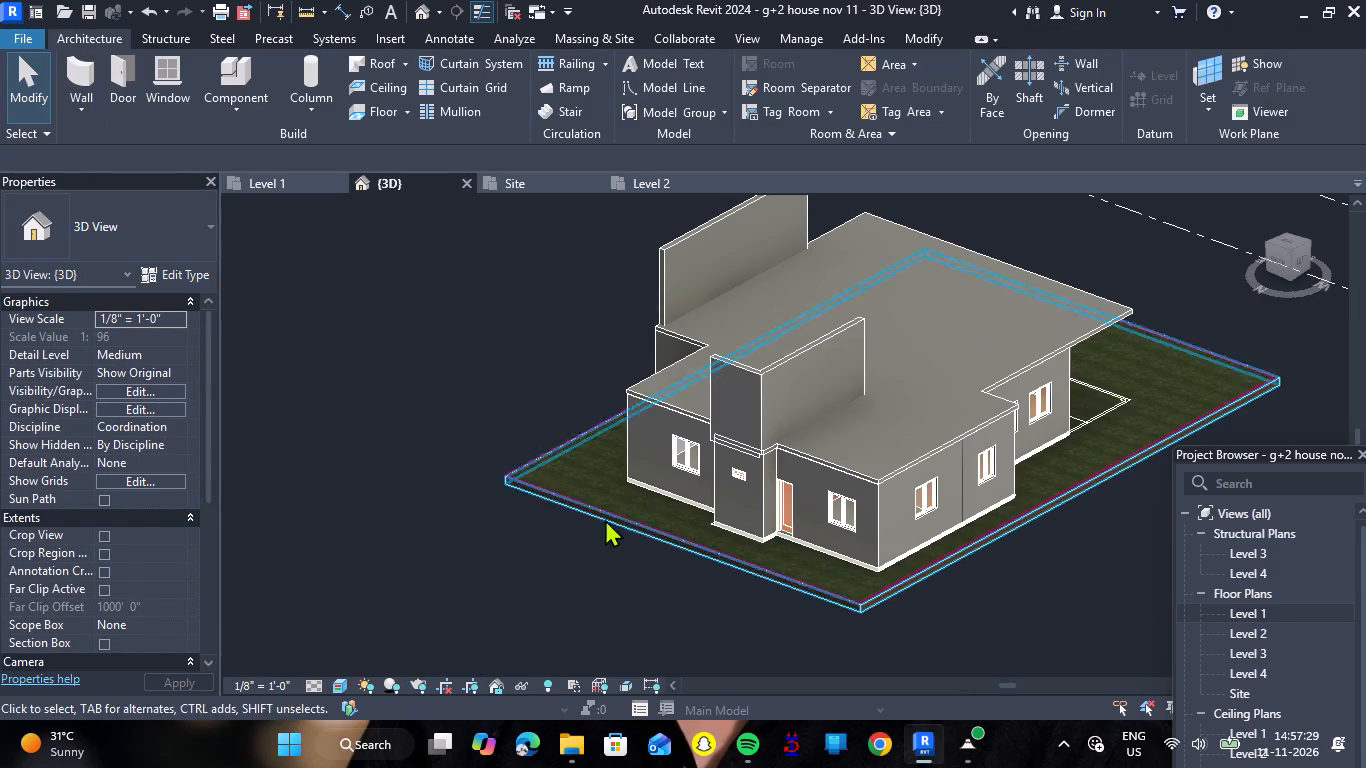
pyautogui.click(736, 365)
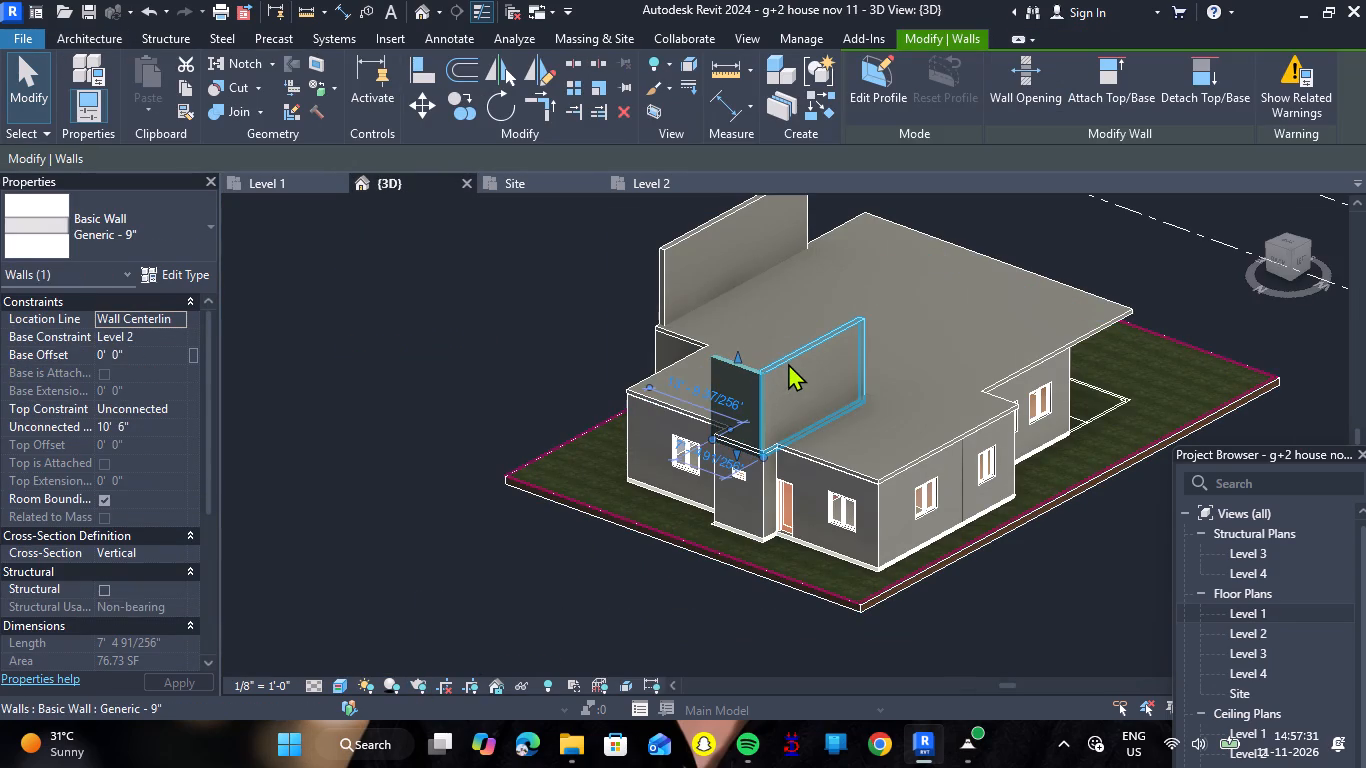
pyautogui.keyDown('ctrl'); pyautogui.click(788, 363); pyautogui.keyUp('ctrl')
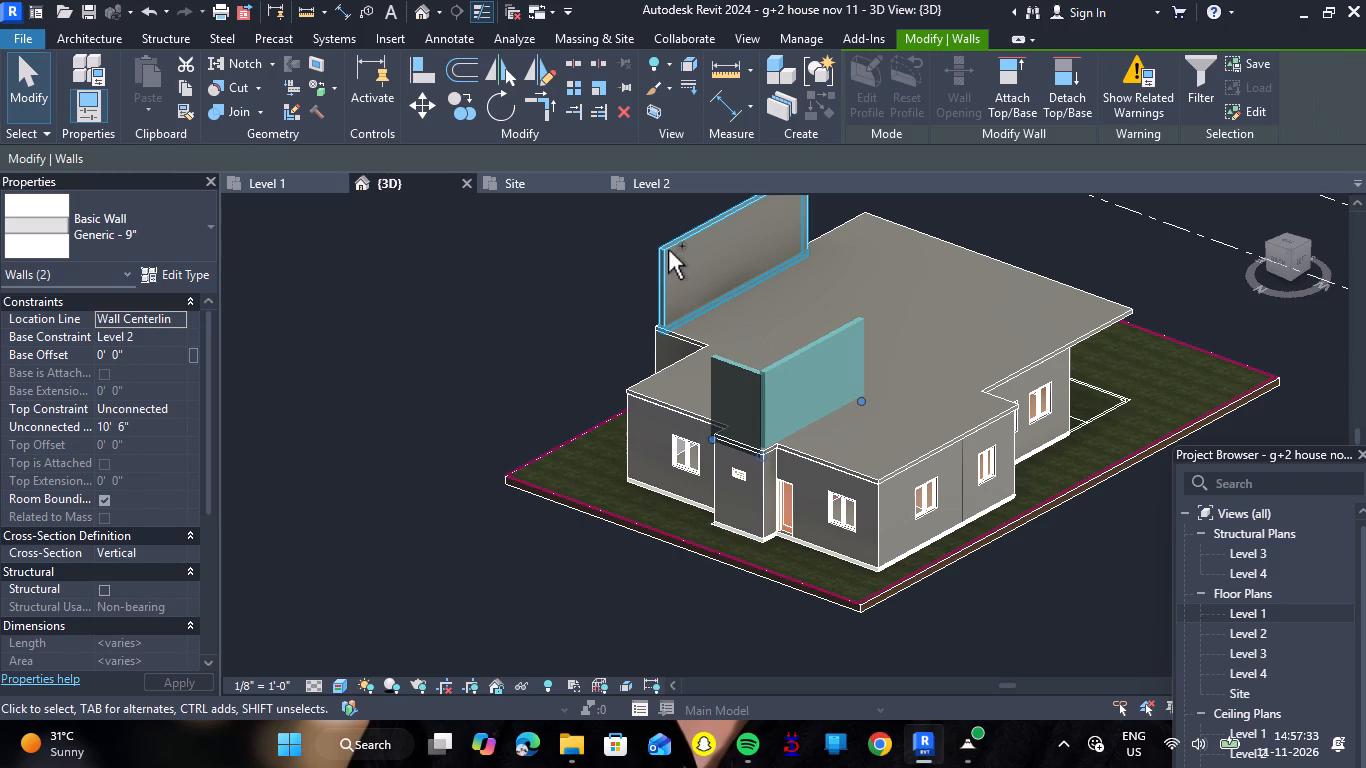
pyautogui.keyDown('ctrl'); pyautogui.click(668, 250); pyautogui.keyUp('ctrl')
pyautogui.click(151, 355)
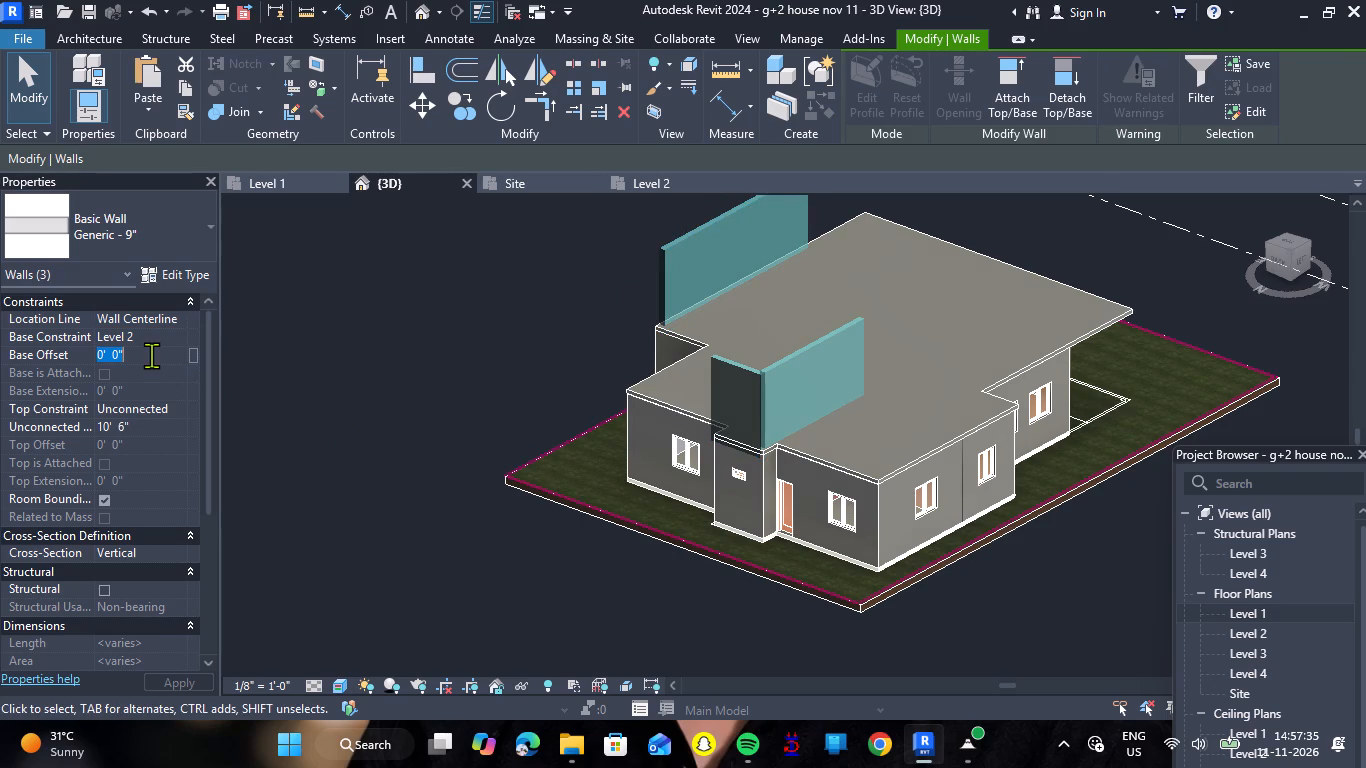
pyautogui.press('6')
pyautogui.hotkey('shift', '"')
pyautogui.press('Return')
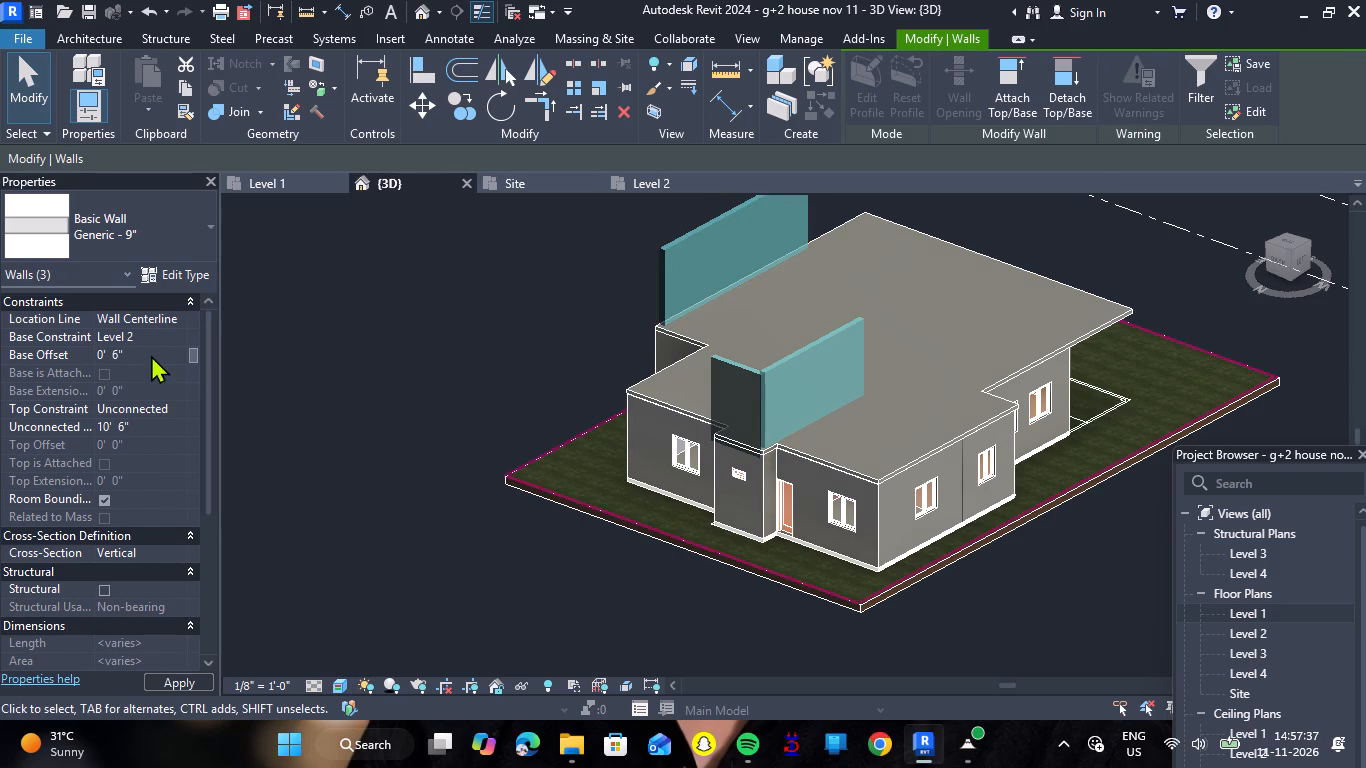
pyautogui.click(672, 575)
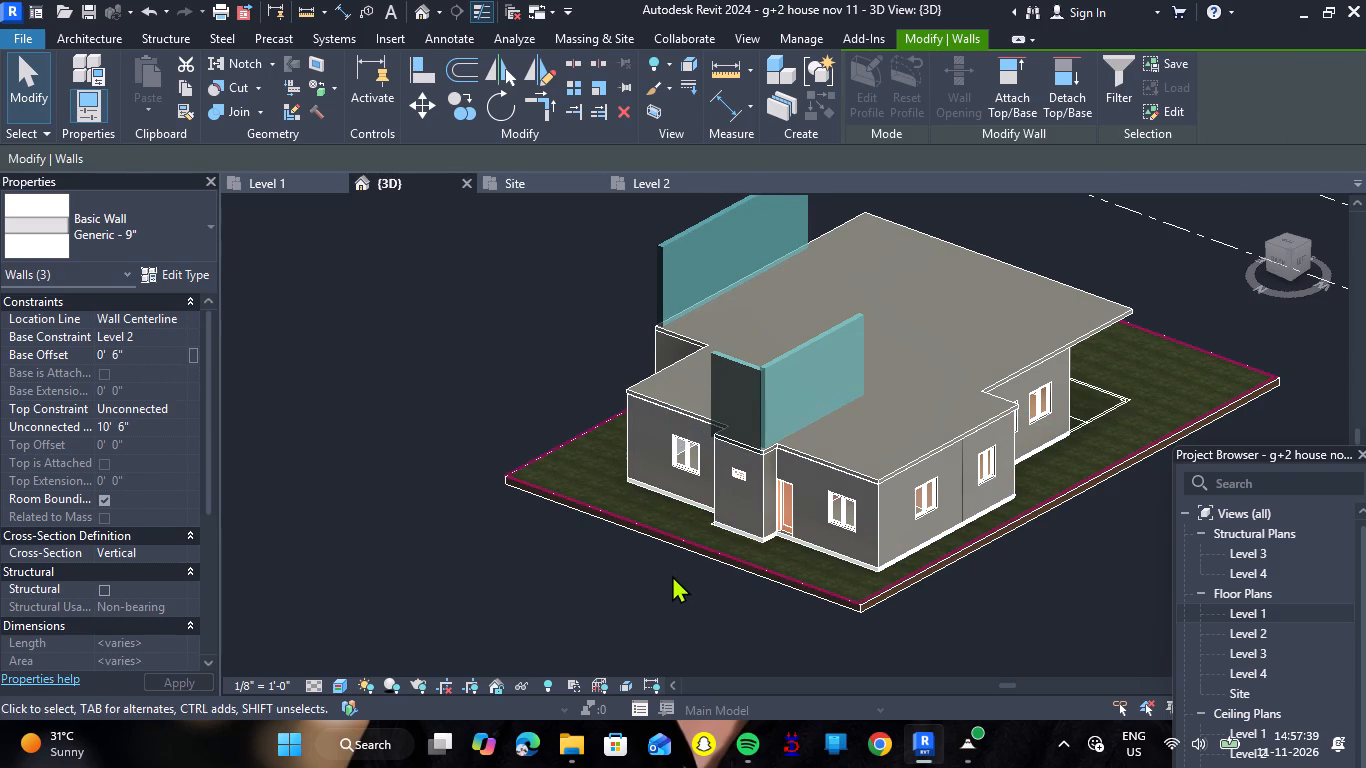
# Examine in 3D how the raised bath walls meet the floor slab and the ground-floor wall below.
pyautogui.scroll(6, 718, 428)
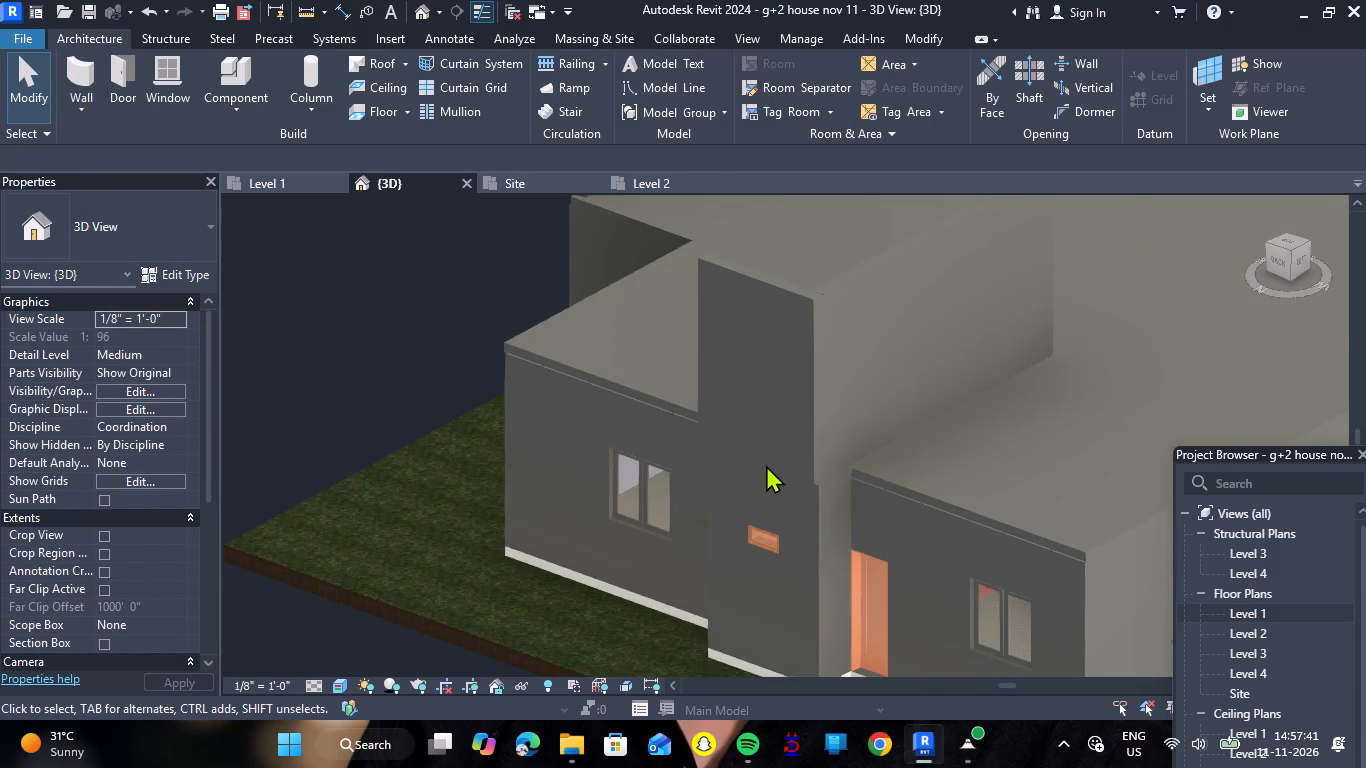
pyautogui.scroll(4, 774, 469)
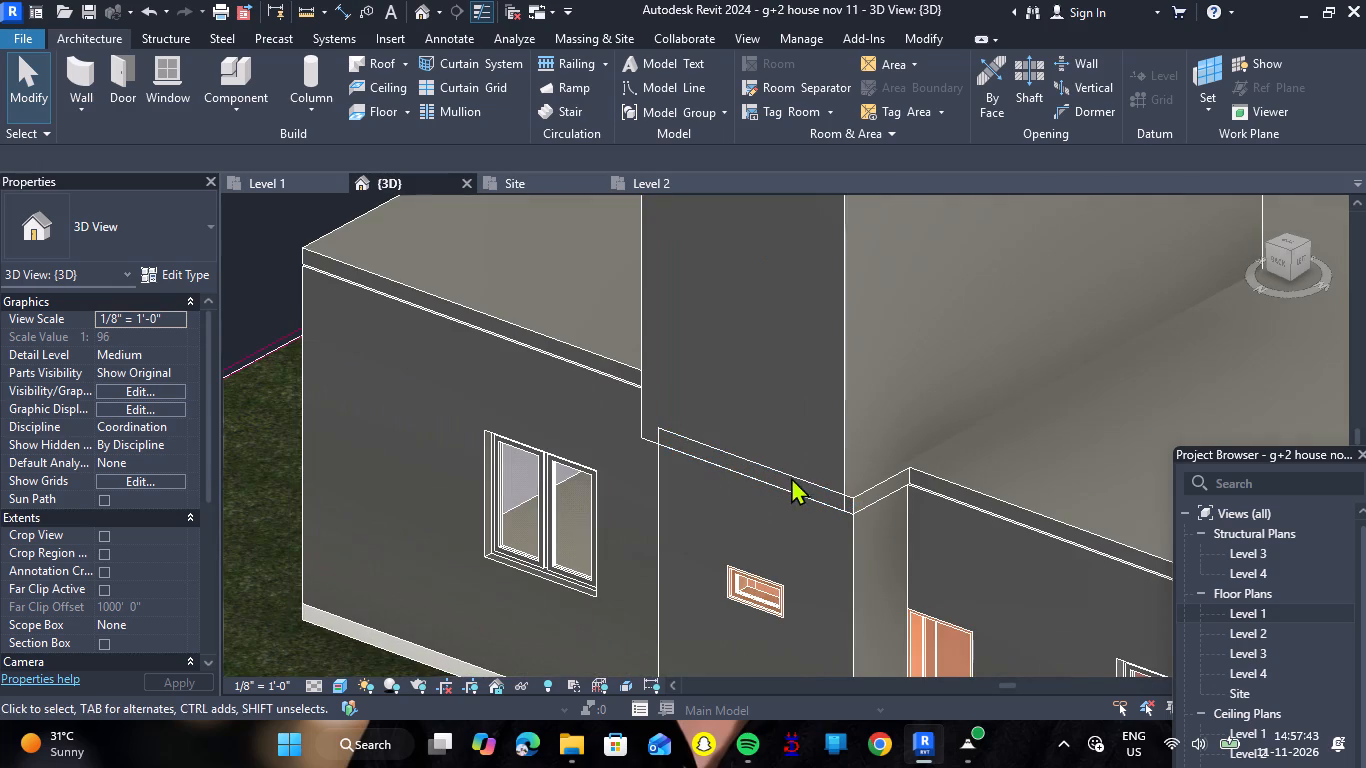
pyautogui.scroll(-6, 839, 469)
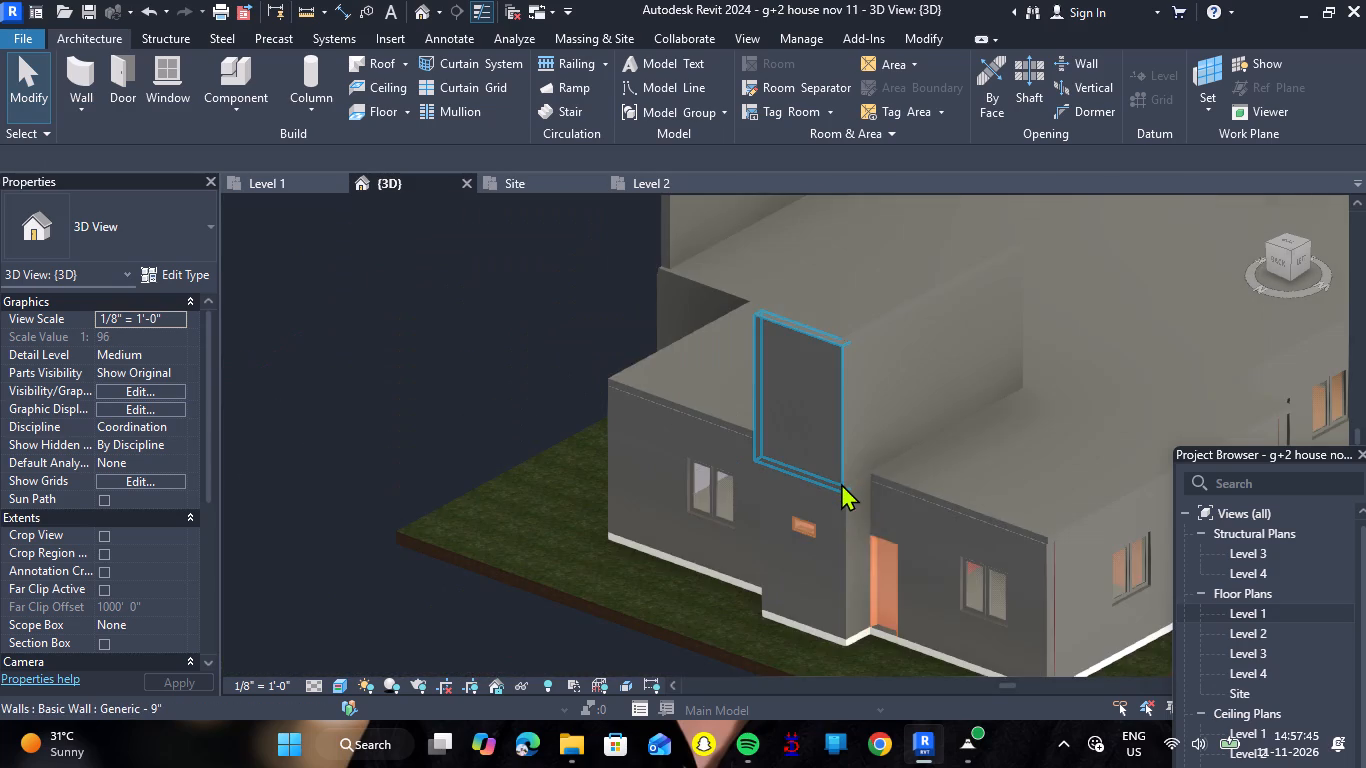
pyautogui.scroll(-4, 841, 483)
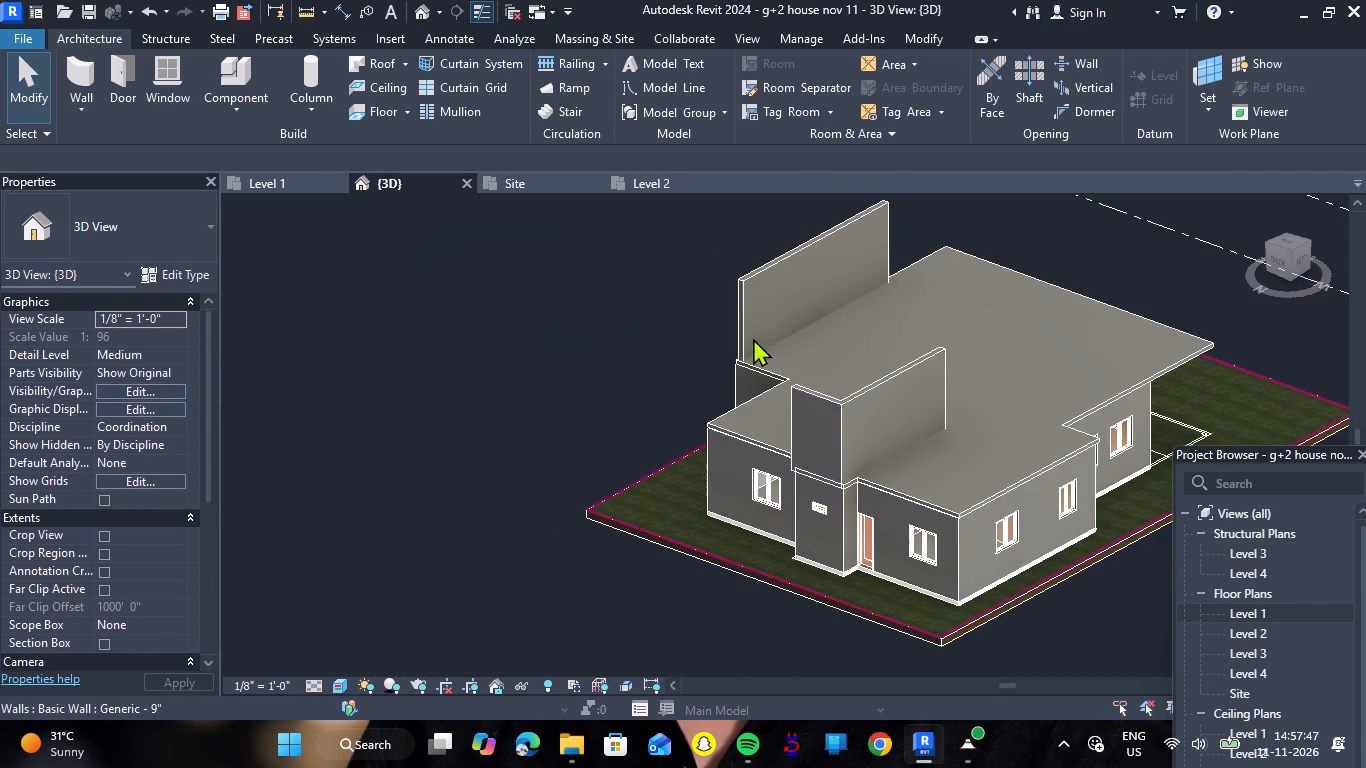
pyautogui.click(865, 387)
pyautogui.scroll(7, 873, 445)
pyautogui.scroll(3, 899, 565)
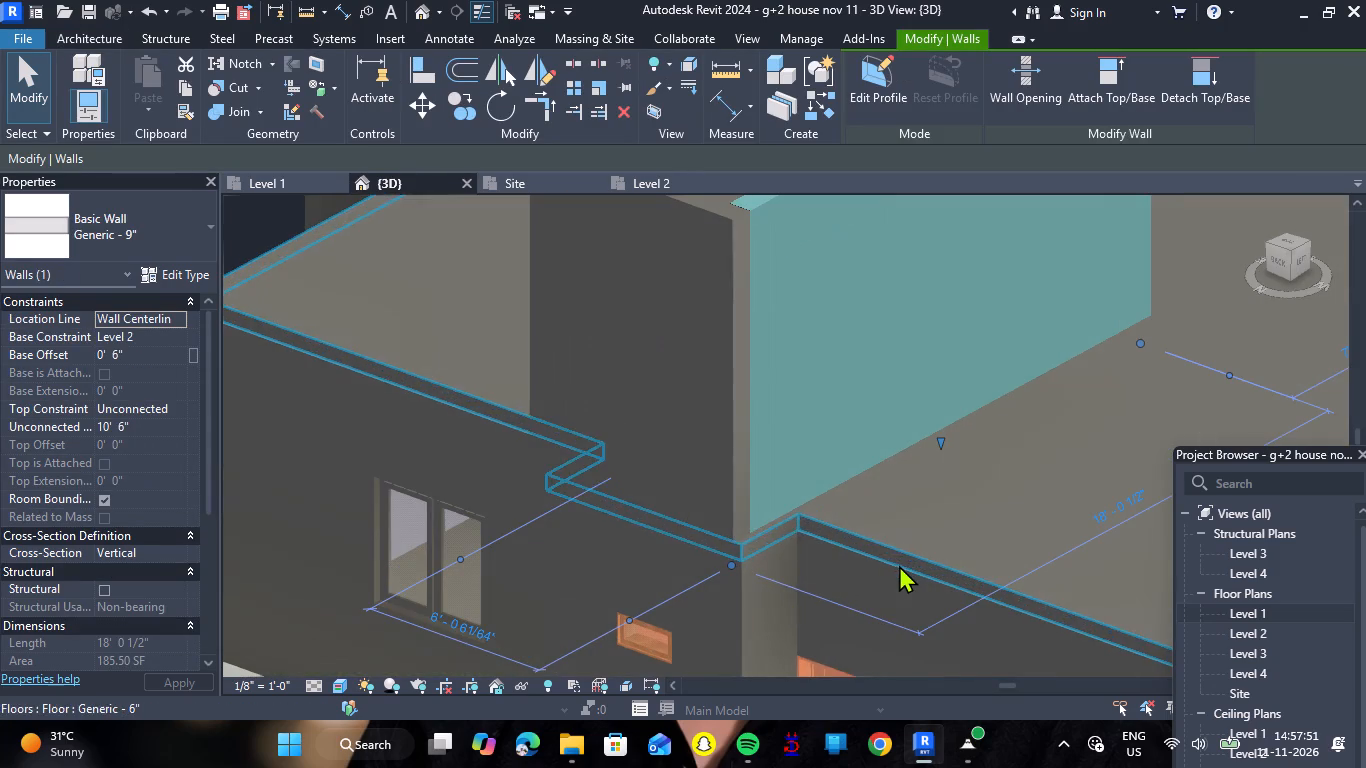
pyautogui.press('Escape')
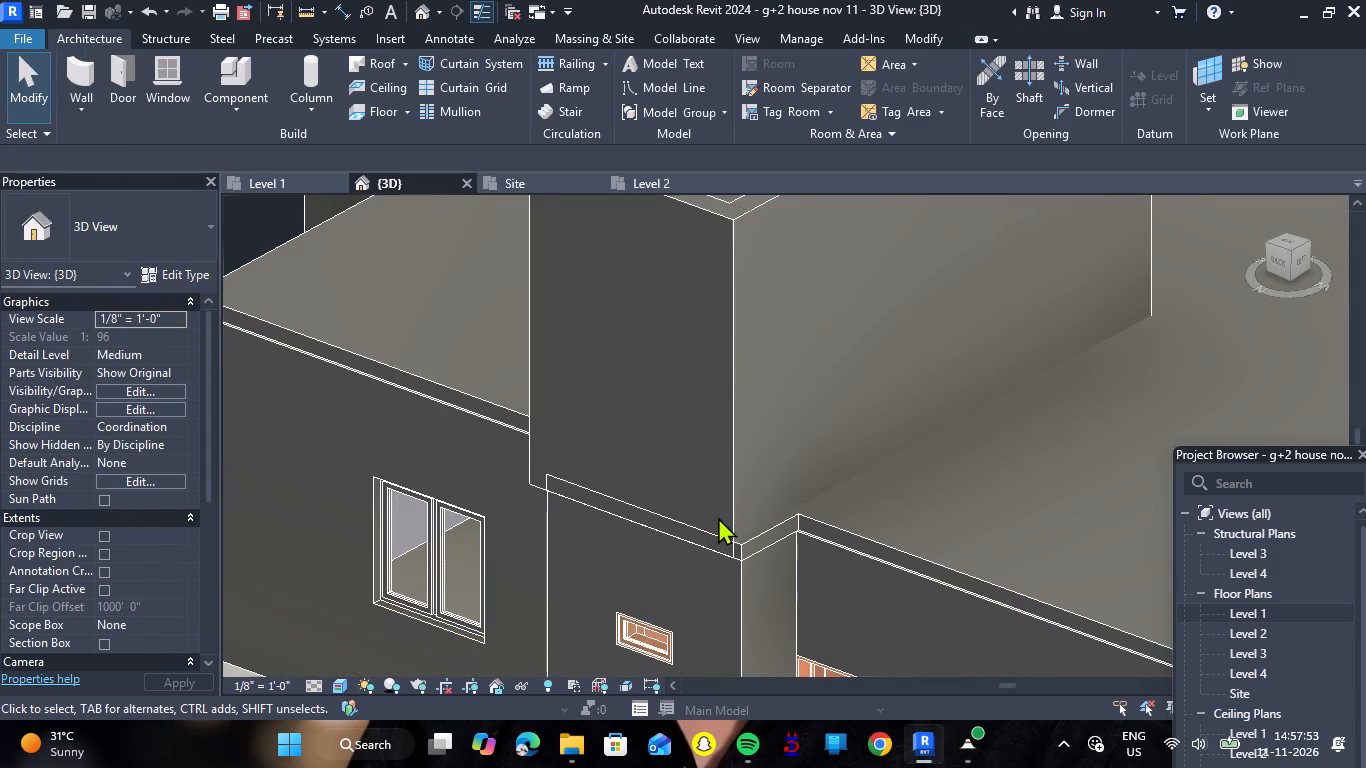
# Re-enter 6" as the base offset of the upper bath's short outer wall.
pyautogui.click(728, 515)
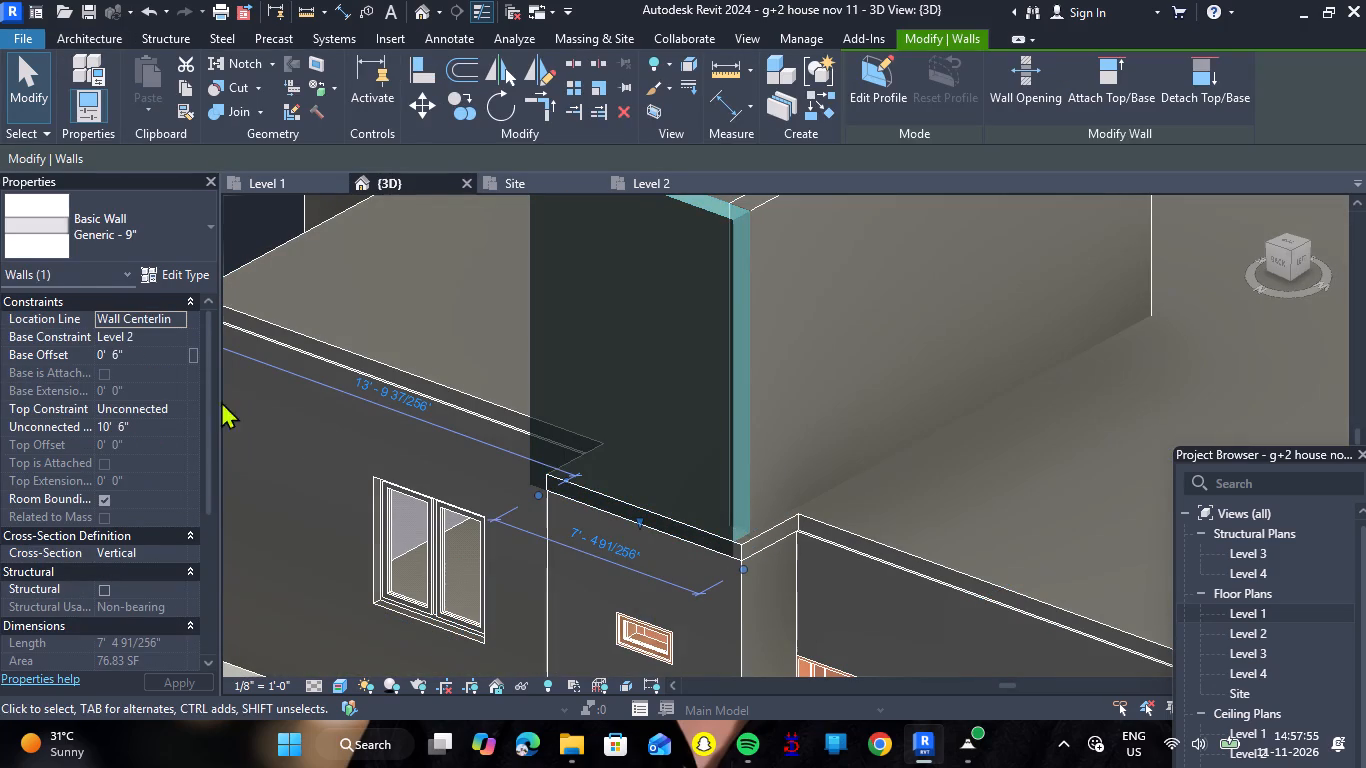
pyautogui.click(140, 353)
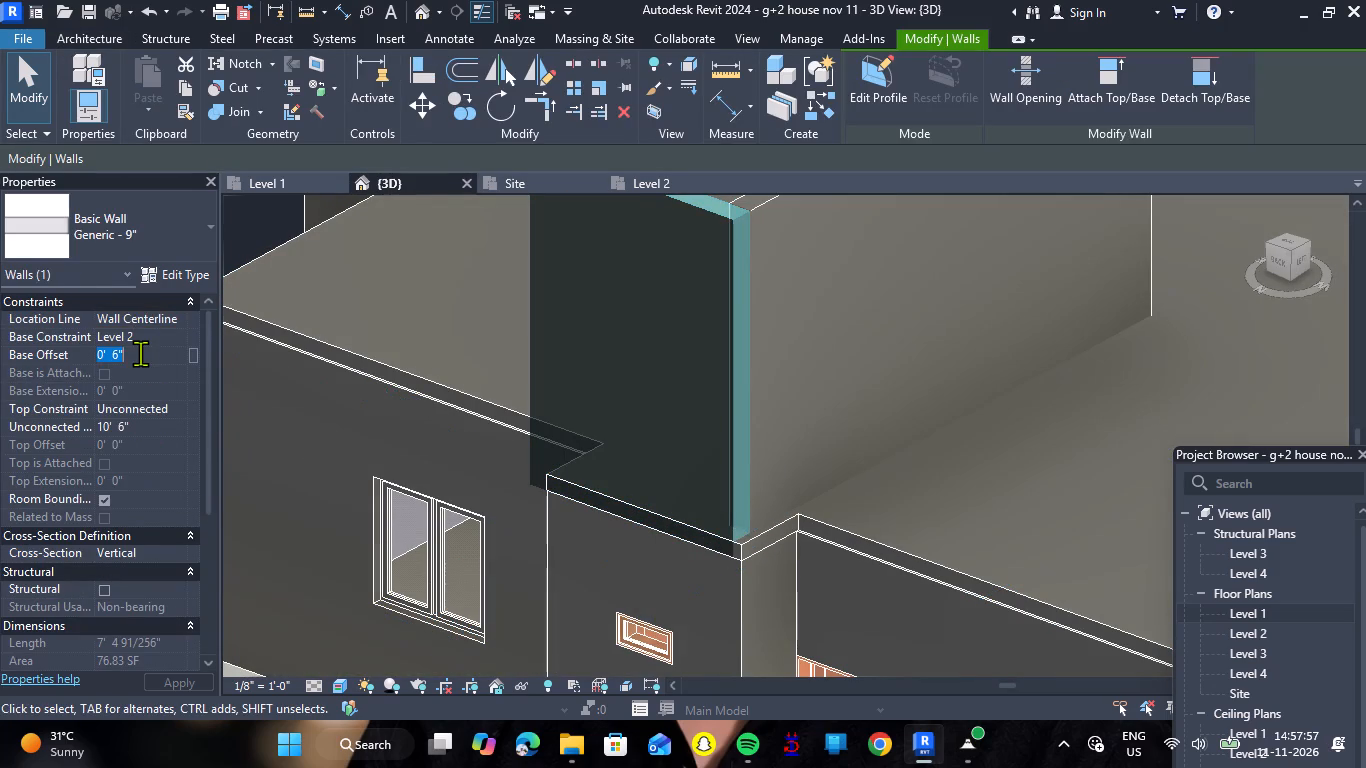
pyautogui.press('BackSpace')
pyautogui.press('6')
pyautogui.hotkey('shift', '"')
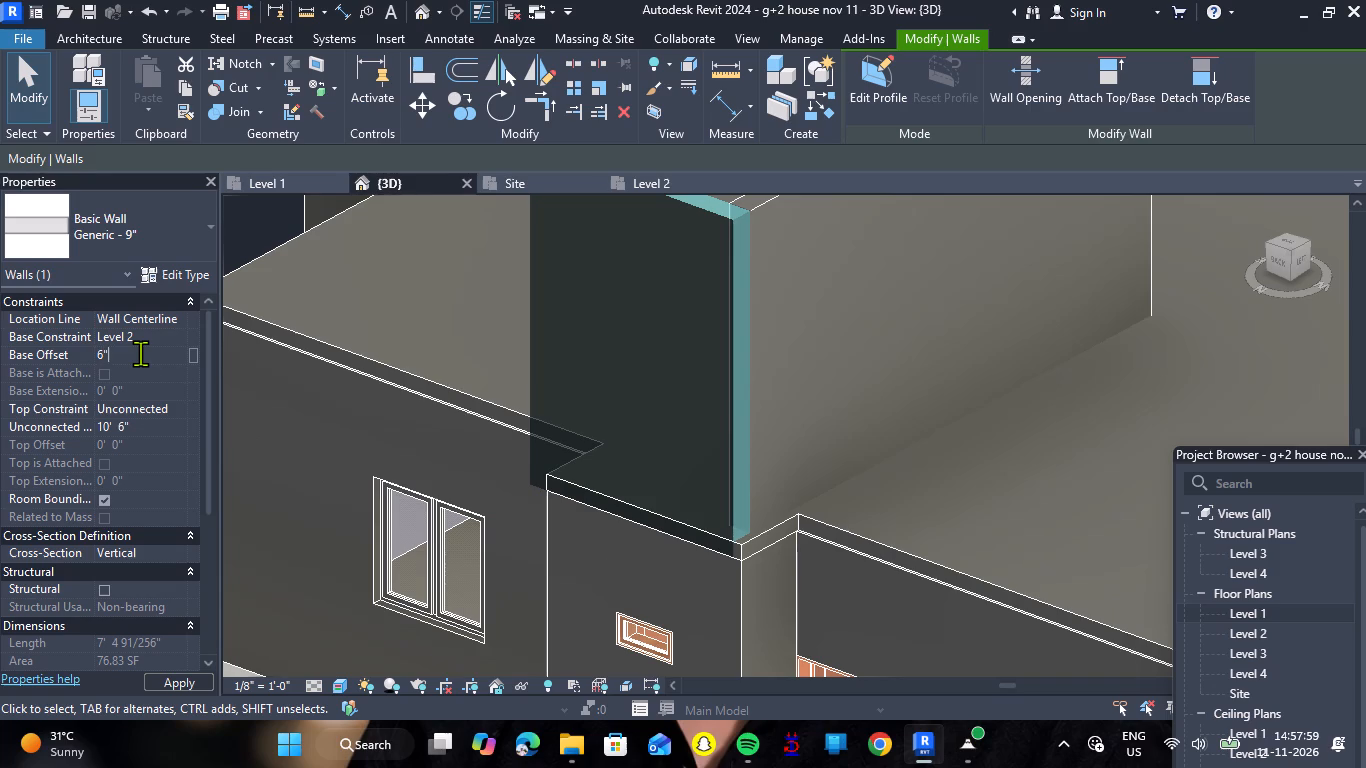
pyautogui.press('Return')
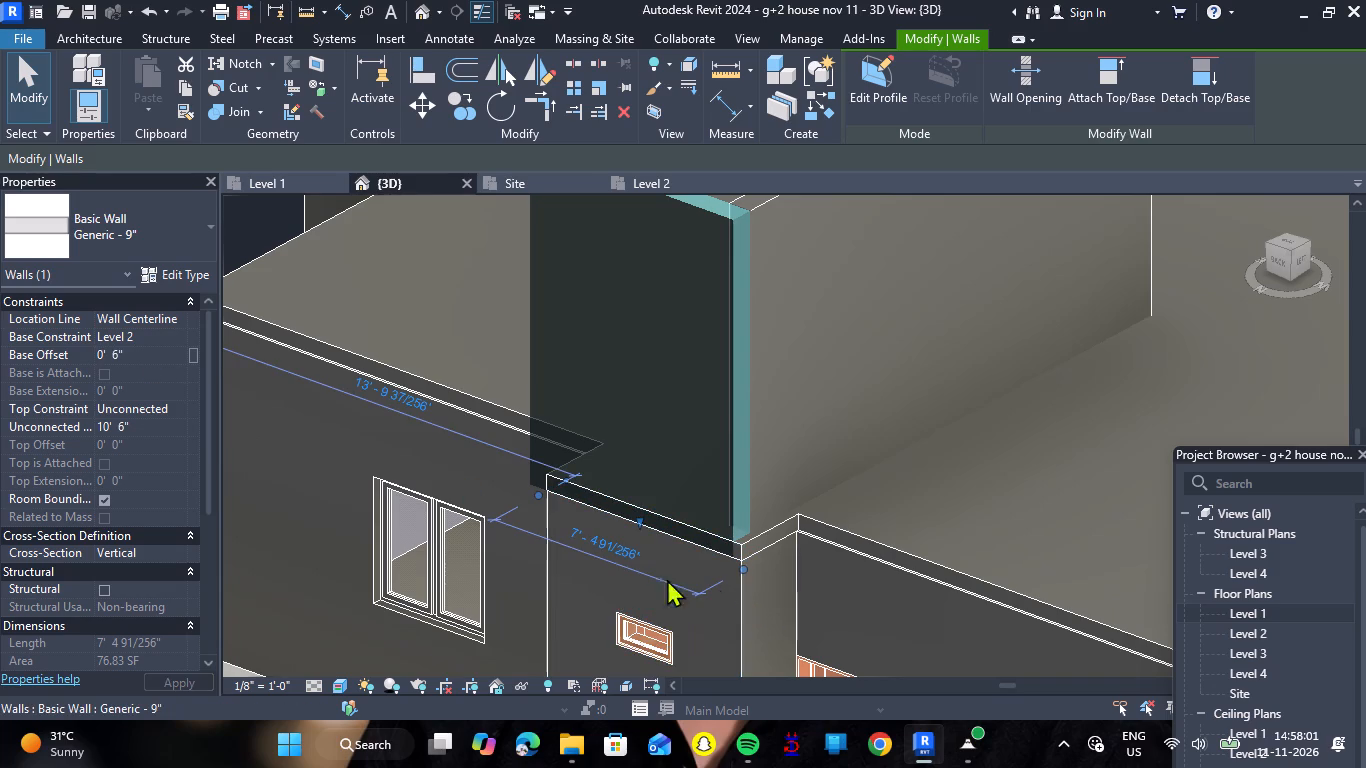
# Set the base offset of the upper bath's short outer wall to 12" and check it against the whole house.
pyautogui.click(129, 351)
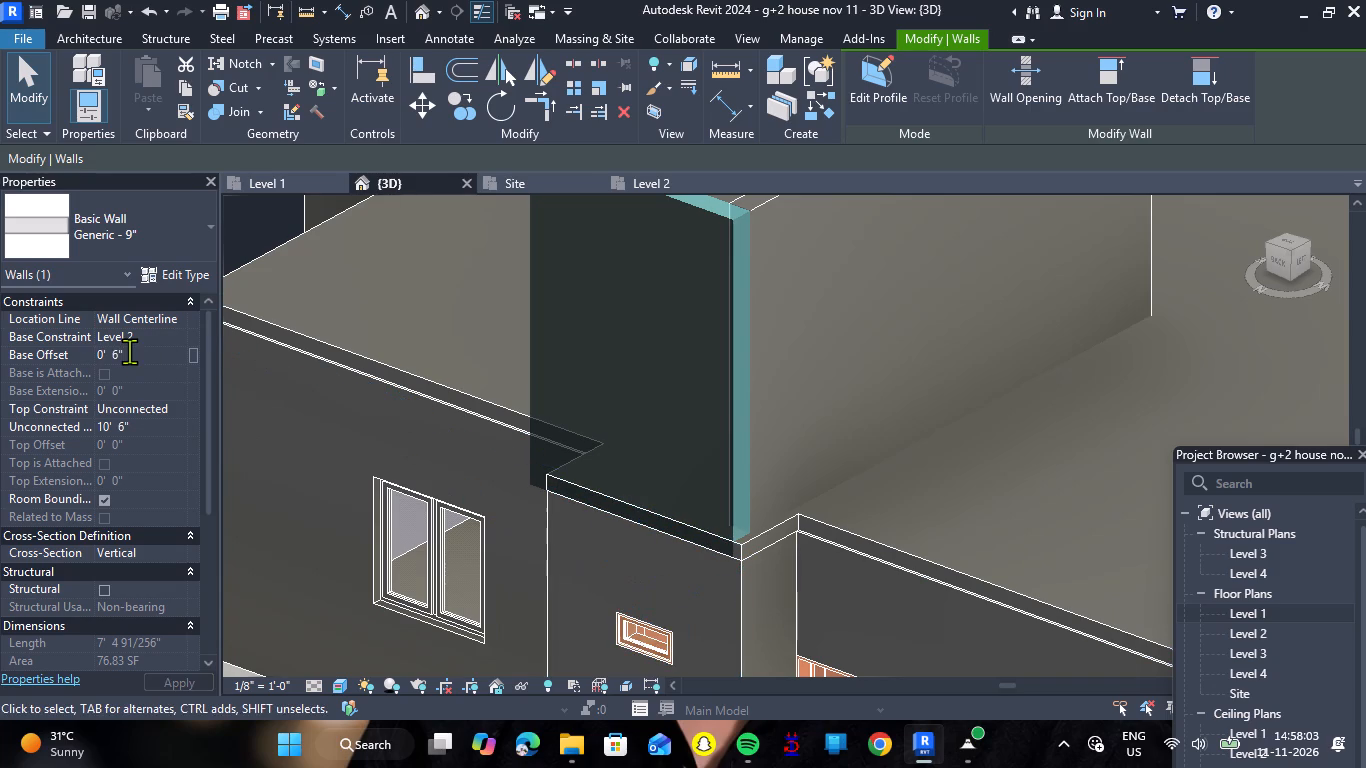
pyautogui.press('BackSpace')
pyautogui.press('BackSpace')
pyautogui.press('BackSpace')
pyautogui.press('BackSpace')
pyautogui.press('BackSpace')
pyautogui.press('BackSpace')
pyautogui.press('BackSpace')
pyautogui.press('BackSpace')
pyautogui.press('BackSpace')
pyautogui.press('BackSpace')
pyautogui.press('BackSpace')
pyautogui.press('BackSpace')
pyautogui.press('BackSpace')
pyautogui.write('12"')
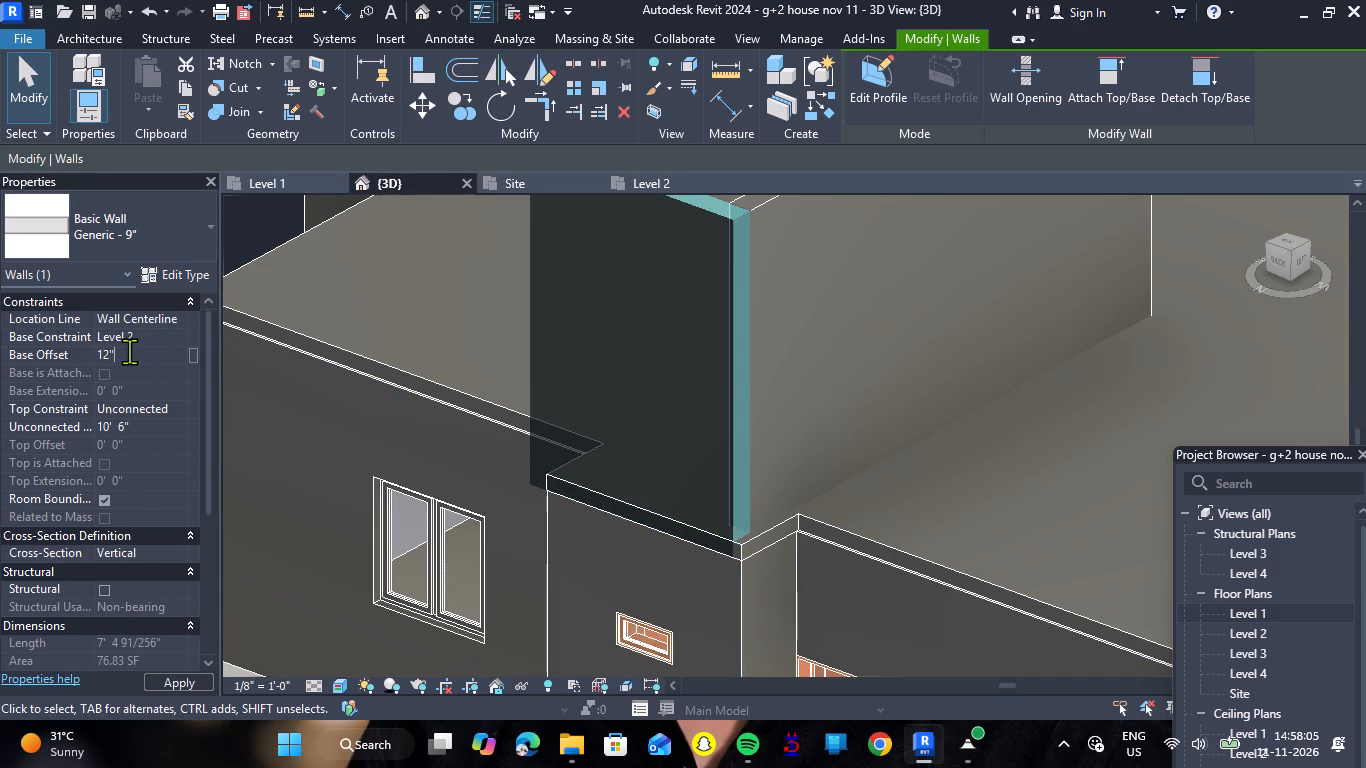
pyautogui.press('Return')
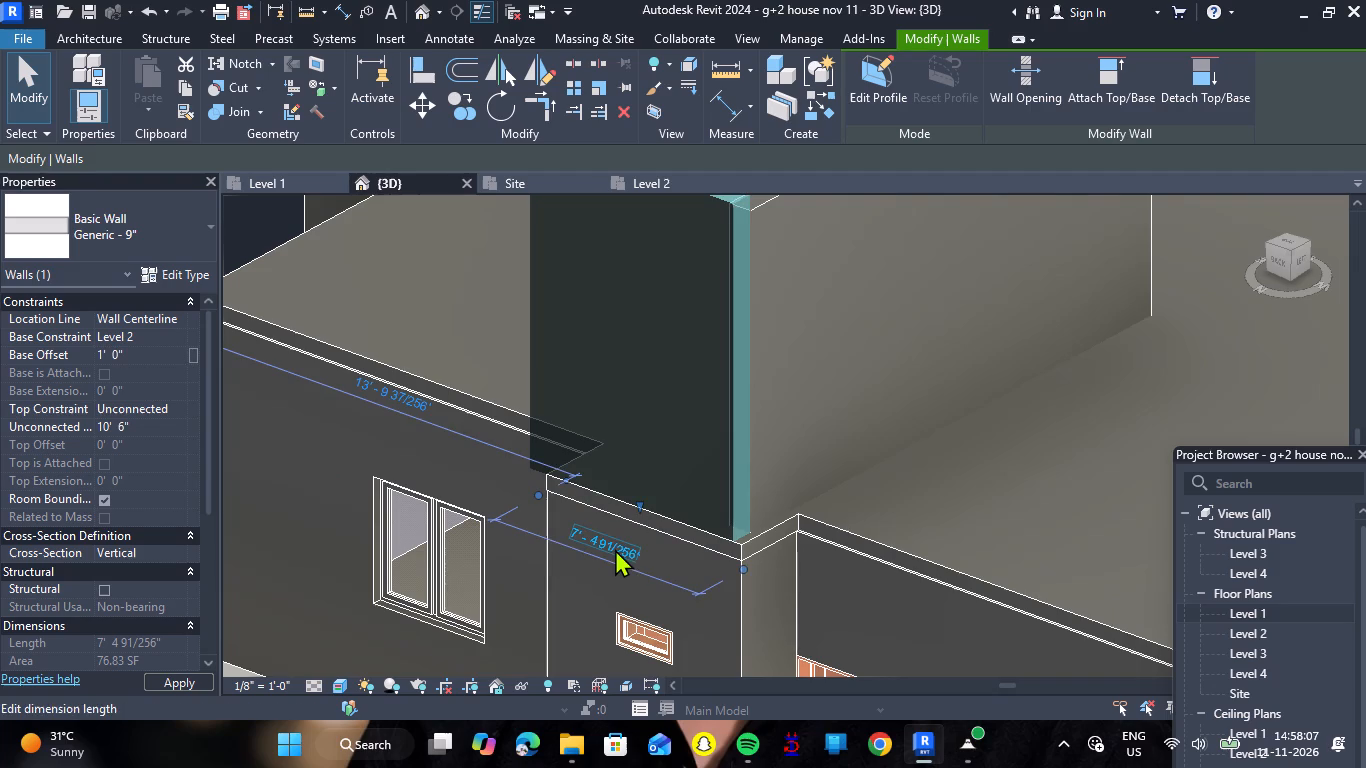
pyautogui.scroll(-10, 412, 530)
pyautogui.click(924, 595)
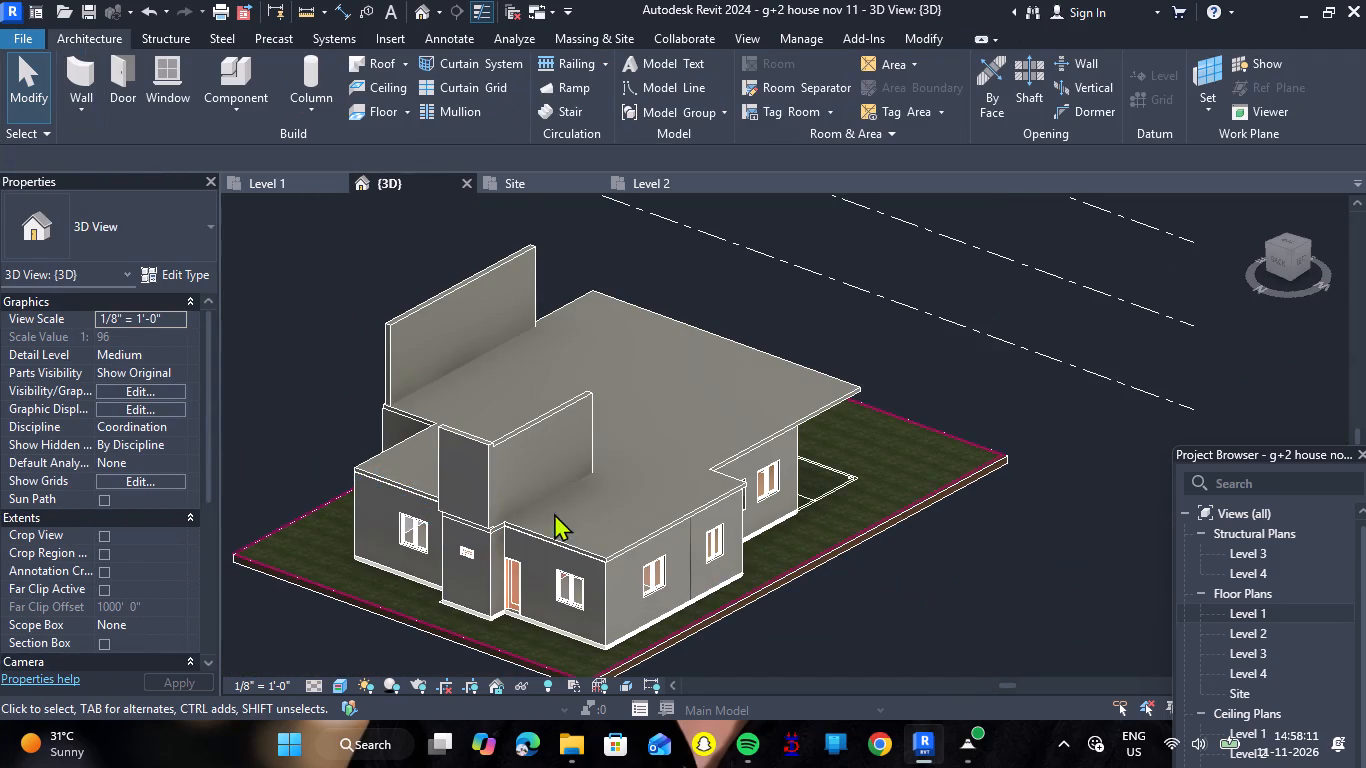
# Delete the three Level 2 walls standing on the floor slab in the 3D view.
pyautogui.scroll(6, 484, 513)
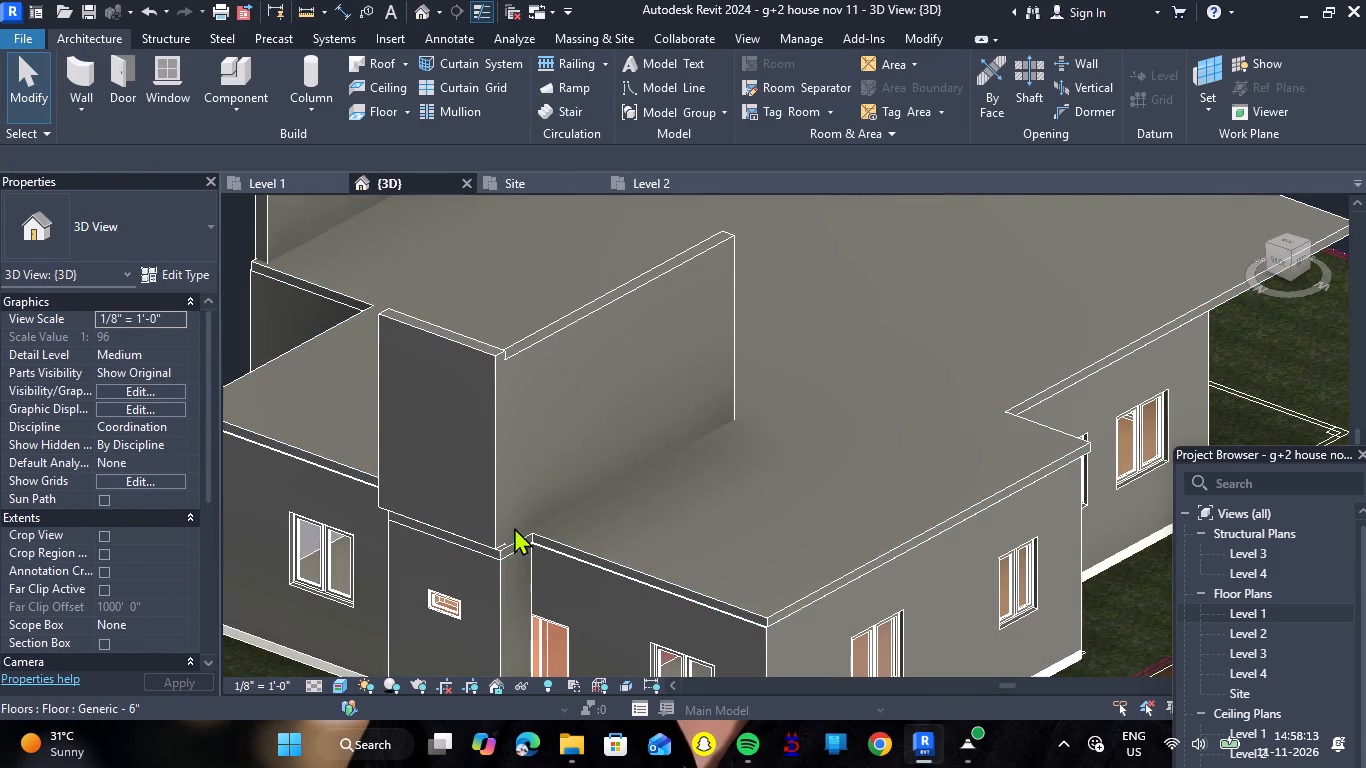
pyautogui.scroll(-4, 486, 414)
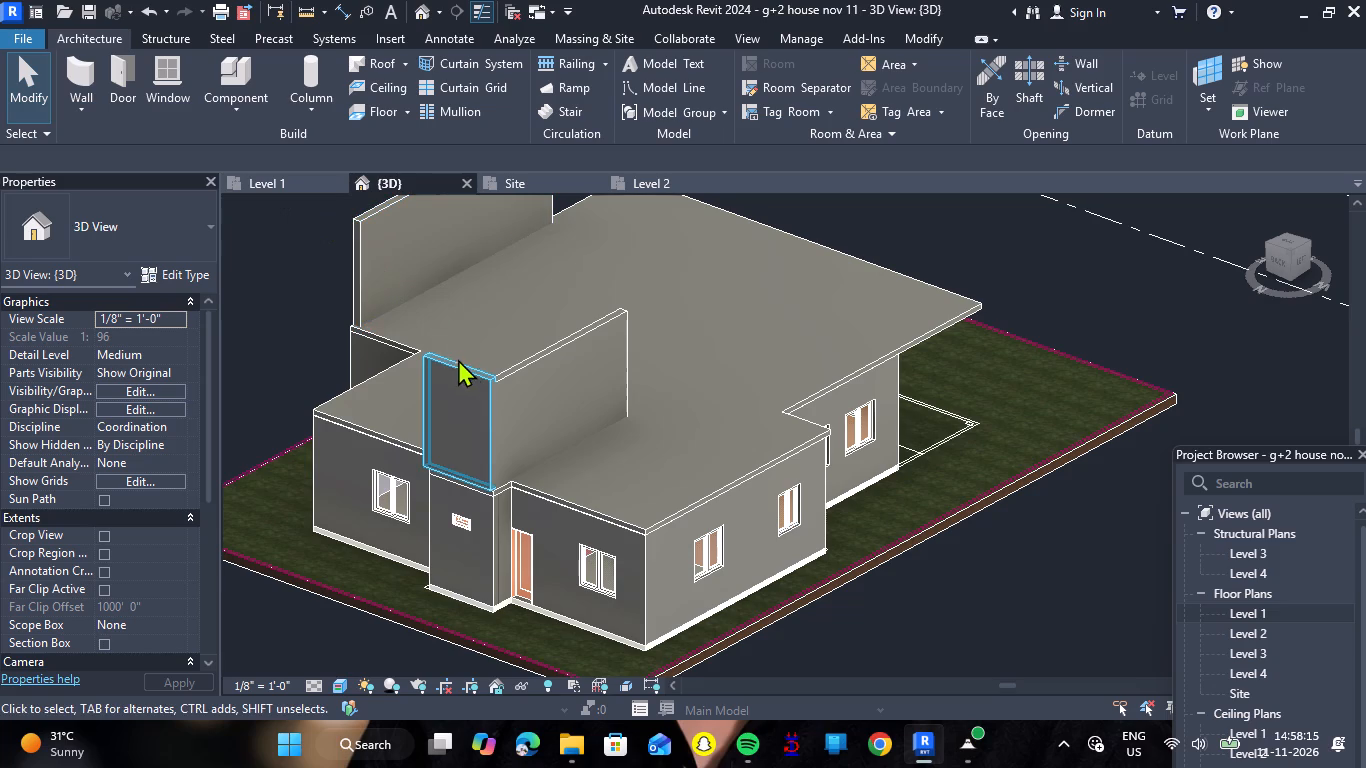
pyautogui.click(464, 366)
pyautogui.click(522, 369)
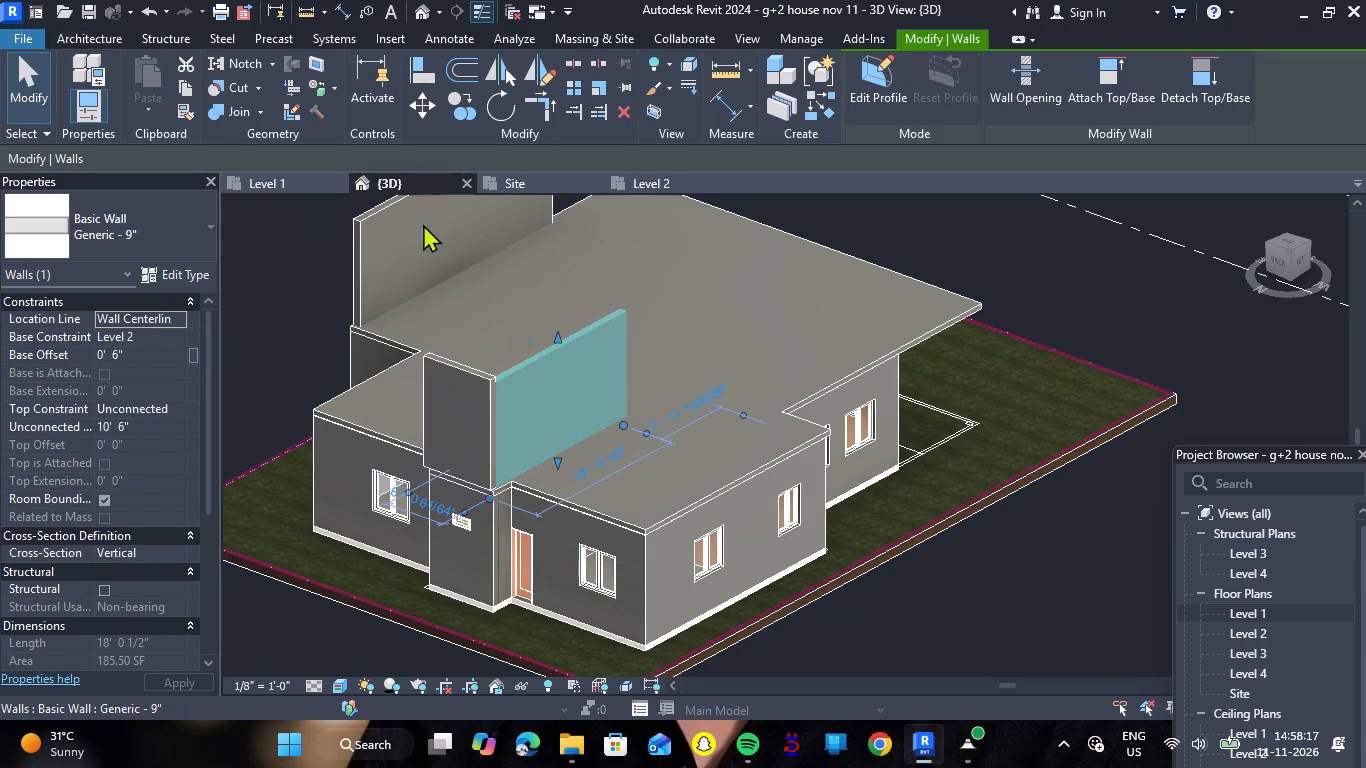
pyautogui.keyDown('ctrl'); pyautogui.click(365, 220); pyautogui.keyUp('ctrl')
pyautogui.keyDown('ctrl'); pyautogui.click(450, 371); pyautogui.keyUp('ctrl')
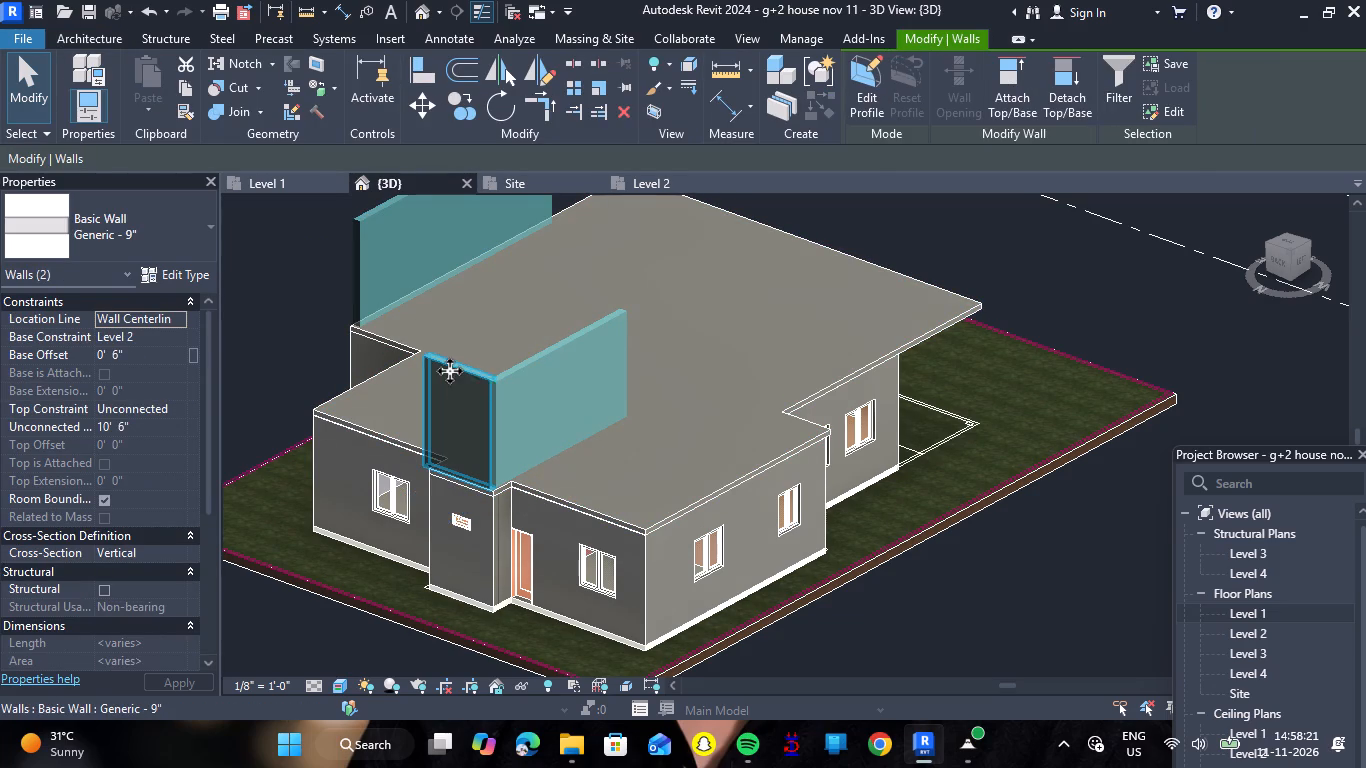
pyautogui.press('Delete')
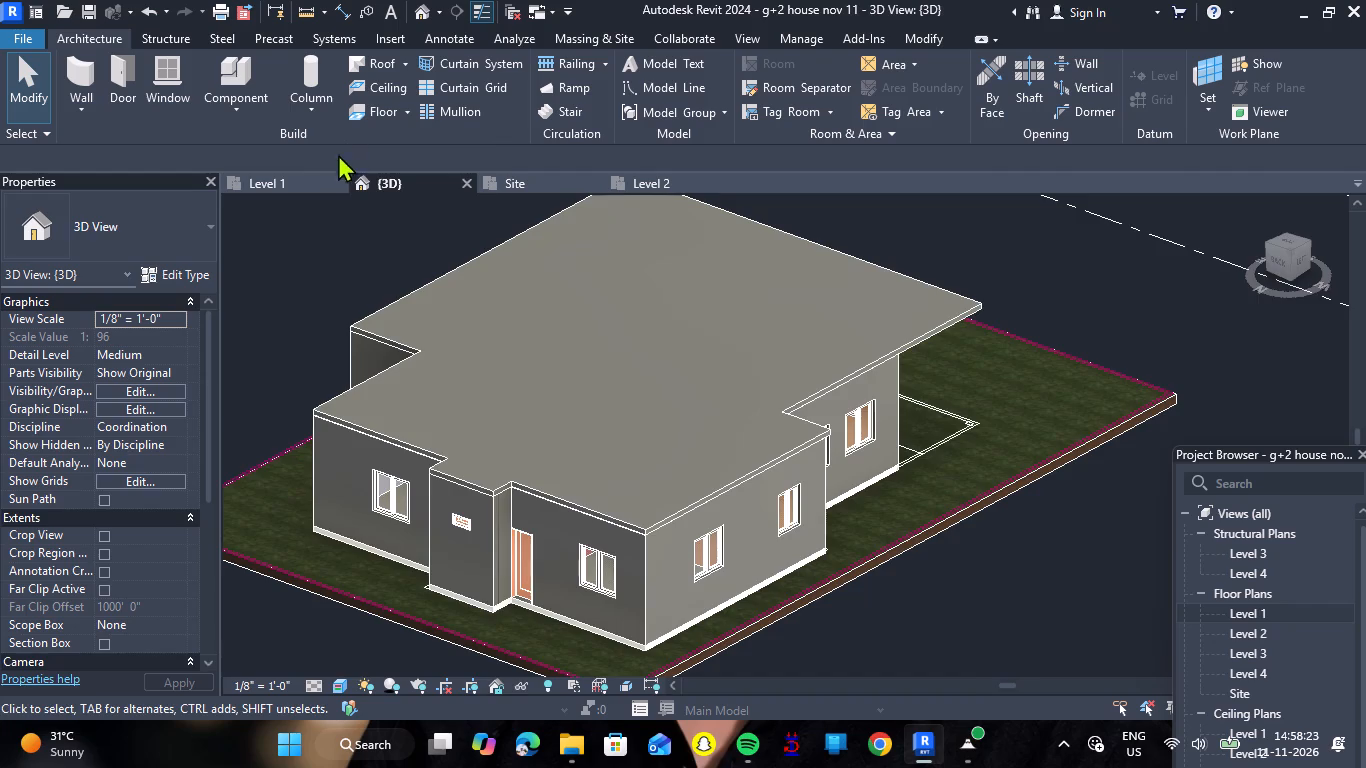
# In the Level 1 plan, draw a Generic - 9" wall about 7'-3" long along the upper bath's window side, with Level 2 base and 12" base offset.
pyautogui.click(296, 176)
pyautogui.scroll(-4, 578, 497)
pyautogui.scroll(6, 599, 351)
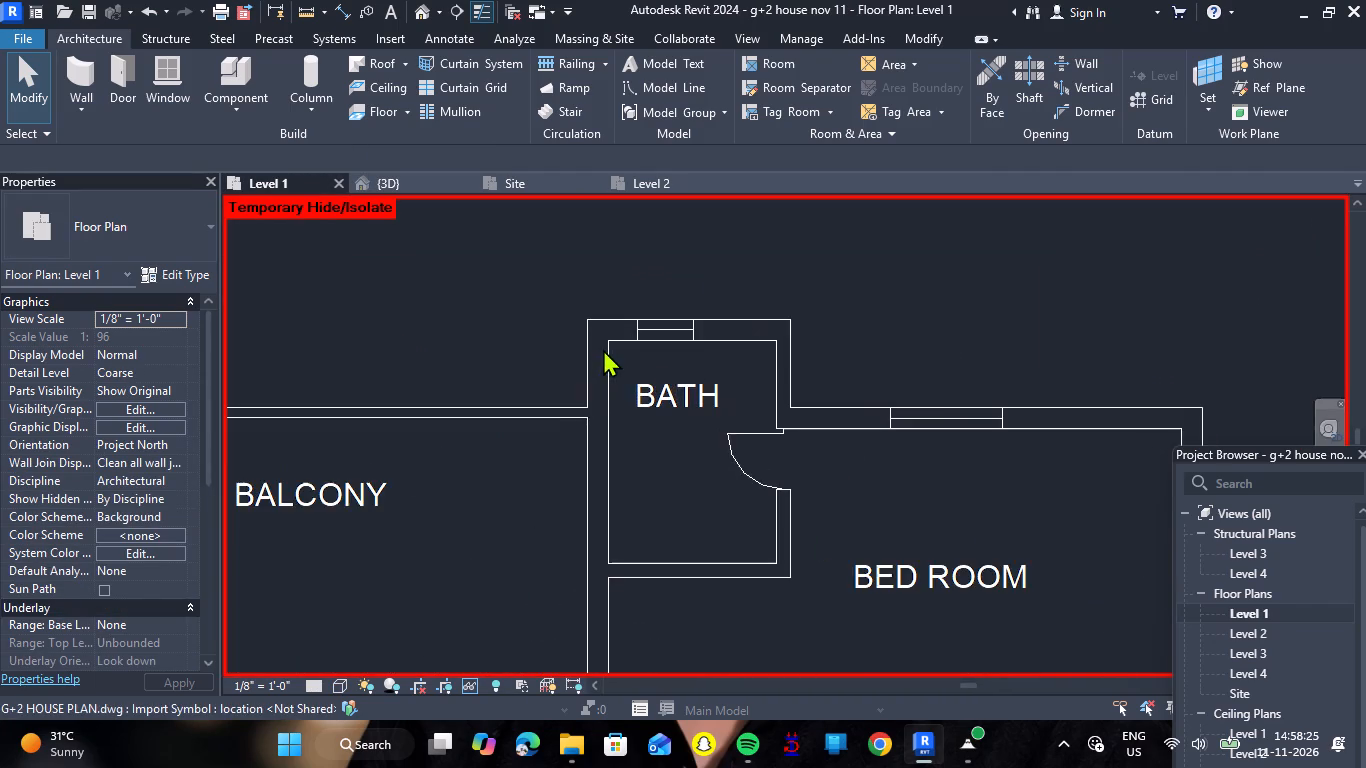
pyautogui.scroll(3, 610, 300)
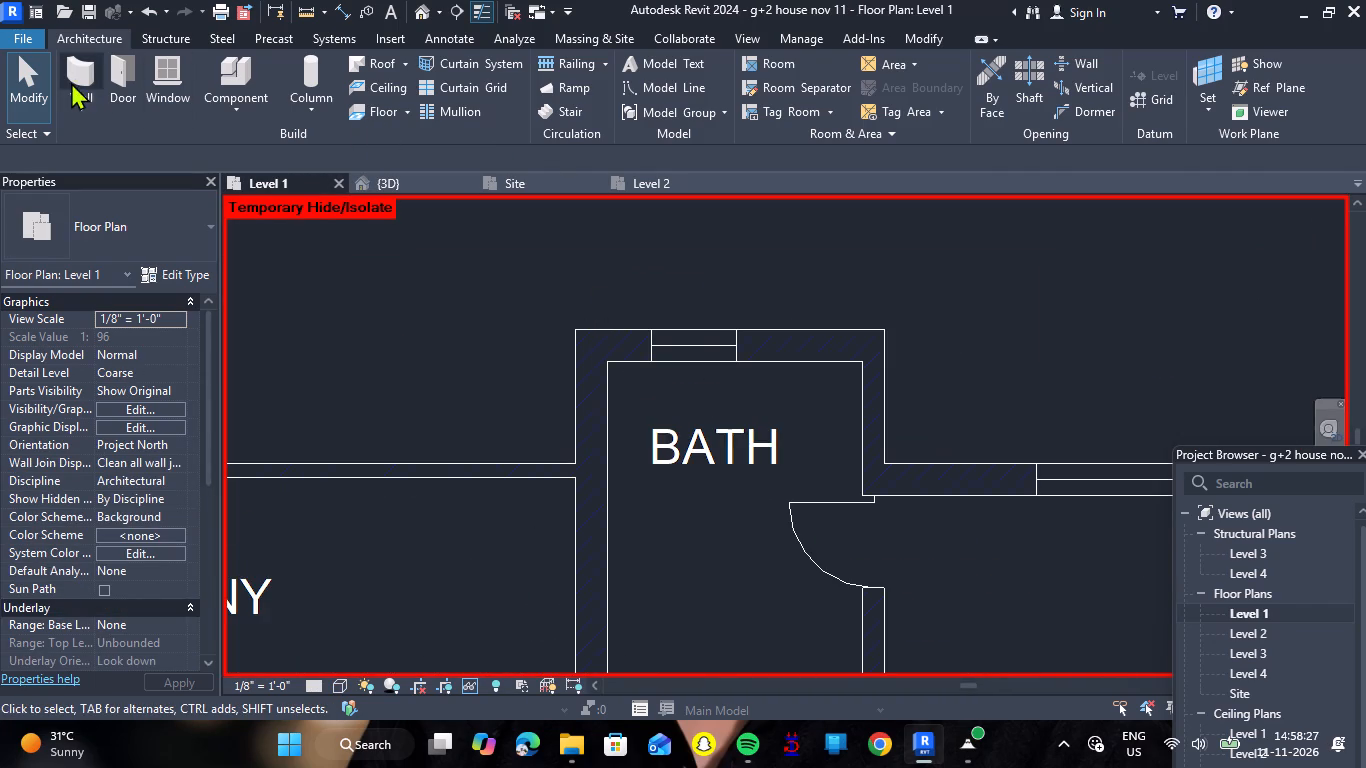
pyautogui.click(88, 71)
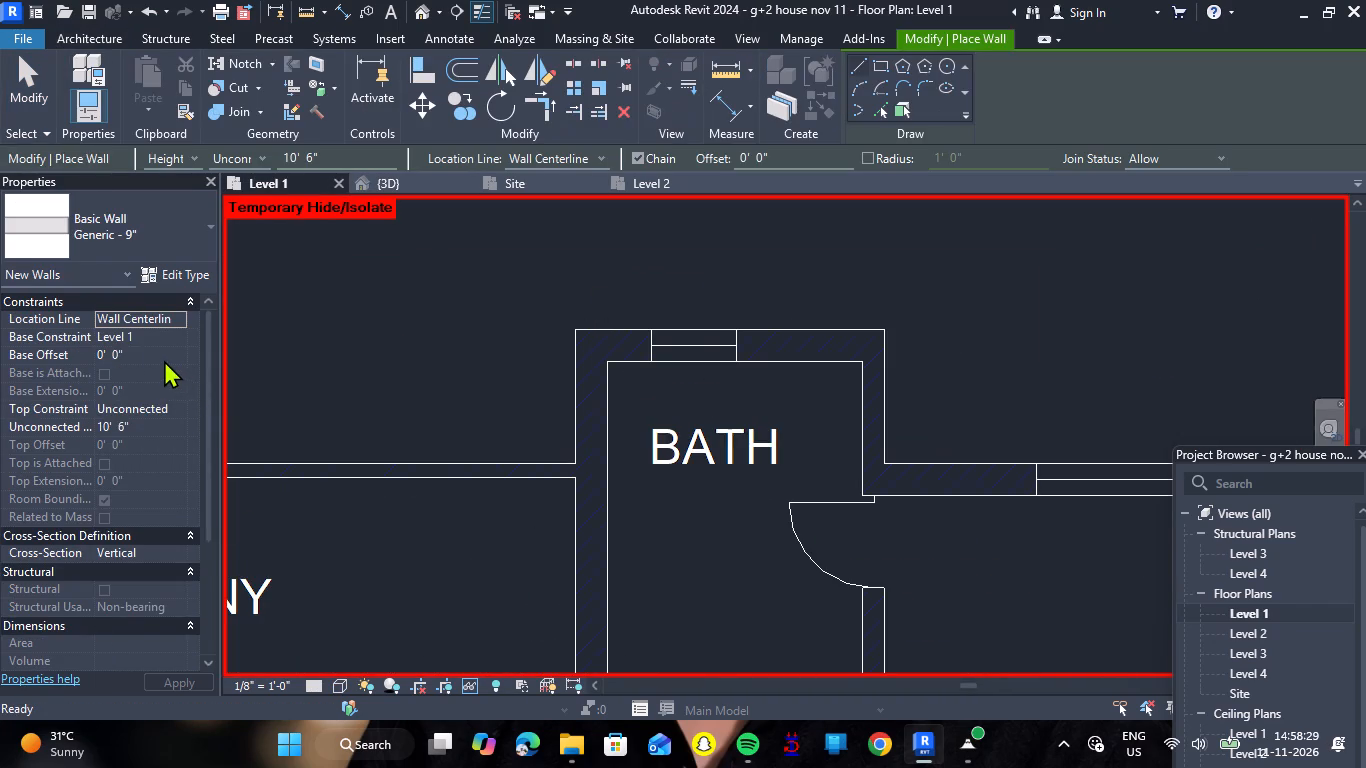
pyautogui.click(177, 331)
pyautogui.click(158, 365)
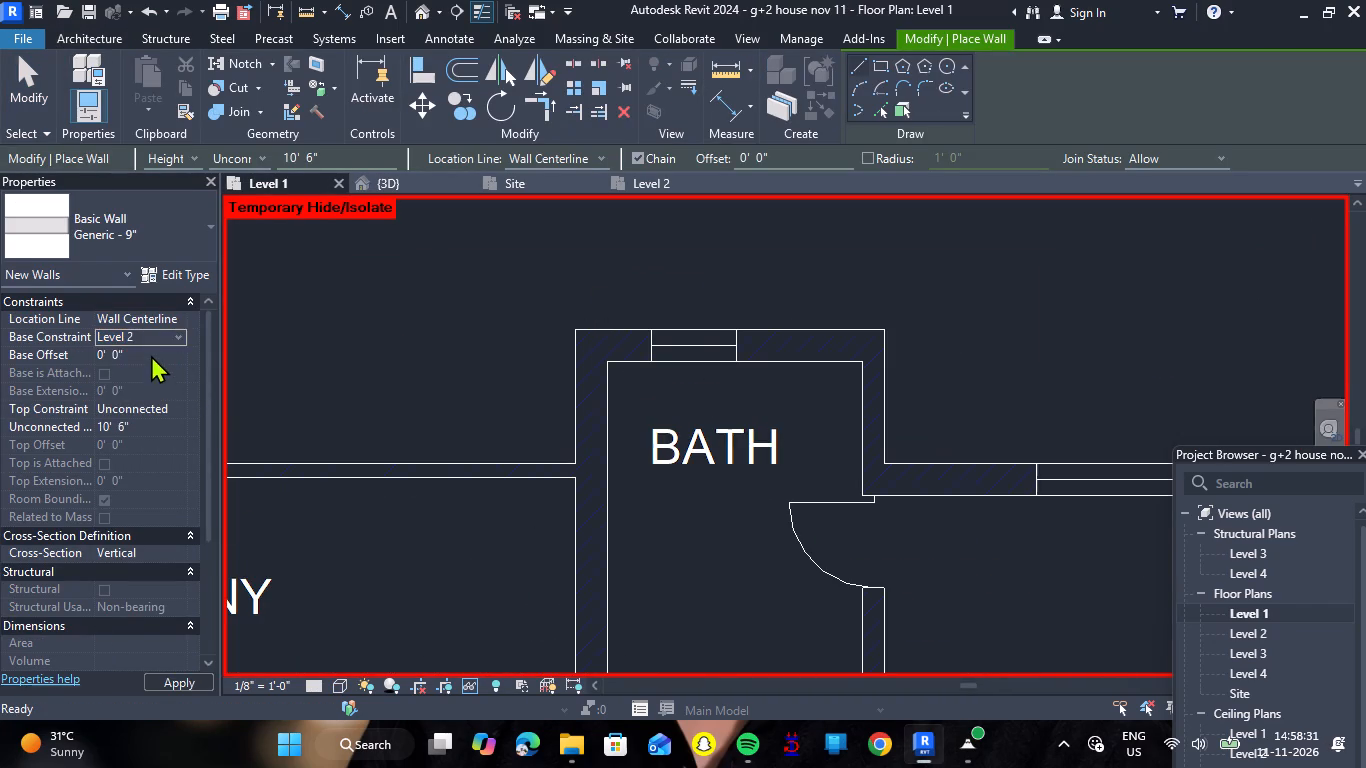
pyautogui.click(150, 353)
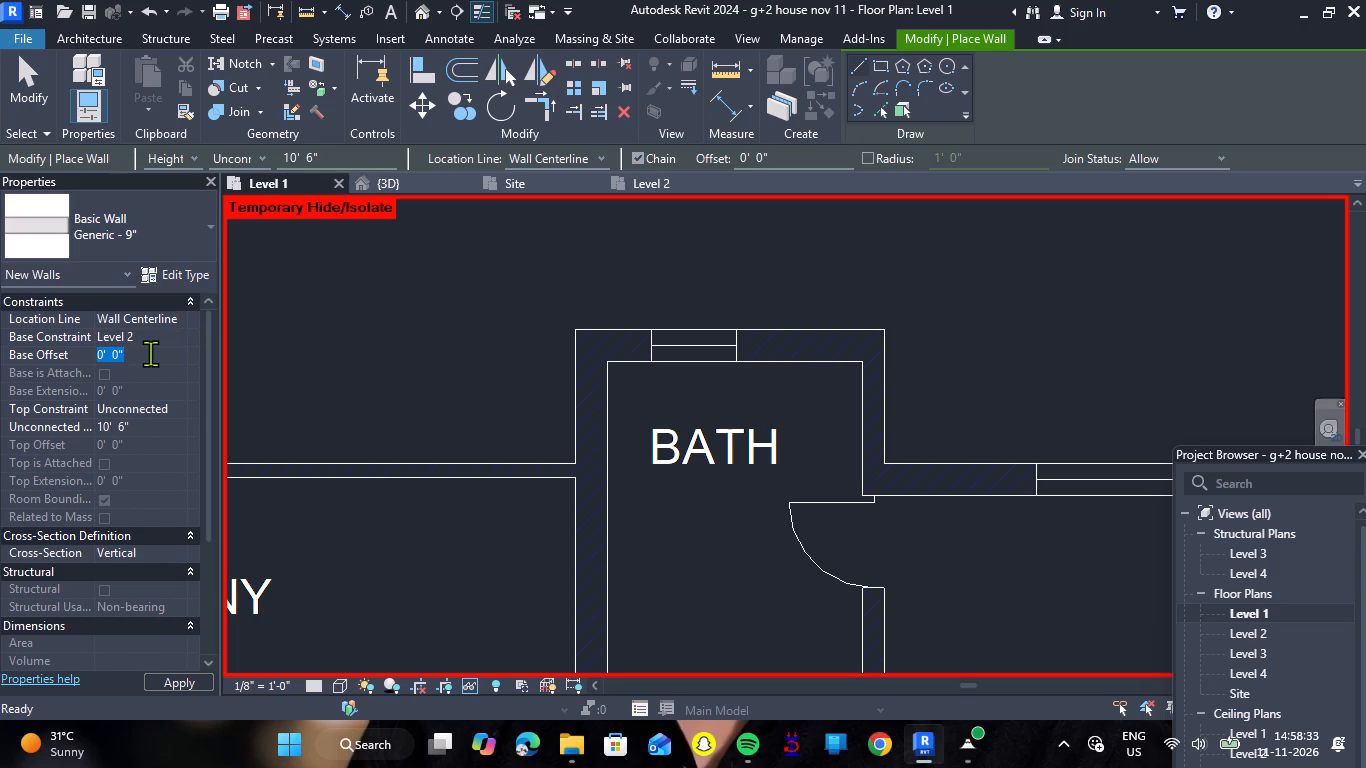
pyautogui.write('12"')
pyautogui.press('Return')
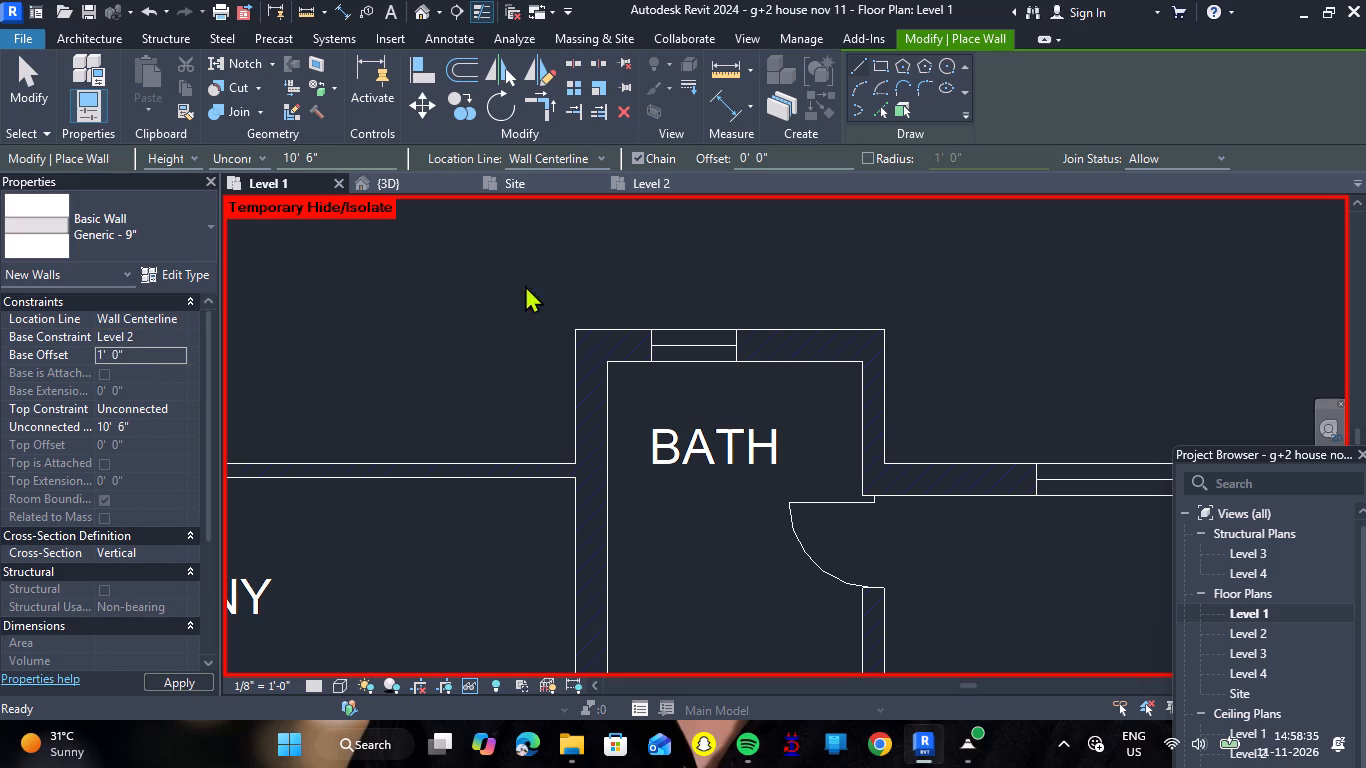
pyautogui.scroll(7, 609, 368)
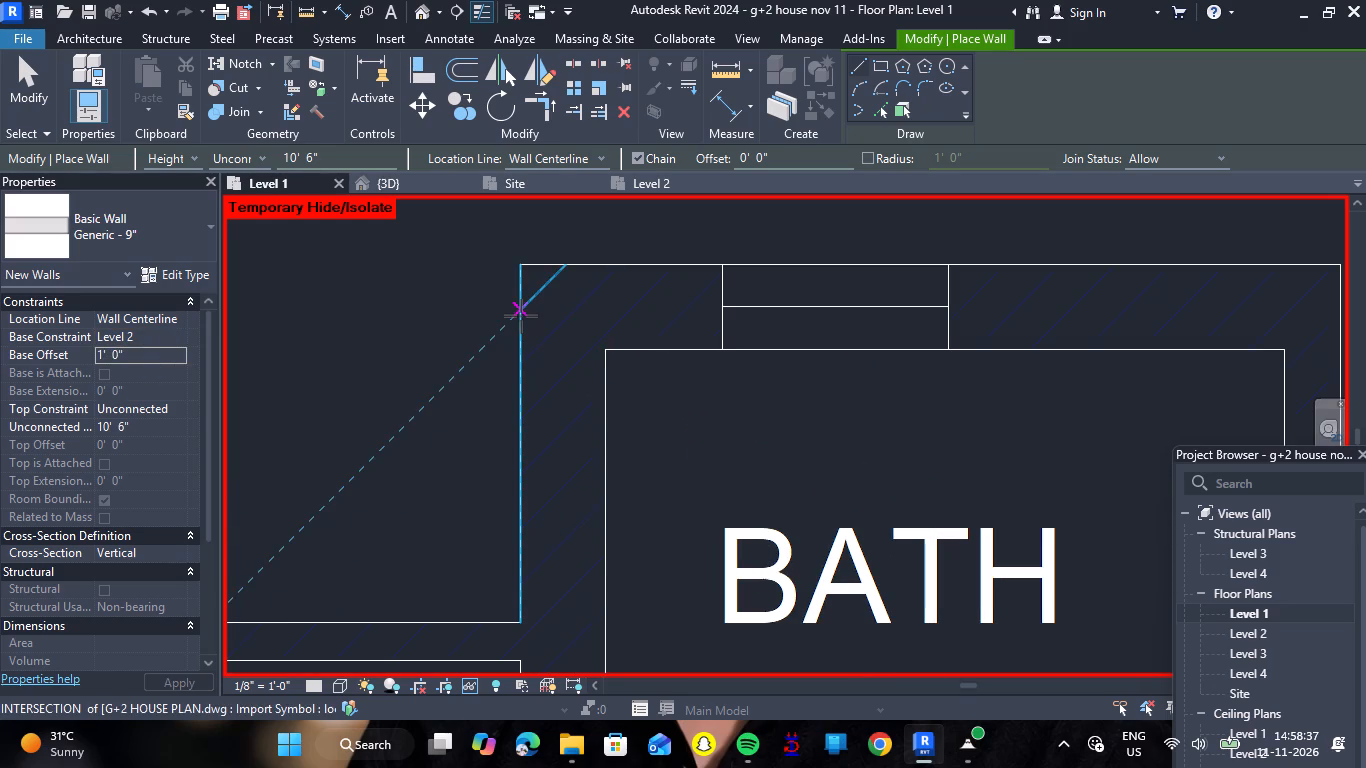
pyautogui.click(520, 309)
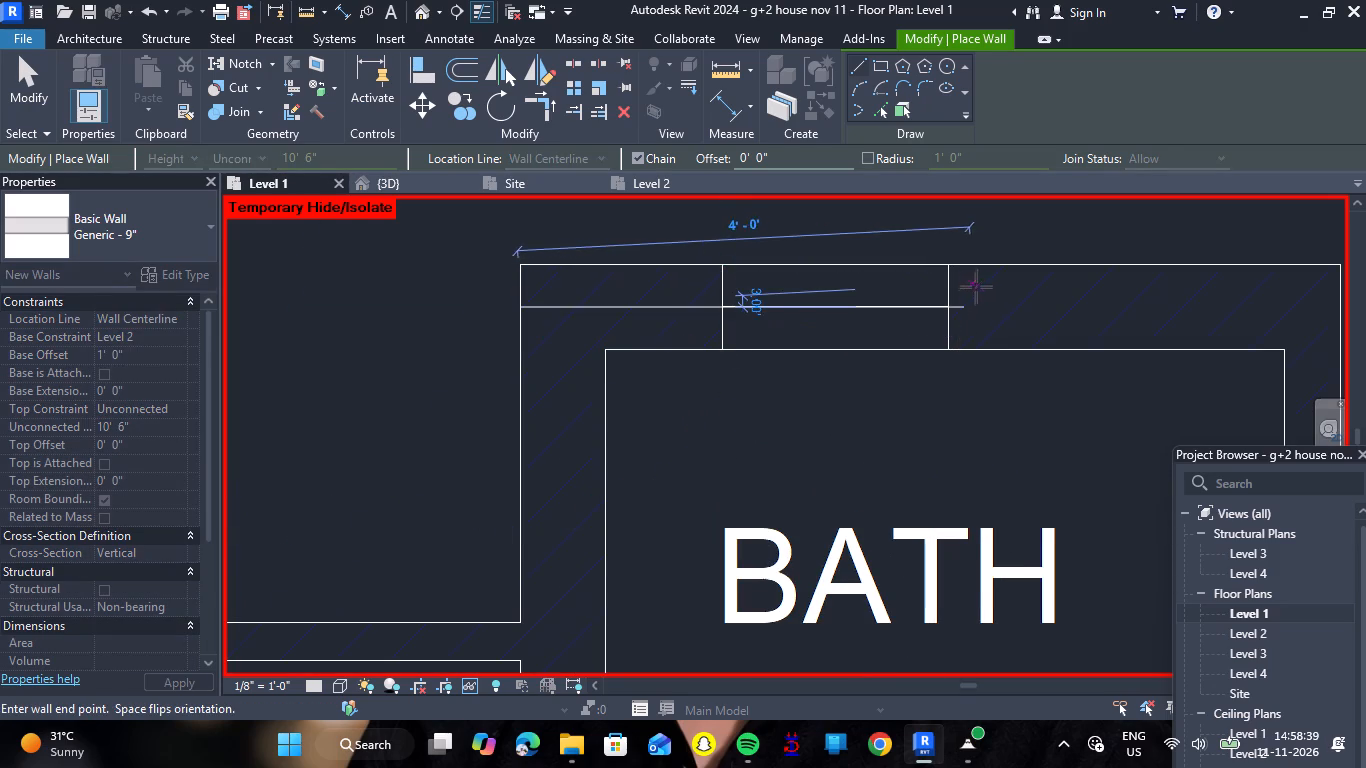
pyautogui.scroll(-5, 971, 292)
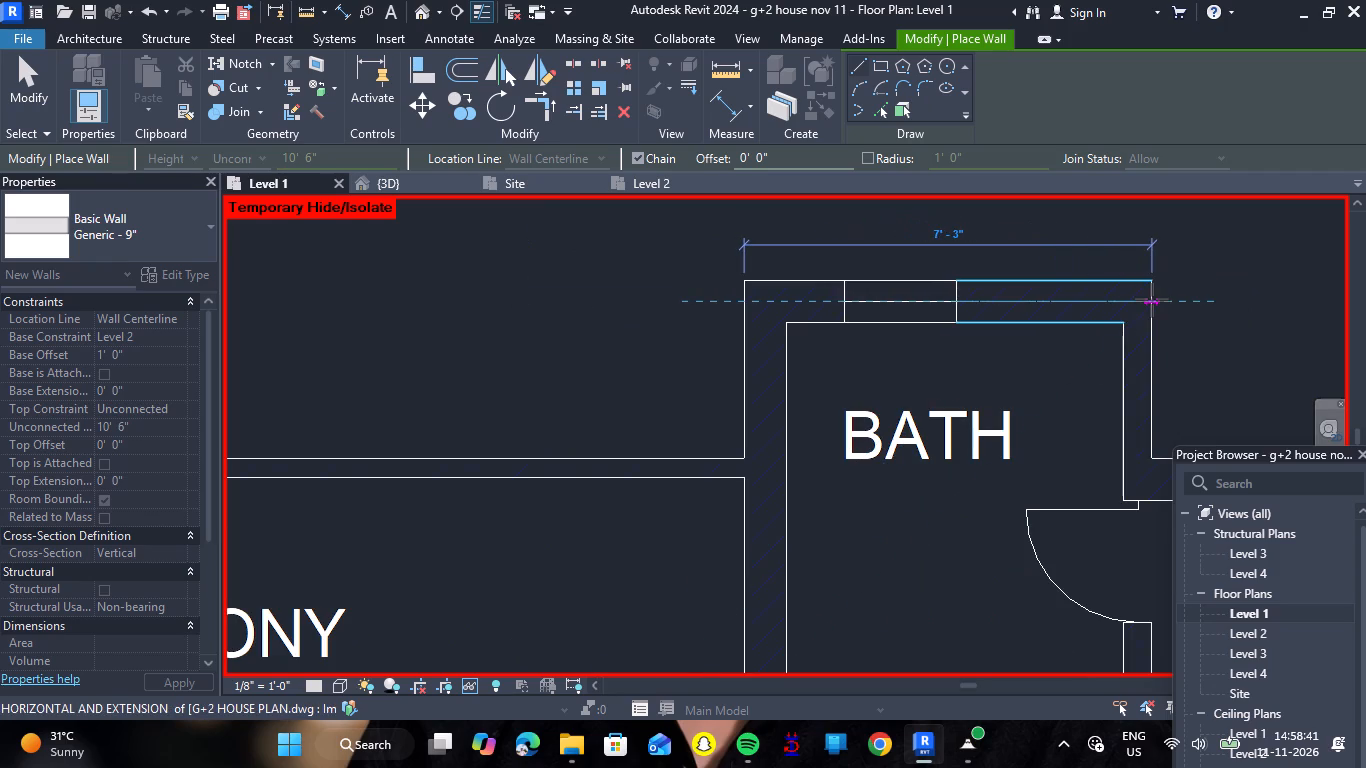
pyautogui.click(1152, 300)
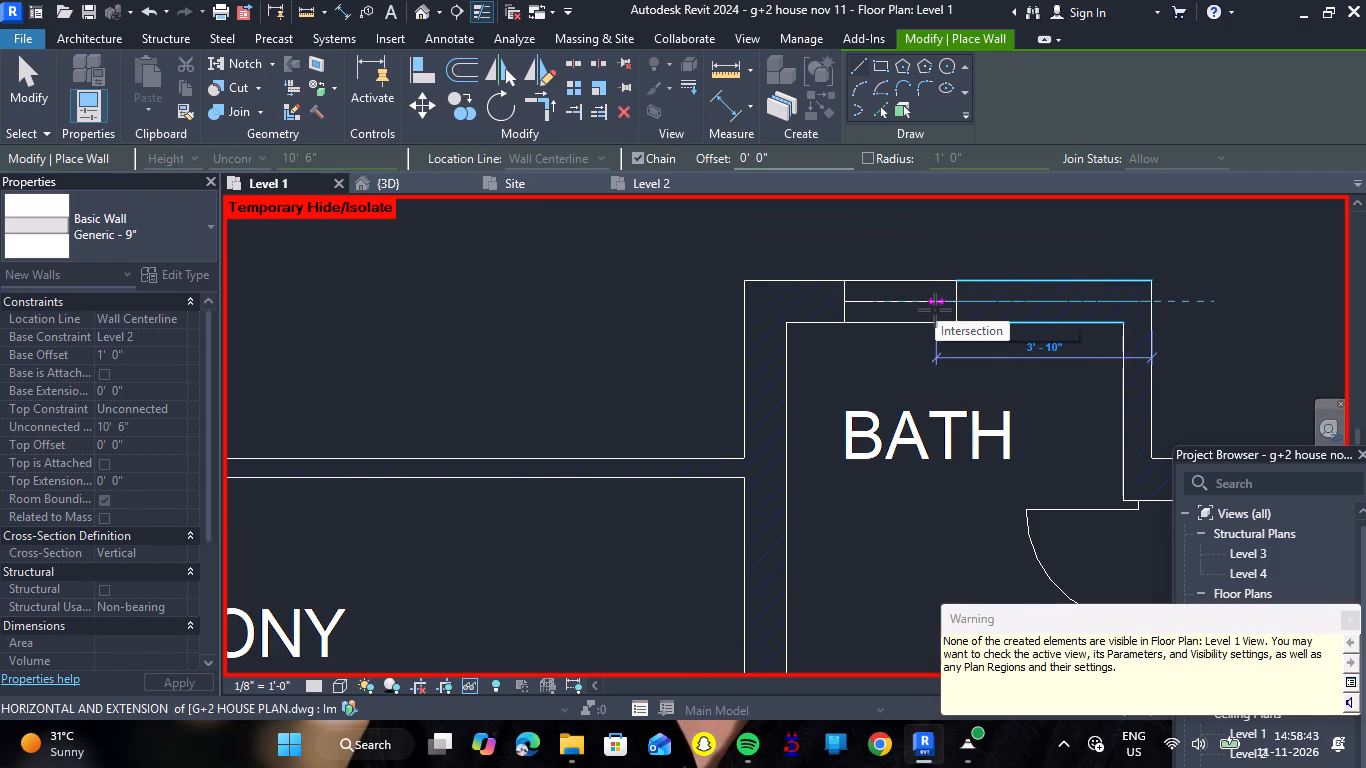
# Continue the Generic - 9" wall chain from the upper bath's outer corner along its short side to the bedroom's window wall.
pyautogui.scroll(-5, 935, 310)
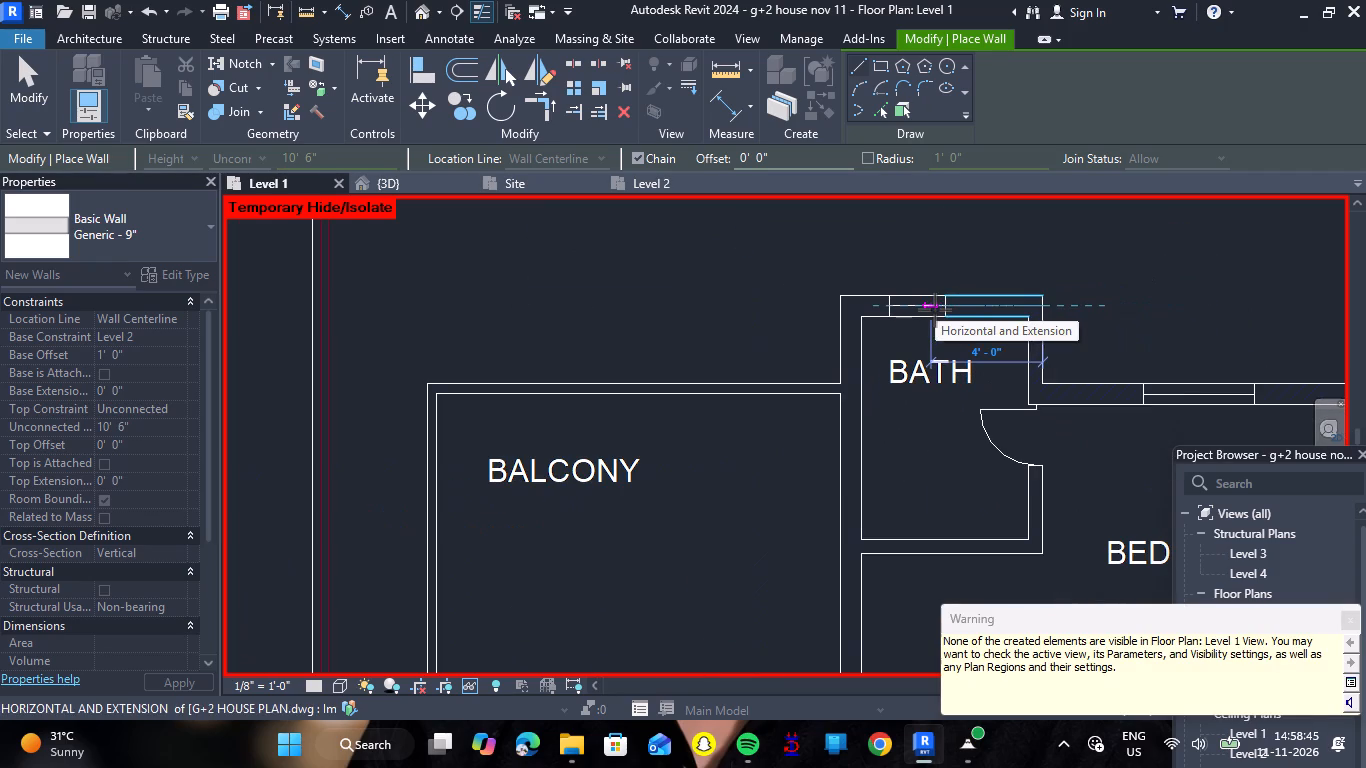
pyautogui.click(1352, 618)
pyautogui.scroll(-6, 295, 302)
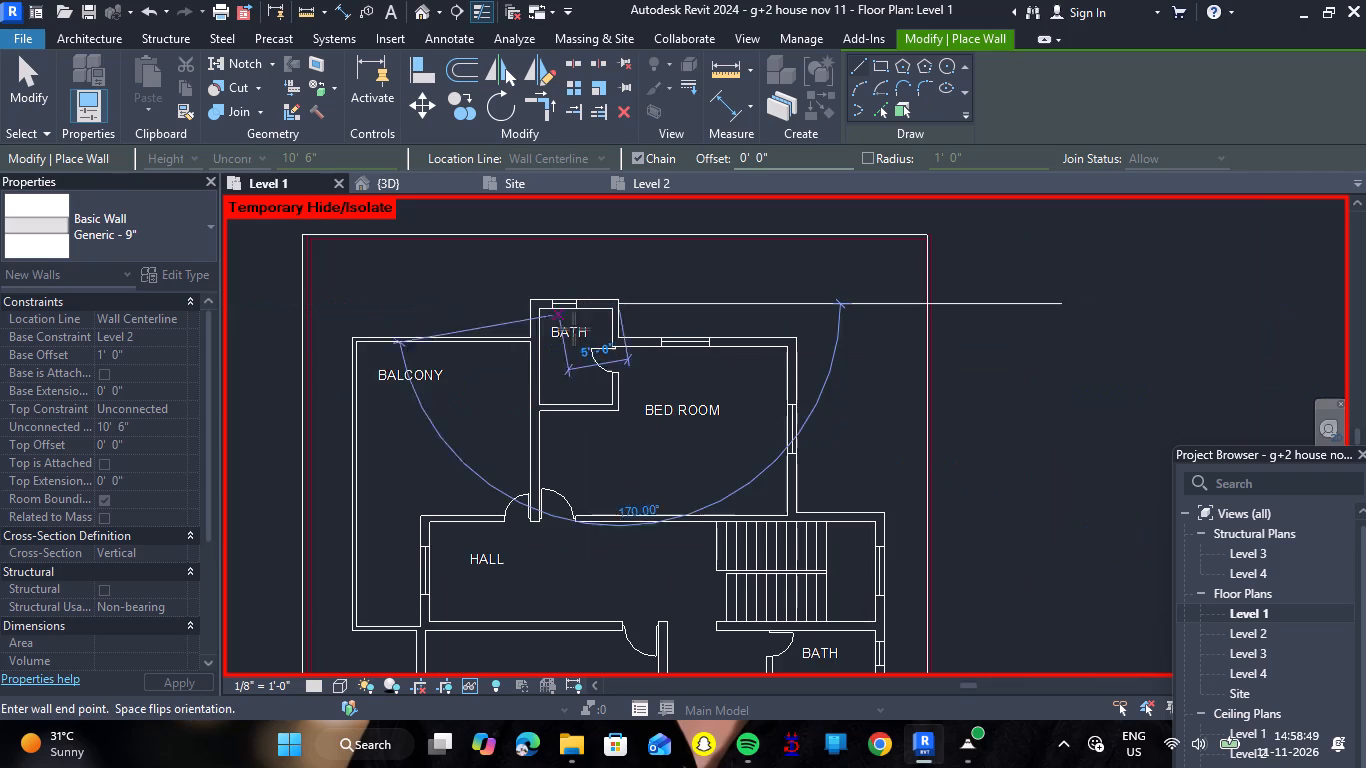
pyautogui.scroll(6, 591, 332)
pyautogui.scroll(8, 642, 243)
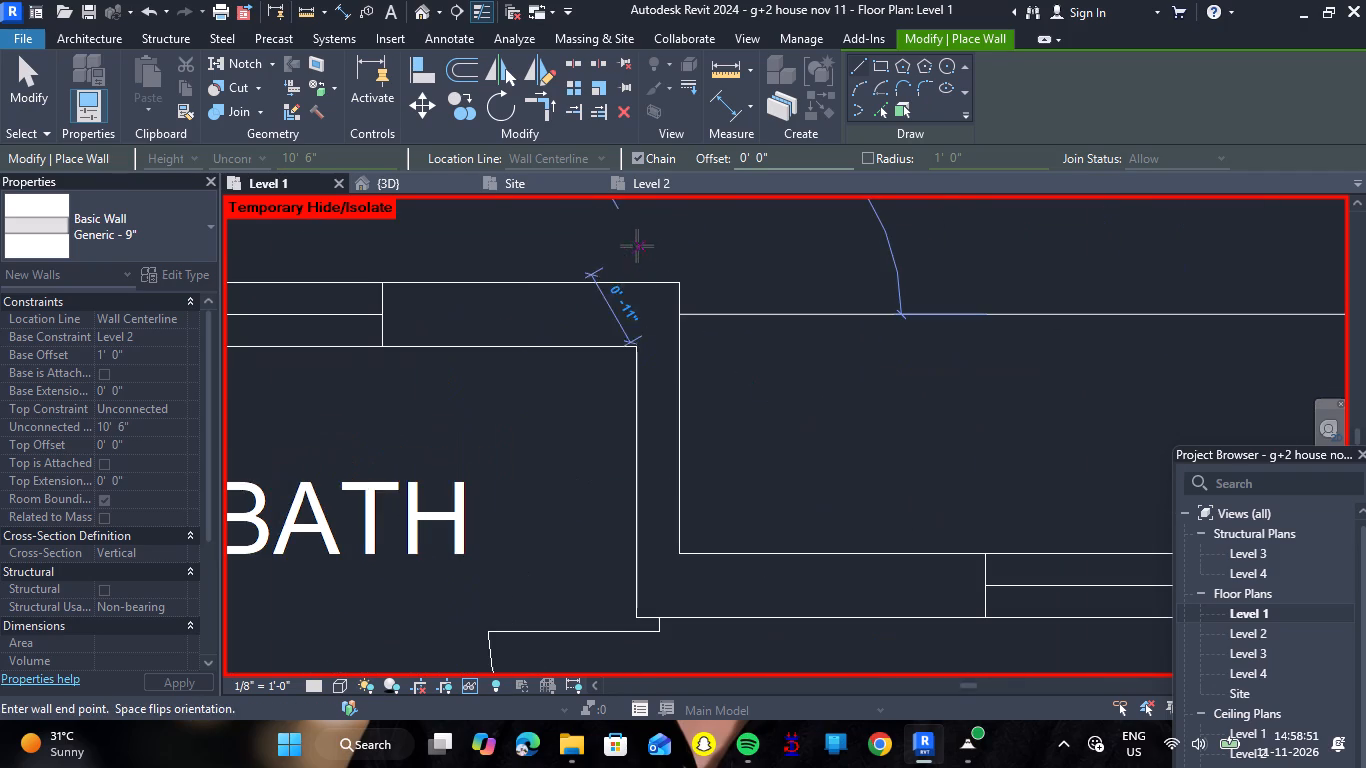
pyautogui.click(659, 284)
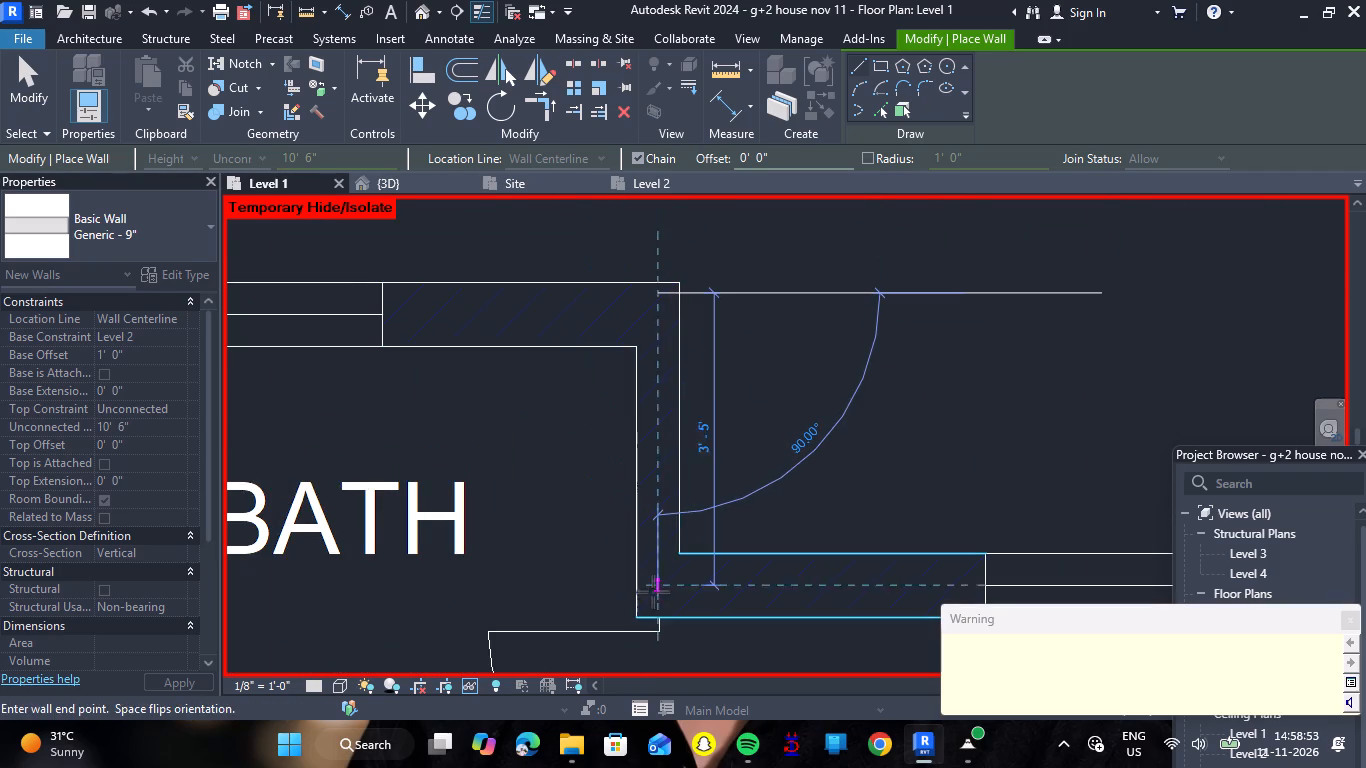
pyautogui.click(663, 616)
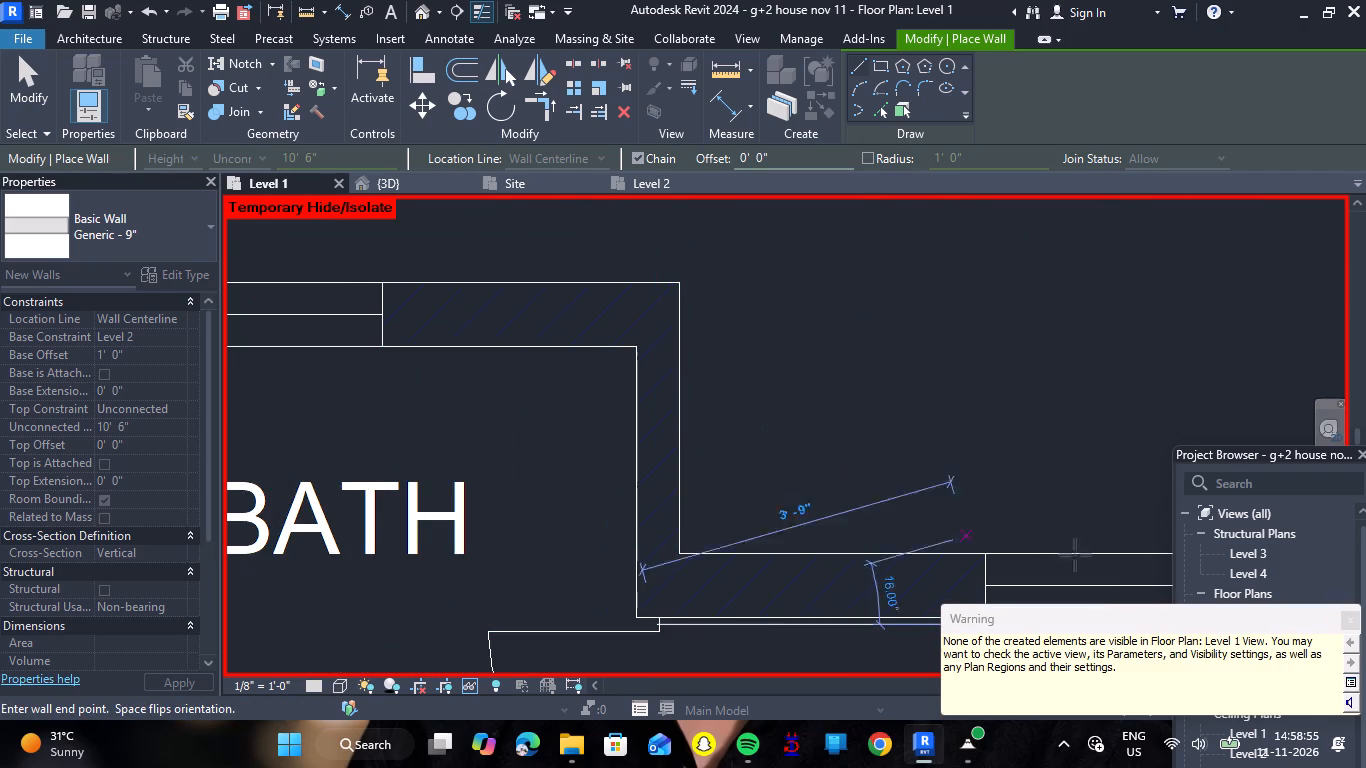
pyautogui.click(1345, 622)
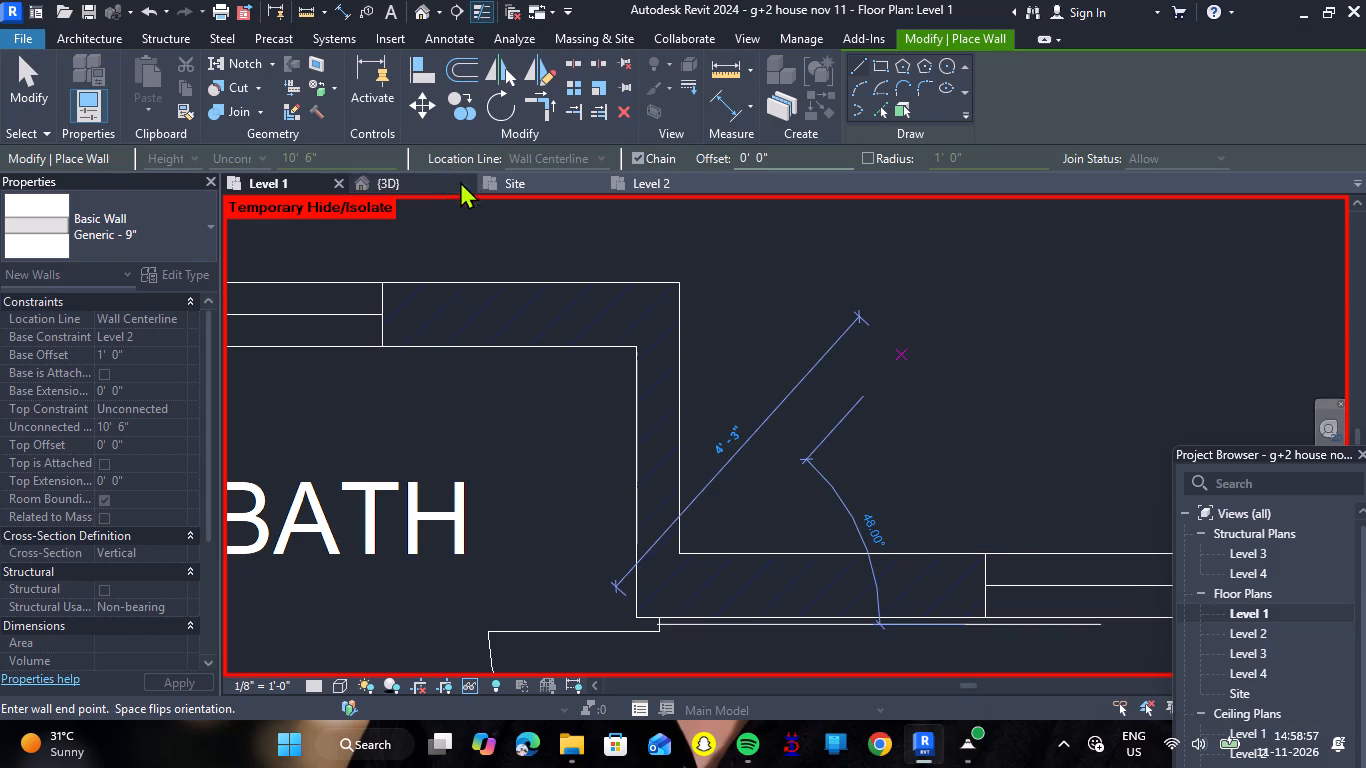
# In the 3D view, end wall placement and select the narrow wall piece at the corner of the new upper bath walls.
pyautogui.click(395, 165)
pyautogui.click(394, 188)
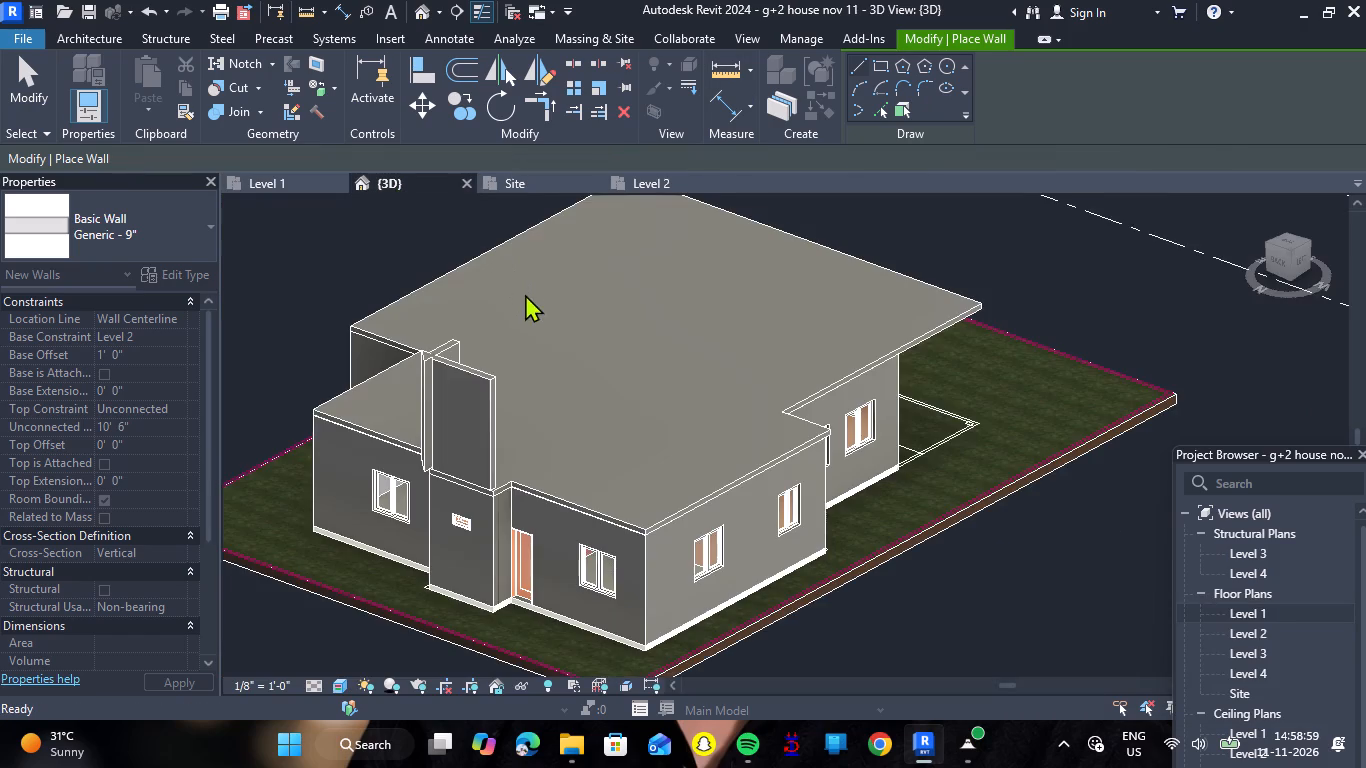
pyautogui.scroll(-1, 525, 294)
pyautogui.scroll(7, 429, 440)
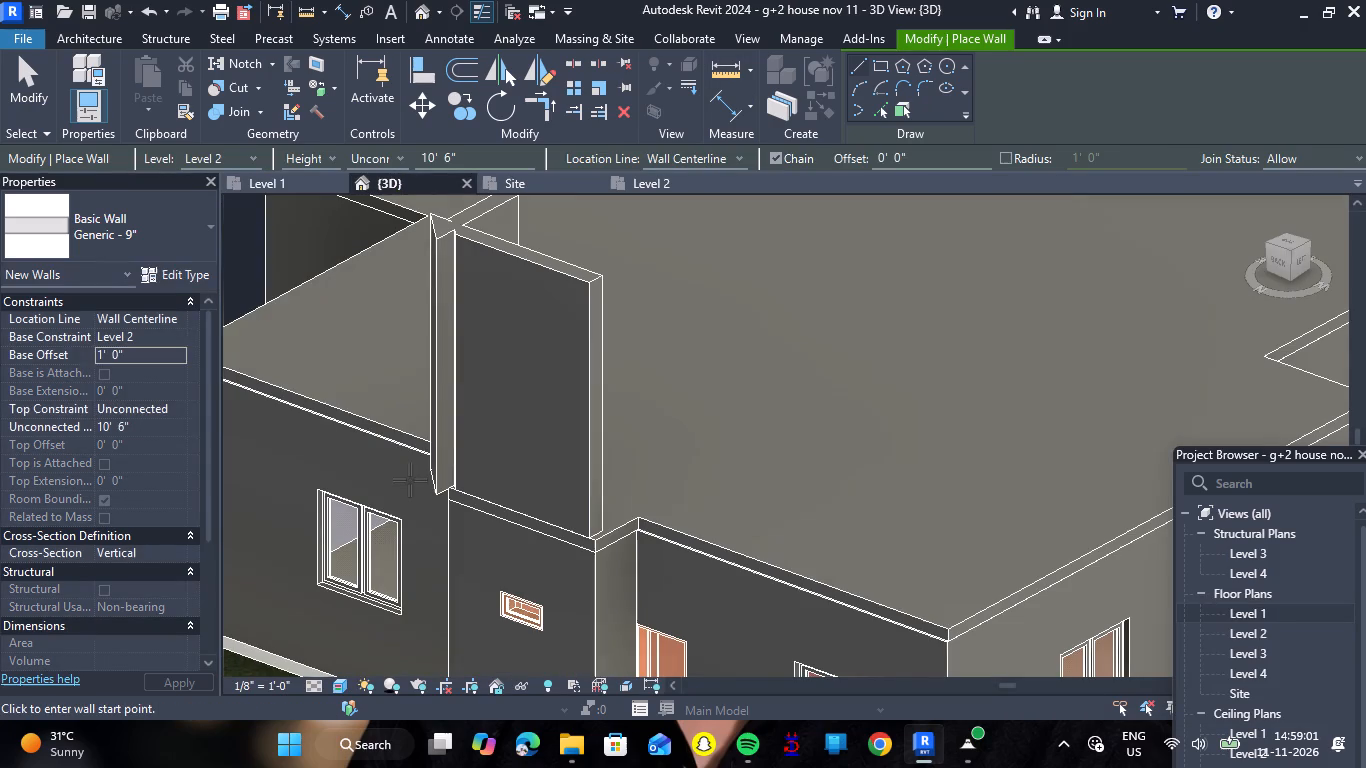
pyautogui.press('Escape')
pyautogui.click(429, 409)
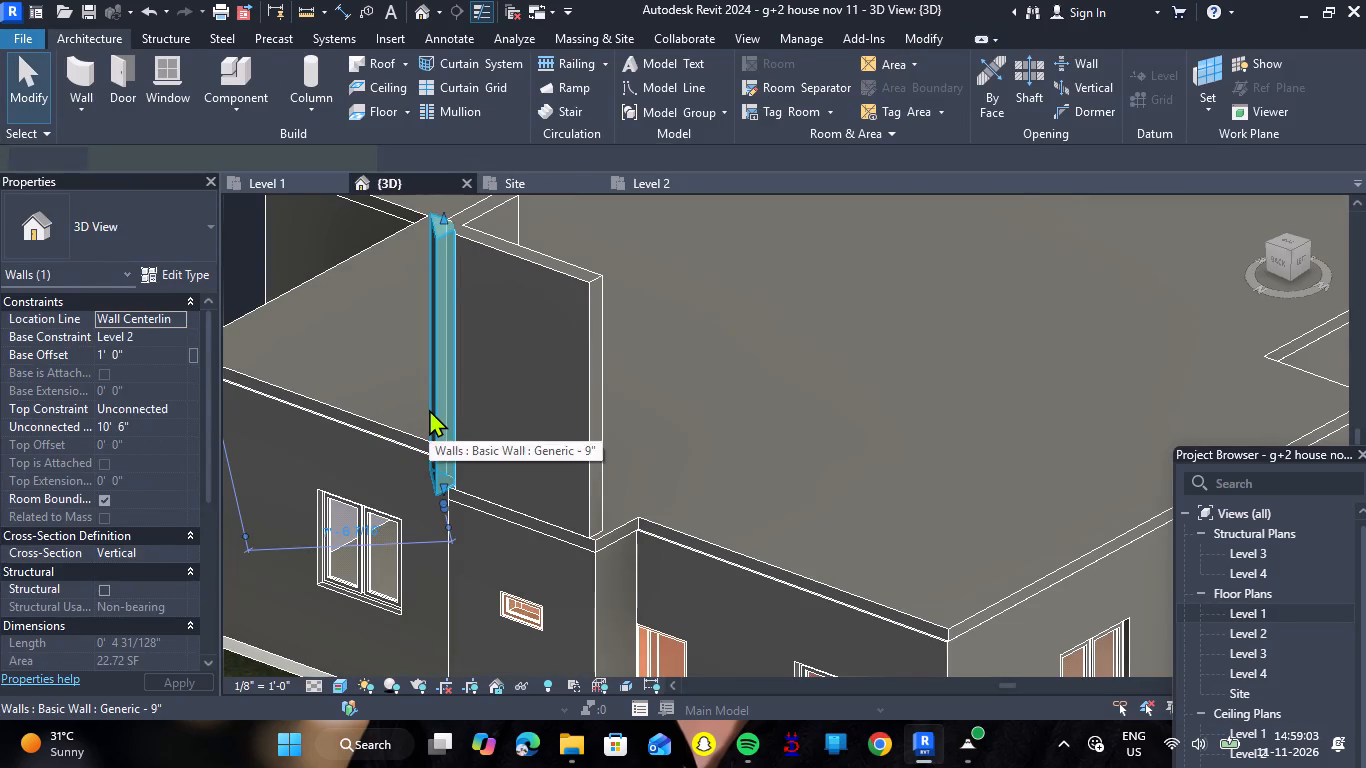